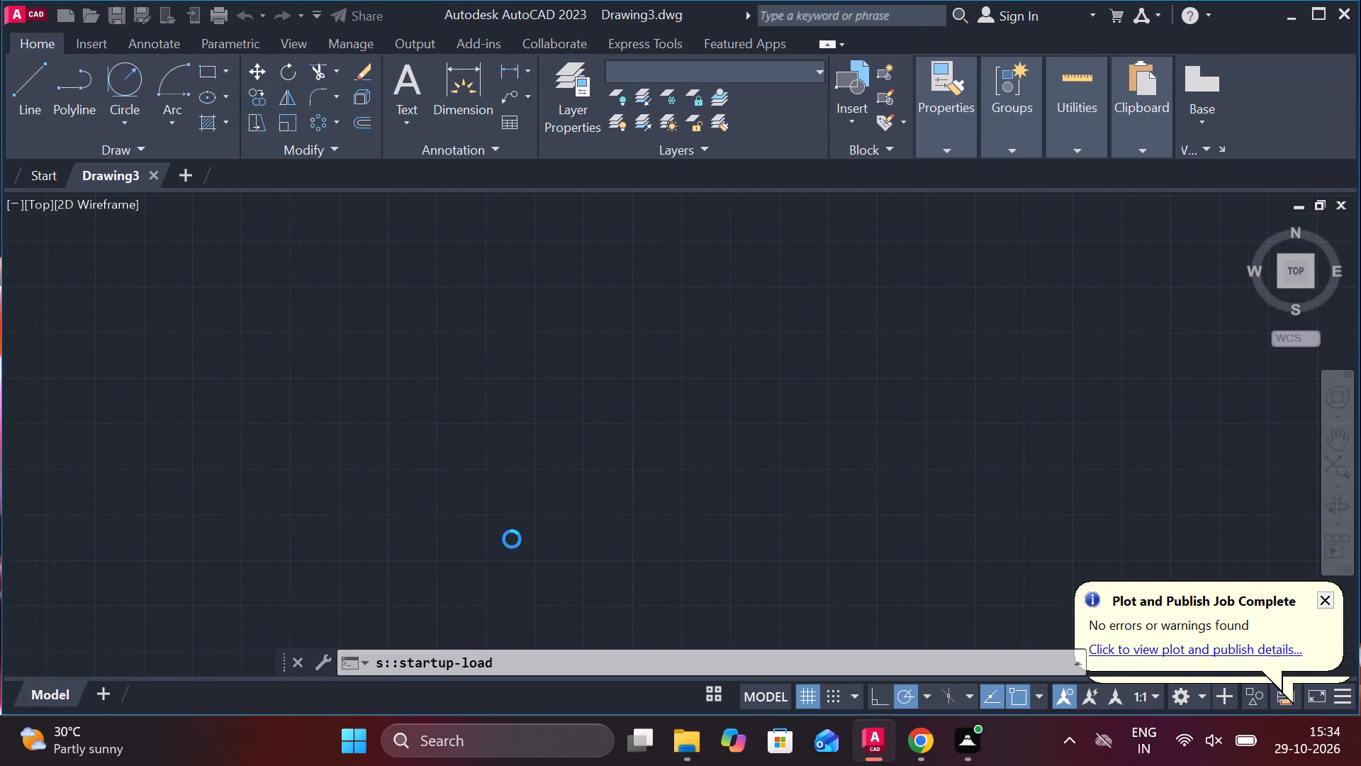
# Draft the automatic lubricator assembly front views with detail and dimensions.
# Turn on command logging for the drawing with LOGFILEON.
pyautogui.click(501, 657)
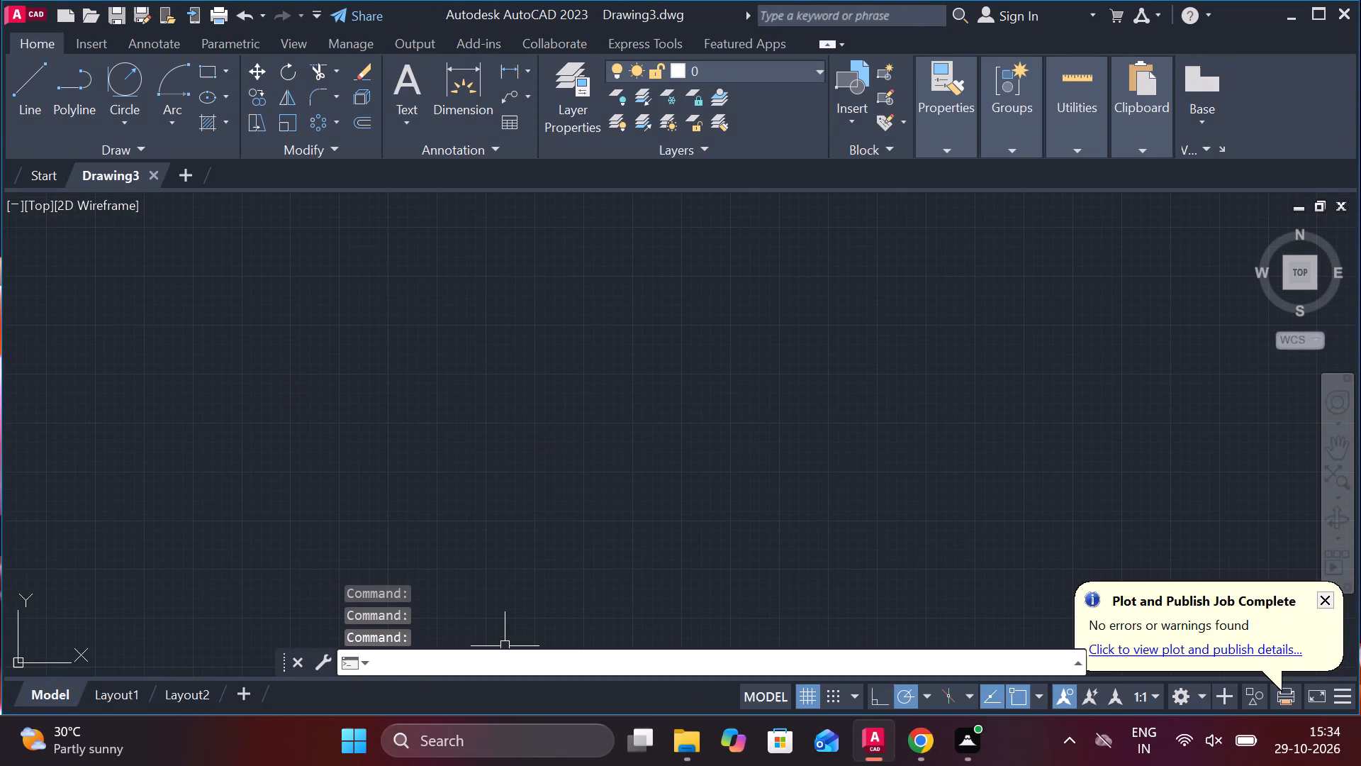
pyautogui.write('LOG')
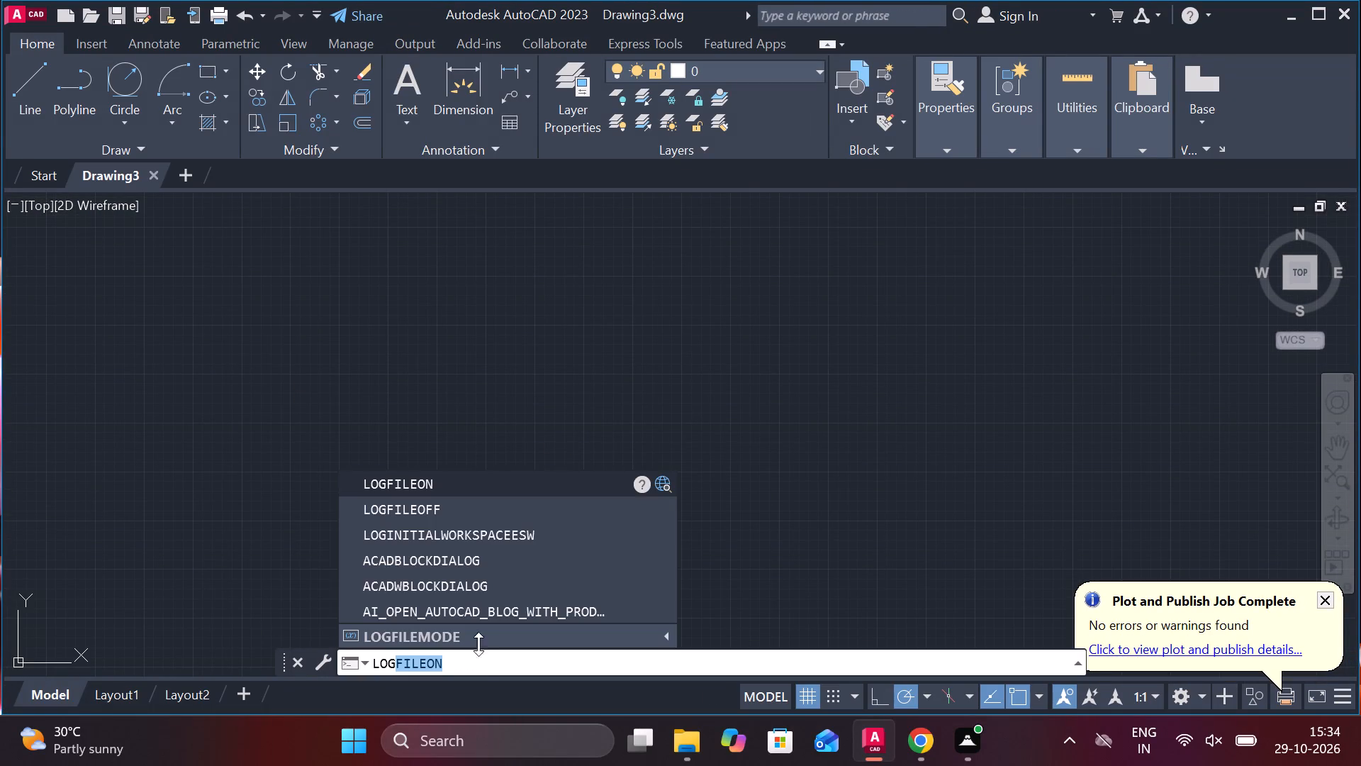
pyautogui.click(416, 486)
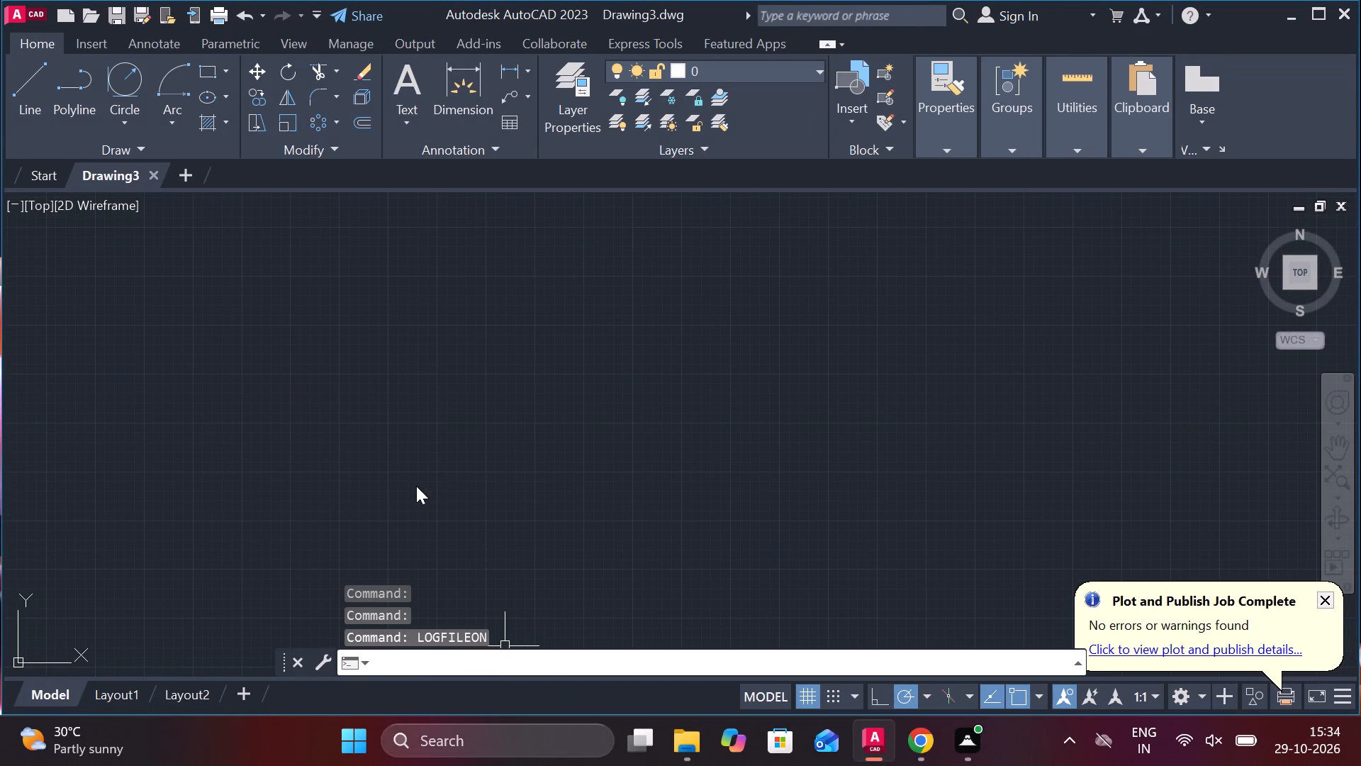
# Set the model space limits with lower left corner 0,0 and upper right corner 297,210.
pyautogui.write('LIMITS')
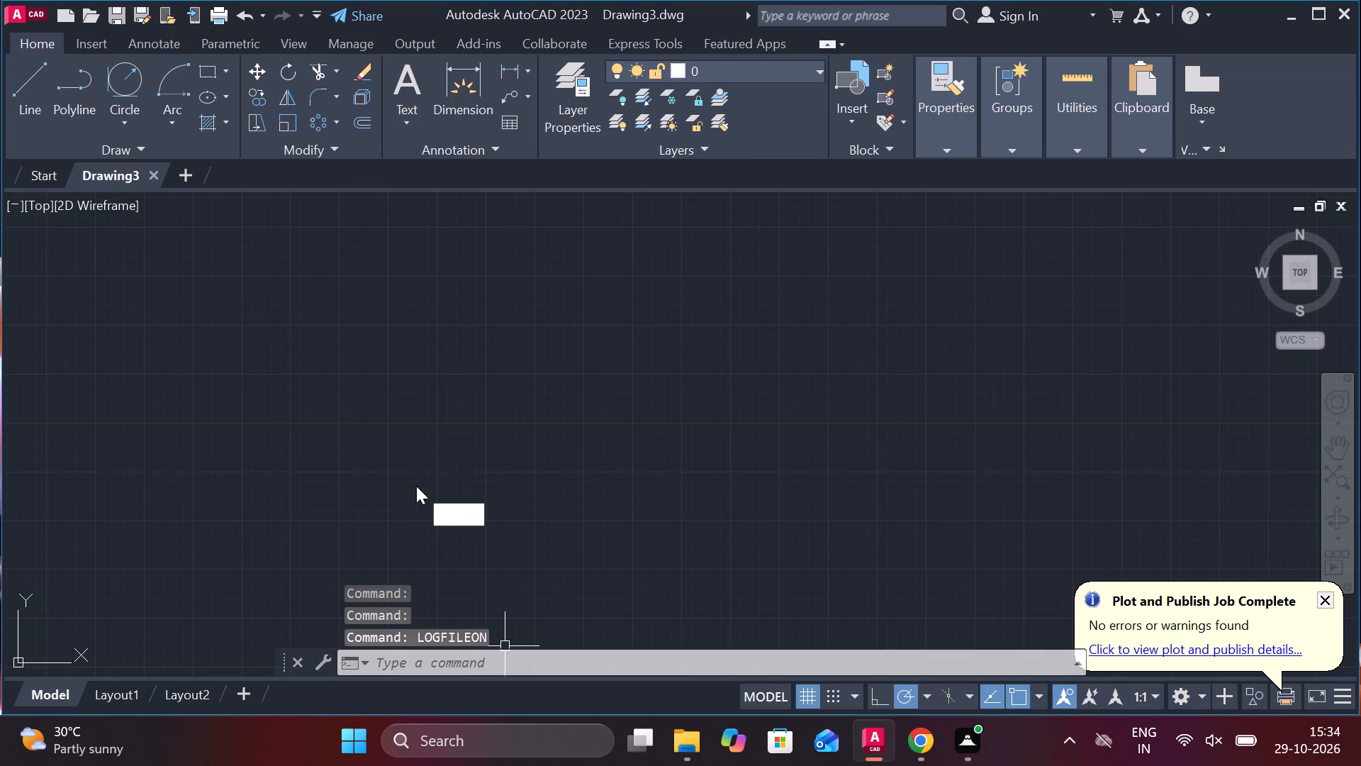
pyautogui.press('Return')
pyautogui.write('0,0')
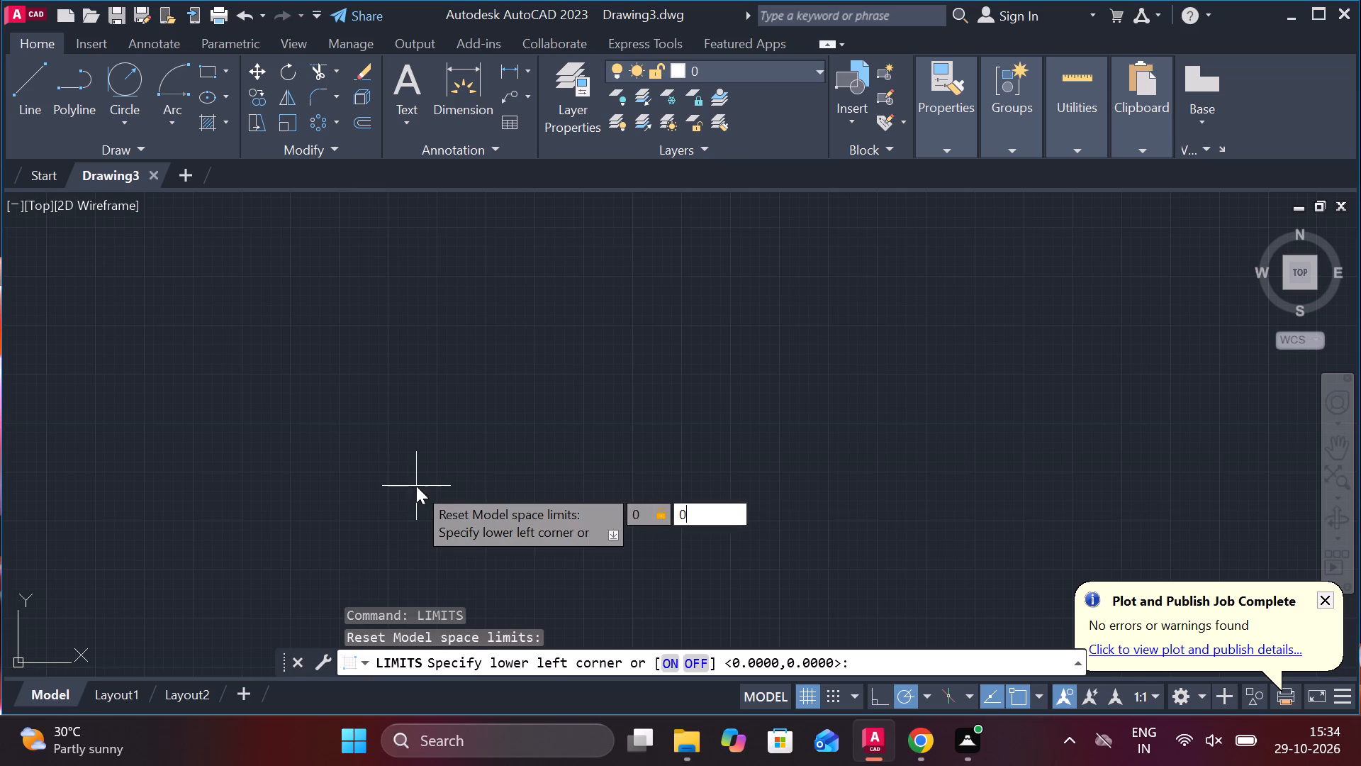
pyautogui.press('Return')
pyautogui.write('297,210')
pyautogui.press('Return')
pyautogui.press('z')
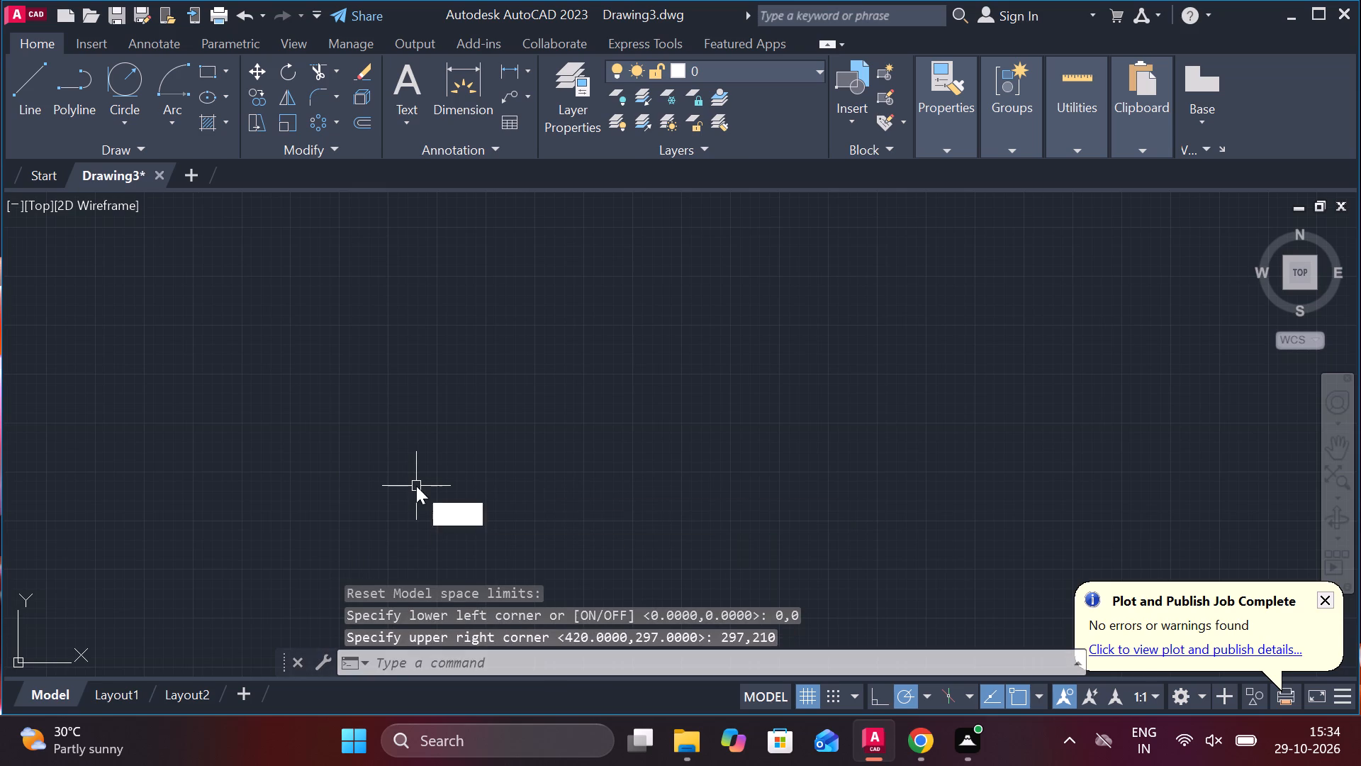
pyautogui.press('Return')
pyautogui.press('e')
pyautogui.press('Return')
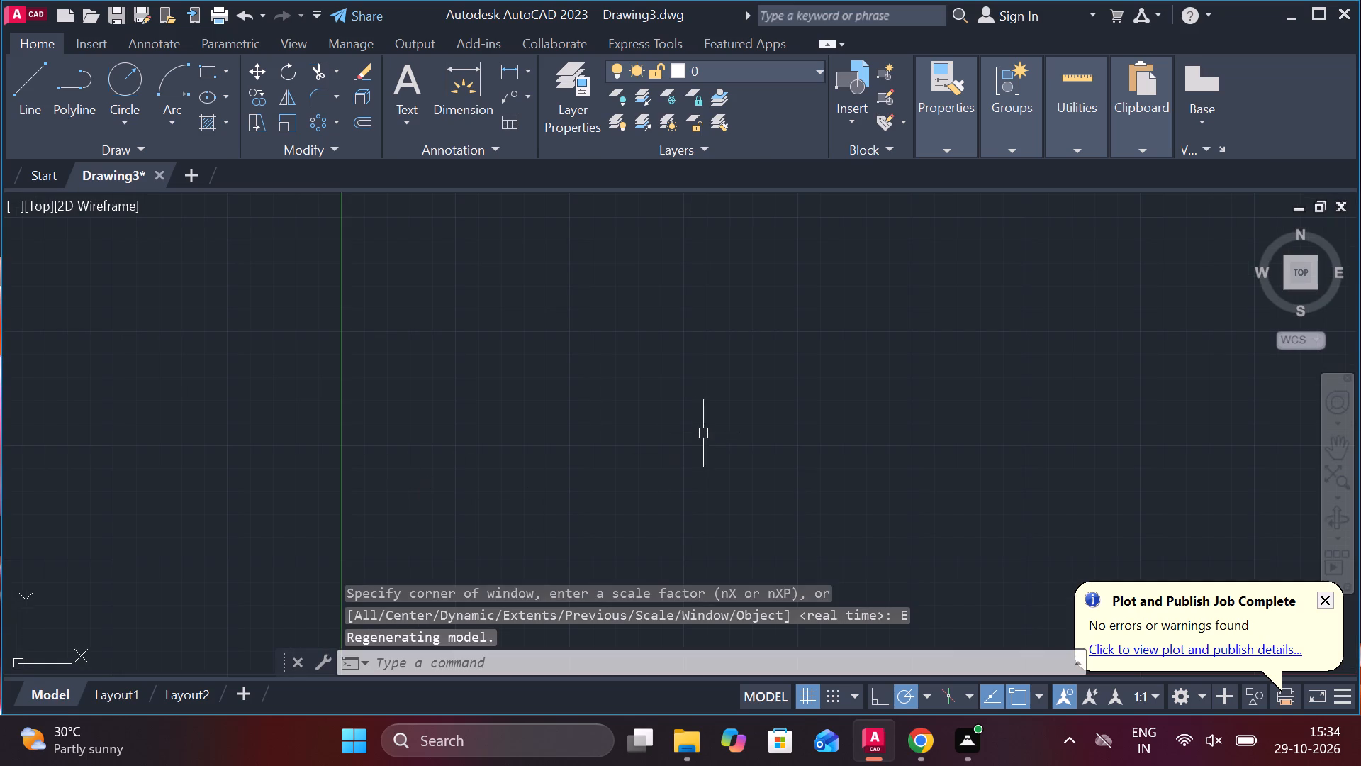
# Check the file safety settings for maintaining a log file in the Open and Save options.
pyautogui.write('OPT')
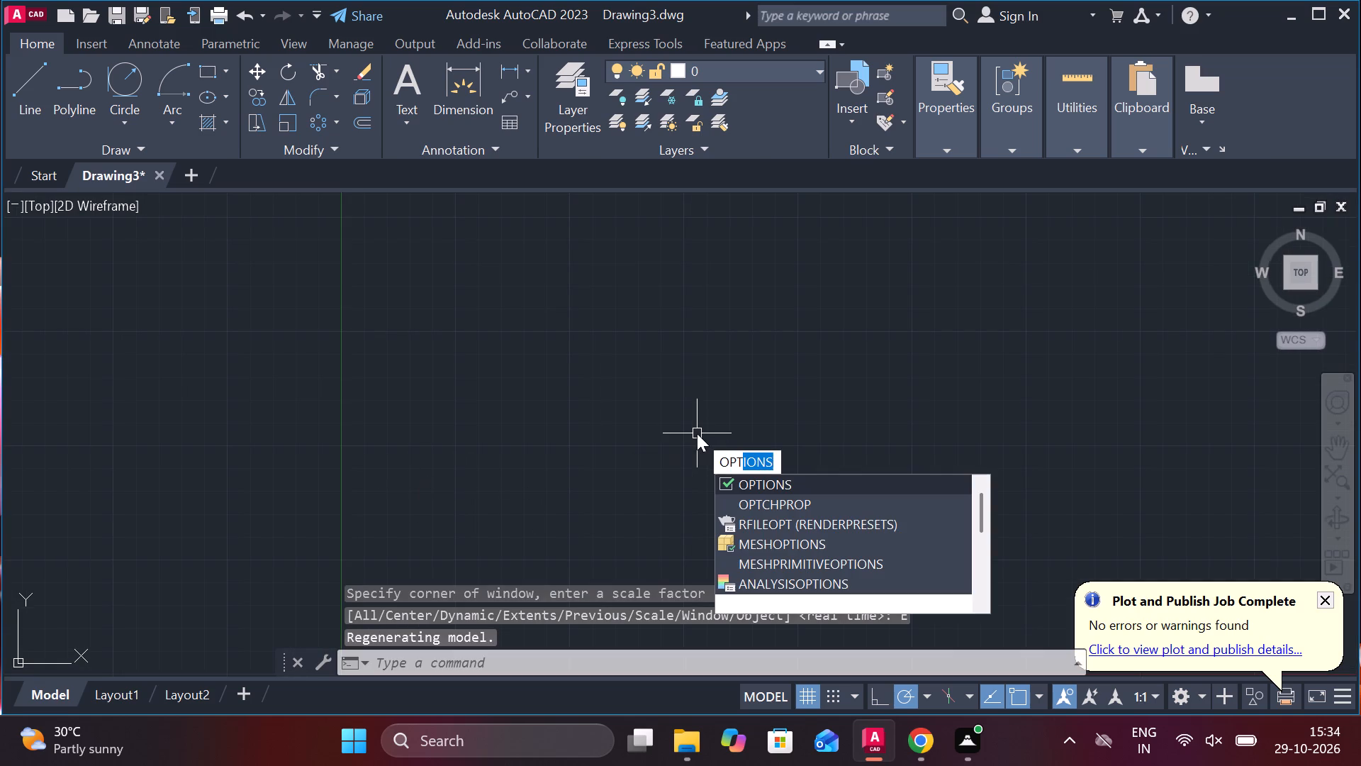
pyautogui.click(791, 475)
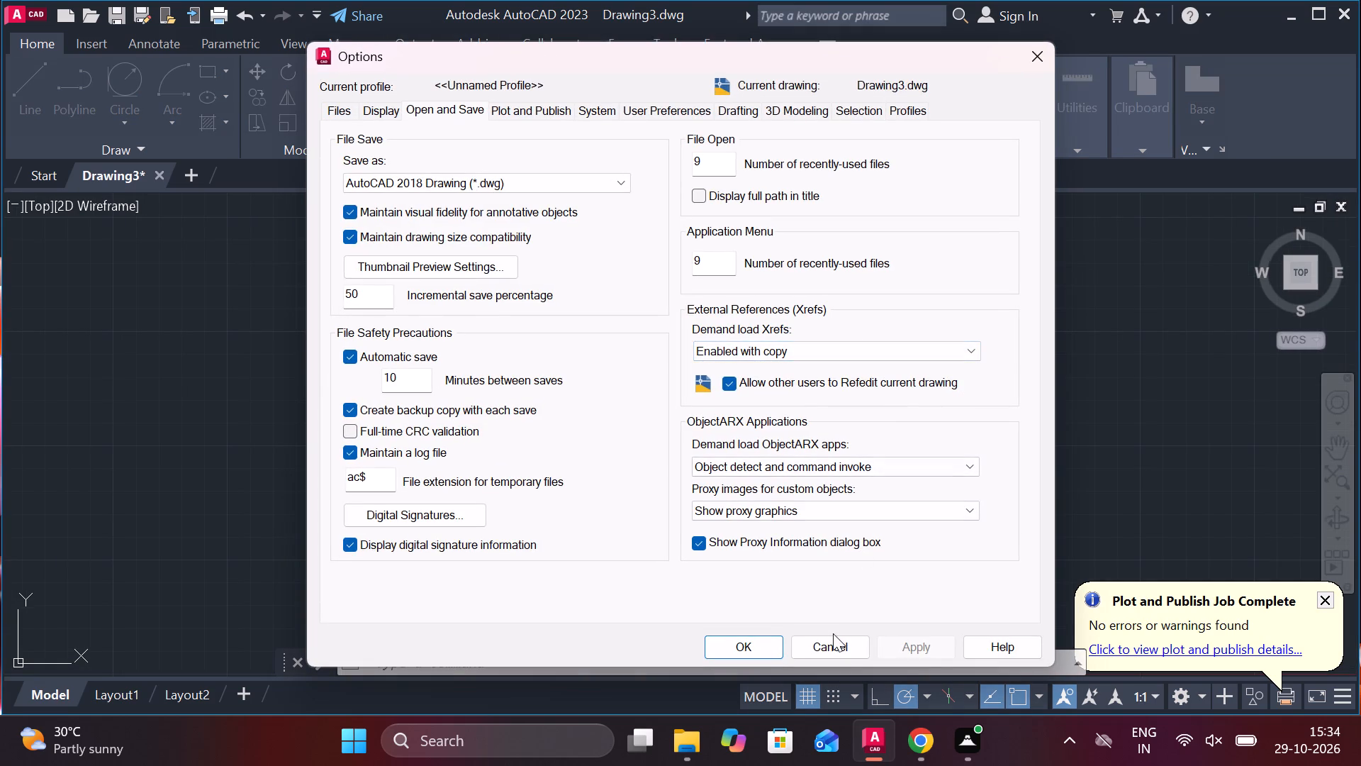
pyautogui.click(833, 648)
# Start a line with its first point placed freehand in the empty drawing area.
pyautogui.press('l')
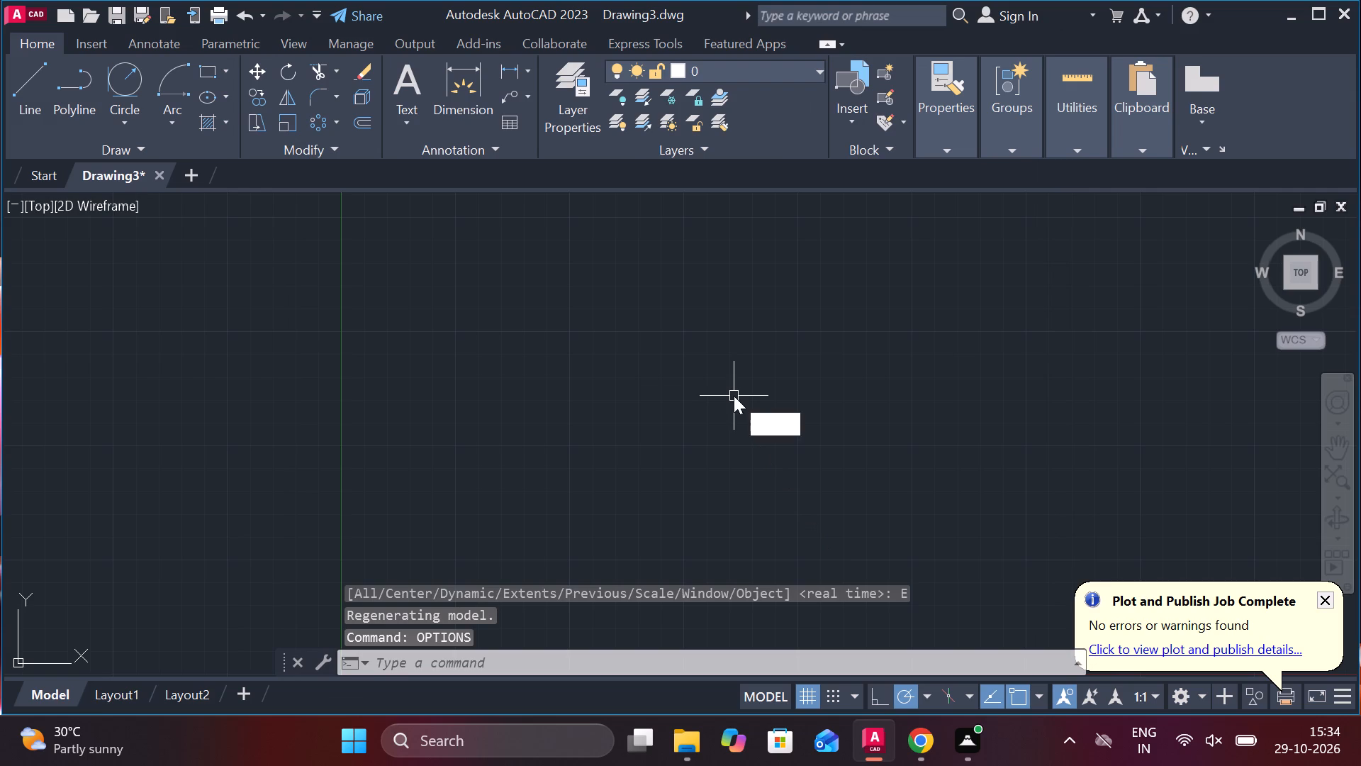
pyautogui.press('Return')
pyautogui.moveTo(688, 394); pyautogui.dragTo(698, 398)
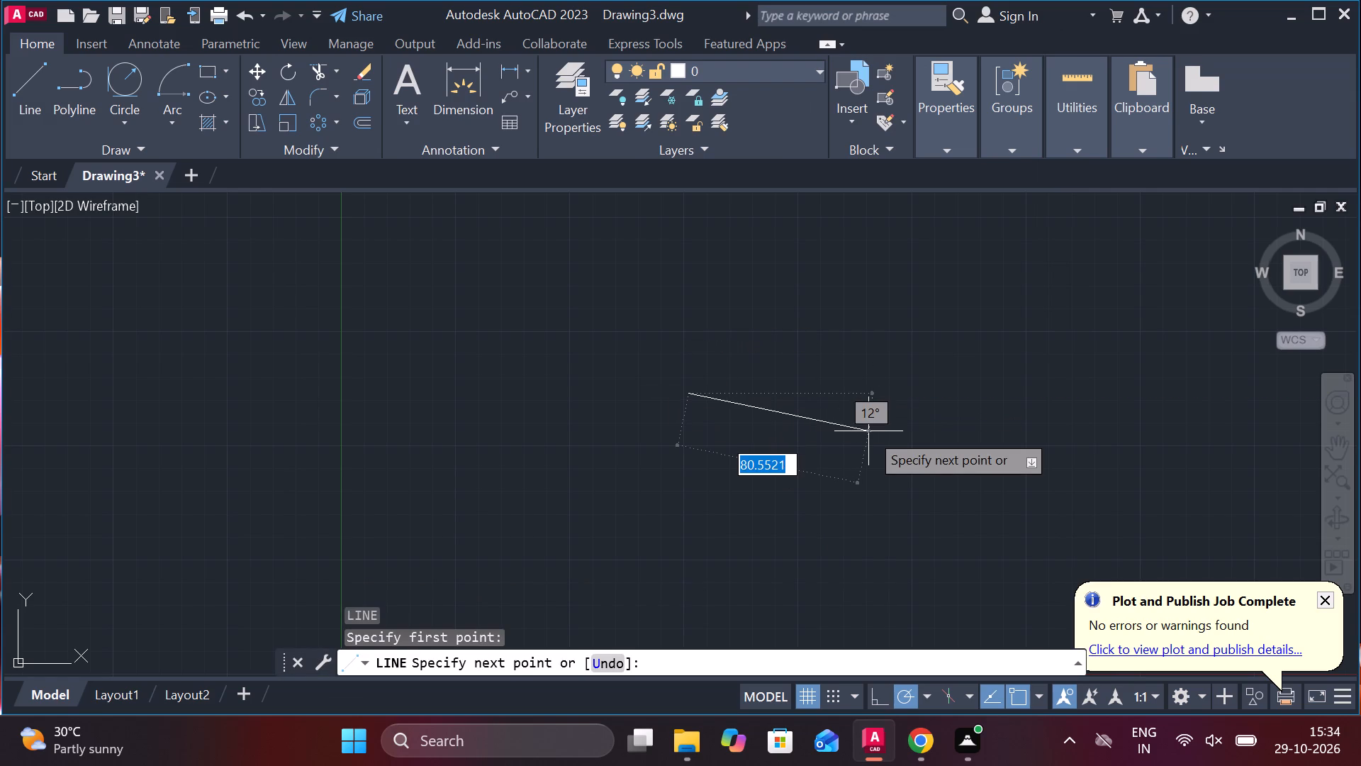
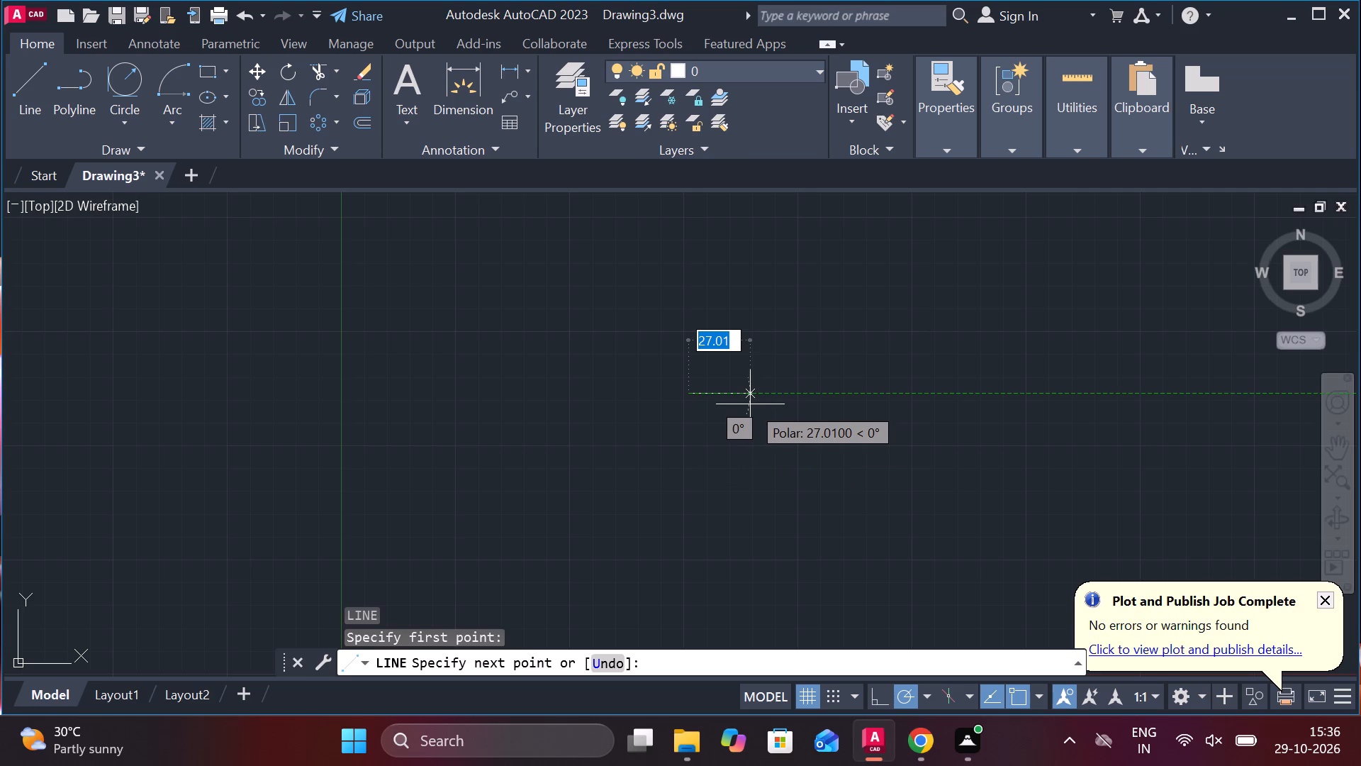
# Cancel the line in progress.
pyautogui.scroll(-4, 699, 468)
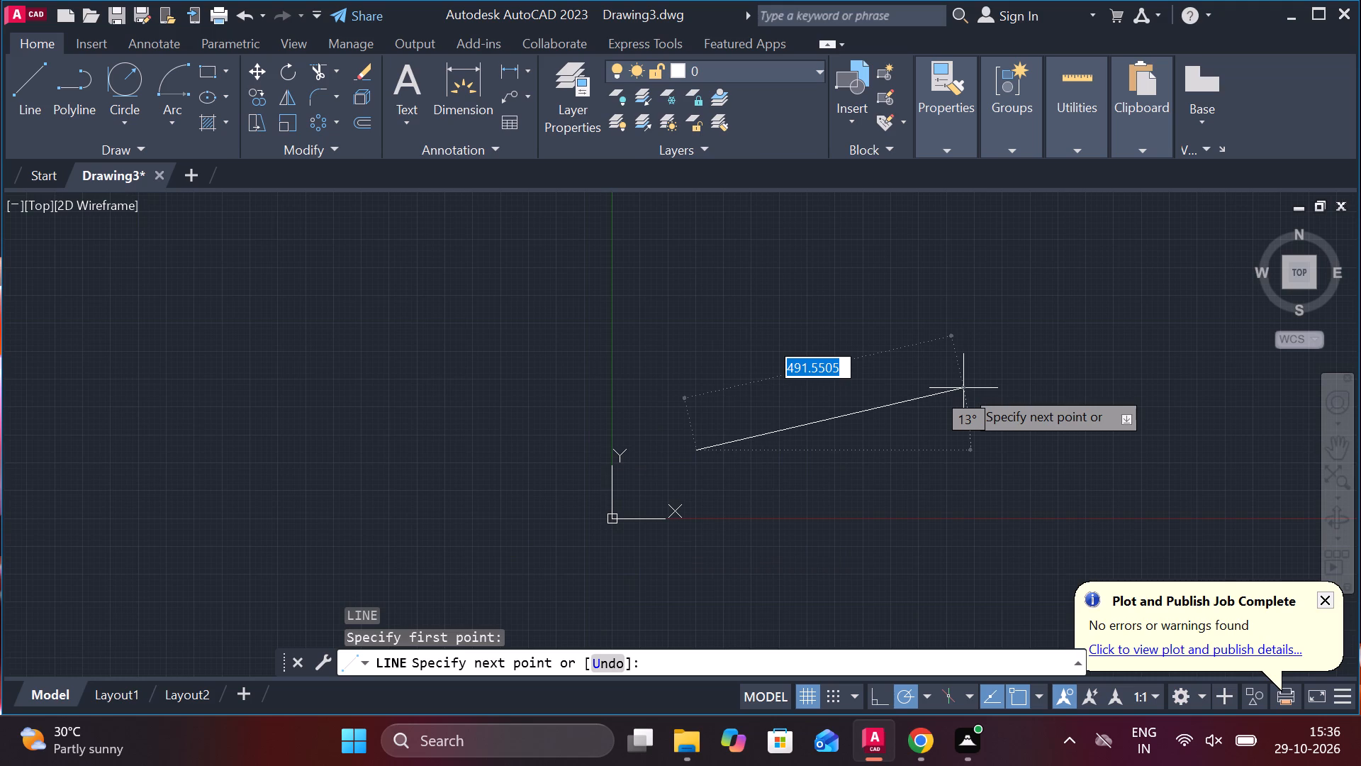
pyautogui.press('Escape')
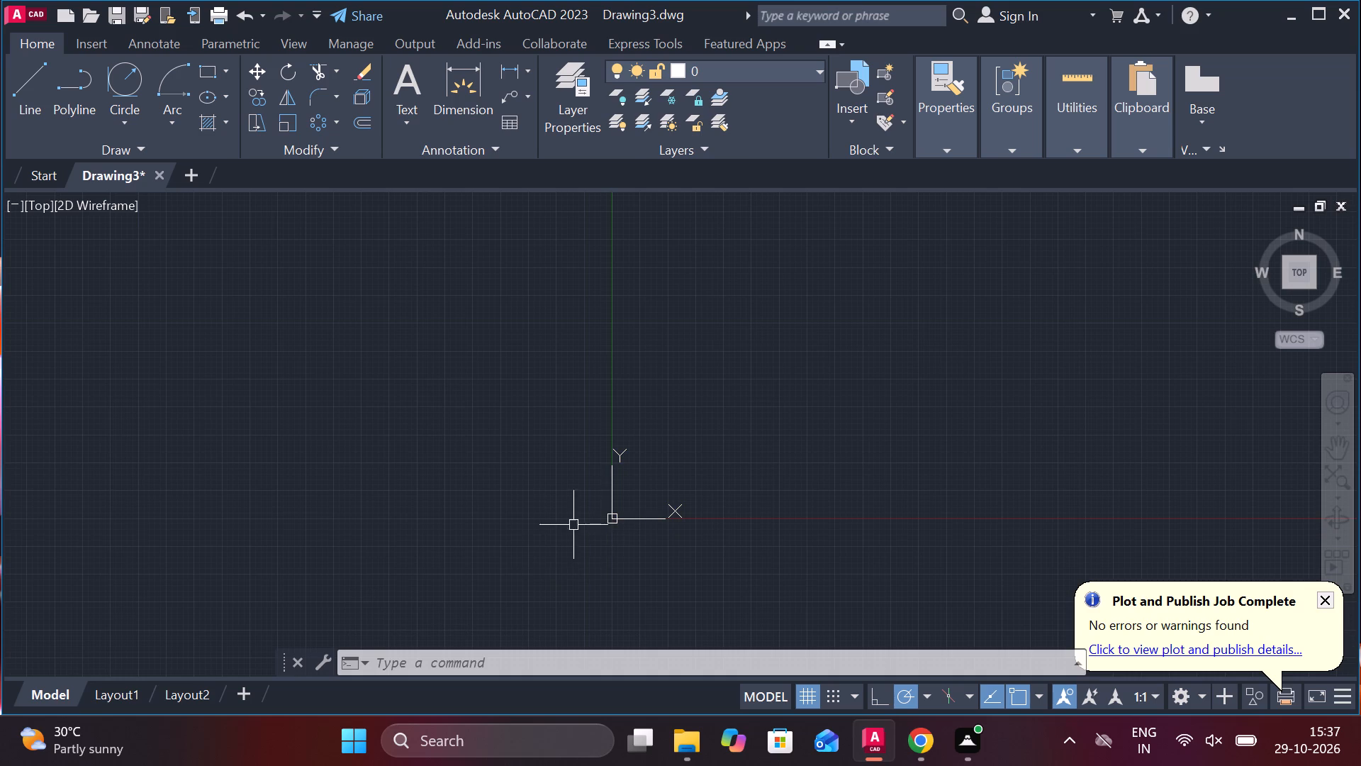
# Move the UCS origin freehand to a point about 1086 units away at 193° from the old origin.
pyautogui.click(612, 519)
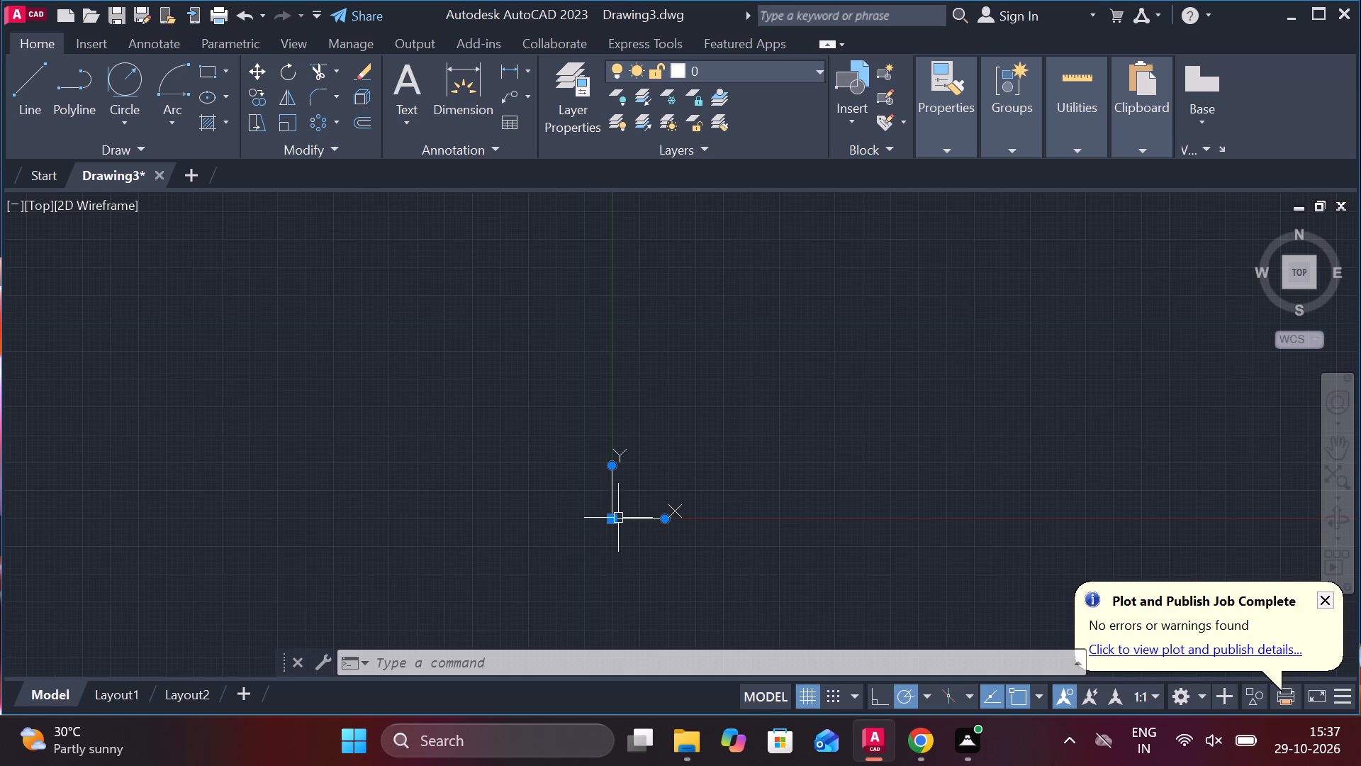
pyautogui.click(610, 518)
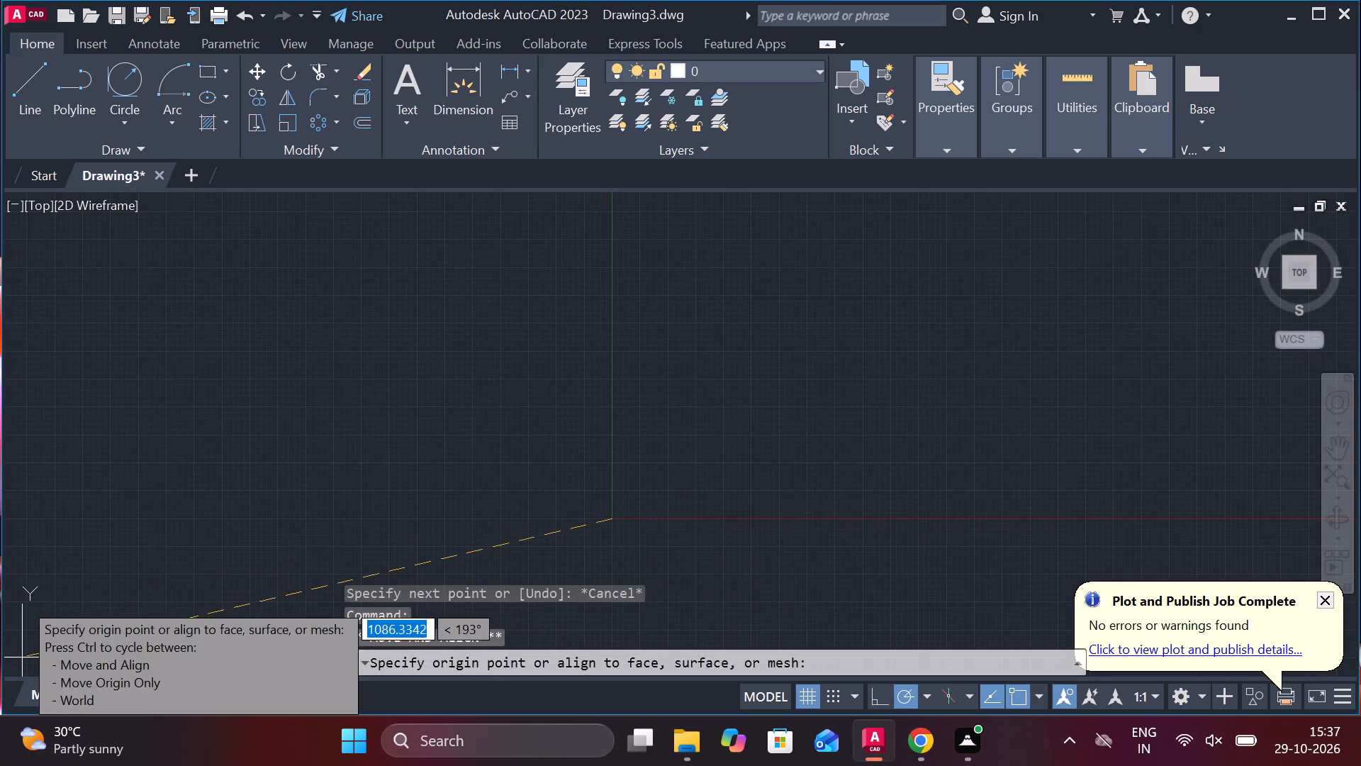
pyautogui.click(22, 657)
pyautogui.scroll(-1, 459, 417)
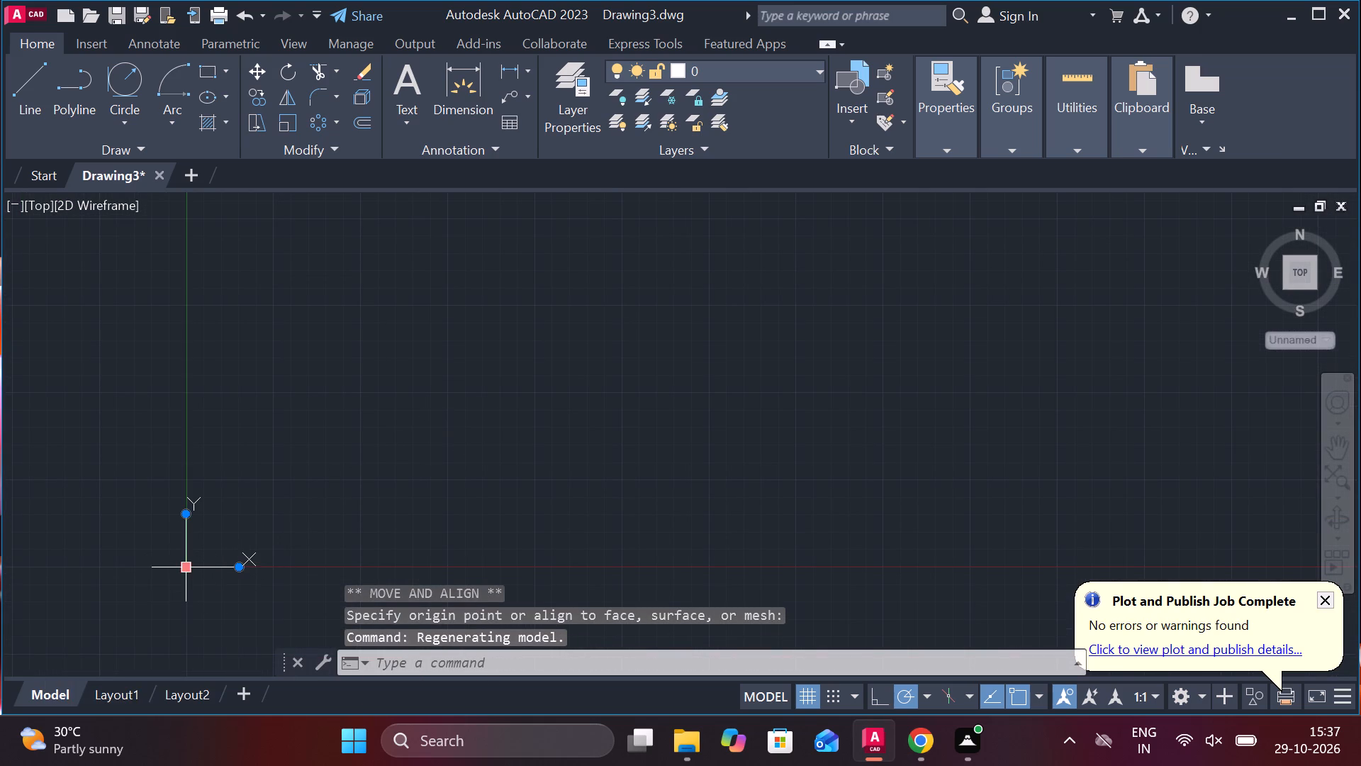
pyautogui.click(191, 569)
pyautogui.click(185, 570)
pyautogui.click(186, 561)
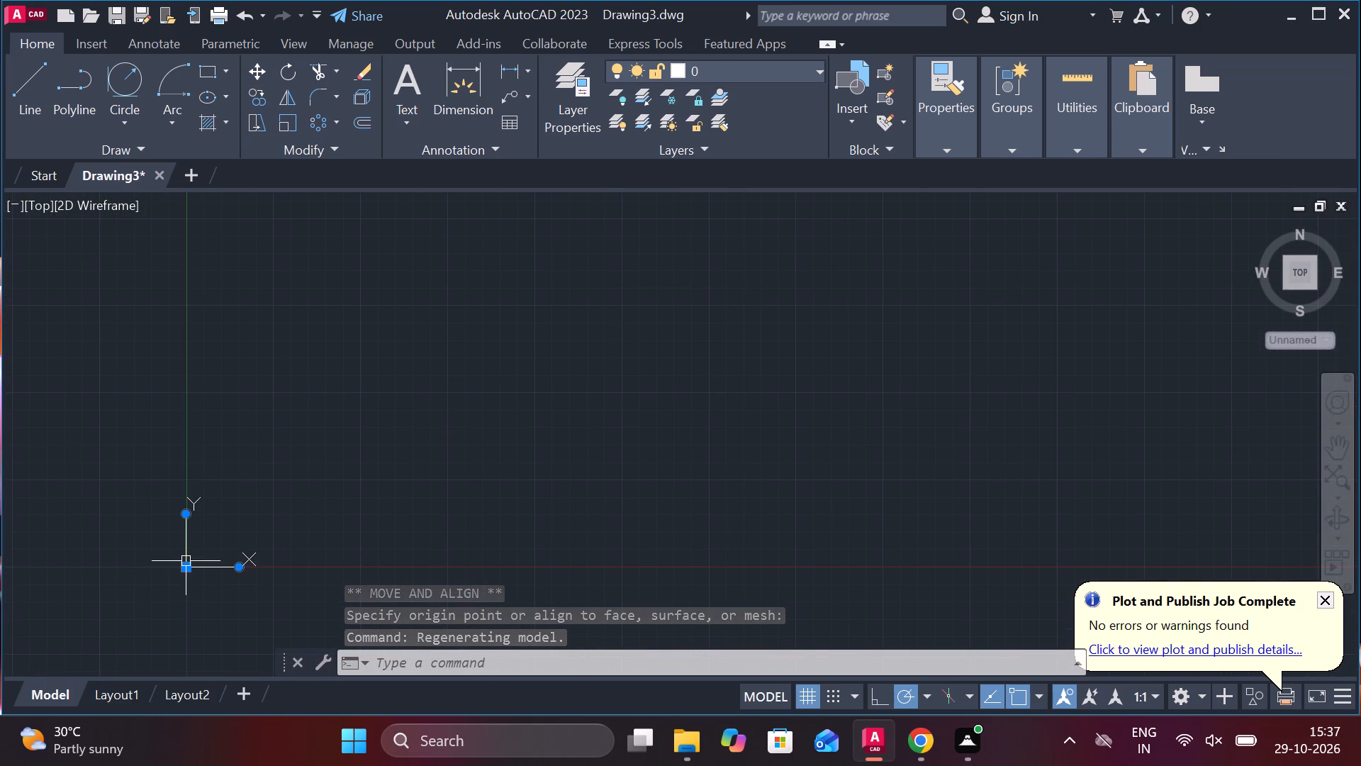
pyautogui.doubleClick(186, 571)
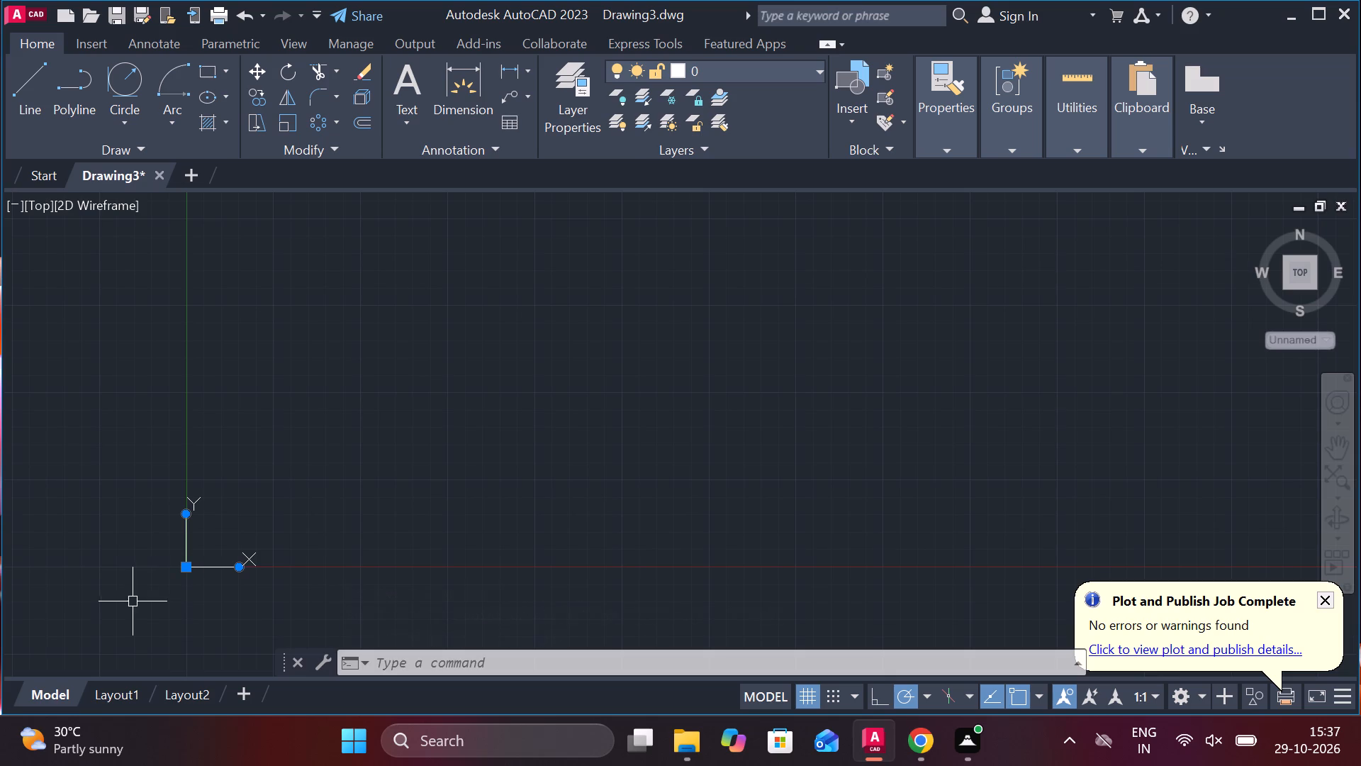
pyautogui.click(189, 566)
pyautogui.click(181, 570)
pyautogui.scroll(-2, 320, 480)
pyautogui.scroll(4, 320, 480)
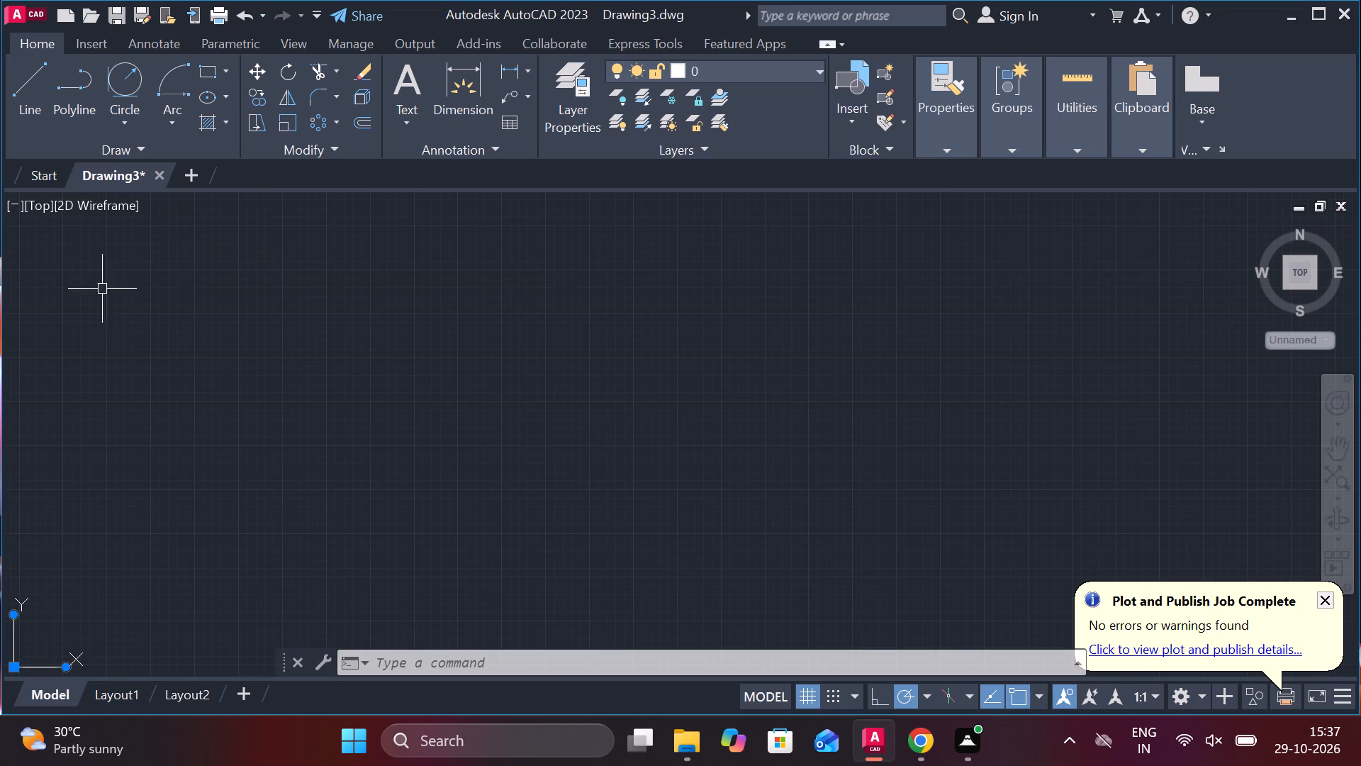
# Draw a single vertical line freehand in the empty drawing area with the Line command.
pyautogui.click(33, 79)
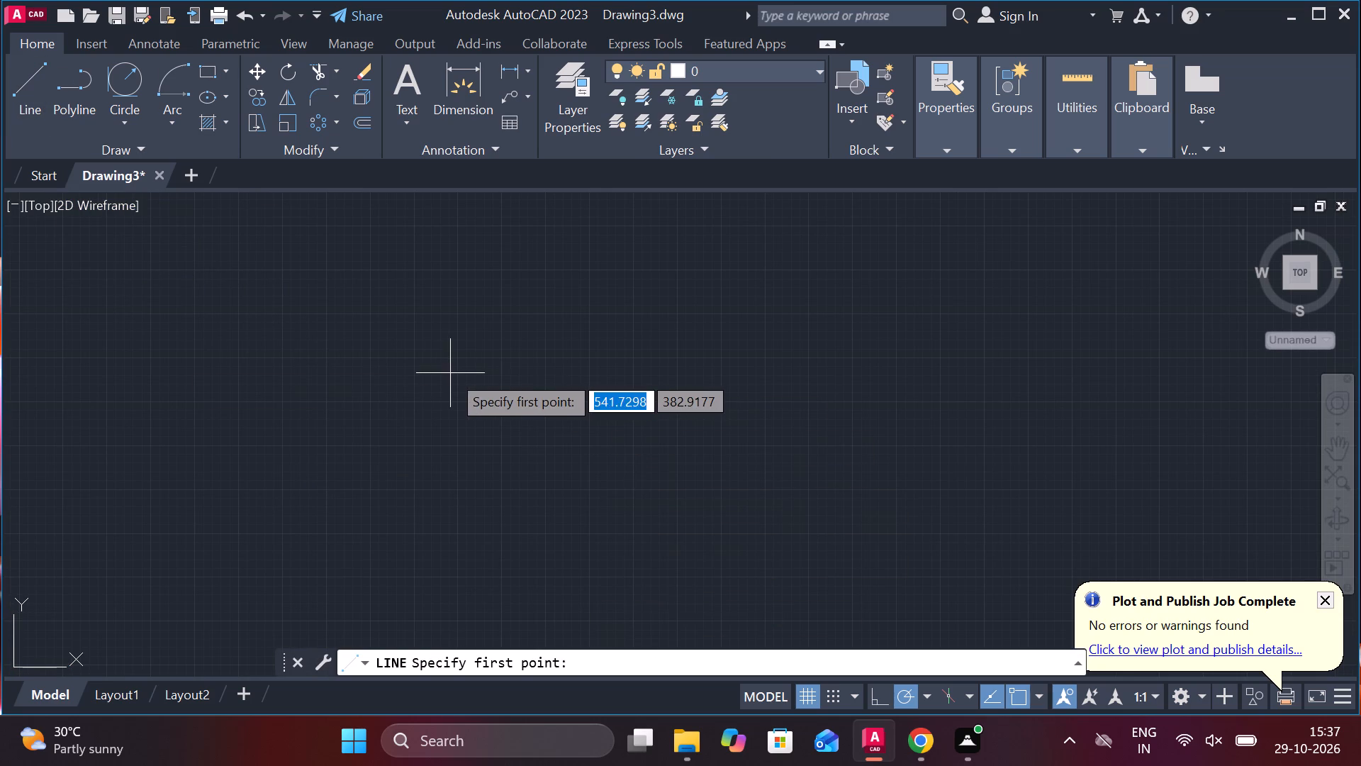
pyautogui.scroll(-1, 458, 364)
pyautogui.scroll(2, 458, 364)
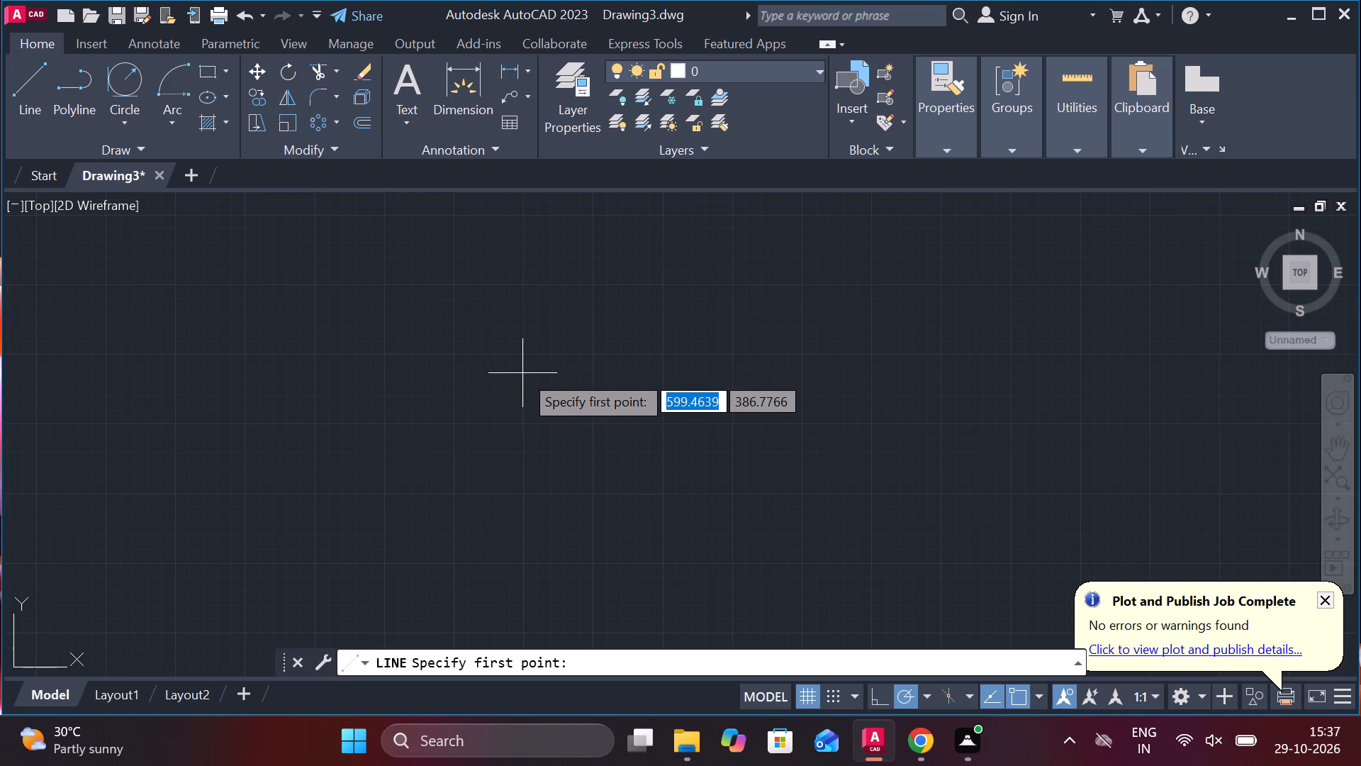
pyautogui.click(35, 107)
pyautogui.scroll(-2, 583, 297)
pyautogui.scroll(1, 581, 312)
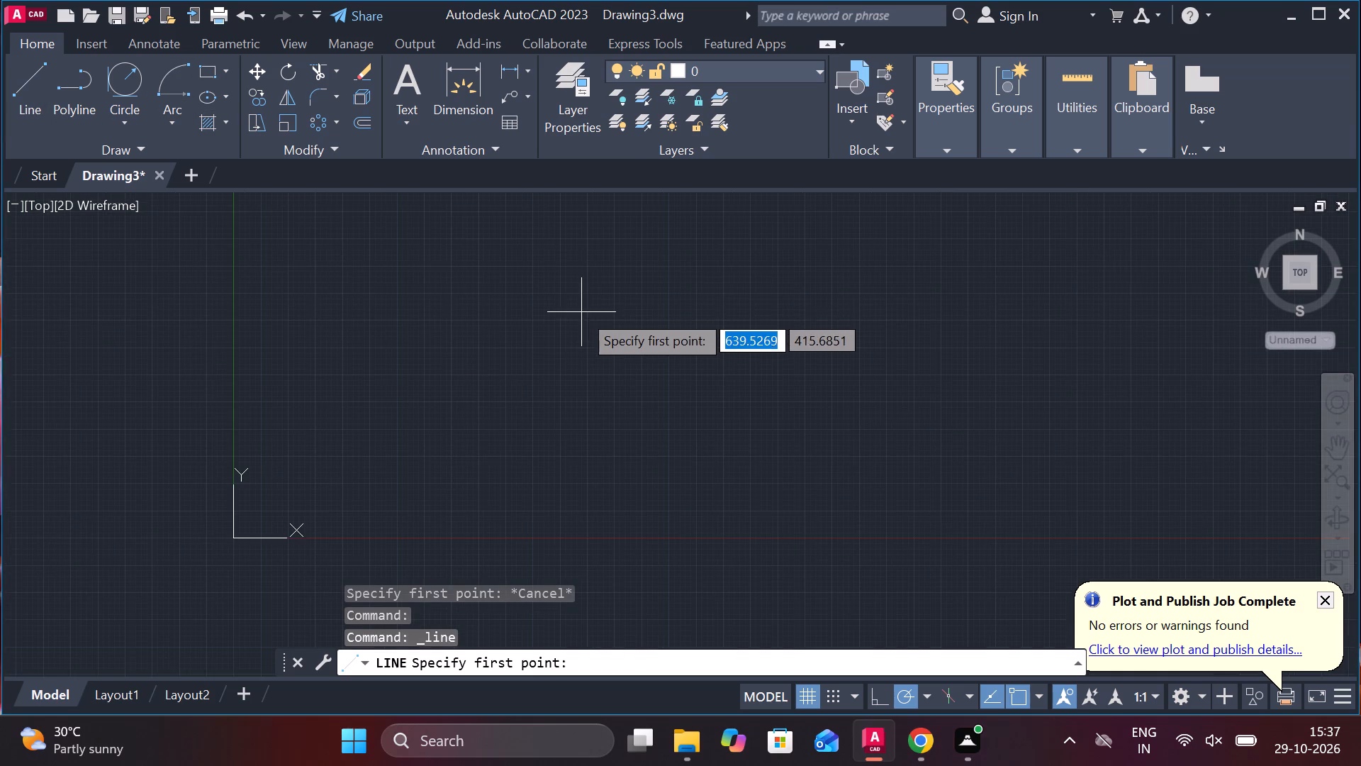
pyautogui.scroll(2, 581, 312)
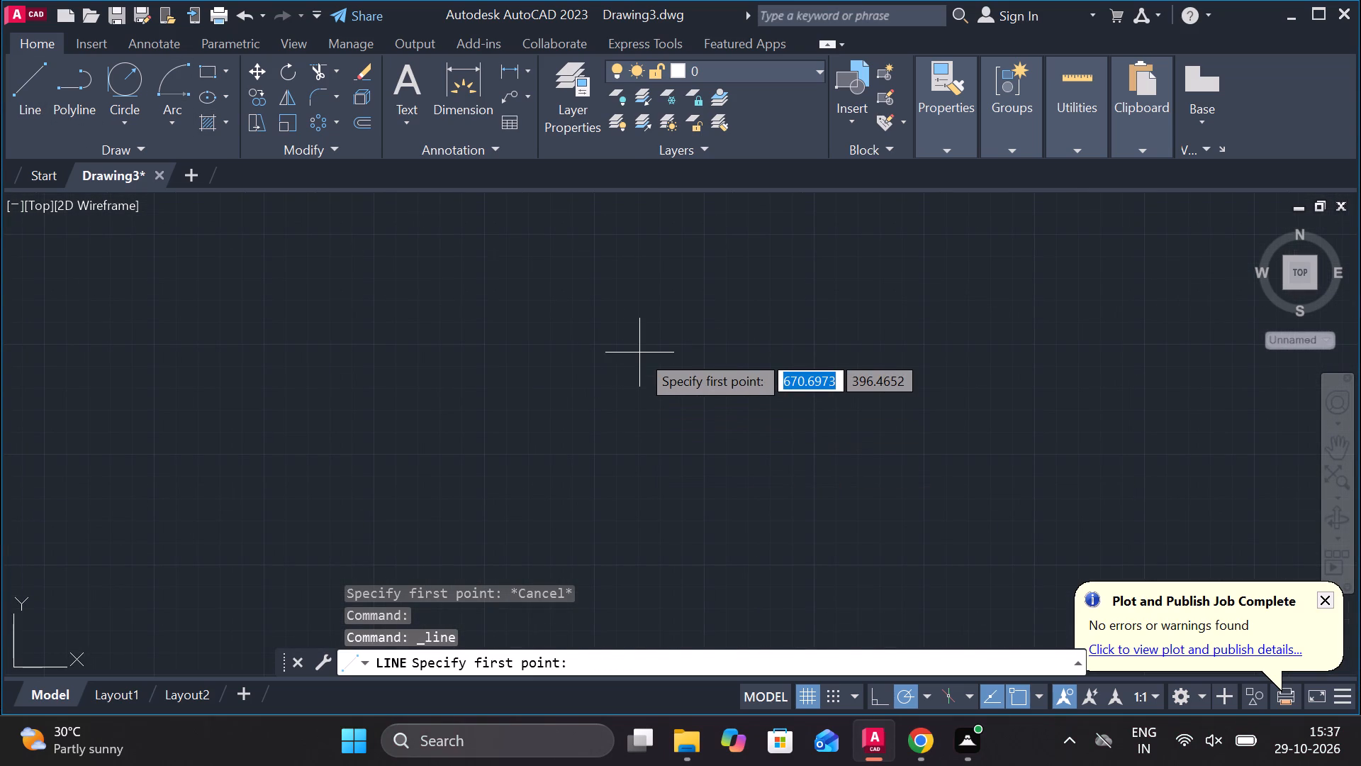
pyautogui.scroll(-3, 592, 403)
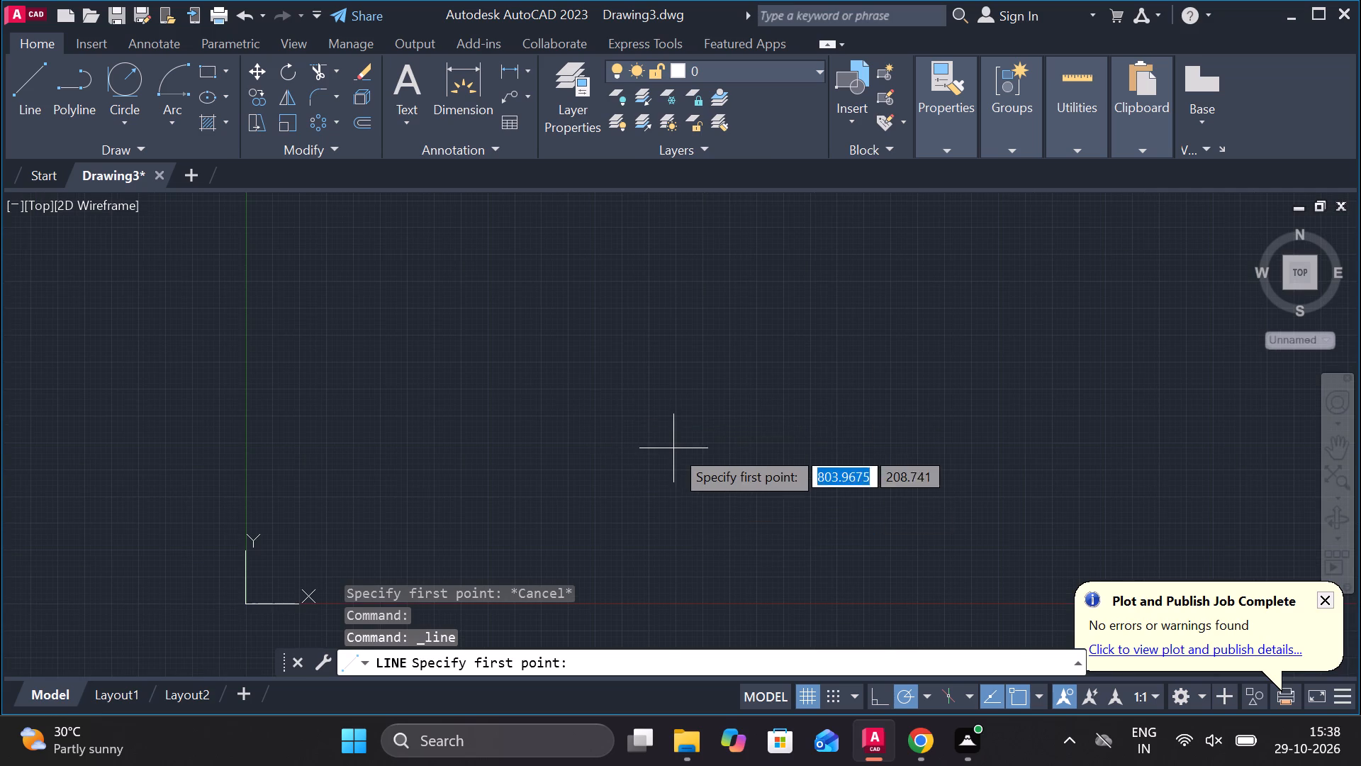
pyautogui.scroll(1, 661, 428)
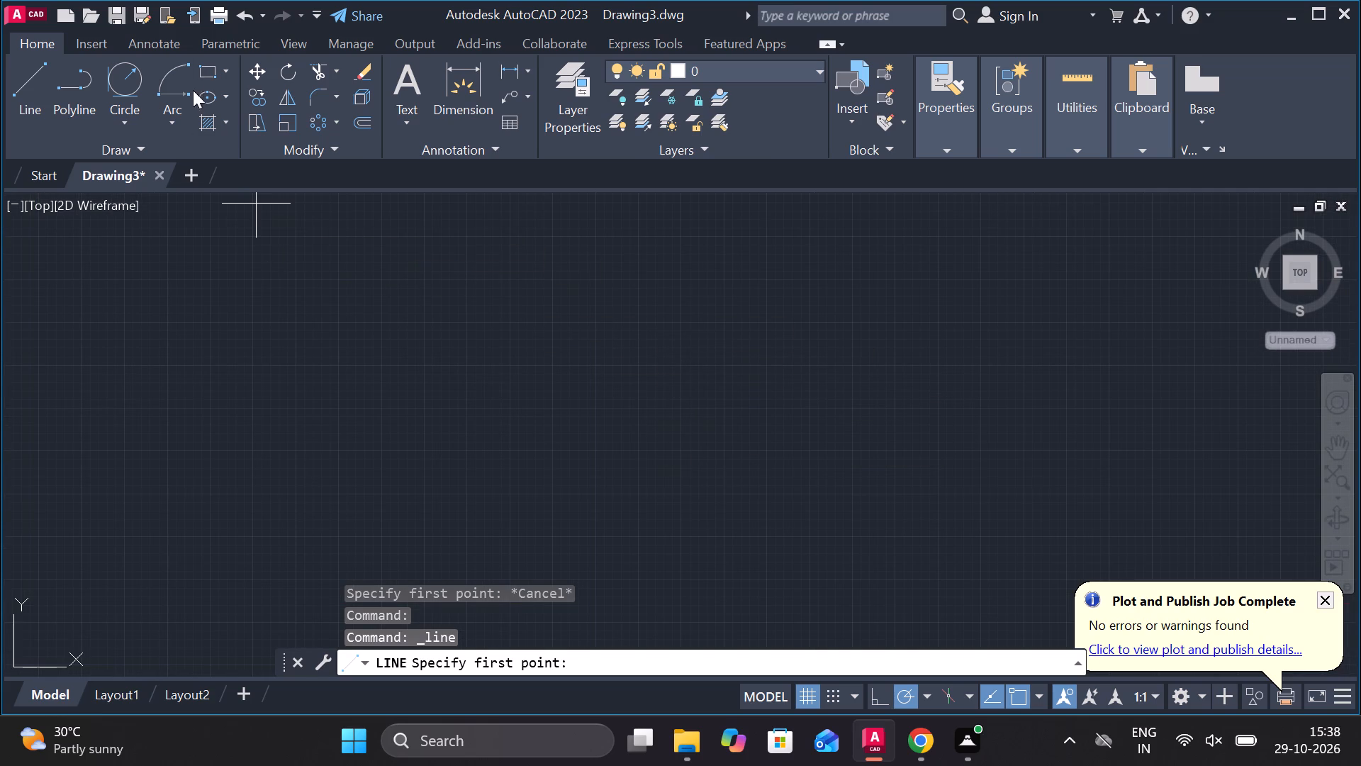
pyautogui.click(10, 83)
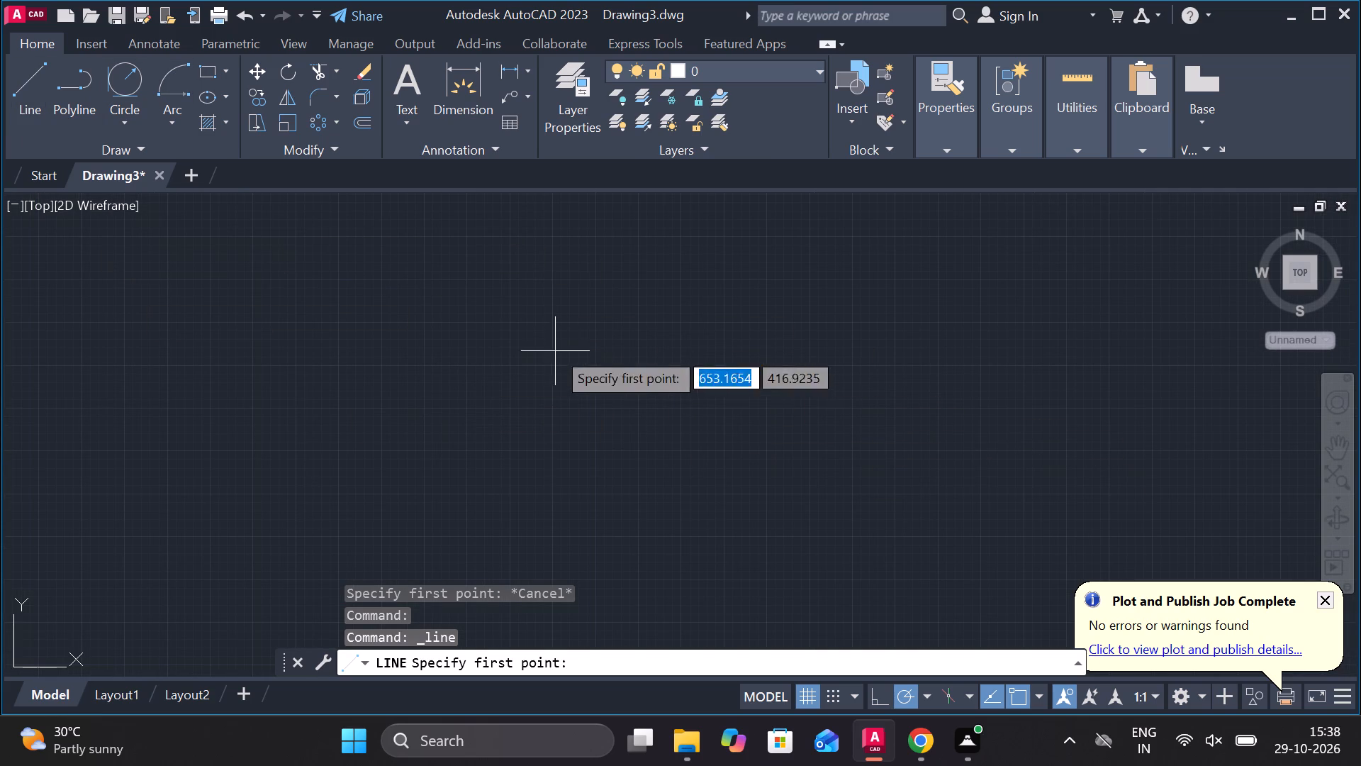
pyautogui.click(637, 239)
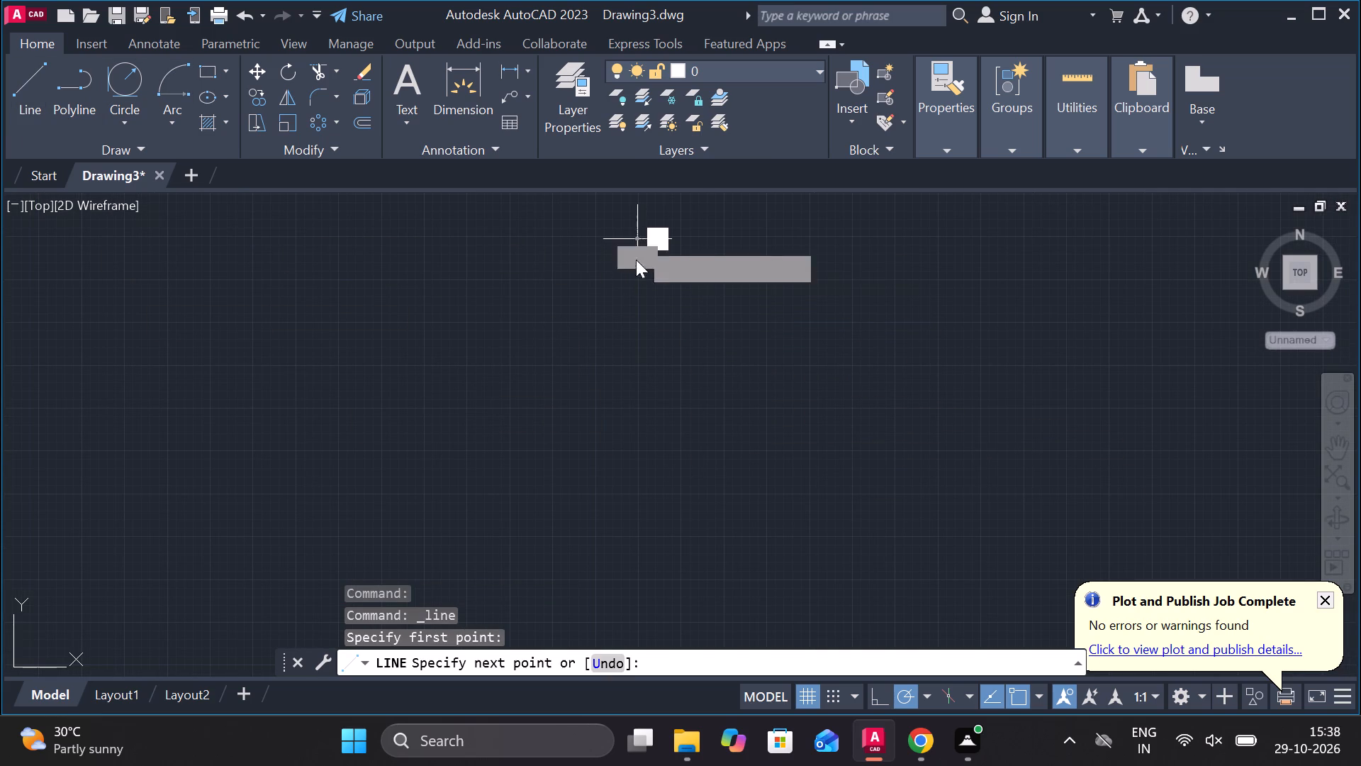
pyautogui.click(637, 591)
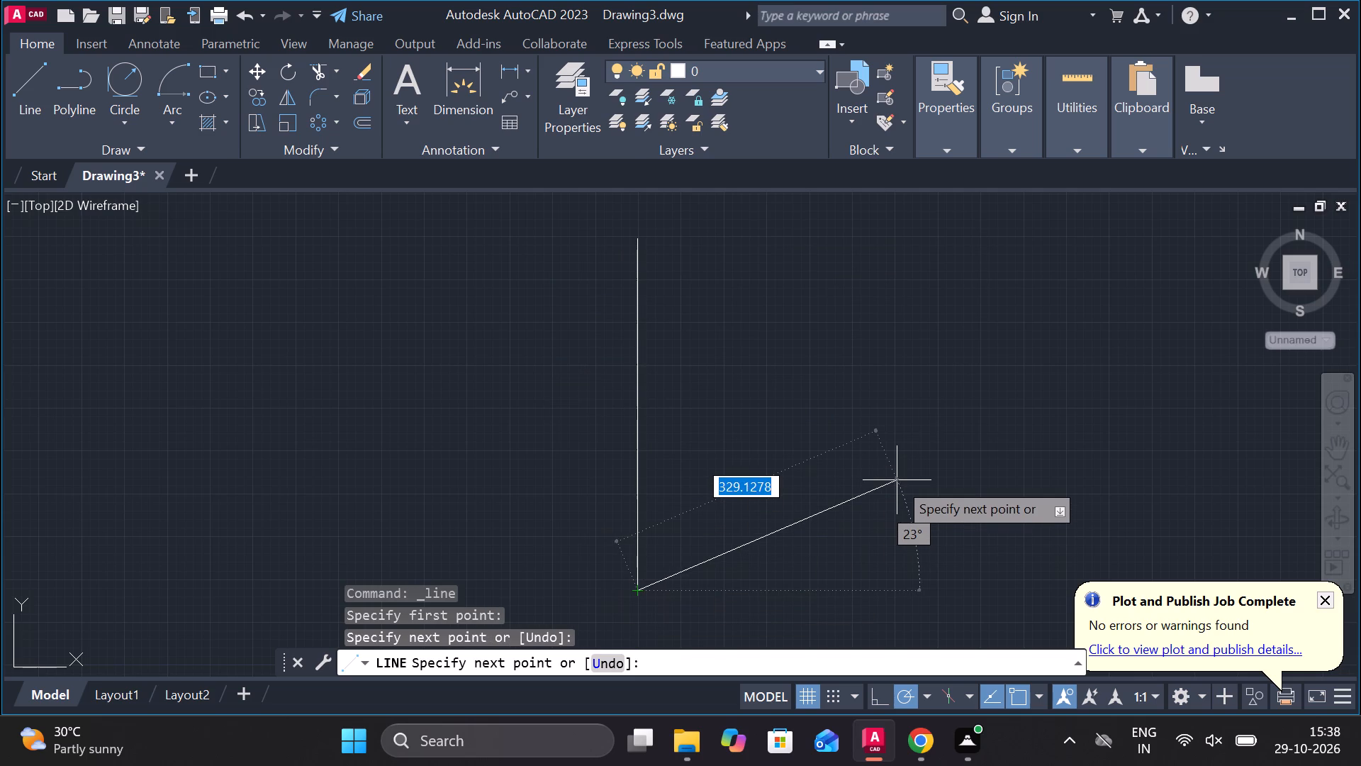
pyautogui.press('Escape')
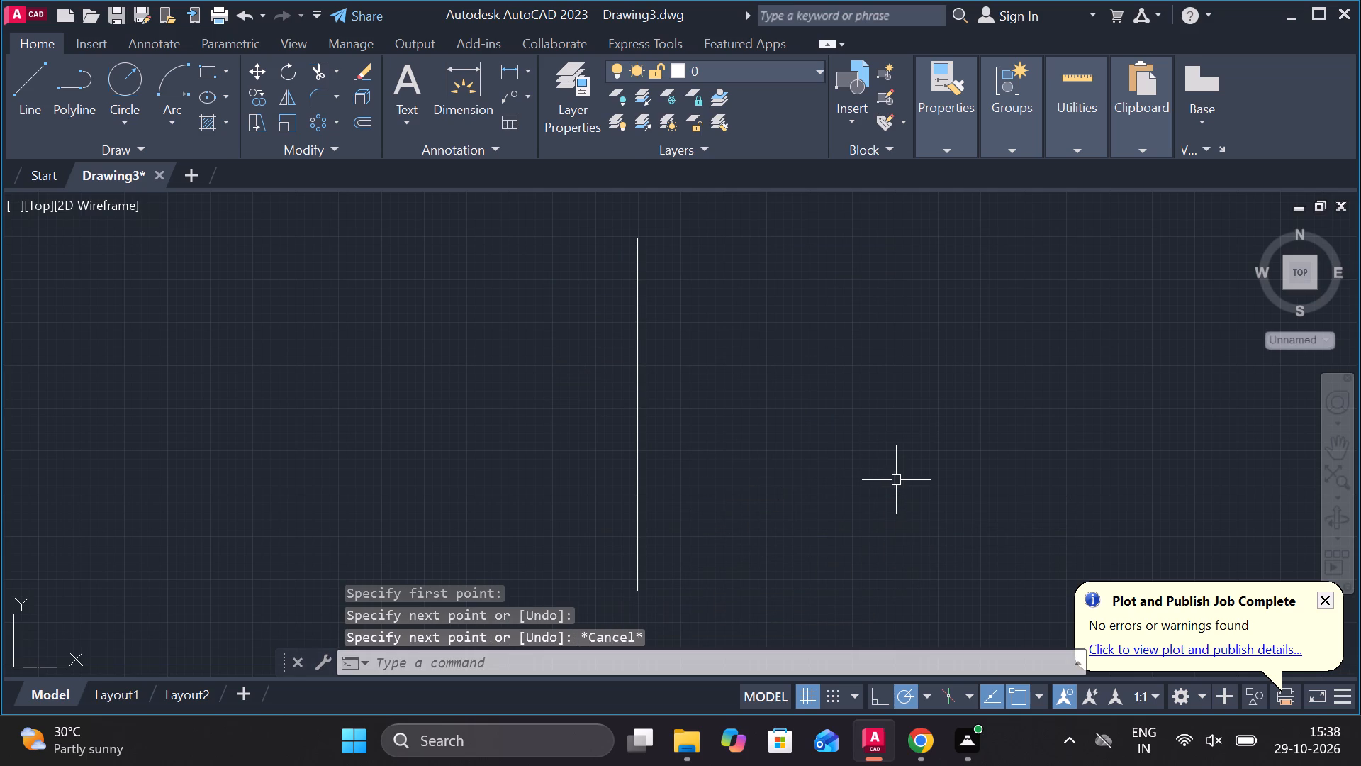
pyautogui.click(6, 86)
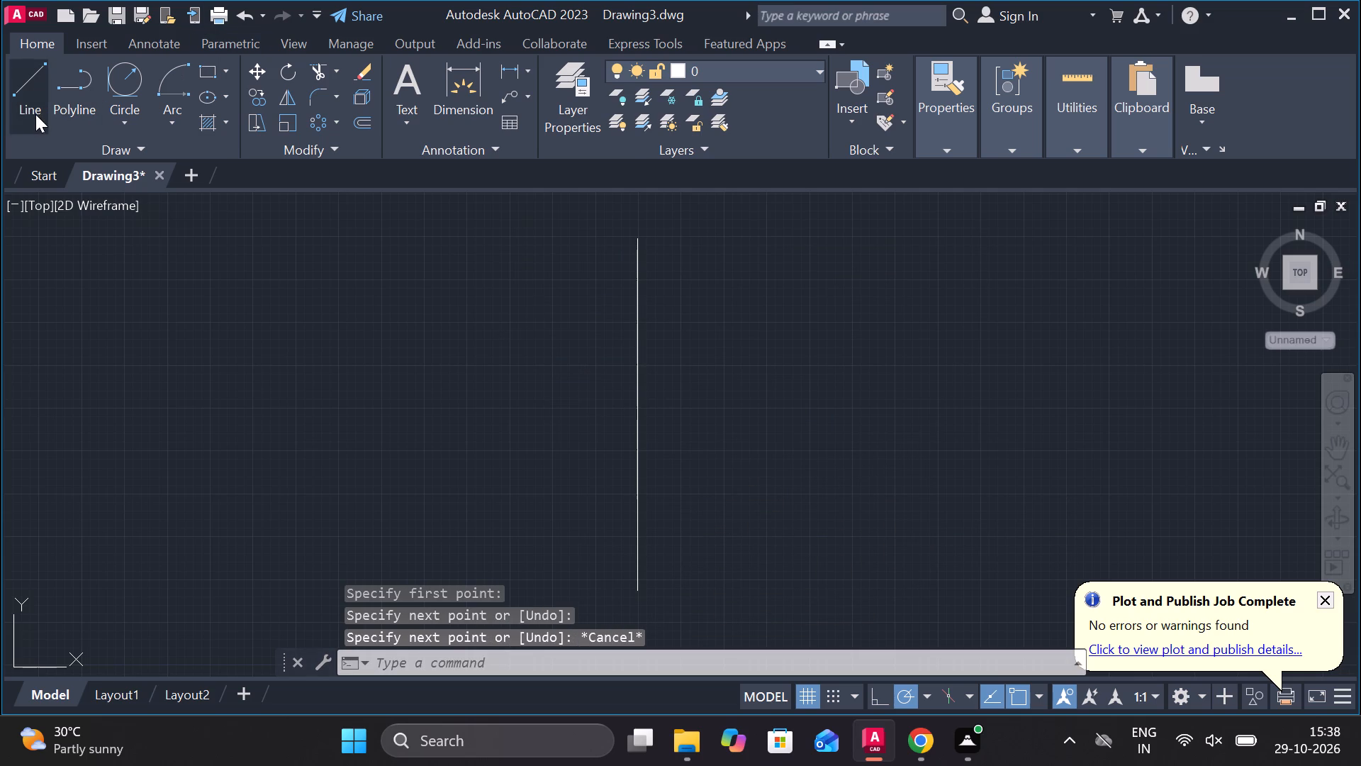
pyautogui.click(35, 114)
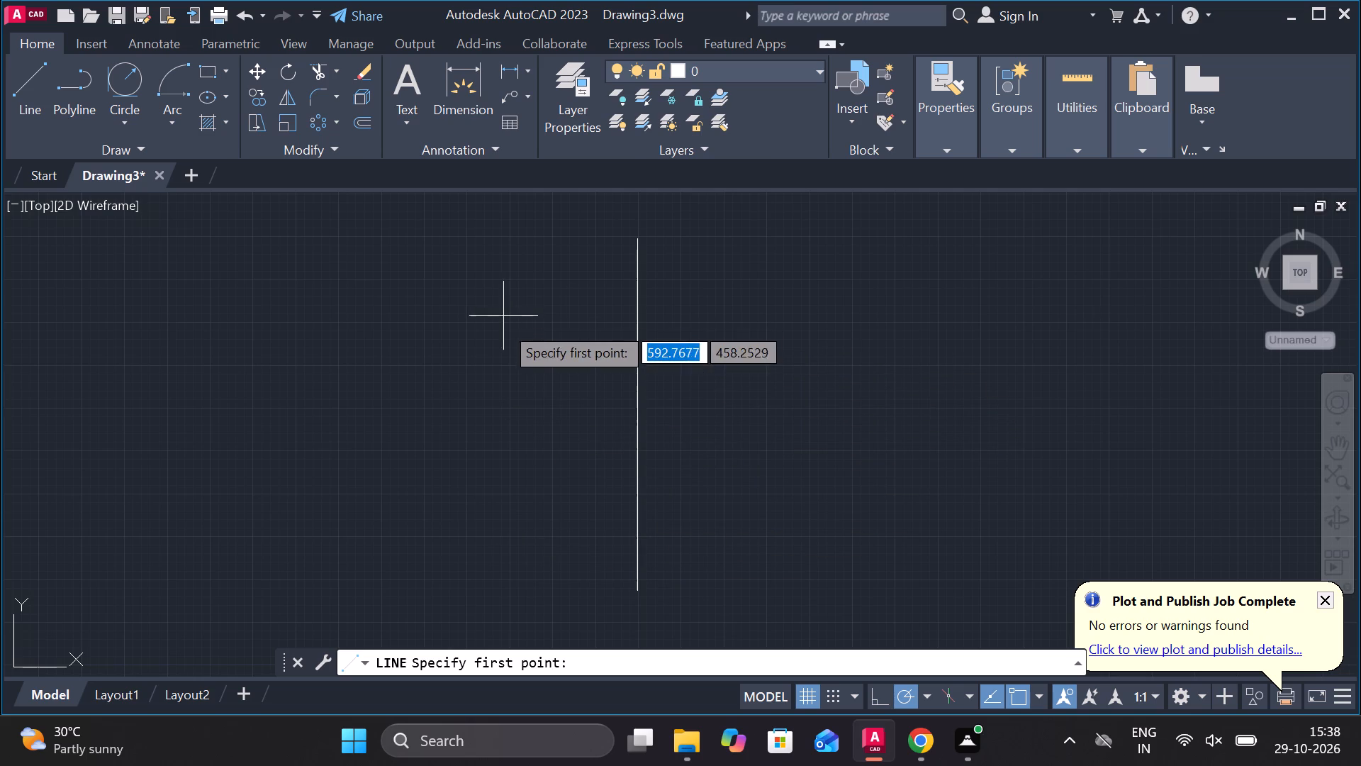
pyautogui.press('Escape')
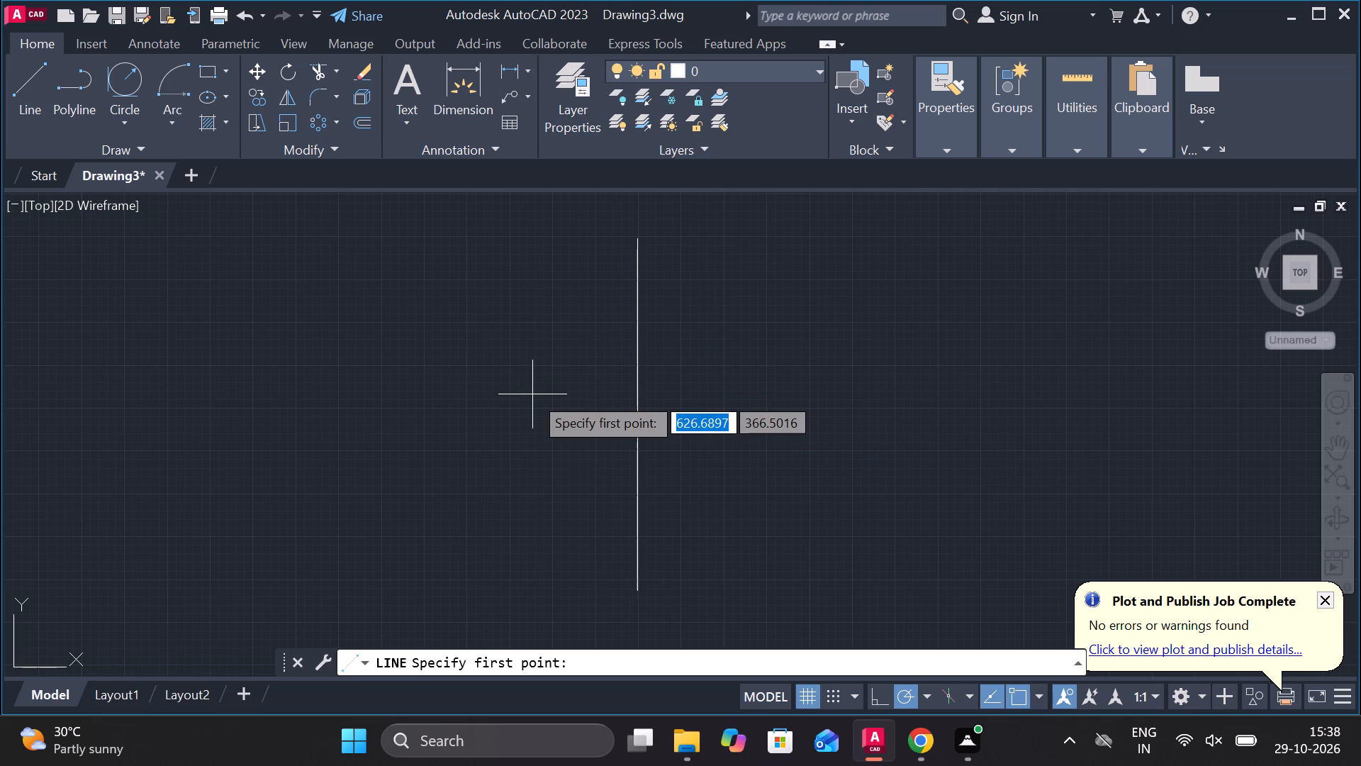
# Copy the vertical line from its midpoint 30 units horizontally to each side.
pyautogui.click(639, 382)
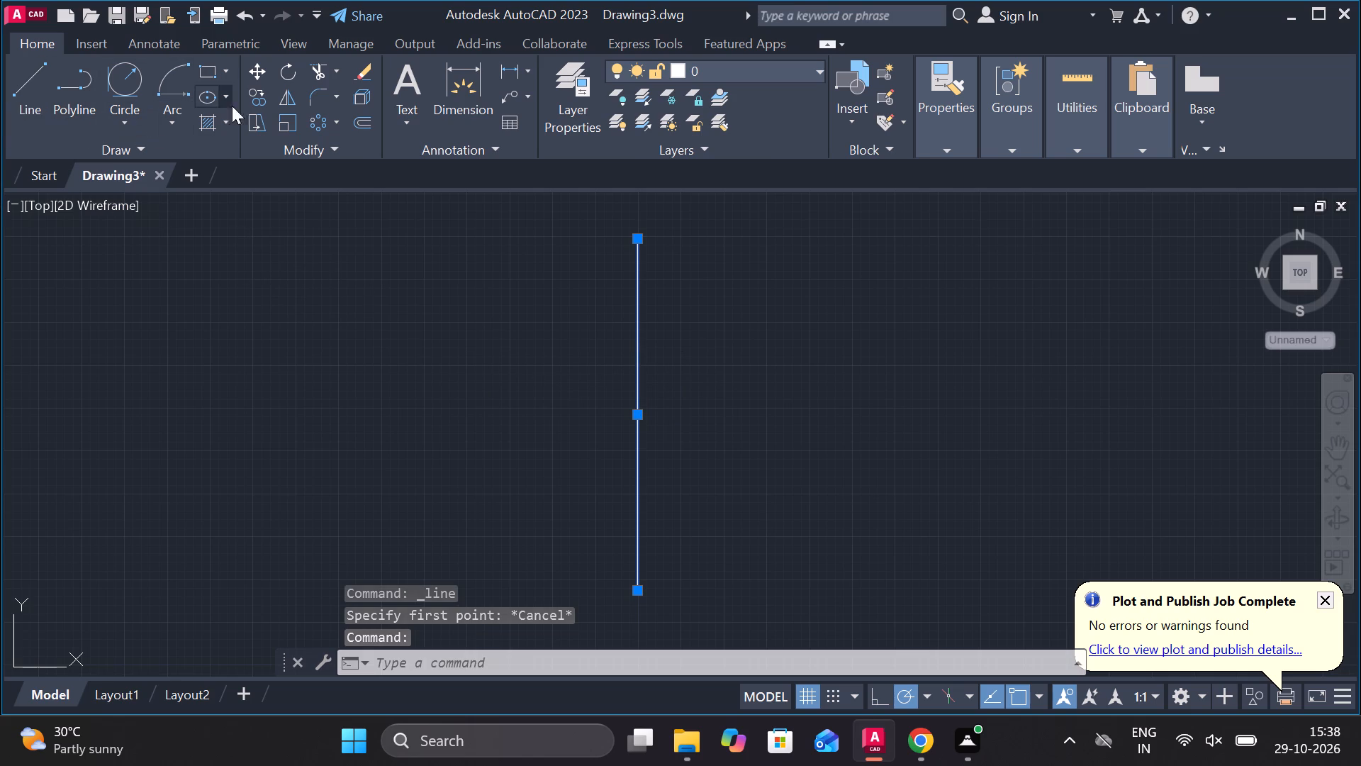
pyautogui.click(258, 91)
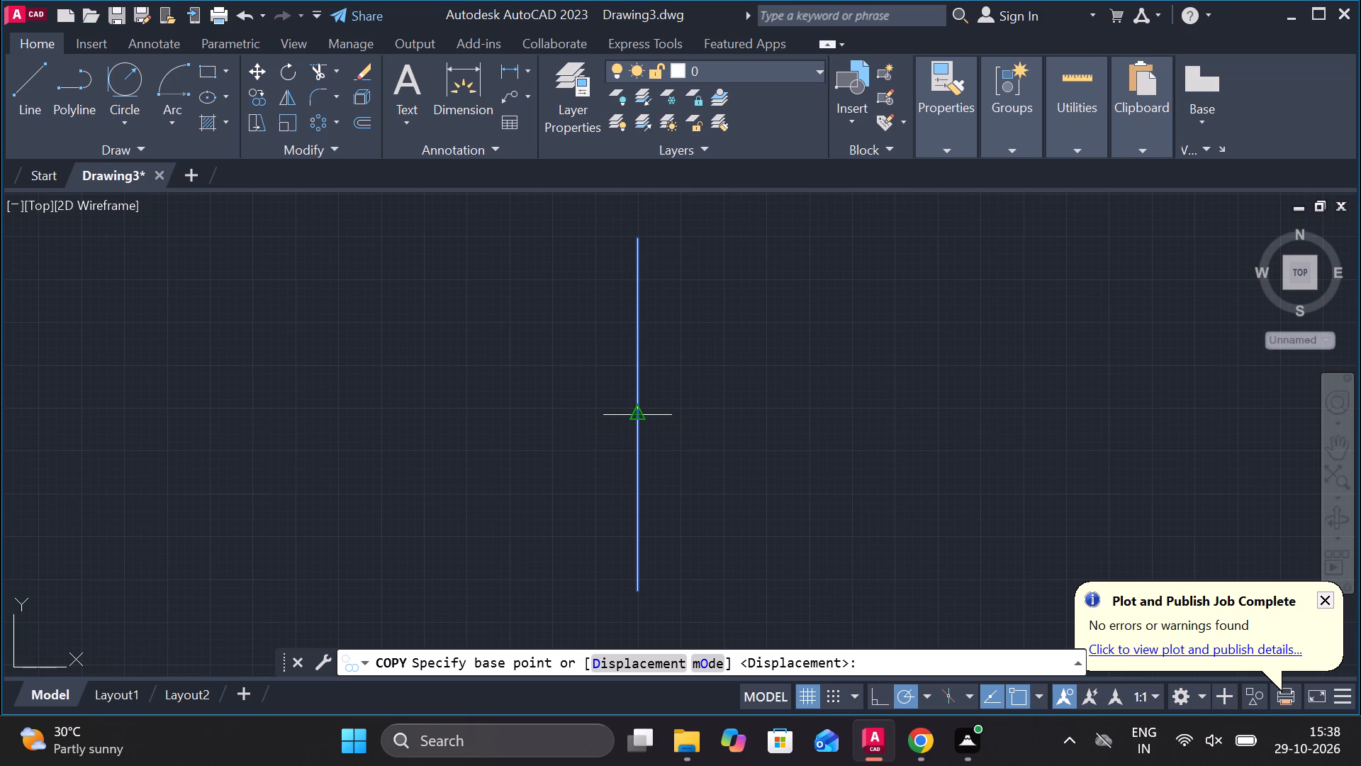
pyautogui.click(640, 417)
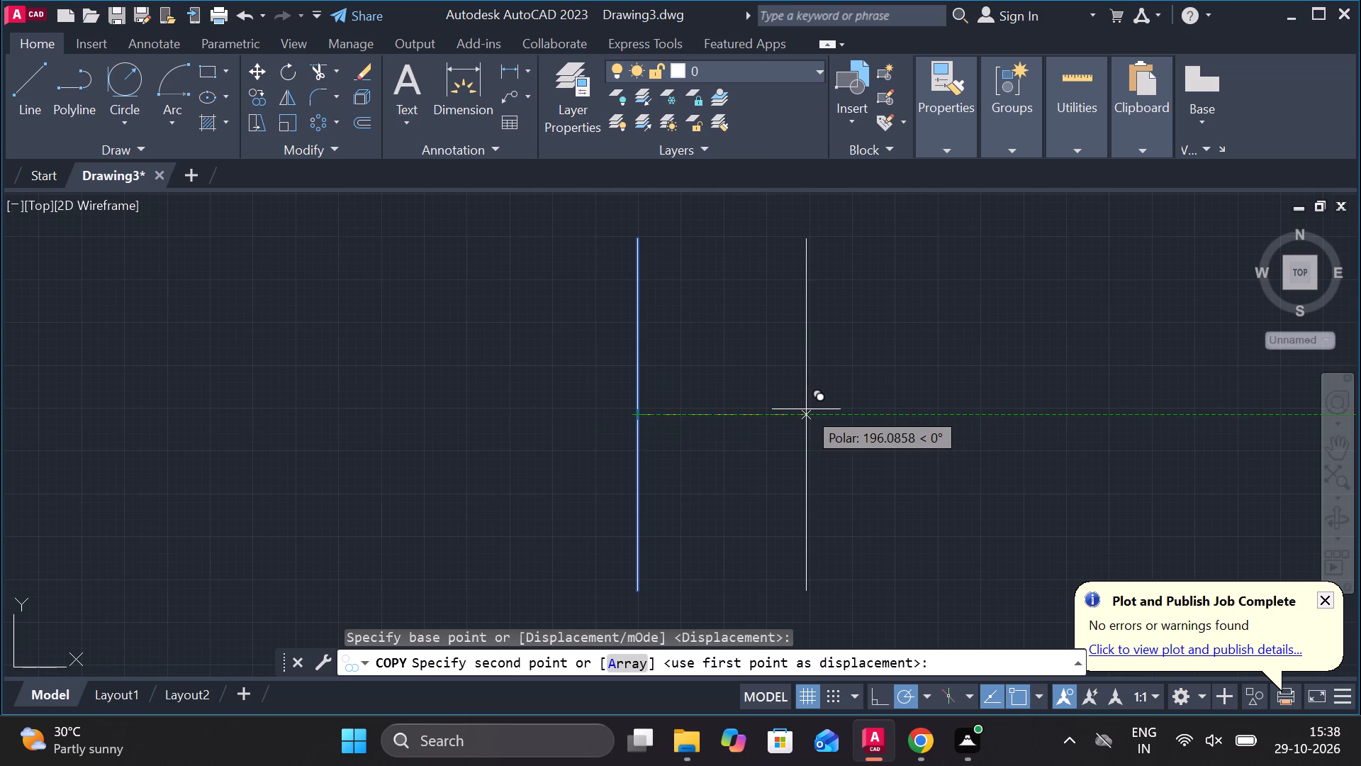
pyautogui.write('30')
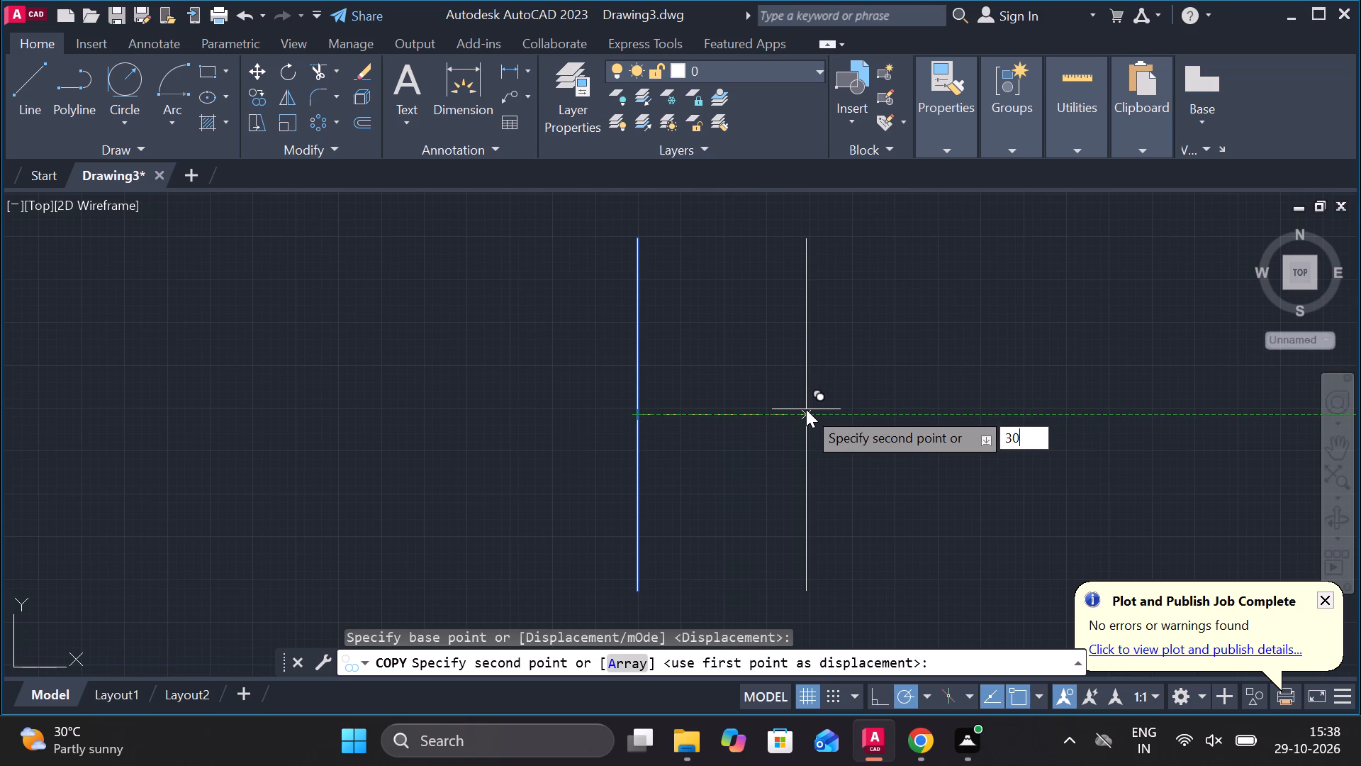
pyautogui.press('Return')
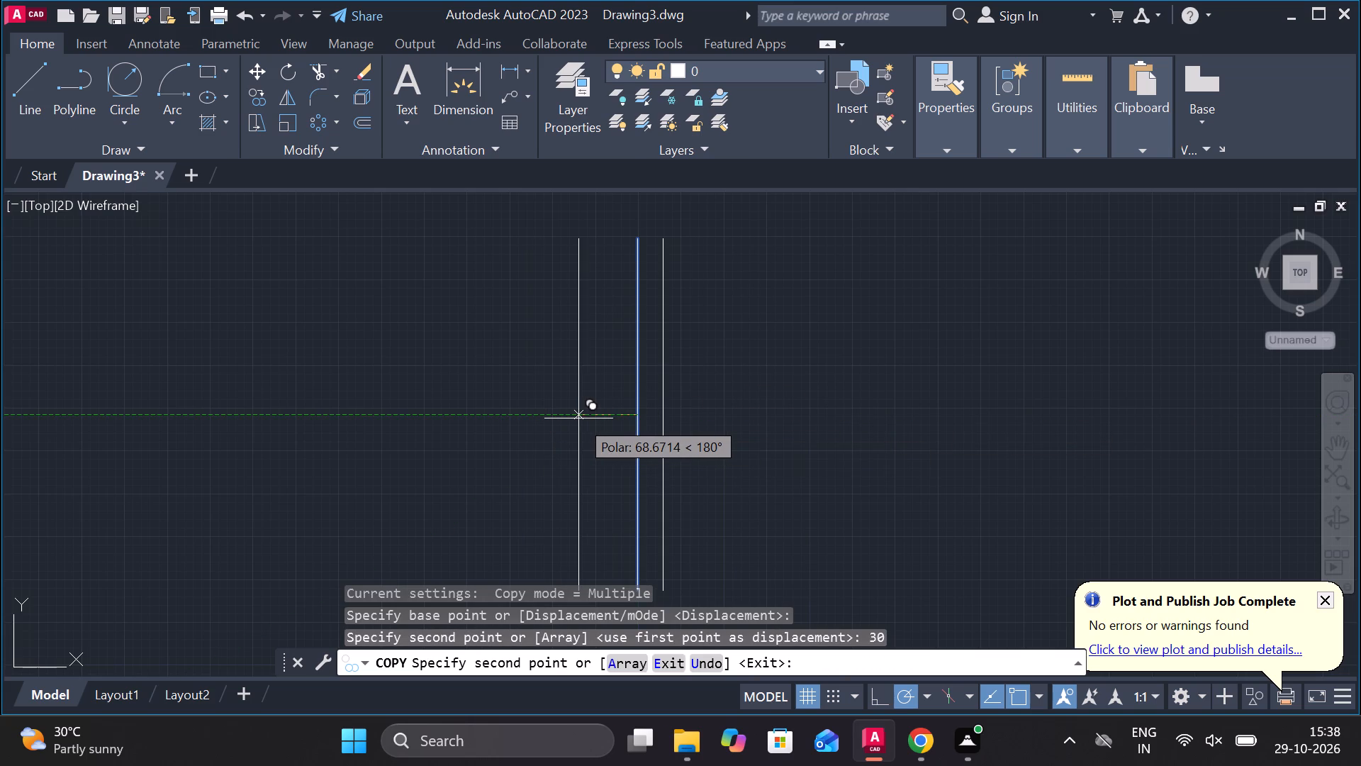
pyautogui.write('30')
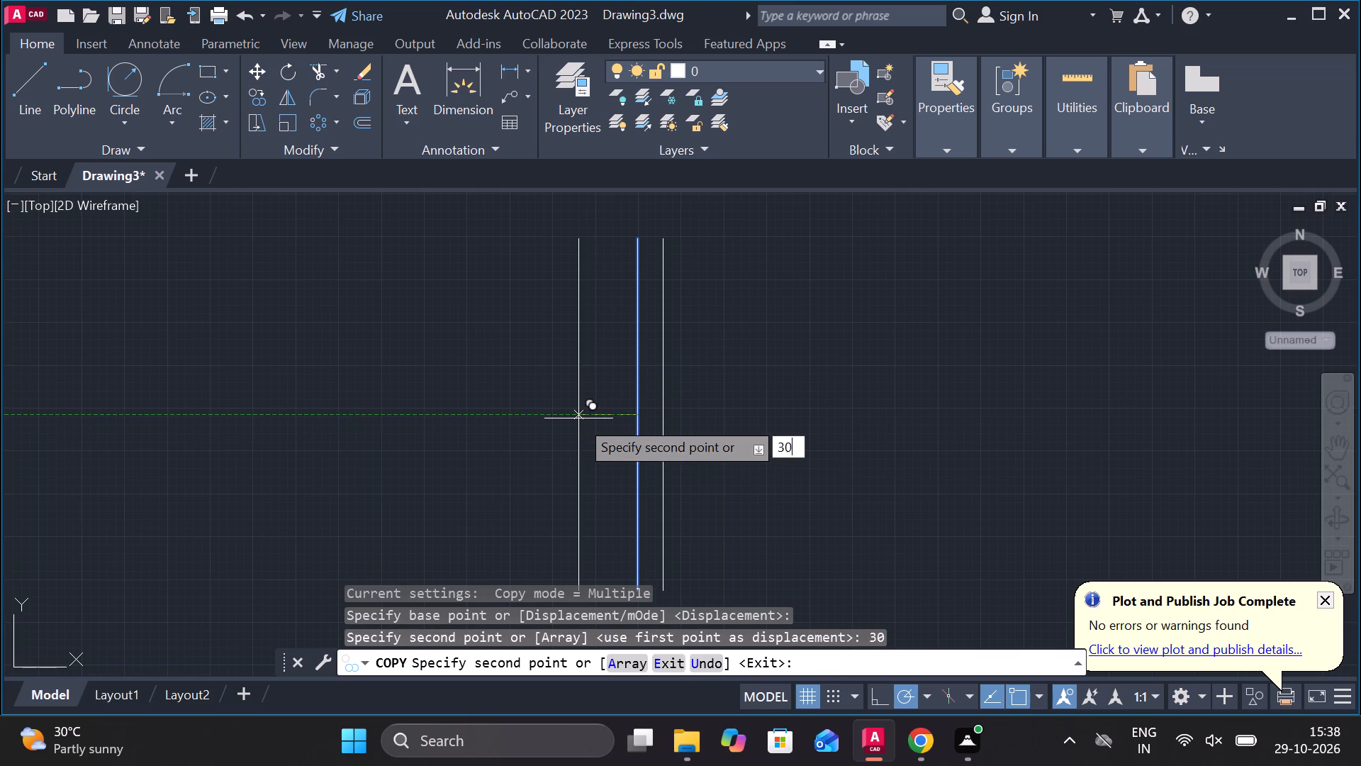
pyautogui.press('Return')
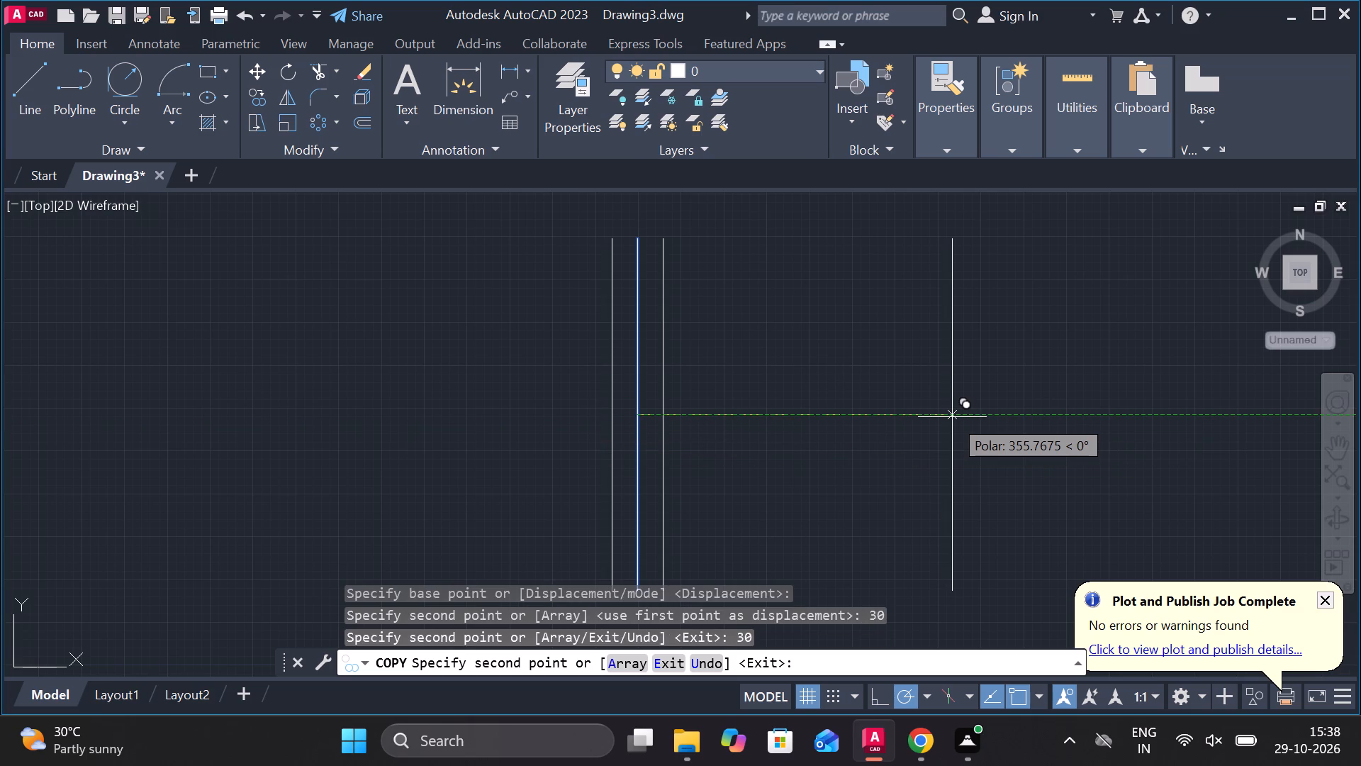
pyautogui.press('Escape')
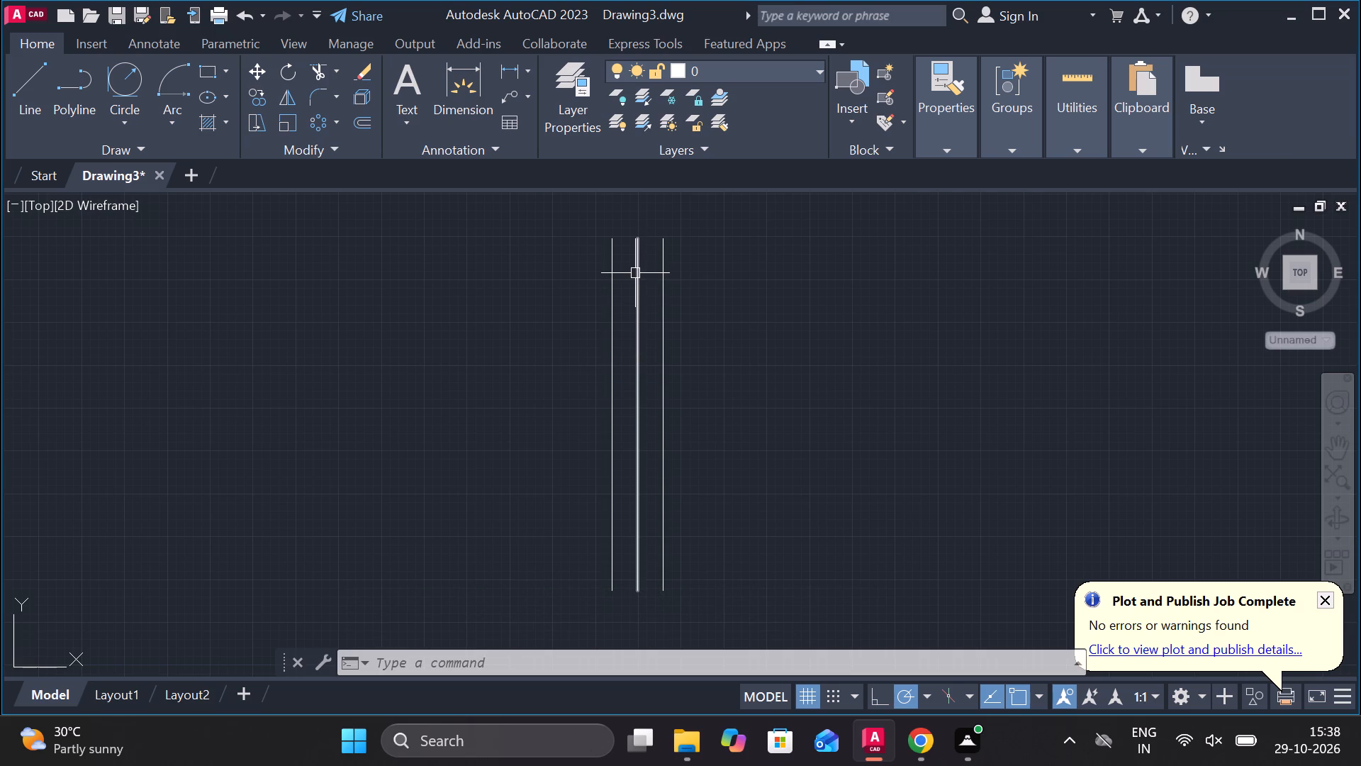
# Draw a horizontal line joining the upper endpoints of the two outer vertical lines.
pyautogui.scroll(-1, 741, 327)
pyautogui.scroll(1, 676, 209)
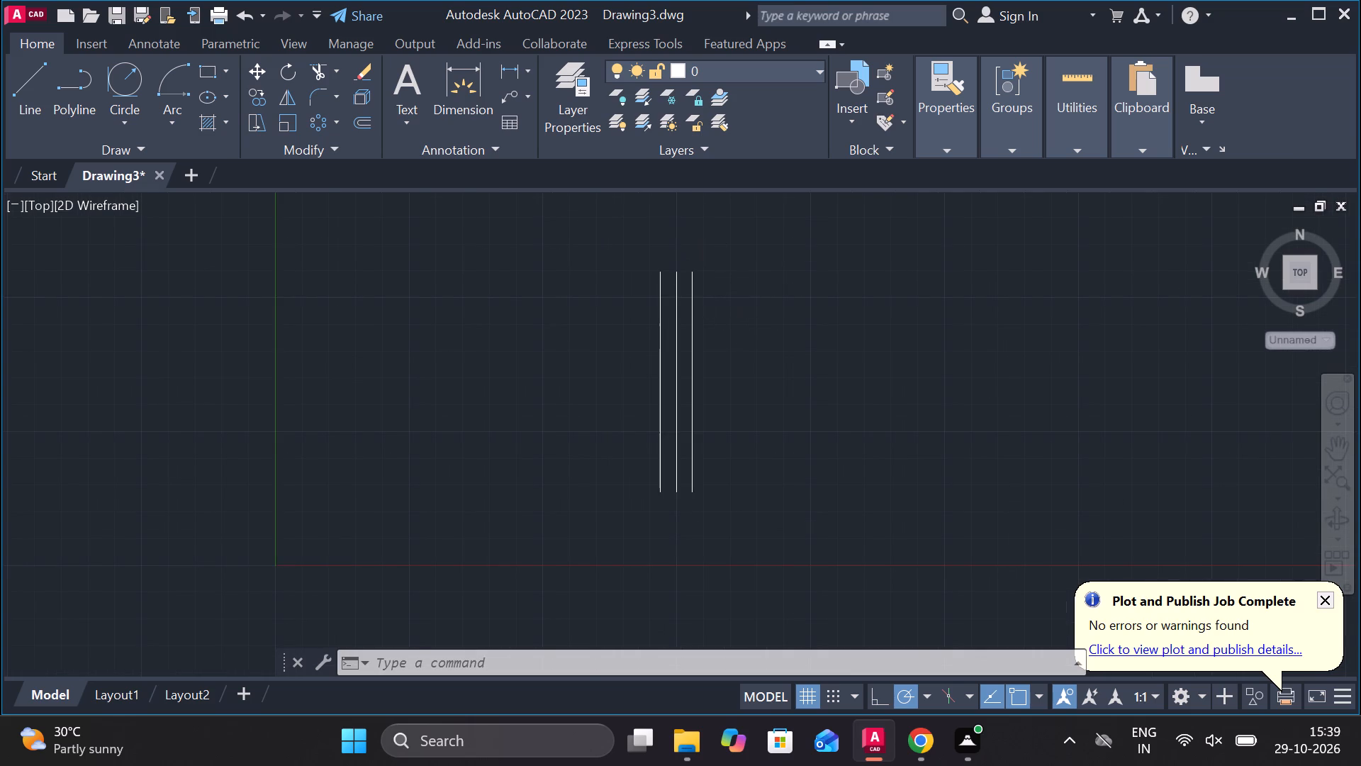
pyautogui.scroll(3, 683, 304)
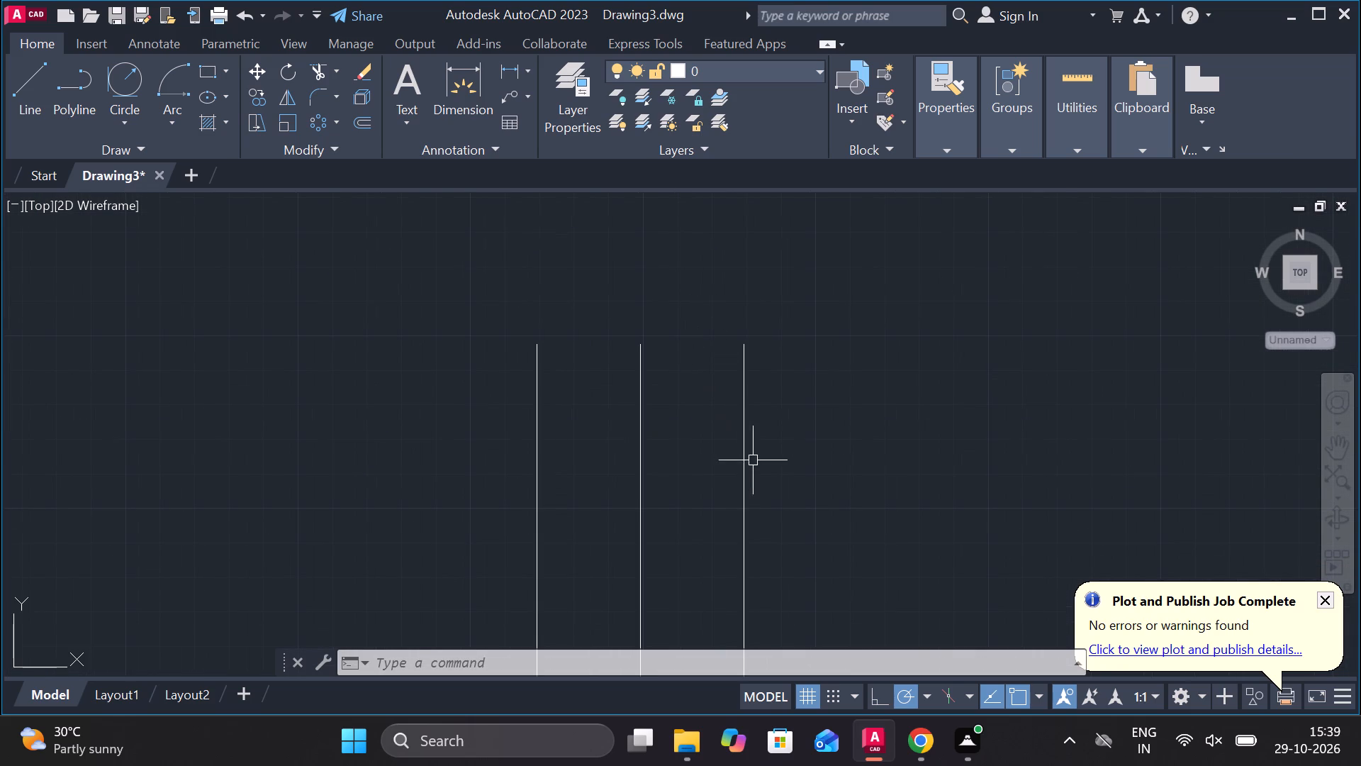
pyautogui.click(23, 101)
pyautogui.click(534, 350)
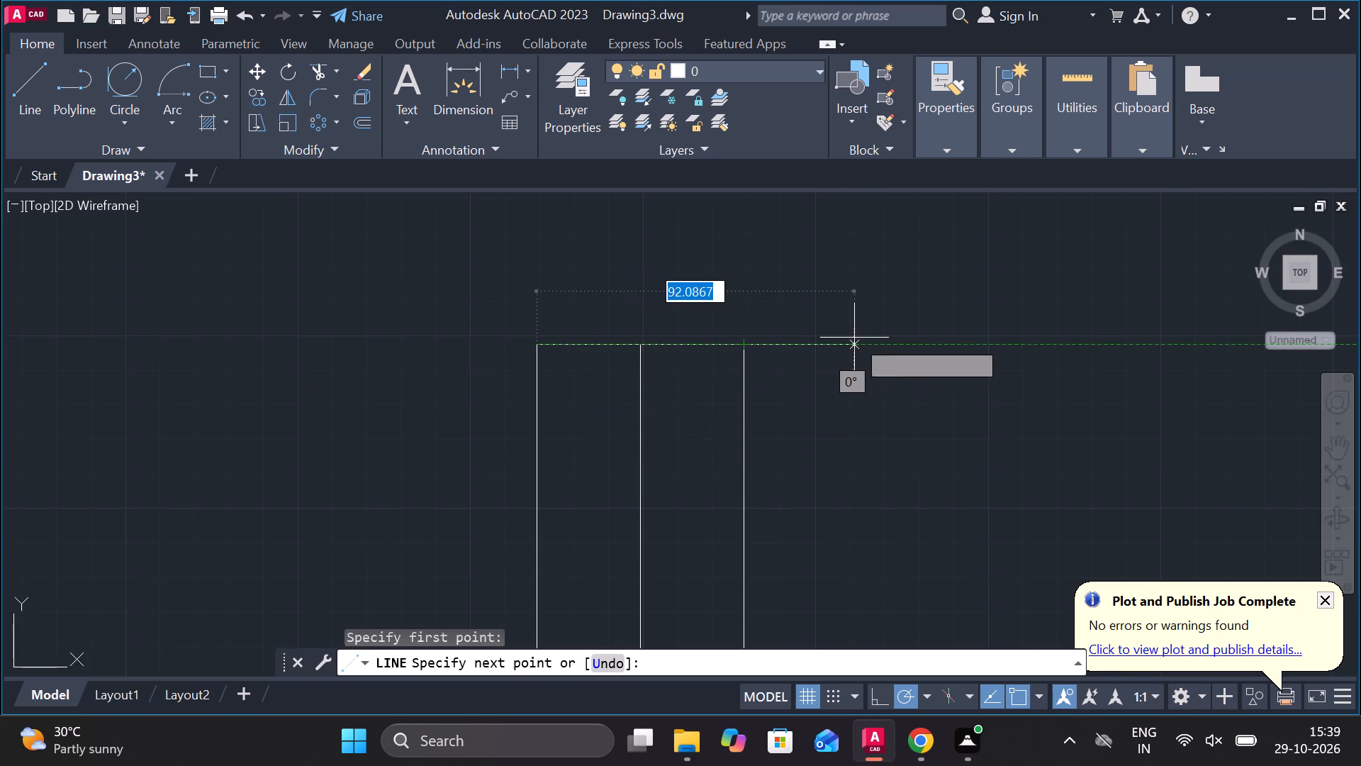
pyautogui.click(743, 342)
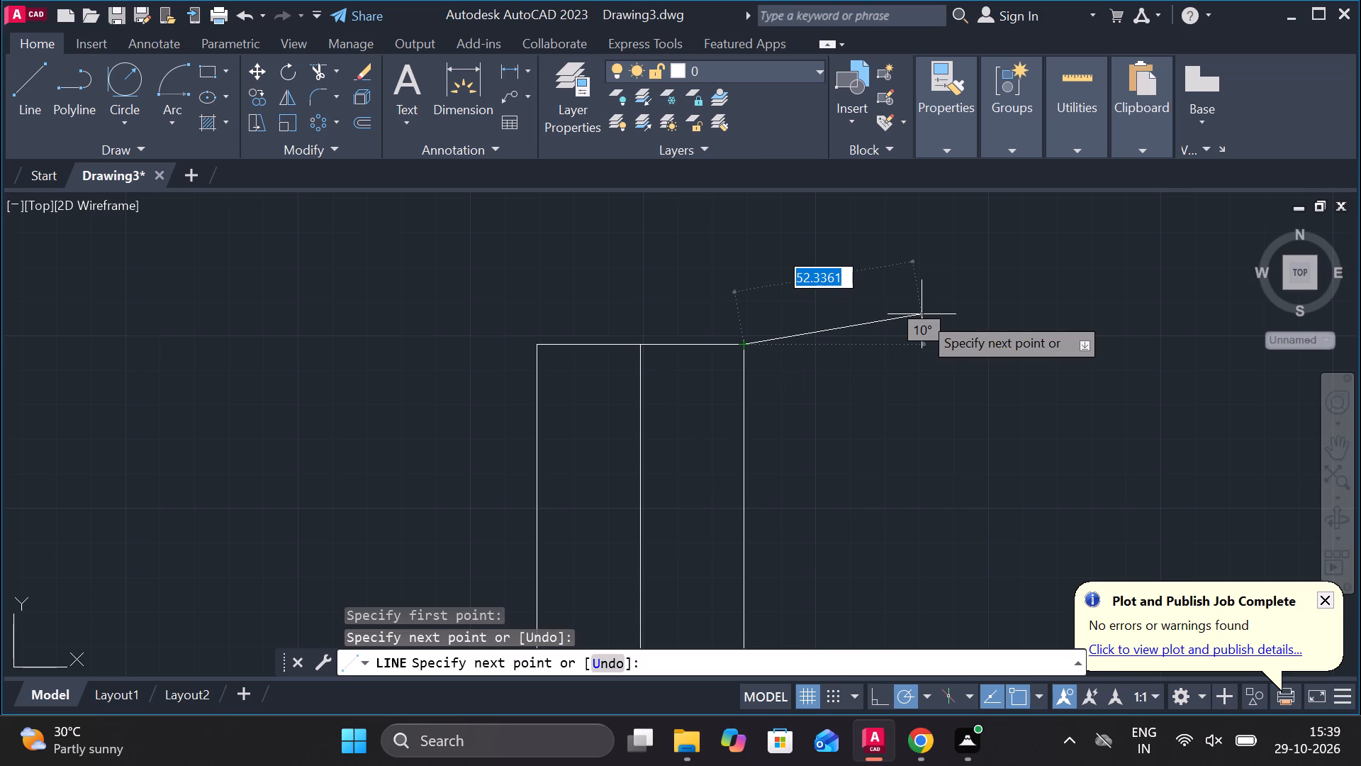
pyautogui.press('Escape')
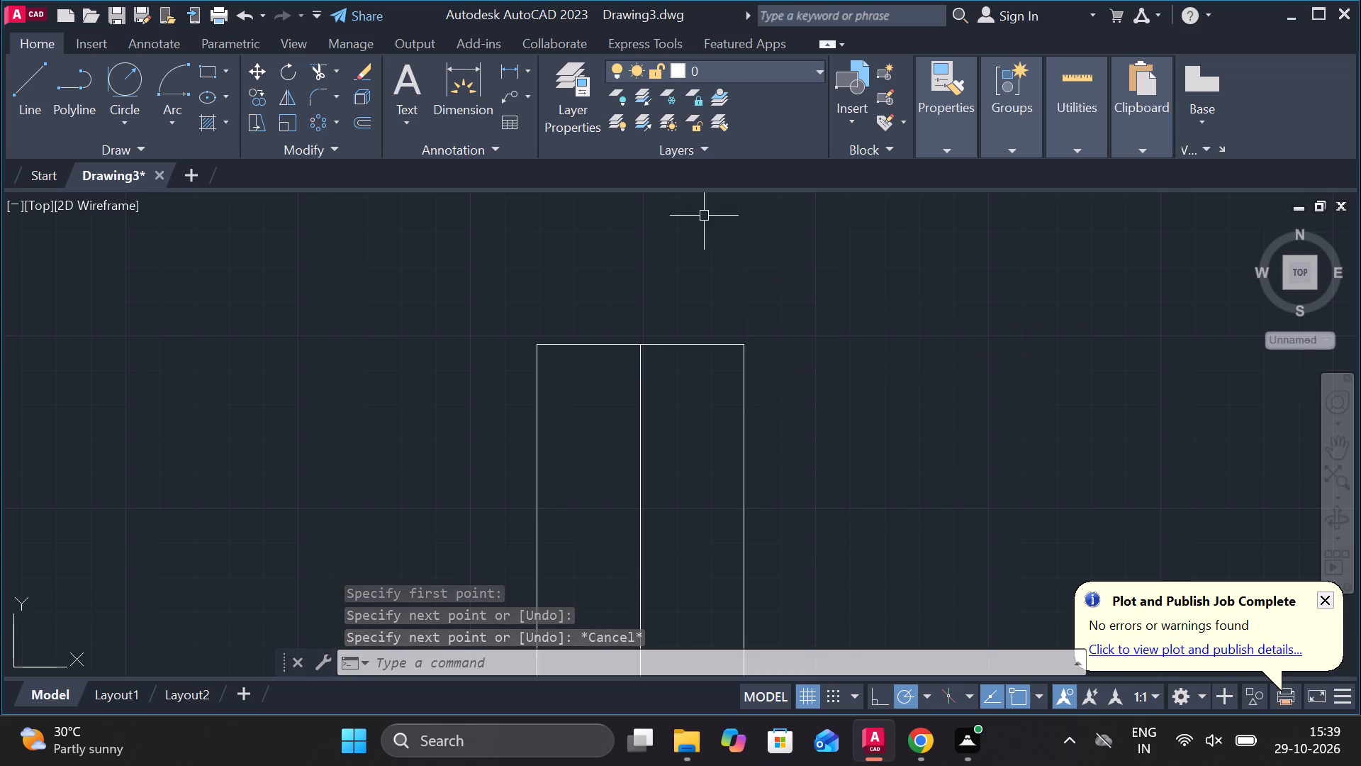
# Copy the top horizontal line from its midpoint 73 units straight down along the centre line.
pyautogui.click(702, 345)
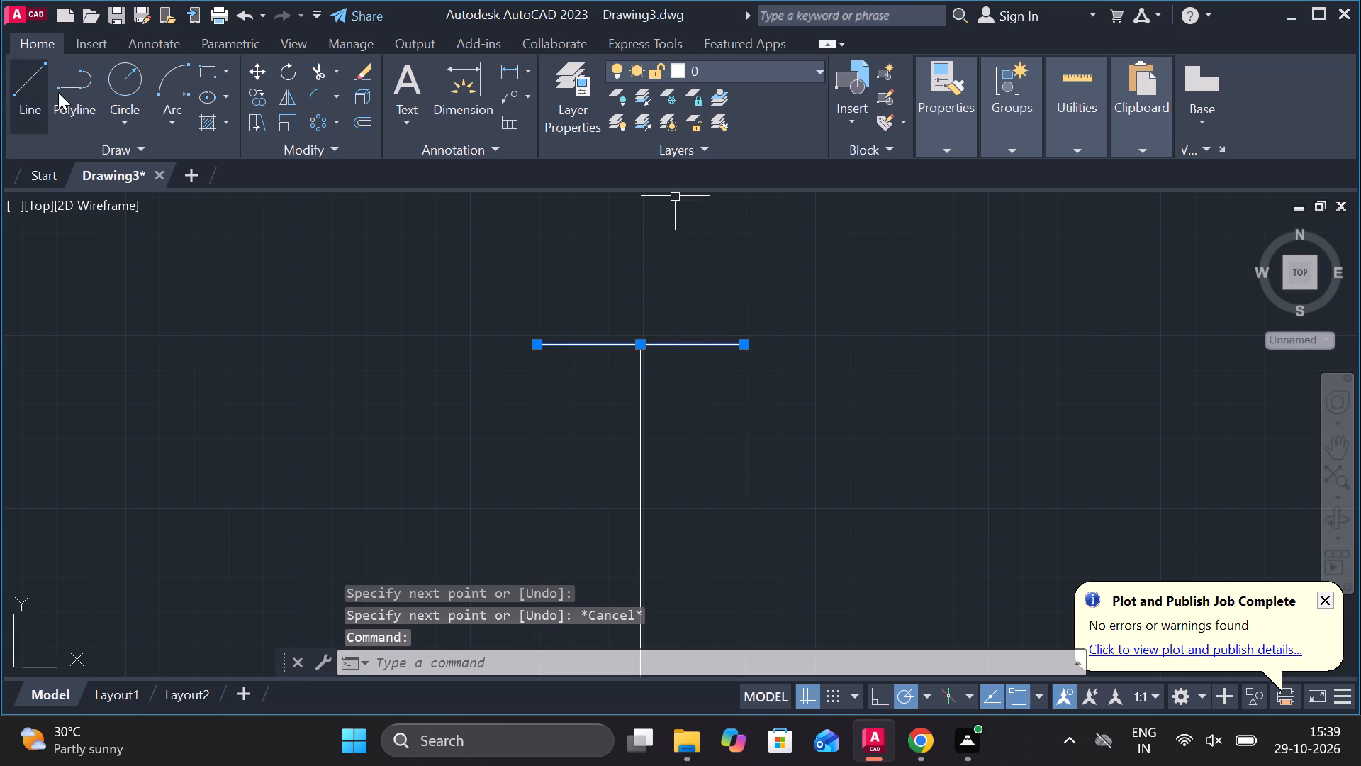
pyautogui.click(259, 104)
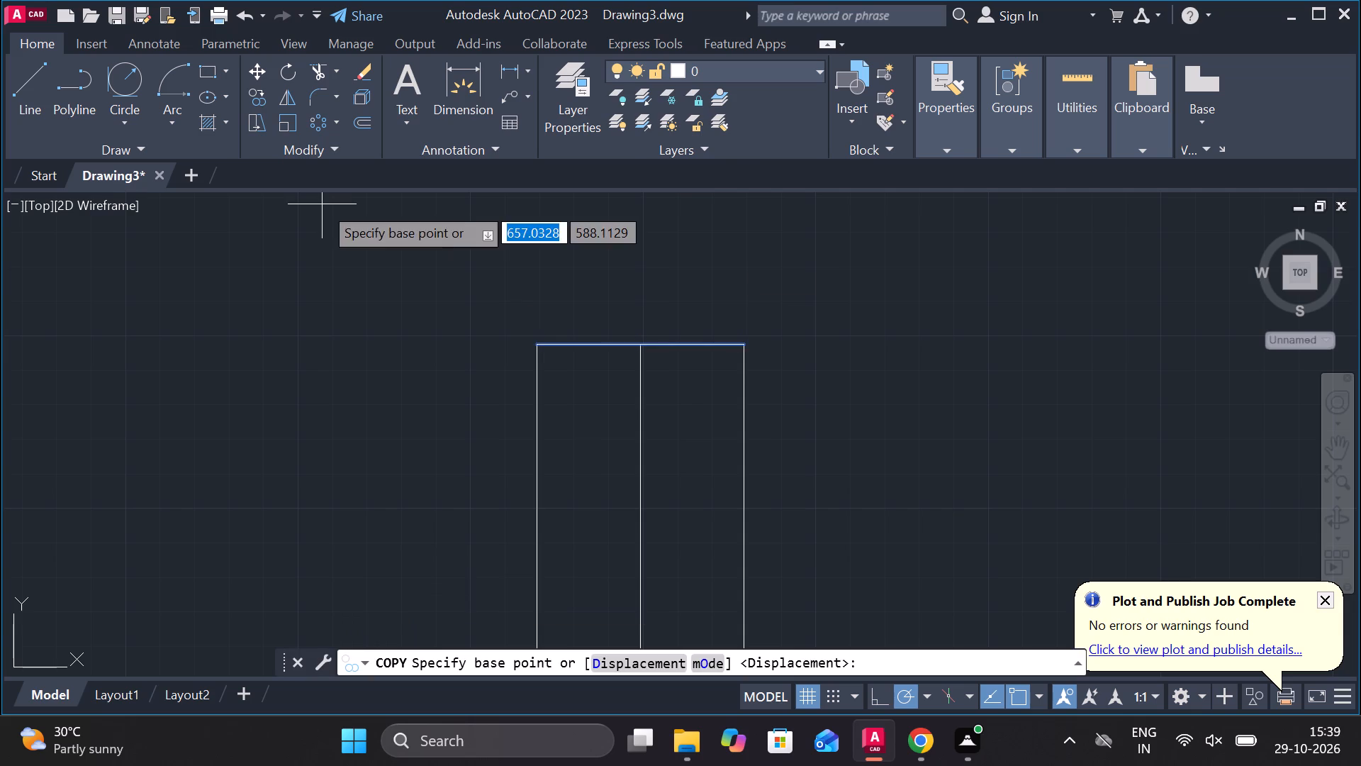
pyautogui.click(639, 345)
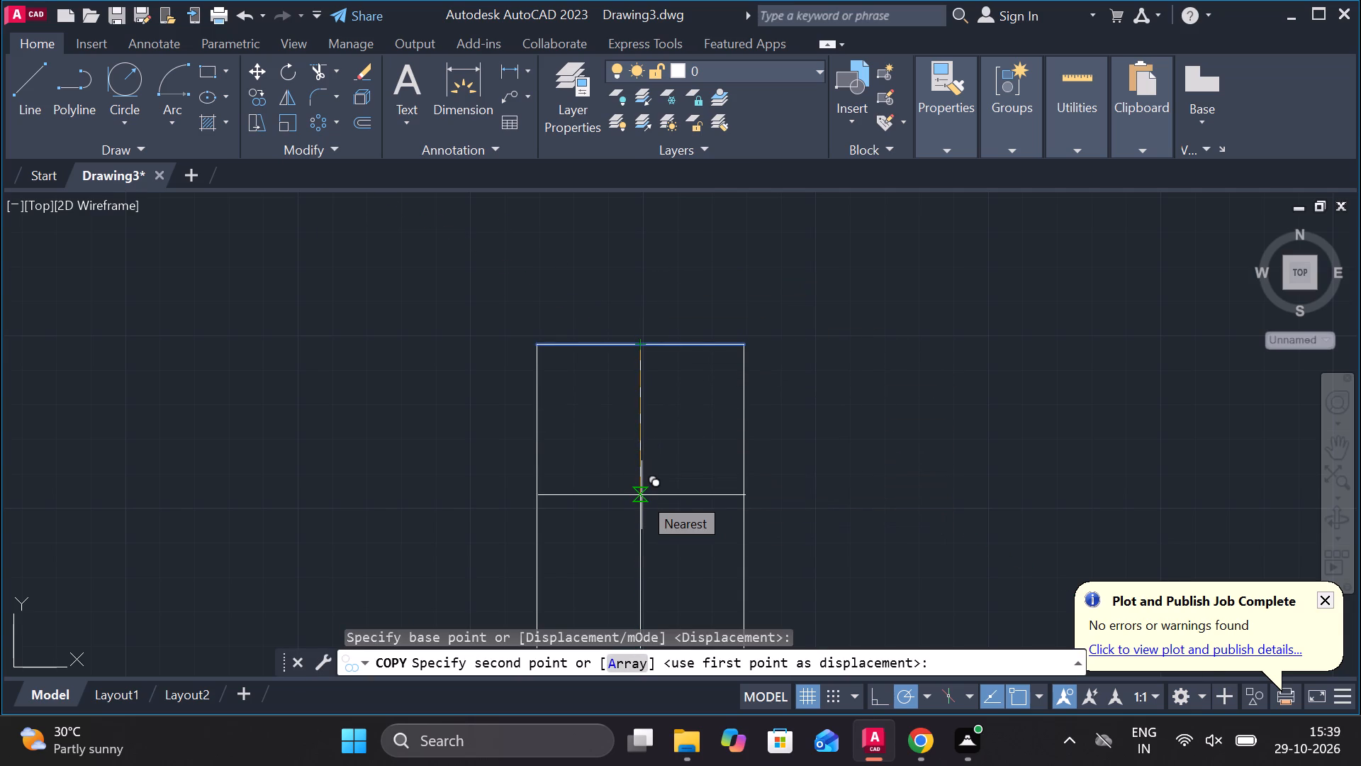
pyautogui.press('7')
pyautogui.press('3')
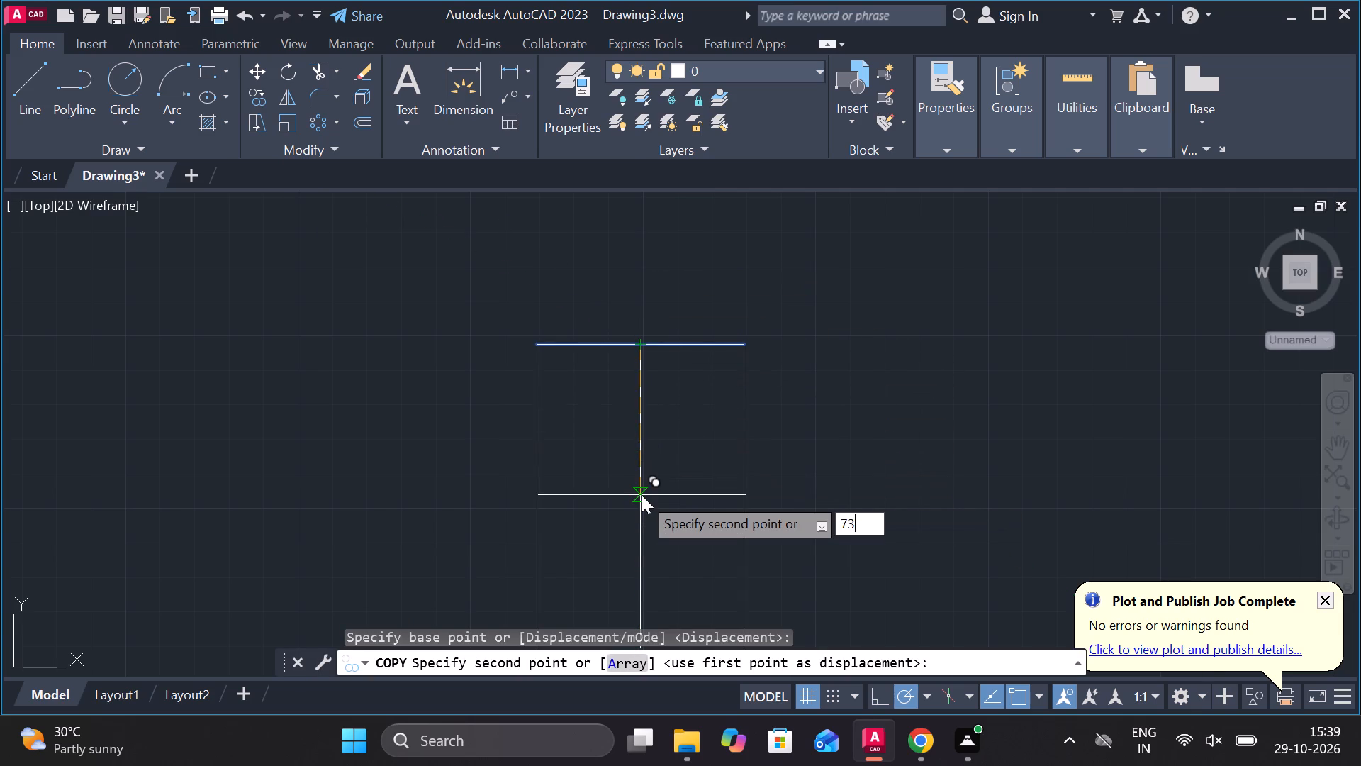
pyautogui.press('Return')
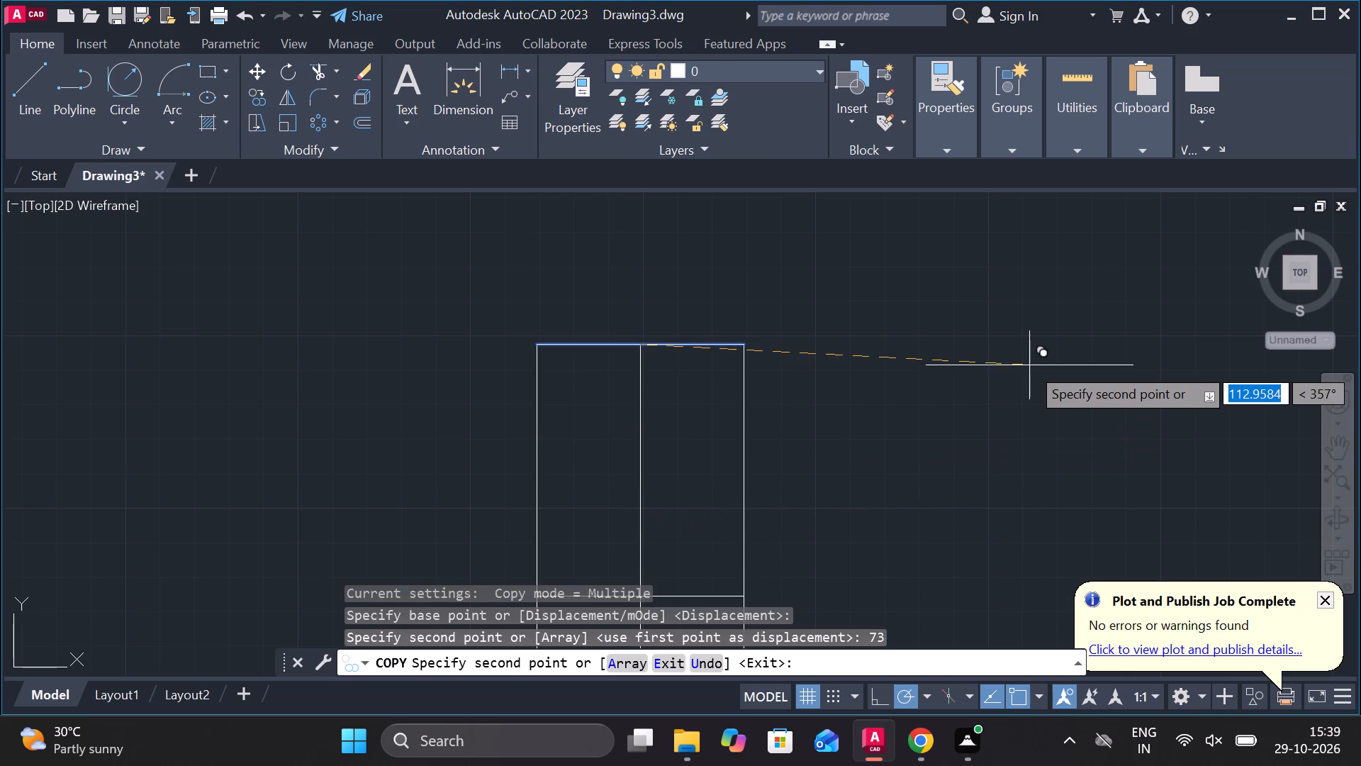
pyautogui.press('Escape')
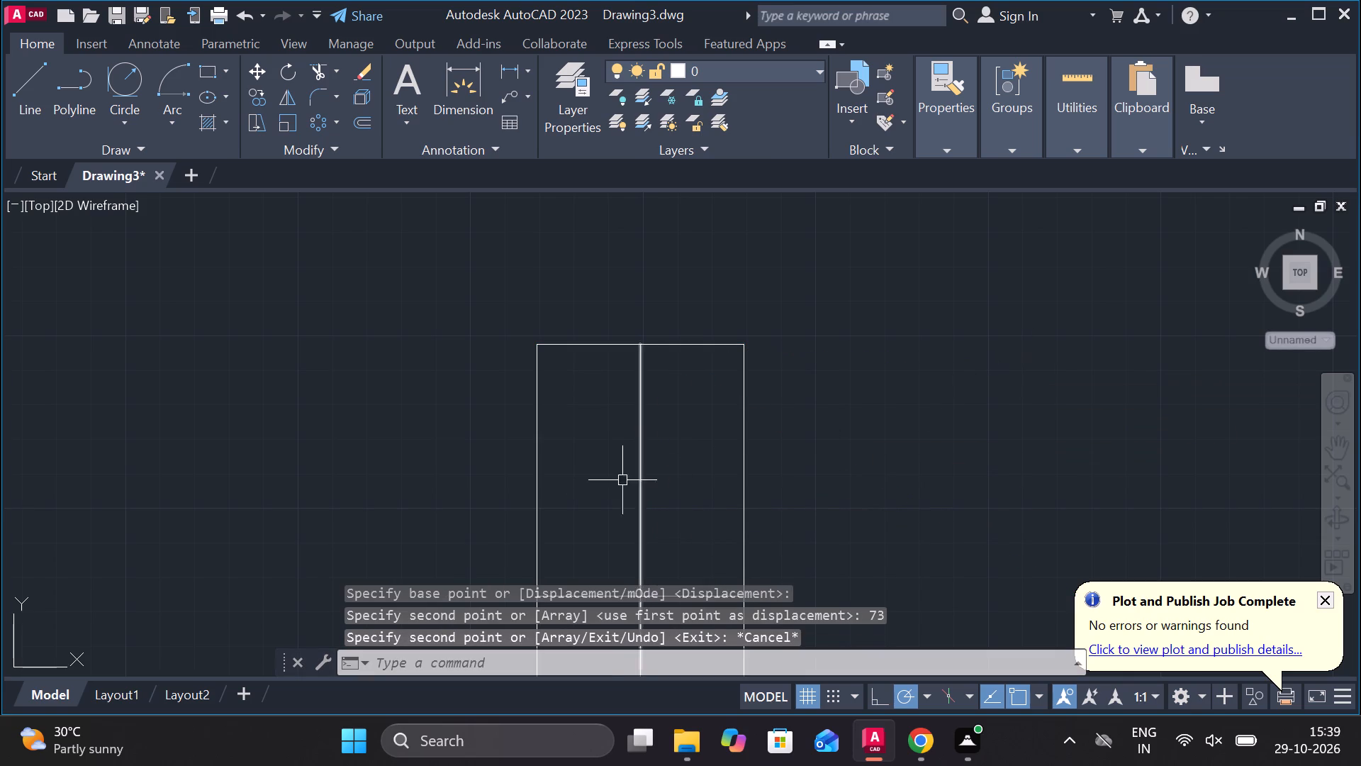
# Trim the parts of the two outer vertical lines that extend below the lower horizontal line.
pyautogui.scroll(-3, 652, 460)
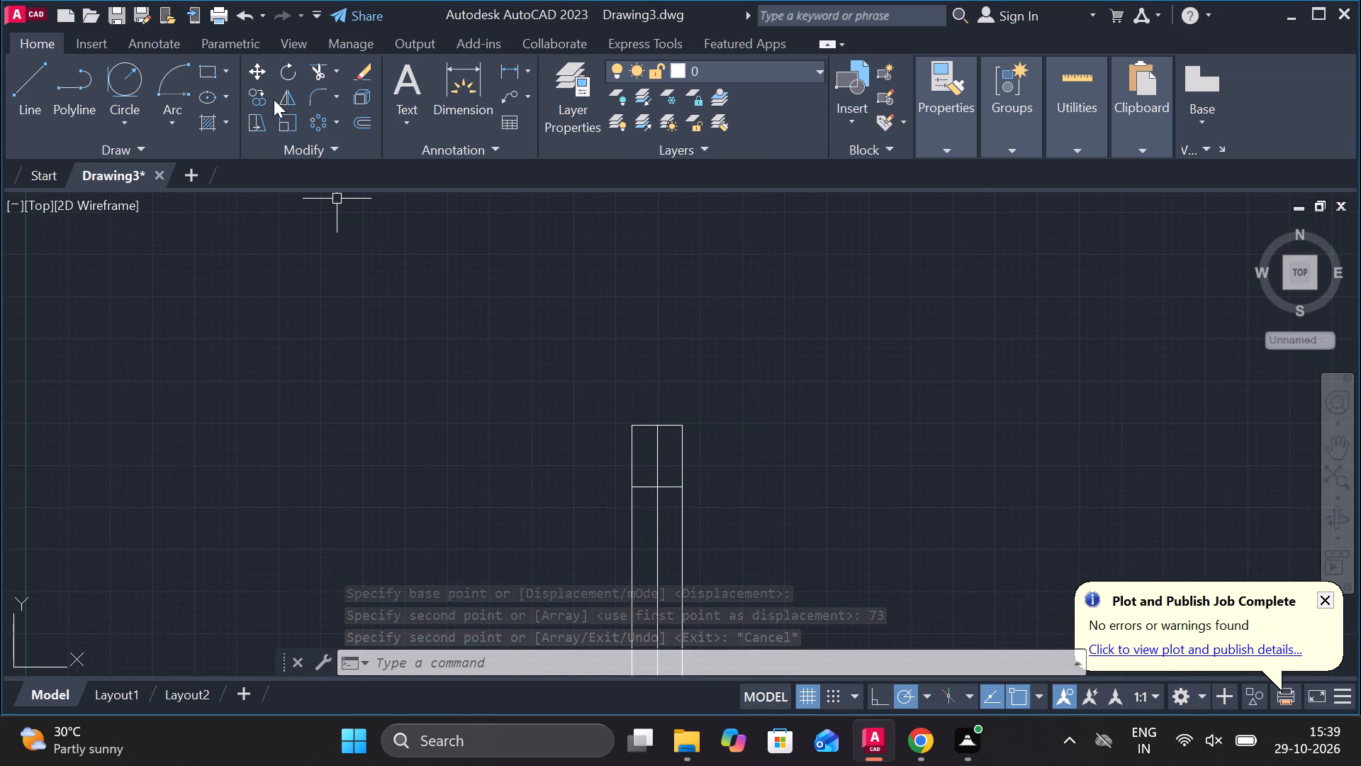
pyautogui.click(325, 75)
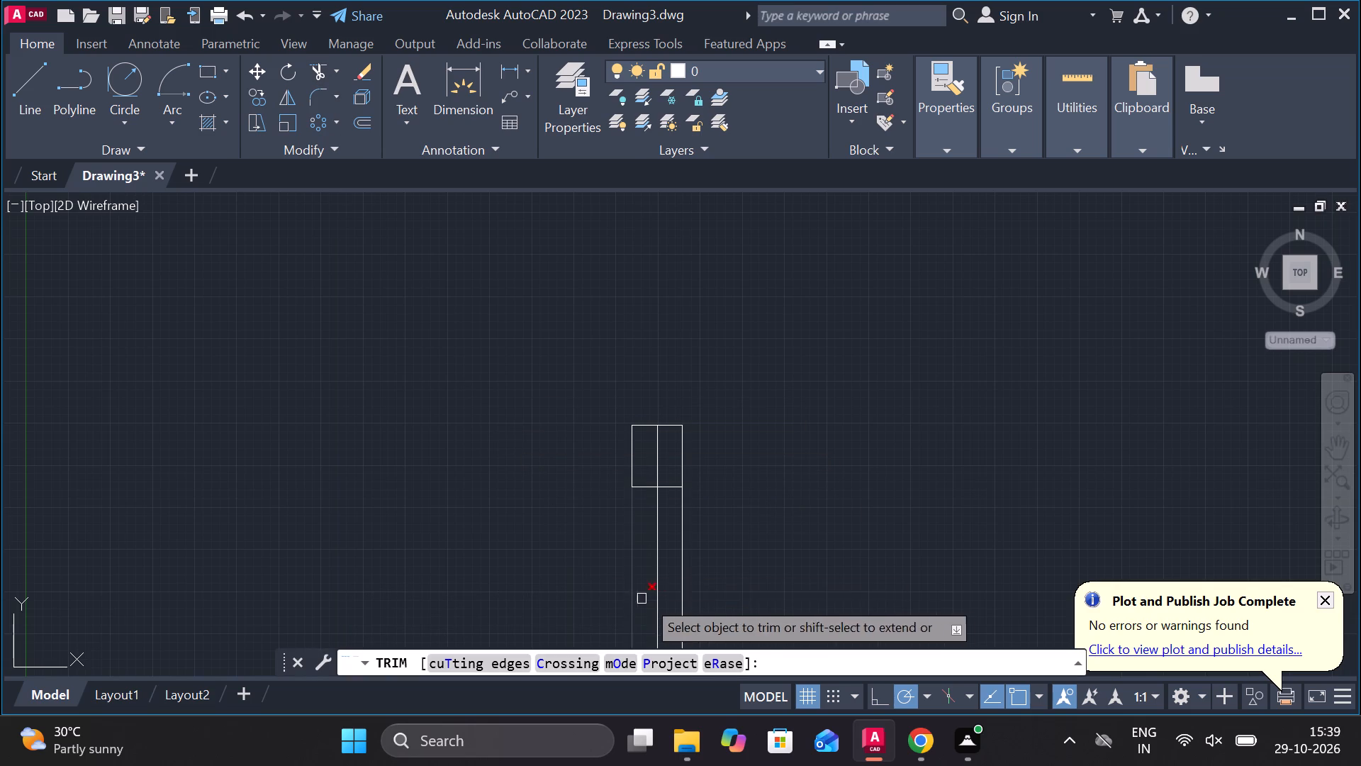
pyautogui.click(636, 574)
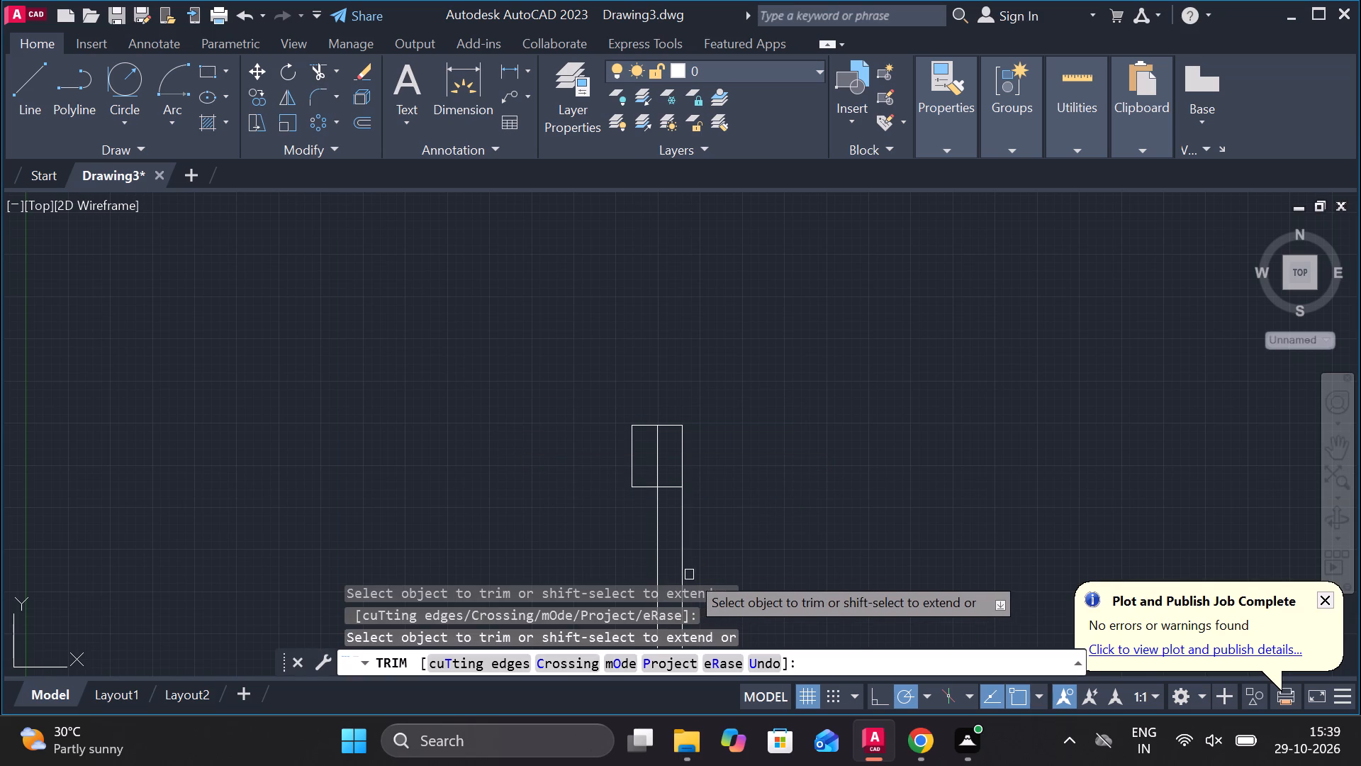
pyautogui.click(685, 555)
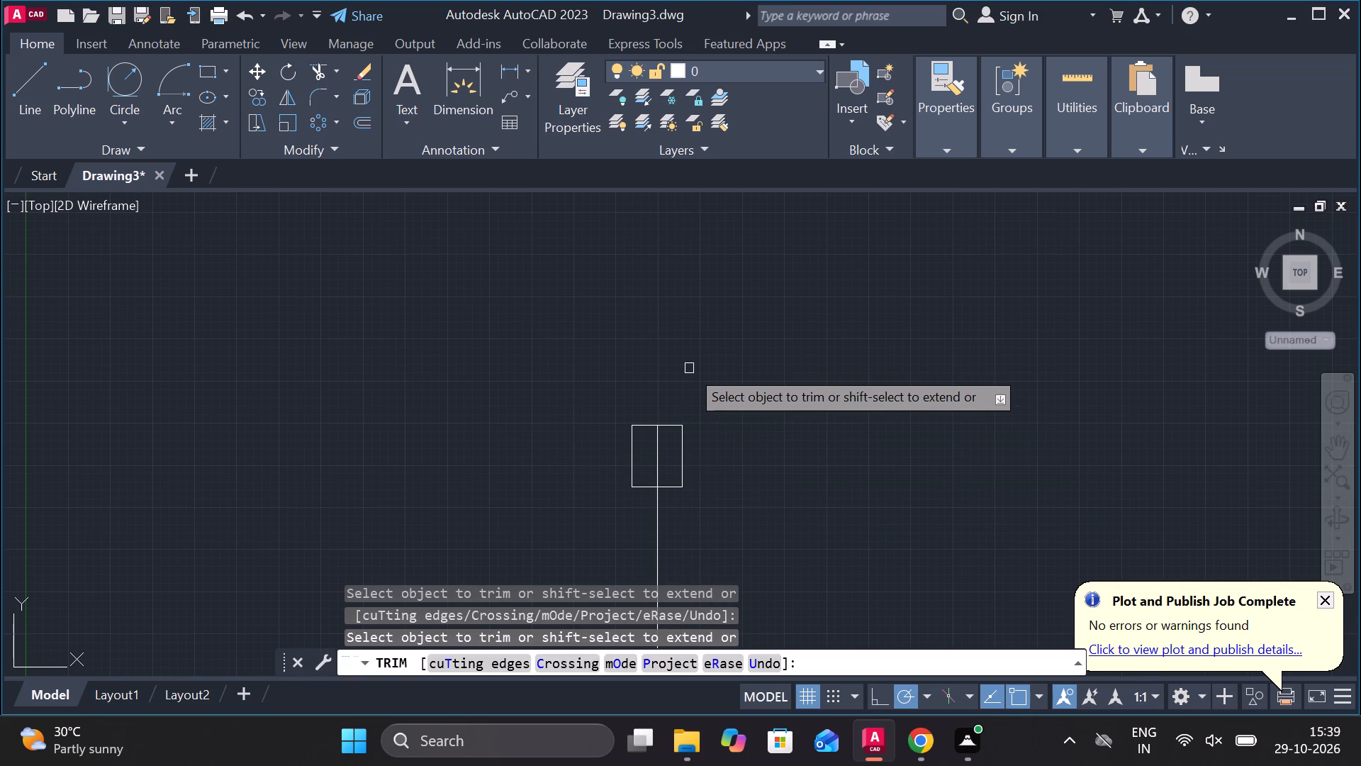
pyautogui.press('Escape')
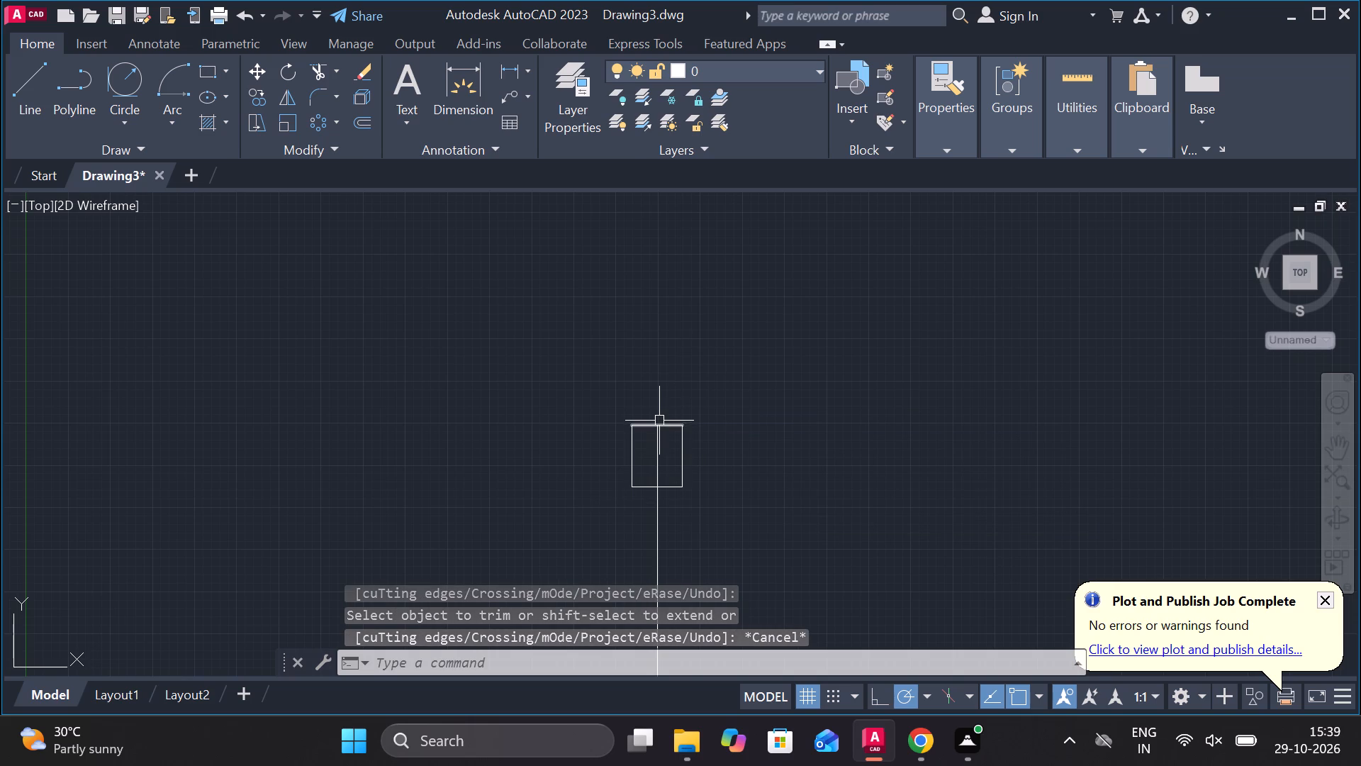
# Stretch the upper endpoint of the vertical centre line about 80 units straight up, beyond the rectangle's top edge.
pyautogui.scroll(2, 659, 421)
pyautogui.click(644, 456)
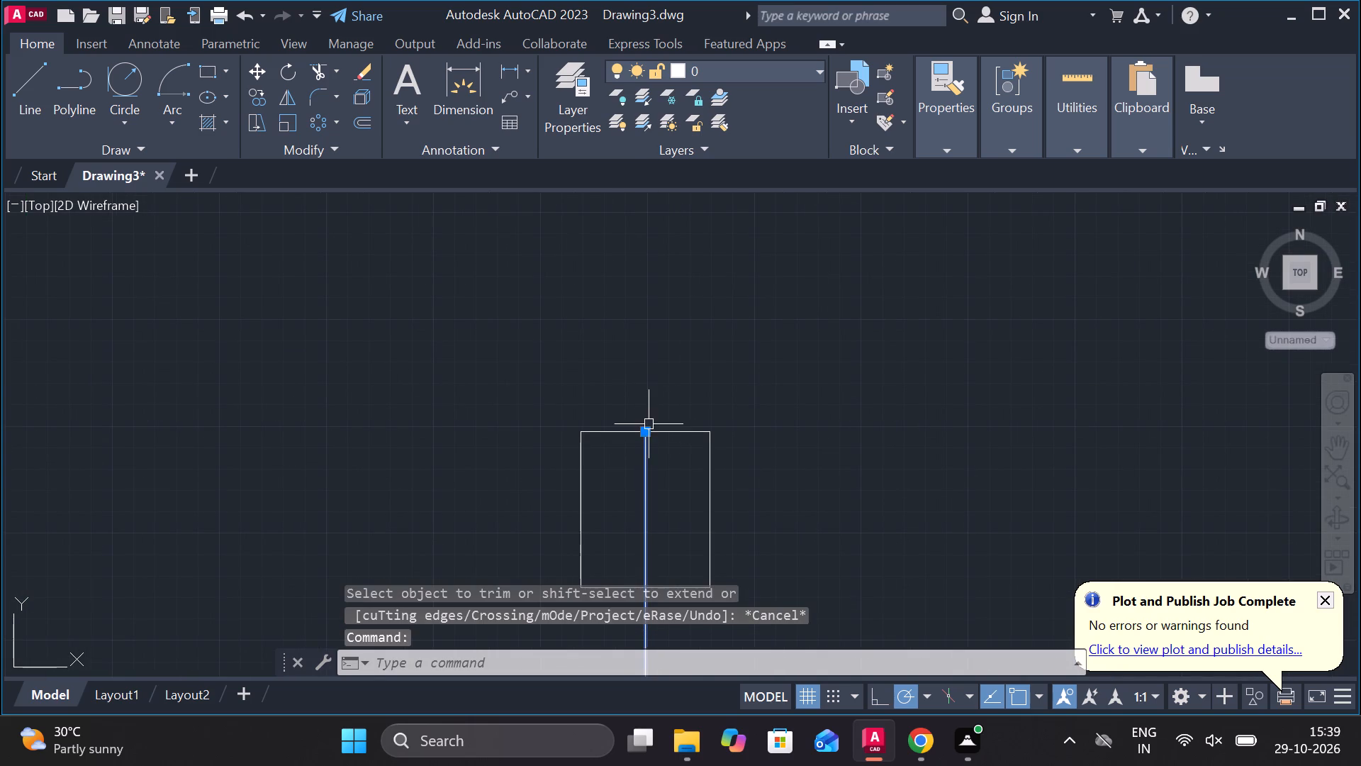
pyautogui.click(646, 433)
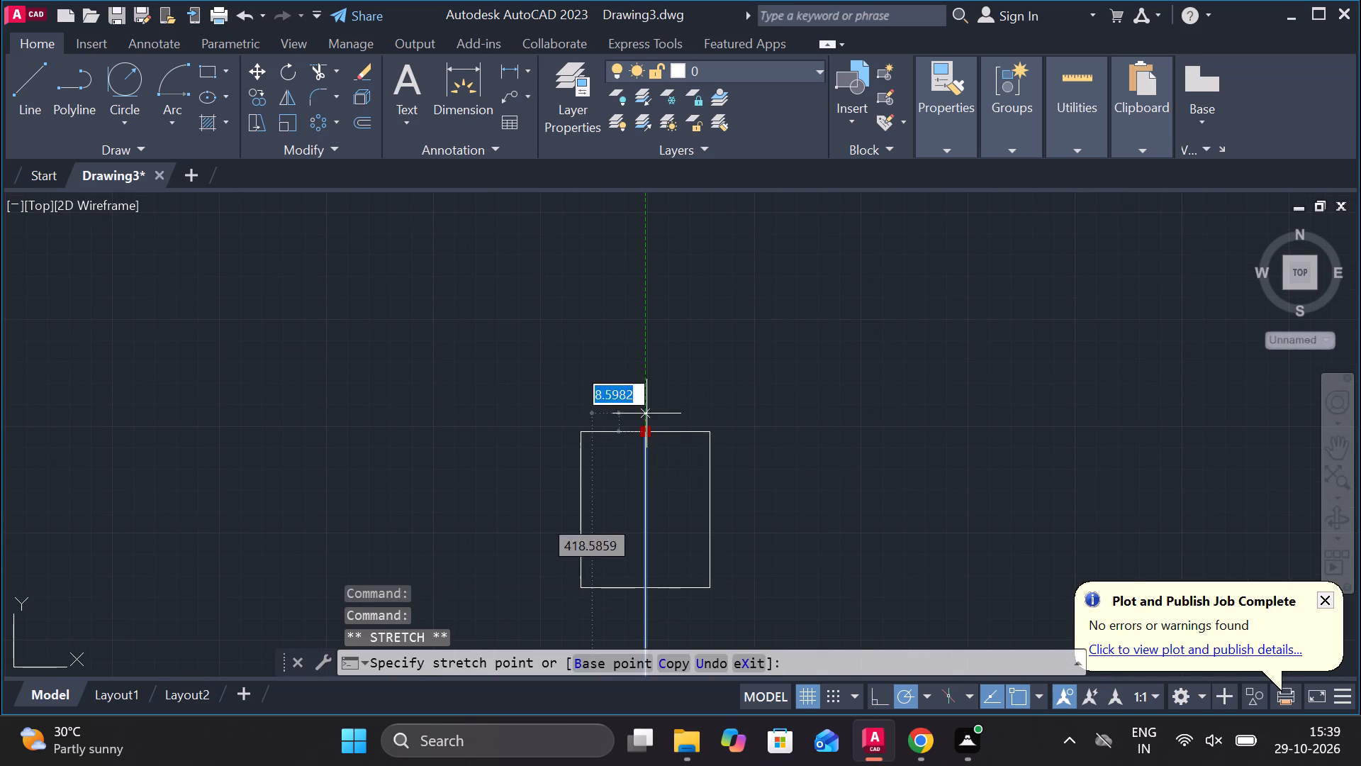
pyautogui.click(646, 256)
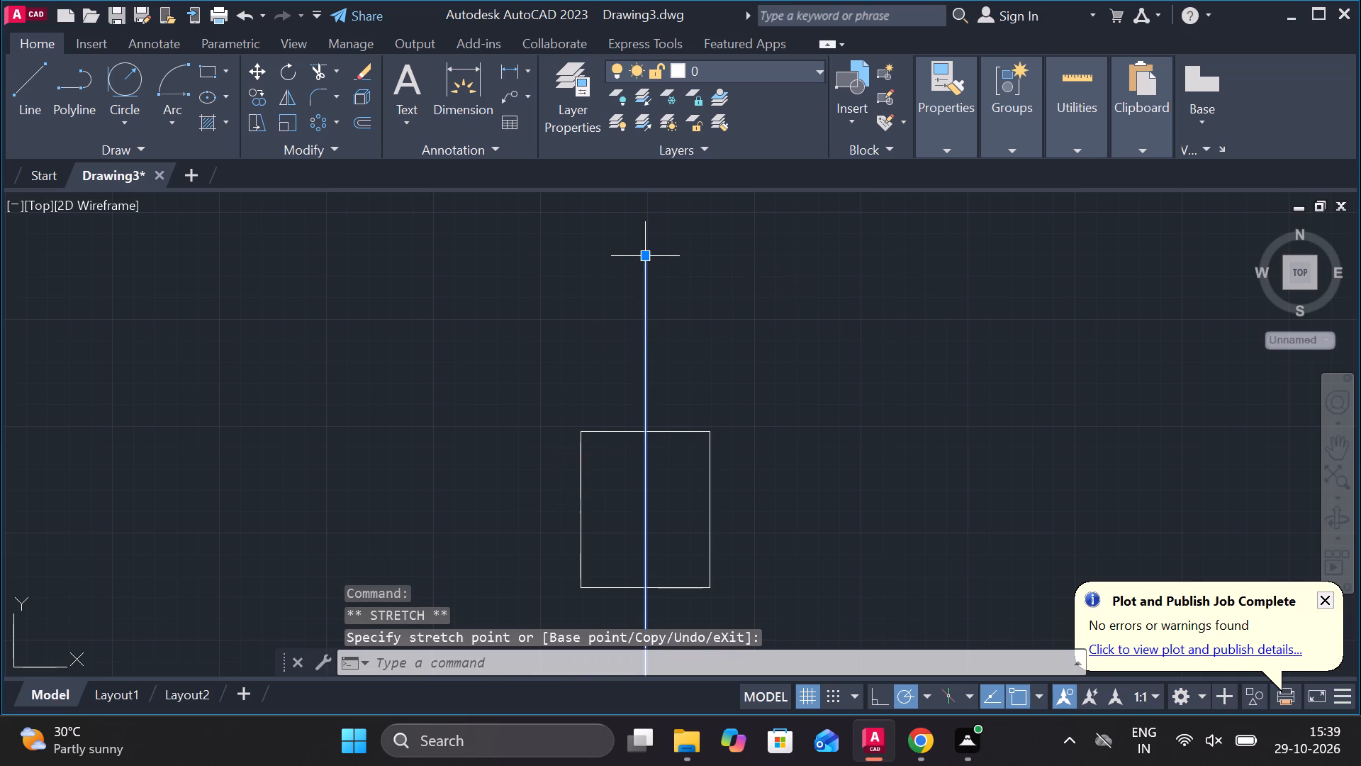
pyautogui.press('Escape')
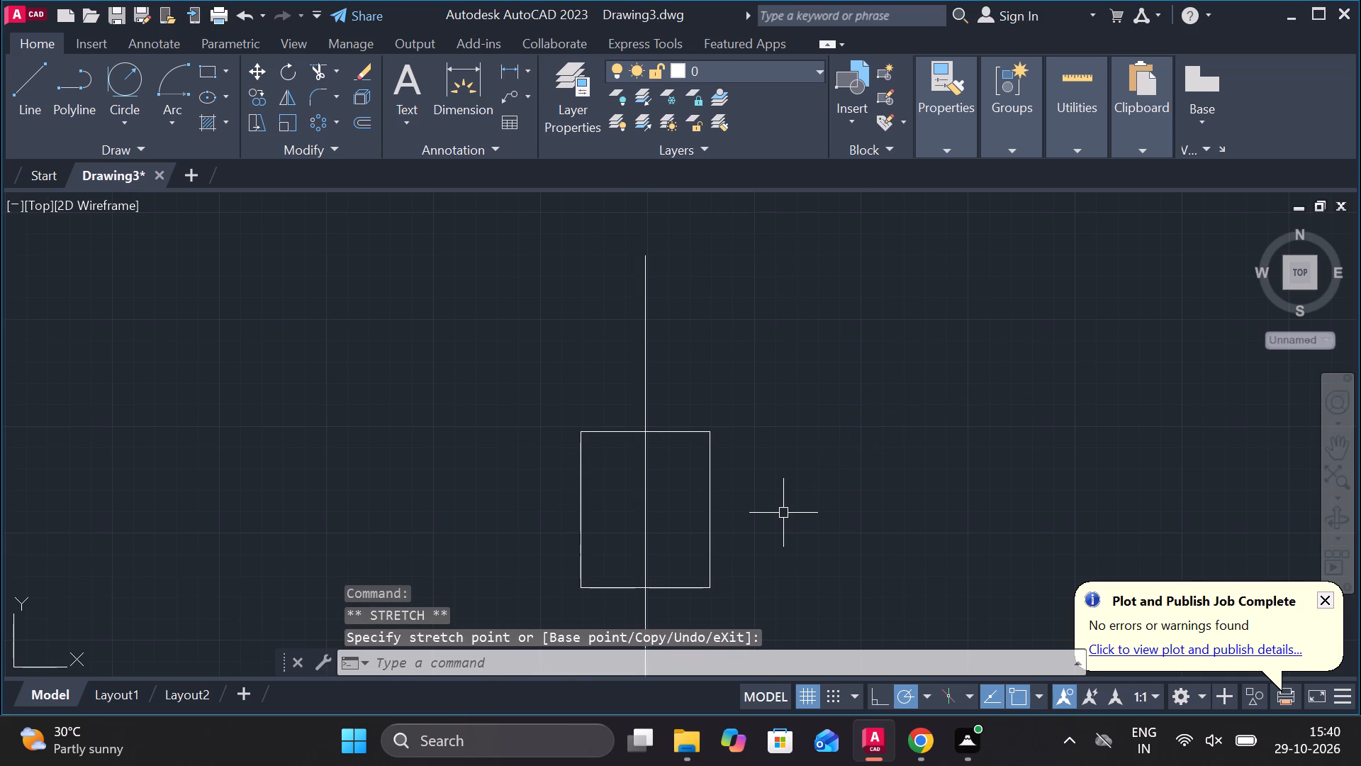
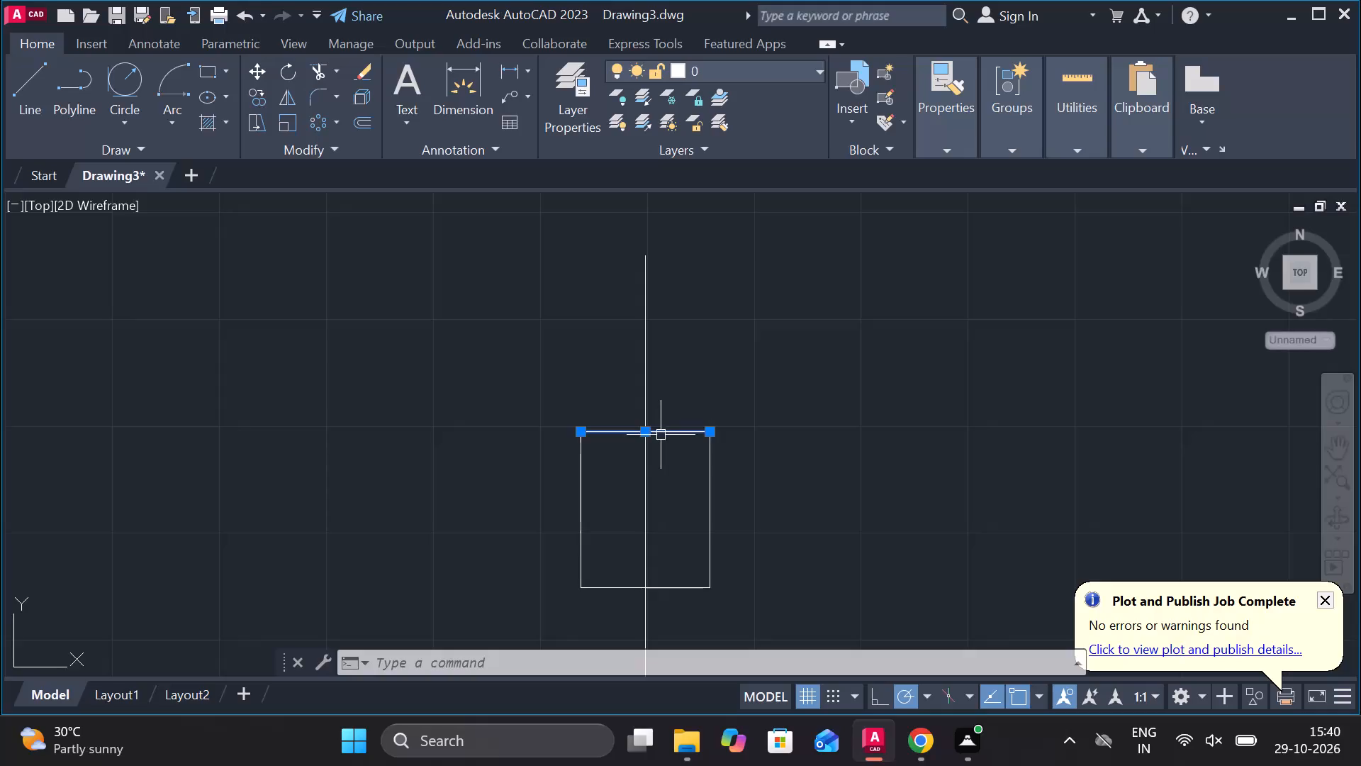
# Copy the rectangle's top horizontal line from its midpoint 5 units straight up along the centre line.
pyautogui.click(254, 95)
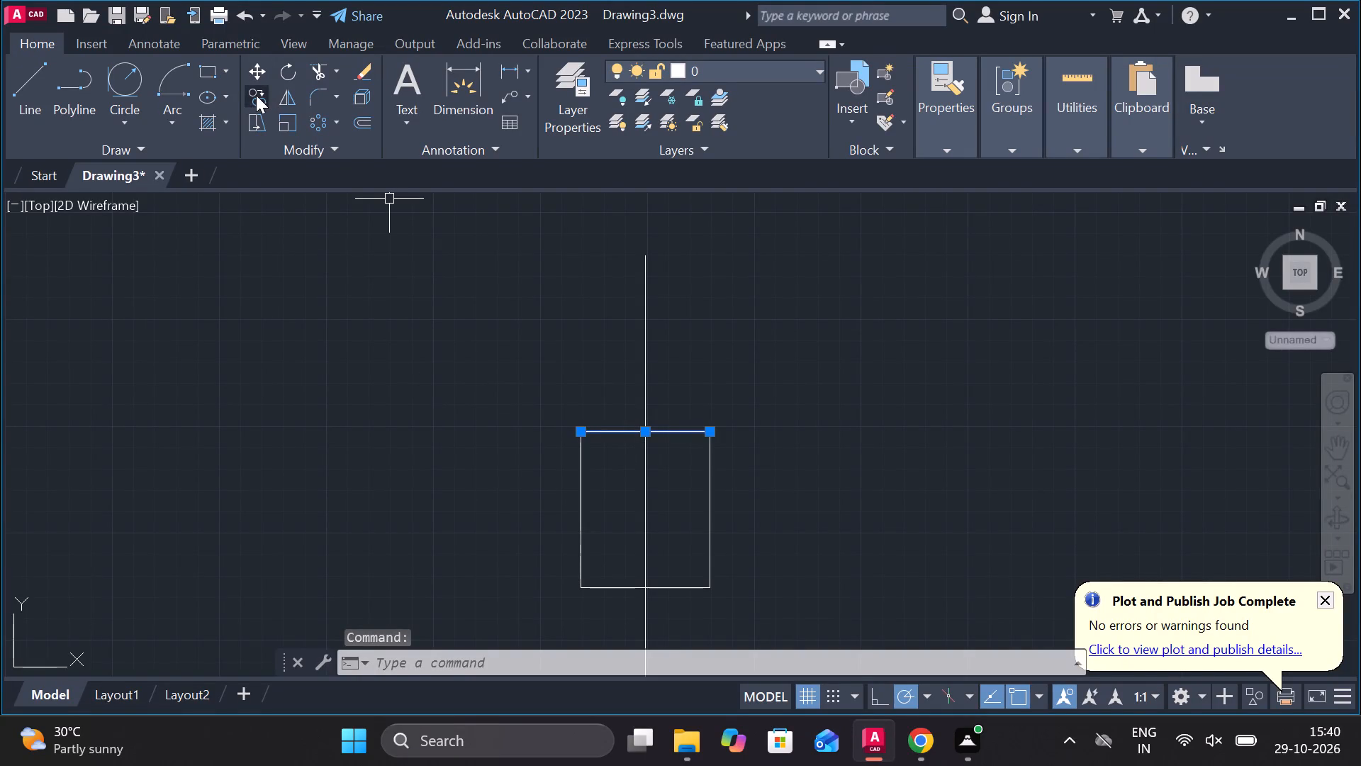
pyautogui.click(642, 431)
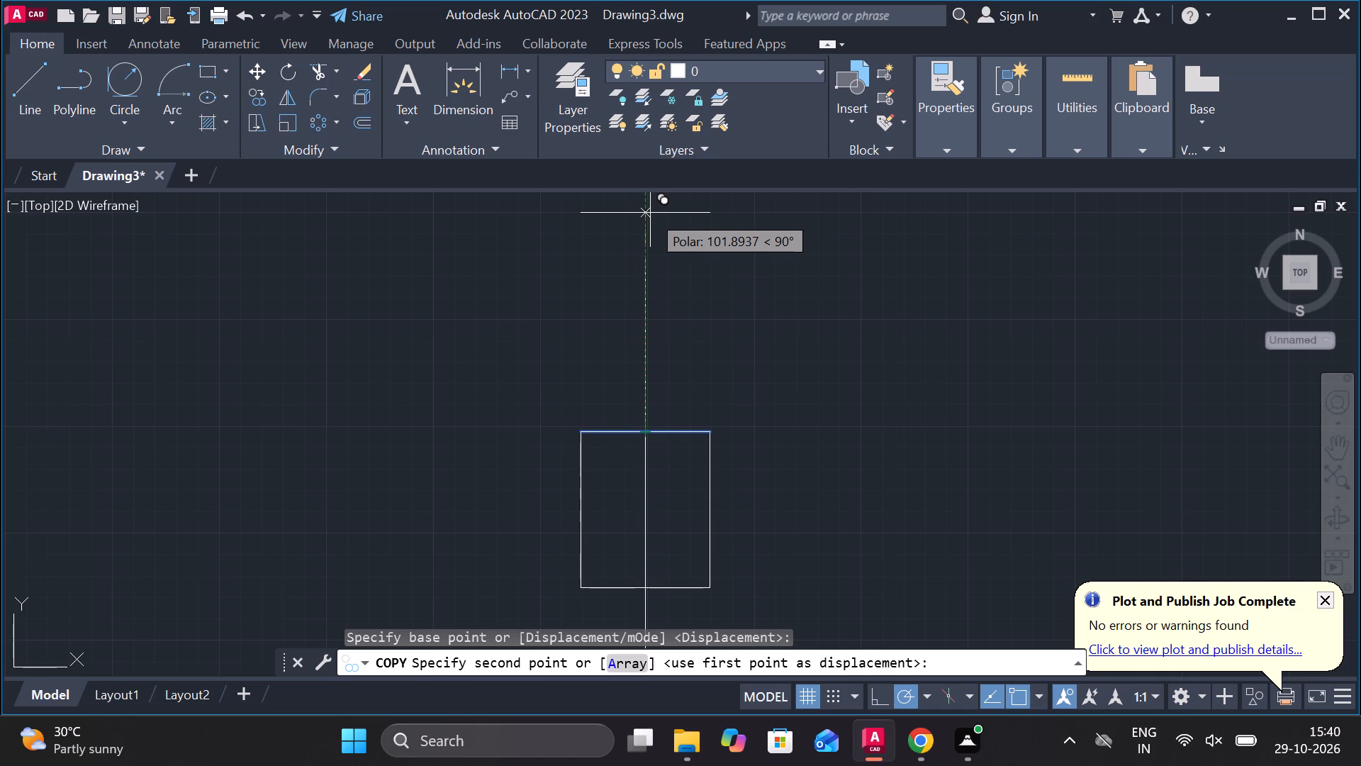
pyautogui.press('5')
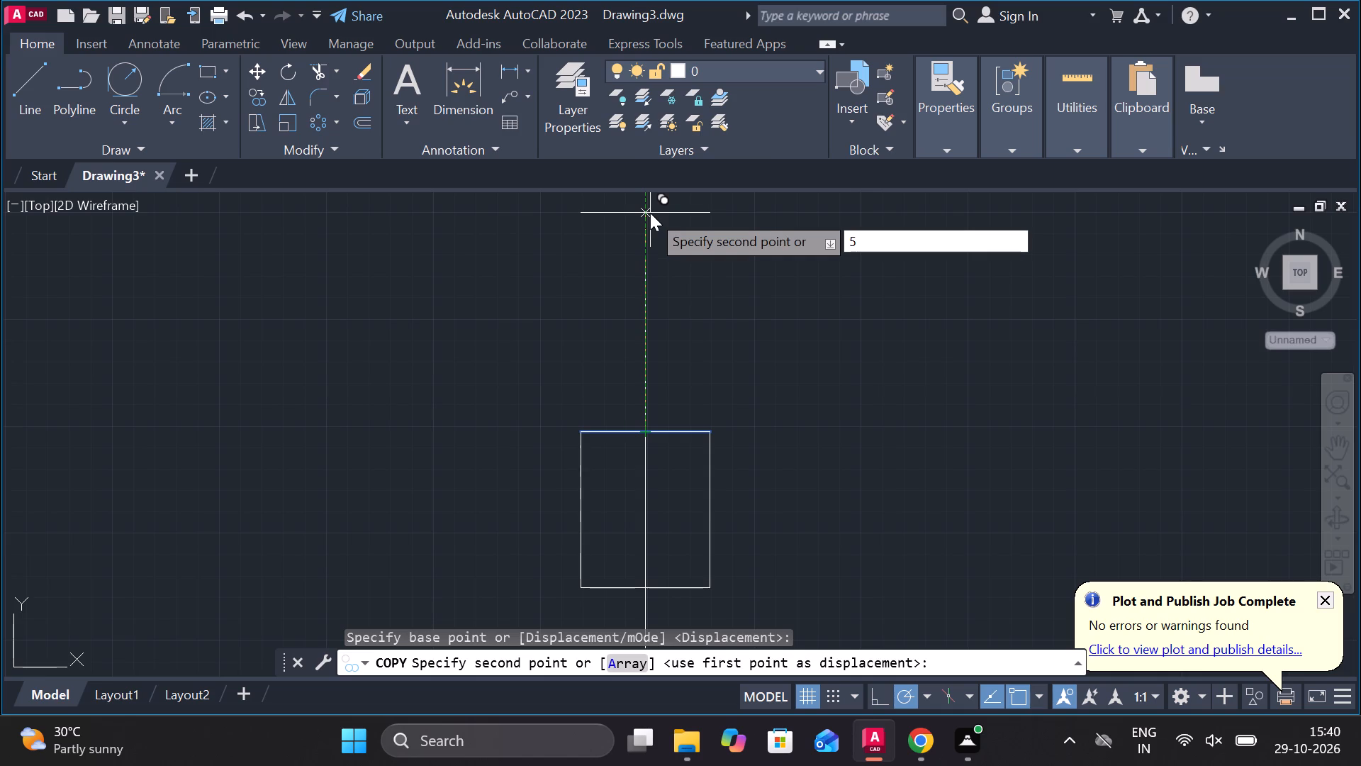
pyautogui.press('Return')
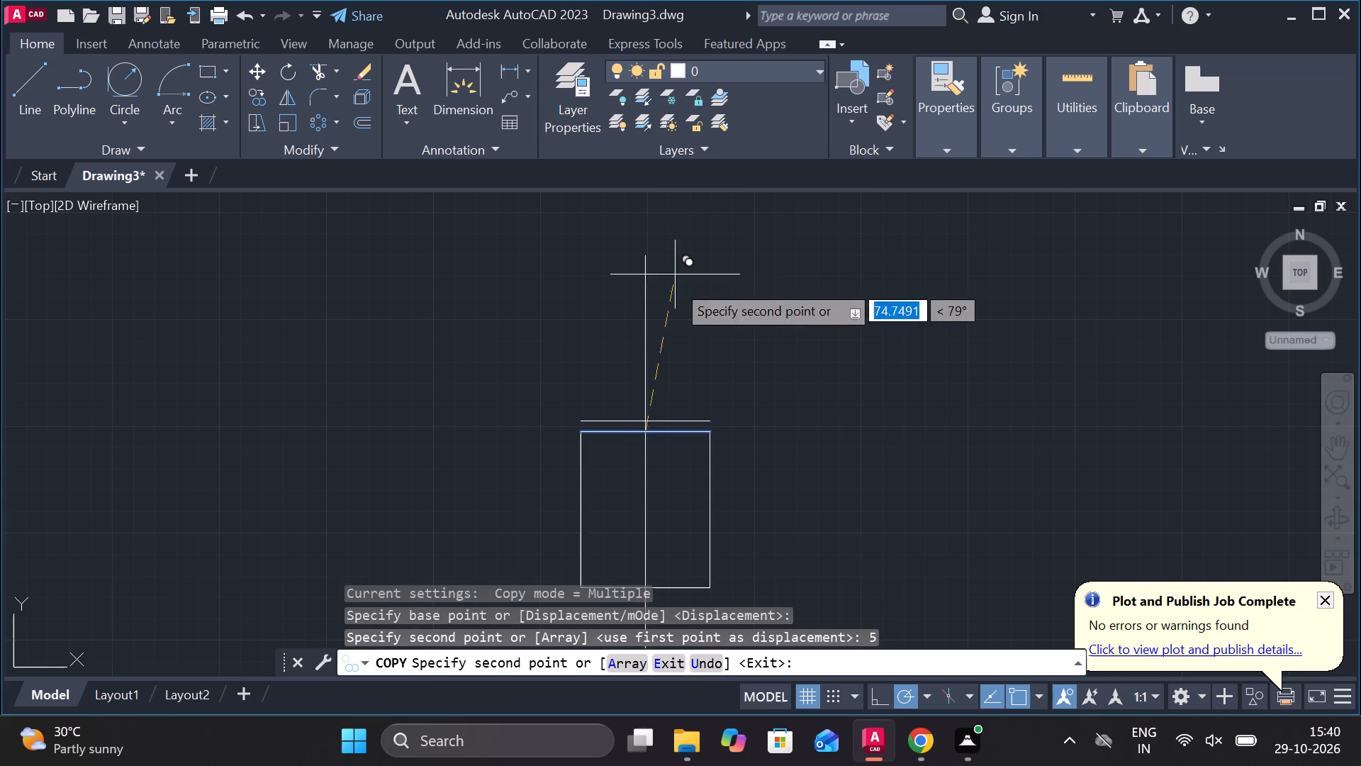
pyautogui.press('Escape')
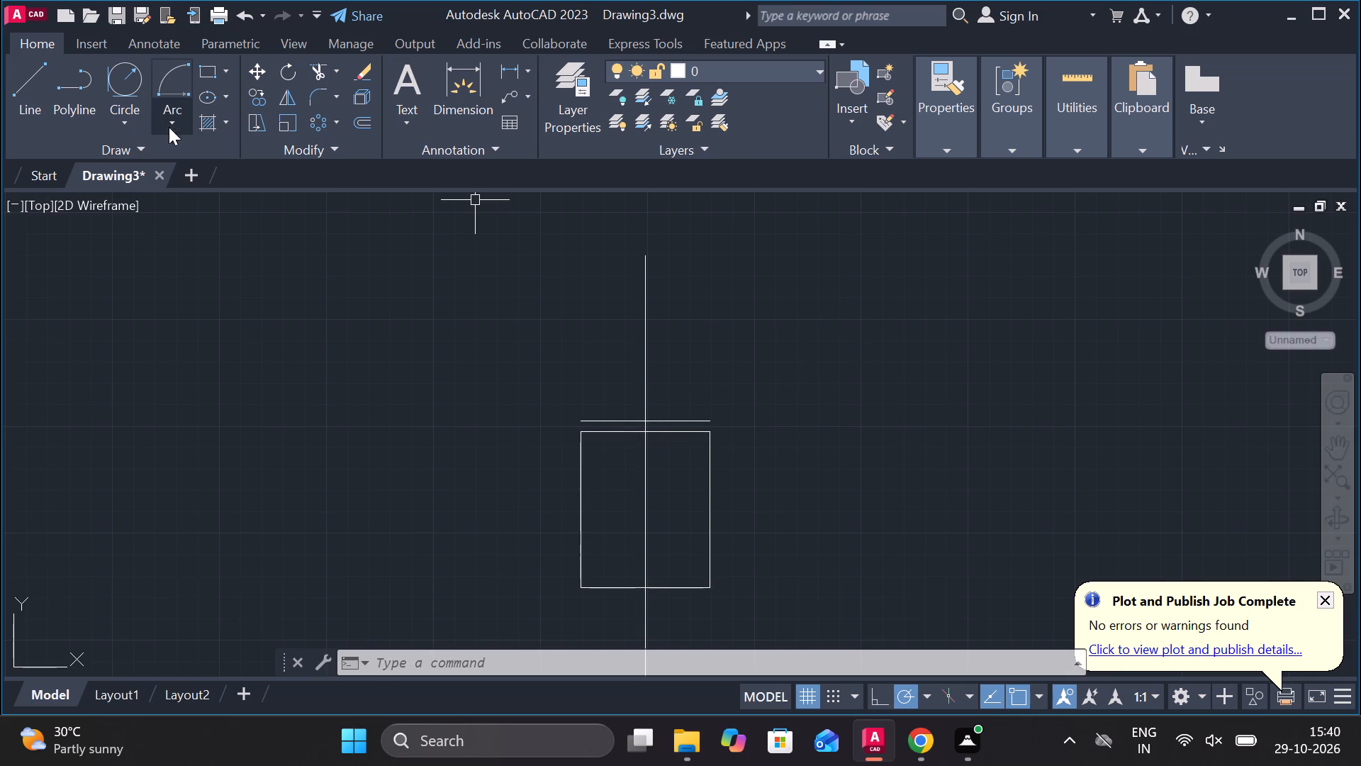
pyautogui.click(319, 100)
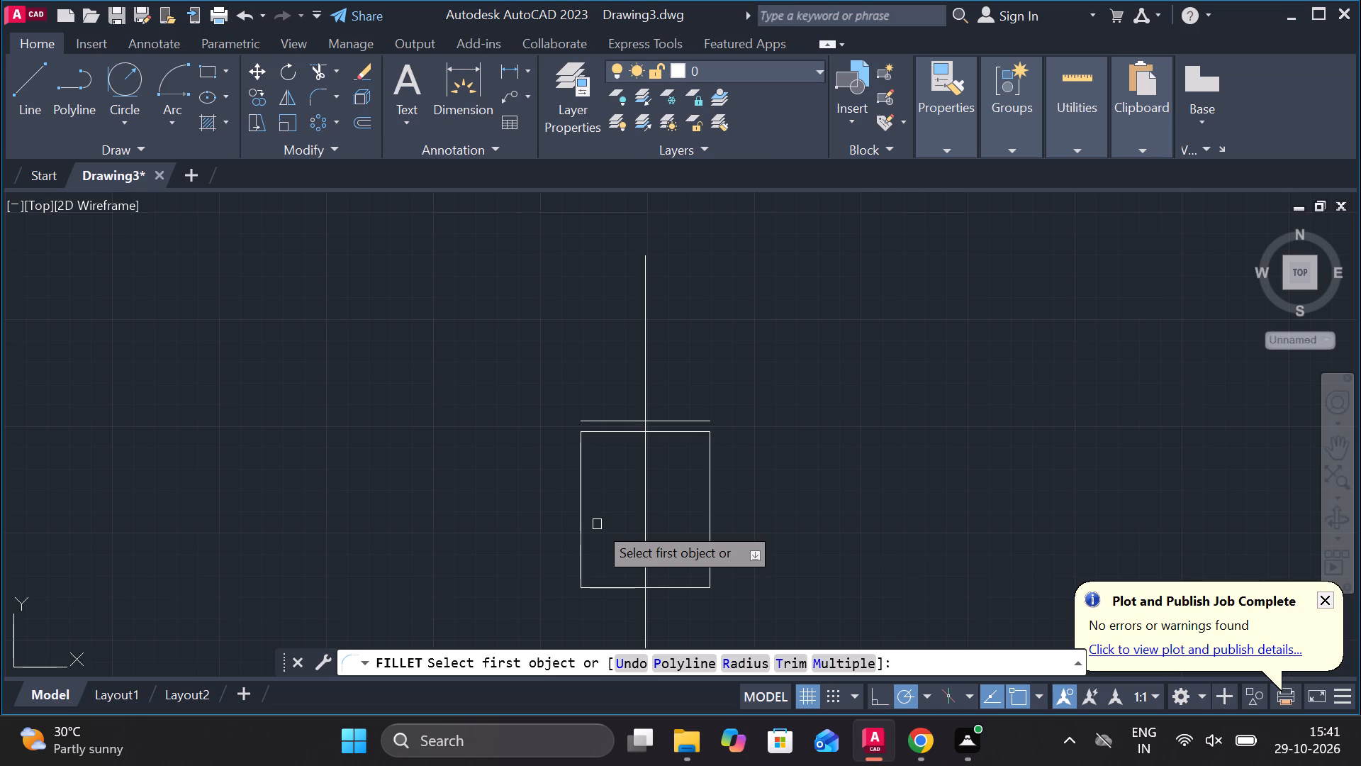
pyautogui.press('Escape')
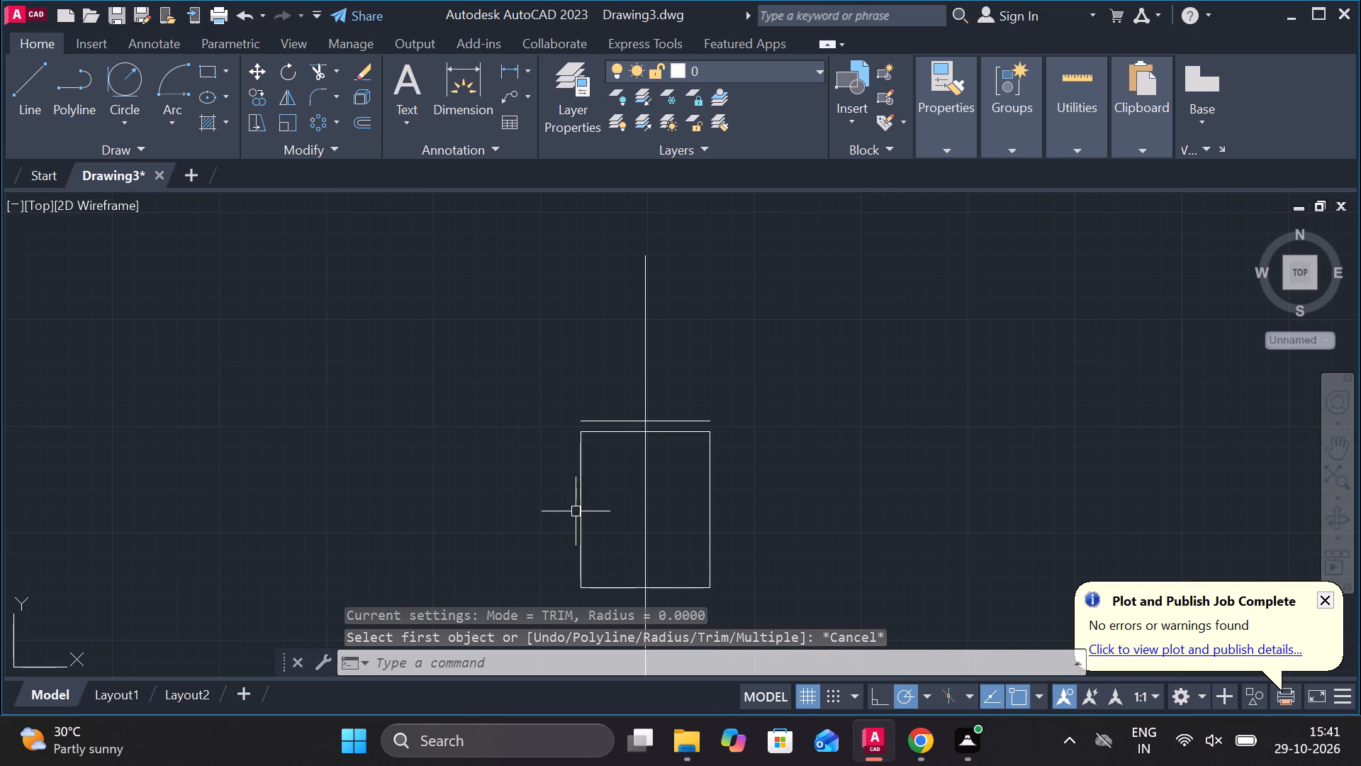
# Copy the rectangle's left vertical line from its midpoint 2 units horizontally outward to the left.
pyautogui.click(582, 506)
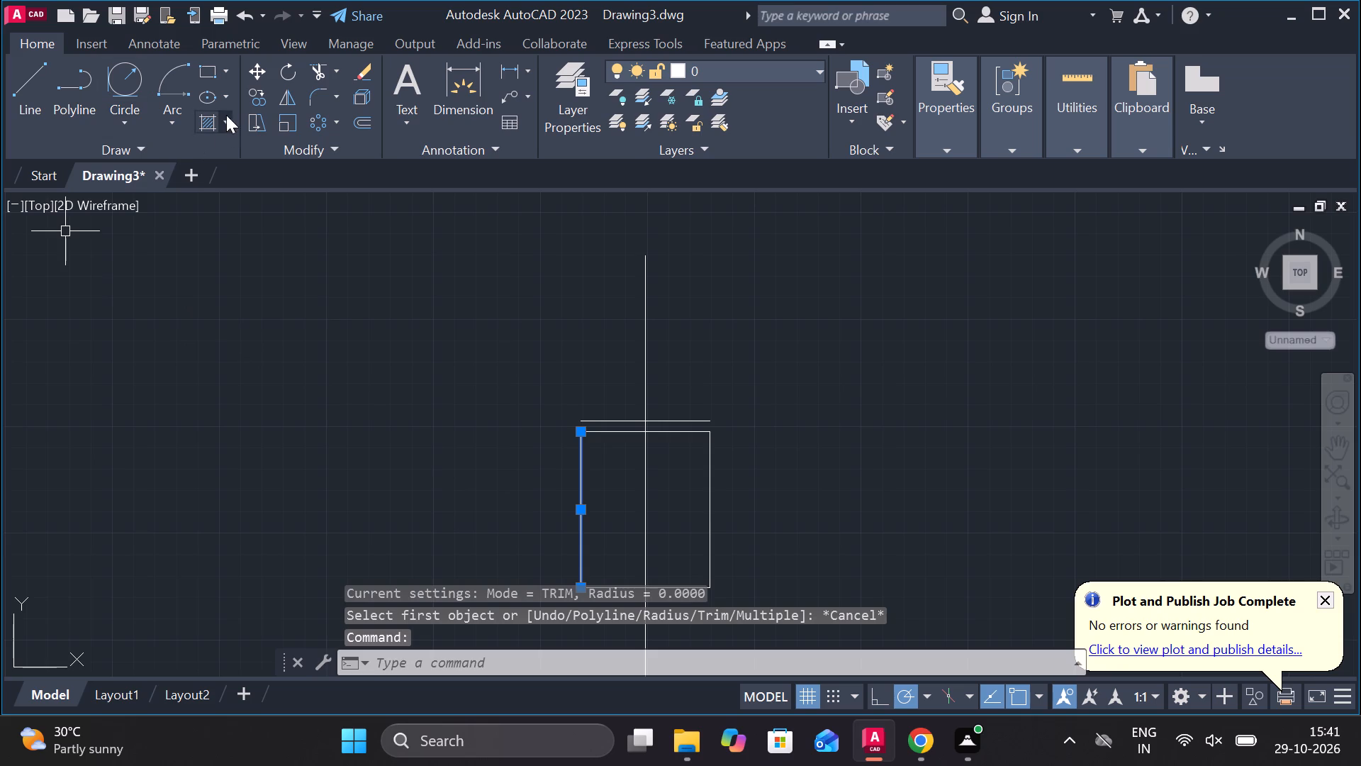
pyautogui.click(252, 99)
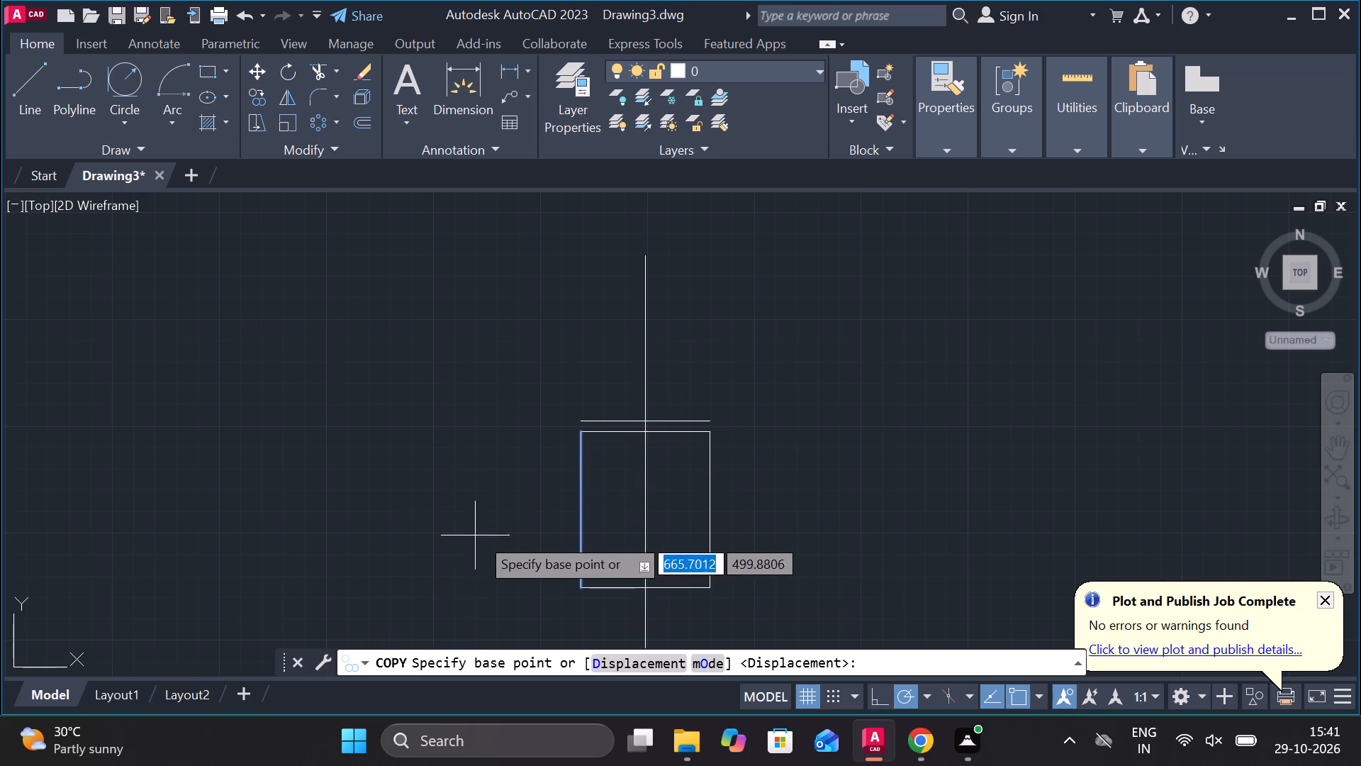
pyautogui.click(581, 509)
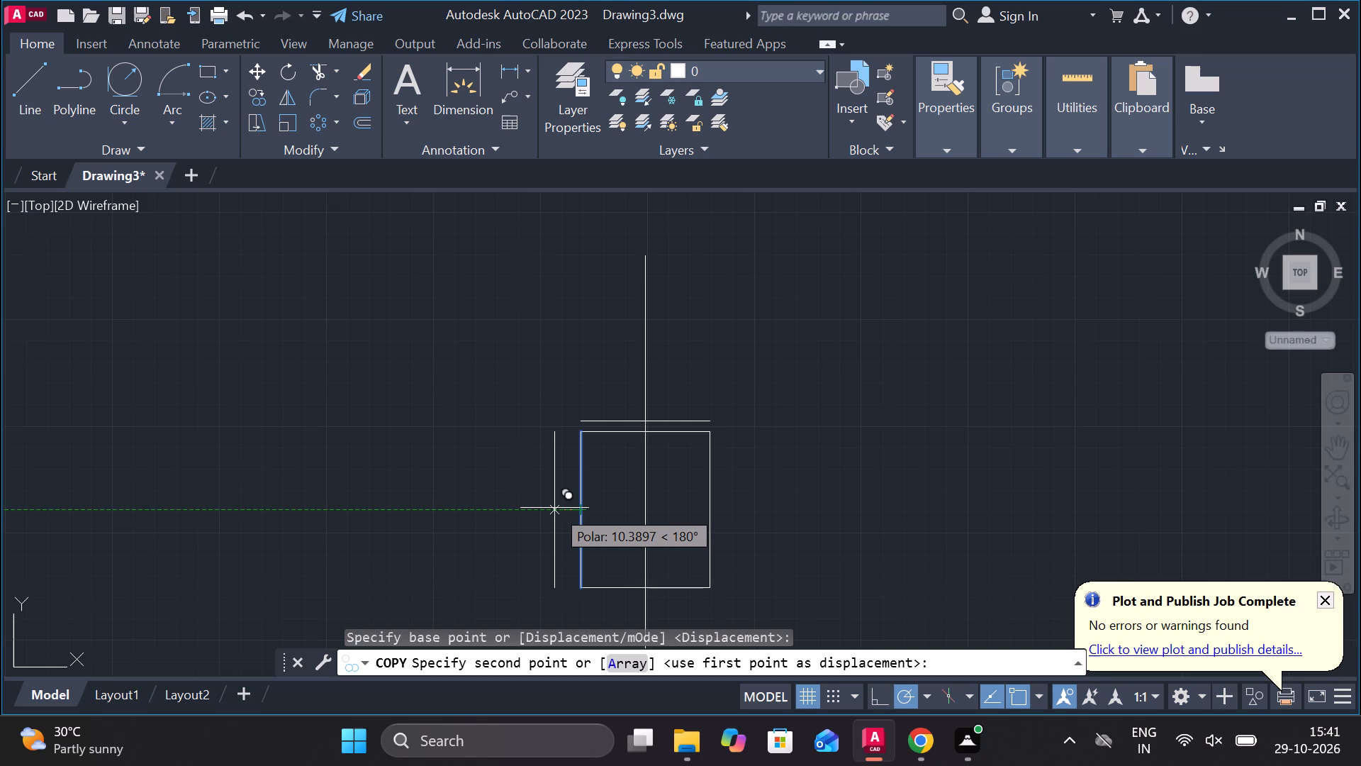
pyautogui.press('2')
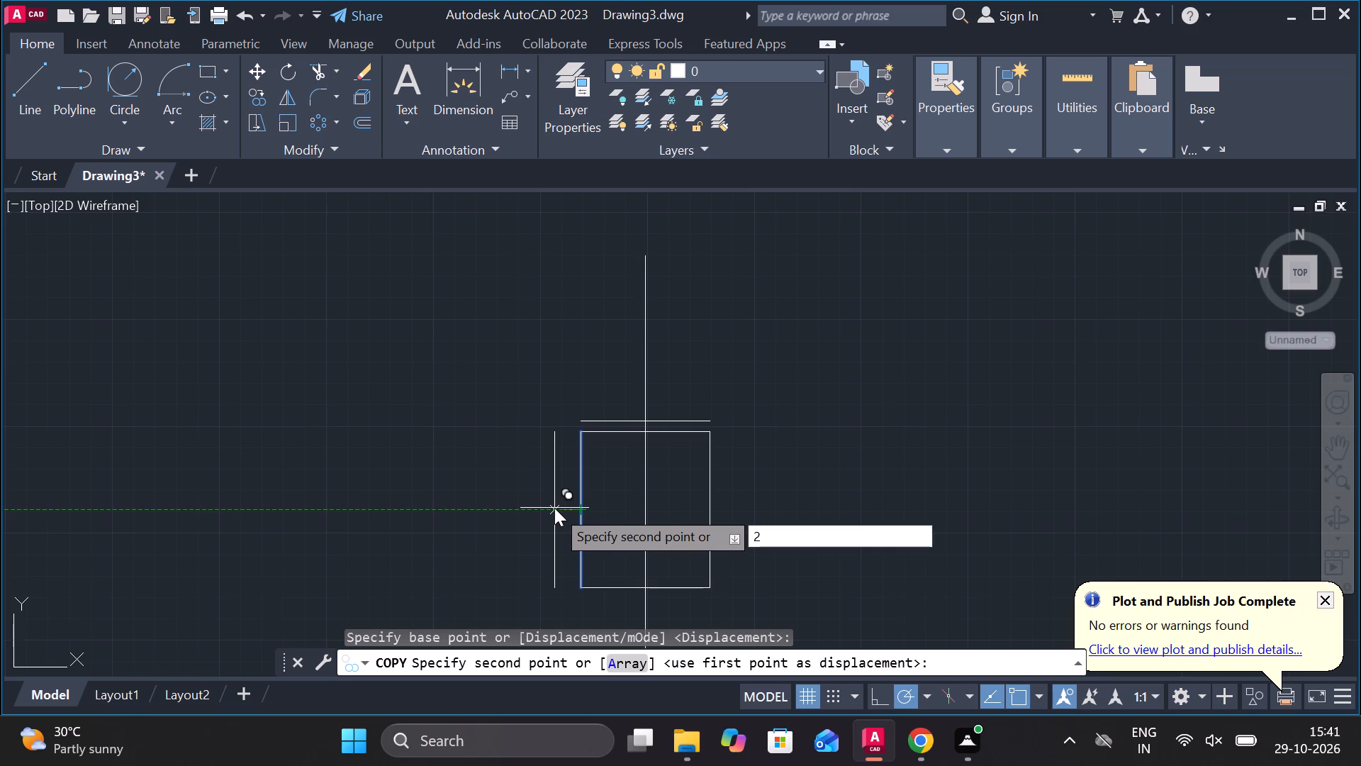
pyautogui.press('Return')
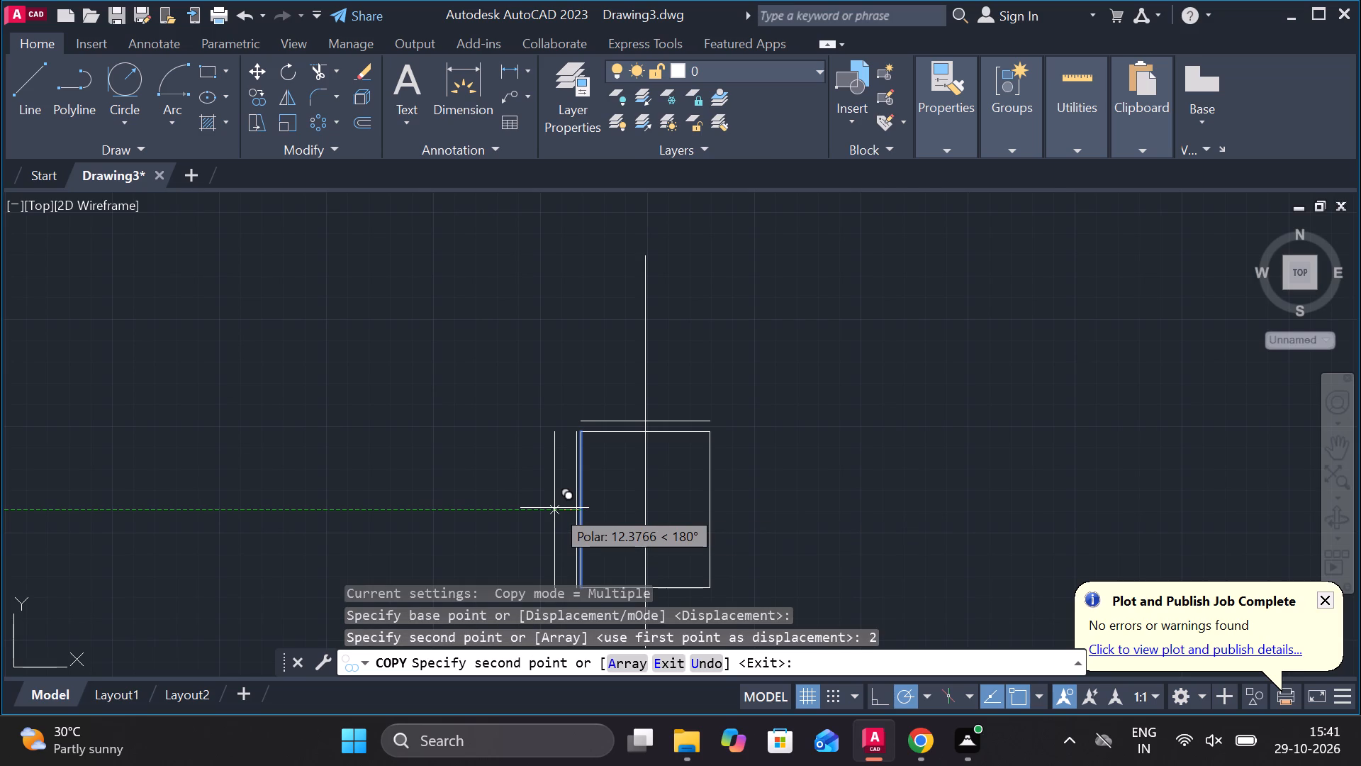
pyautogui.press('Escape')
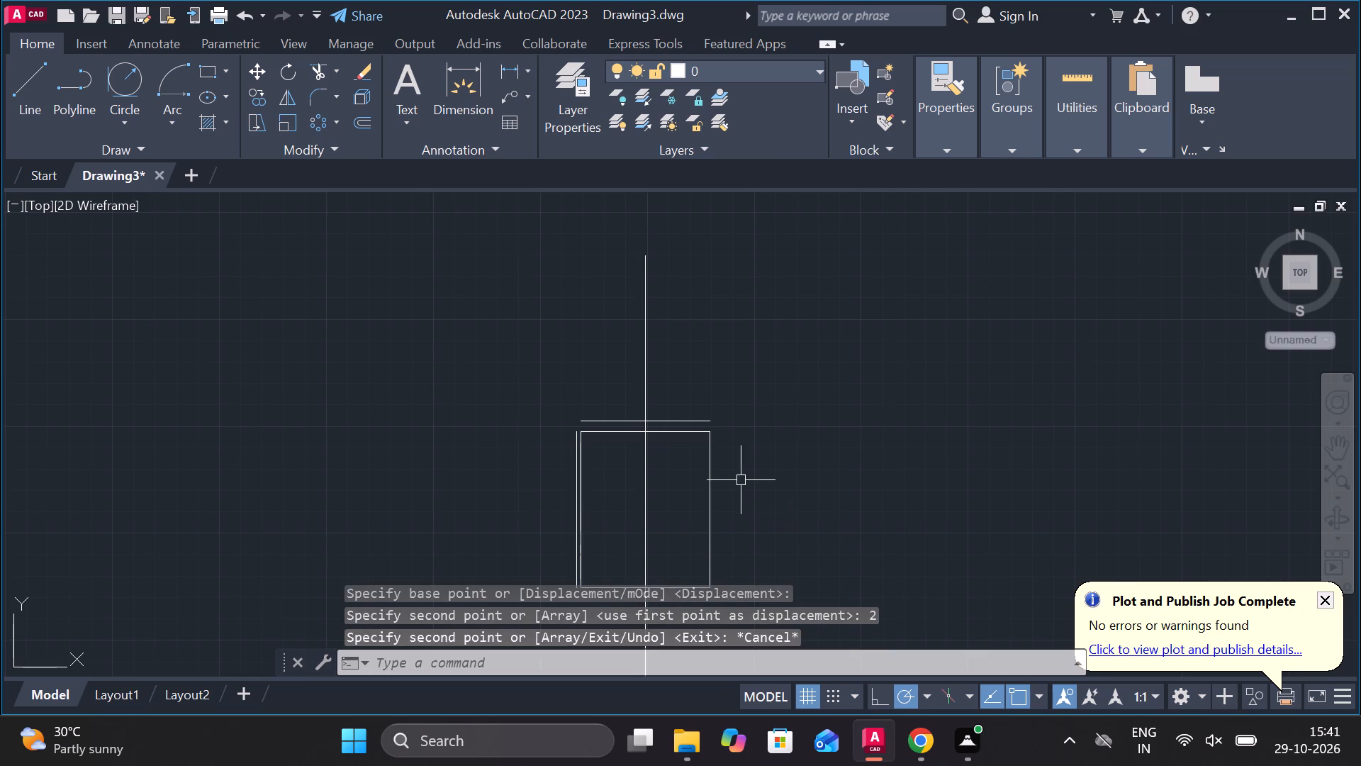
# Copy the rectangle's right vertical line from its midpoint 2 units horizontally outward to the right.
pyautogui.click(706, 500)
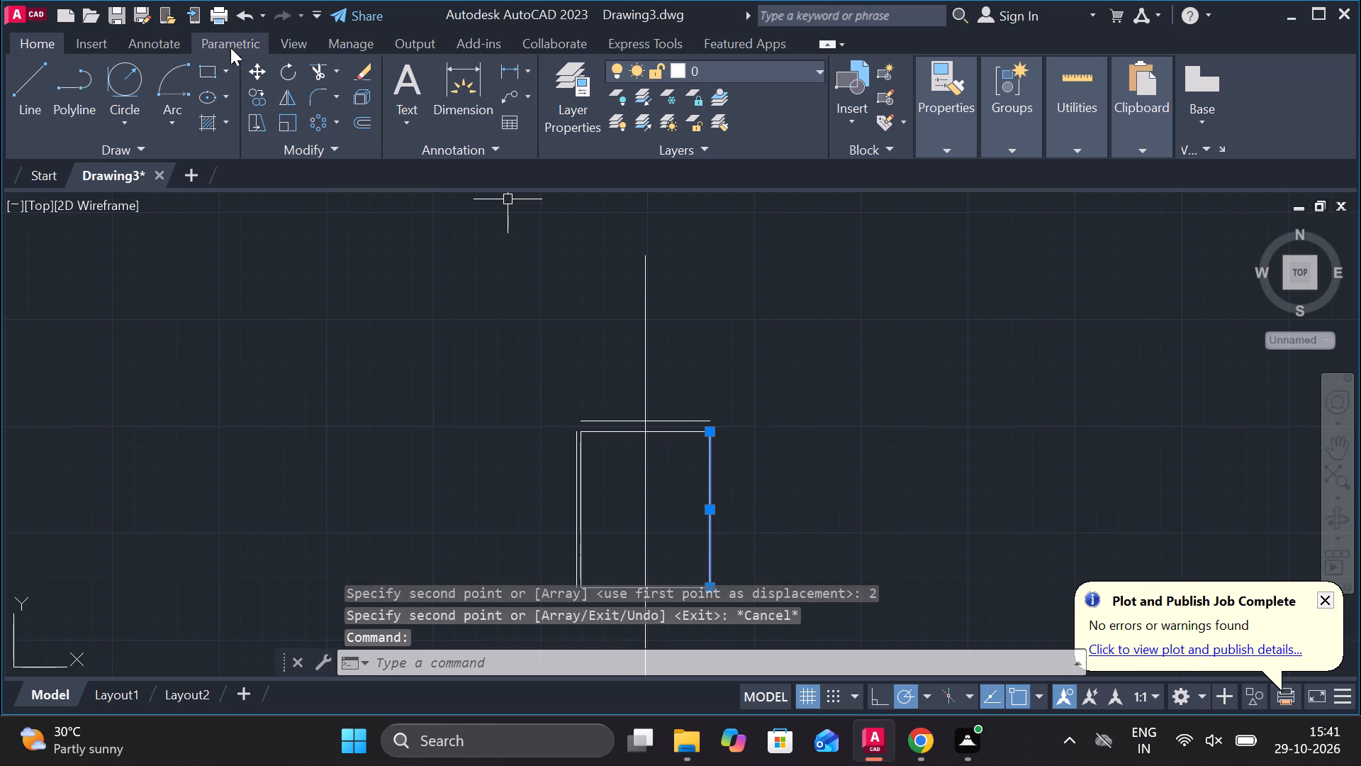
pyautogui.click(248, 90)
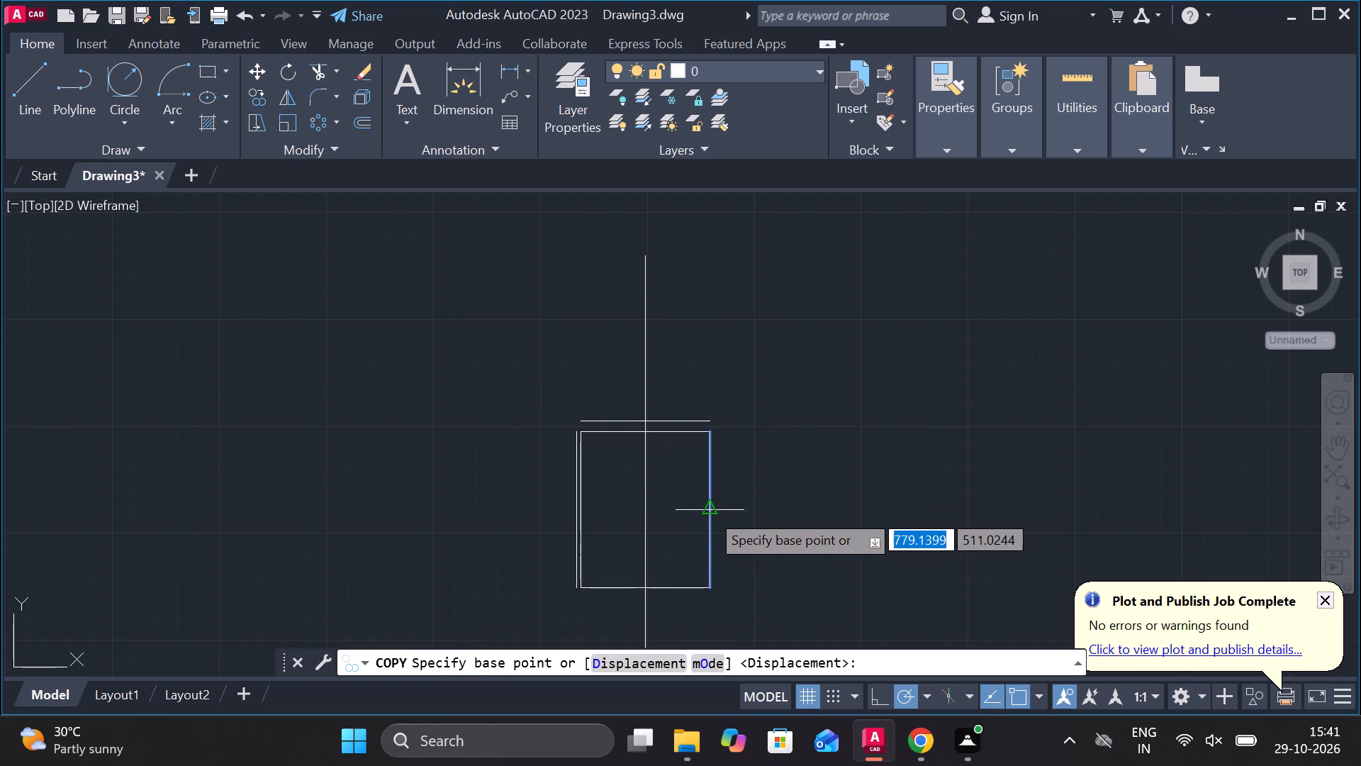
pyautogui.click(708, 506)
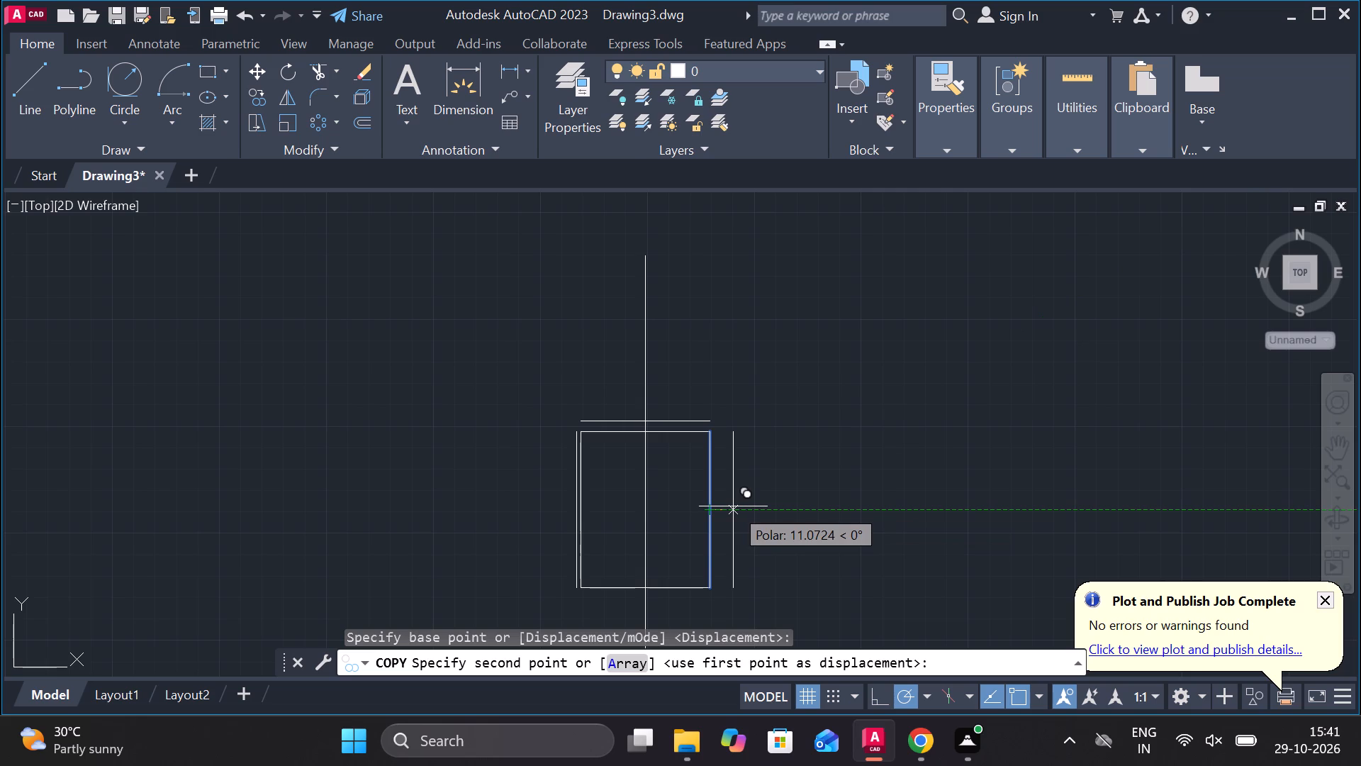
pyautogui.press('2')
pyautogui.press('Return')
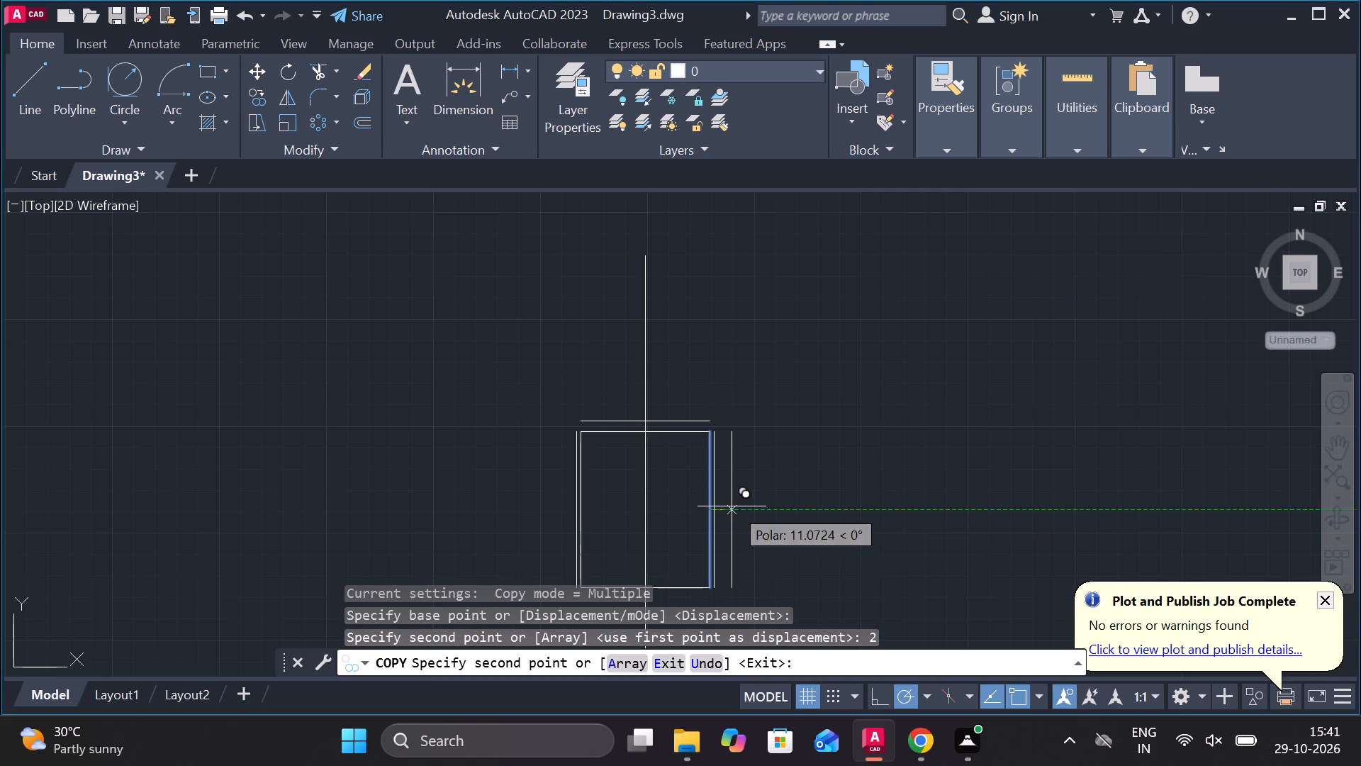
pyautogui.press('Escape')
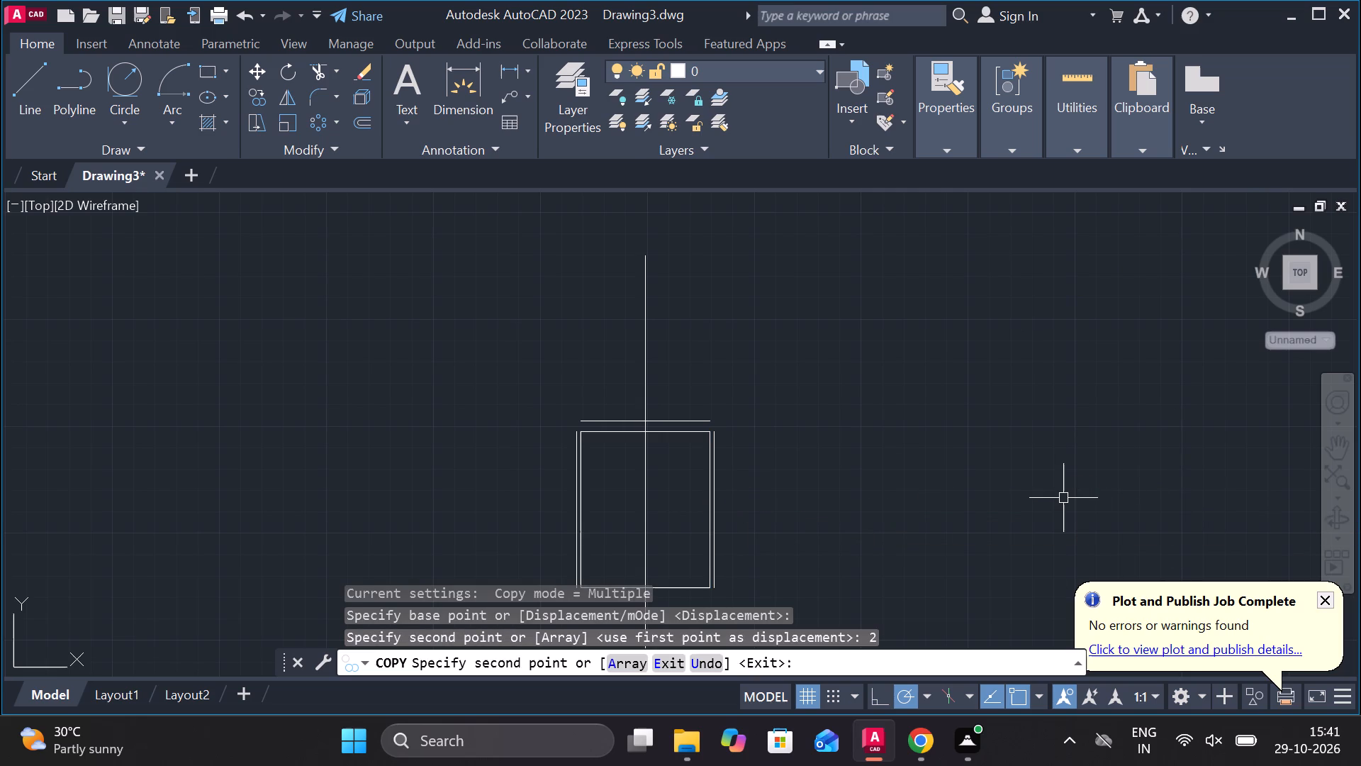
# Stretch the upper endpoints of both outer vertical copies straight up past the upper horizontal line, the left one by about 12 units.
pyautogui.scroll(3, 577, 422)
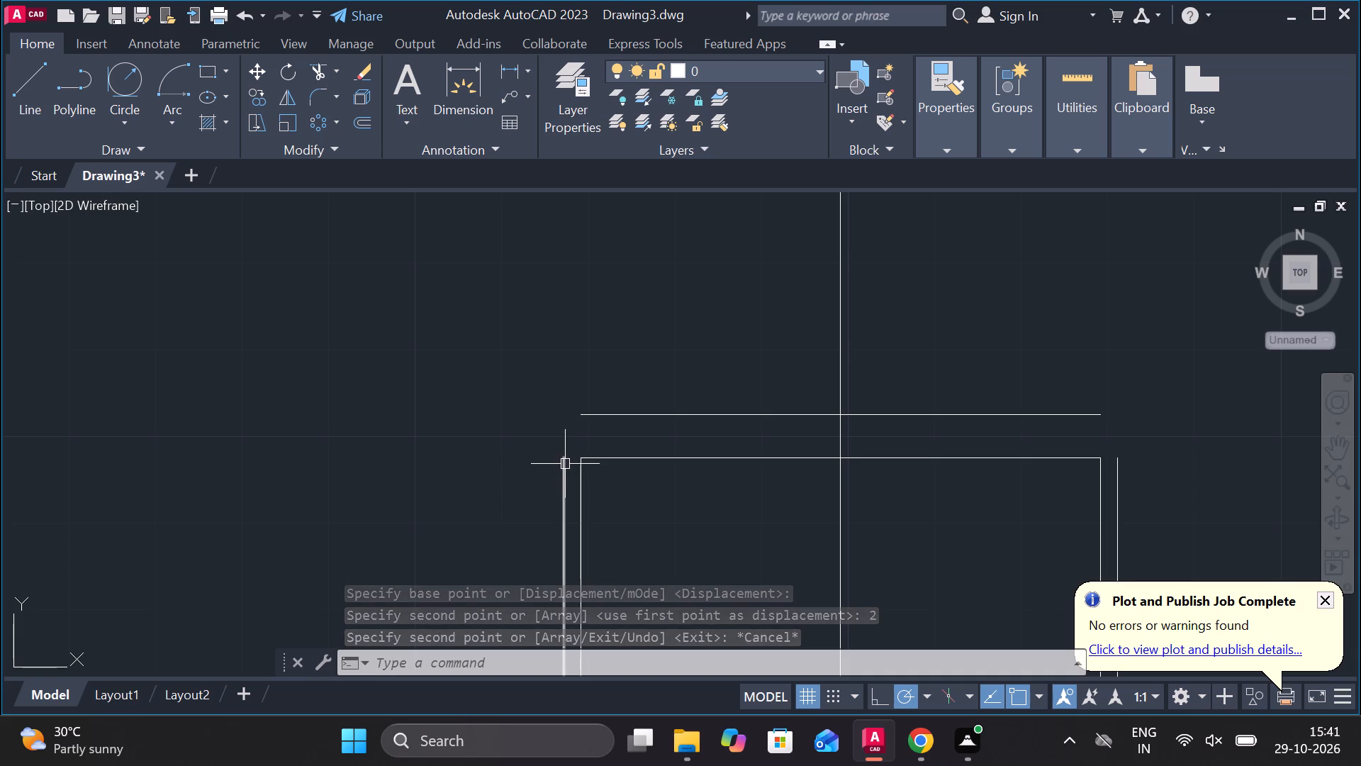
pyautogui.click(563, 475)
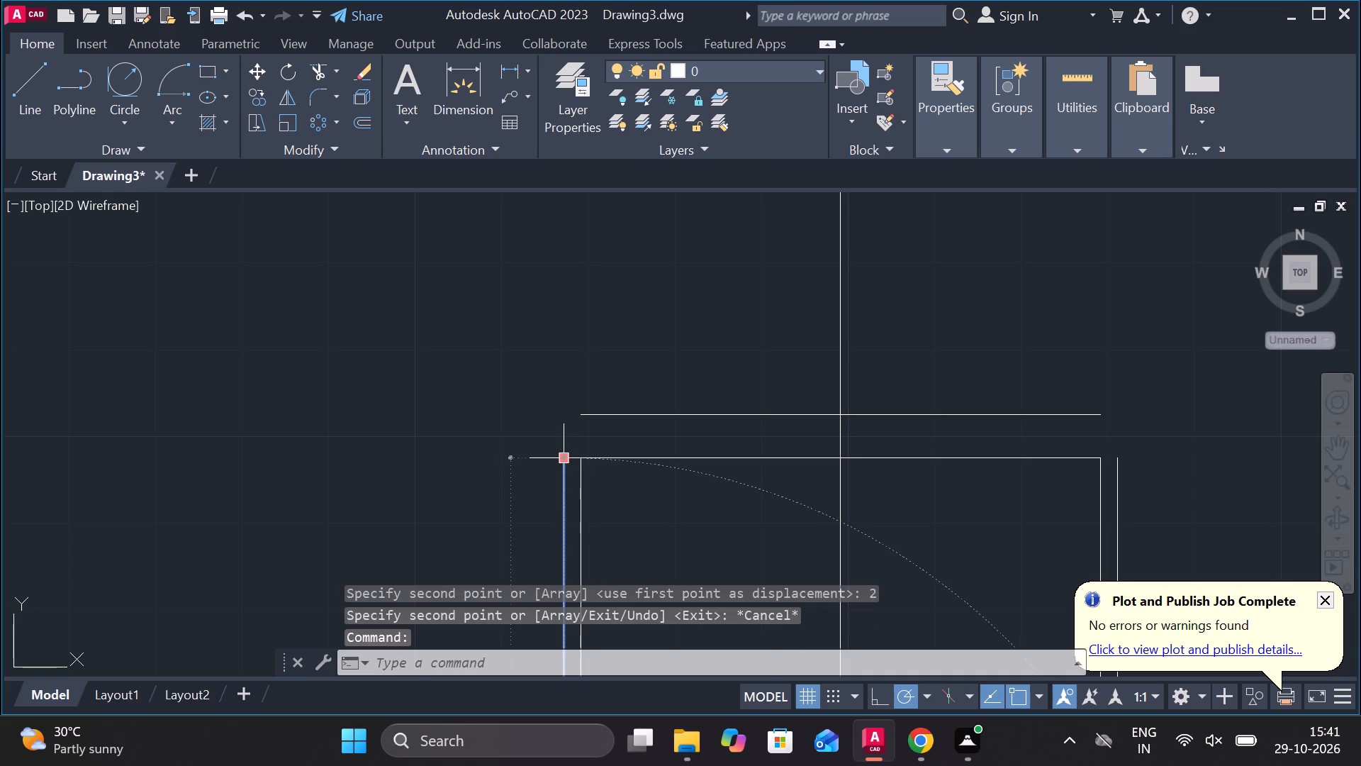
pyautogui.click(567, 460)
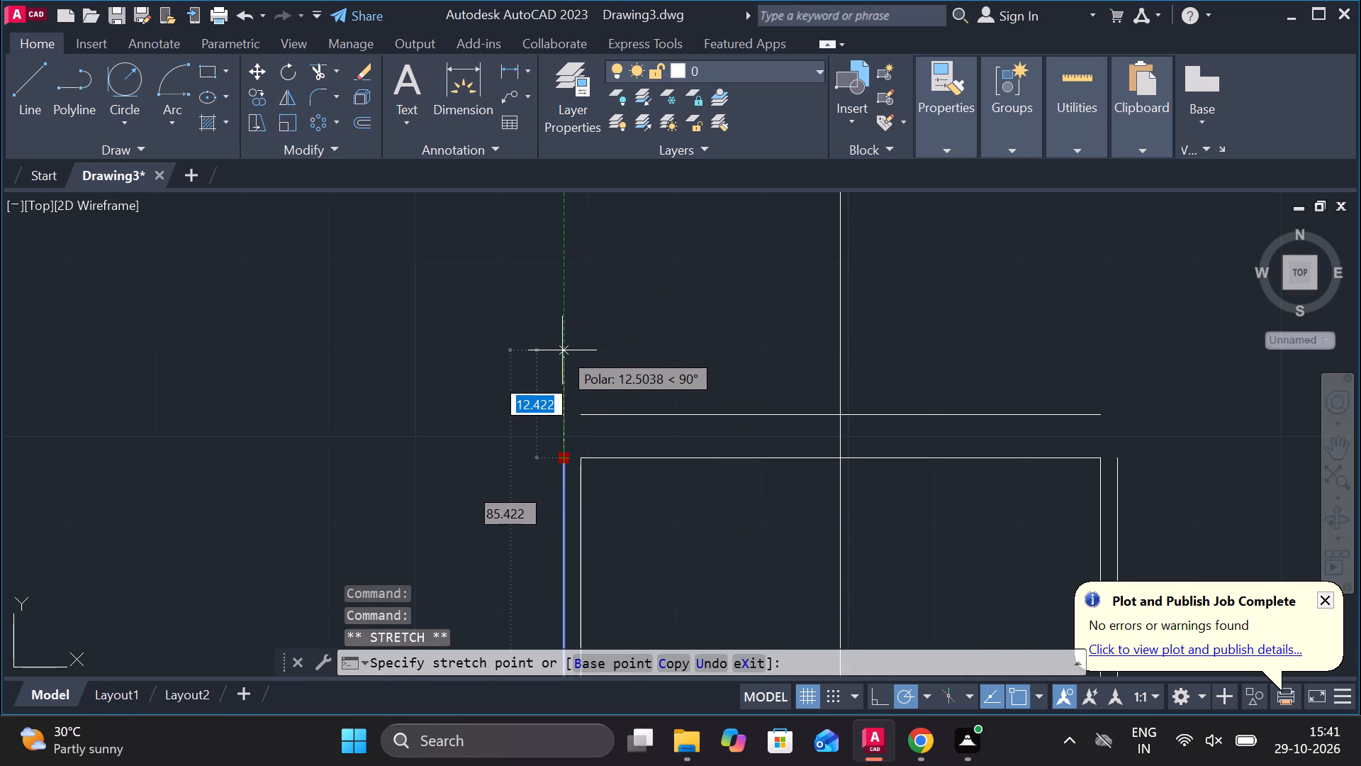
pyautogui.click(562, 357)
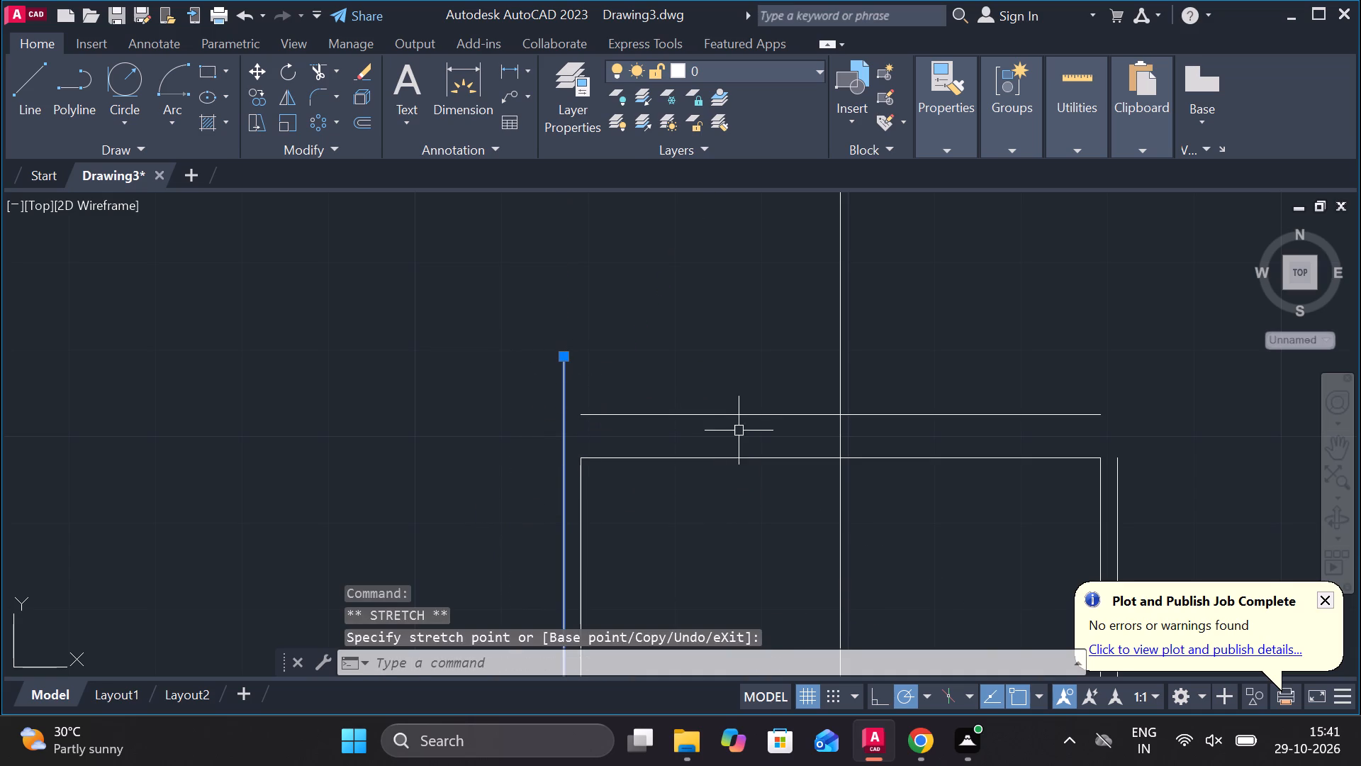
pyautogui.click(1114, 457)
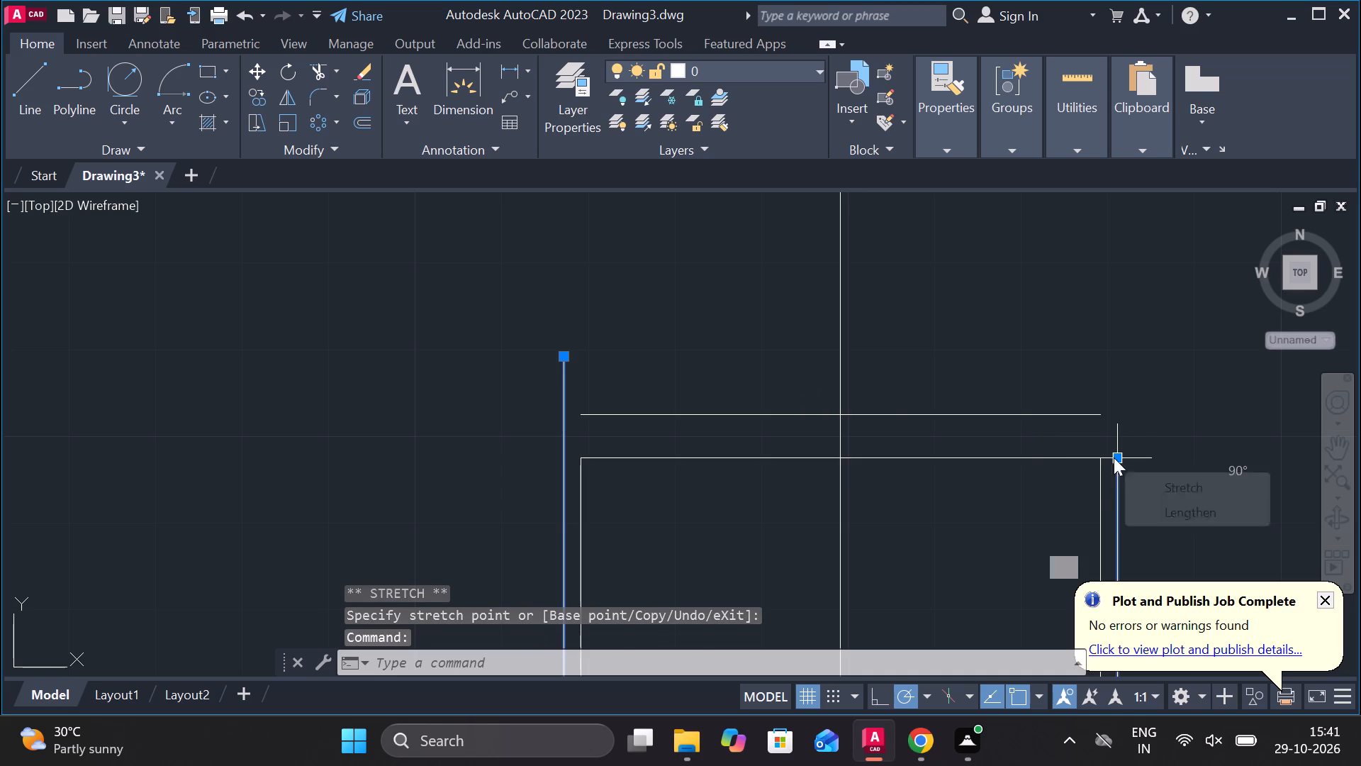
pyautogui.click(1119, 461)
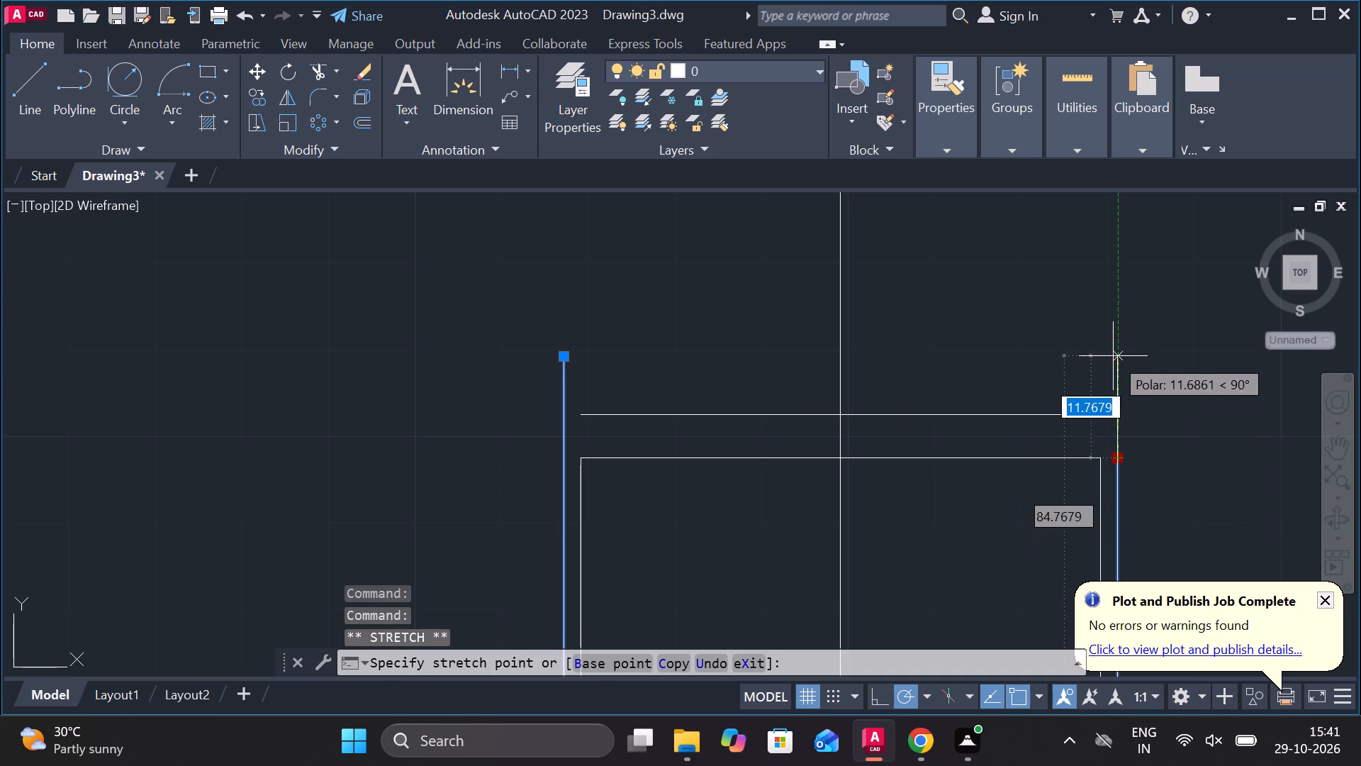
pyautogui.click(1115, 331)
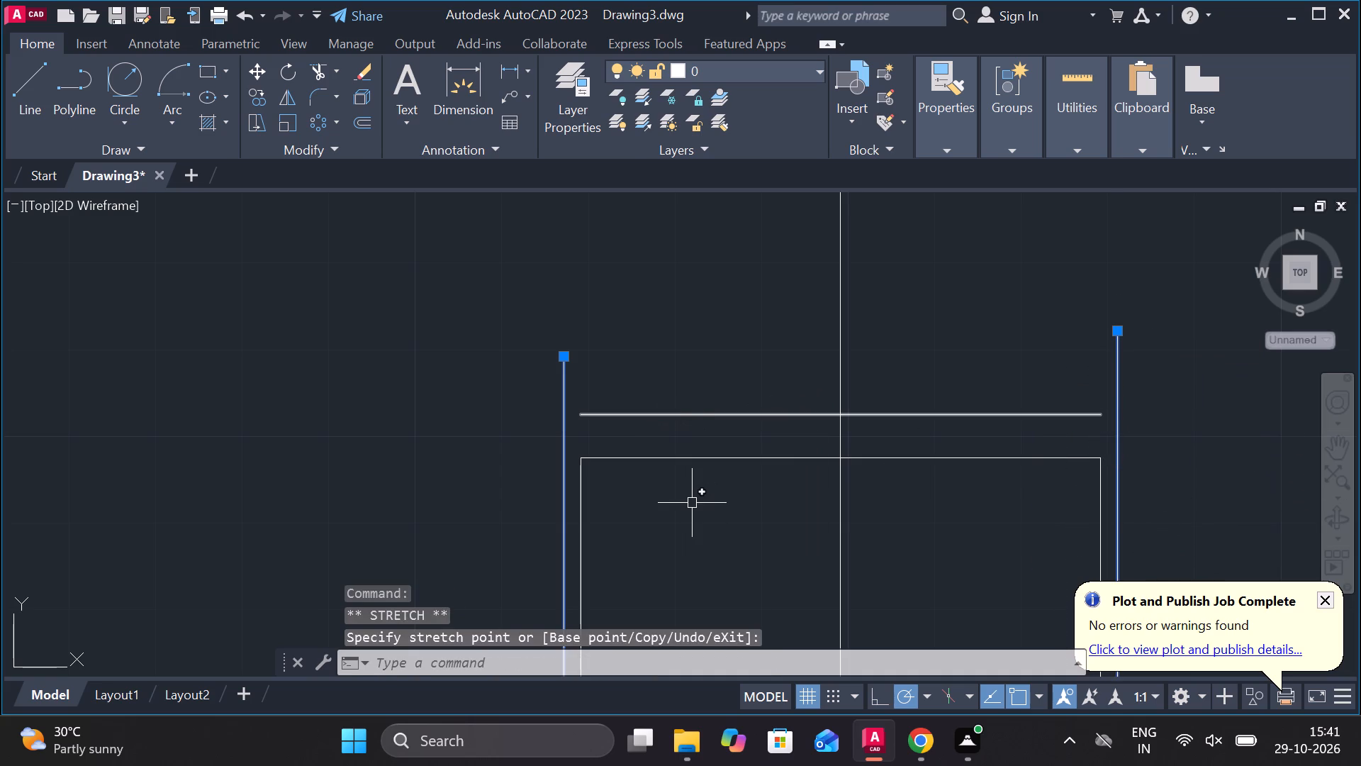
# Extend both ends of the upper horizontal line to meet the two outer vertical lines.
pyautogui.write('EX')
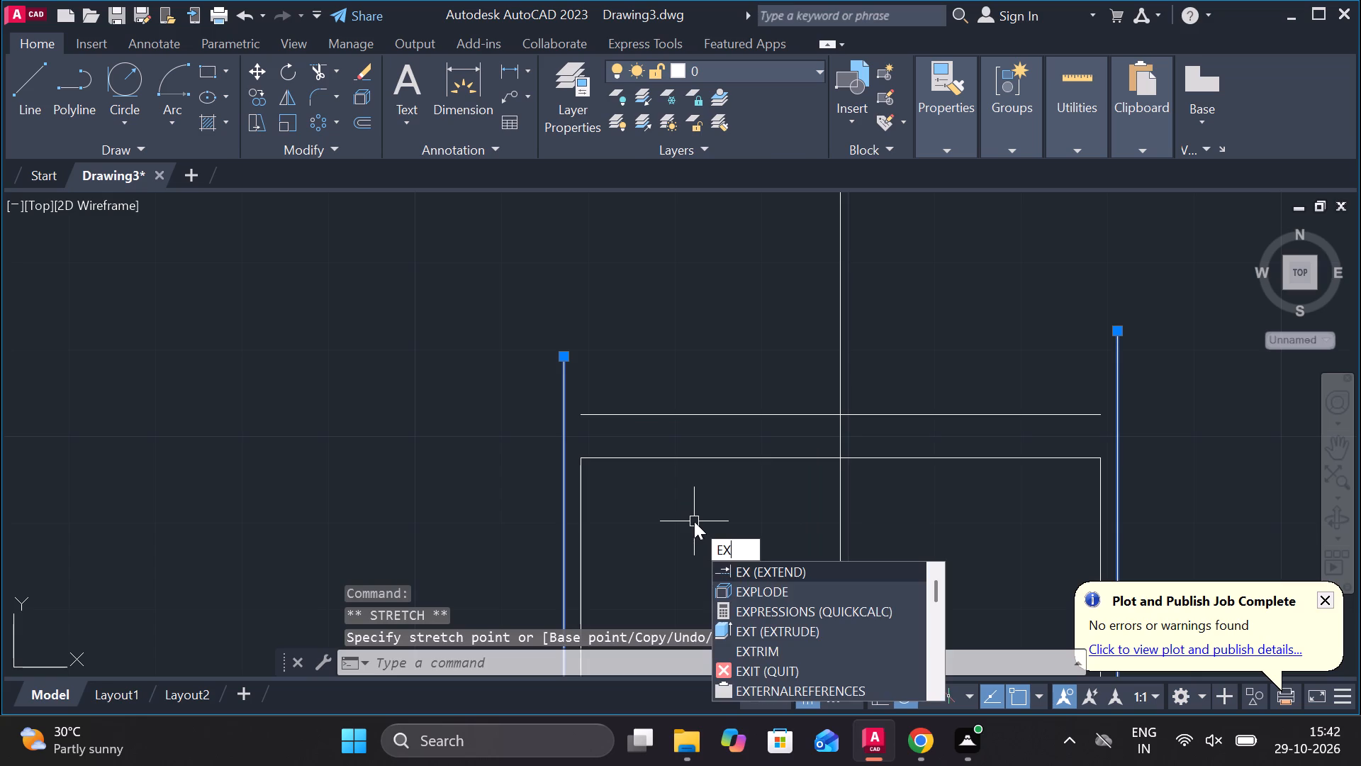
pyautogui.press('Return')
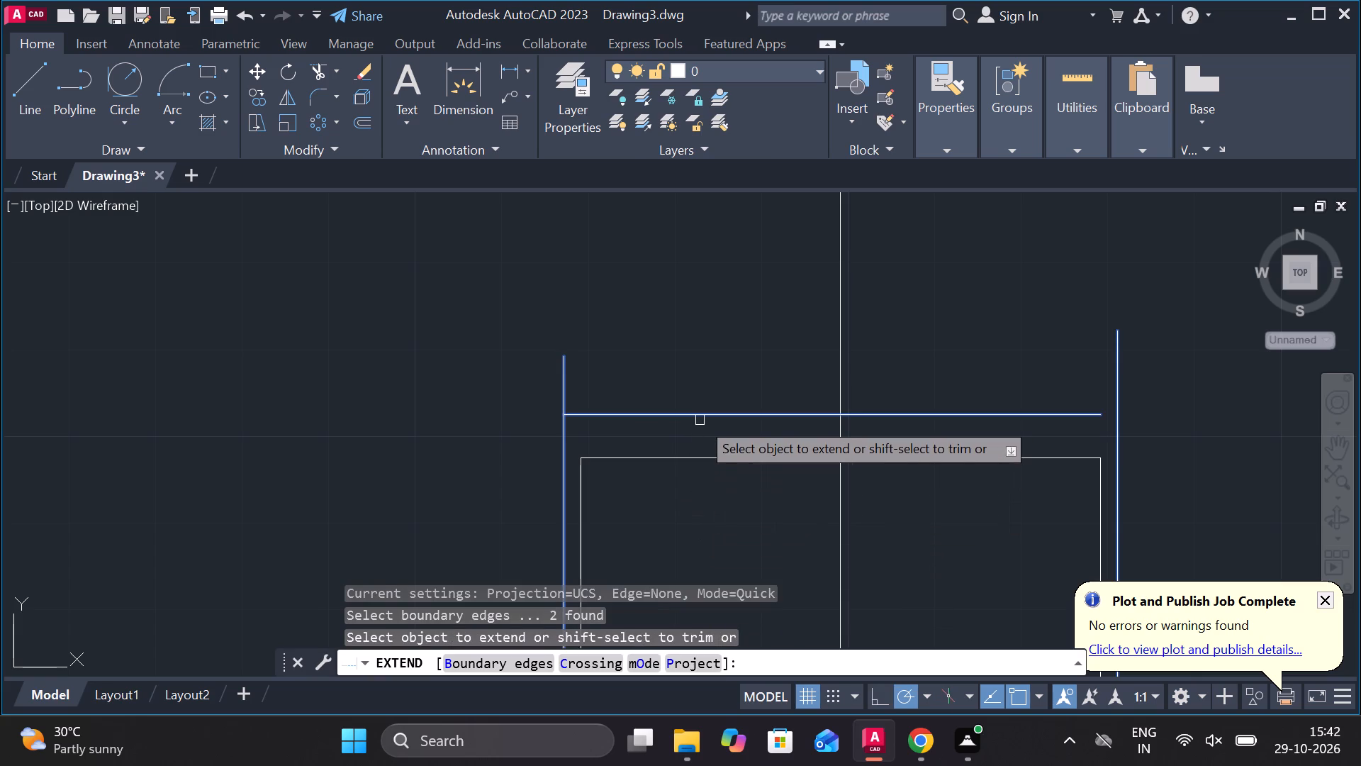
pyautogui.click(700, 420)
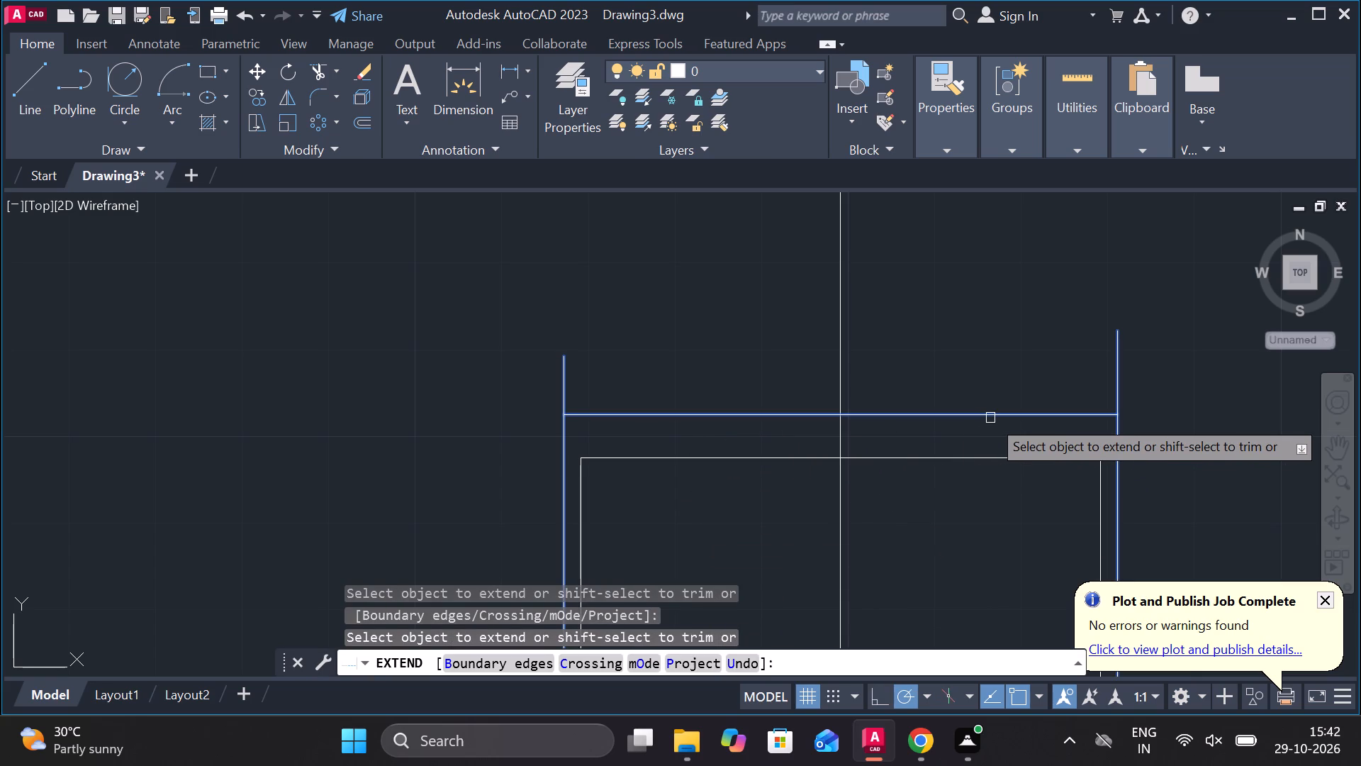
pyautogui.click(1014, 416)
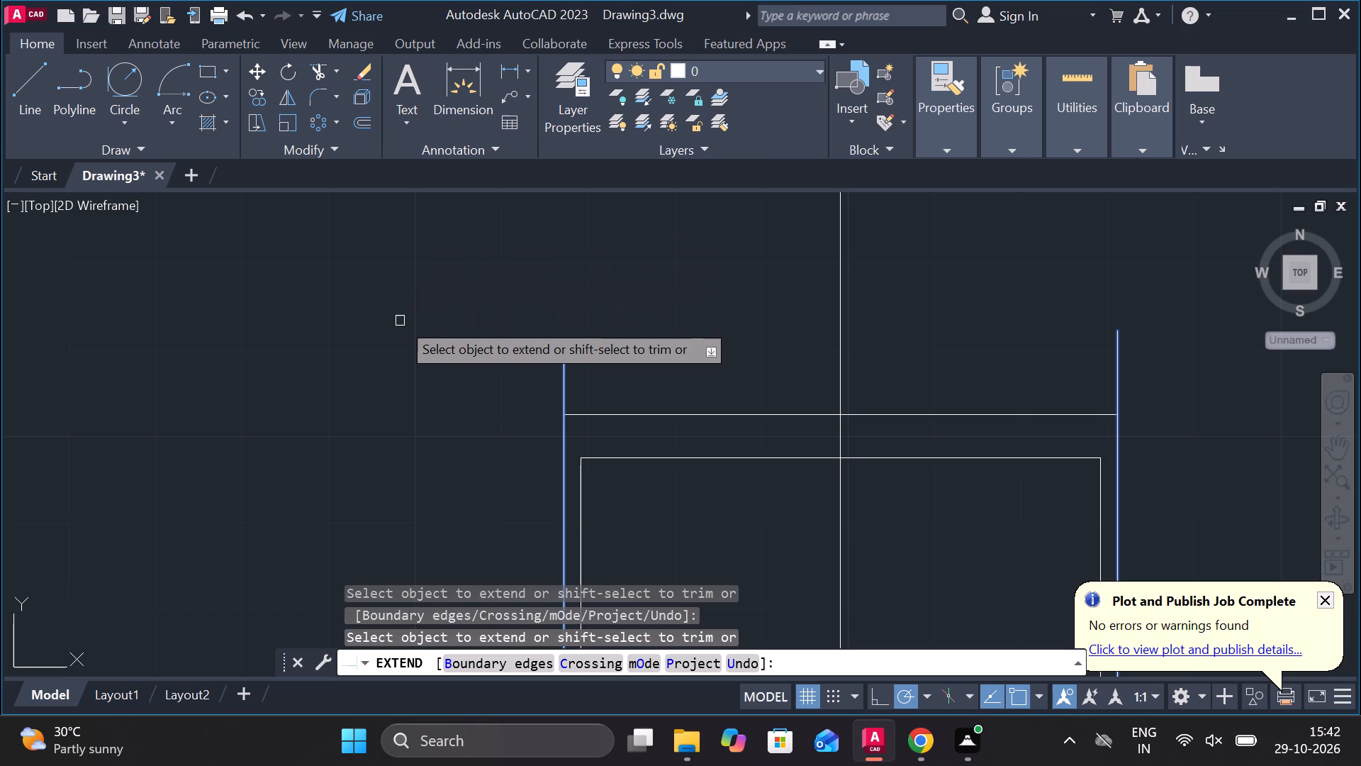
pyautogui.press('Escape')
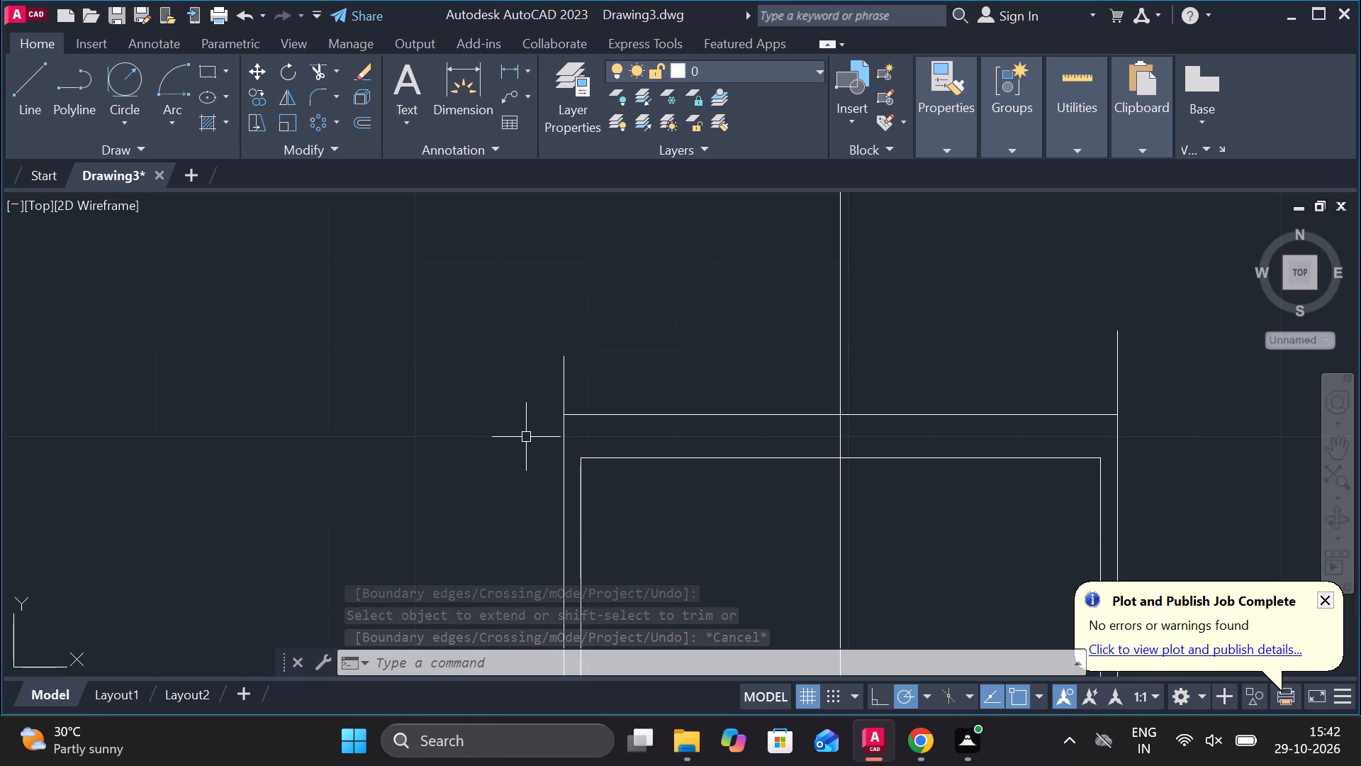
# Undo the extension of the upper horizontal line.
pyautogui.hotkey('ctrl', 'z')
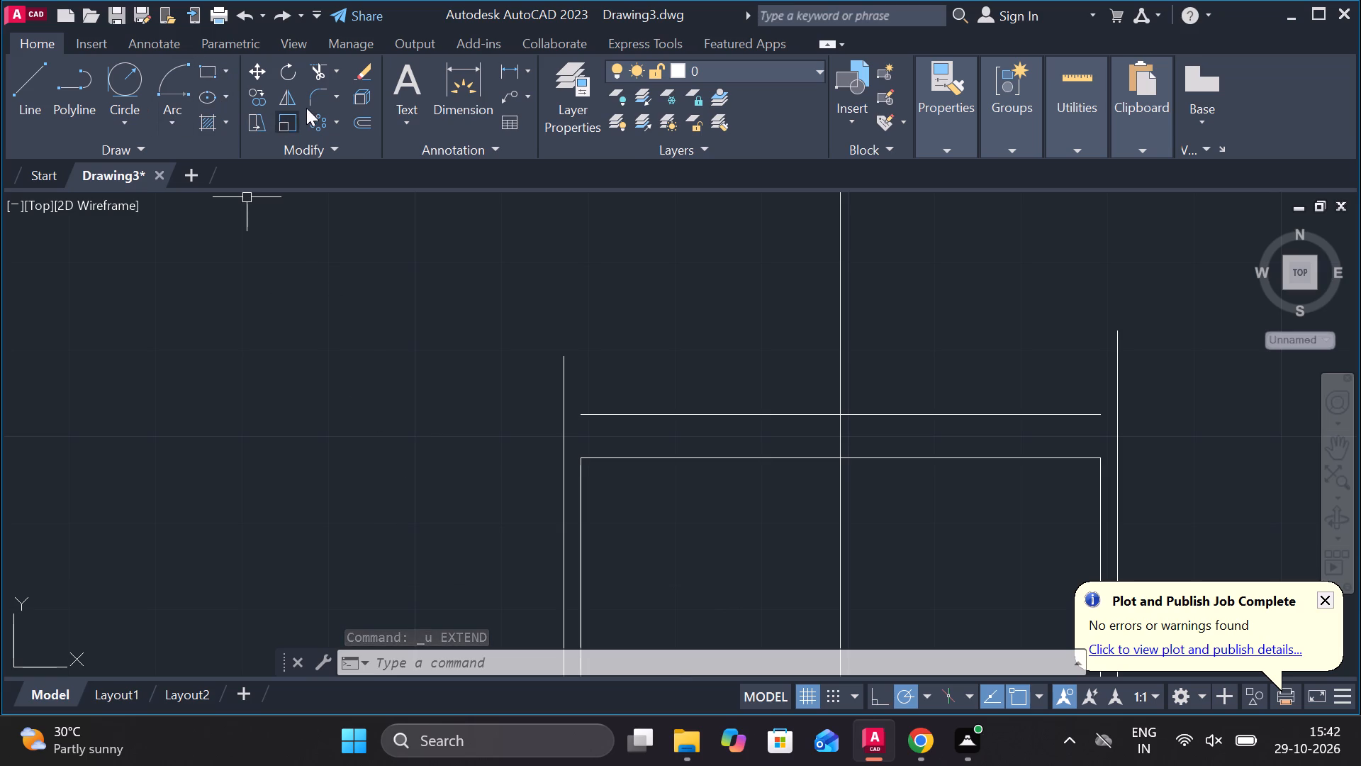
# Fillet the upper-left corner between the left outer vertical line and the upper horizontal line with a 2.5 radius.
pyautogui.click(315, 89)
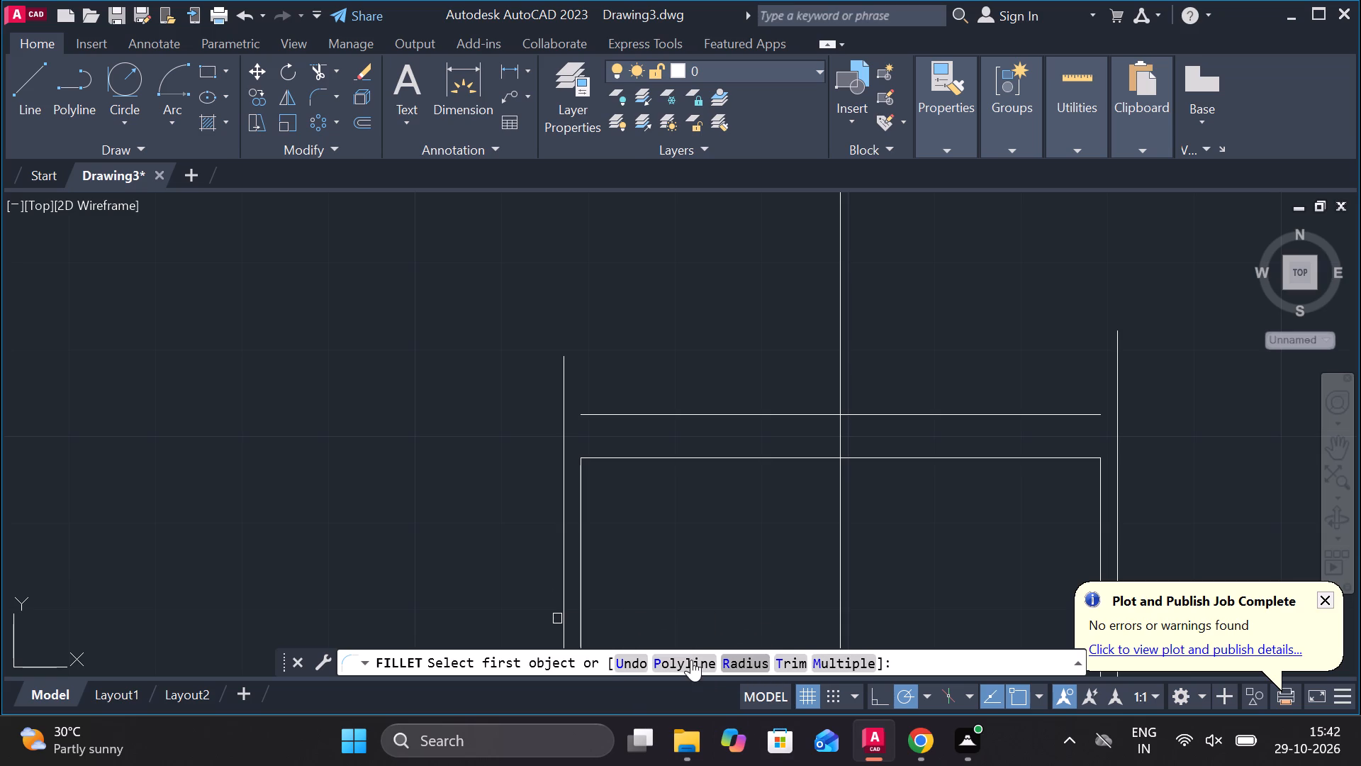
pyautogui.click(748, 665)
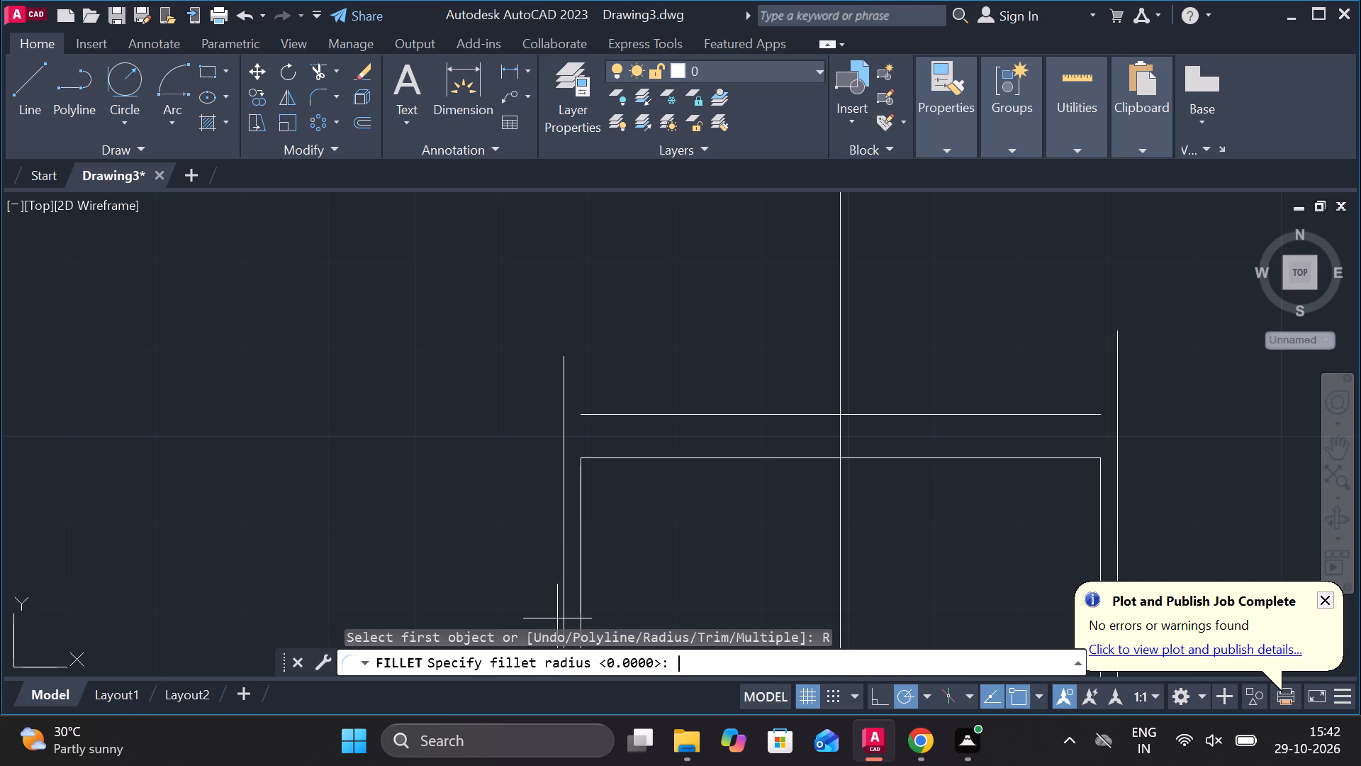
pyautogui.press('2')
pyautogui.write('.5')
pyautogui.press('Return')
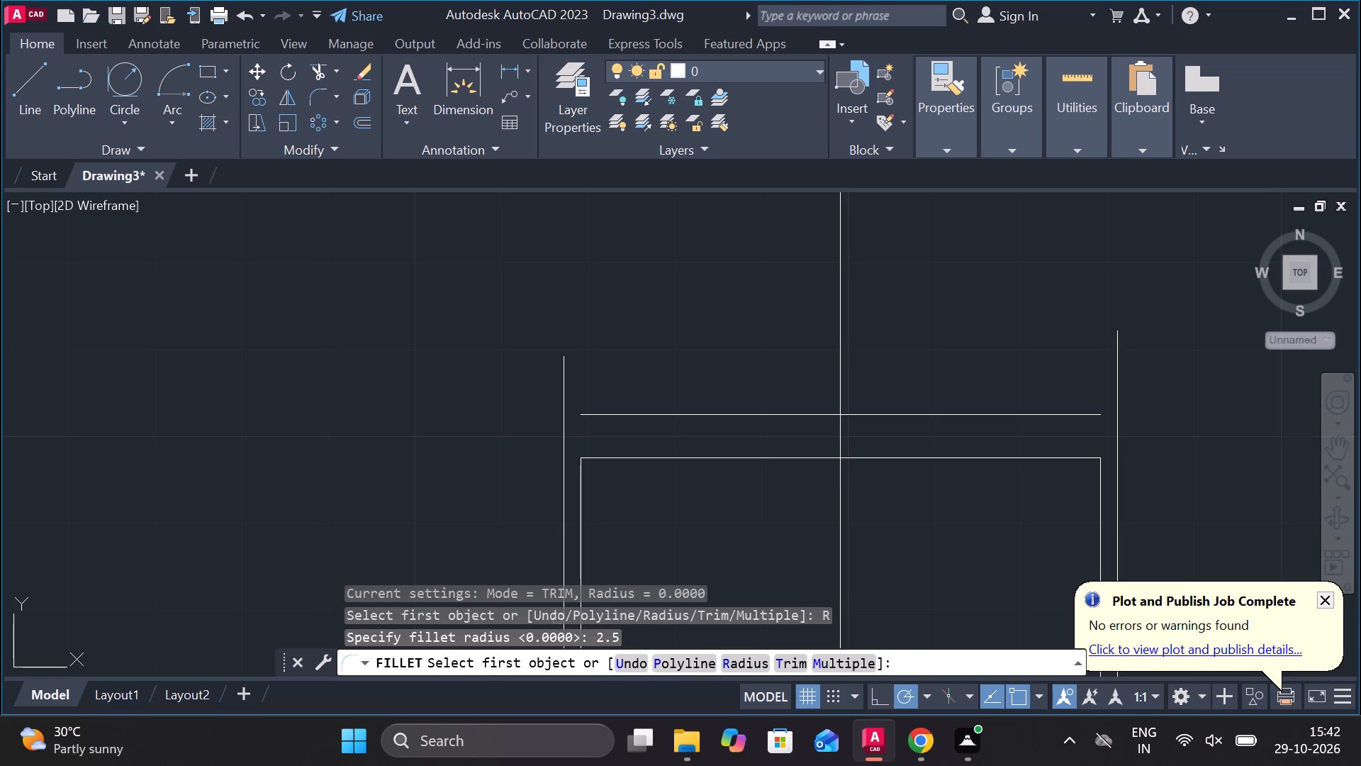
pyautogui.click(564, 433)
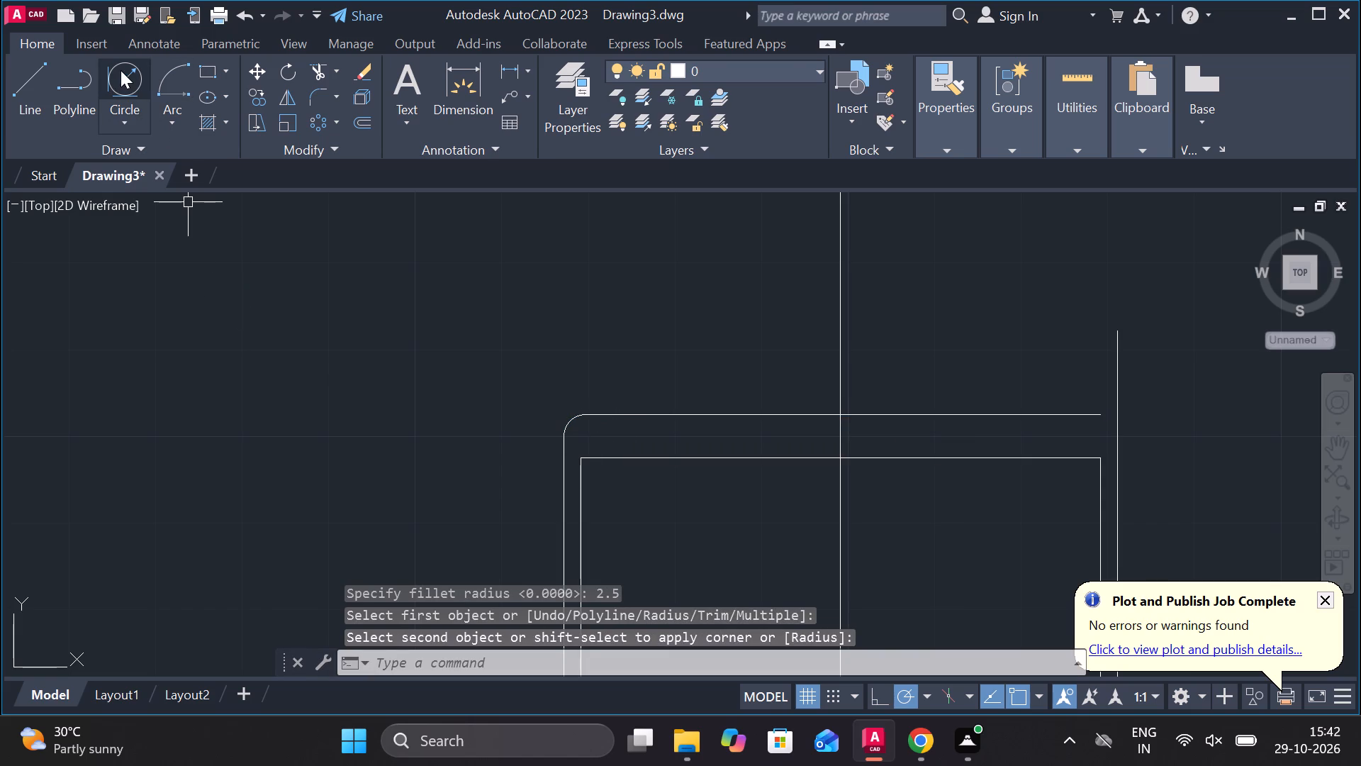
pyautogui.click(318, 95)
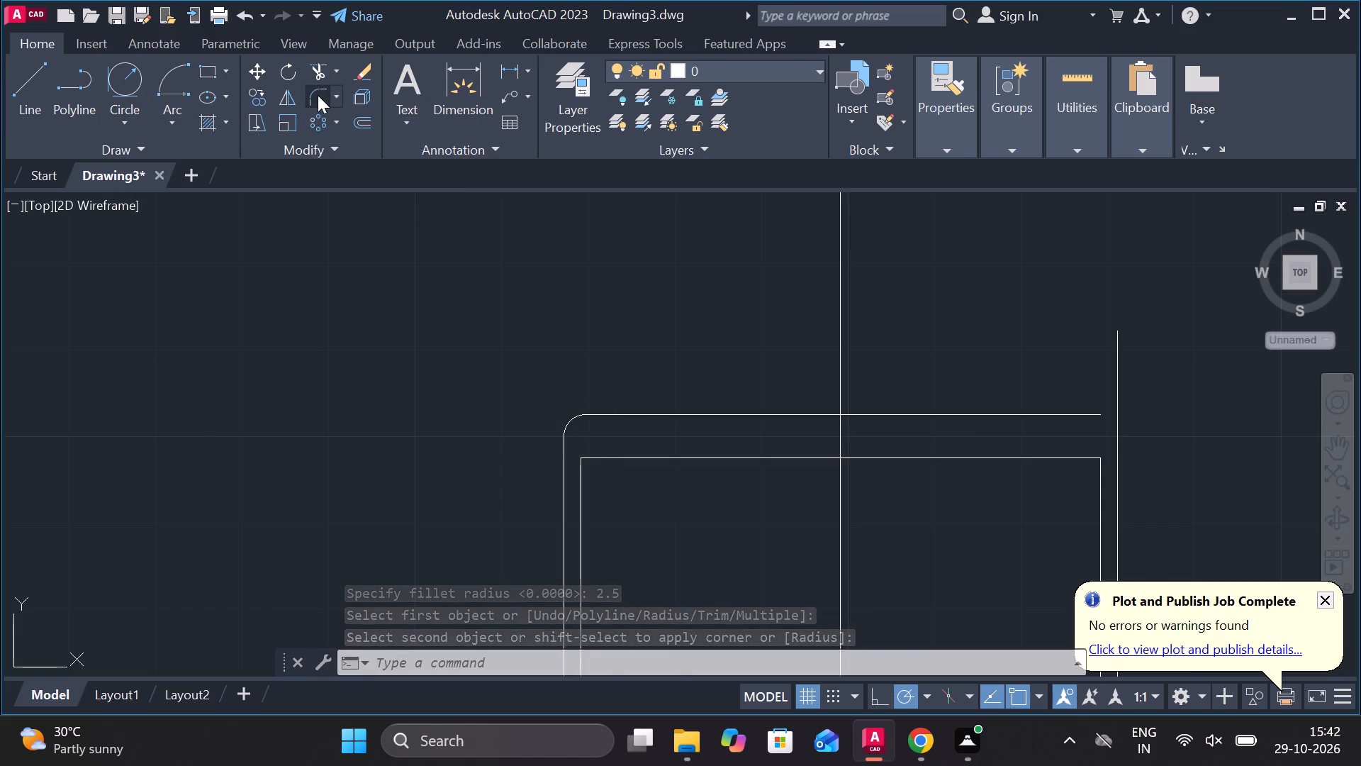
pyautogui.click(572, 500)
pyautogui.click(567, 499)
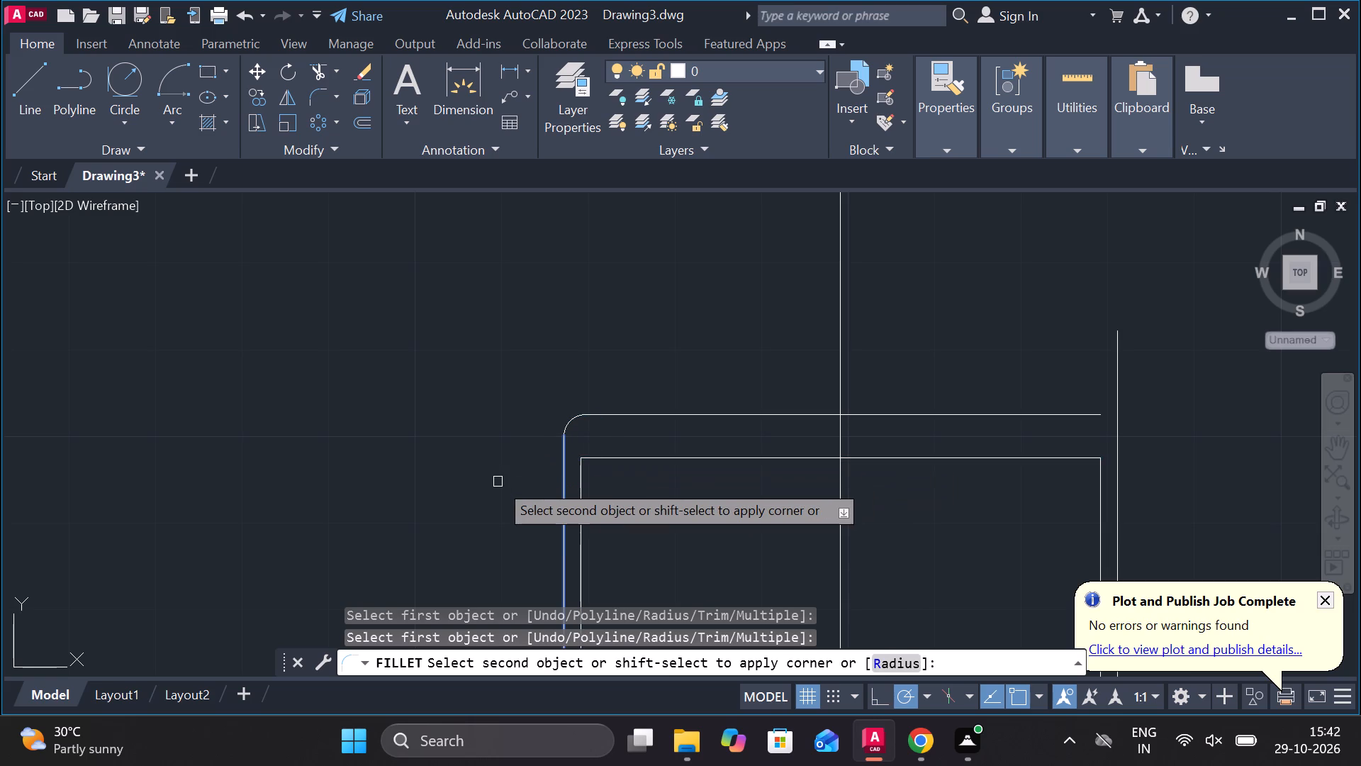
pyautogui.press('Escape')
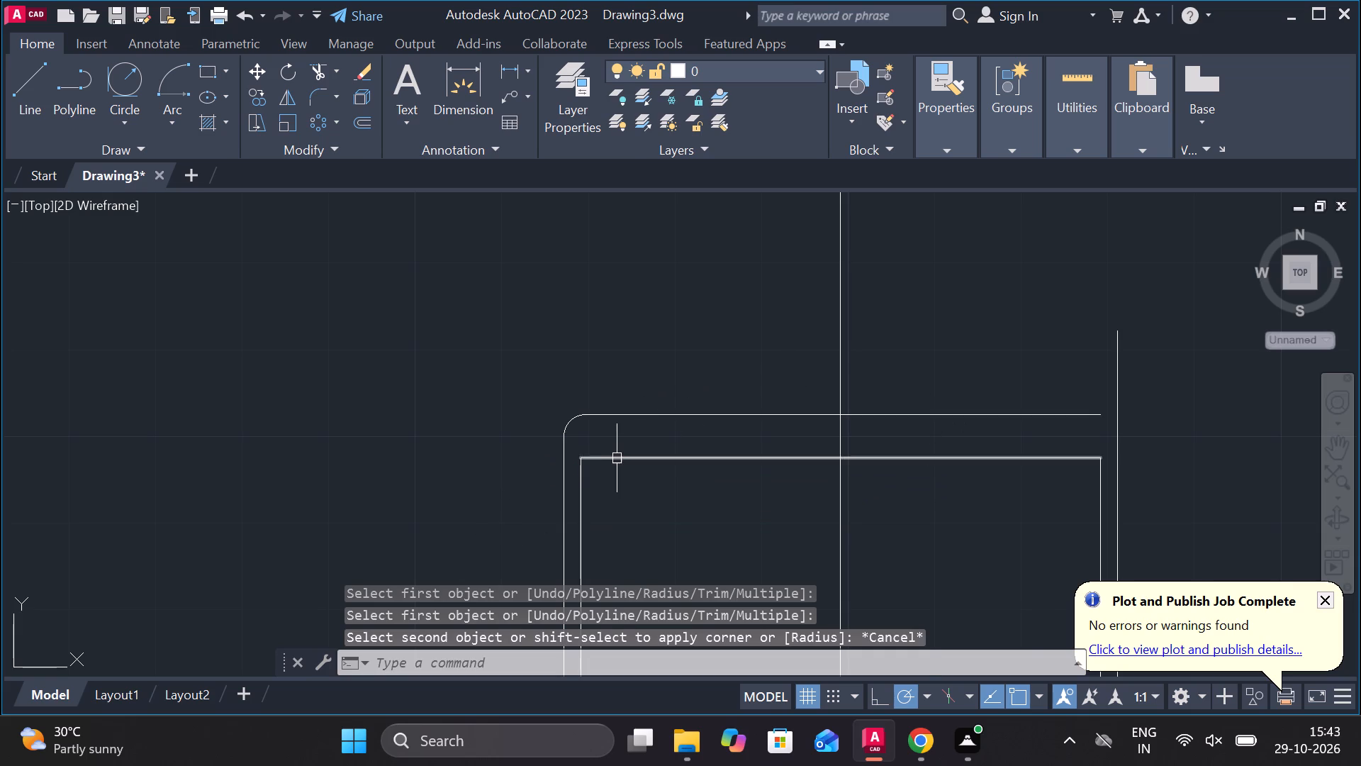
# Extend both ends of the rectangle's top line to meet the two outer vertical lines.
pyautogui.scroll(-1, 615, 458)
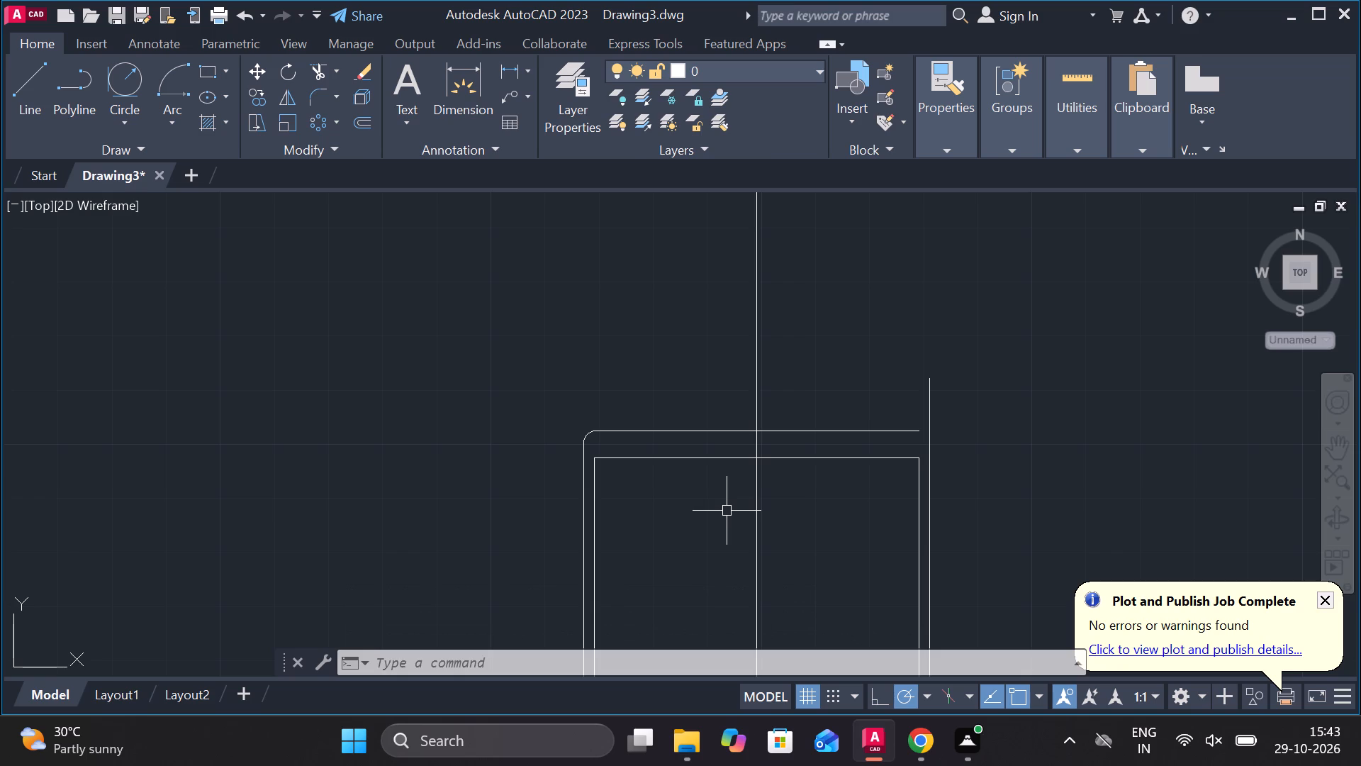
pyautogui.press('Escape')
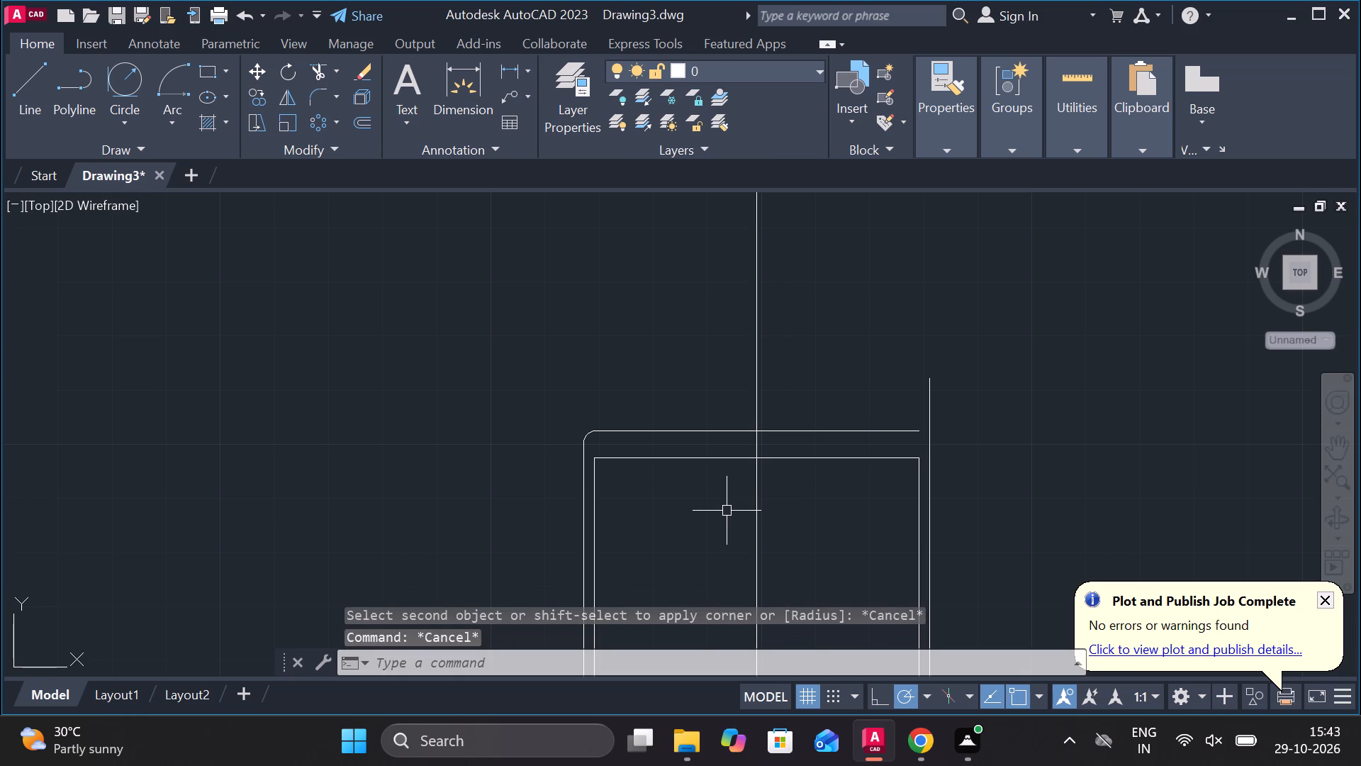
pyautogui.press('e')
pyautogui.press('x')
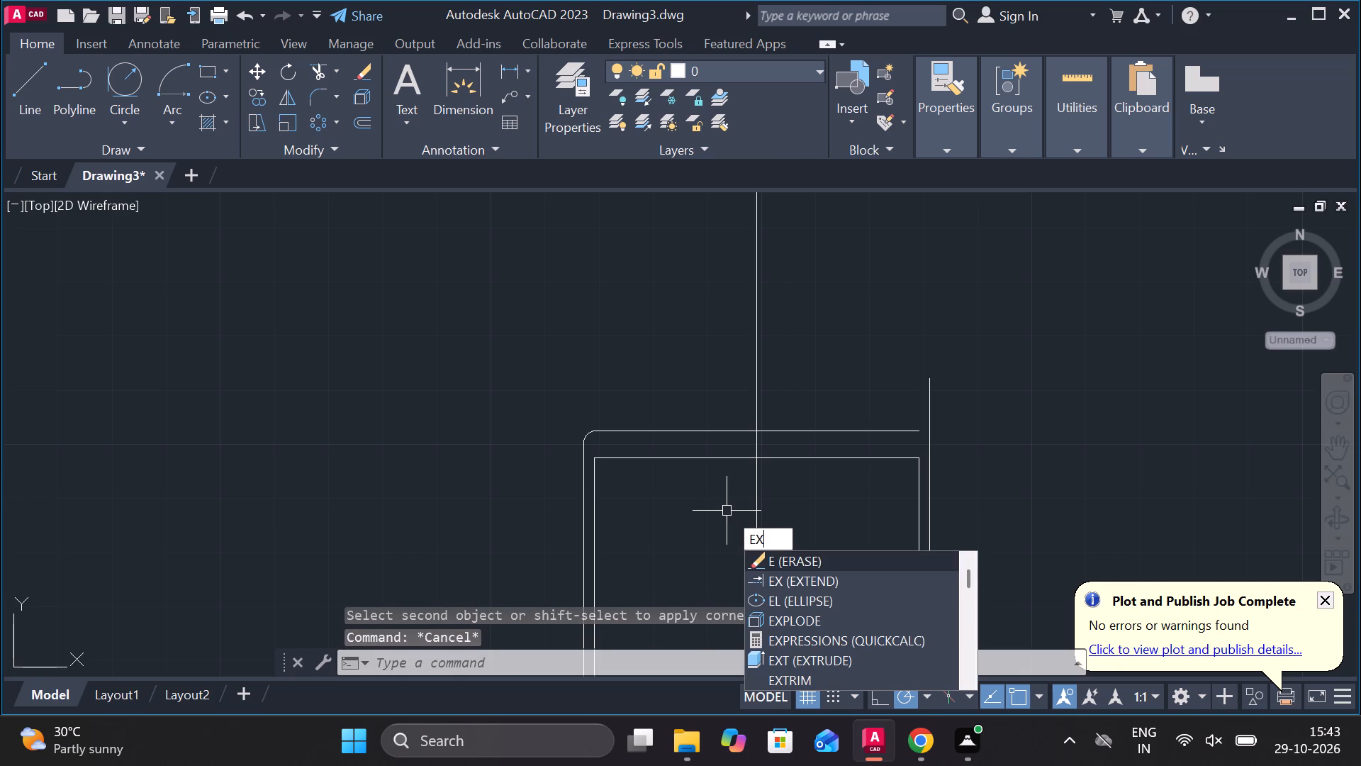
pyautogui.press('Return')
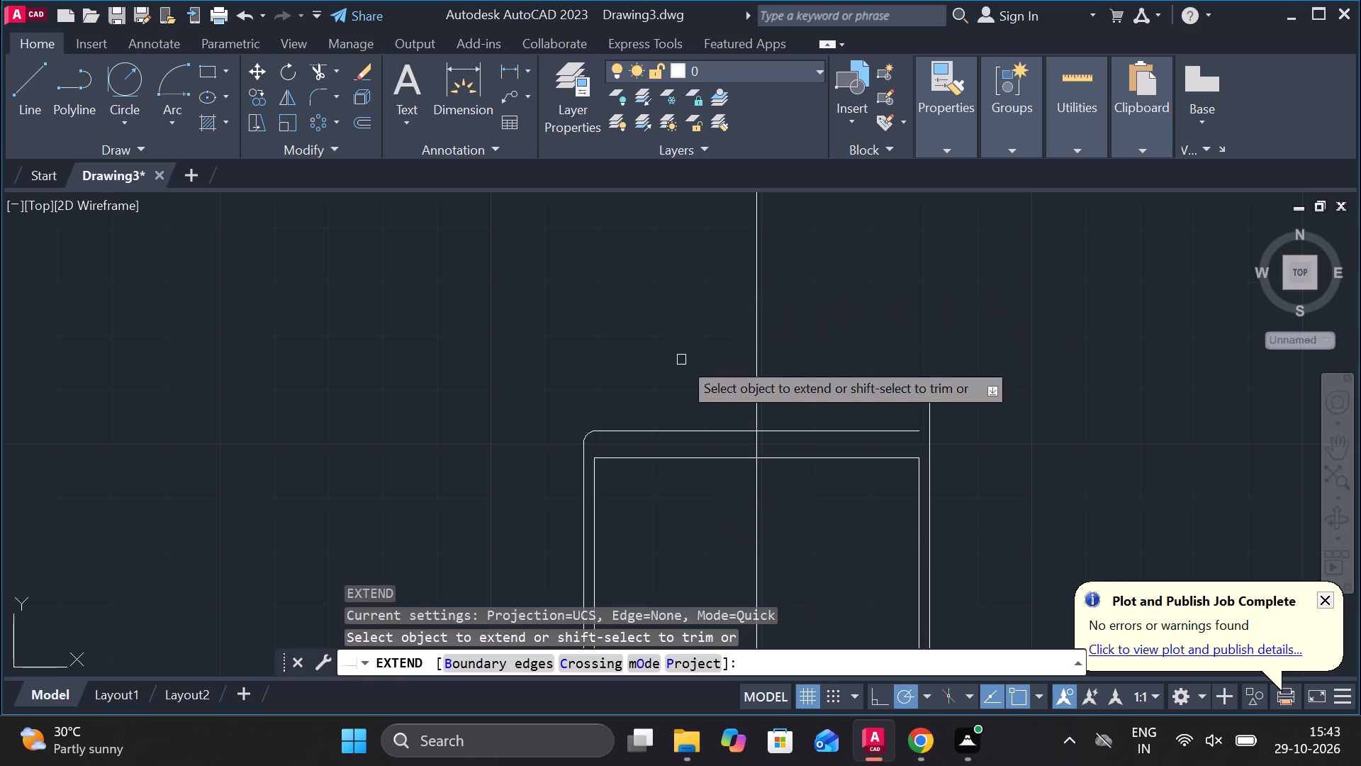
pyautogui.click(668, 453)
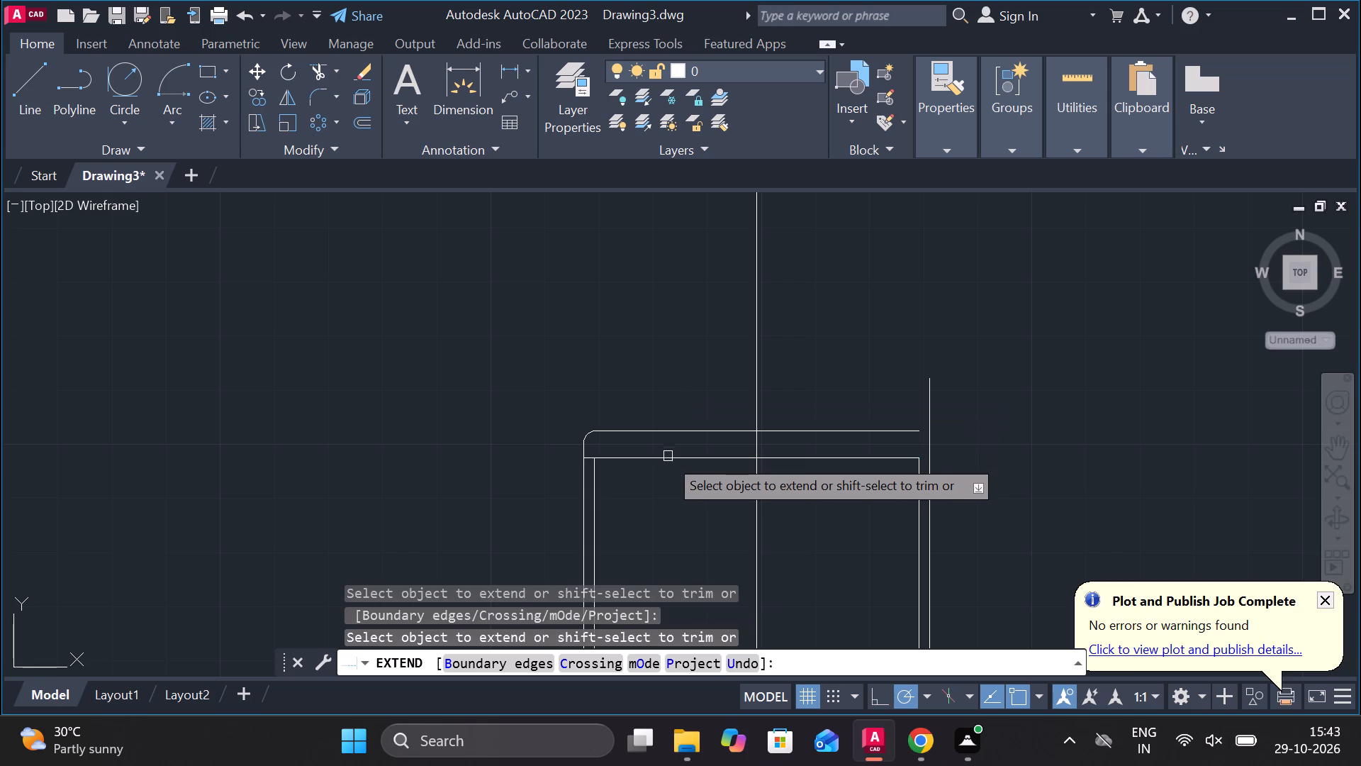
pyautogui.scroll(-3, 659, 499)
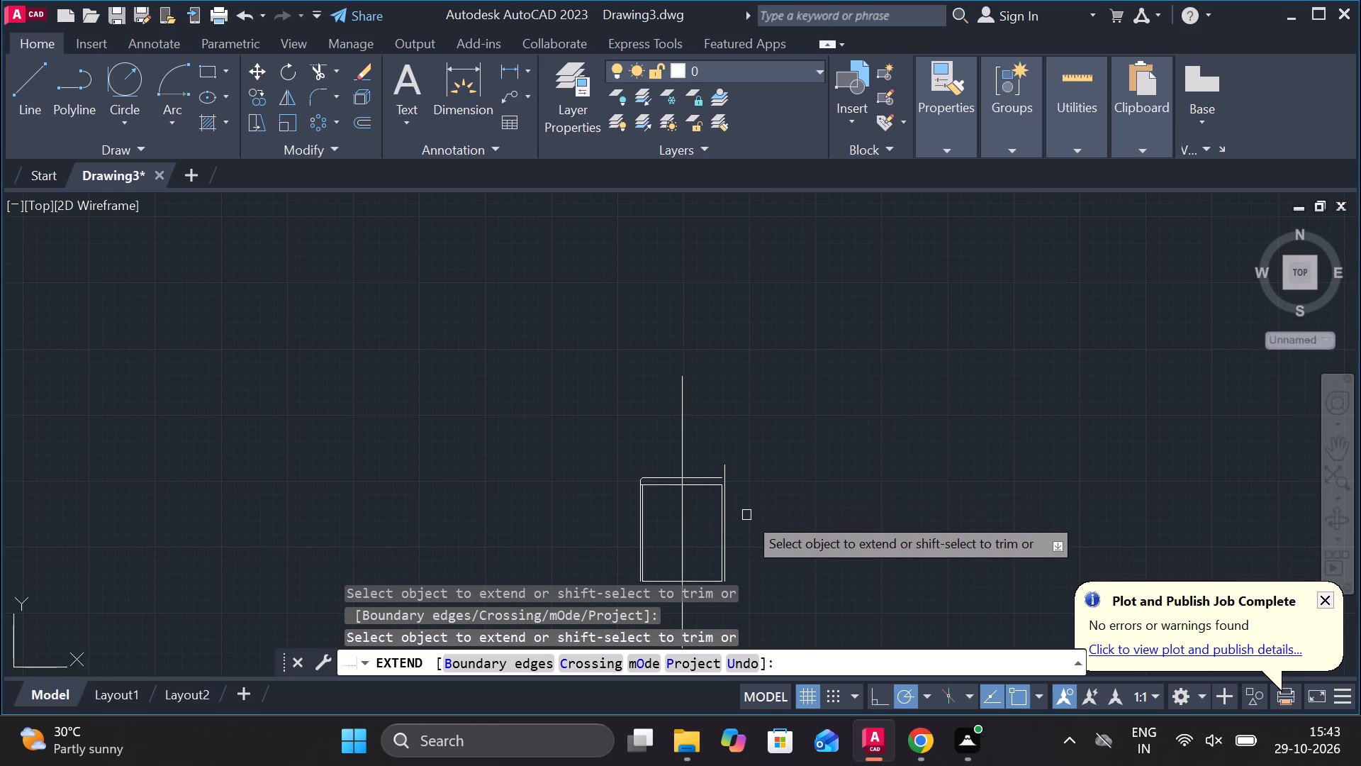
pyautogui.scroll(3, 746, 482)
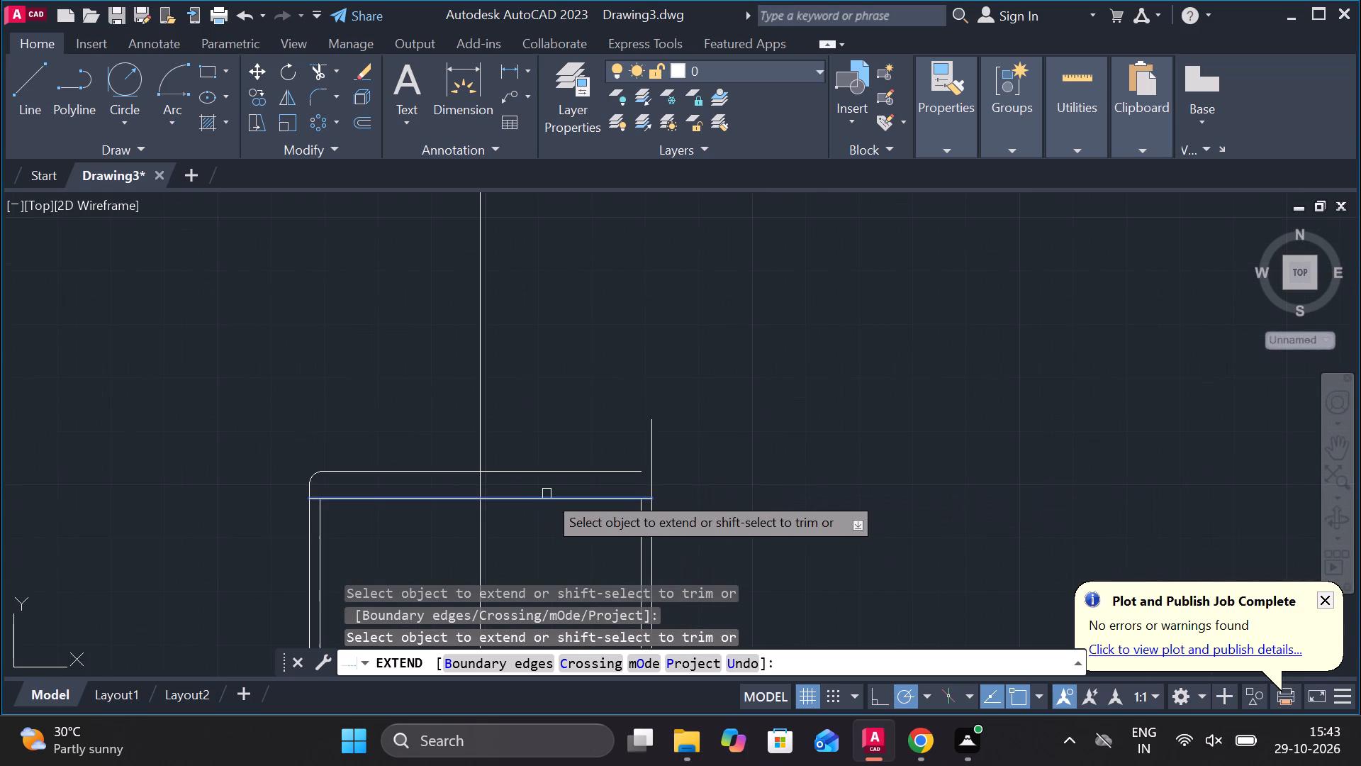
pyautogui.click(547, 494)
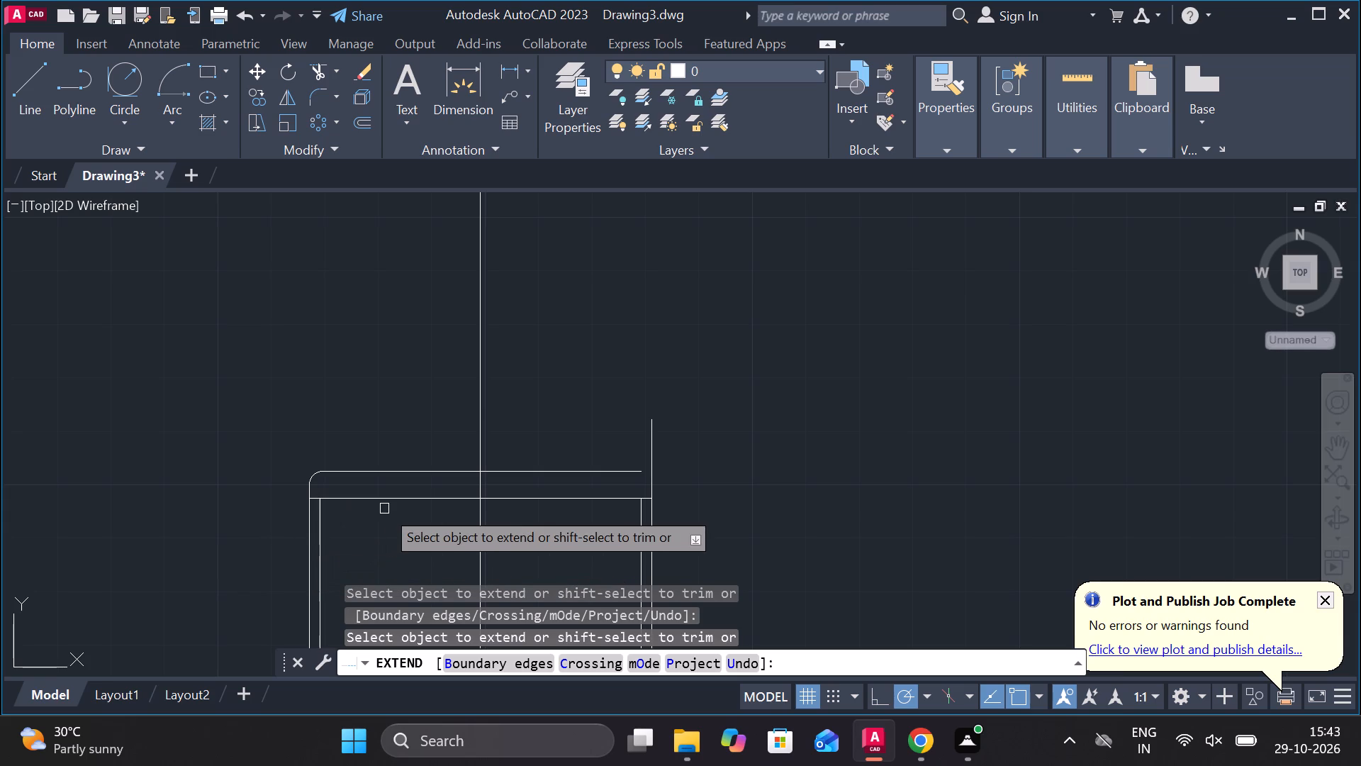
pyautogui.press('Escape')
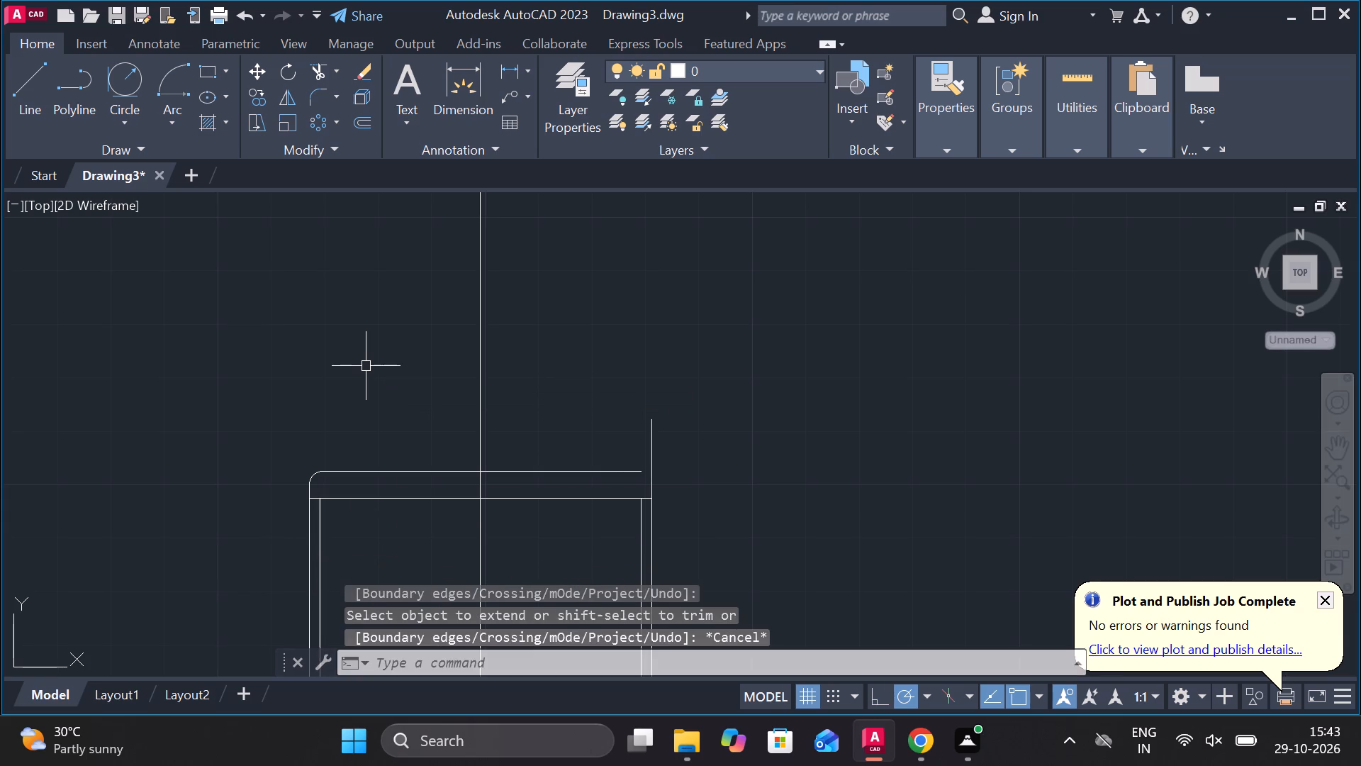
# Fillet the left outer vertical line with the rectangle's extended top line, keeping the 2.5 radius.
pyautogui.click(309, 99)
pyautogui.scroll(3, 335, 477)
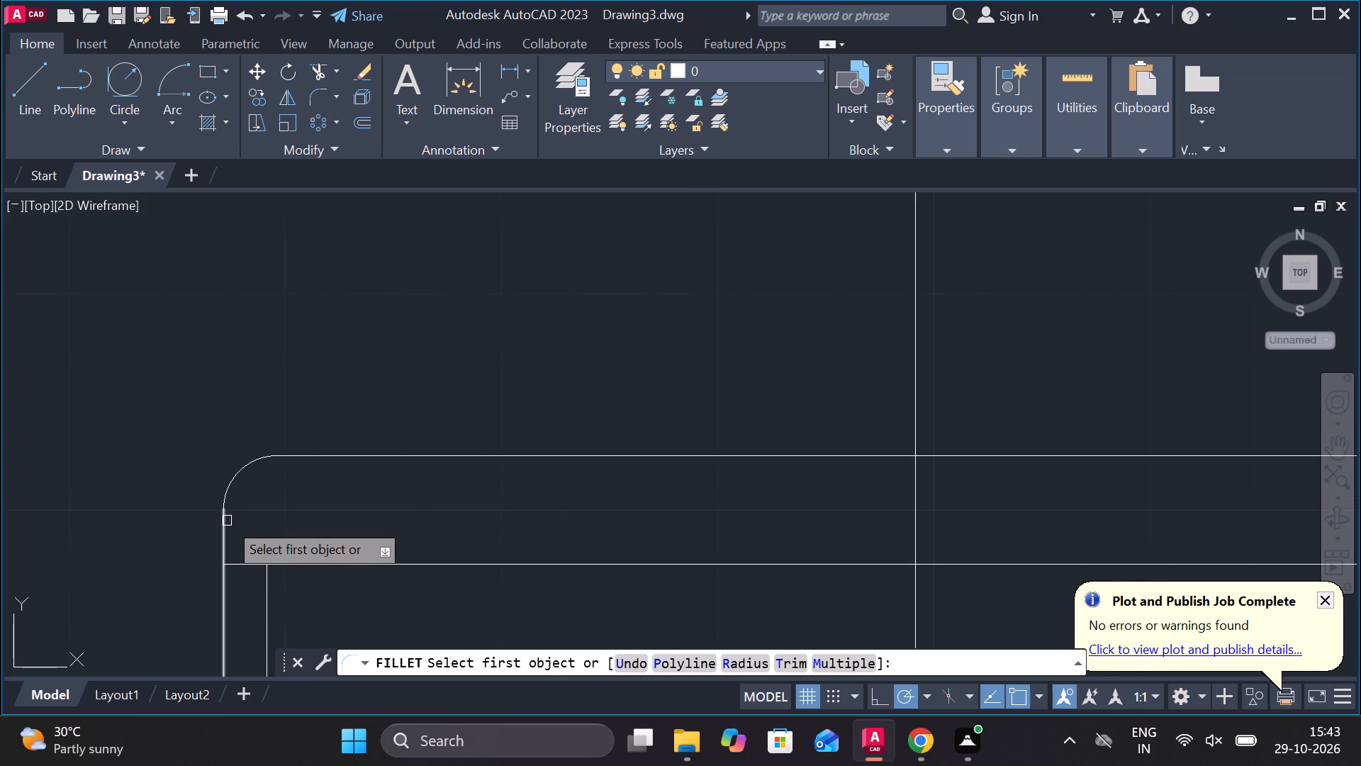
pyautogui.click(227, 521)
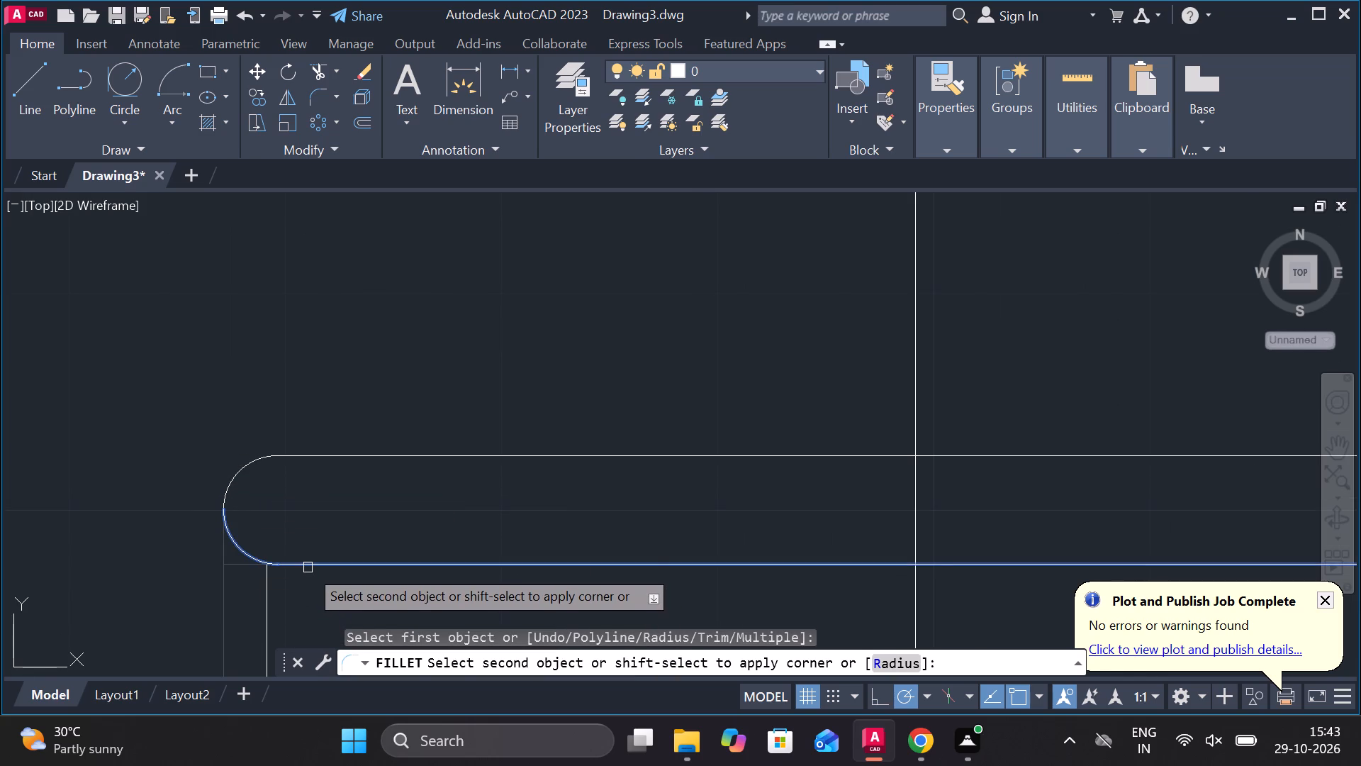
# Fillet the right outer vertical line with the upper horizontal line and with the rectangle's extended top line, keeping the 2.5 radius.
pyautogui.scroll(-3, 449, 524)
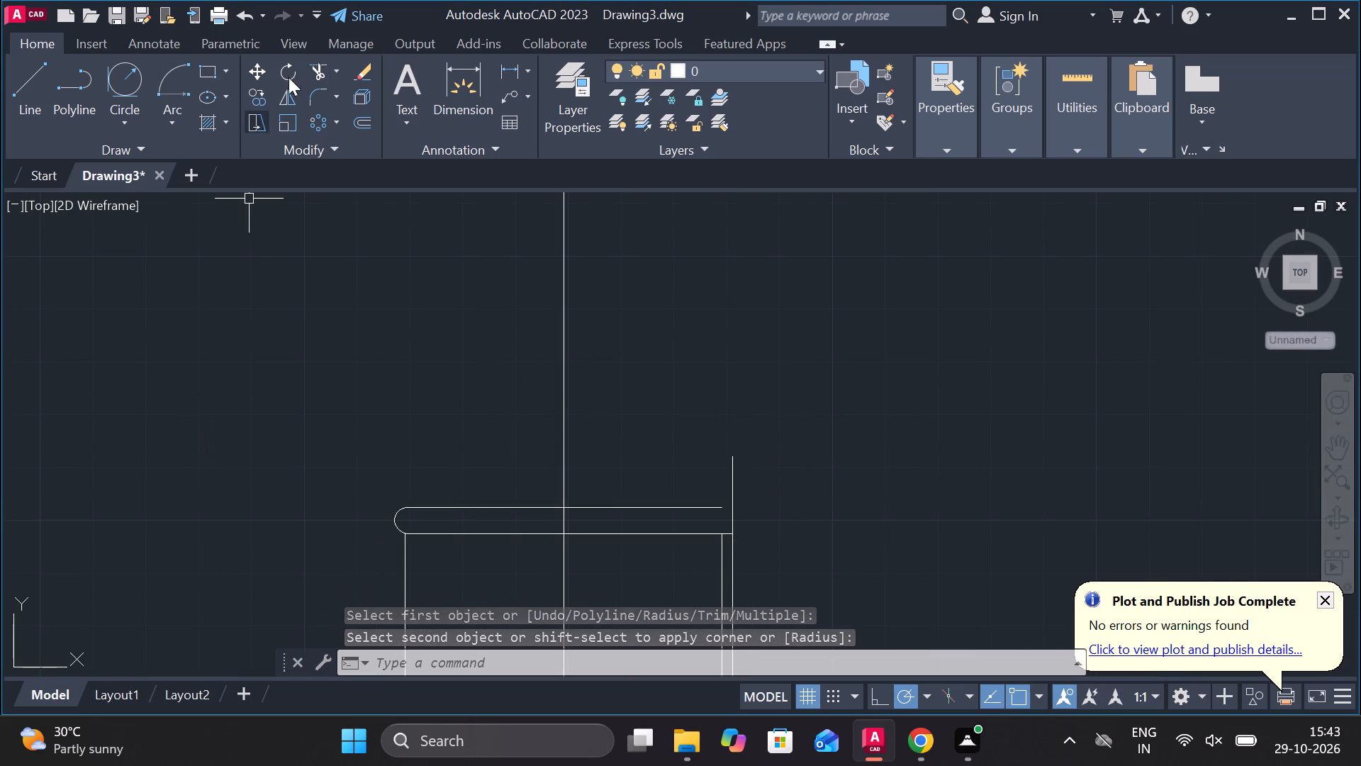
pyautogui.click(311, 94)
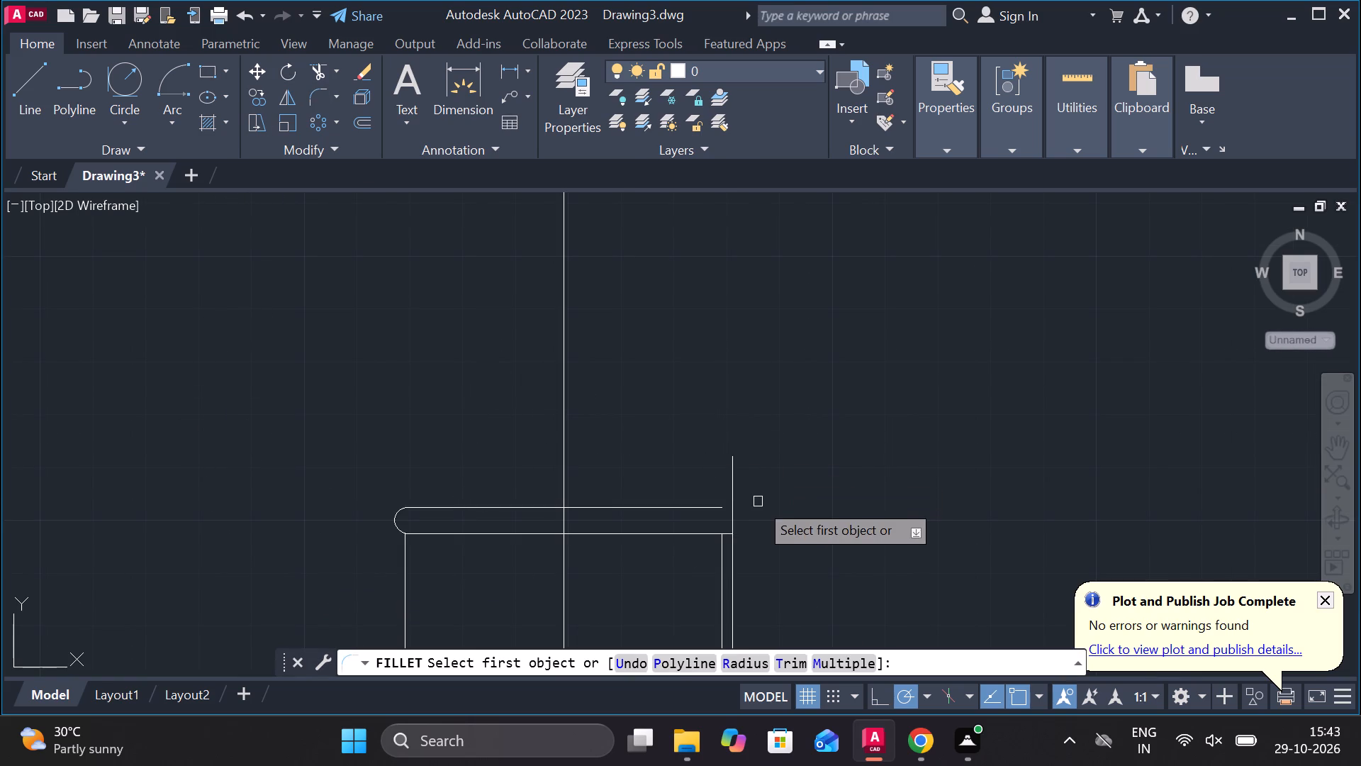
pyautogui.scroll(2, 756, 506)
pyautogui.click(628, 514)
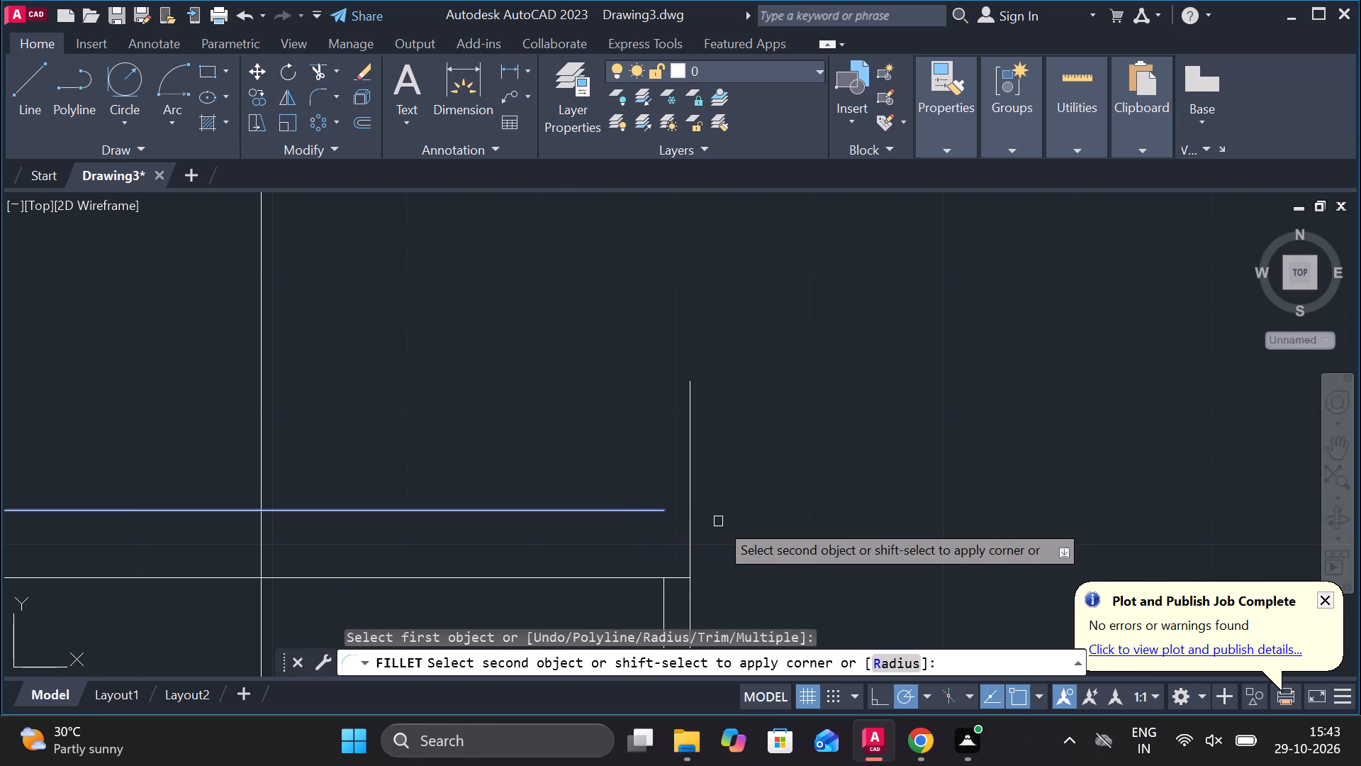
pyautogui.click(692, 543)
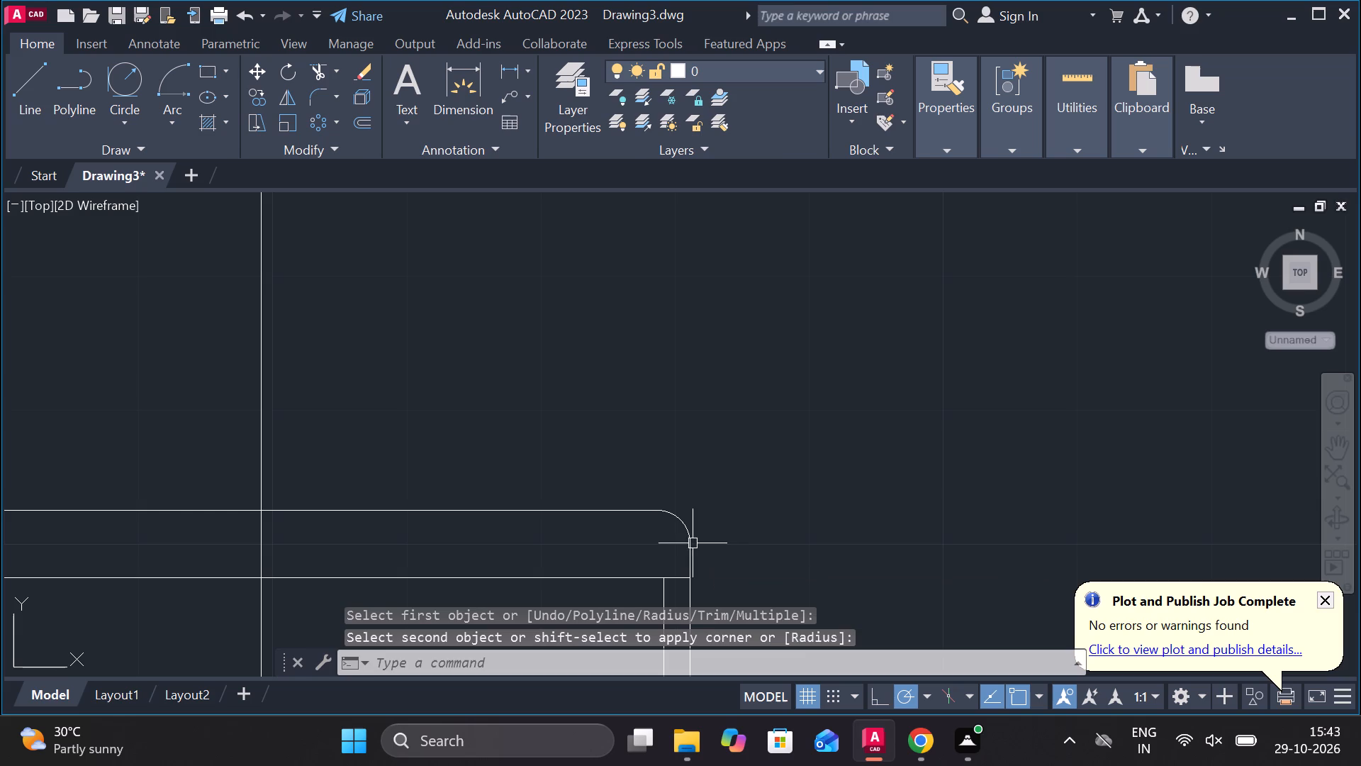
pyautogui.scroll(-2, 414, 355)
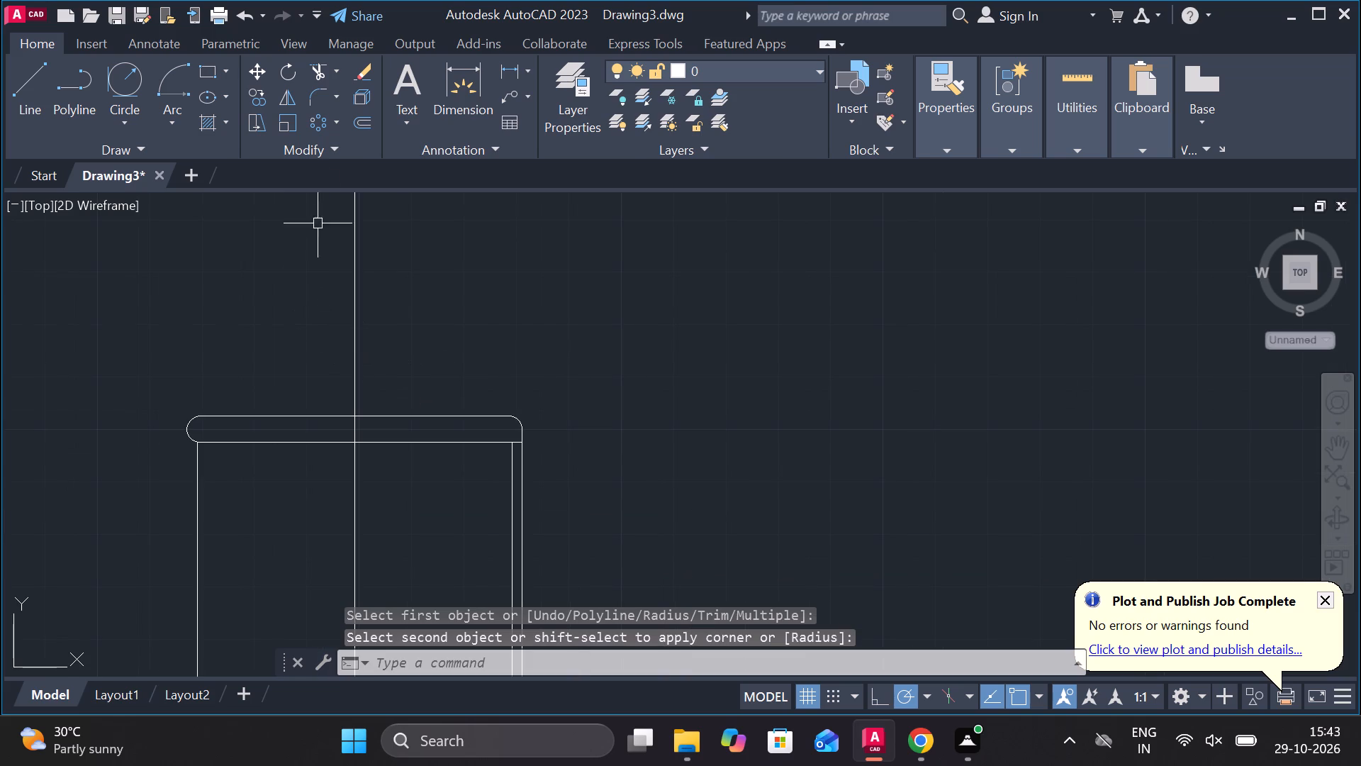
pyautogui.click(319, 103)
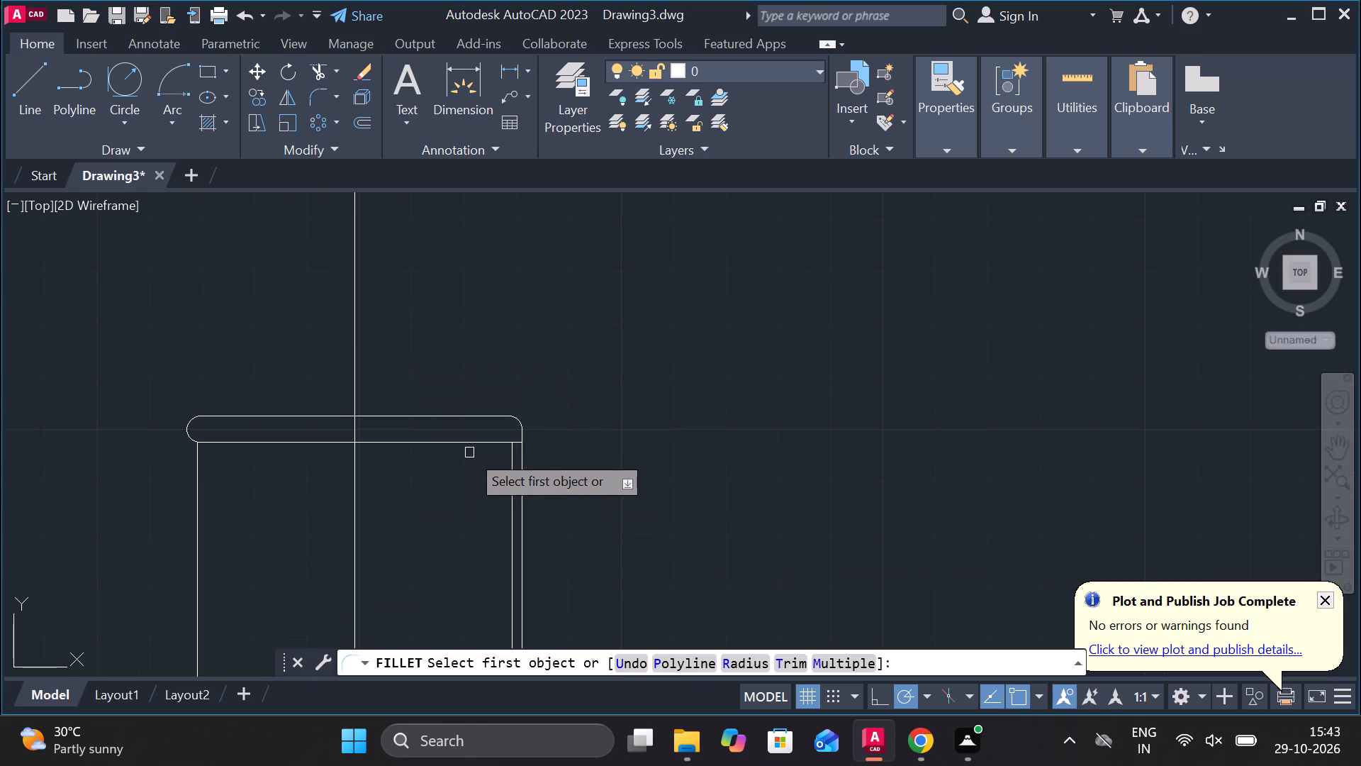
pyautogui.scroll(2, 469, 453)
pyautogui.click(580, 428)
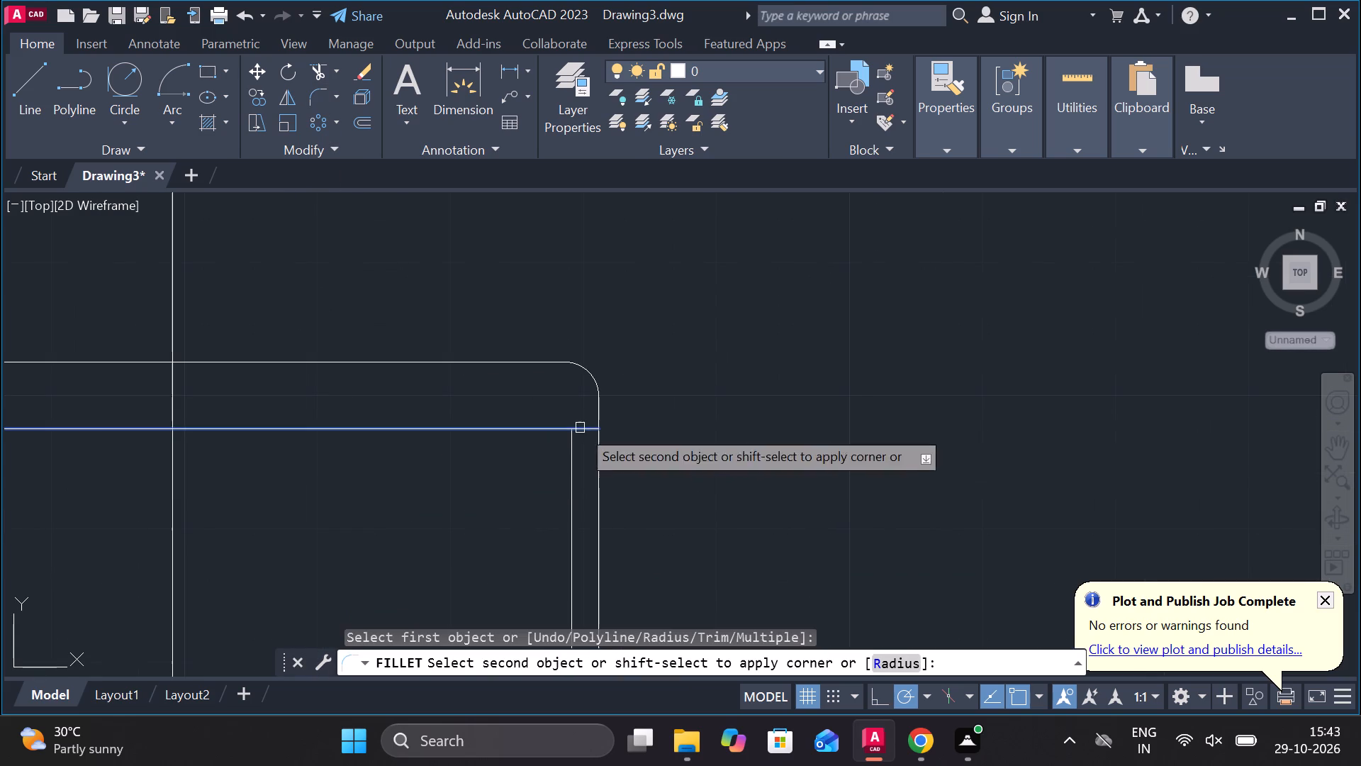
pyautogui.click(597, 405)
pyautogui.scroll(-3, 635, 477)
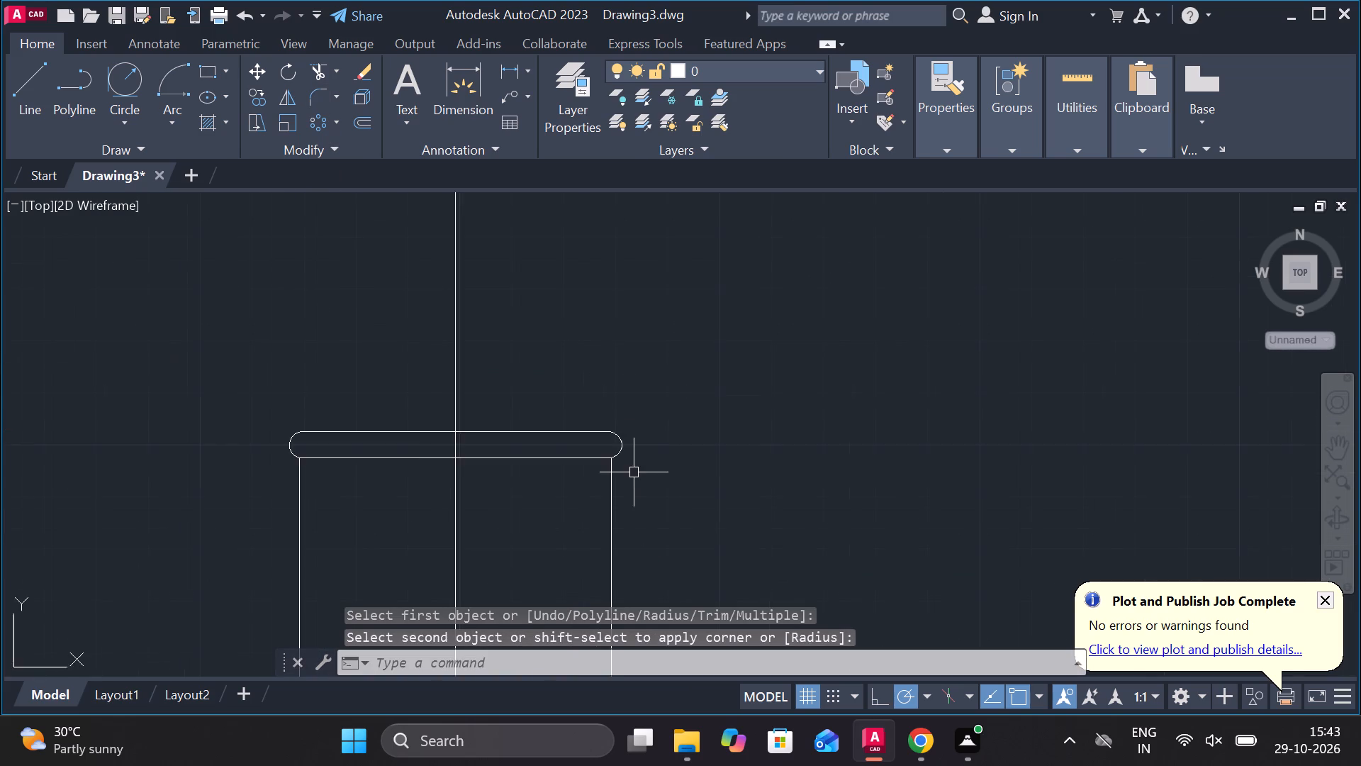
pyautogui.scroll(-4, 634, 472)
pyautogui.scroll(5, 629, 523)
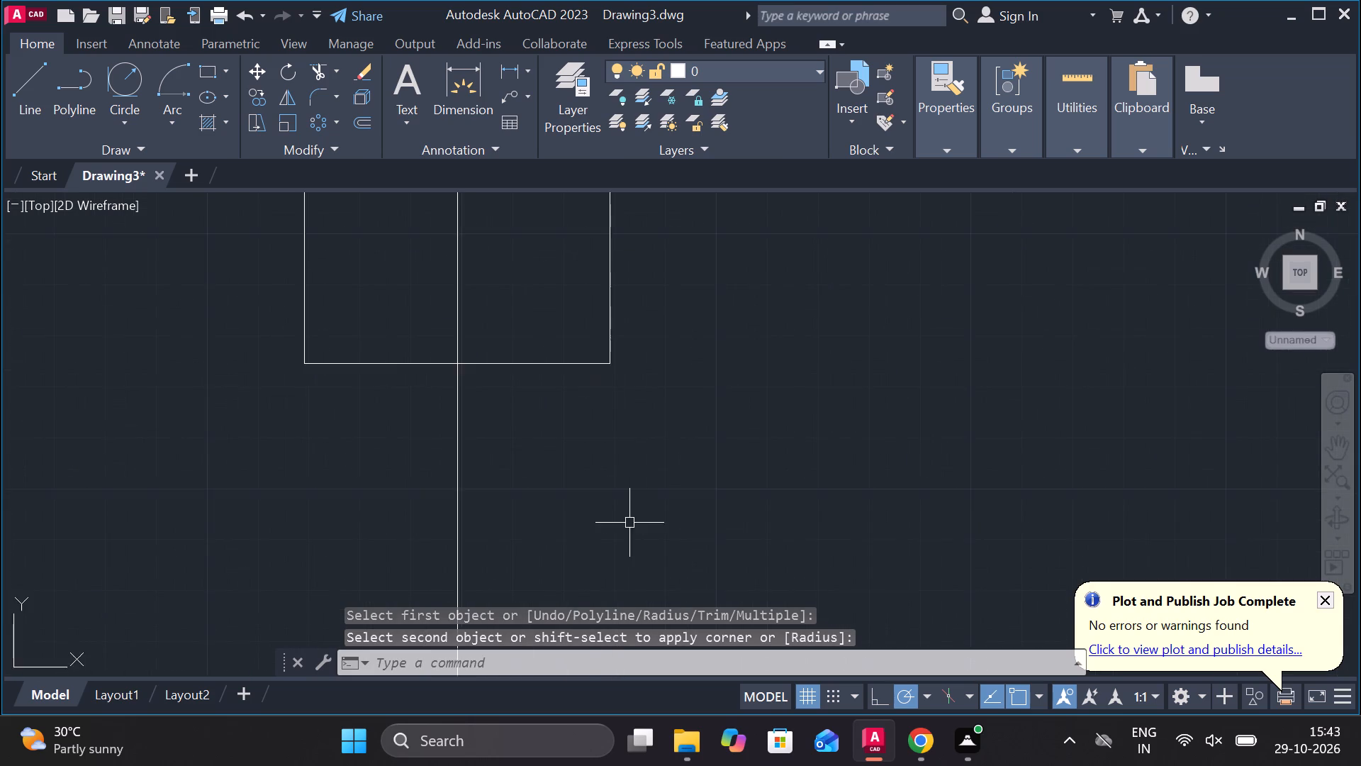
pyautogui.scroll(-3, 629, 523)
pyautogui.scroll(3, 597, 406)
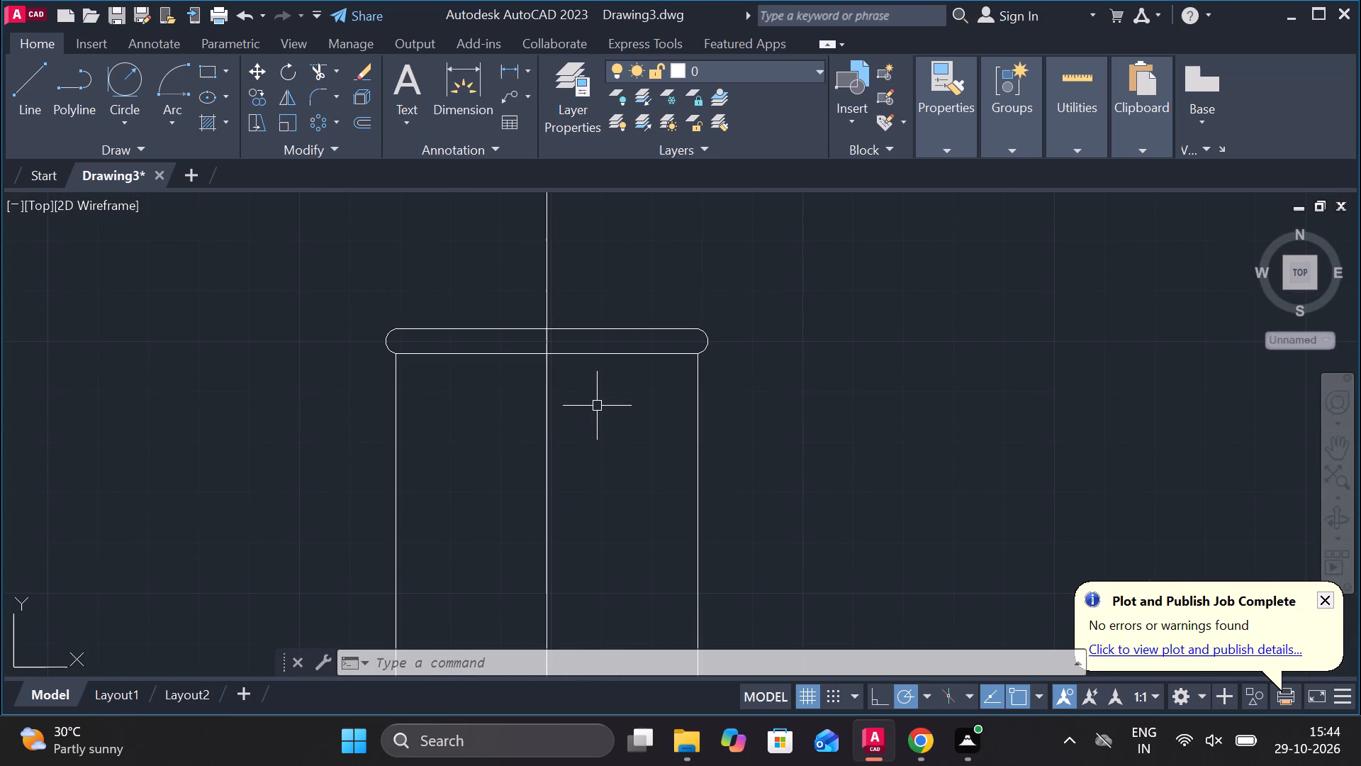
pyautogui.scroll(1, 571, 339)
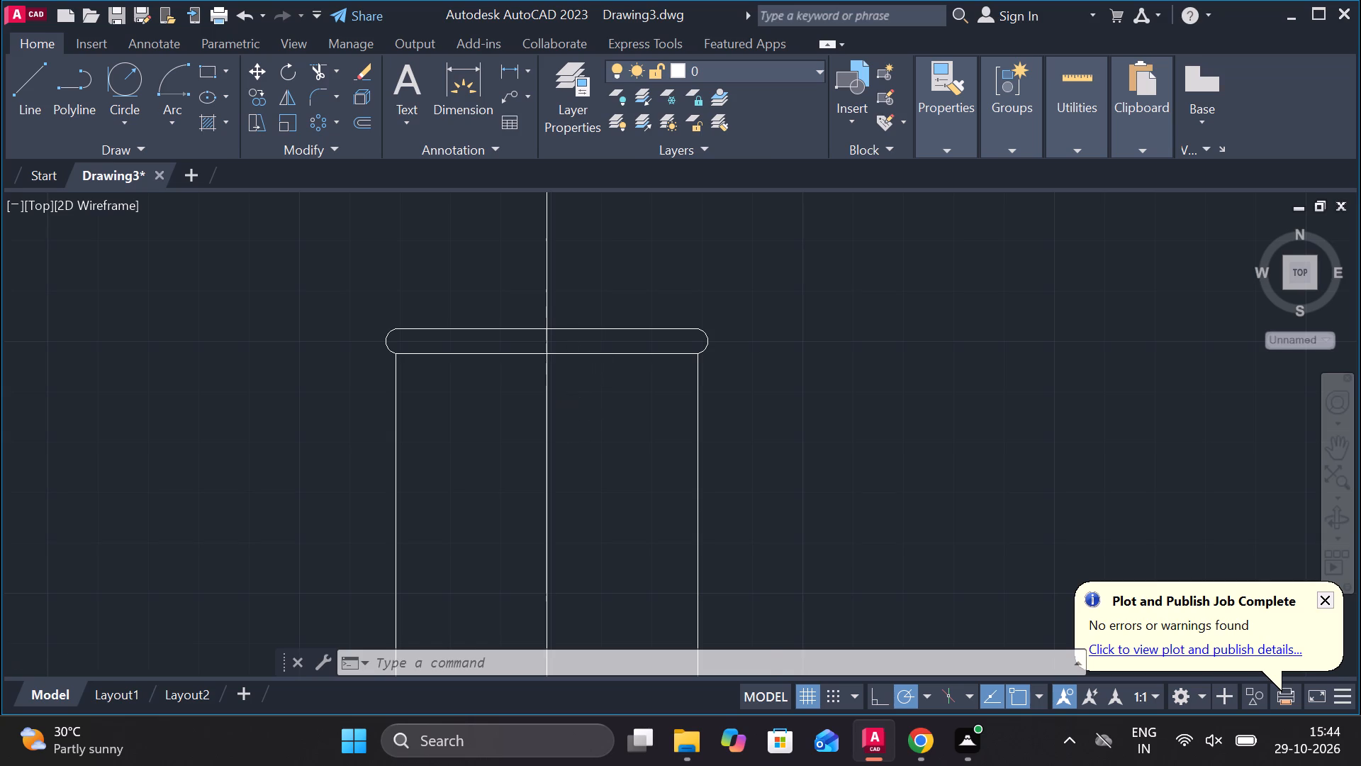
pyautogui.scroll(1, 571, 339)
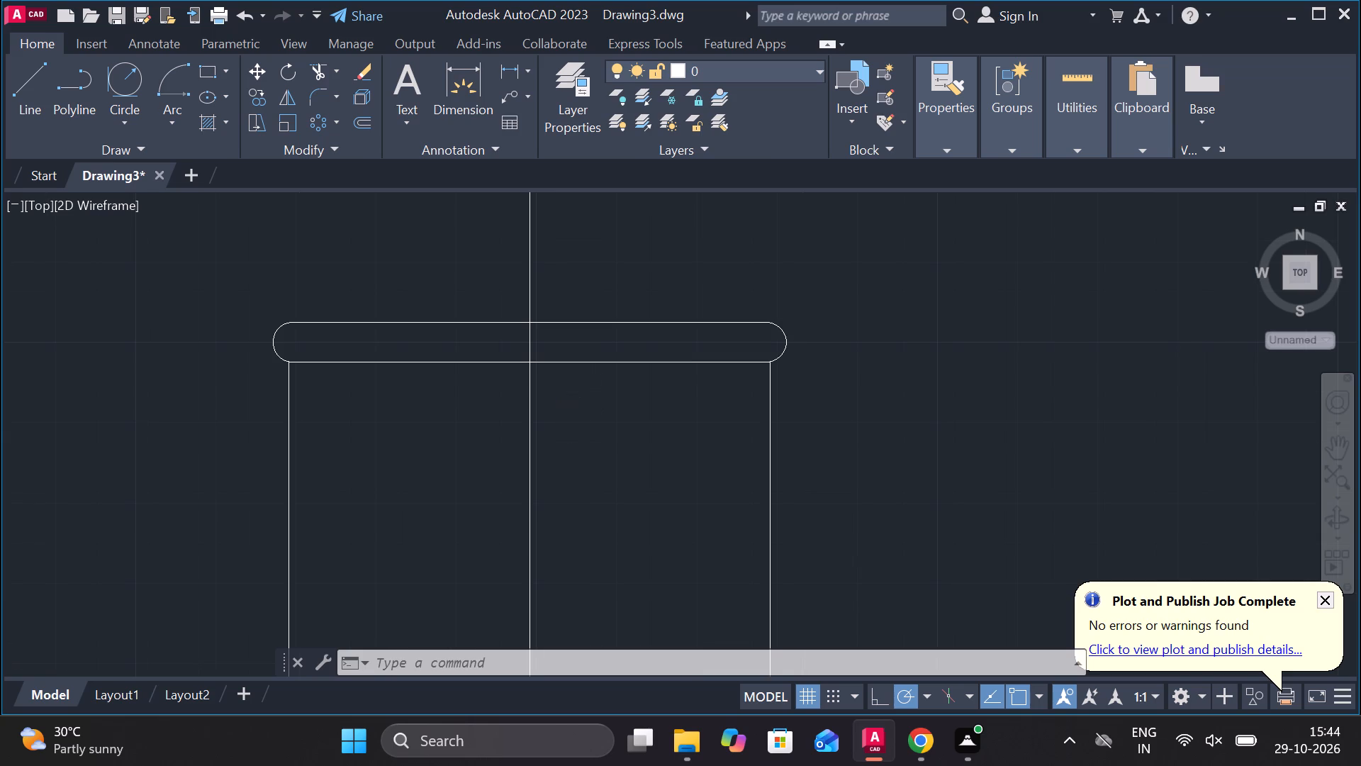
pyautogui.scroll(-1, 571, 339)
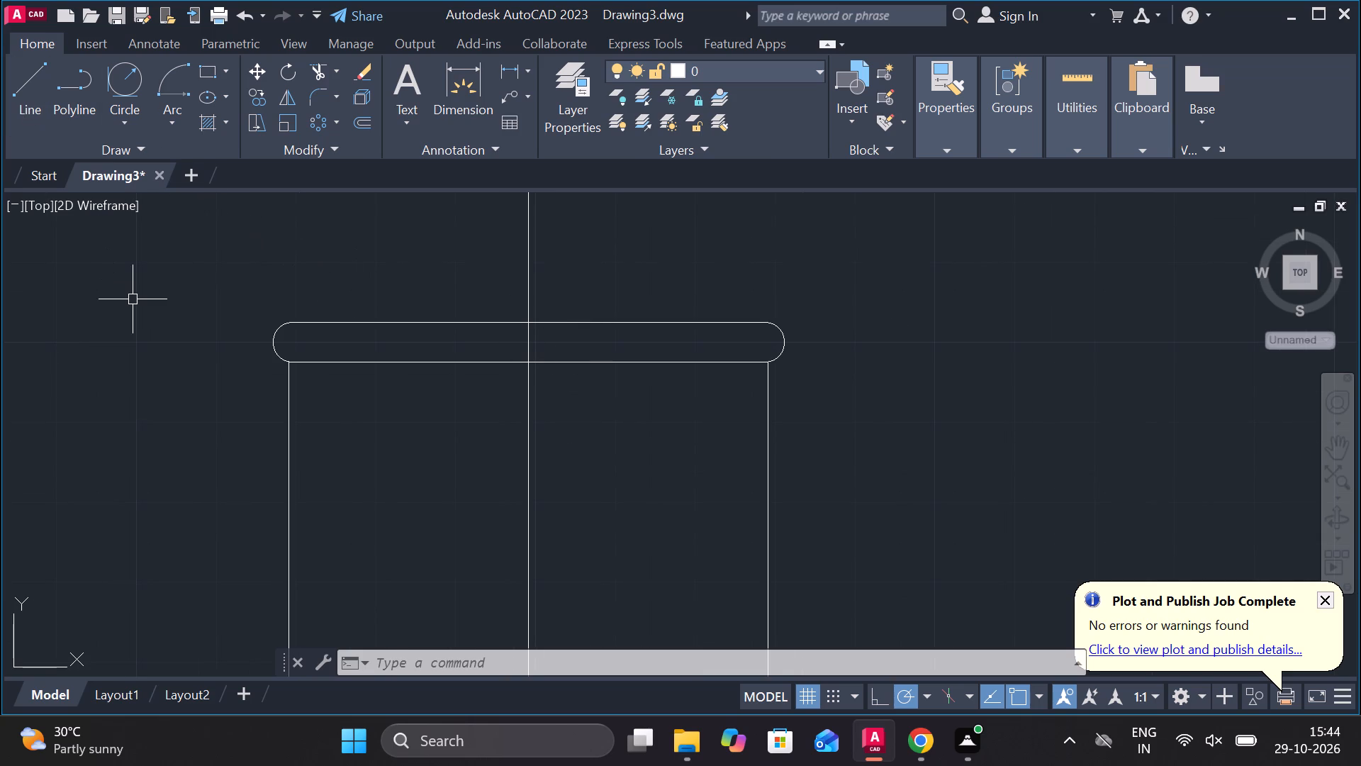
# Copy the top horizontal line of the rounded band 11 units straight up along the centre line.
pyautogui.press('Escape')
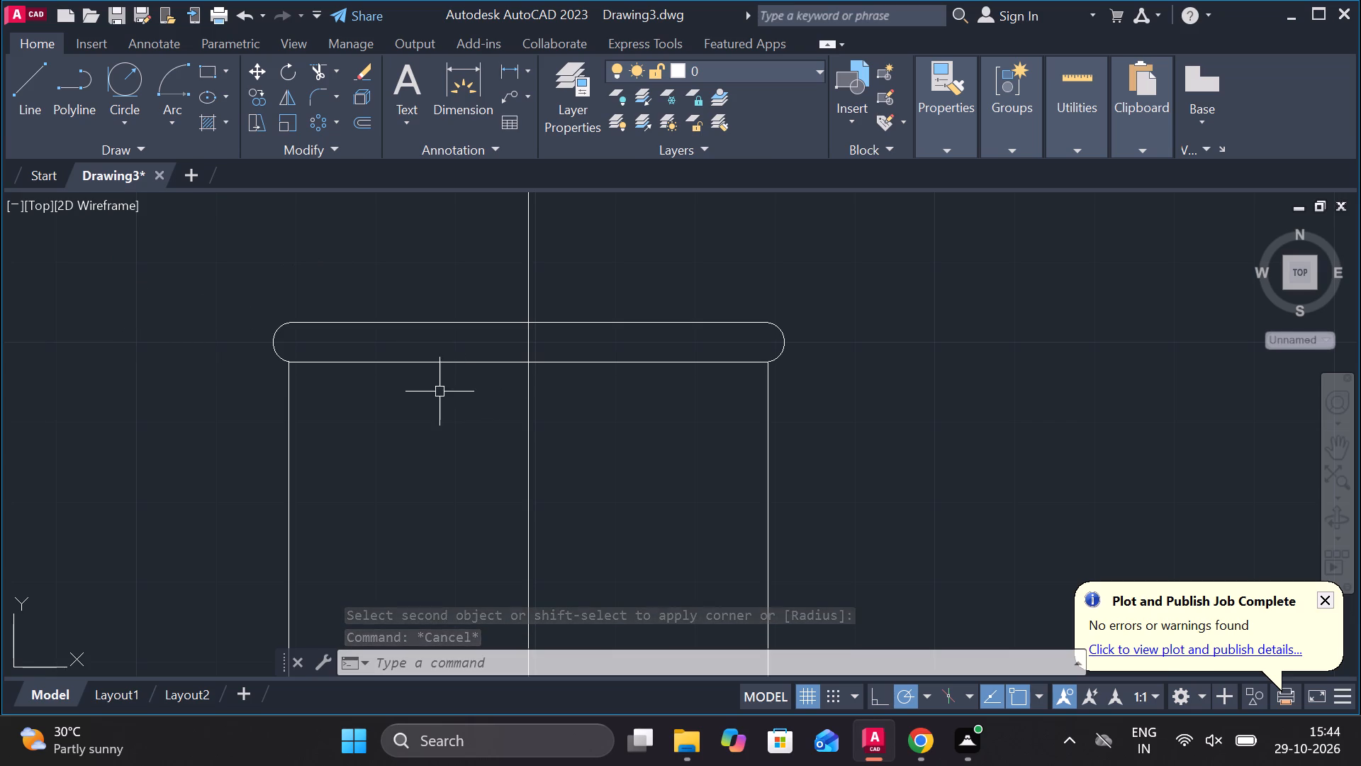
pyautogui.click(552, 321)
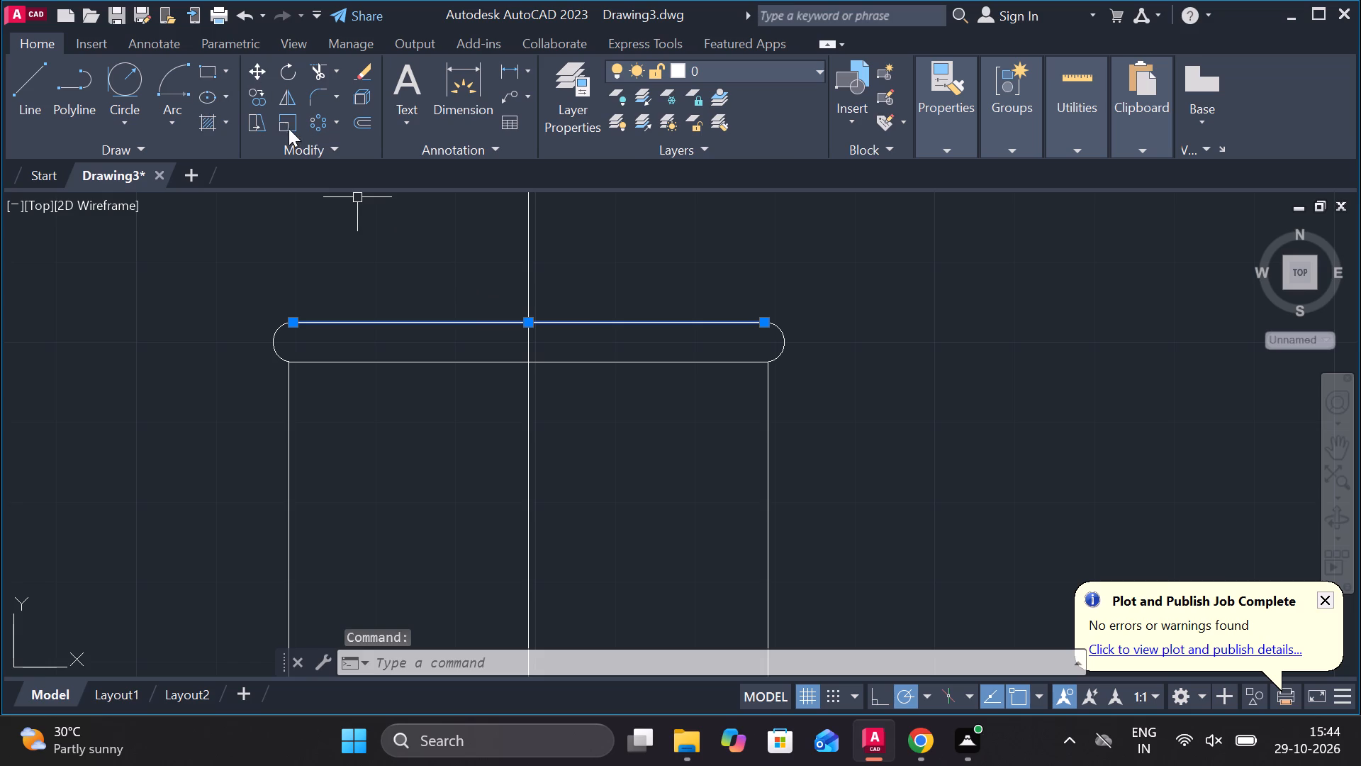
pyautogui.click(257, 96)
pyautogui.click(528, 324)
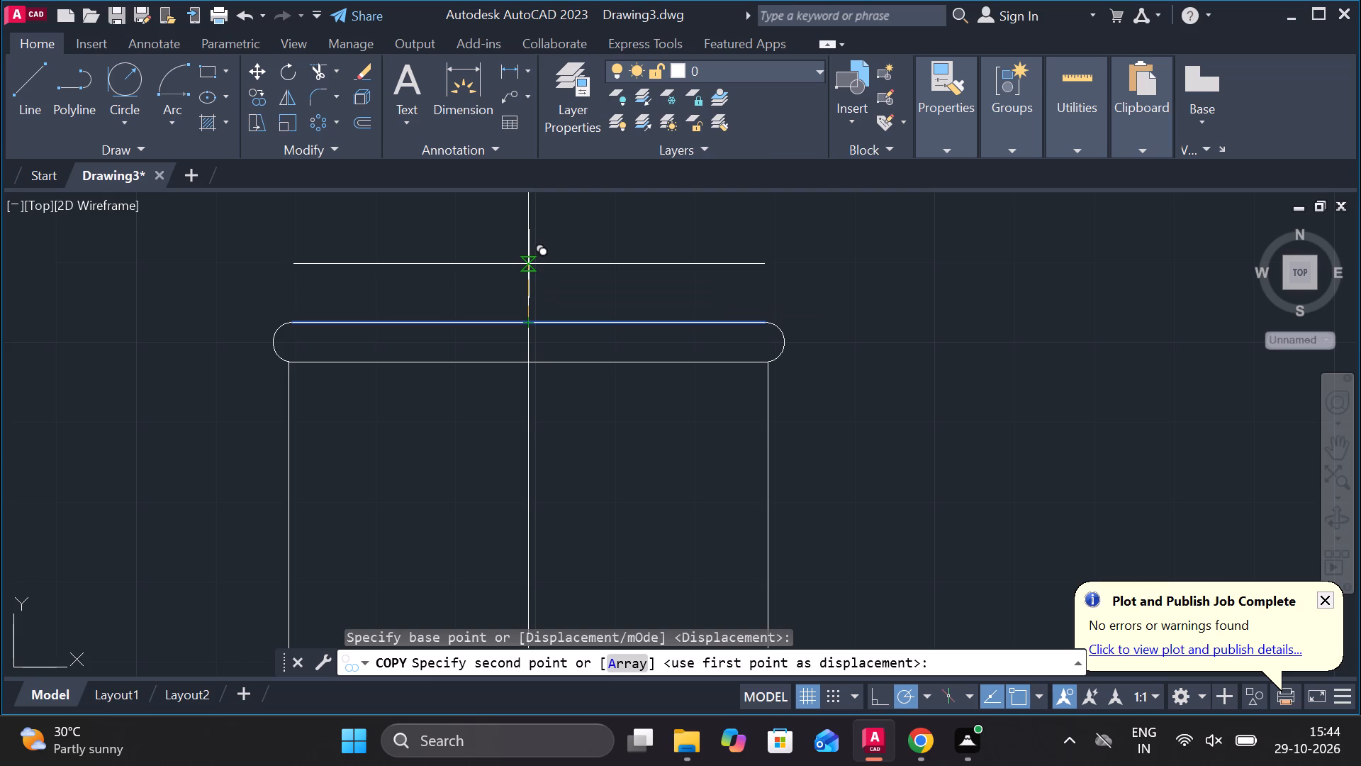
pyautogui.write('23')
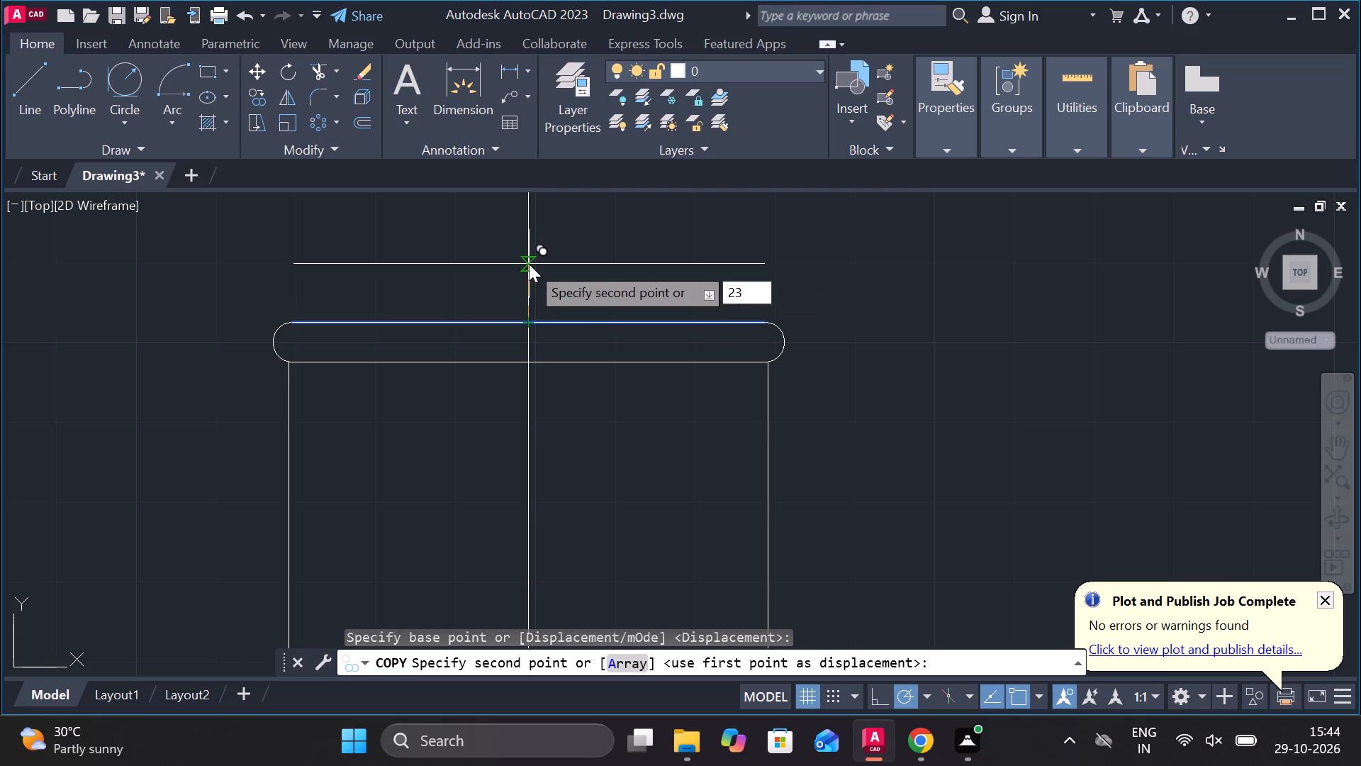
pyautogui.press('BackSpace')
pyautogui.press('BackSpace')
pyautogui.write('11')
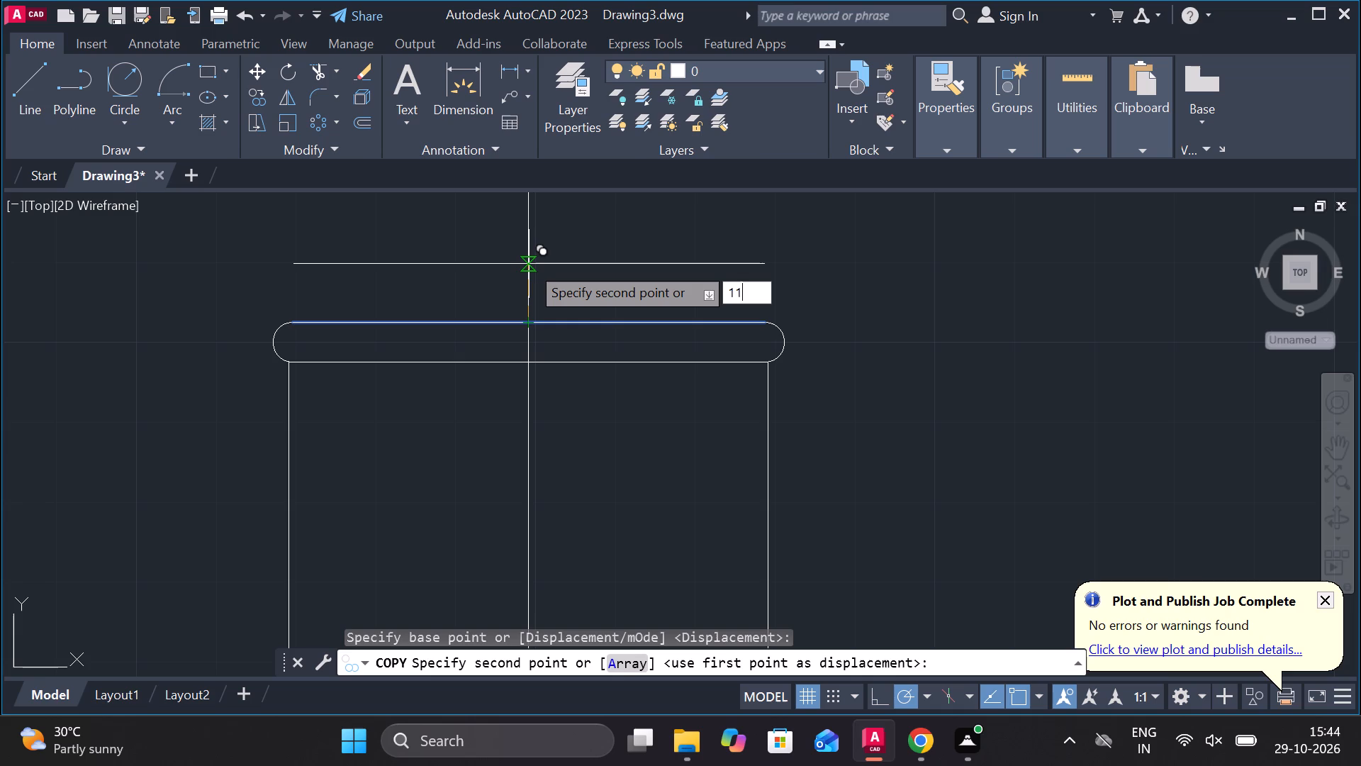
pyautogui.press('Return')
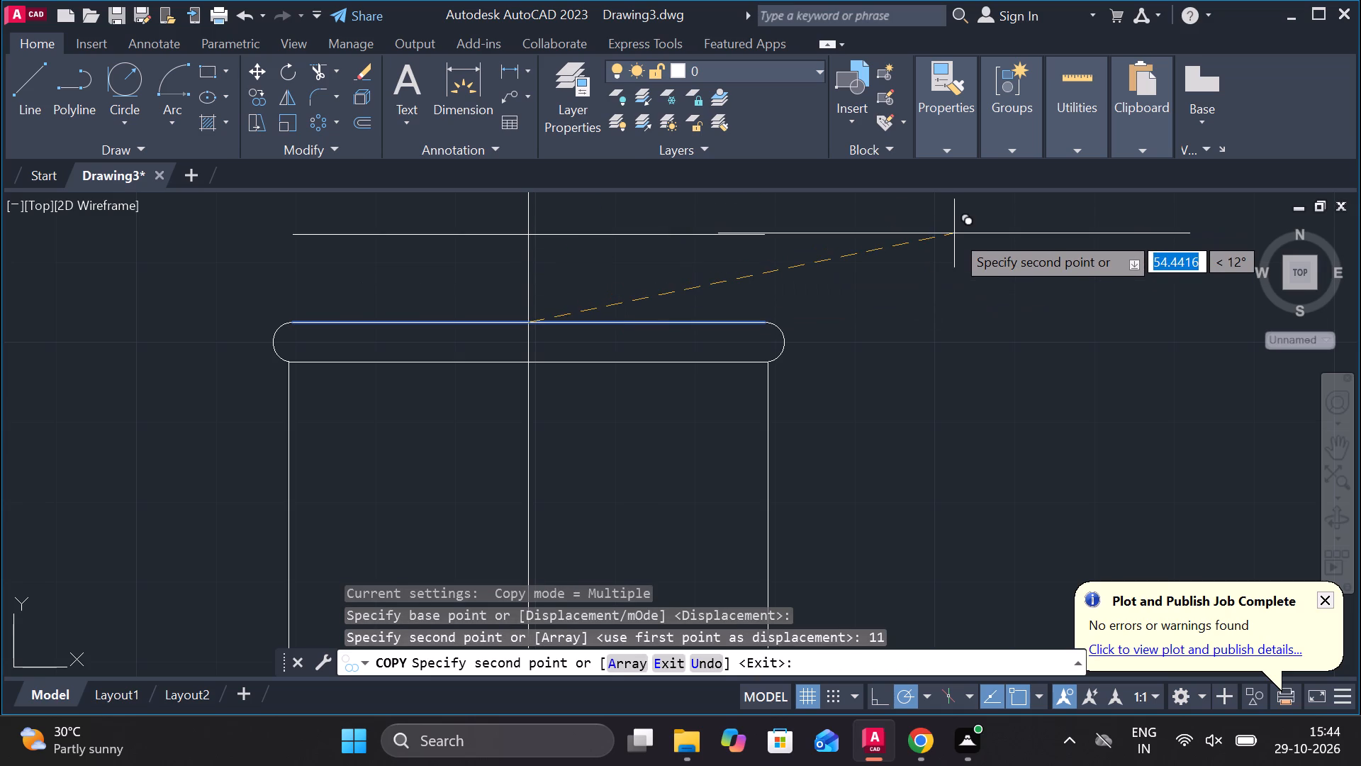
pyautogui.press('Escape')
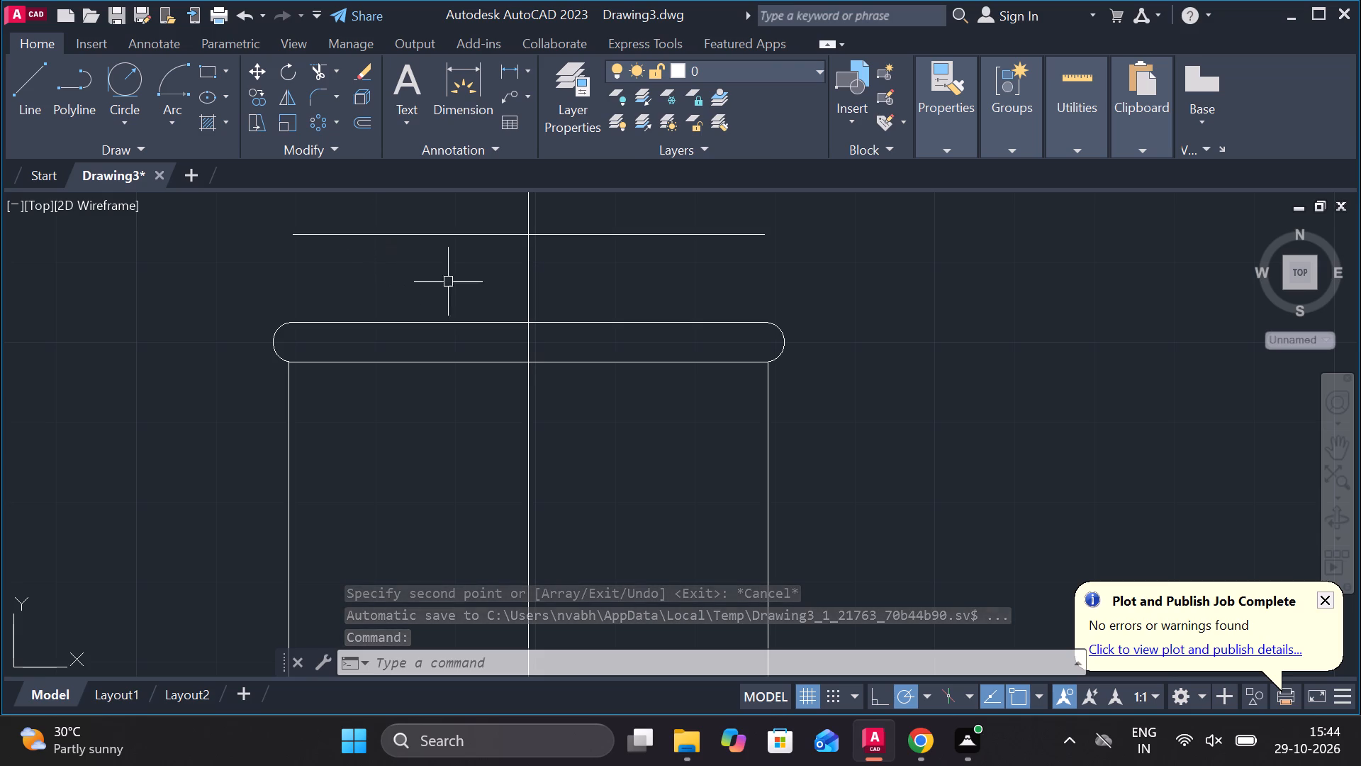
# Copy the vertical centre line 11.5 units to the left, using its intersection with the band's top line as base point.
pyautogui.scroll(-3, 544, 289)
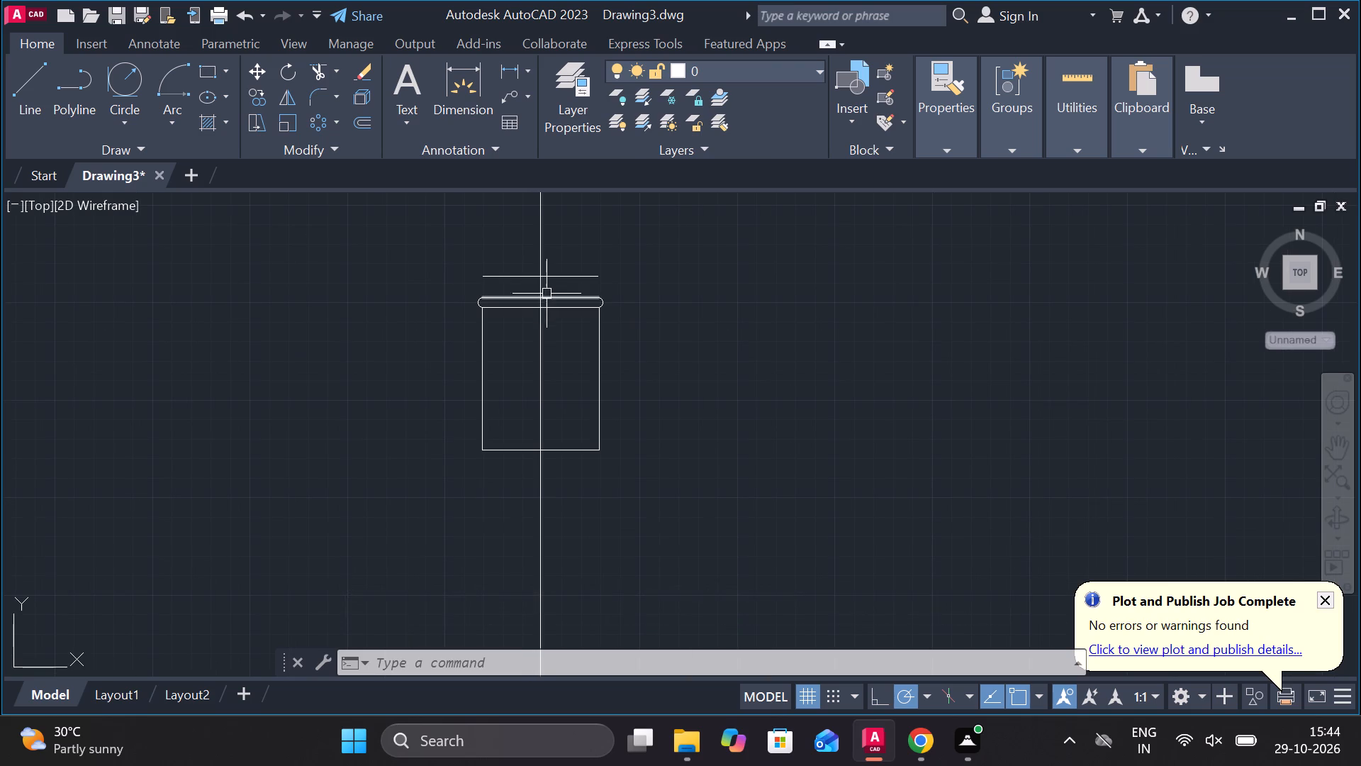
pyautogui.scroll(2, 583, 219)
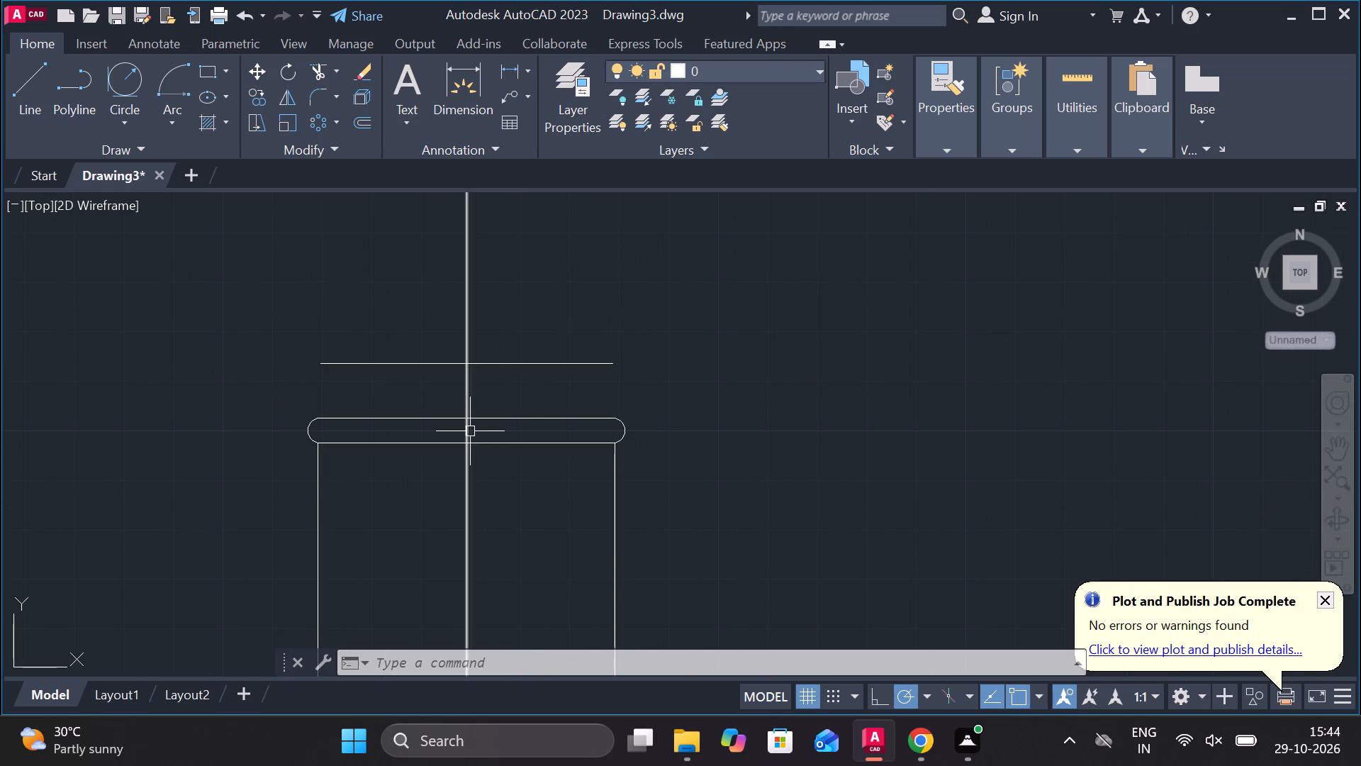
pyautogui.click(465, 394)
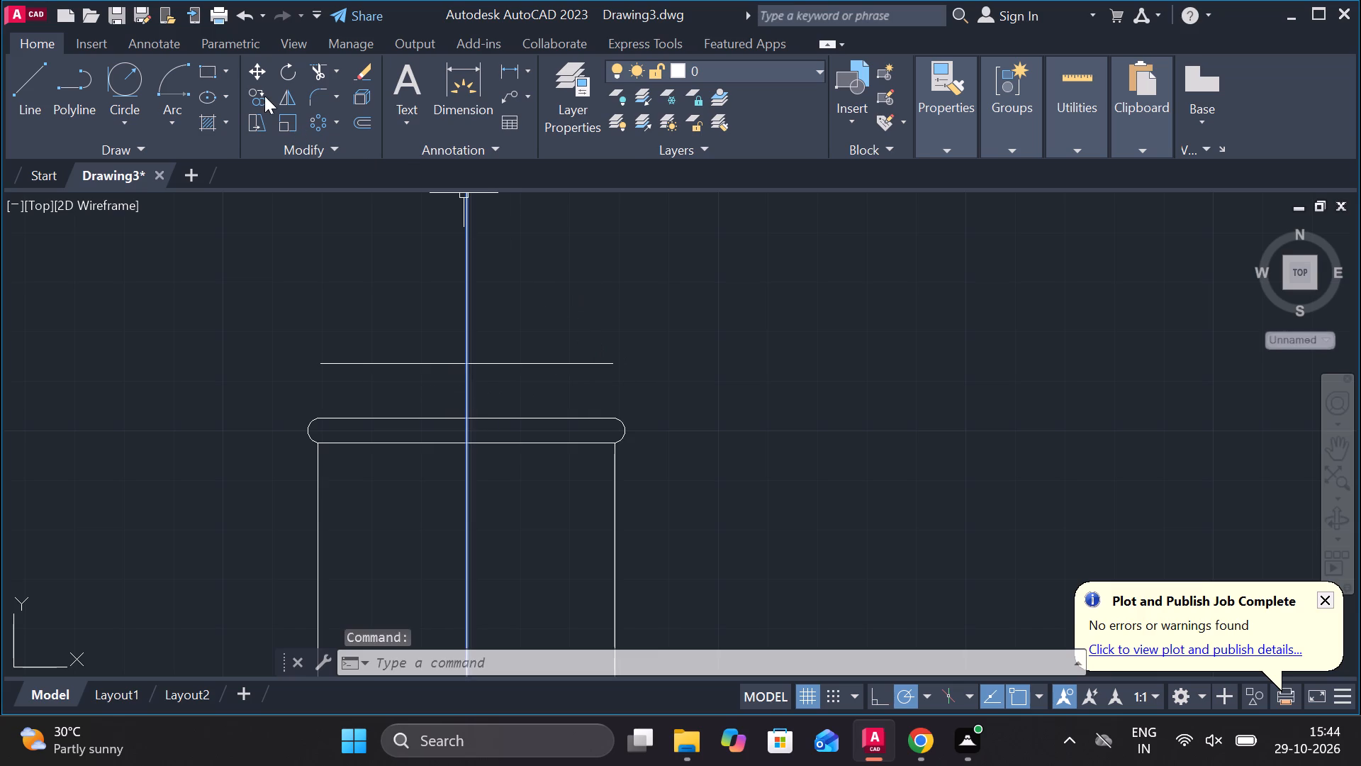
pyautogui.click(264, 96)
pyautogui.click(469, 426)
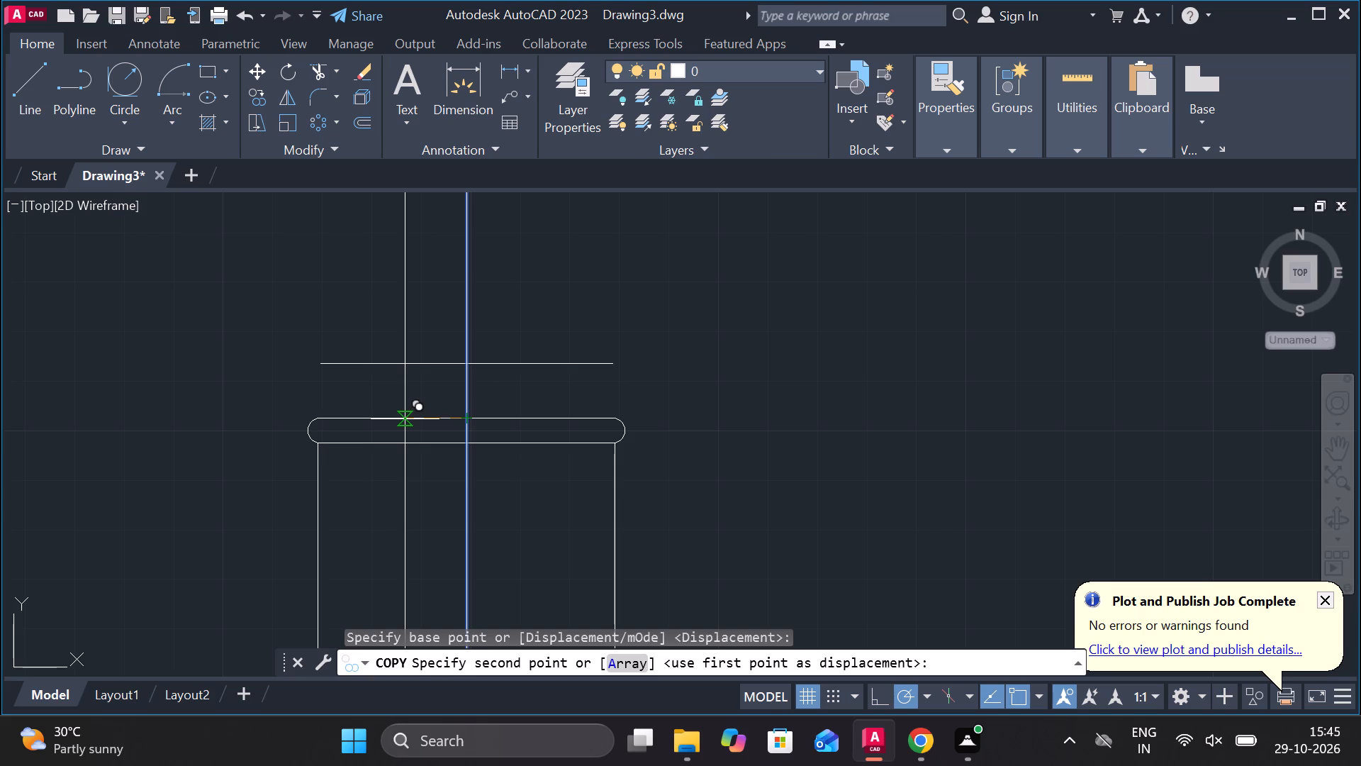
pyautogui.write('11')
pyautogui.write('.5')
pyautogui.press('Return')
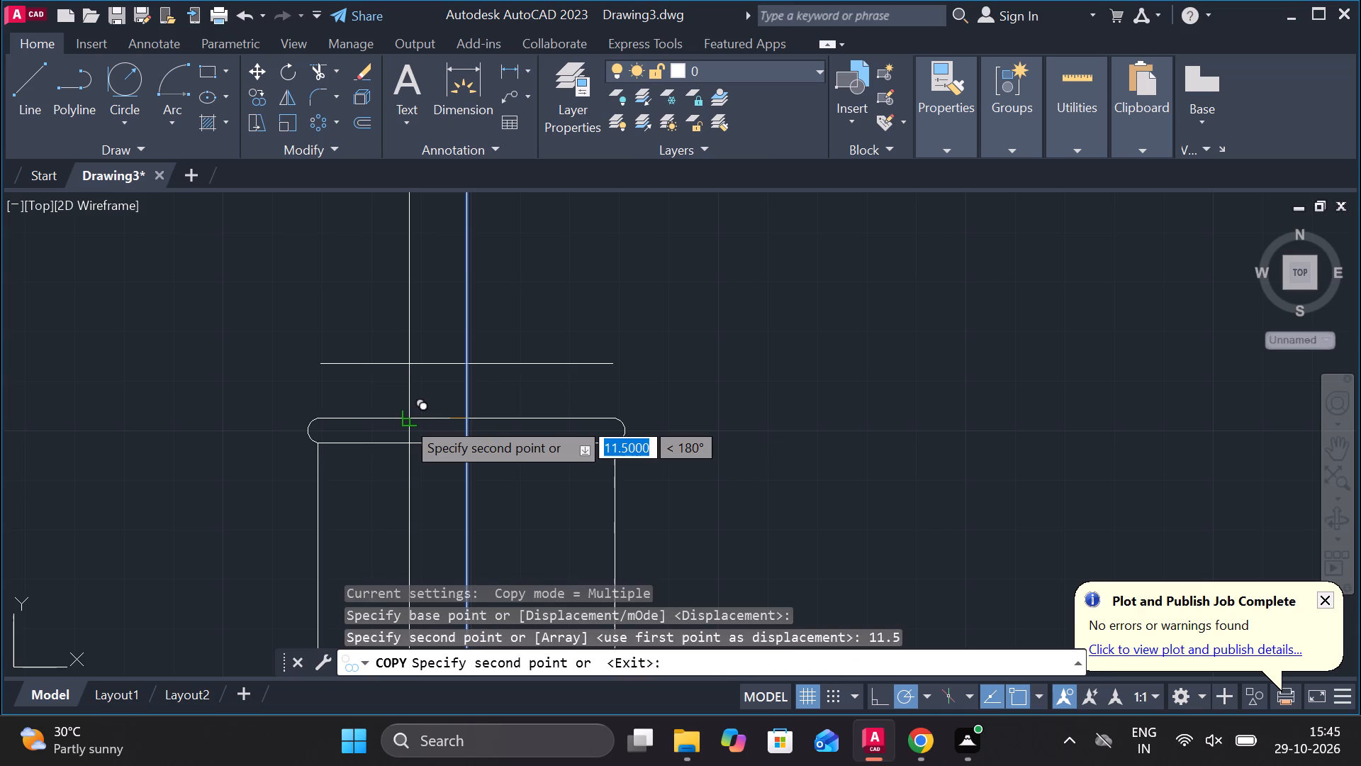
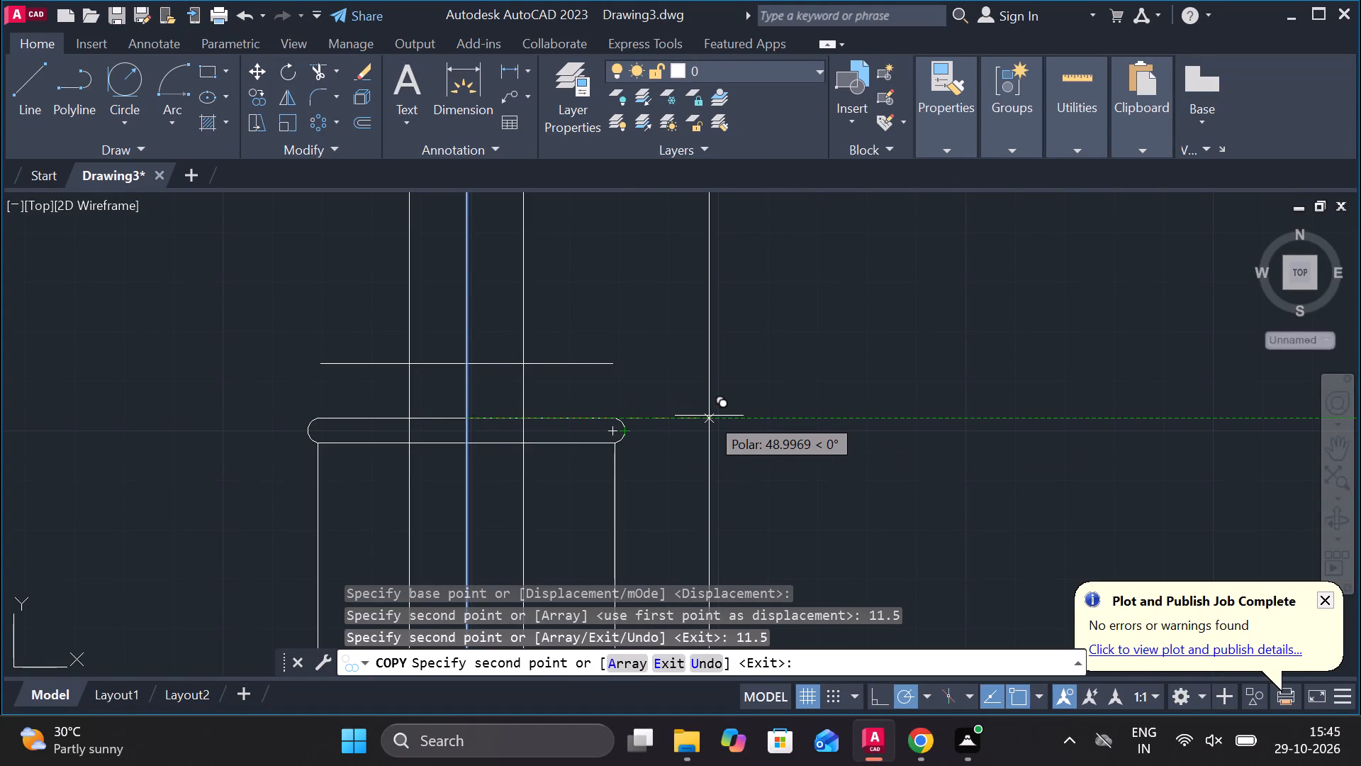
# Trim both ends of the upper horizontal line where they overhang the neck's two outer vertical lines.
pyautogui.press('Escape')
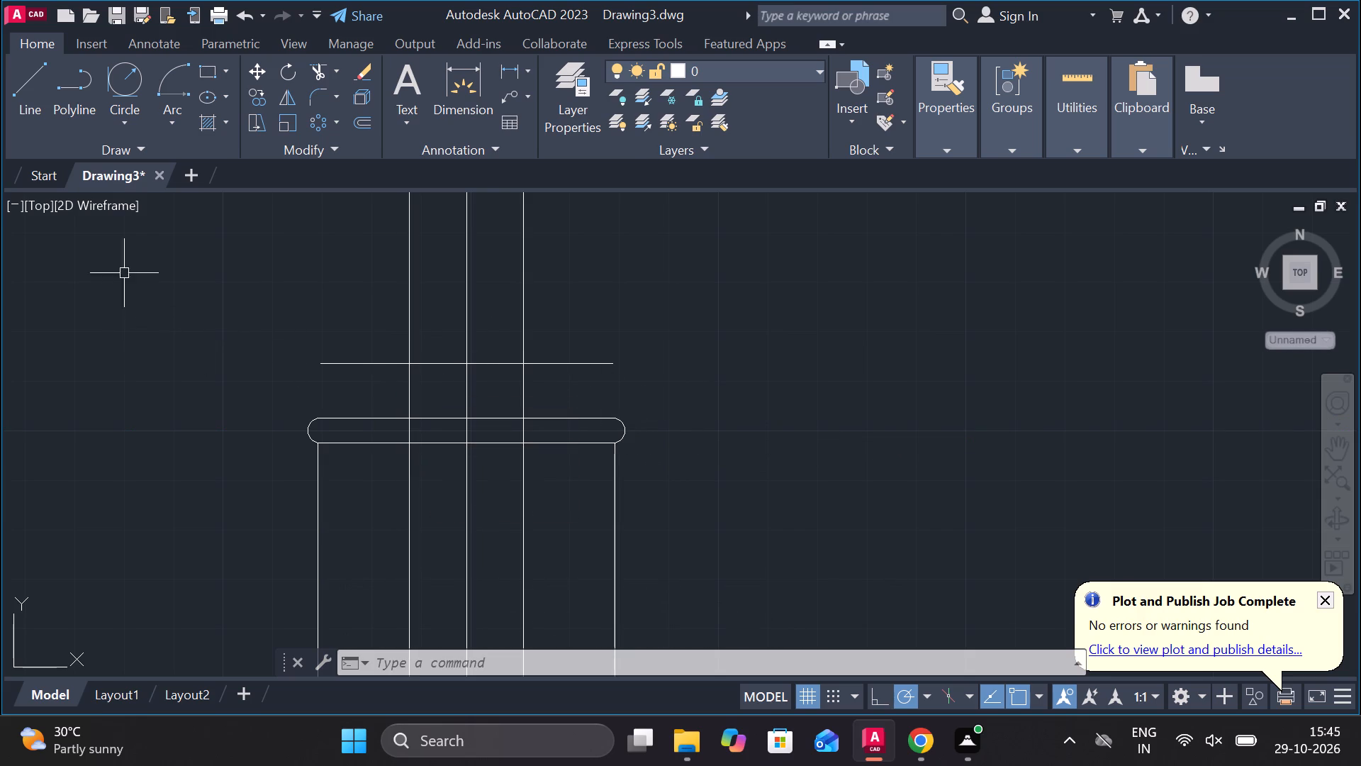
pyautogui.click(309, 71)
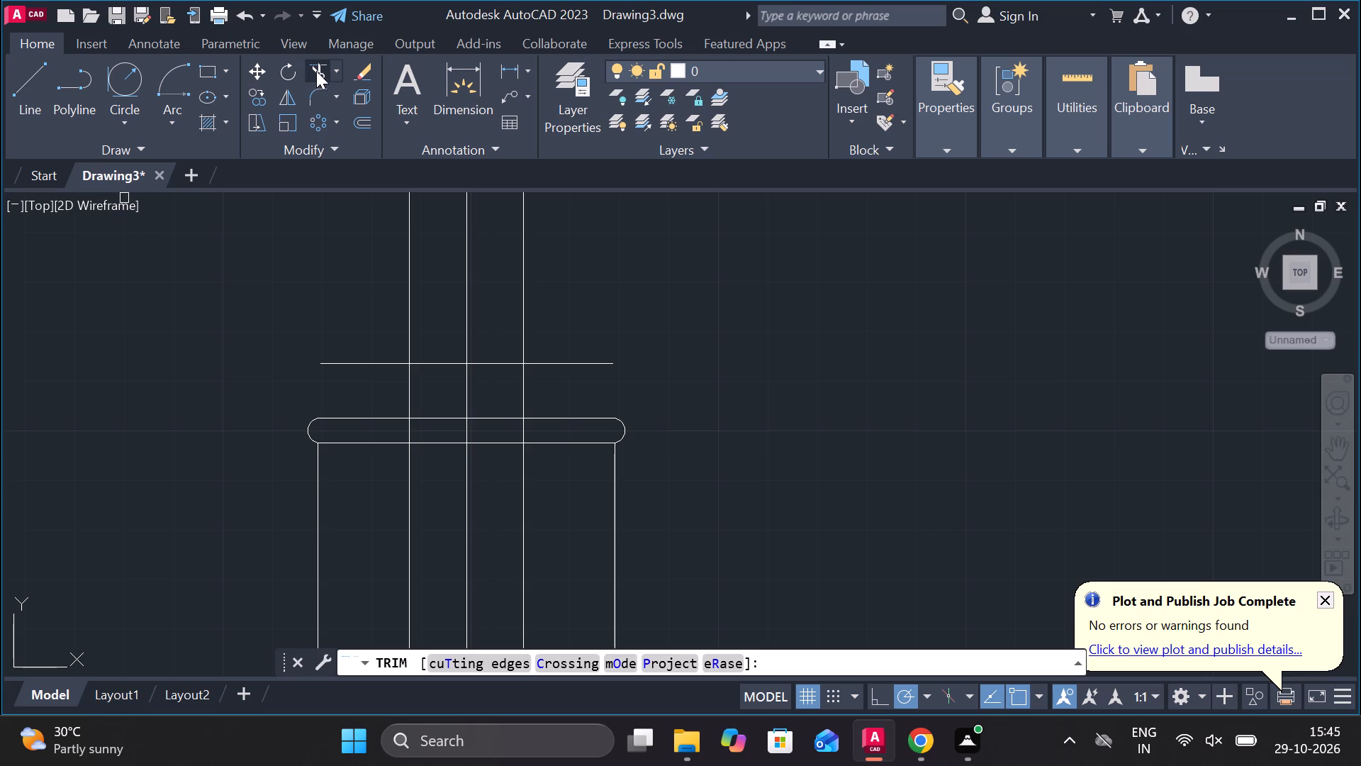
pyautogui.click(351, 359)
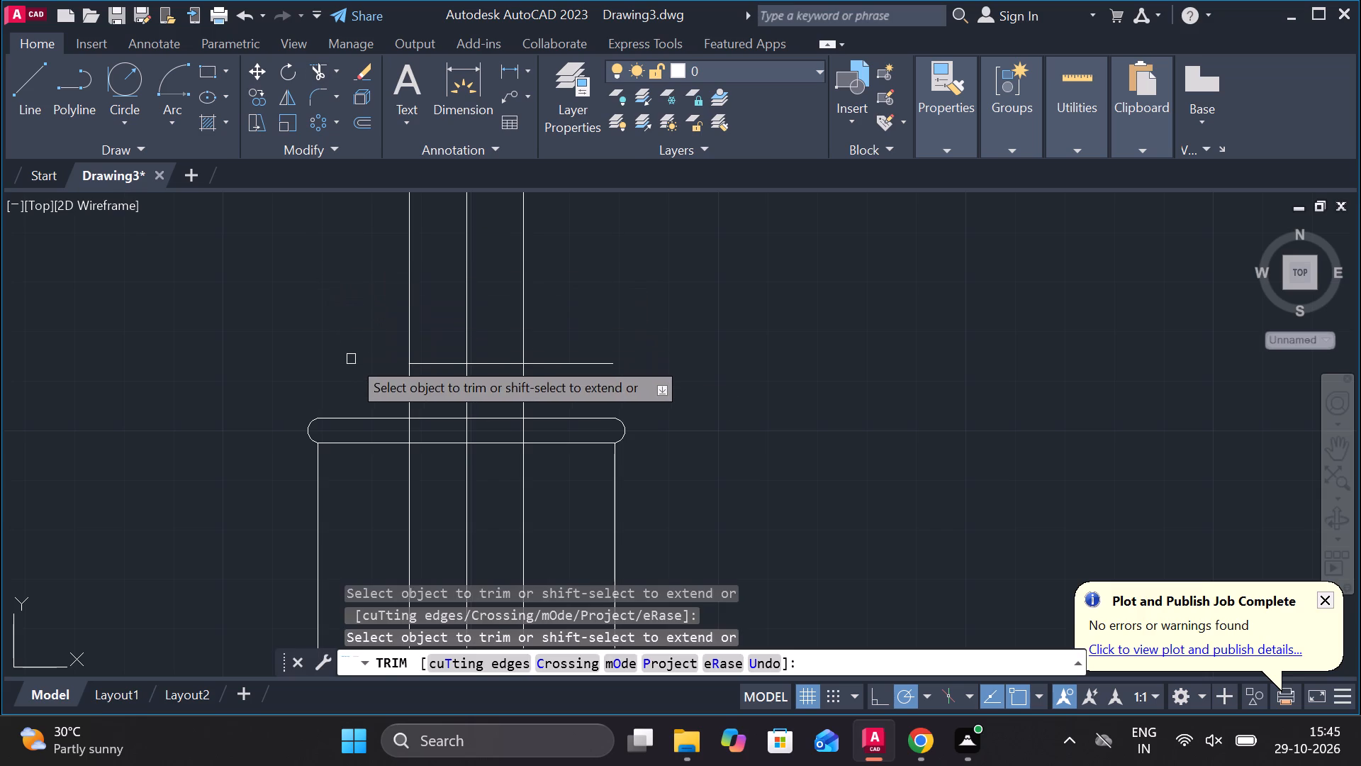
pyautogui.click(573, 365)
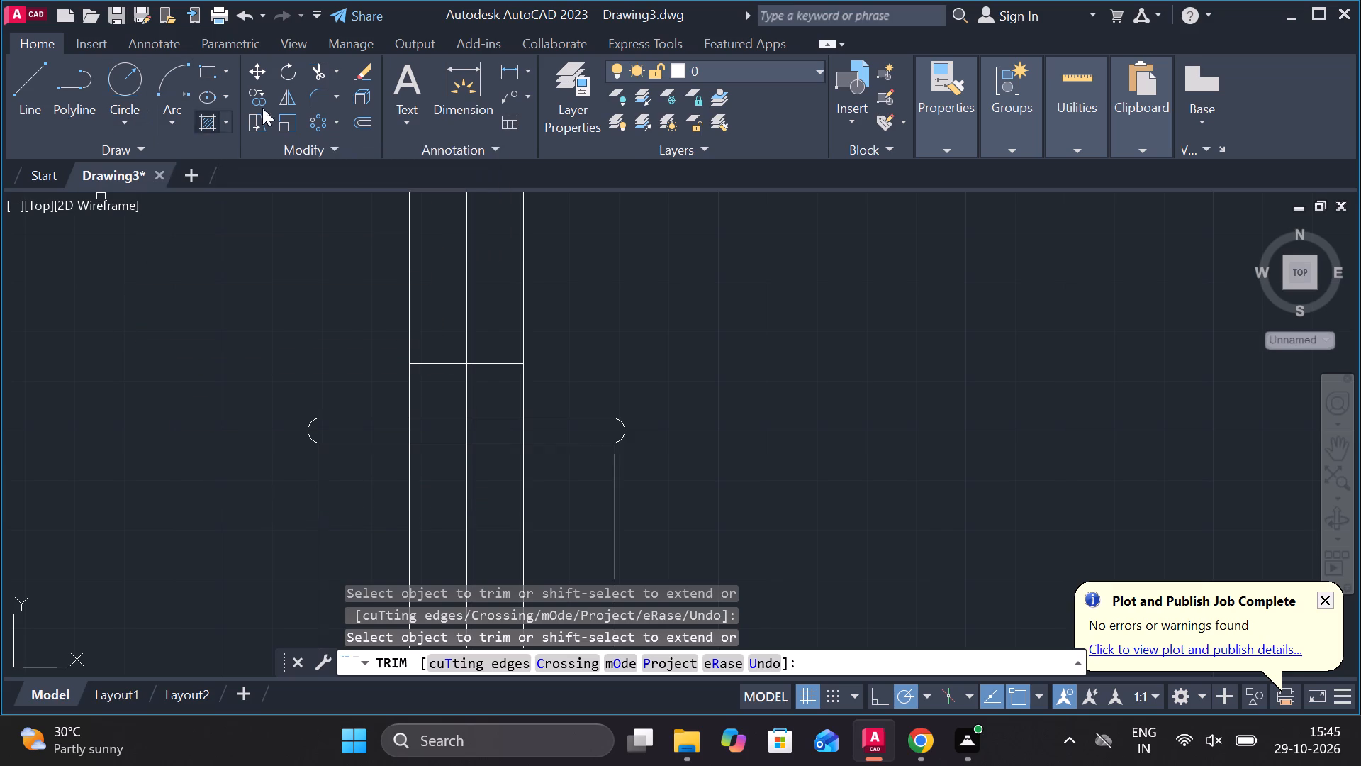
# Set the fillet radius to 11.
pyautogui.click(315, 100)
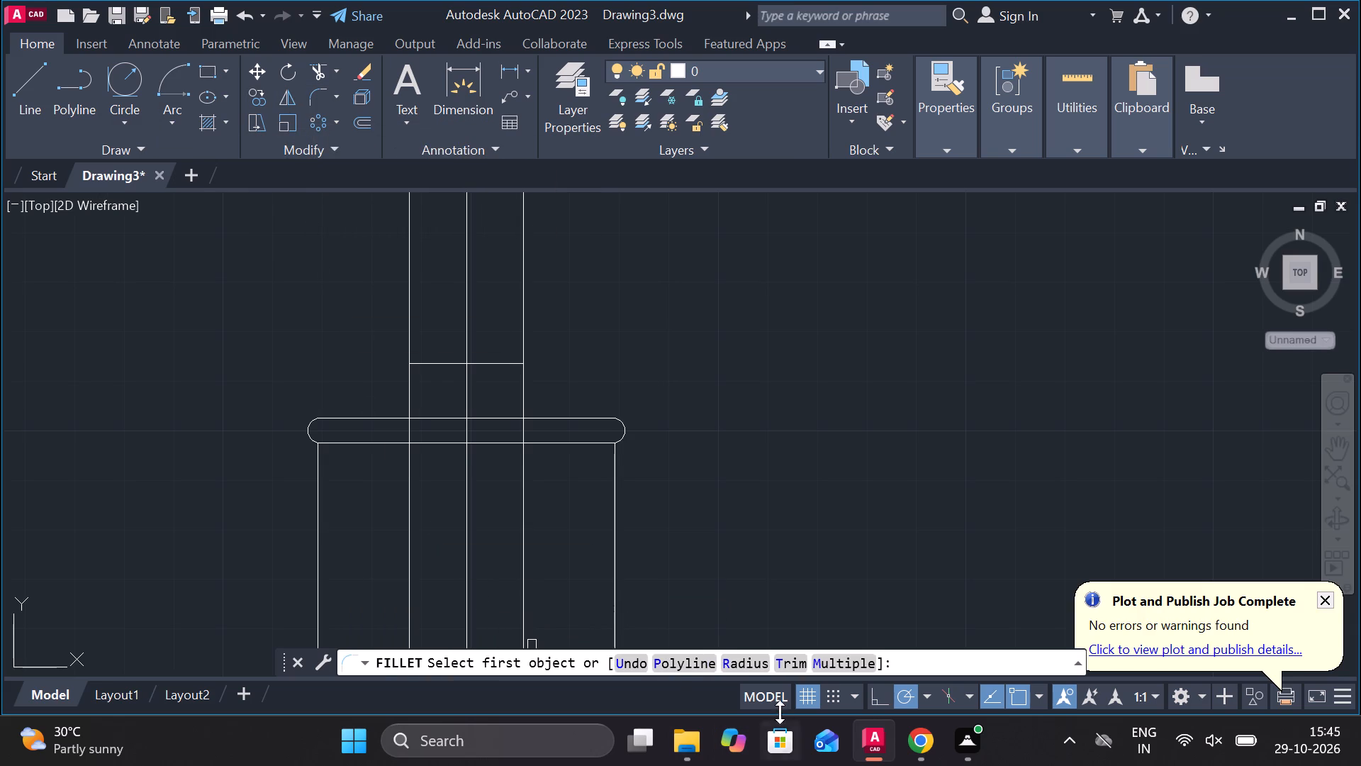
pyautogui.click(753, 665)
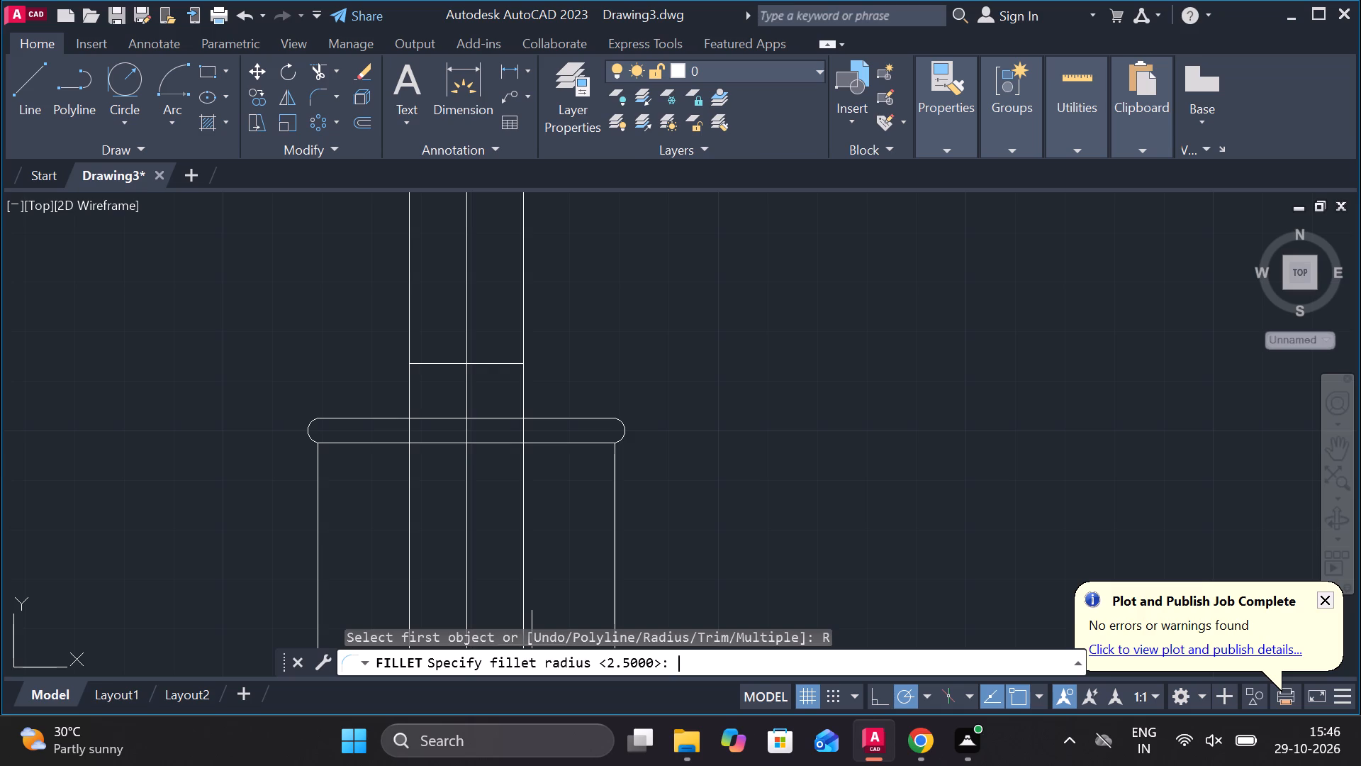
pyautogui.write('11')
pyautogui.press('Return')
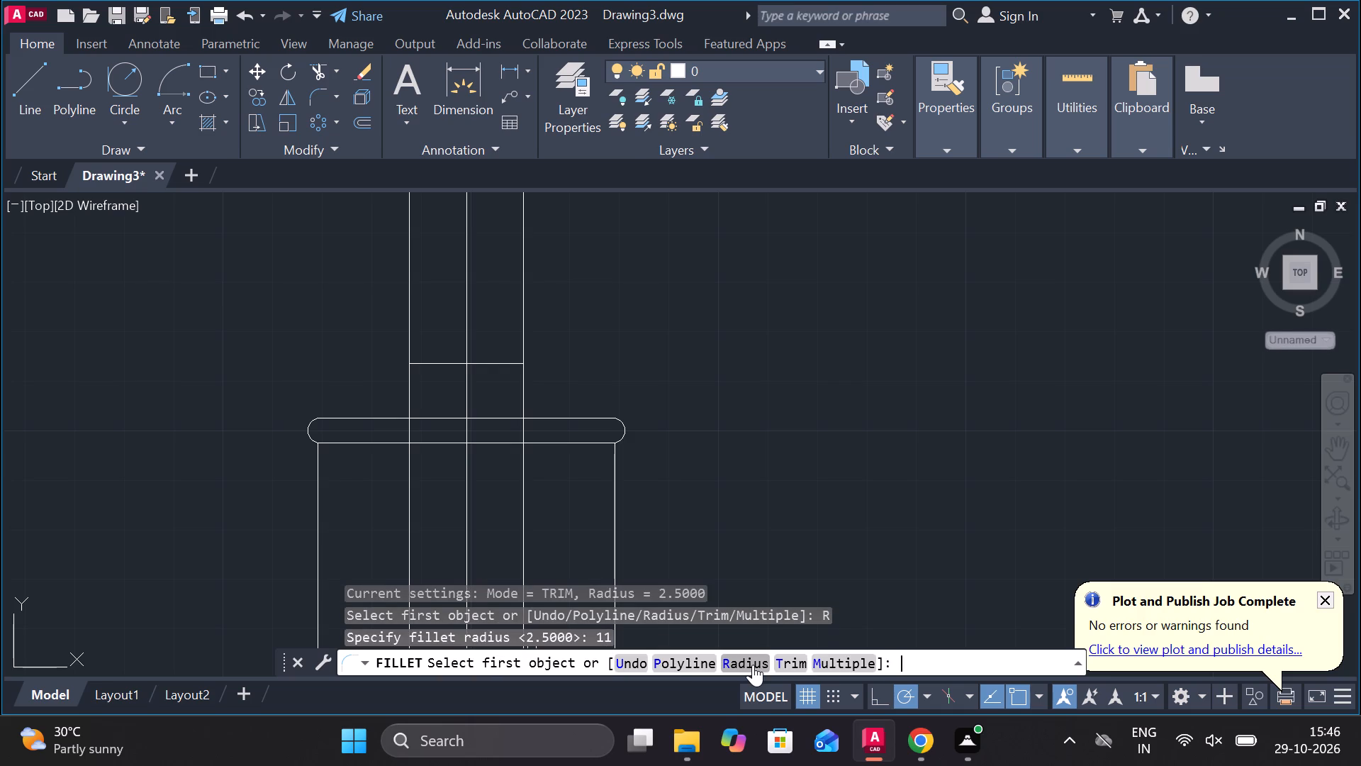
pyautogui.click(566, 418)
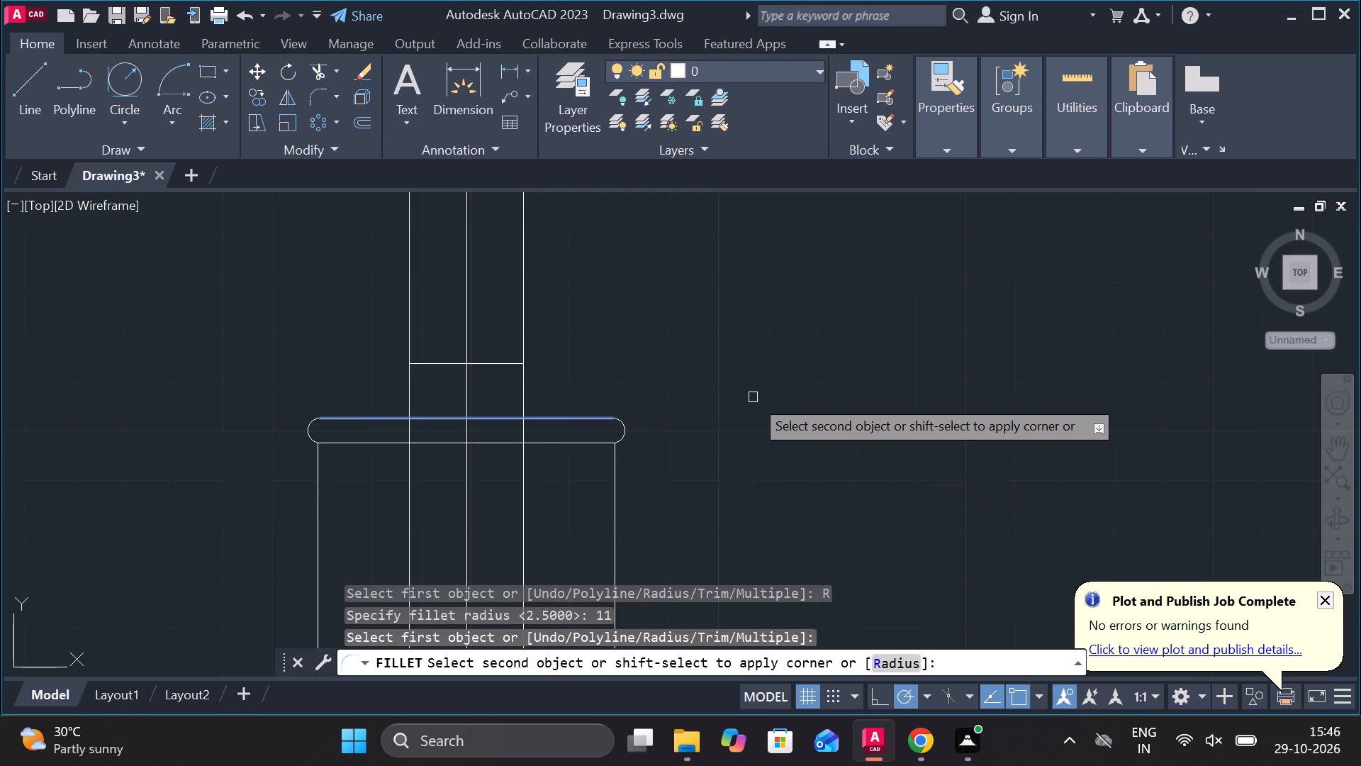
pyautogui.press('Escape')
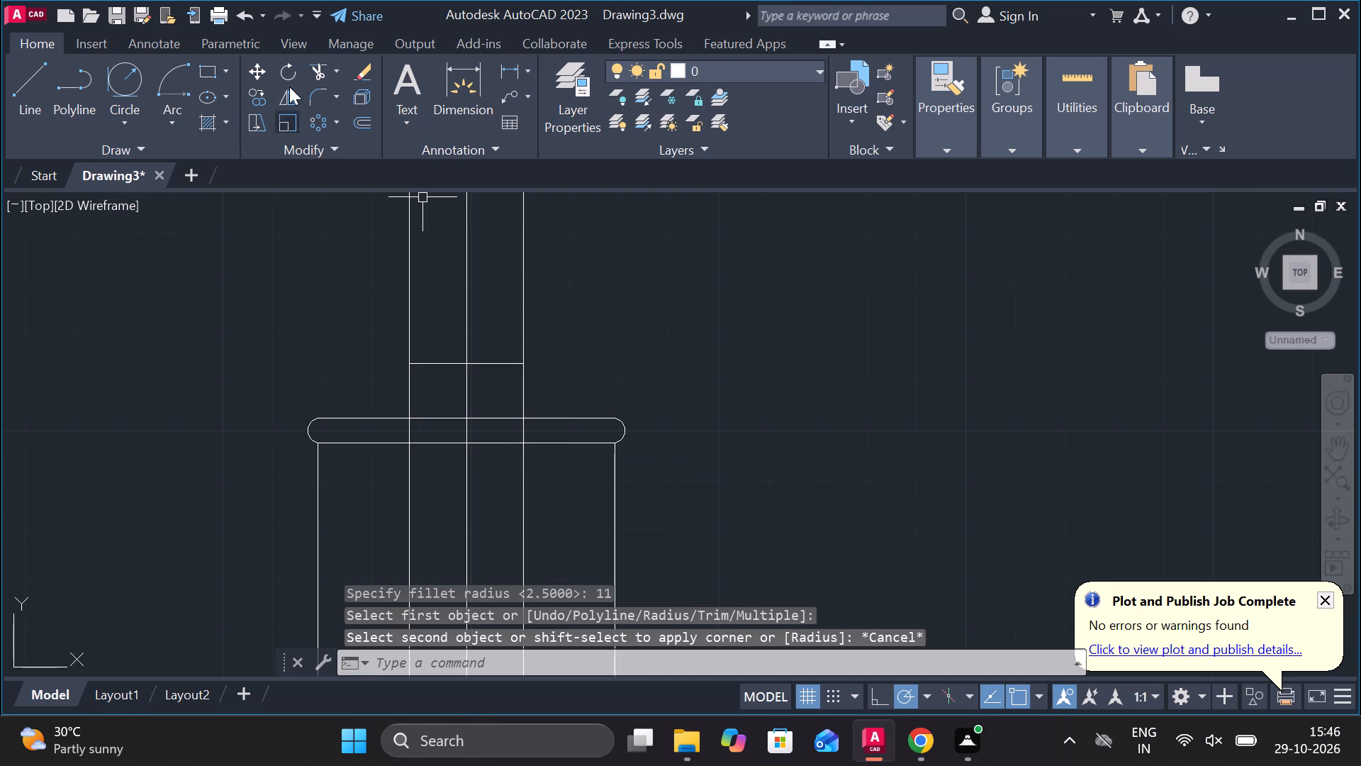
# Trim the rounded band's top line between the neck's two outer vertical lines.
pyautogui.click(316, 79)
pyautogui.click(431, 420)
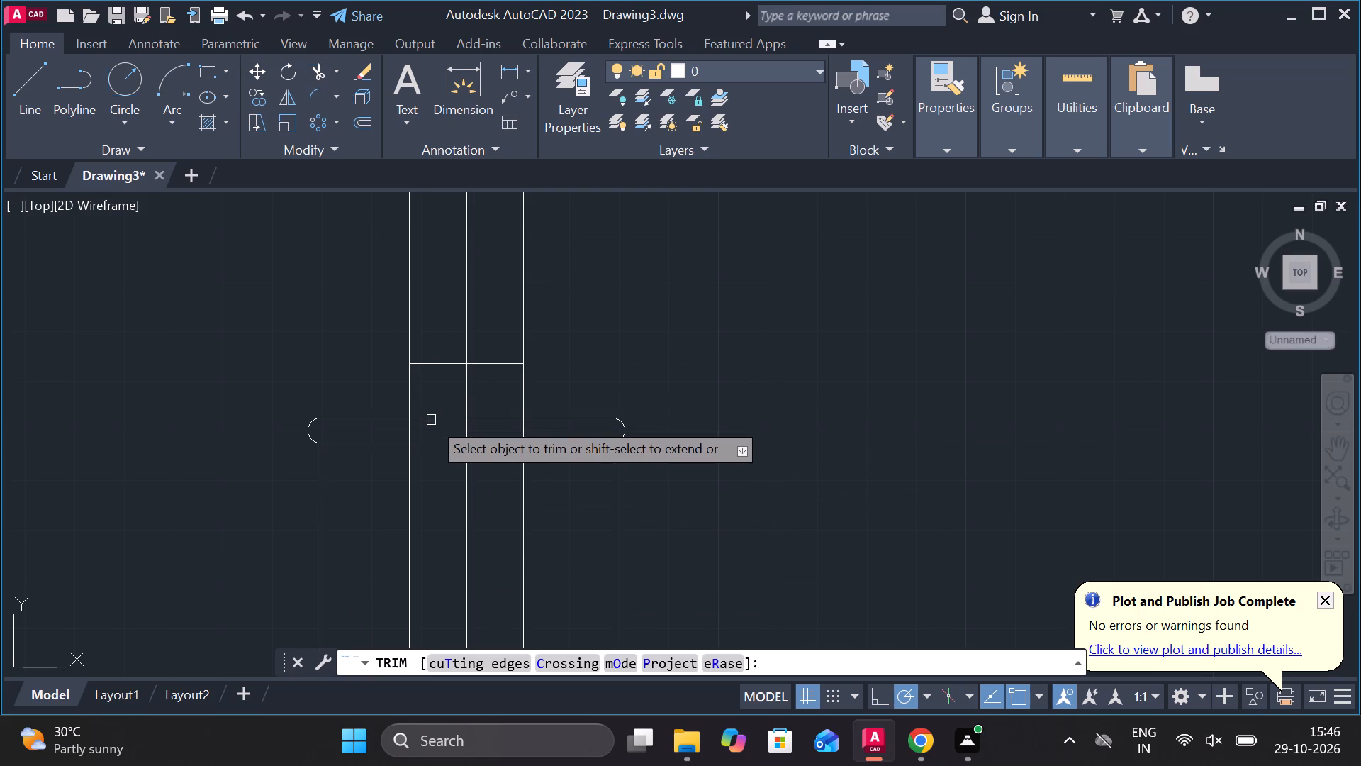
pyautogui.click(496, 418)
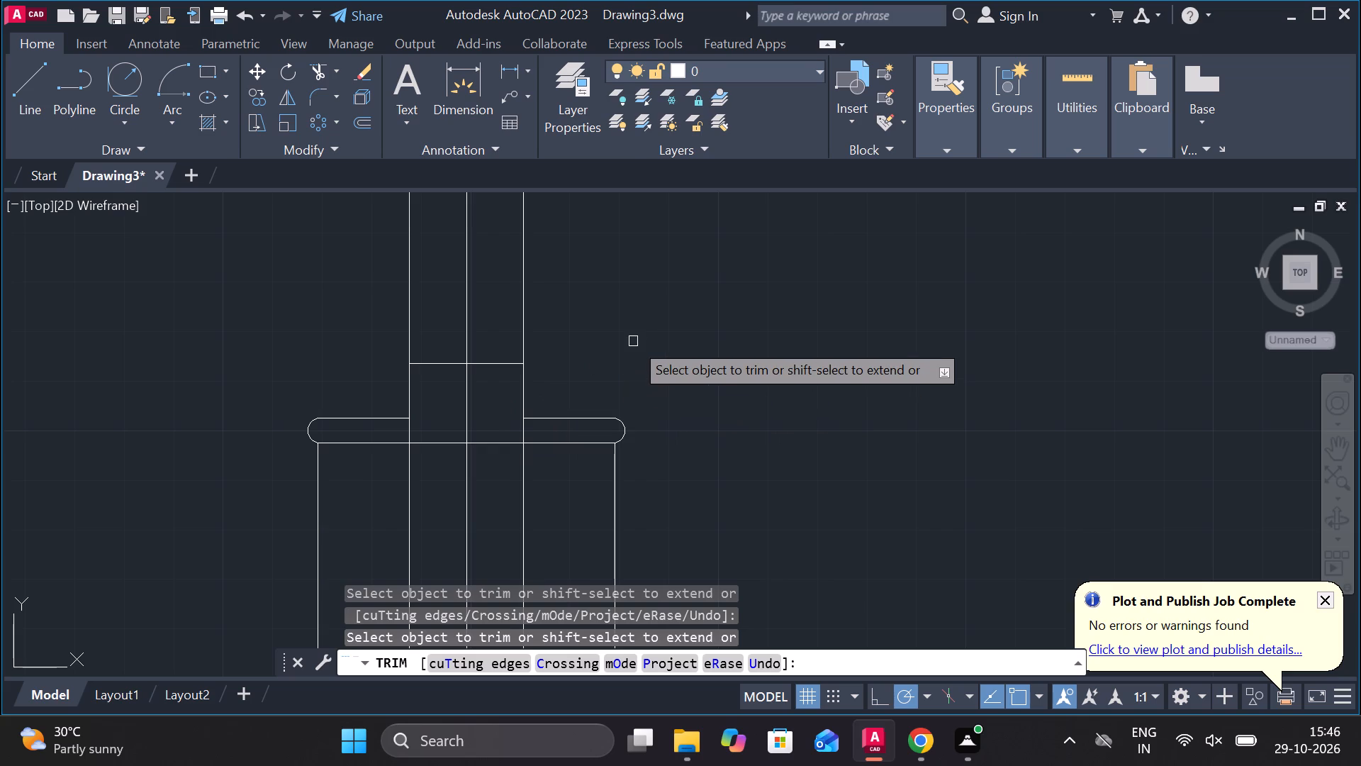
pyautogui.press('Escape')
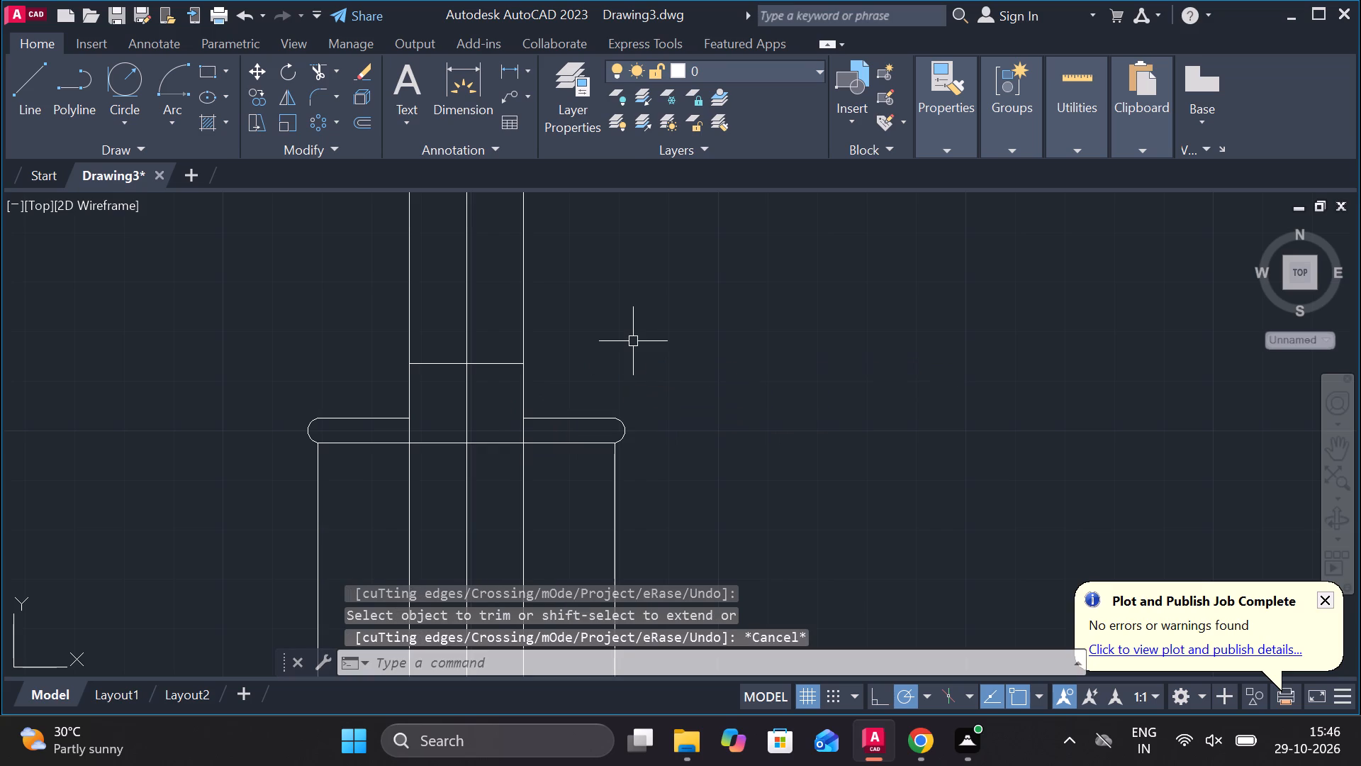
# Trim the neck's two outer vertical lines everywhere below the rounded band's top line, keeping the centre line.
pyautogui.click(327, 67)
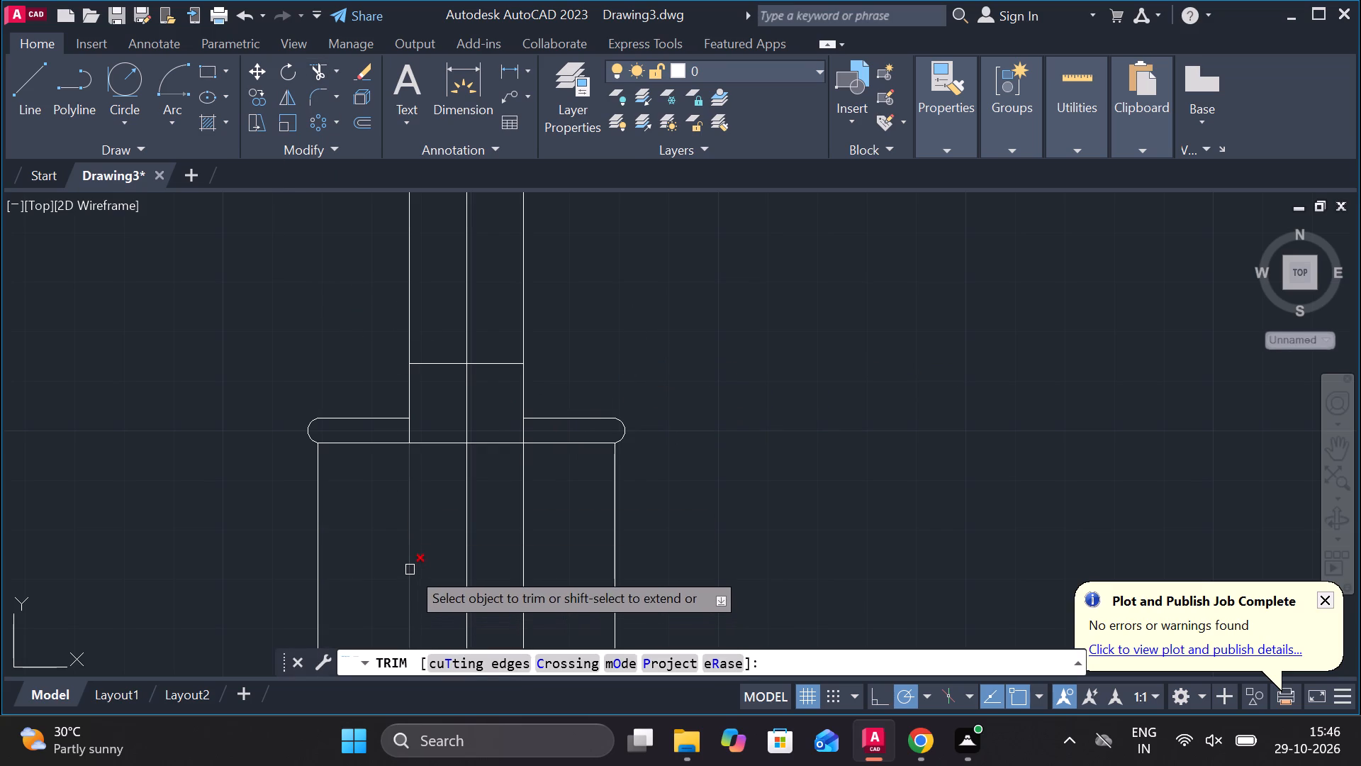
pyautogui.scroll(-3, 850, 440)
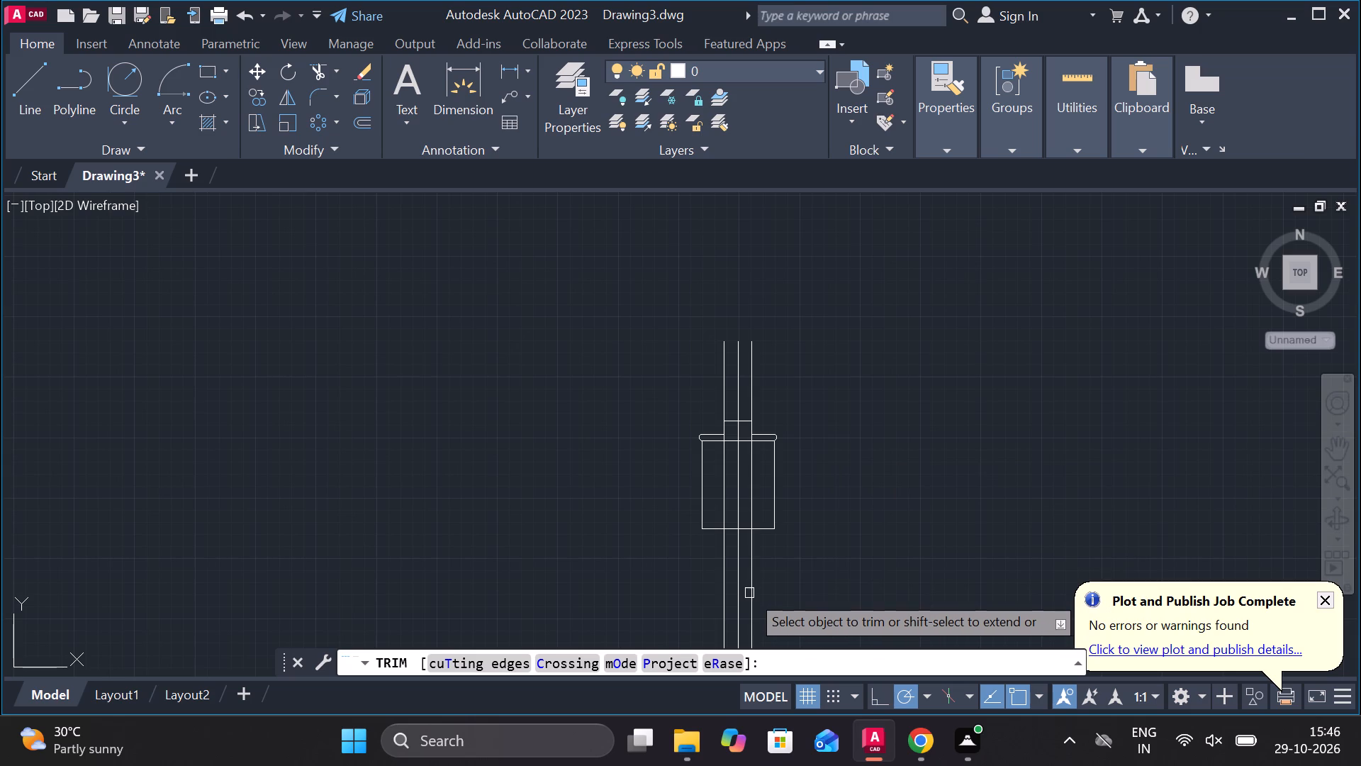
pyautogui.click(749, 593)
pyautogui.click(723, 581)
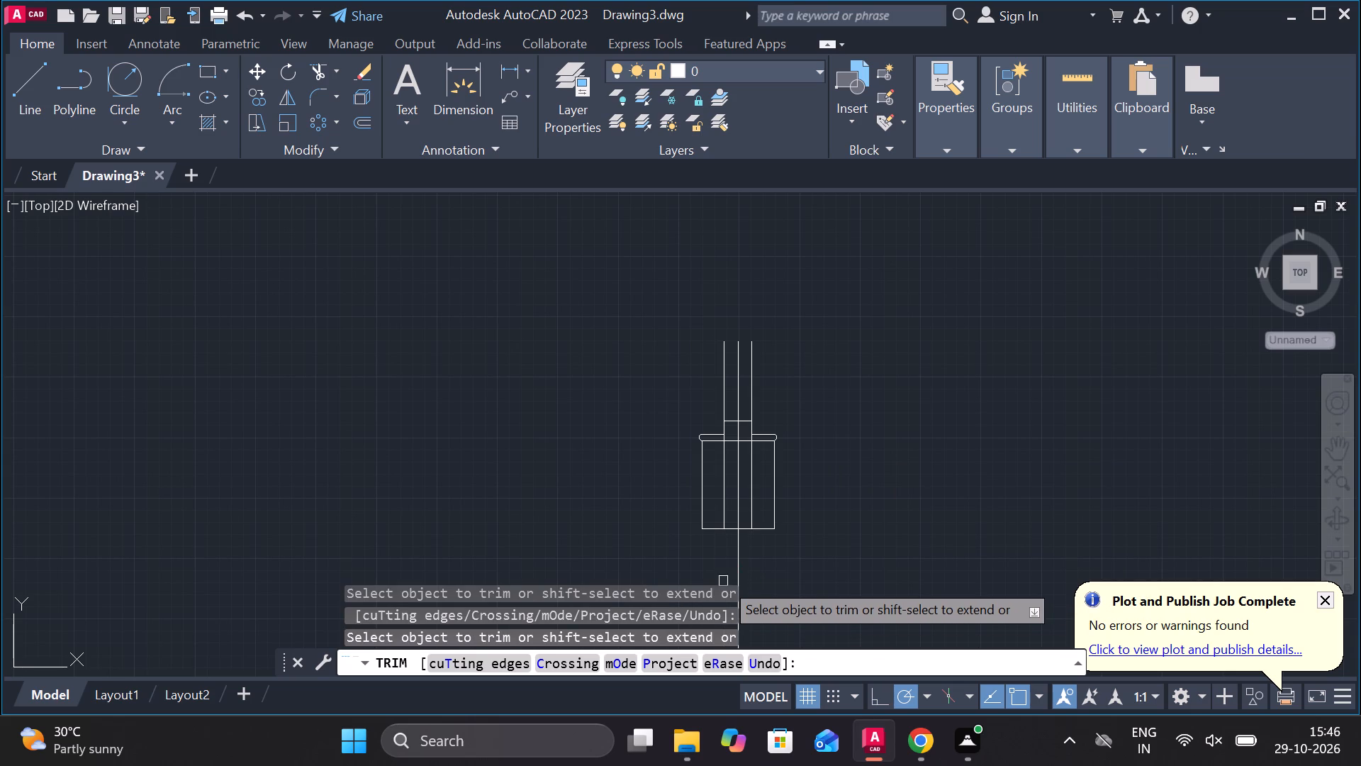
pyautogui.click(726, 501)
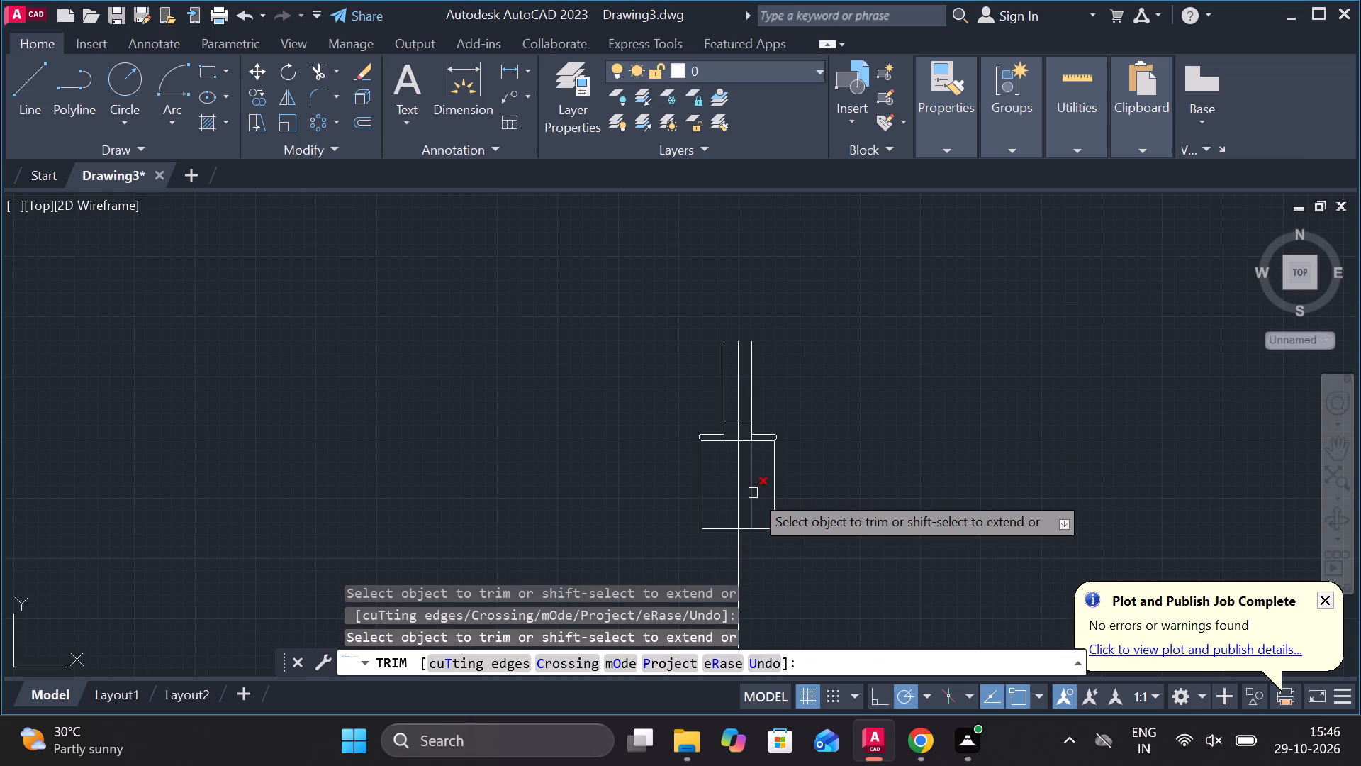
pyautogui.click(753, 493)
pyautogui.scroll(-2, 751, 479)
pyautogui.scroll(4, 751, 479)
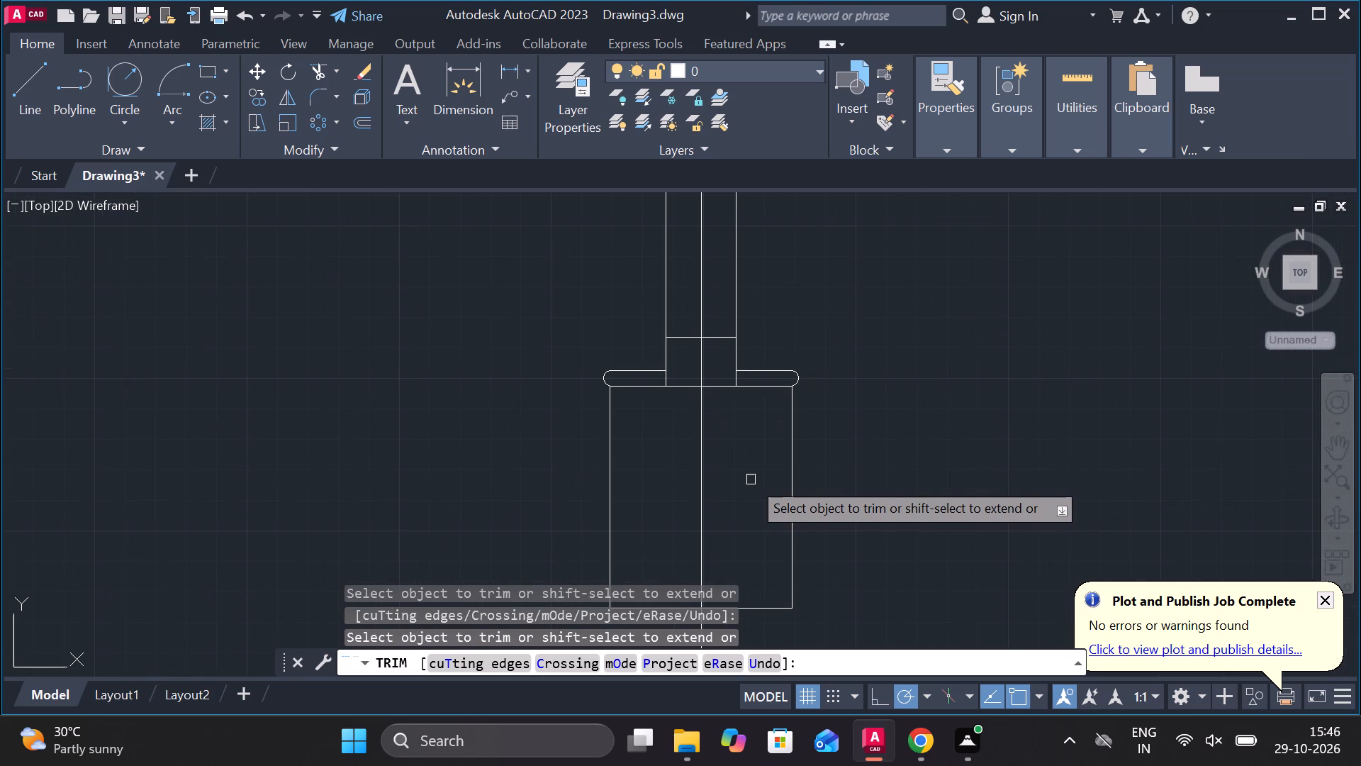
pyautogui.scroll(1, 749, 450)
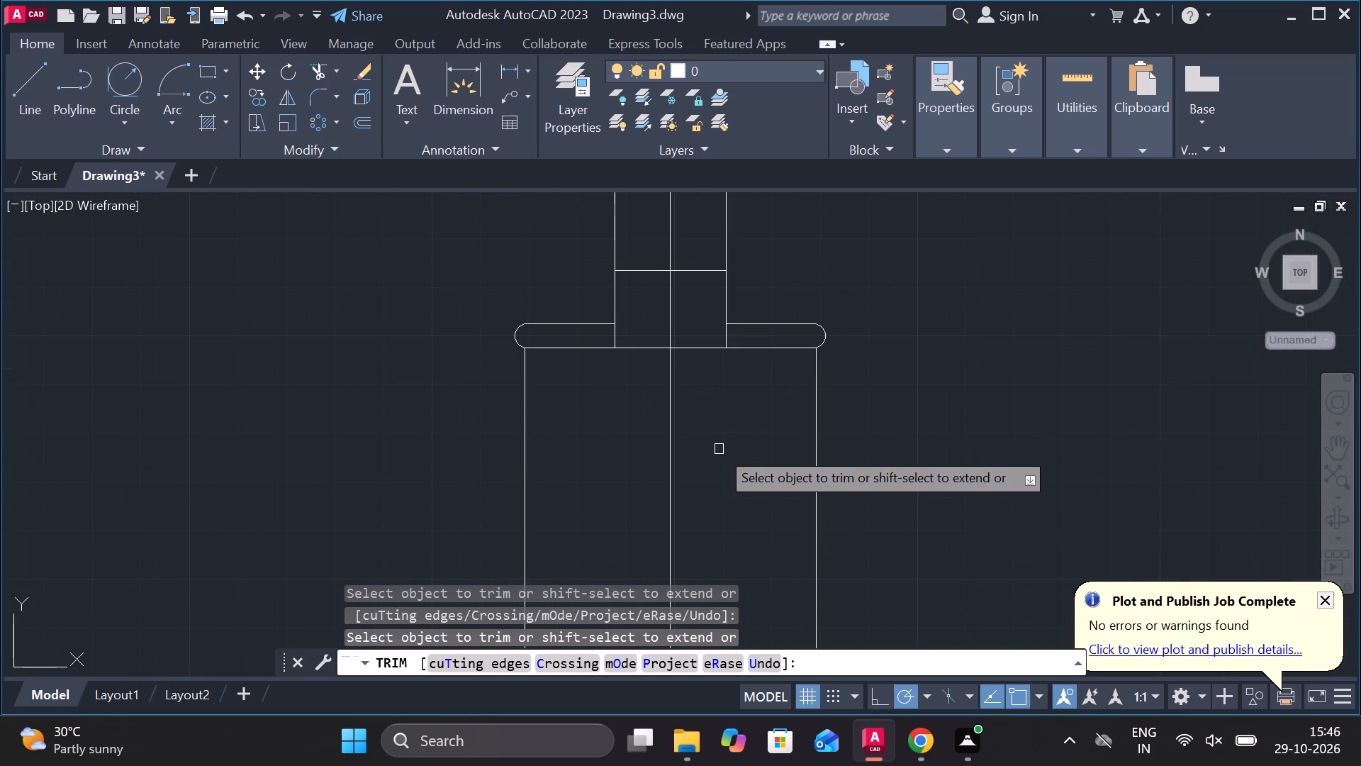
pyautogui.click(618, 333)
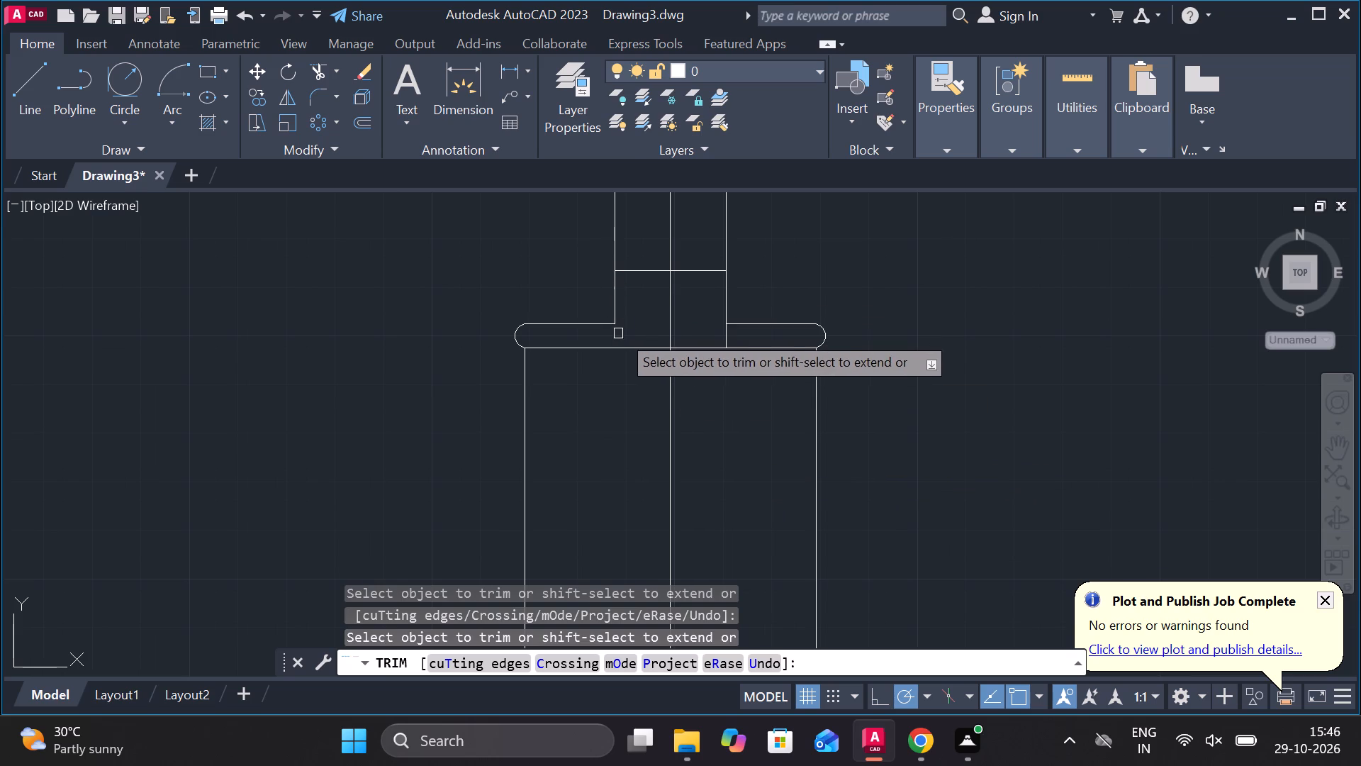
pyautogui.click(723, 335)
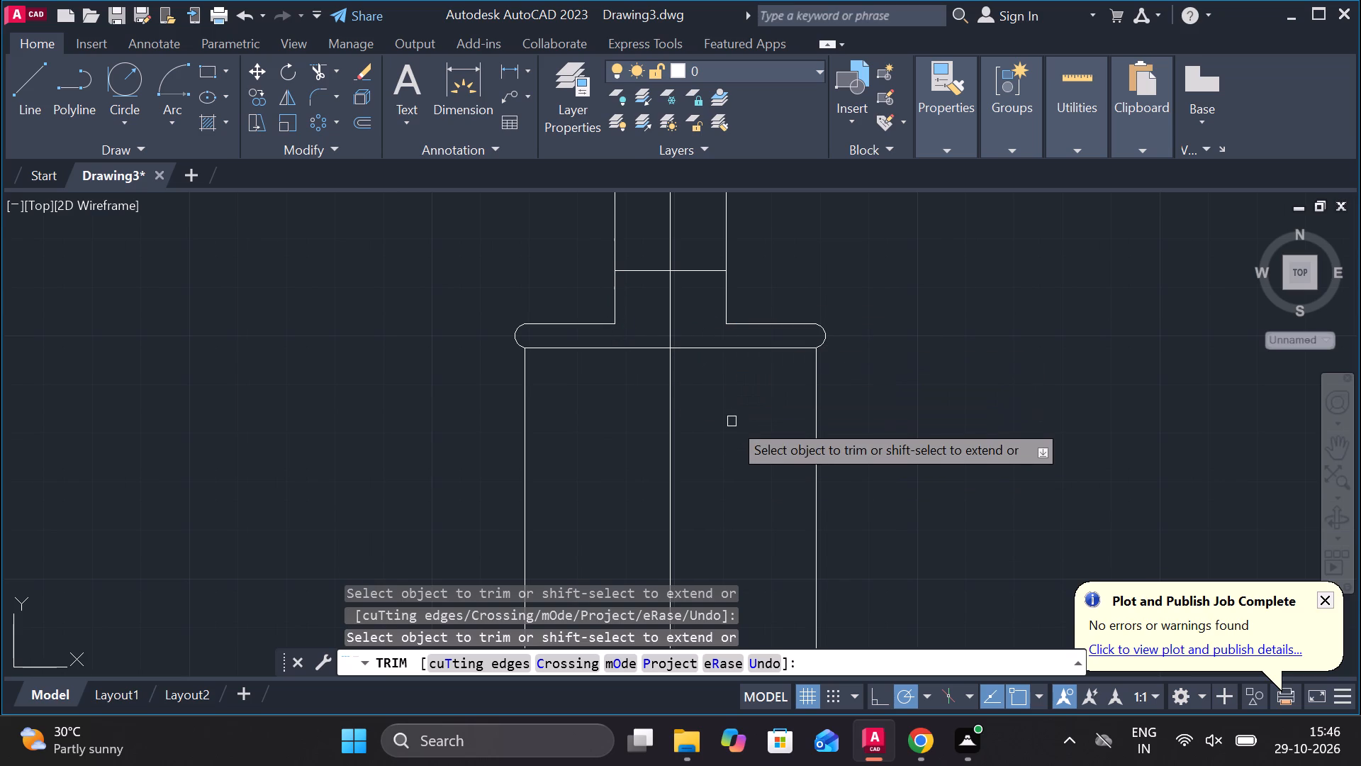
pyautogui.press('Escape')
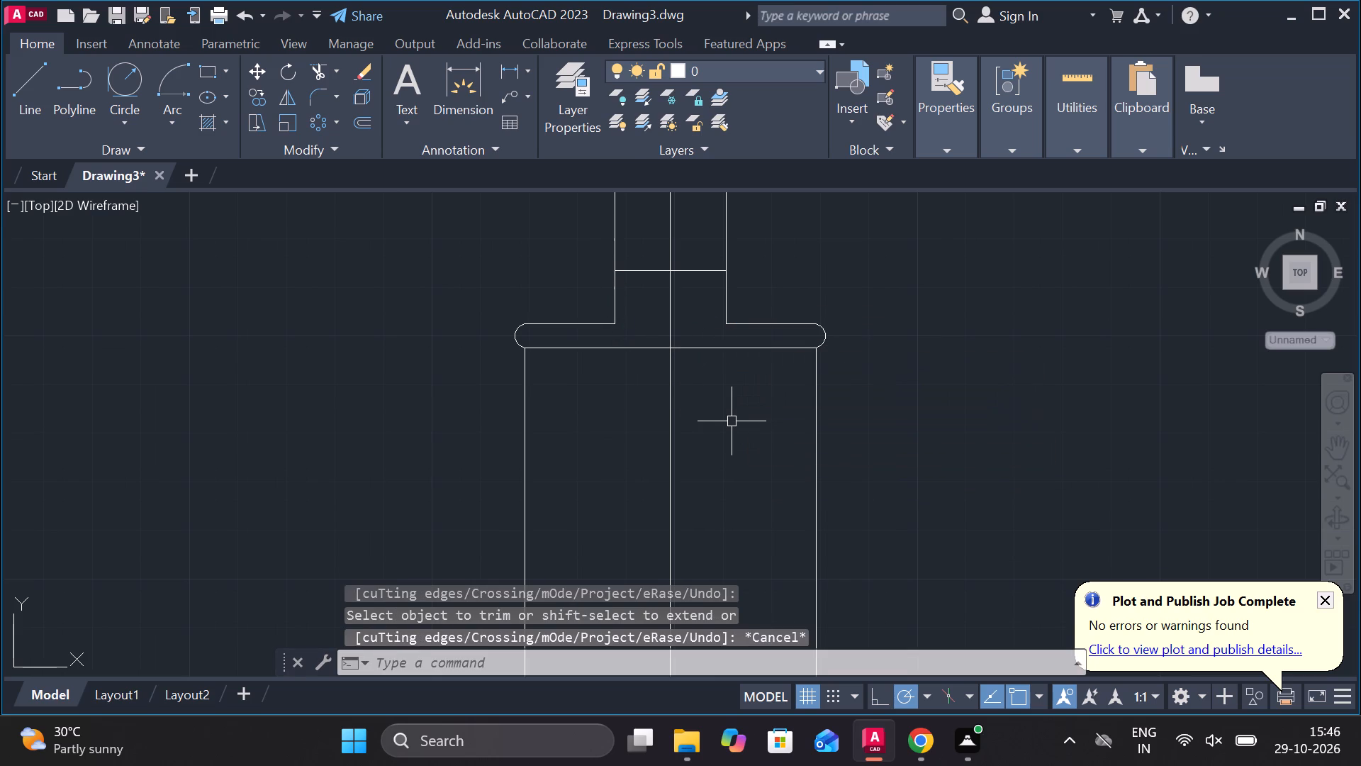
# Fillet the right and left neck lines with the rounded band's top line, using the 11 radius.
pyautogui.click(325, 96)
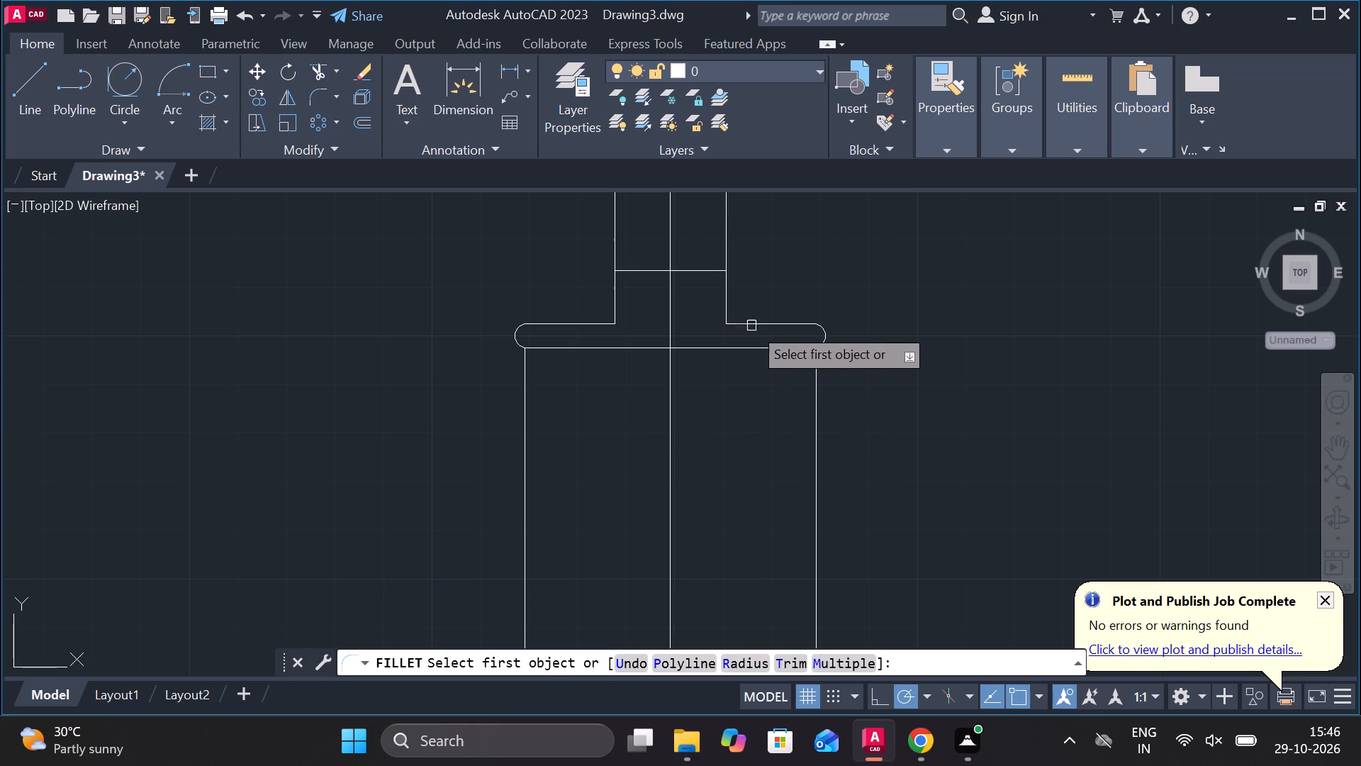
pyautogui.doubleClick(753, 324)
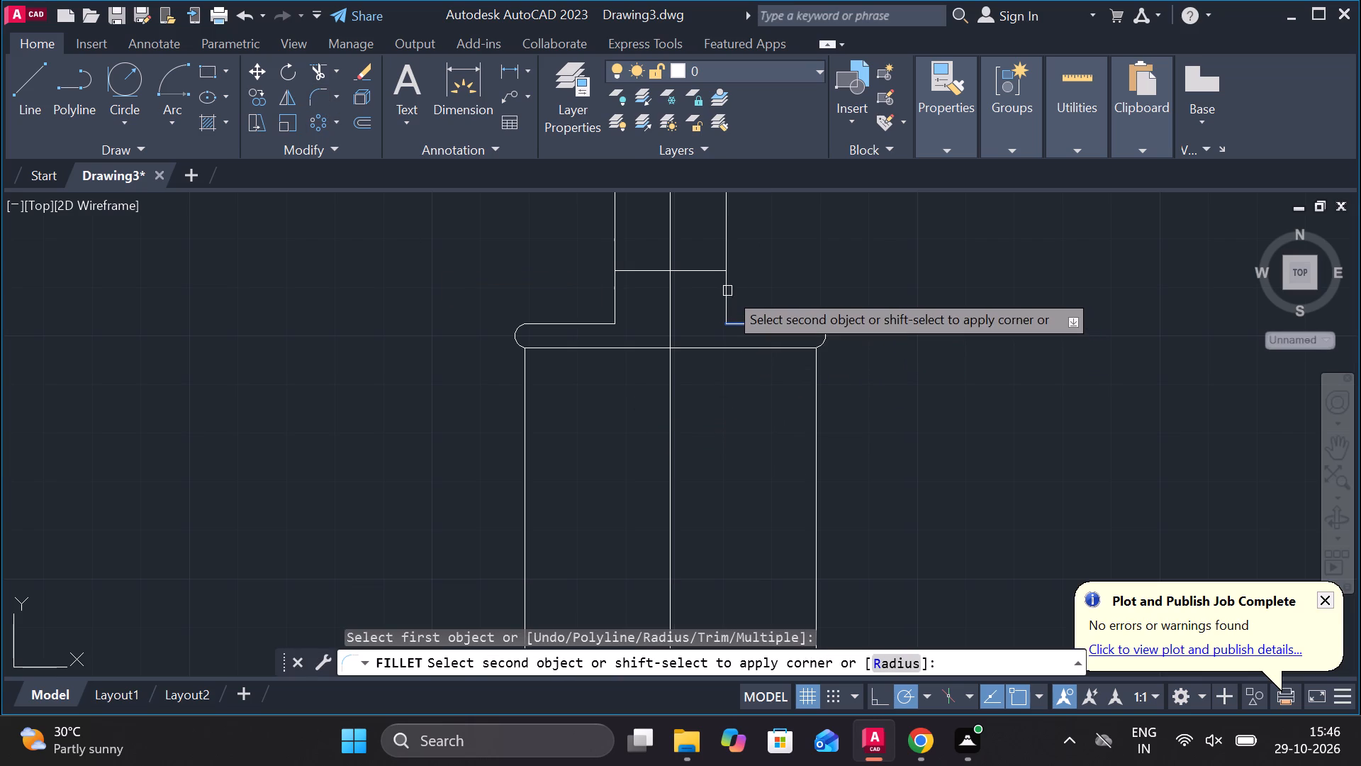
pyautogui.click(727, 291)
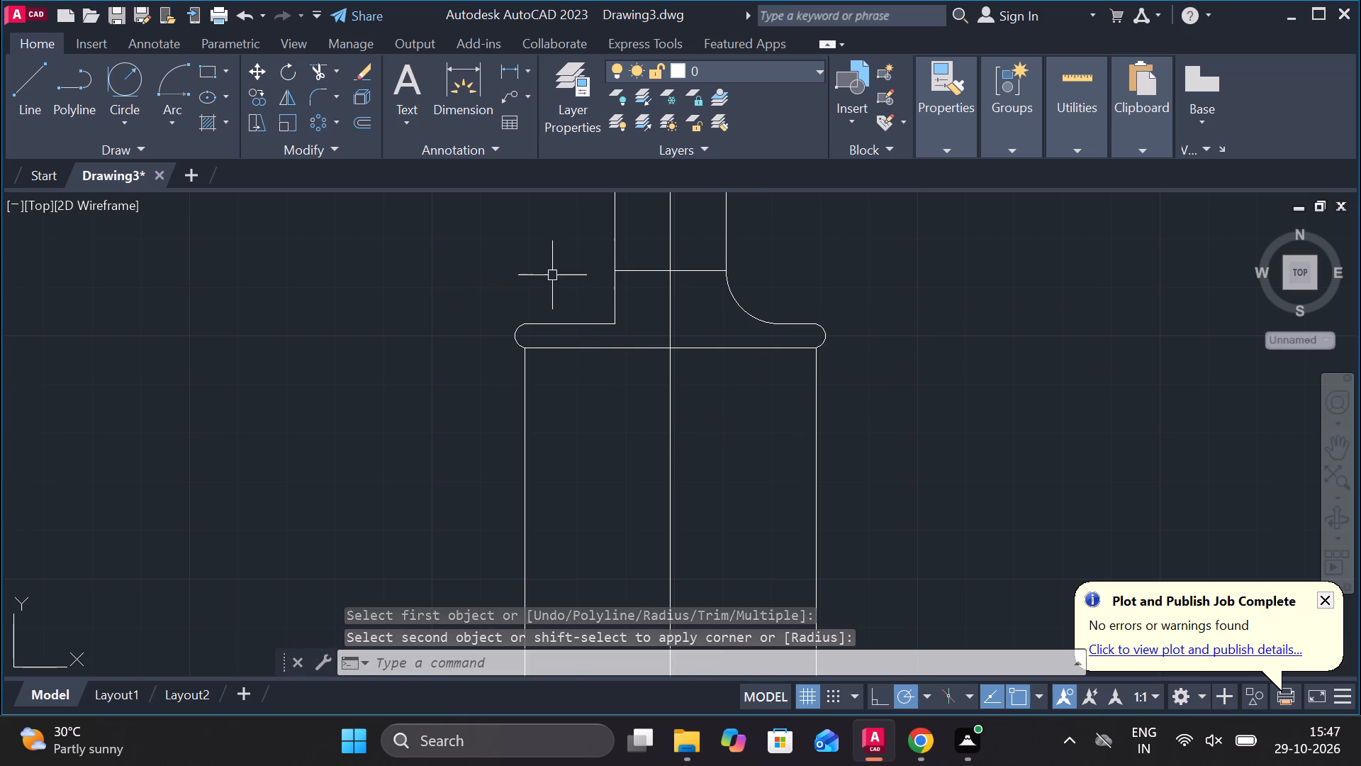
pyautogui.click(315, 92)
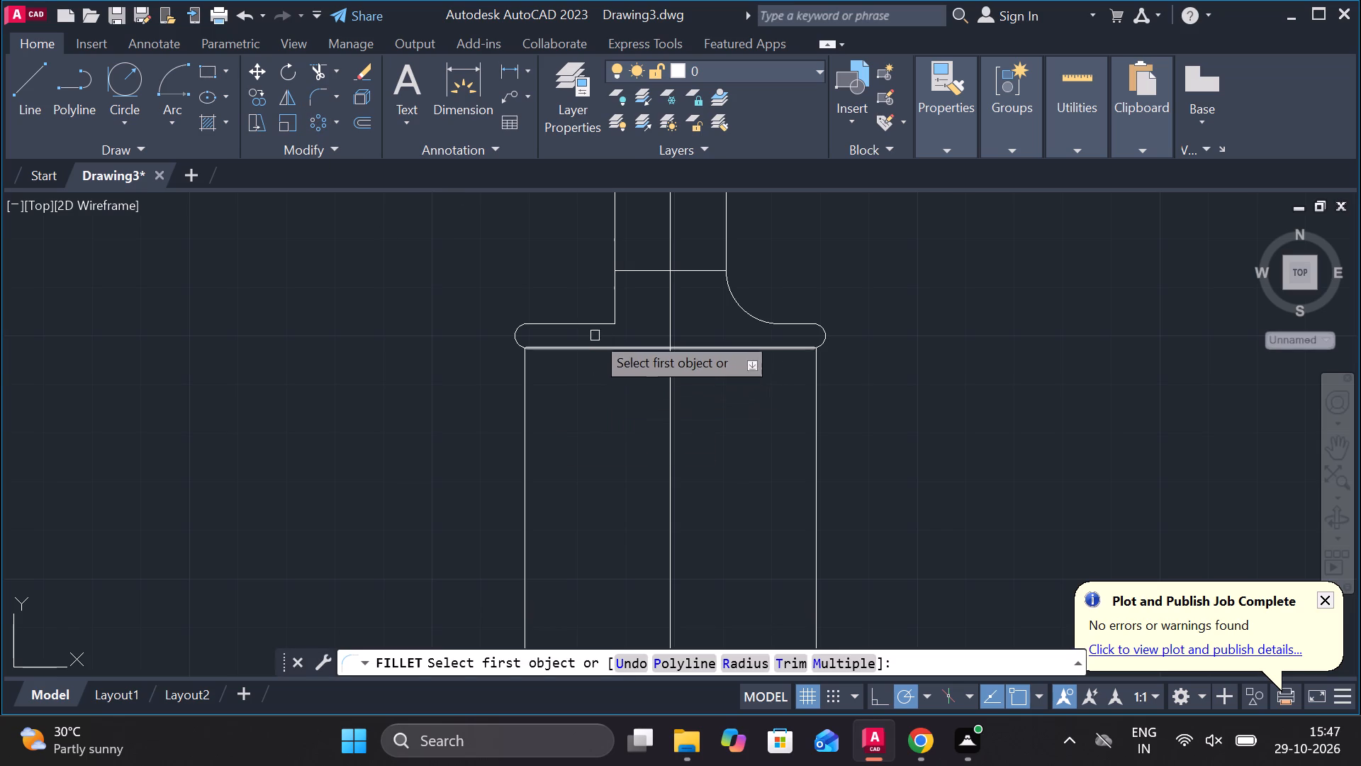
pyautogui.click(589, 318)
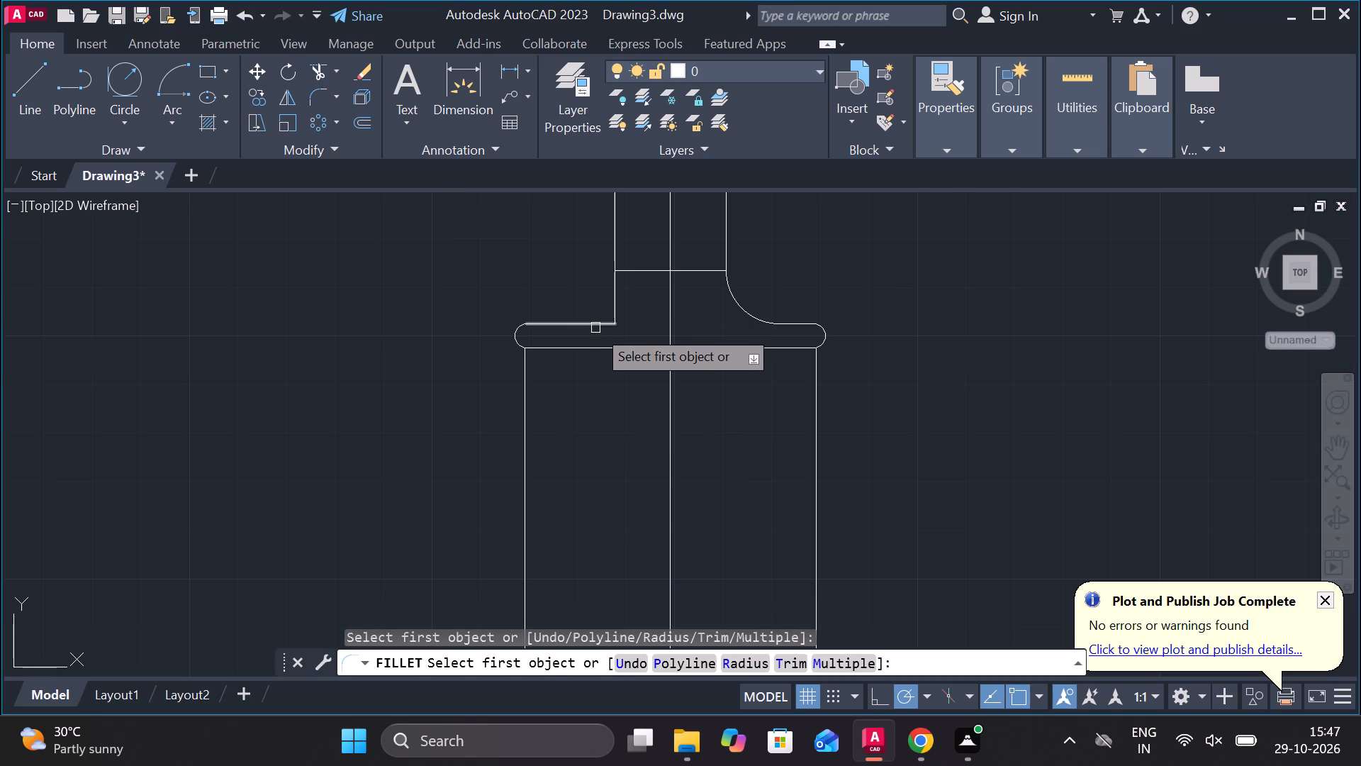
pyautogui.click(595, 328)
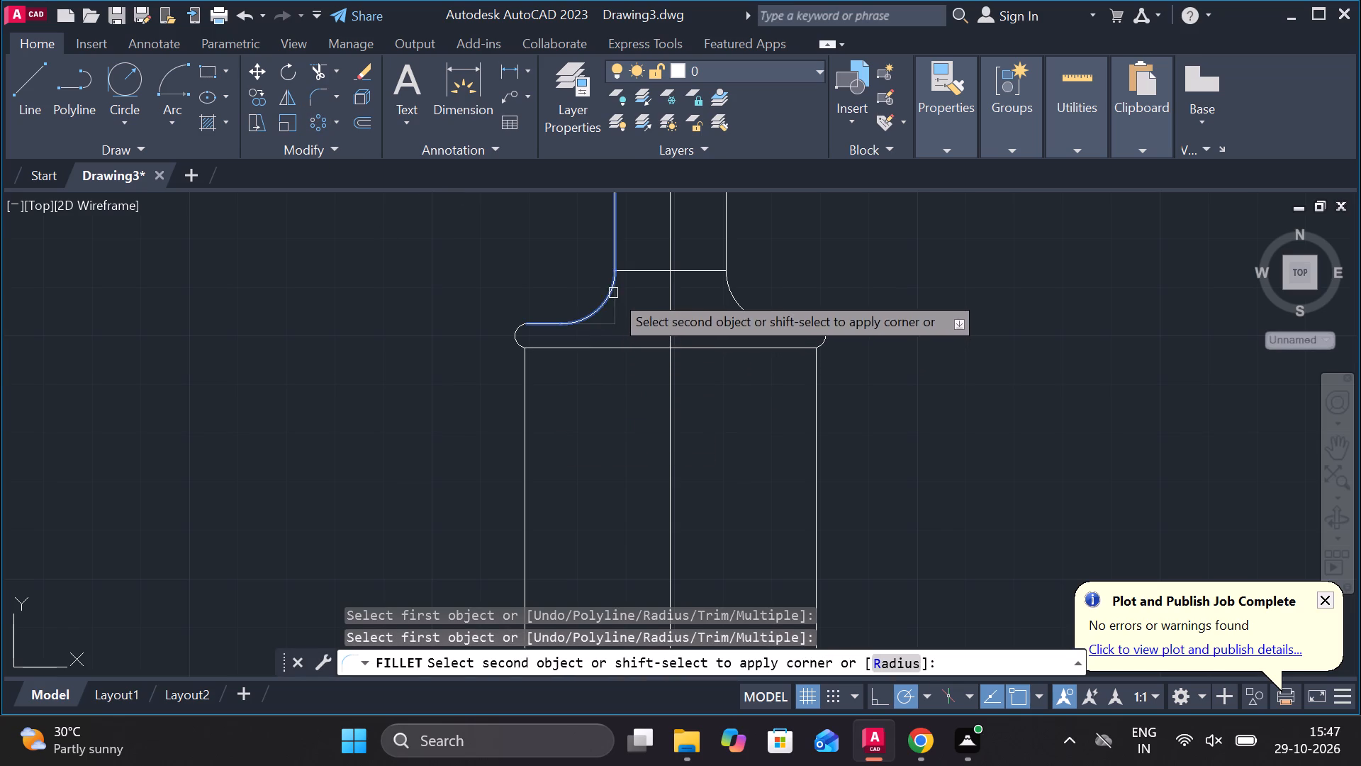
pyautogui.click(613, 293)
# Trim the two outer neck lines above the short upper horizontal line, keeping the centre line.
pyautogui.scroll(-2, 609, 461)
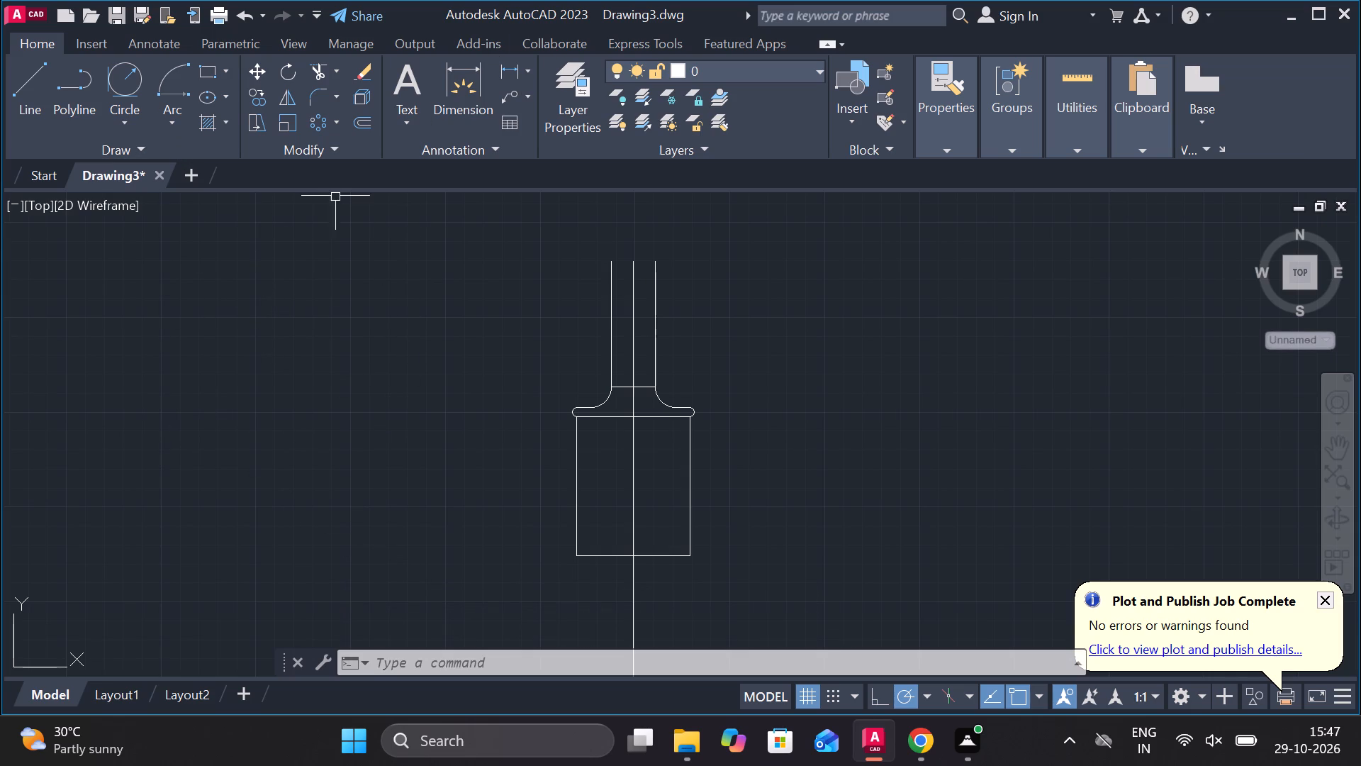
pyautogui.click(319, 70)
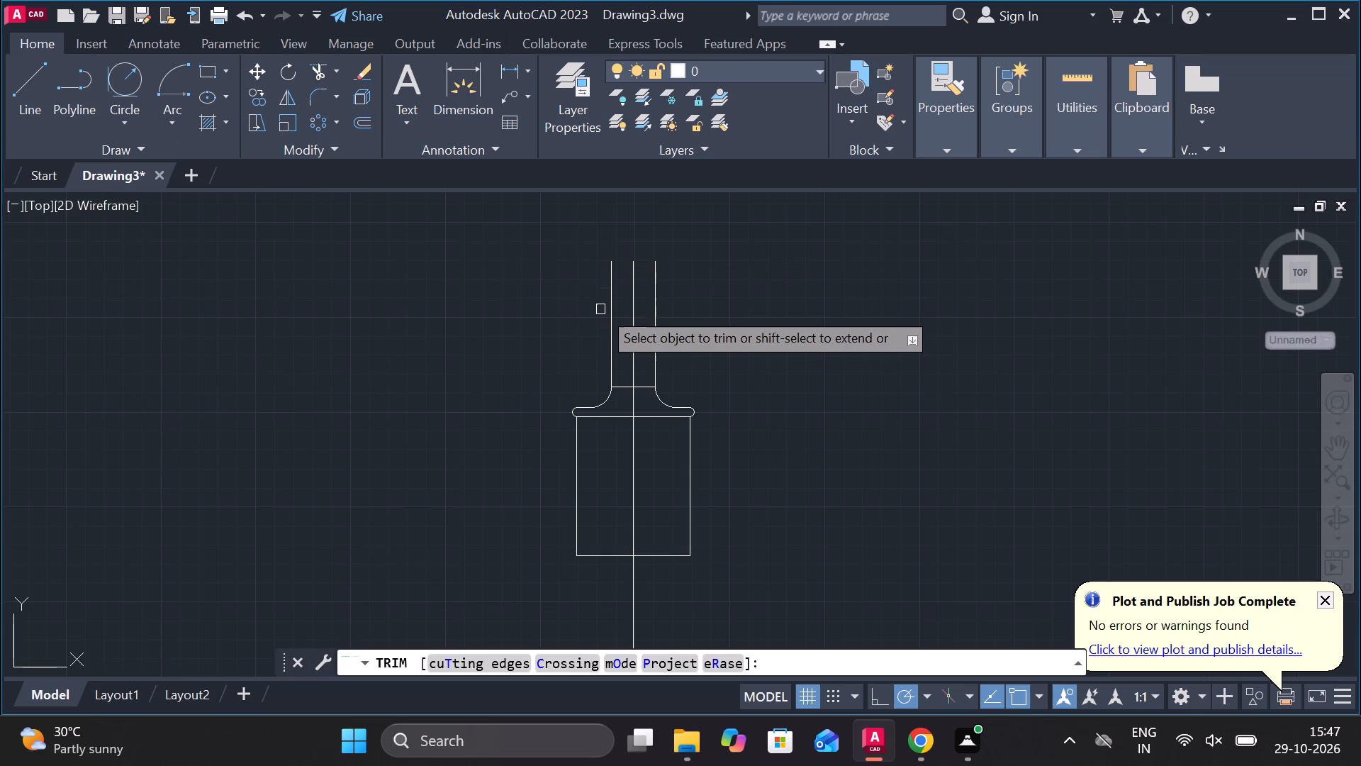
pyautogui.click(608, 315)
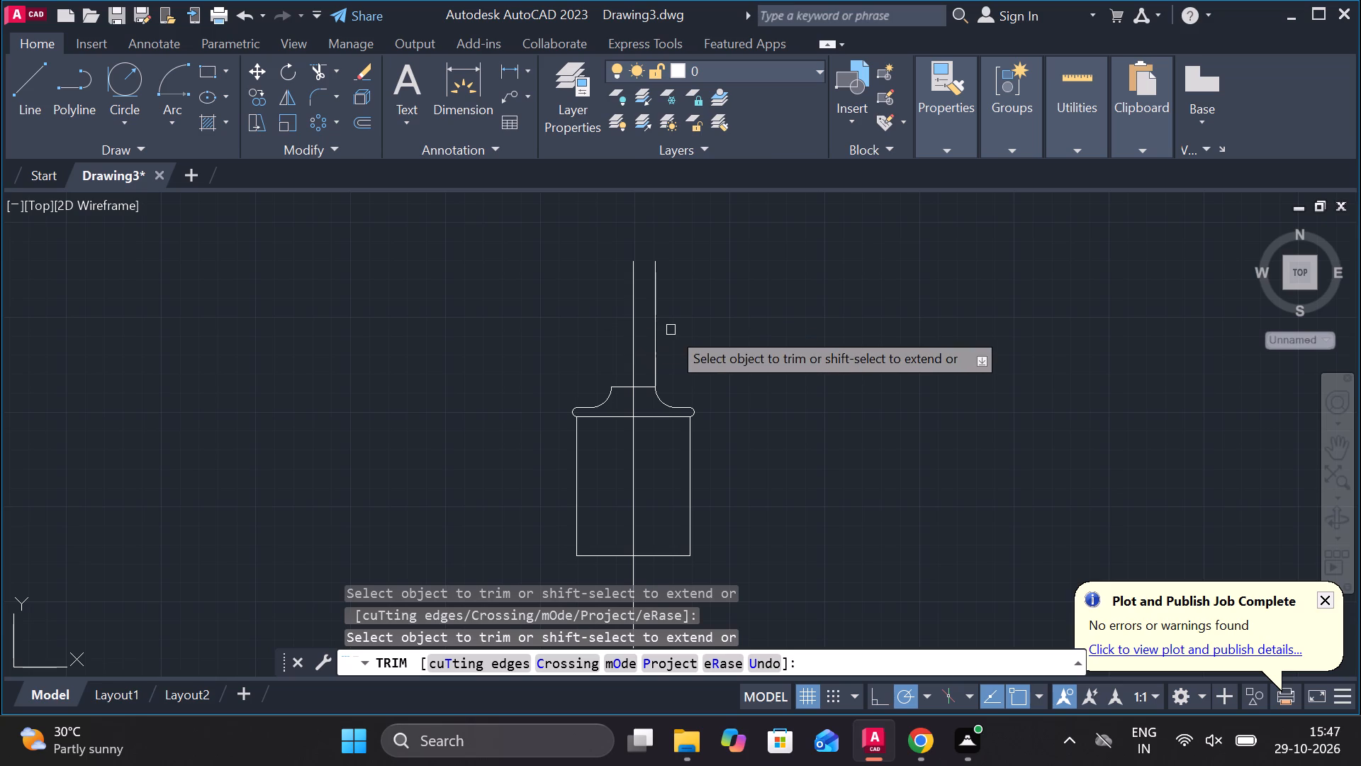
pyautogui.click(655, 335)
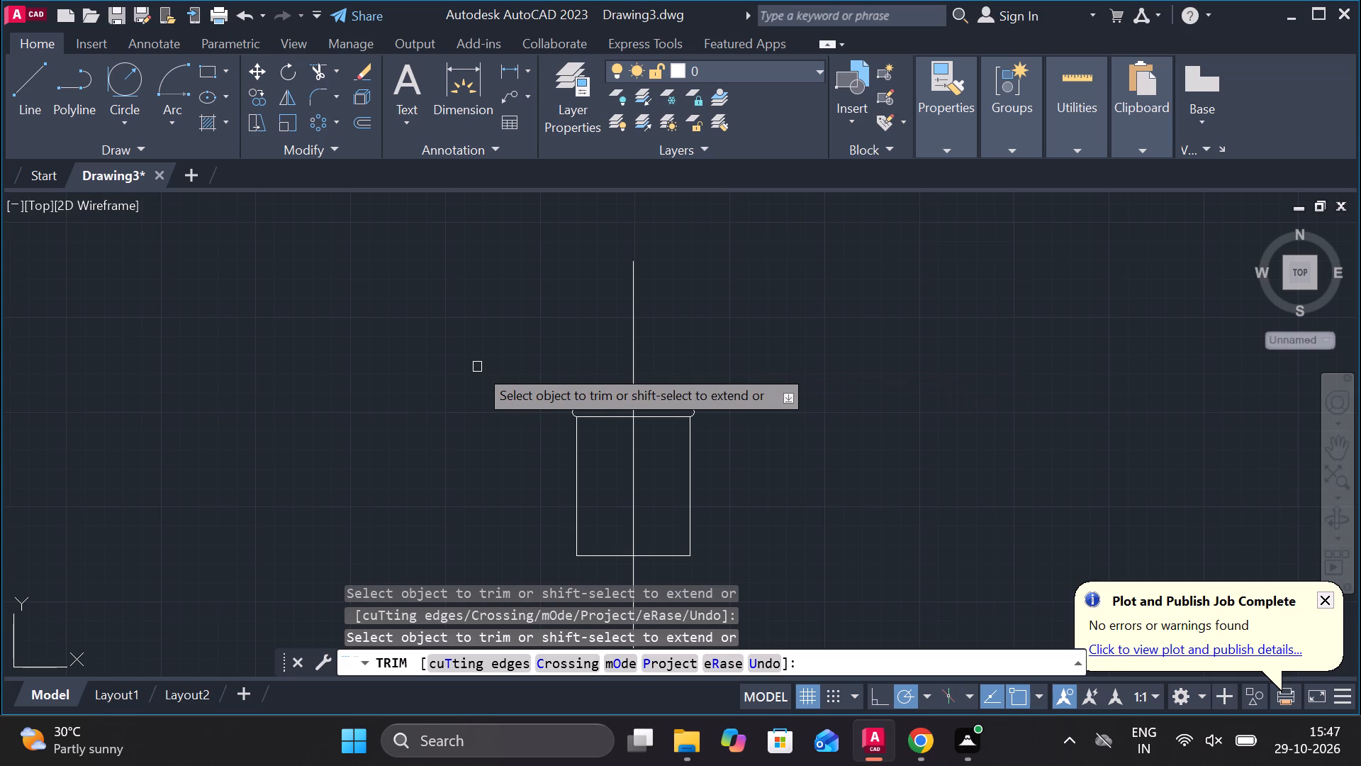
pyautogui.press('Escape')
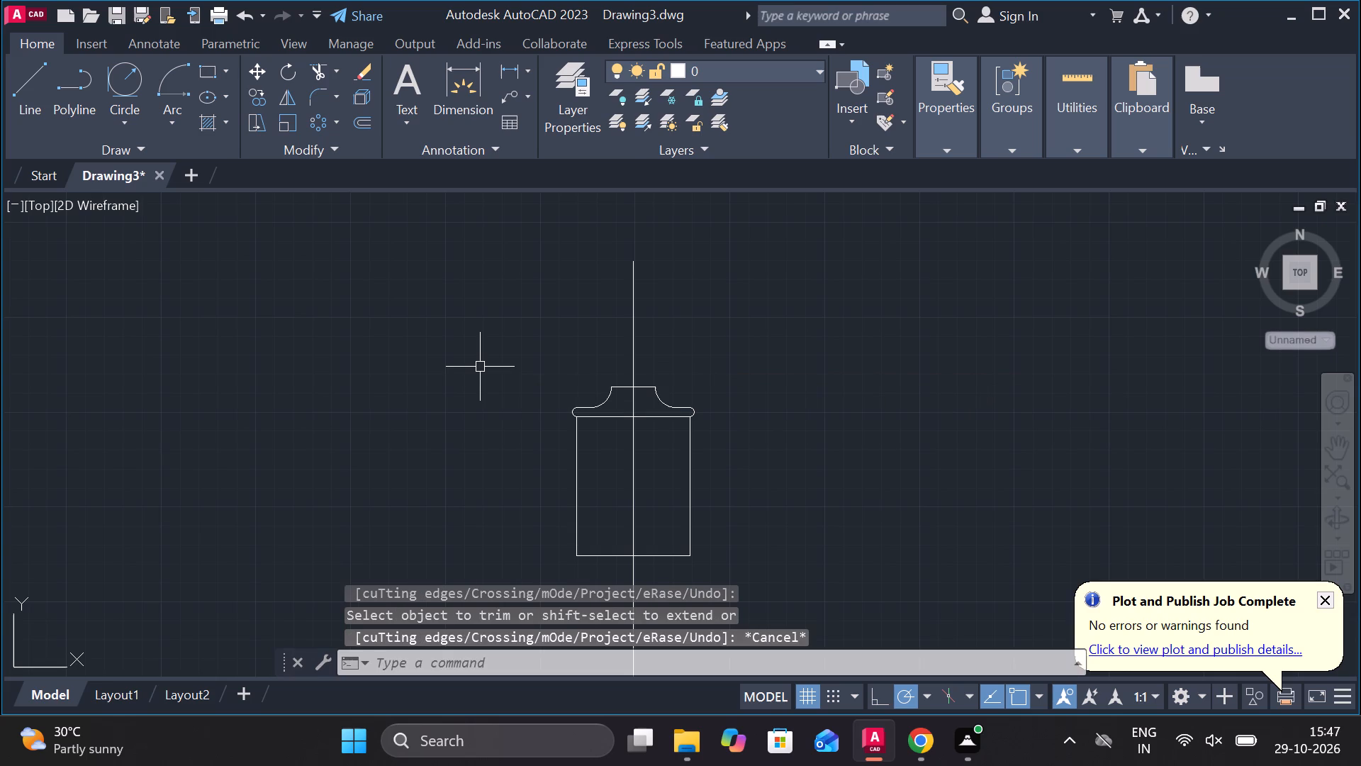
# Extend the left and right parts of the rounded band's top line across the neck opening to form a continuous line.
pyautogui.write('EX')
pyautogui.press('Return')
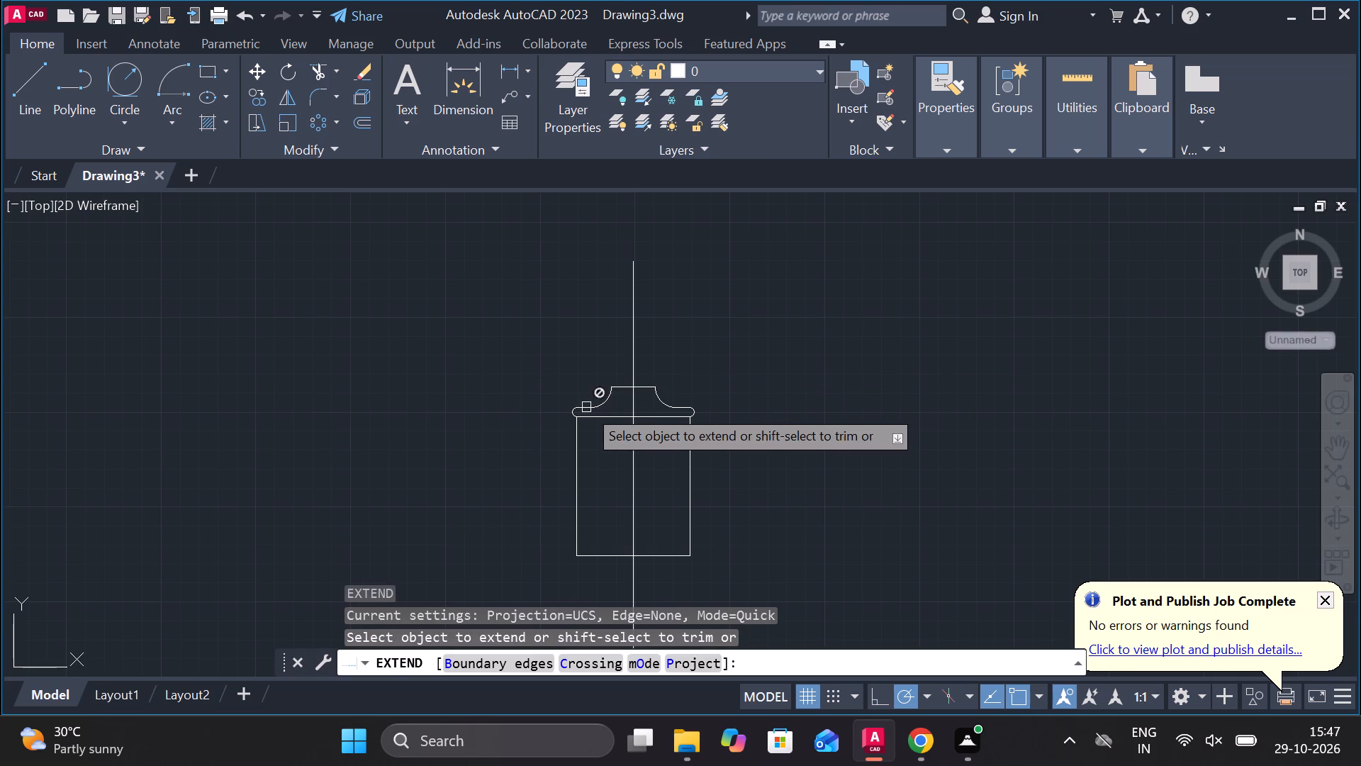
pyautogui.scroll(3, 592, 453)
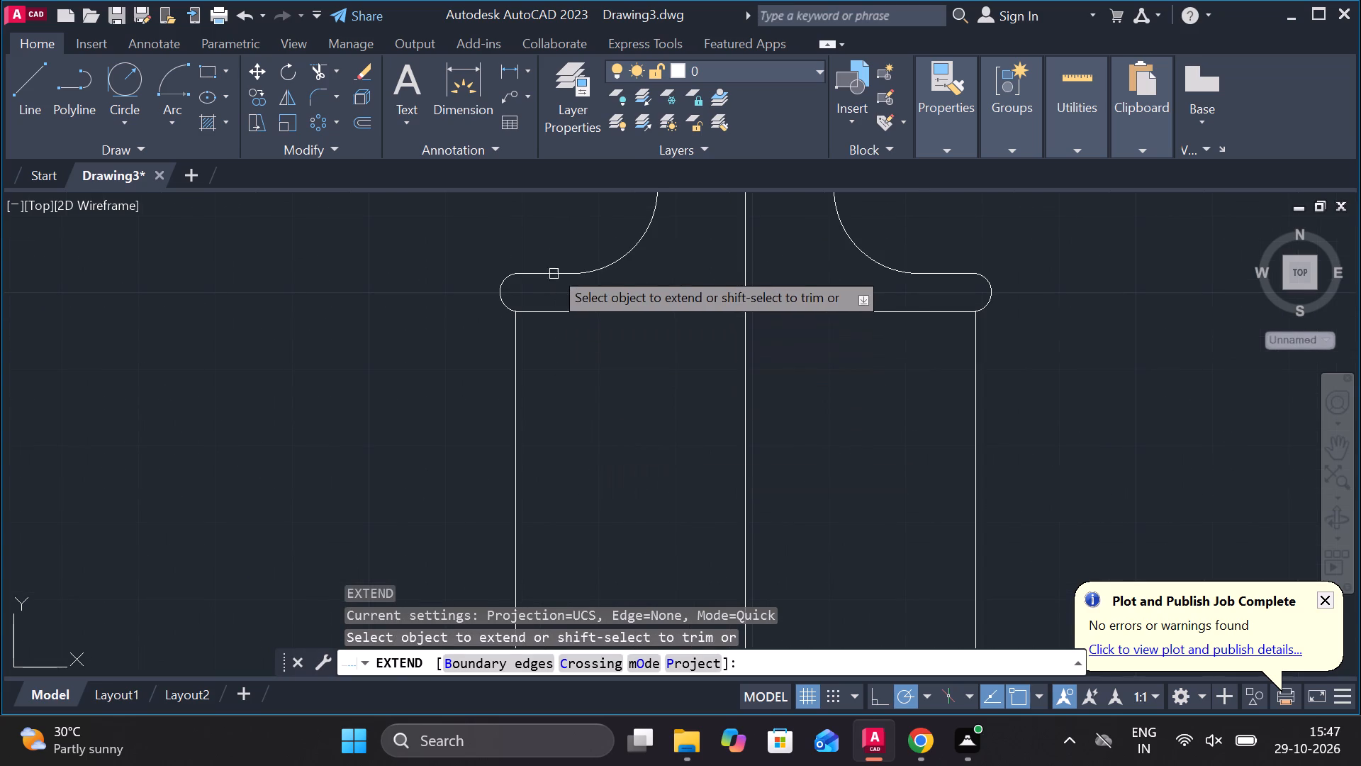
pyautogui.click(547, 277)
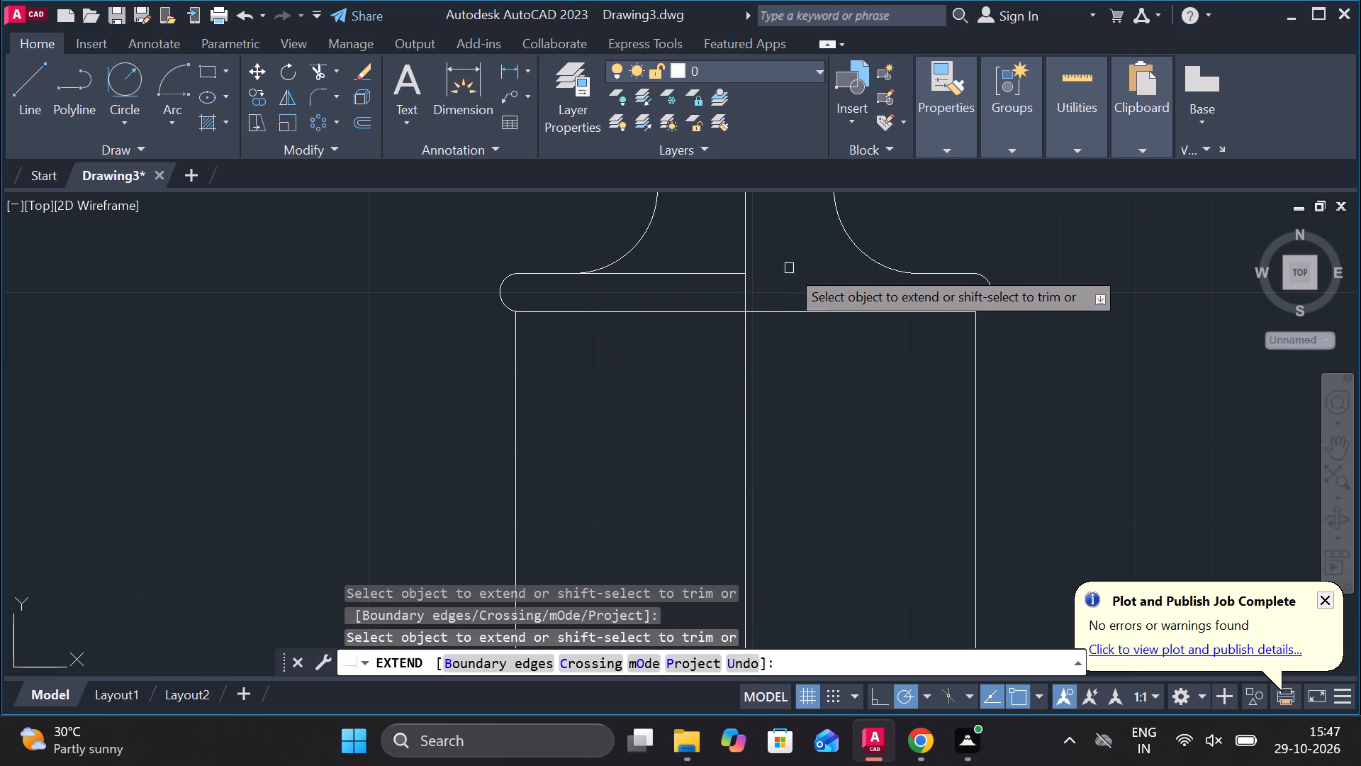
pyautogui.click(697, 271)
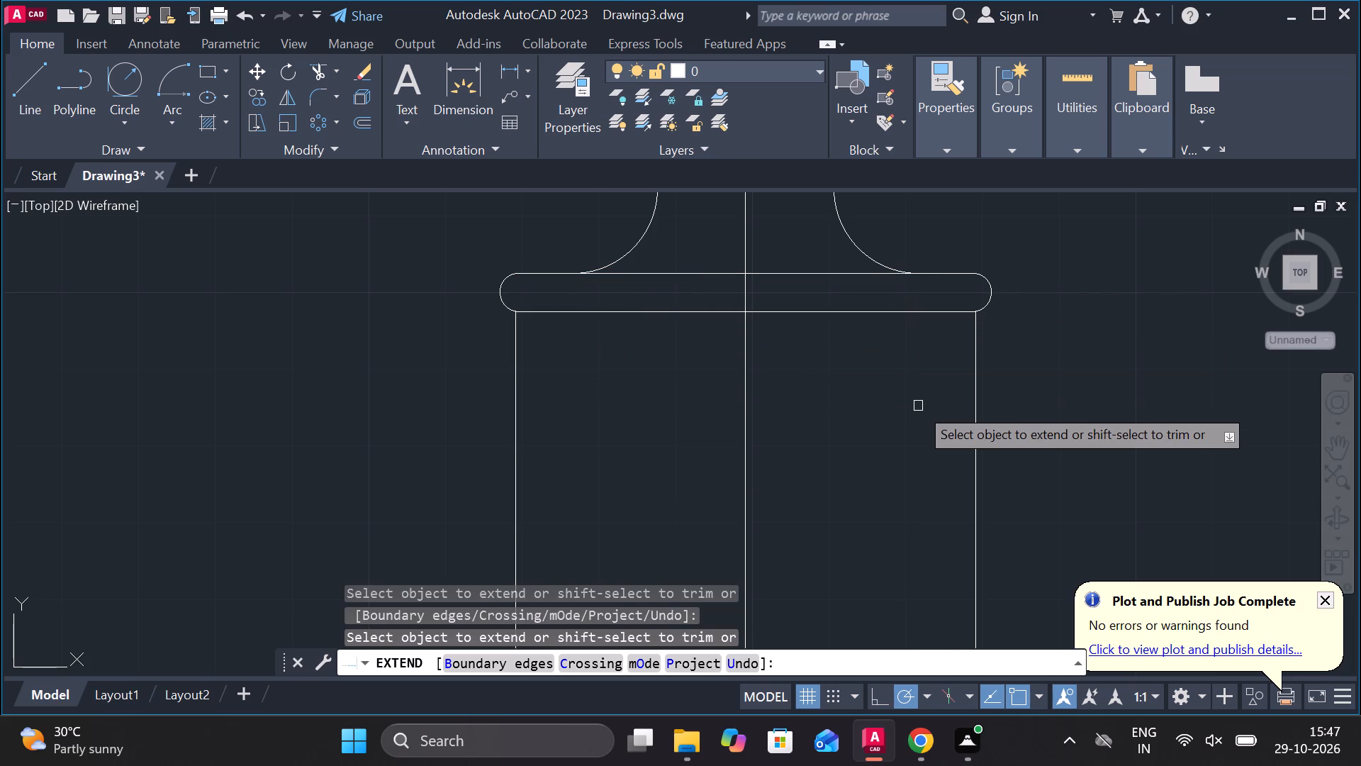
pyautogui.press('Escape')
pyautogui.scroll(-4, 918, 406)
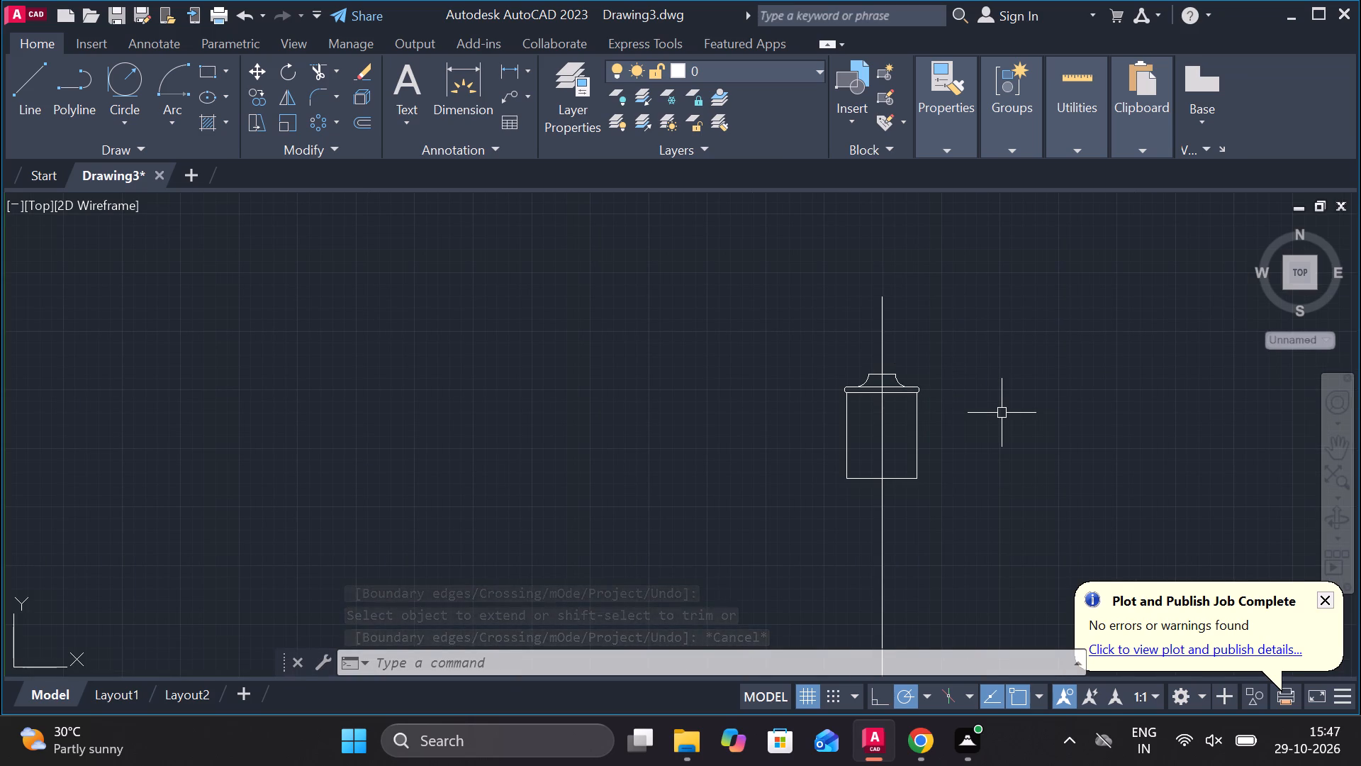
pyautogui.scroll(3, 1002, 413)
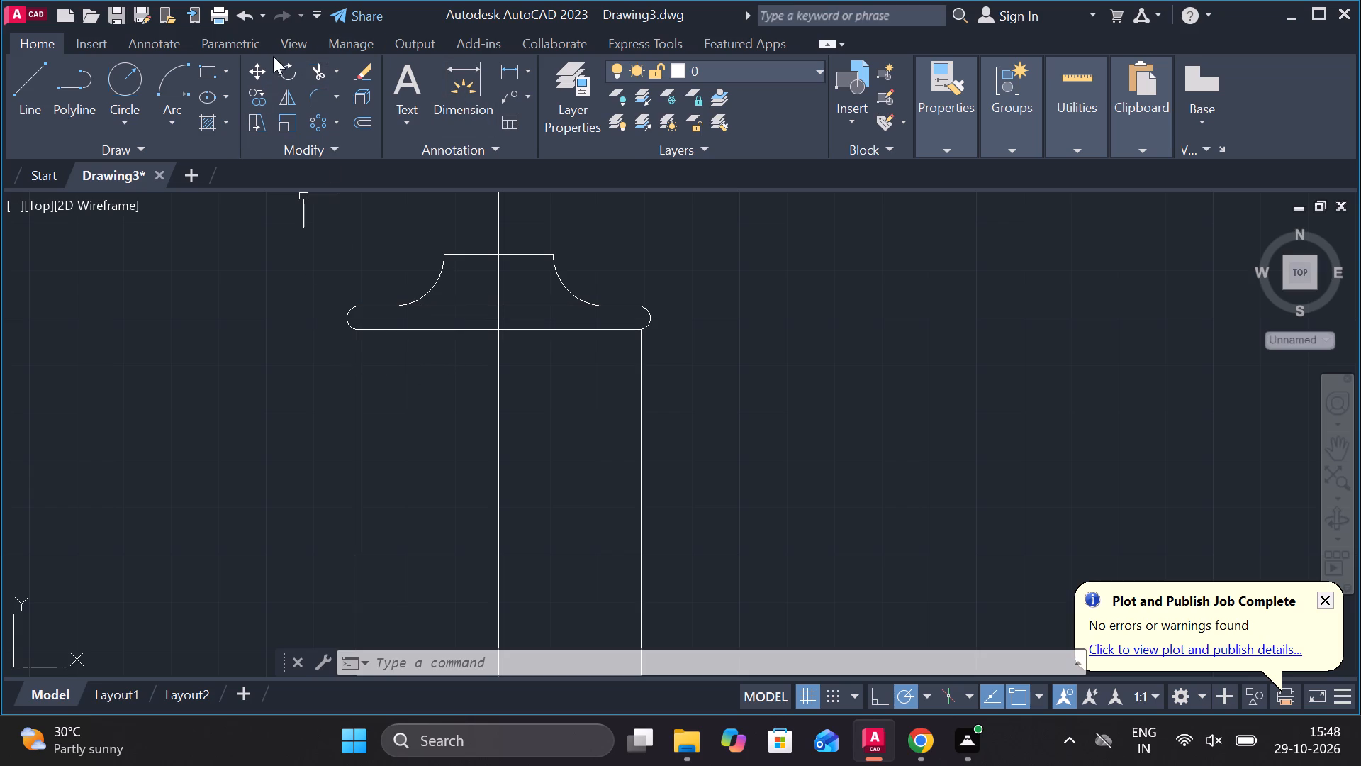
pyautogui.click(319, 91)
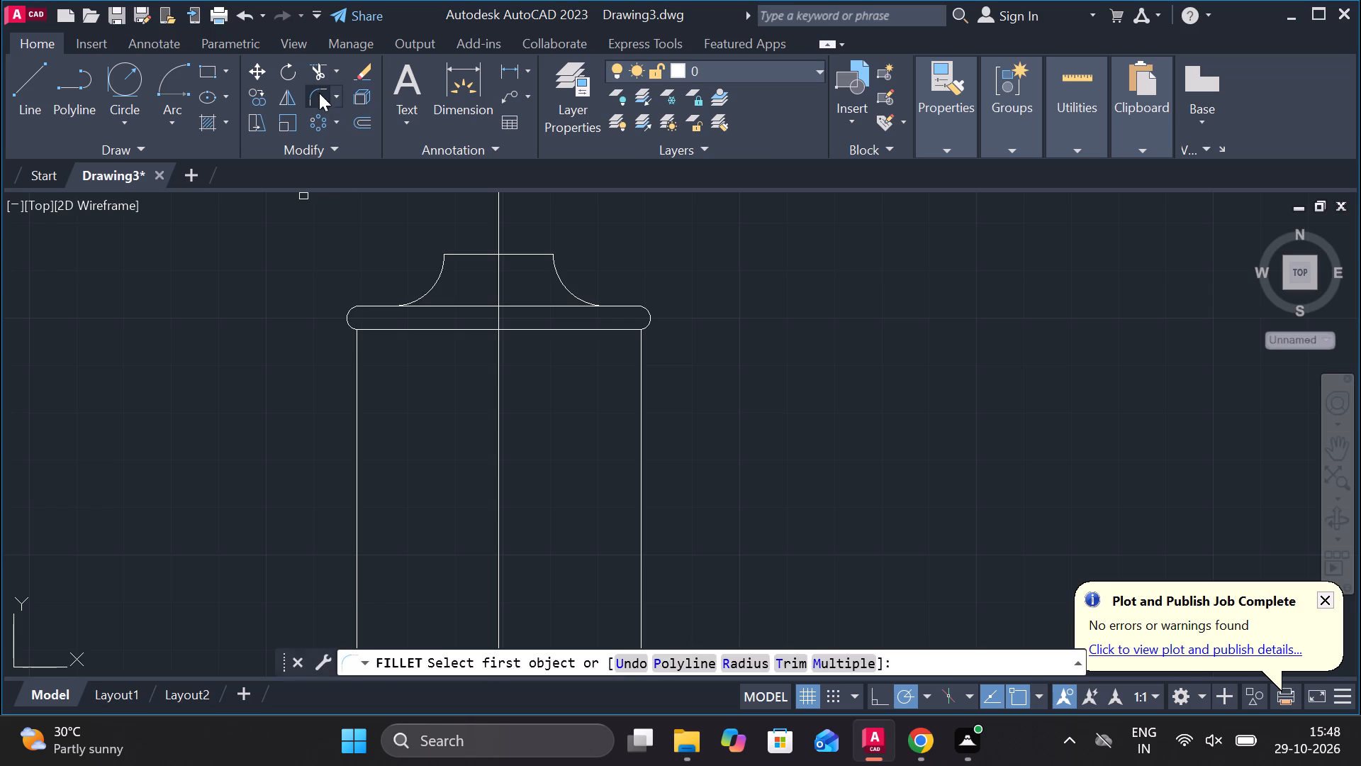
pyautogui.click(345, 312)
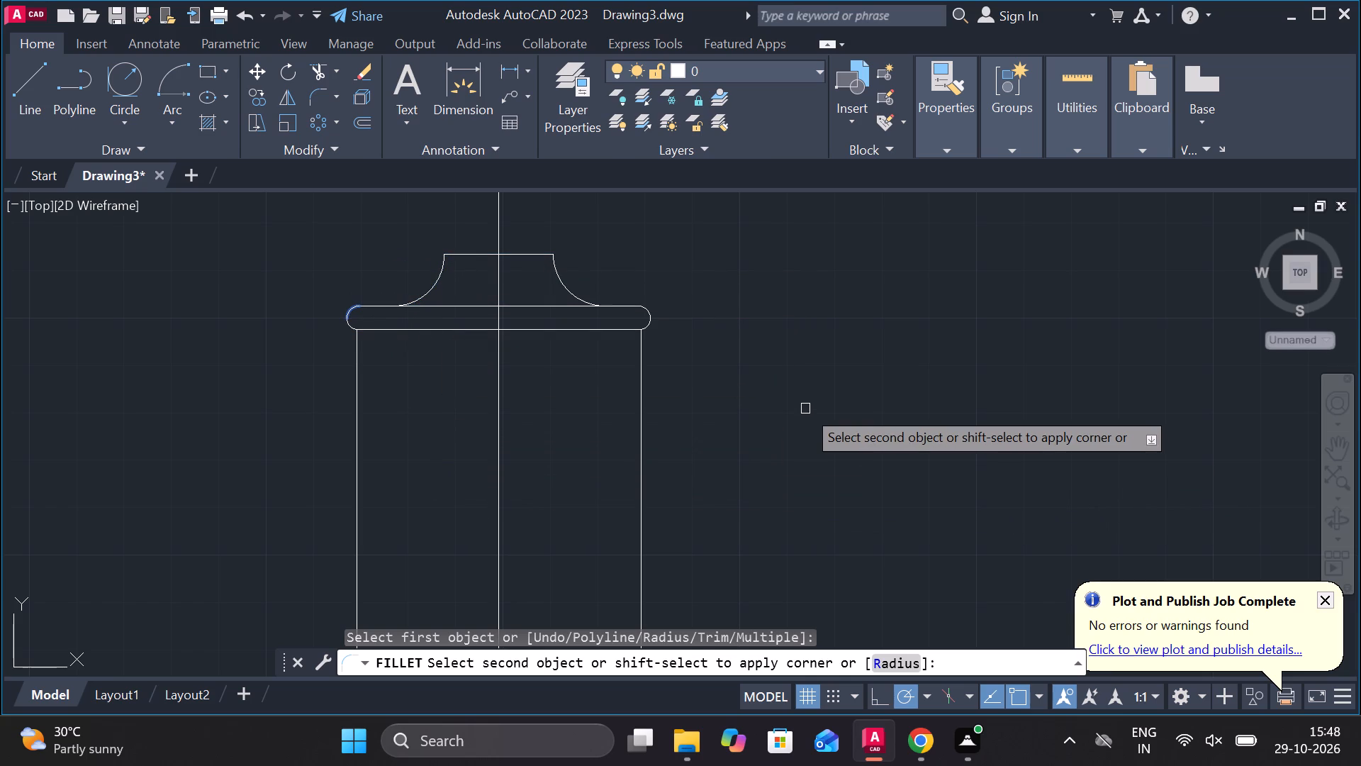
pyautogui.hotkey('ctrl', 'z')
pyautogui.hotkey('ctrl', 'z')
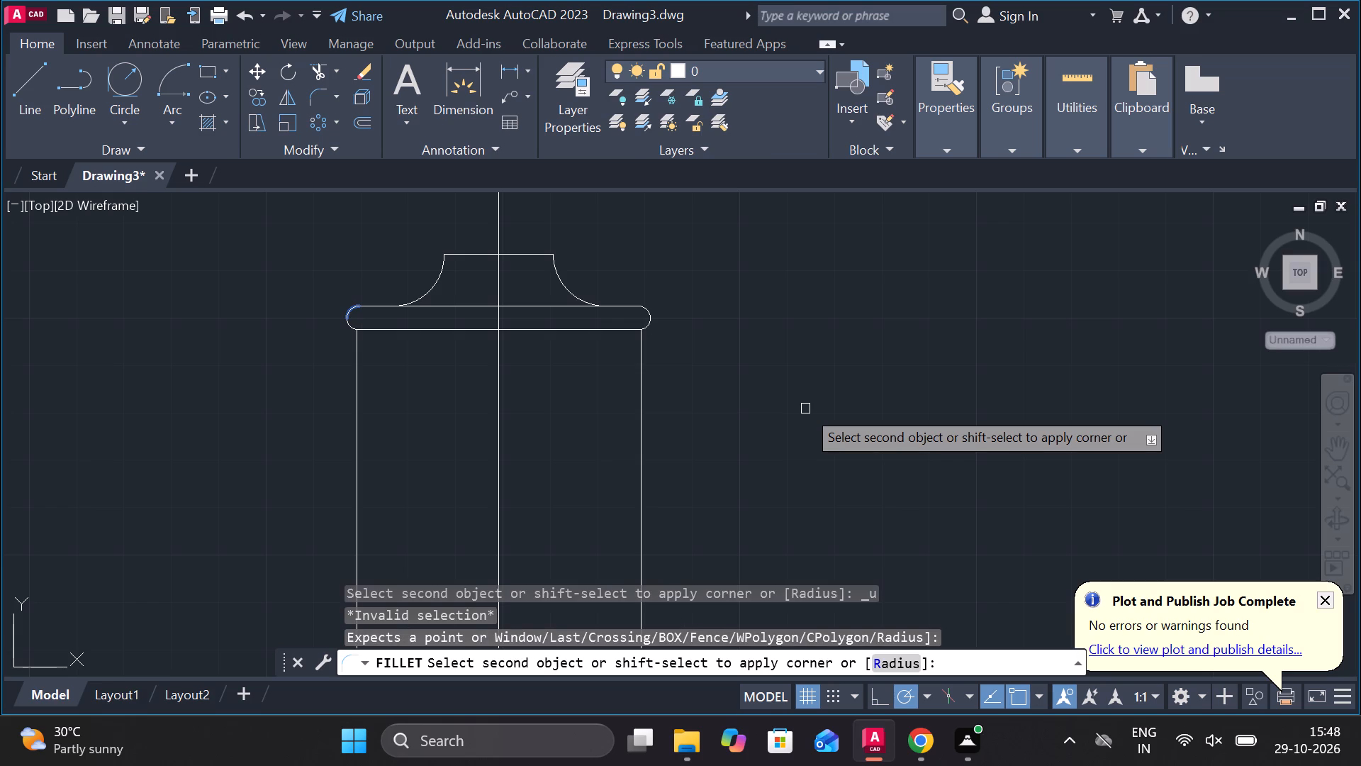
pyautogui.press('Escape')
# Undo the band-line extension, the trimming of the neck lines above the short horizontal line, and the left neck fillet.
pyautogui.hotkey('ctrl', 'z')
pyautogui.hotkey('ctrl', 'z')
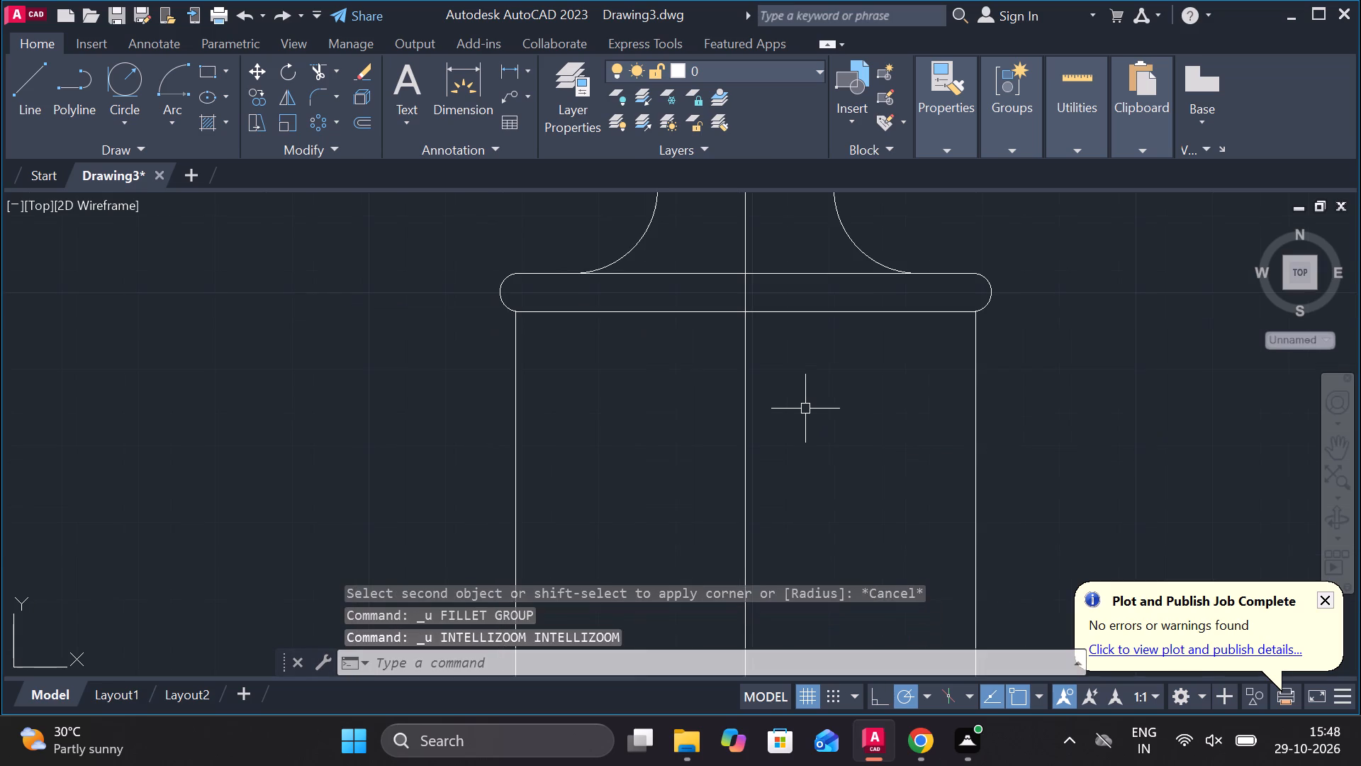
pyautogui.hotkey('ctrl', 'z')
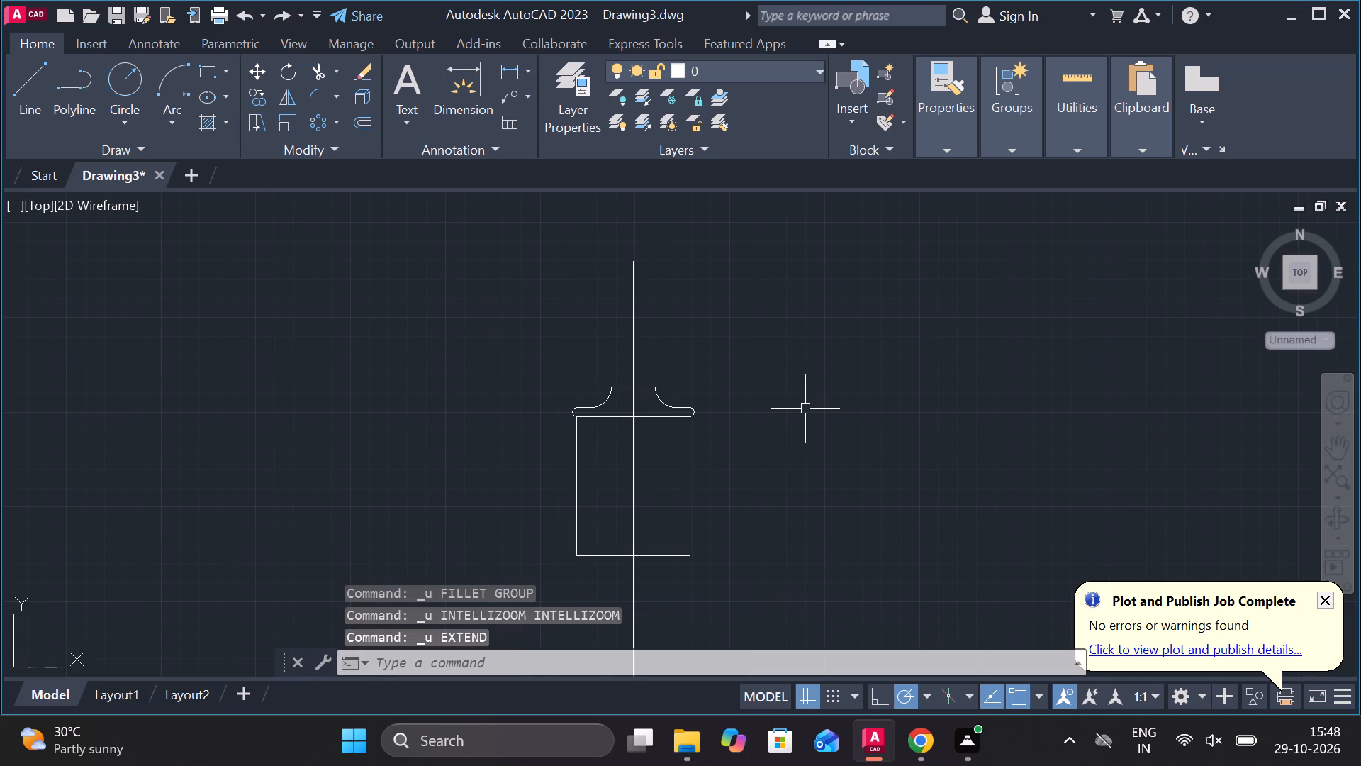
pyautogui.hotkey('ctrl', 'z')
pyautogui.hotkey('ctrl', 'z')
pyautogui.hotkey('ctrl', 'z')
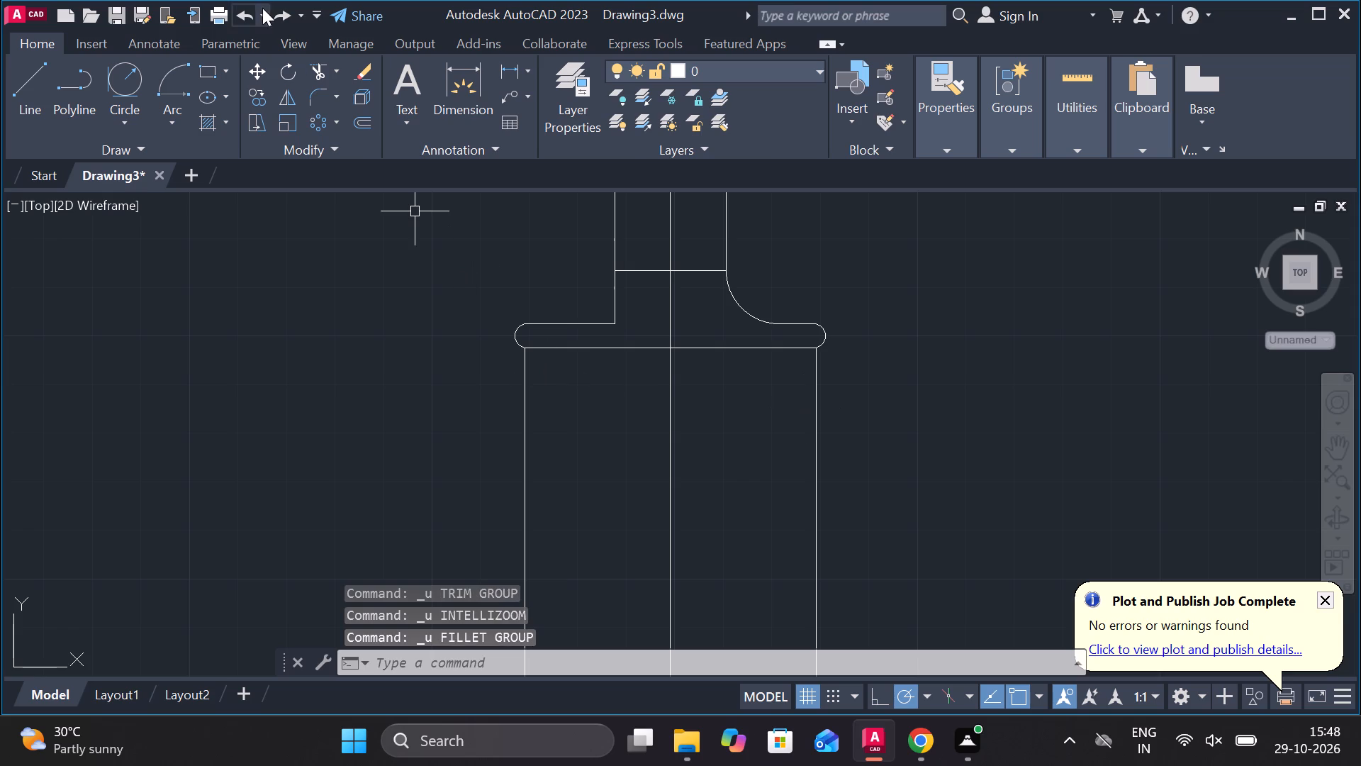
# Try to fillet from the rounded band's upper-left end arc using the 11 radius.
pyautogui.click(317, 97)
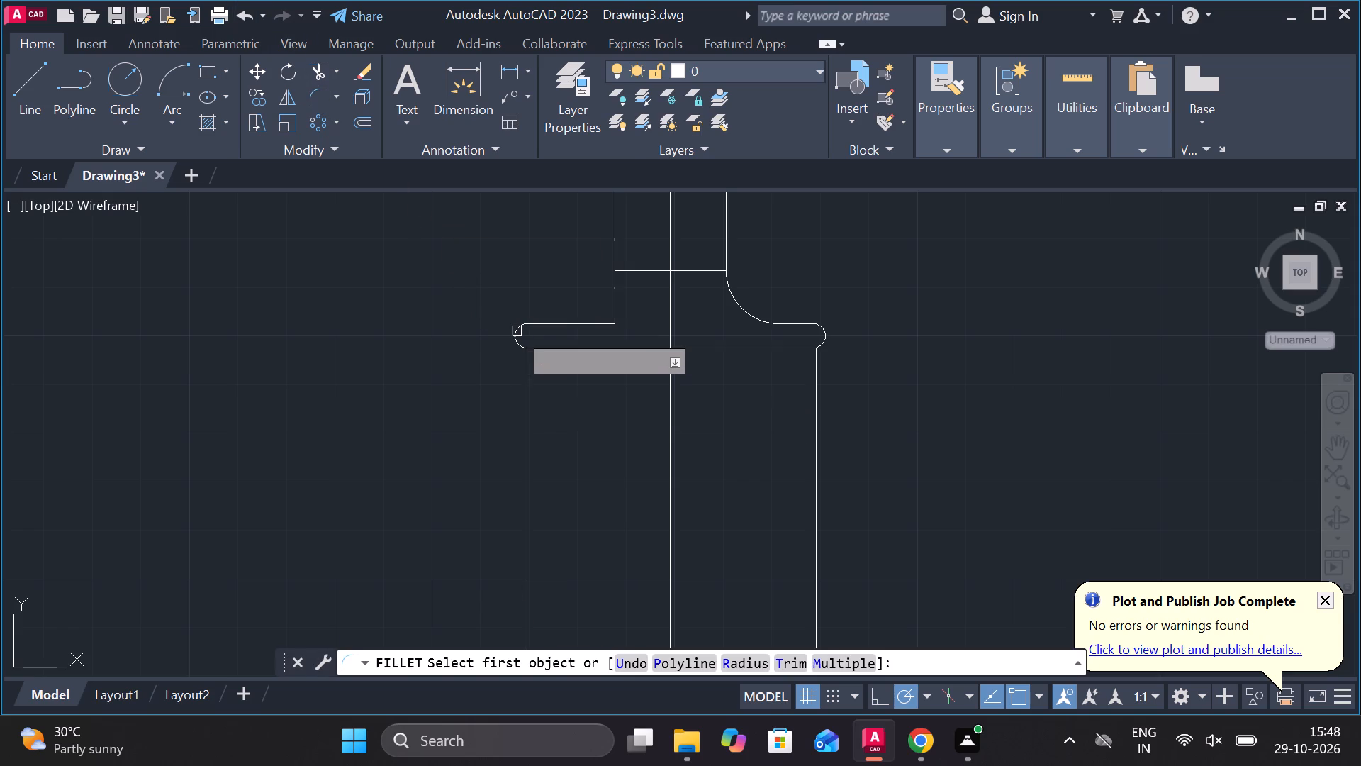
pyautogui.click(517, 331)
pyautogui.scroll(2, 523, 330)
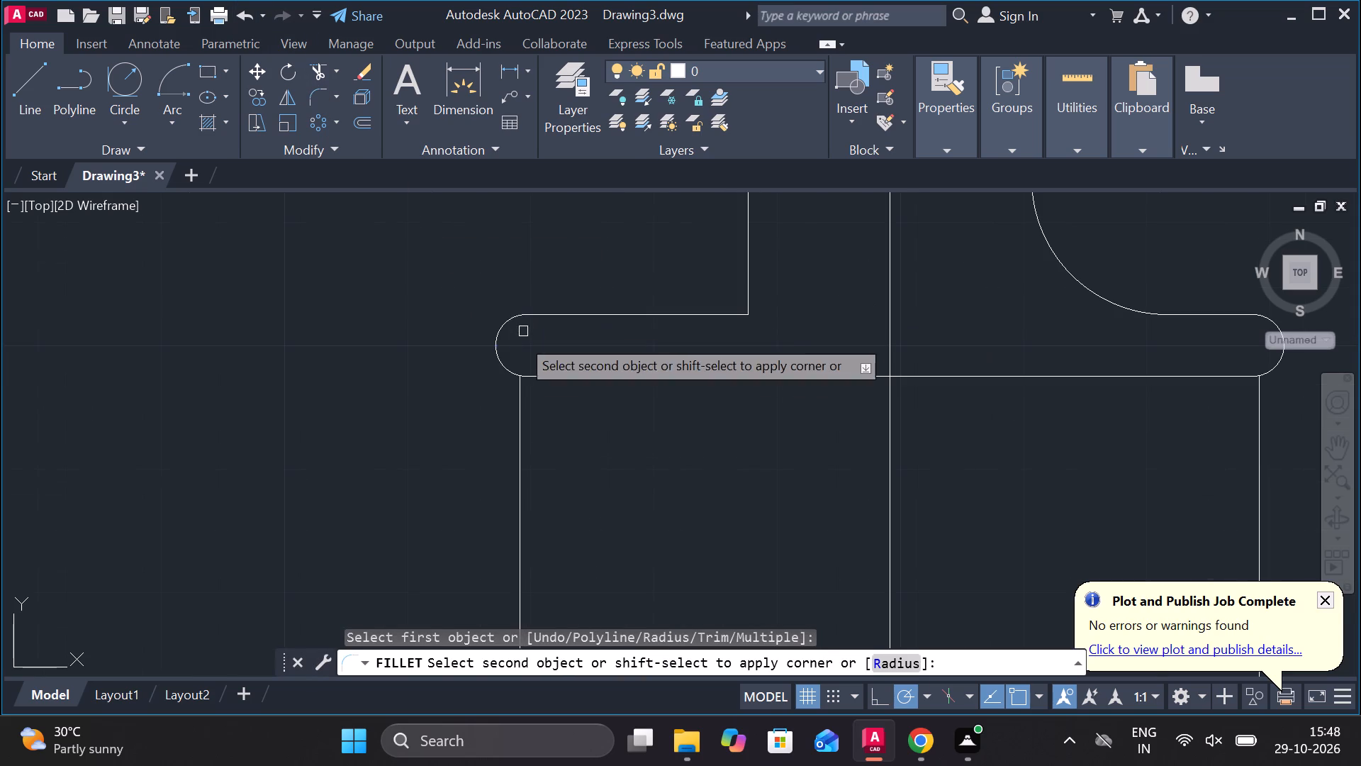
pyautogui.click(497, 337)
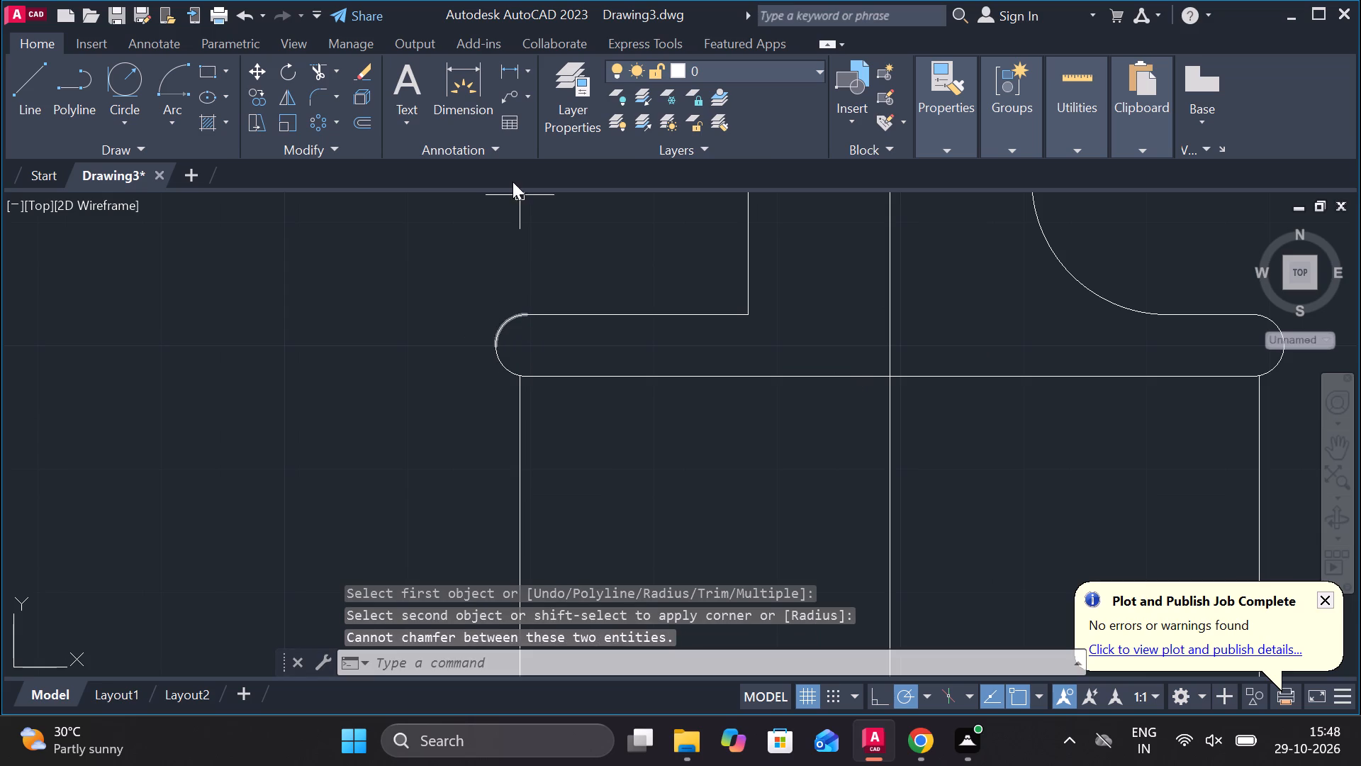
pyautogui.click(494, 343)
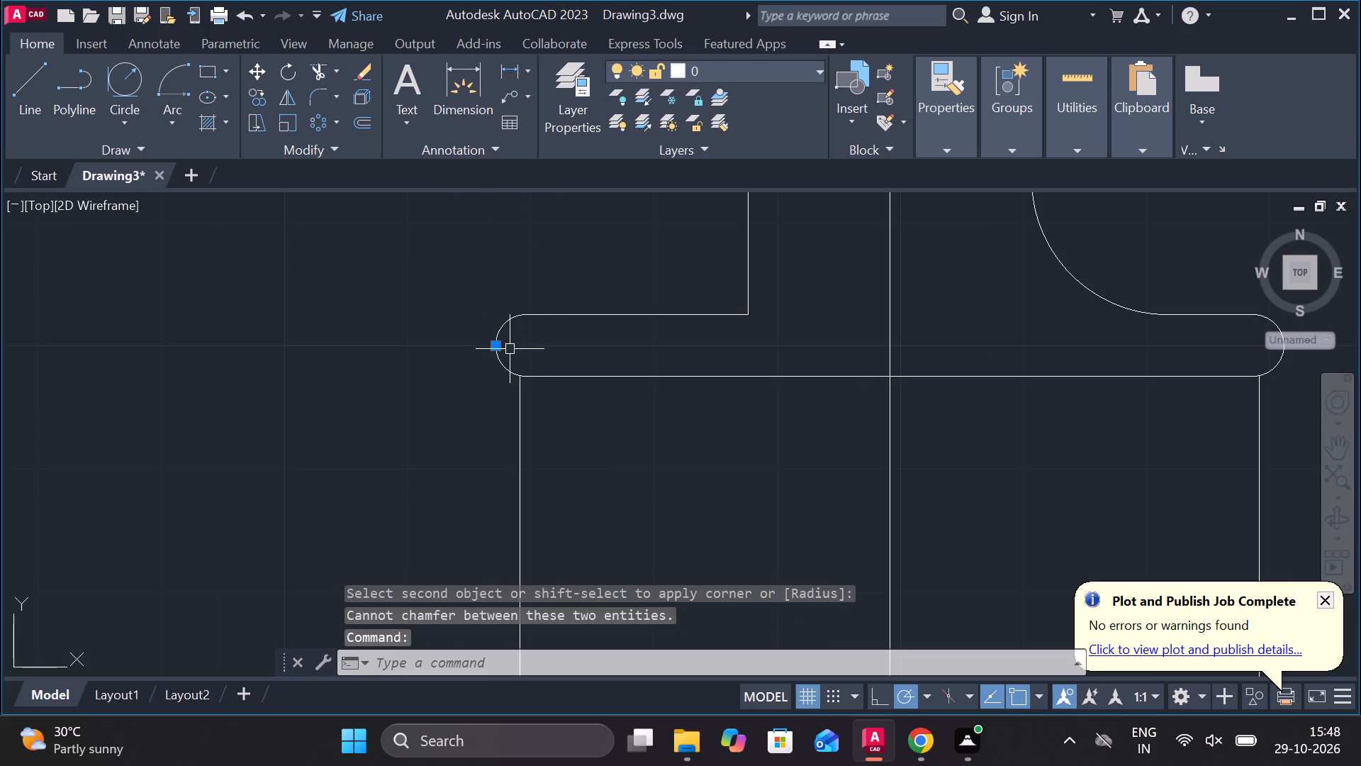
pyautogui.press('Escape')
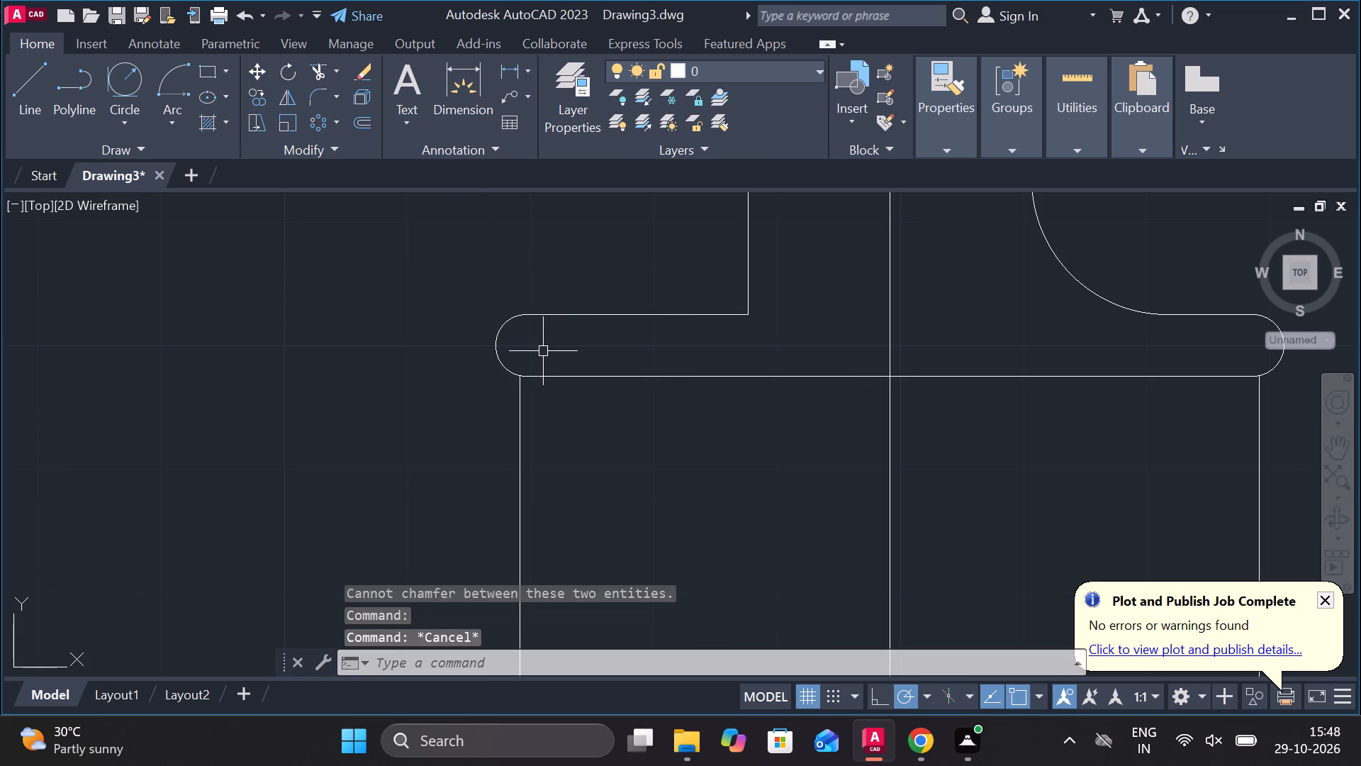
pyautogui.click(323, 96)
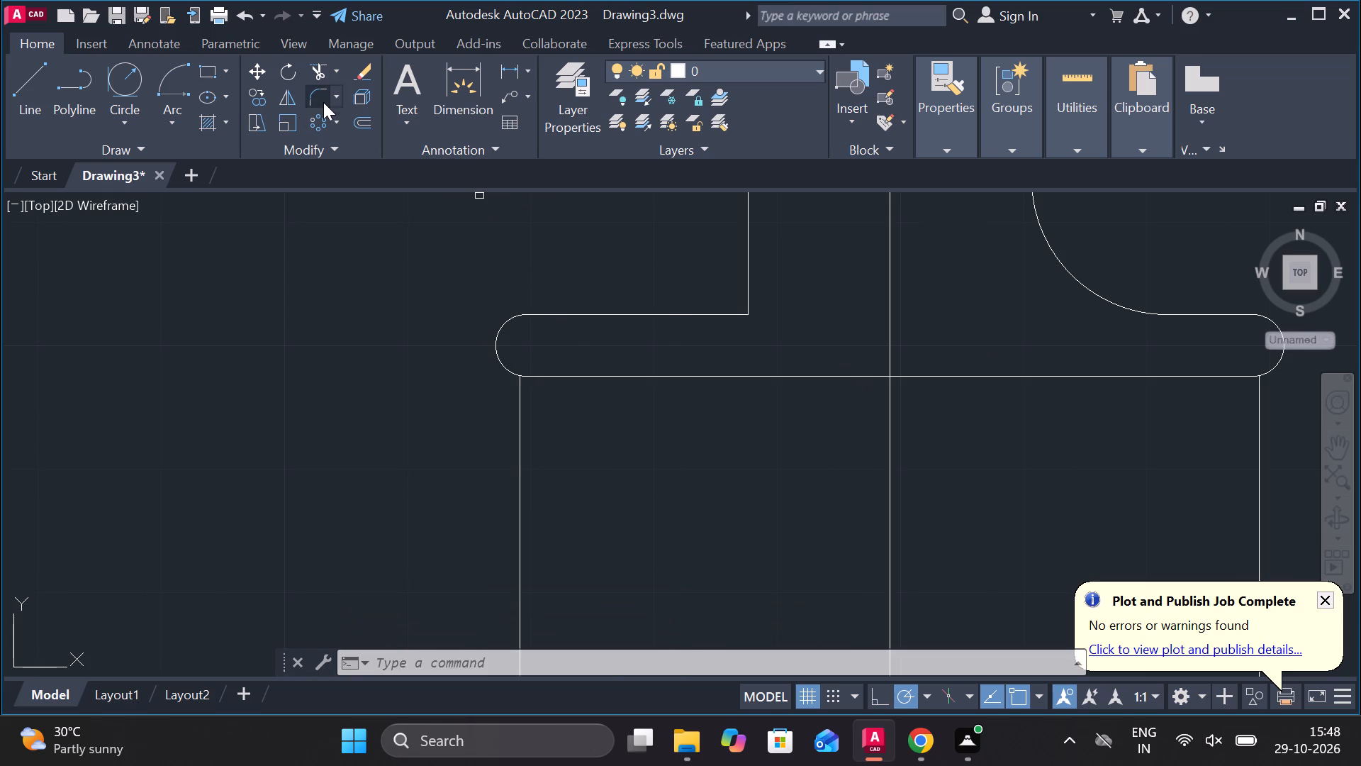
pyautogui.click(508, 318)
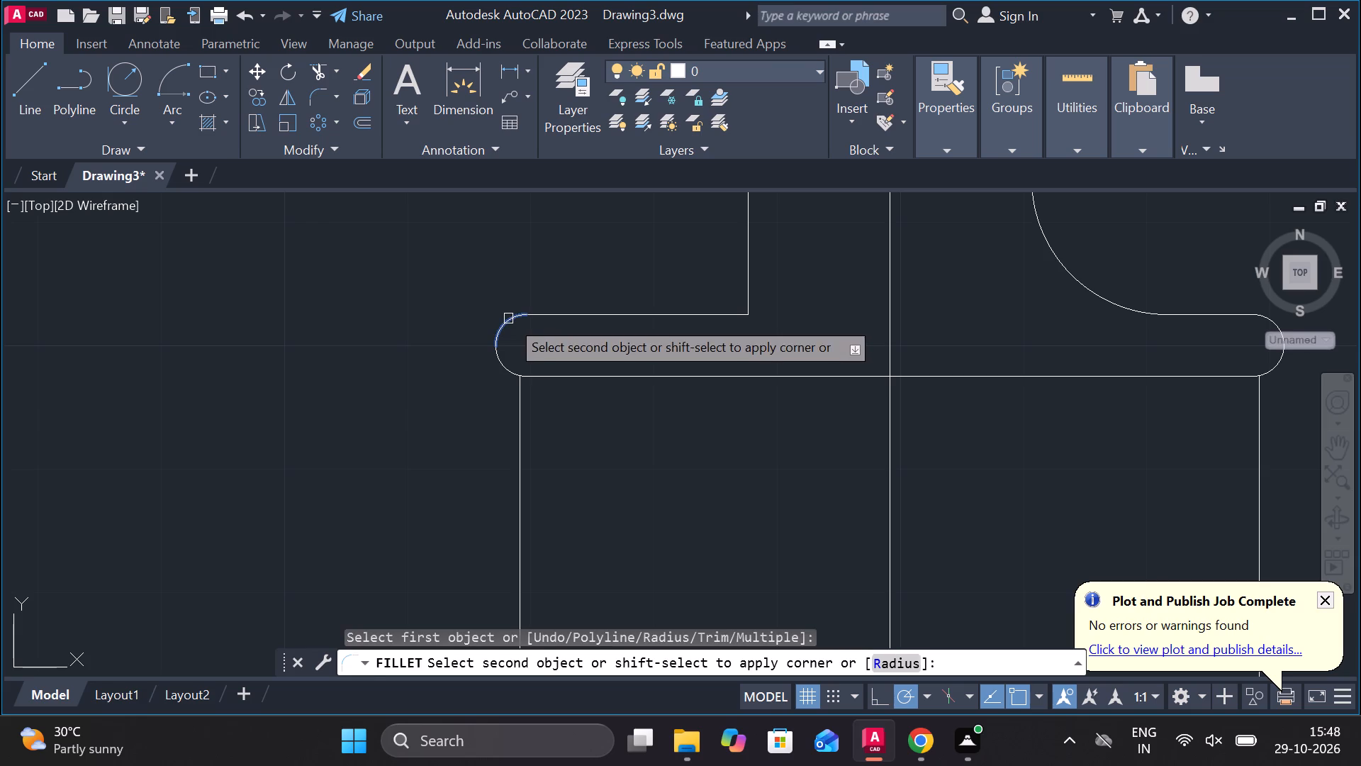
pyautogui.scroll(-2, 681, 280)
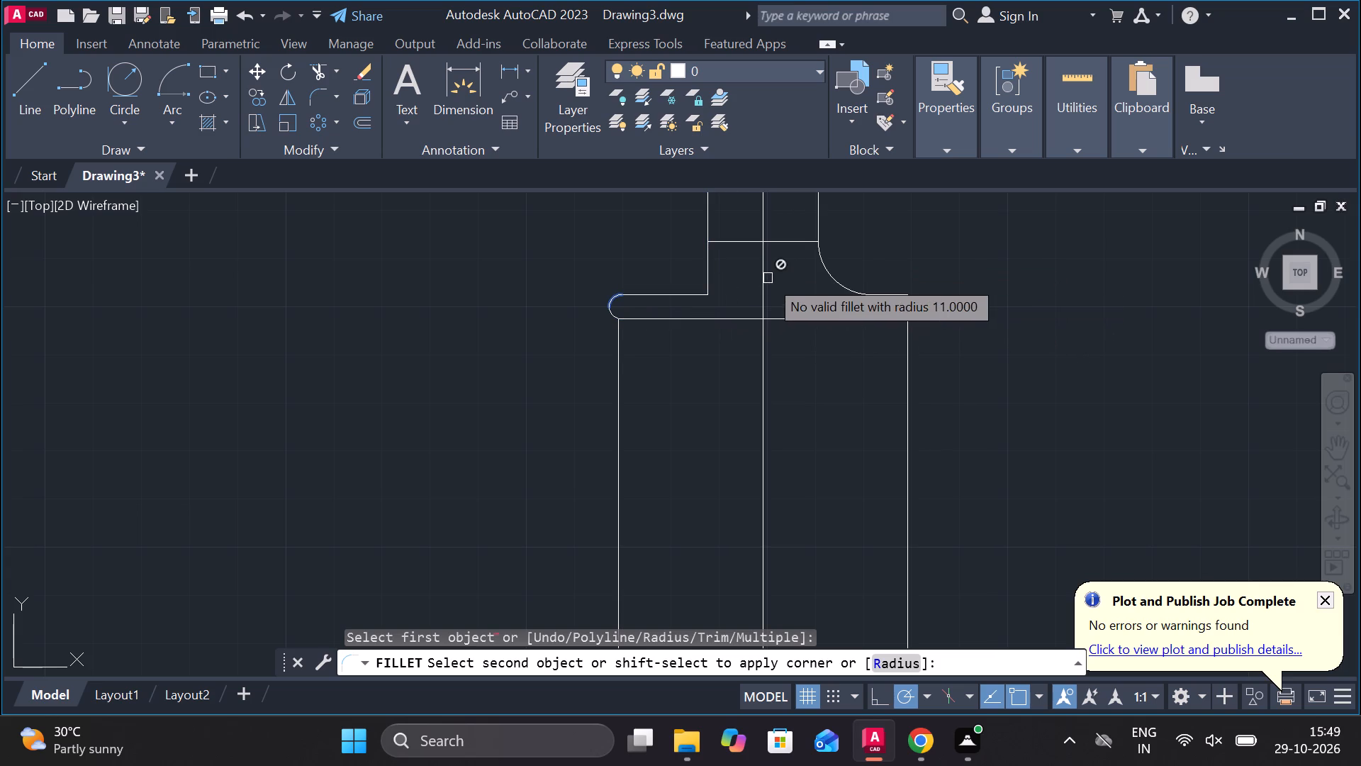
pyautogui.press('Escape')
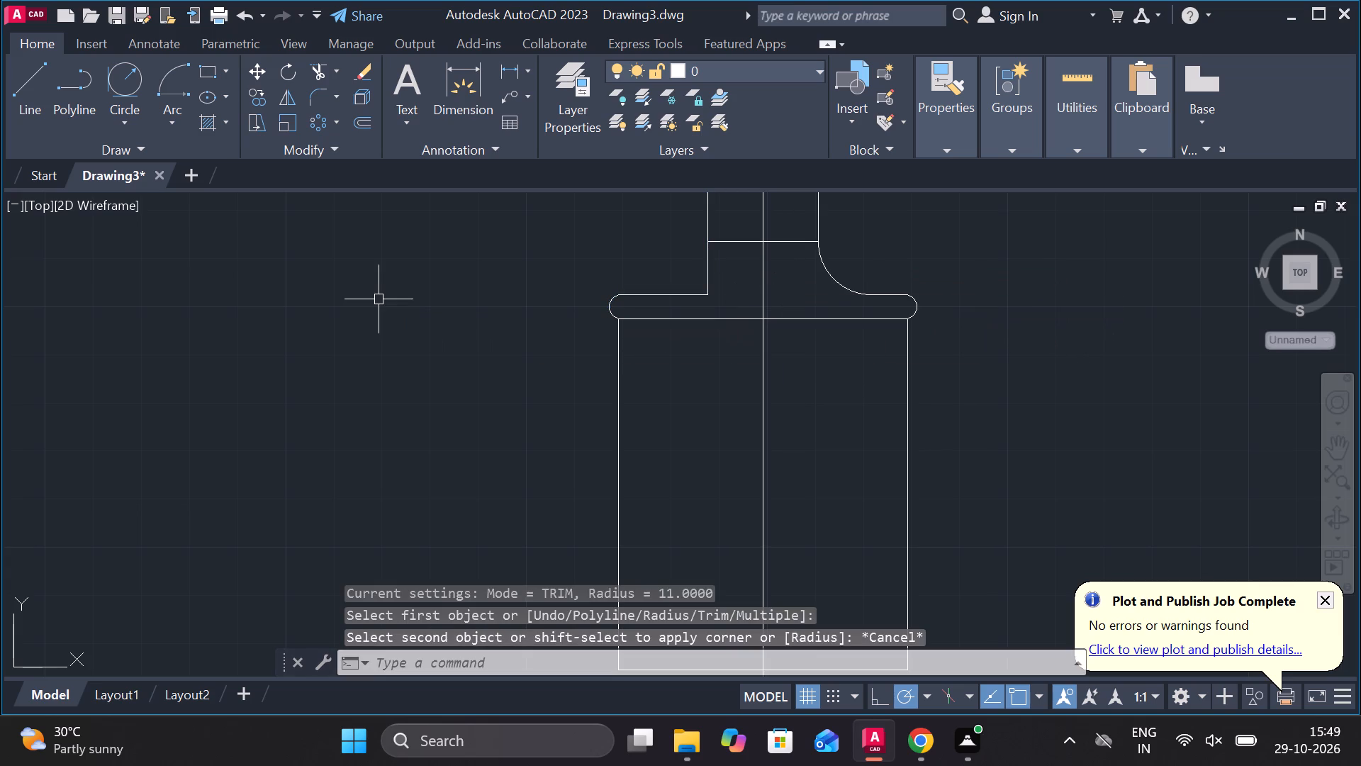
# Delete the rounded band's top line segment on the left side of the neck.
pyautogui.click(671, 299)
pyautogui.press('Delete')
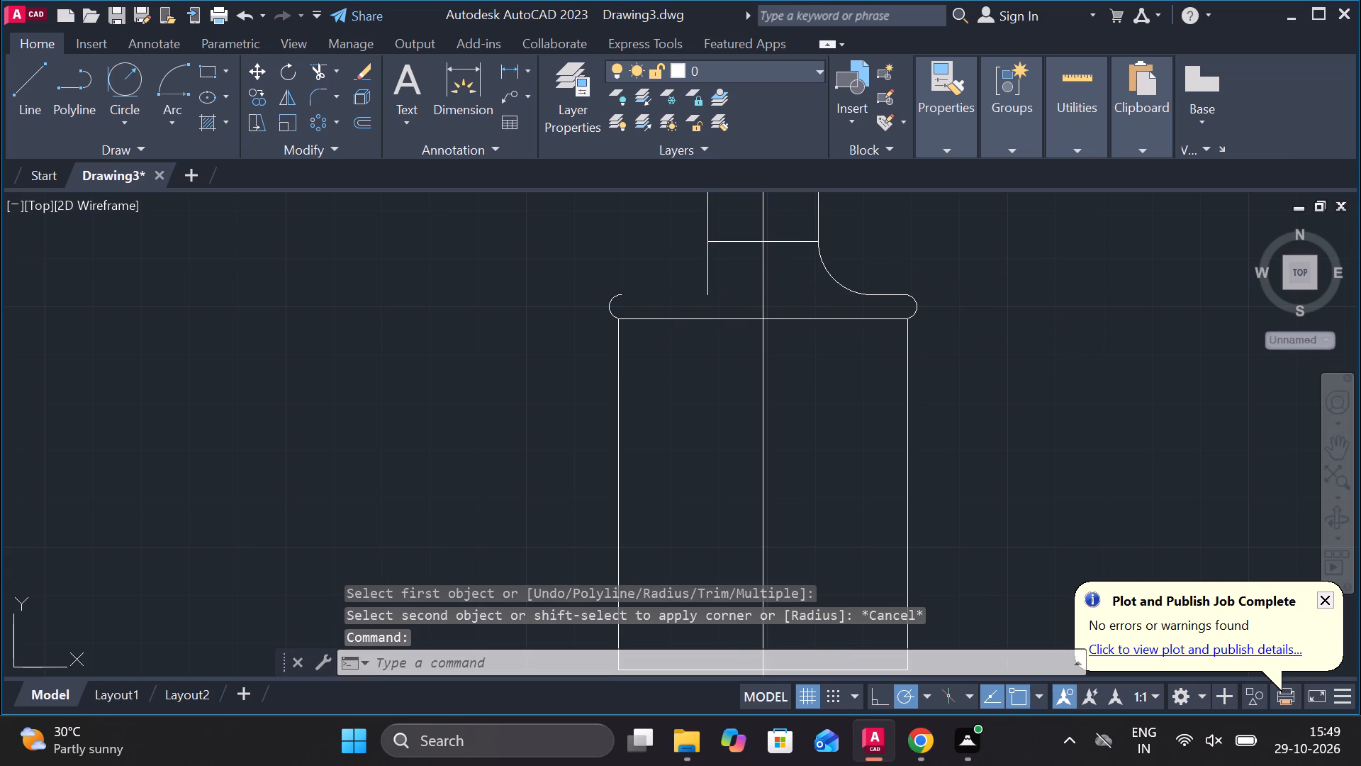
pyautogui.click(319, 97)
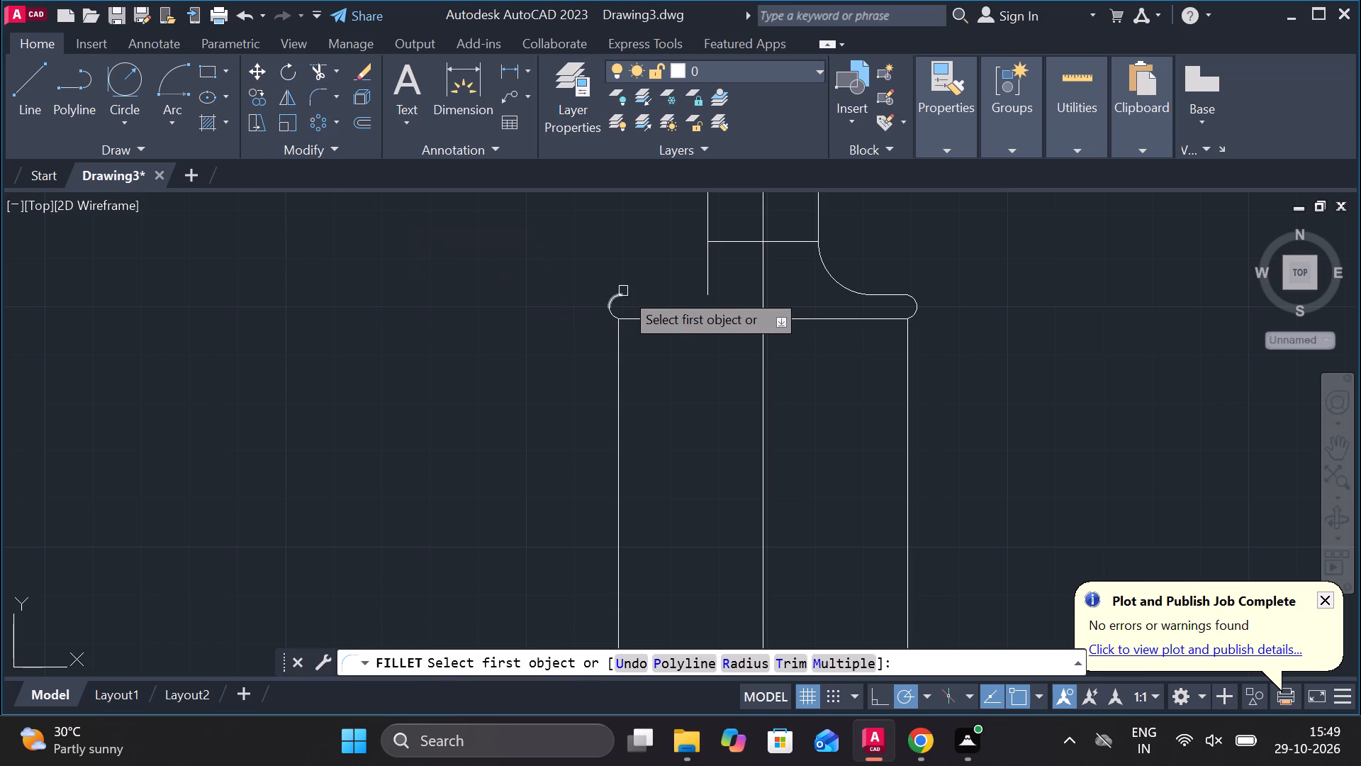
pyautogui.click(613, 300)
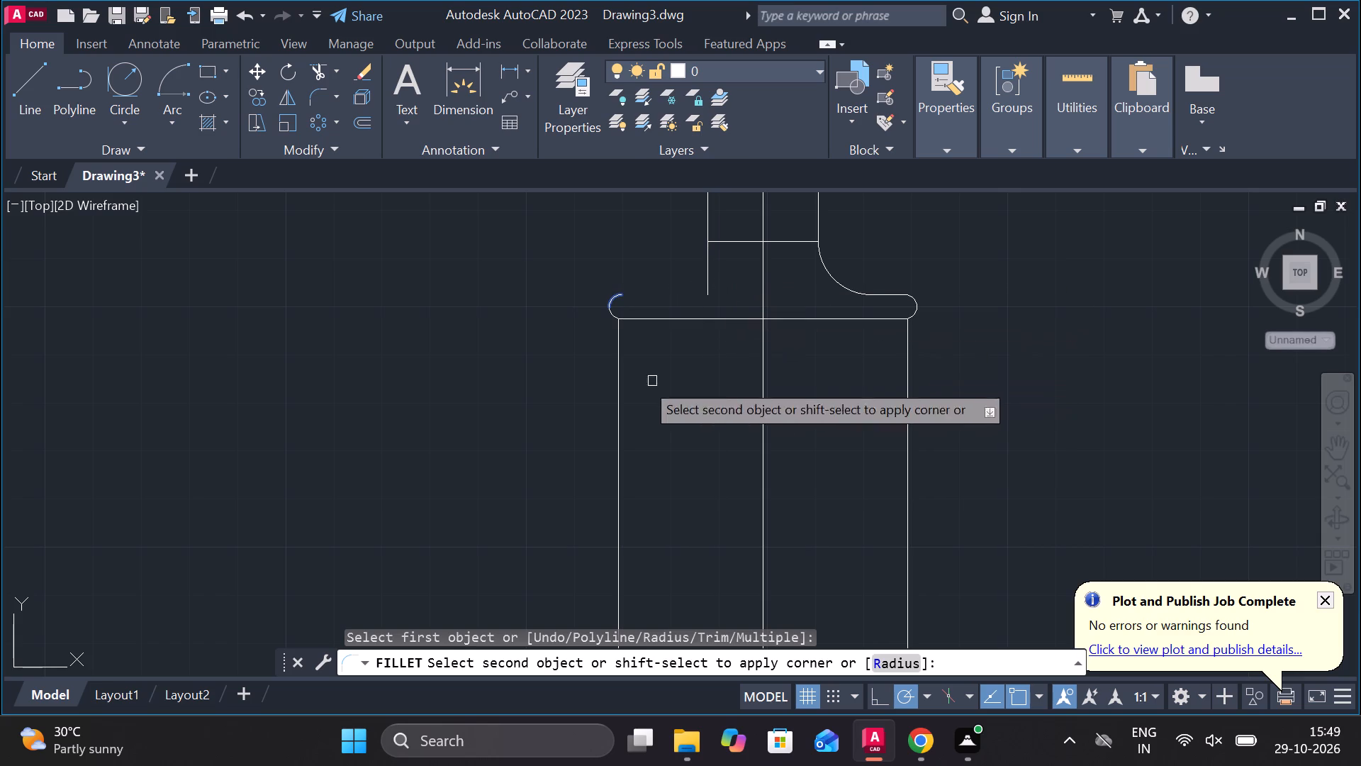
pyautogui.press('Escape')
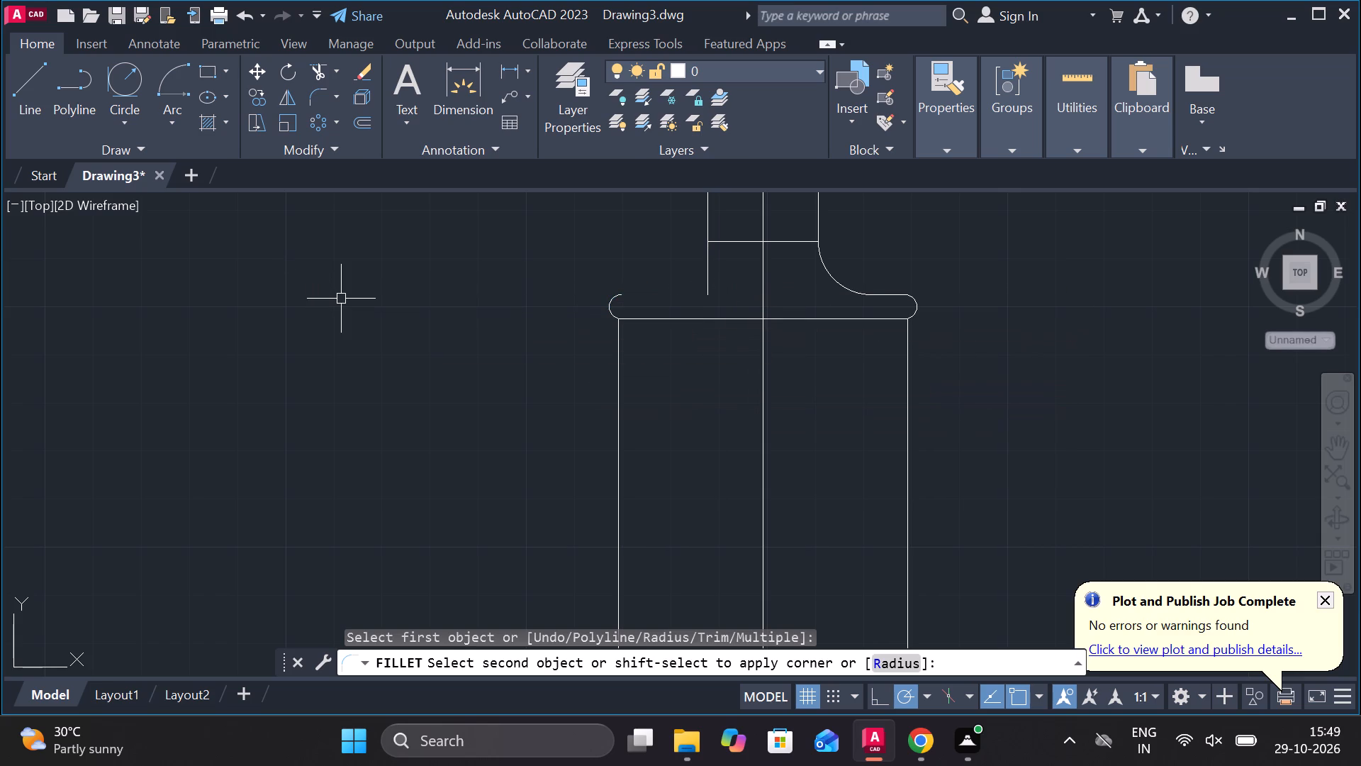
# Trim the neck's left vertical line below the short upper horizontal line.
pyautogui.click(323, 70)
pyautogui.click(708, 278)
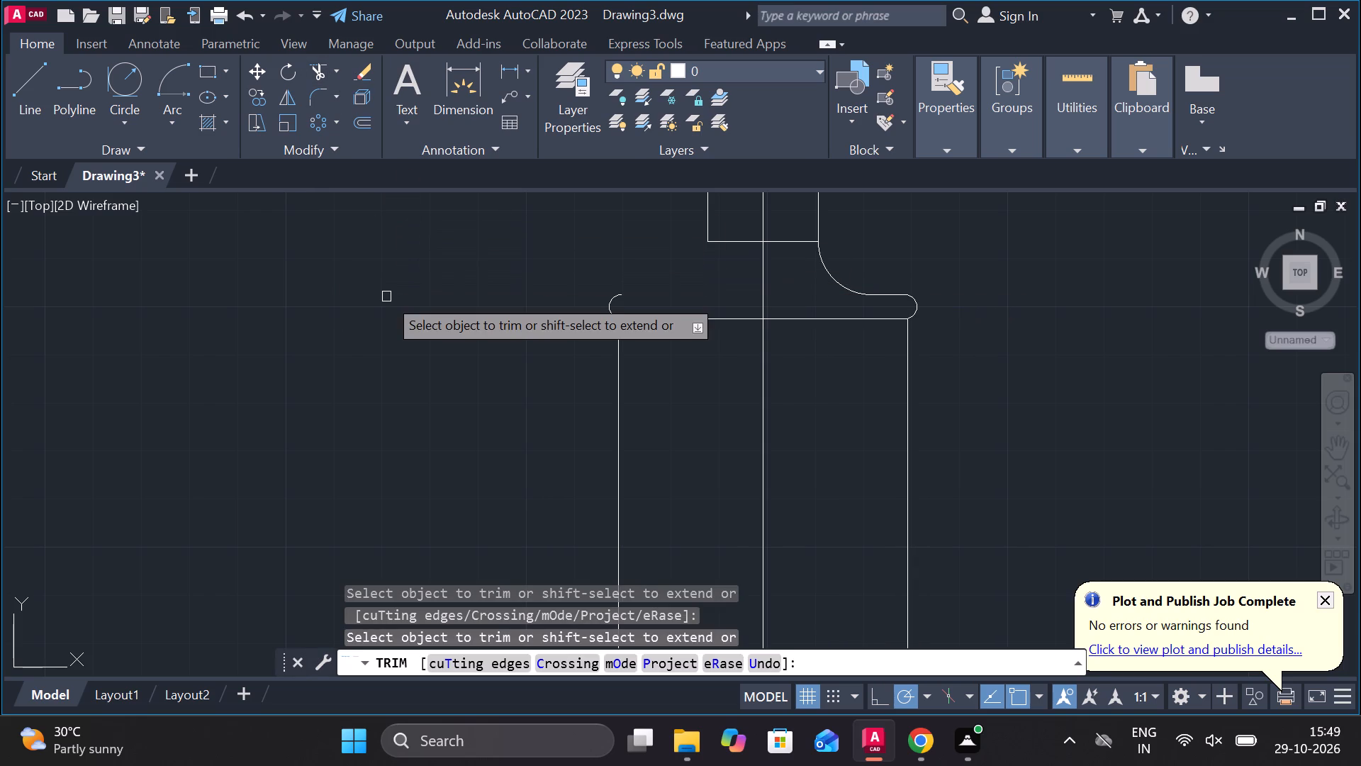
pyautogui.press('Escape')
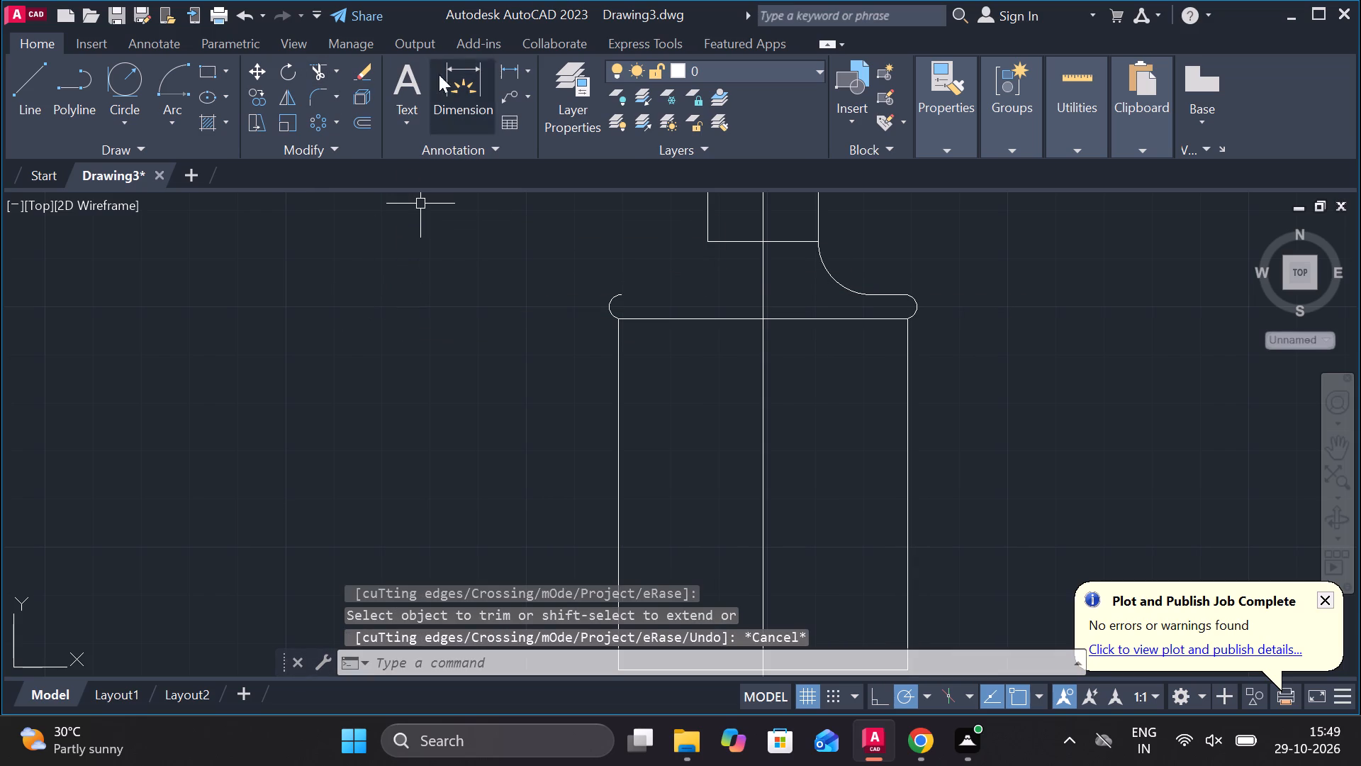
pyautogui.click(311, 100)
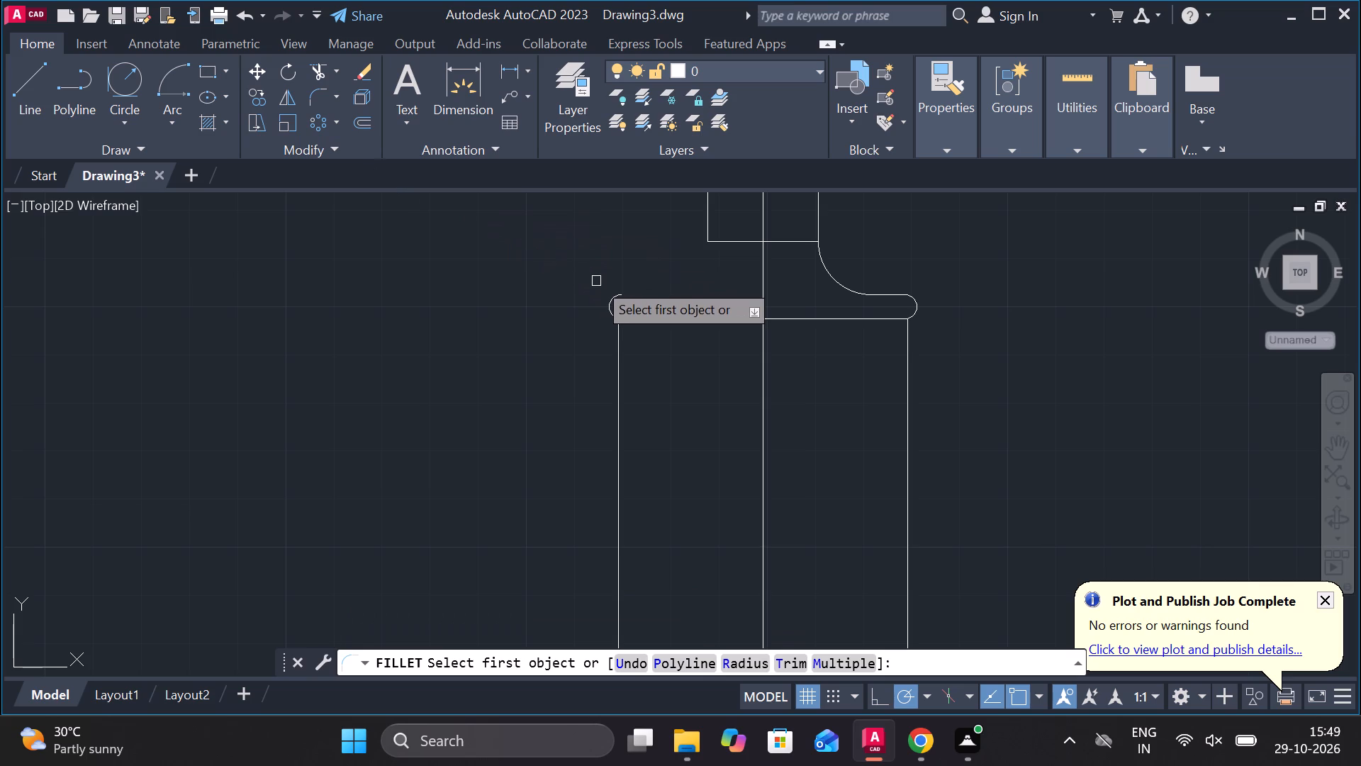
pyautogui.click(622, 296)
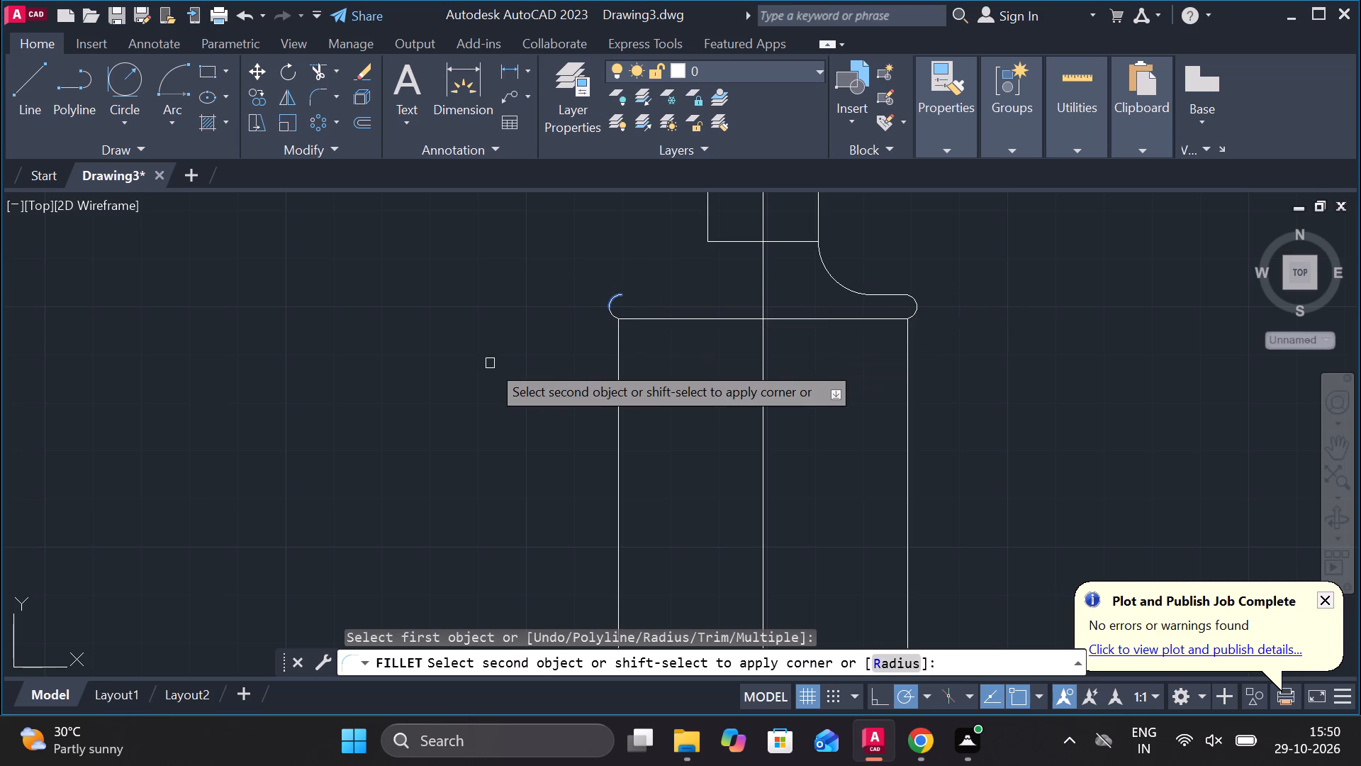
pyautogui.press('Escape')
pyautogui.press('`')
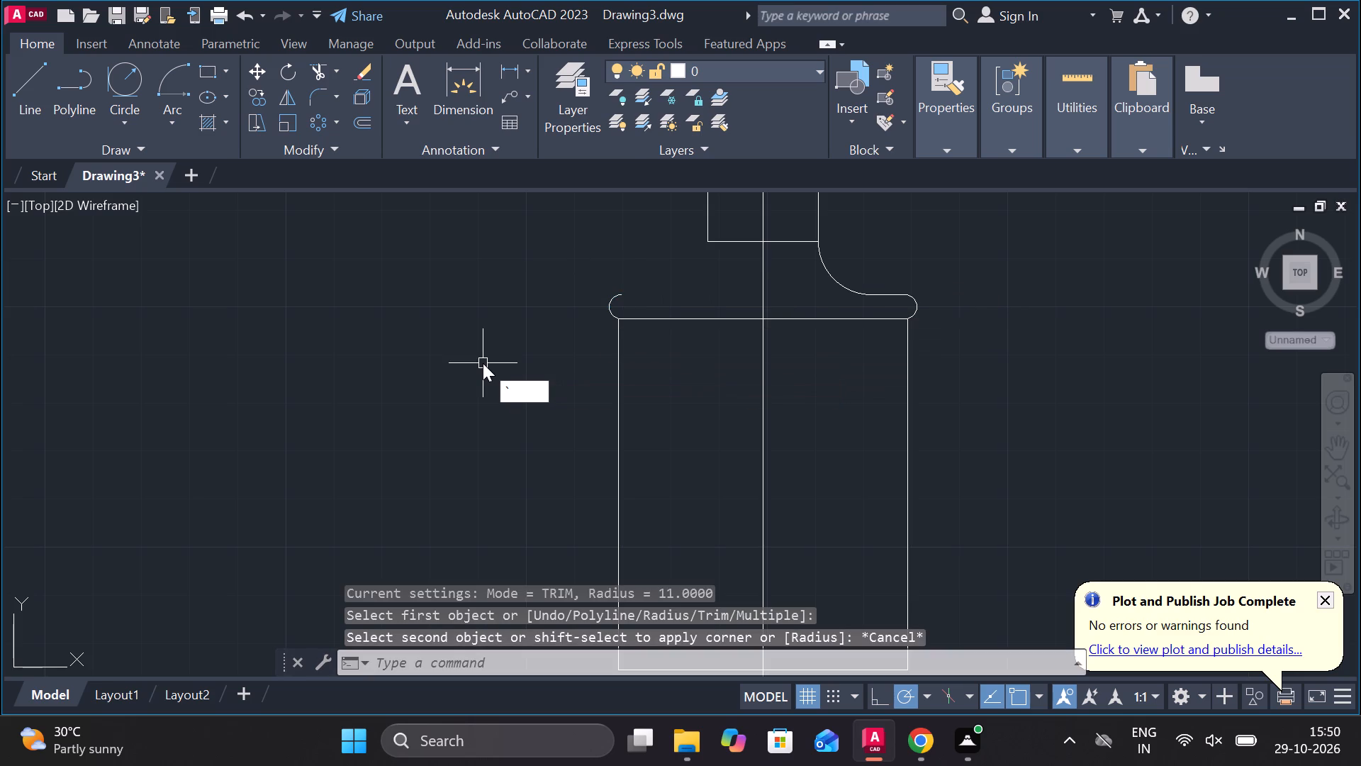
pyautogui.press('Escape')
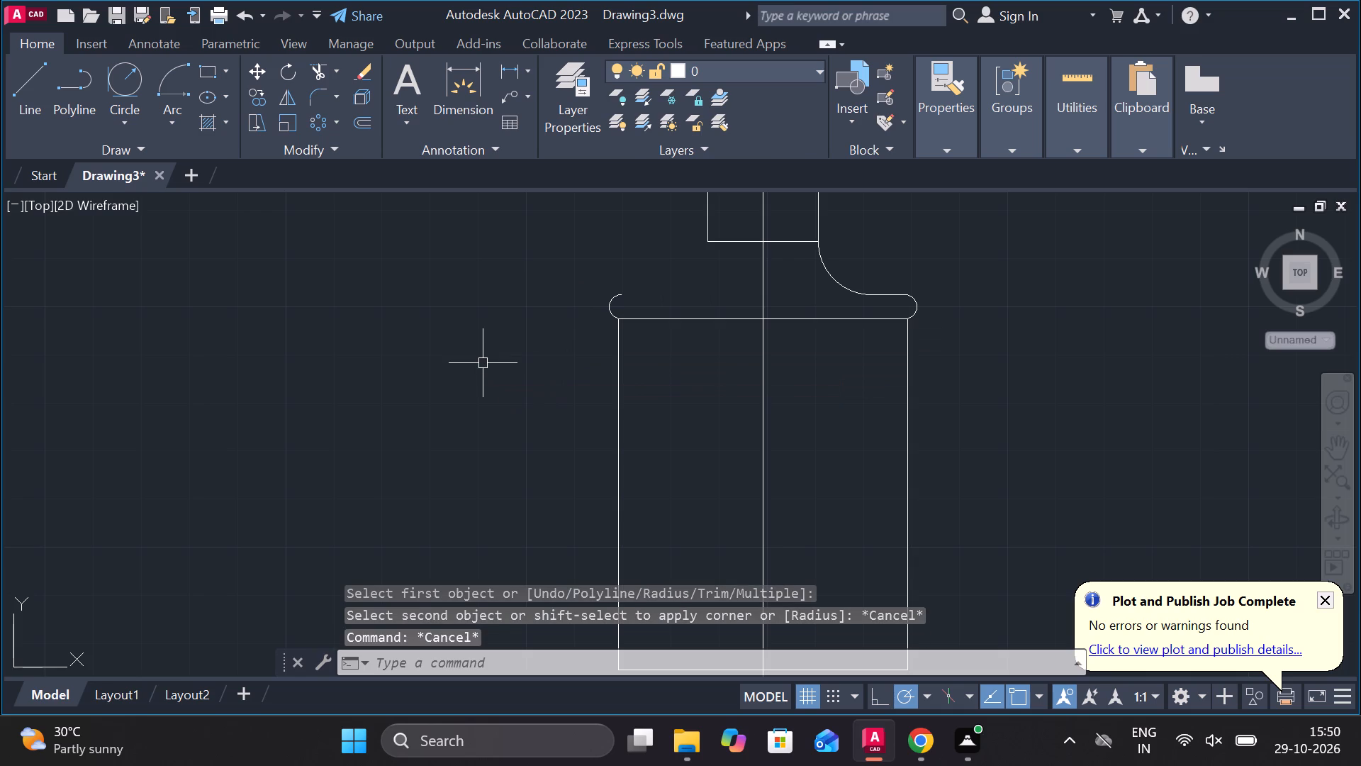
# Undo the left neck line trim, the deletion of the band's left top segment, and the right neck fillet.
pyautogui.hotkey('ctrl', 'z')
pyautogui.hotkey('ctrl', 'z')
pyautogui.hotkey('ctrl', 'z')
pyautogui.hotkey('ctrl', 'z')
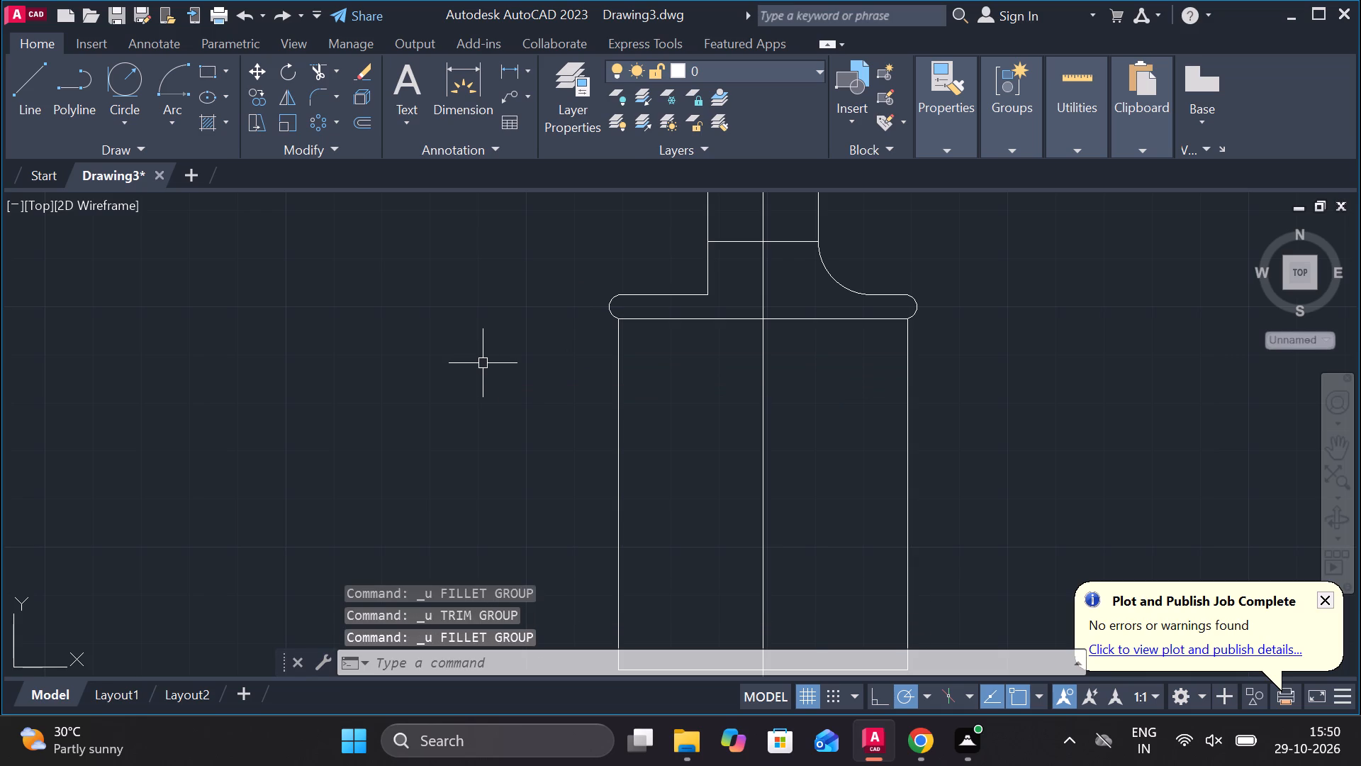
pyautogui.hotkey('ctrl', 'z')
pyautogui.hotkey('ctrl', 'z')
pyautogui.hotkey('ctrl', 'z')
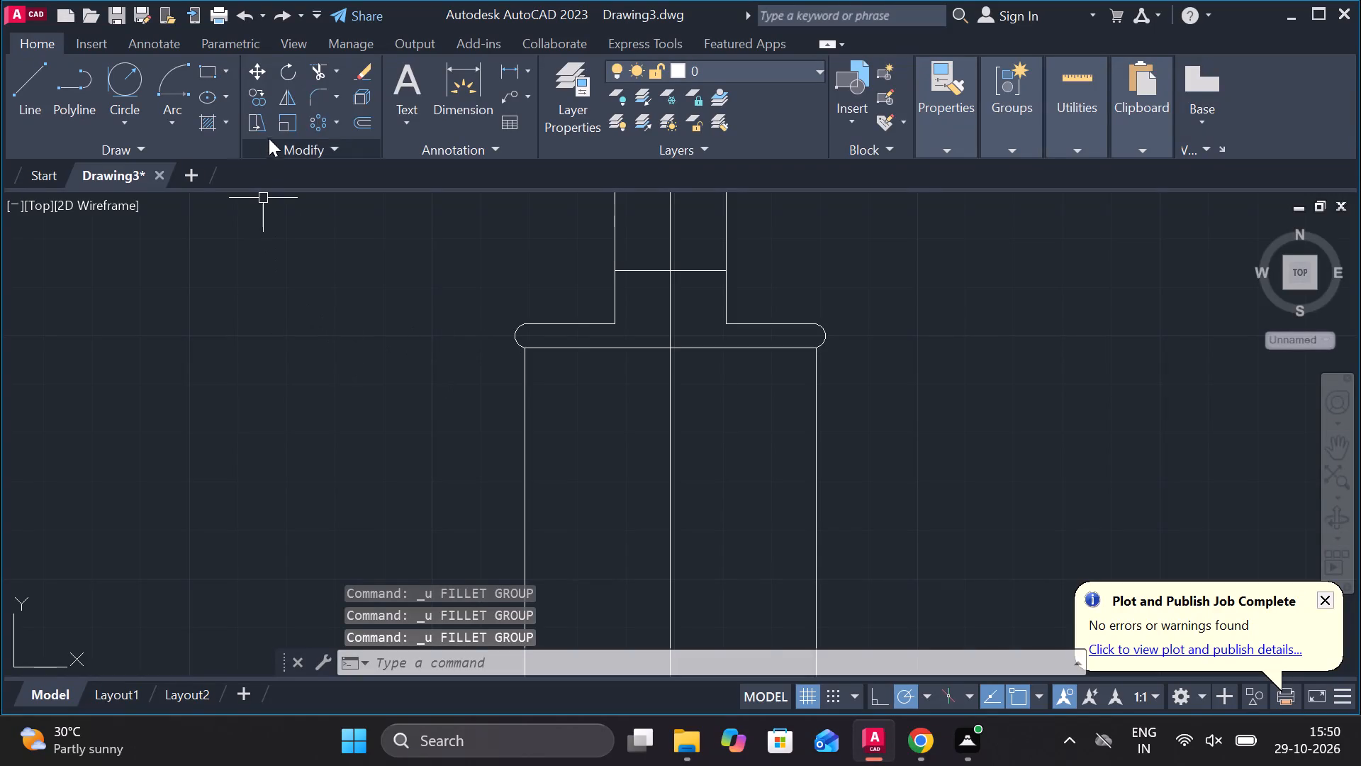
# Fillet the left and right corners between the neck's vertical lines and the rounded band's top edge with the 11 radius.
pyautogui.click(314, 99)
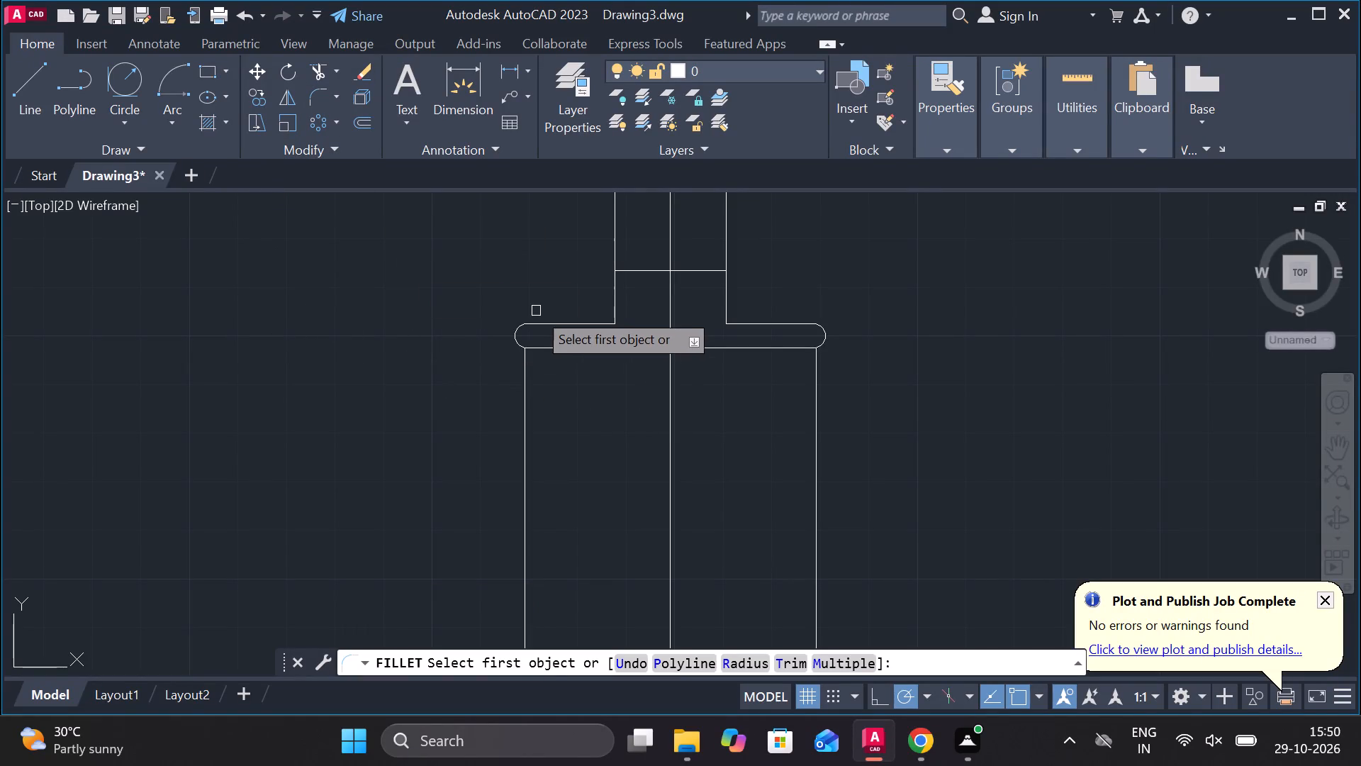
pyautogui.click(542, 324)
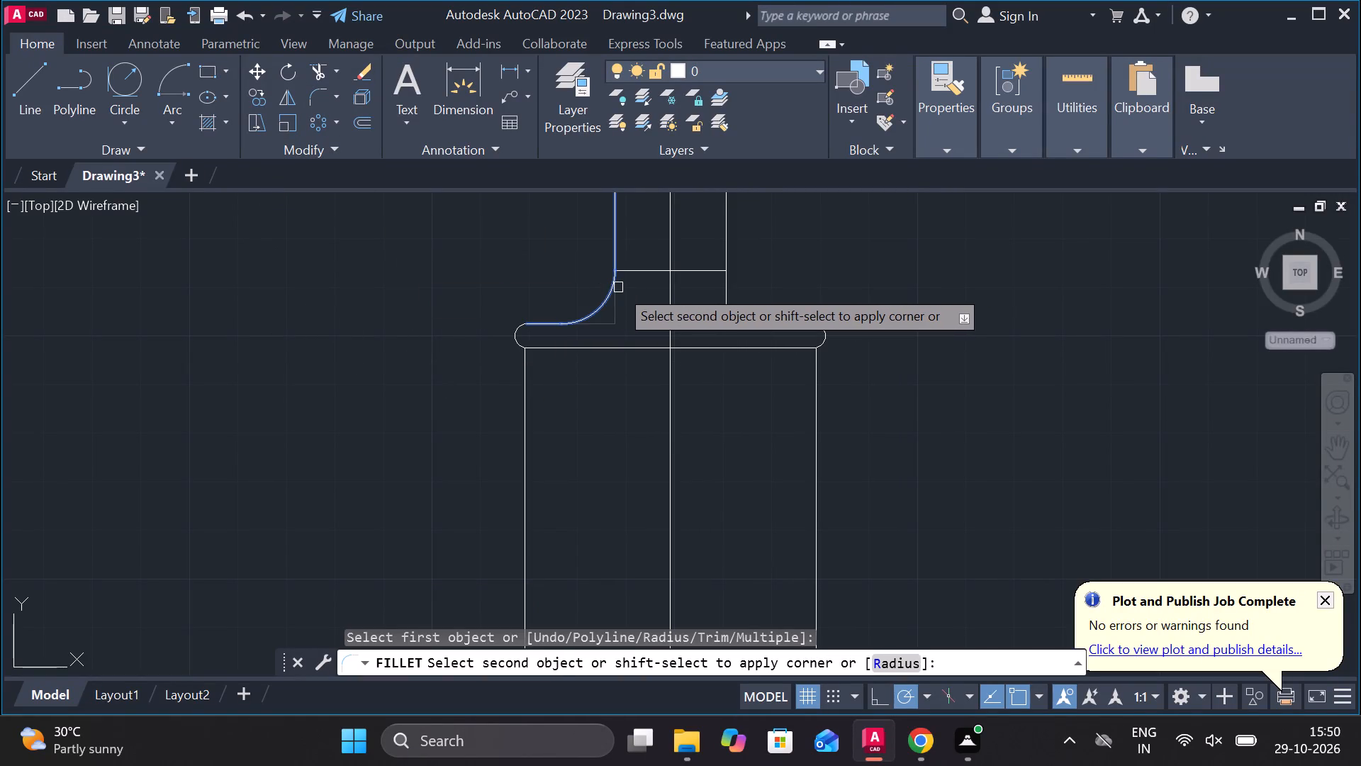
pyautogui.click(618, 287)
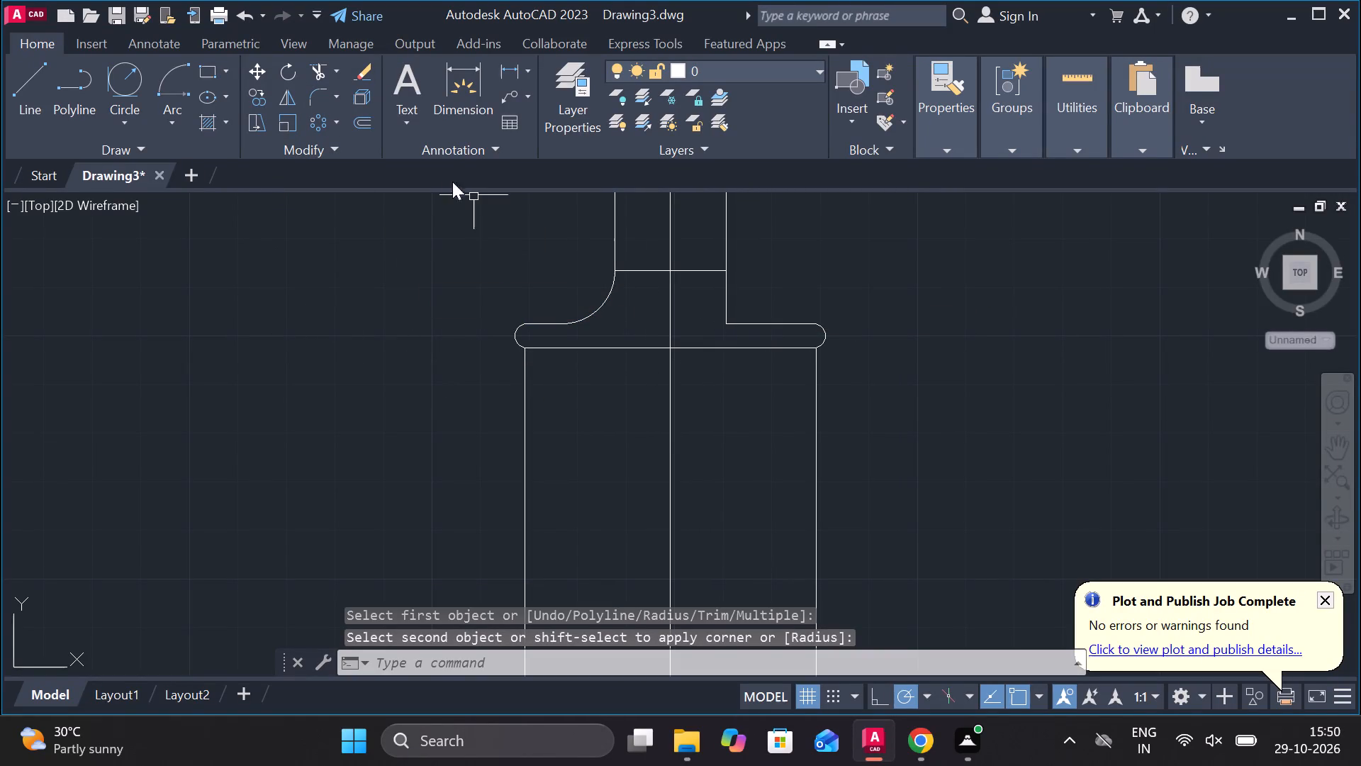
pyautogui.click(316, 103)
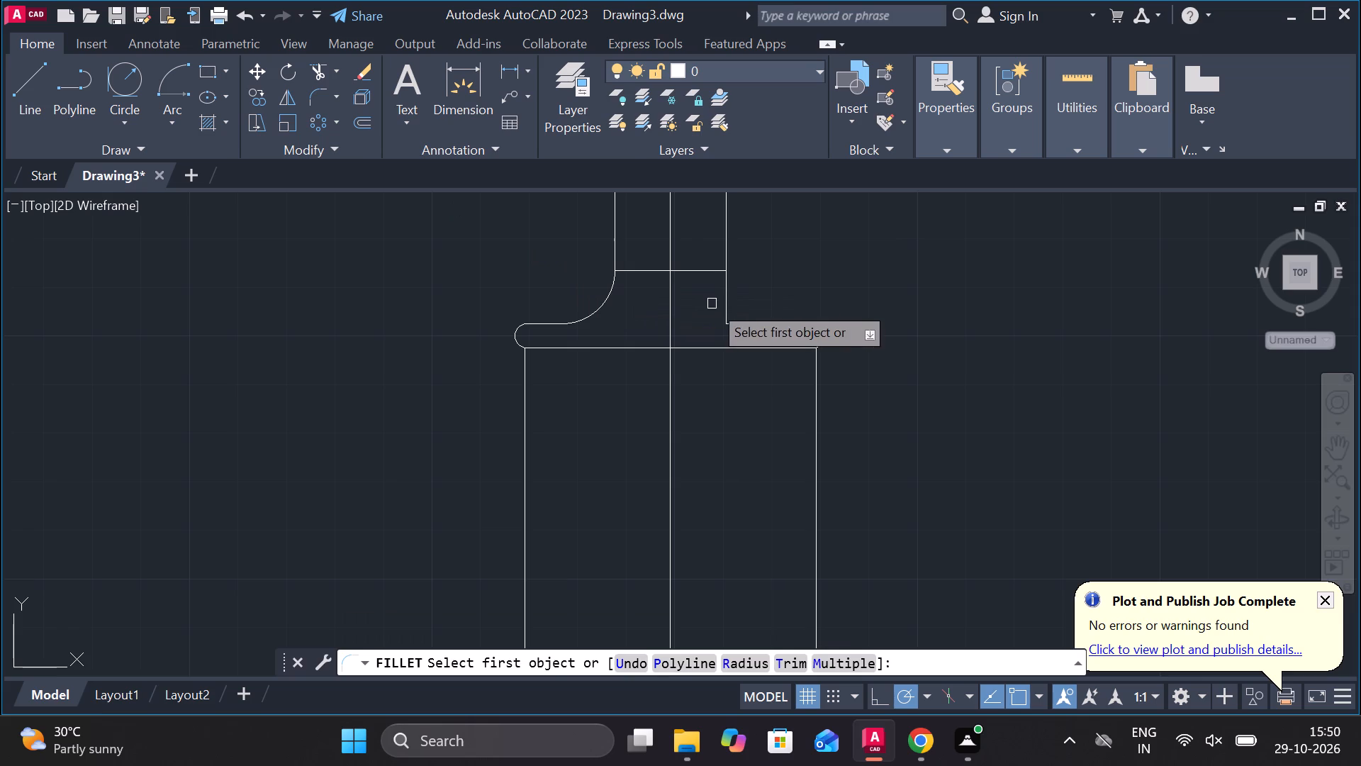
pyautogui.doubleClick(726, 304)
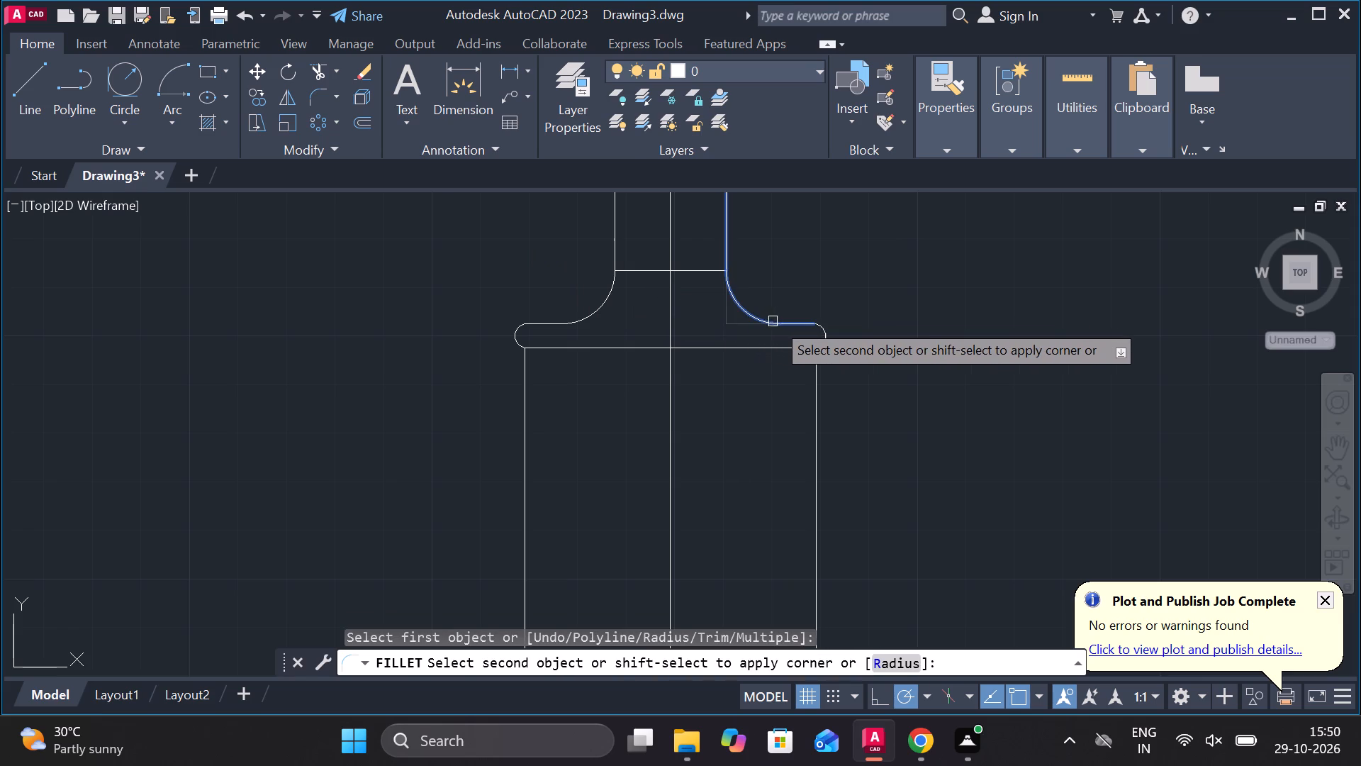
pyautogui.click(792, 325)
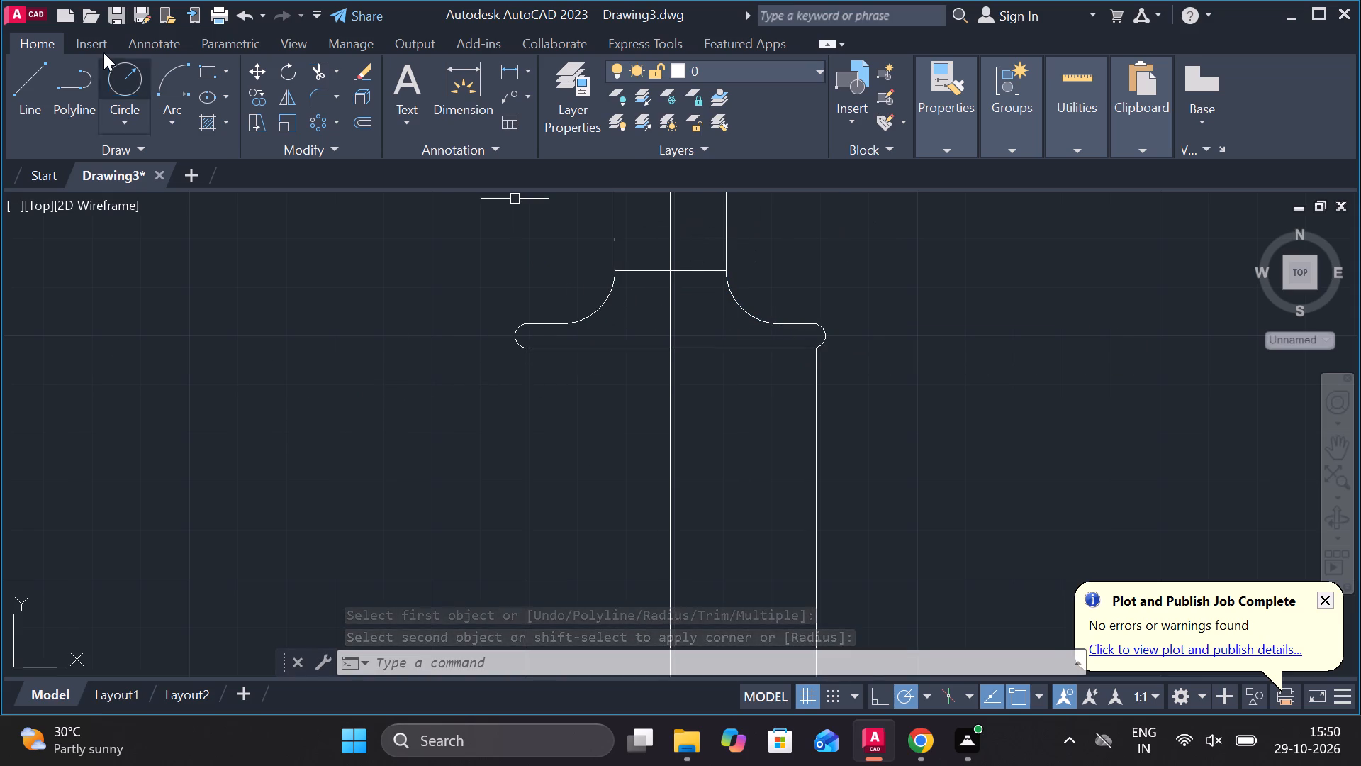
# Trim both neck vertical lines above the short upper horizontal line.
pyautogui.click(315, 73)
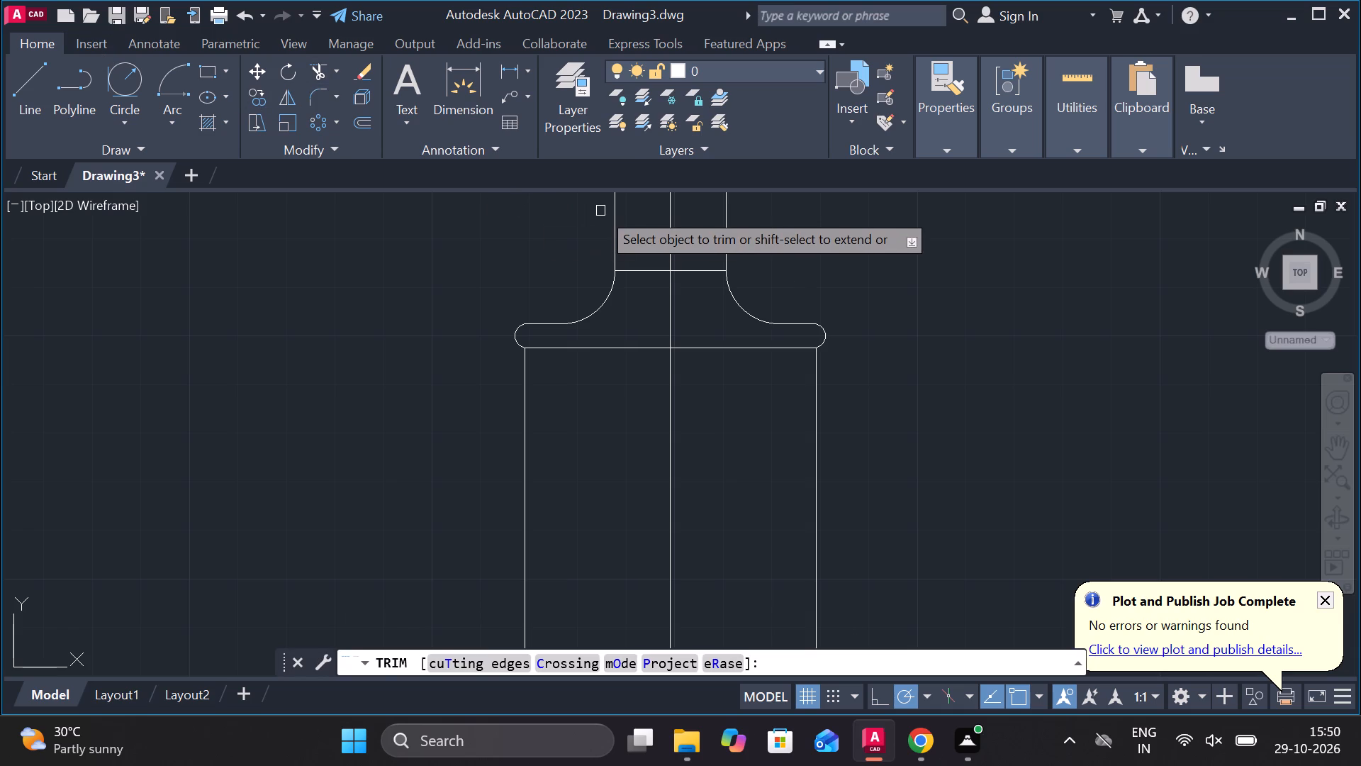
pyautogui.click(613, 213)
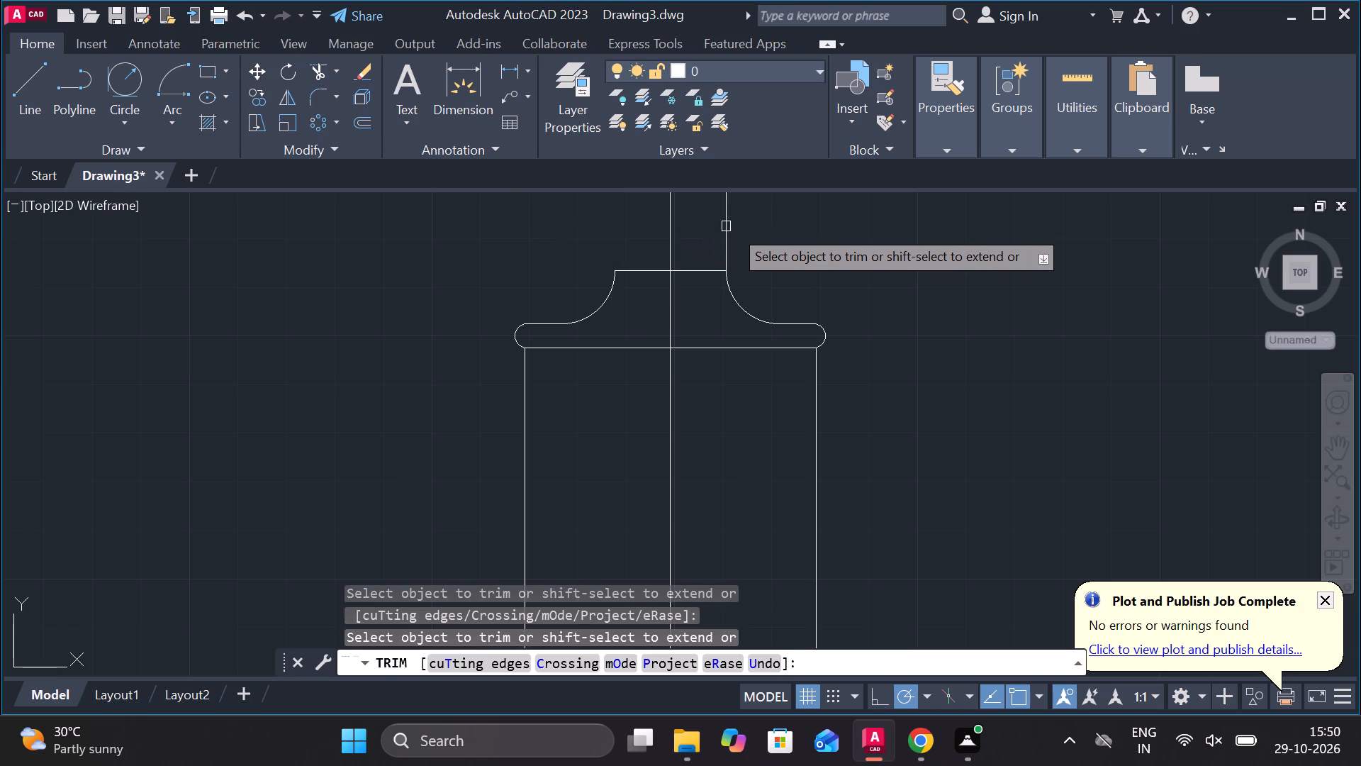
pyautogui.doubleClick(723, 228)
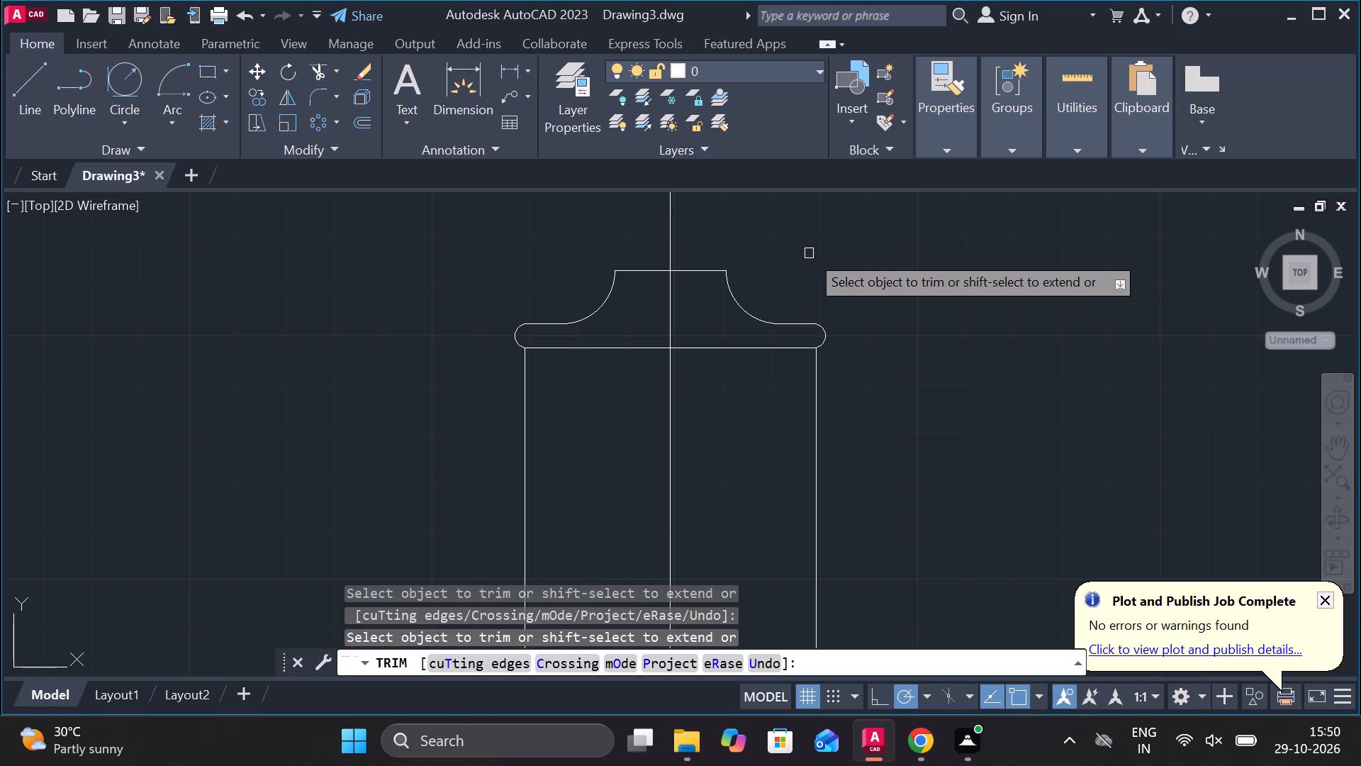
pyautogui.write('EX')
pyautogui.press('Return')
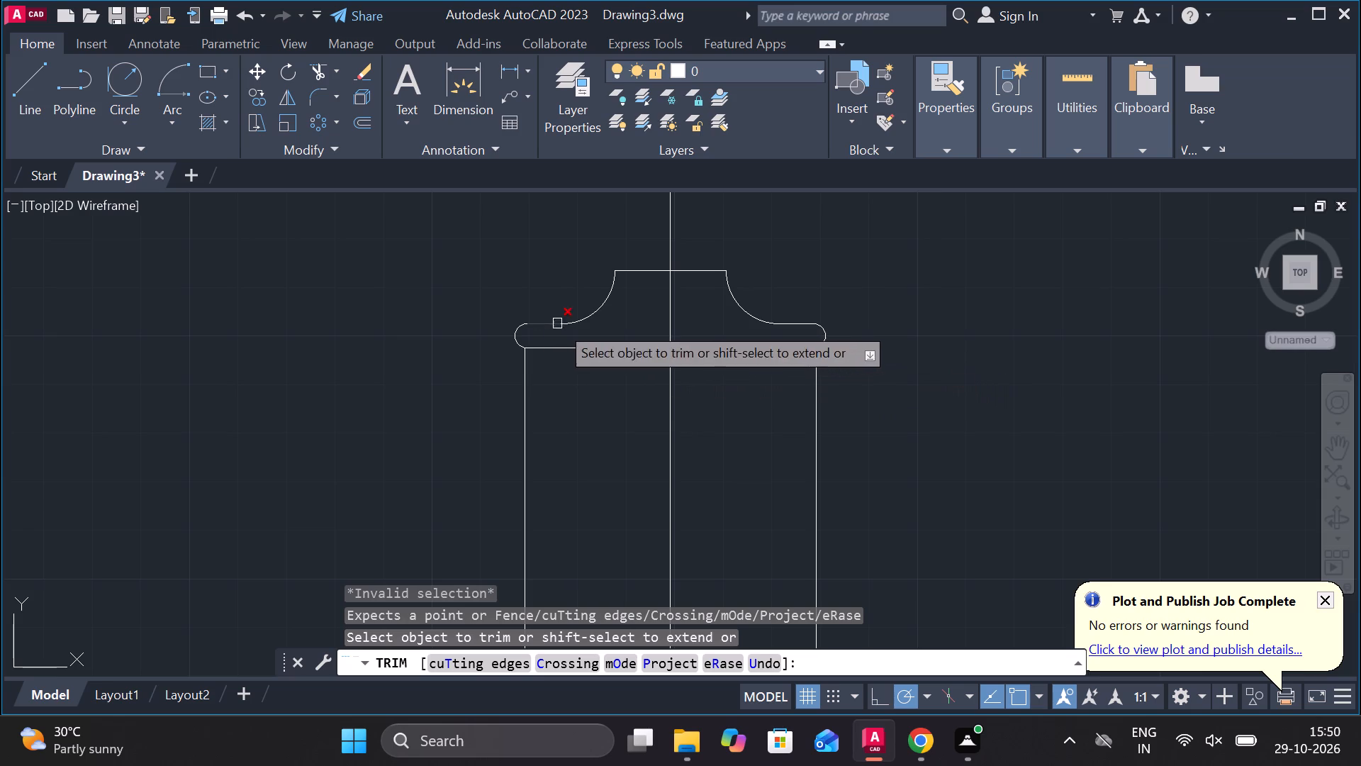
pyautogui.press('Escape')
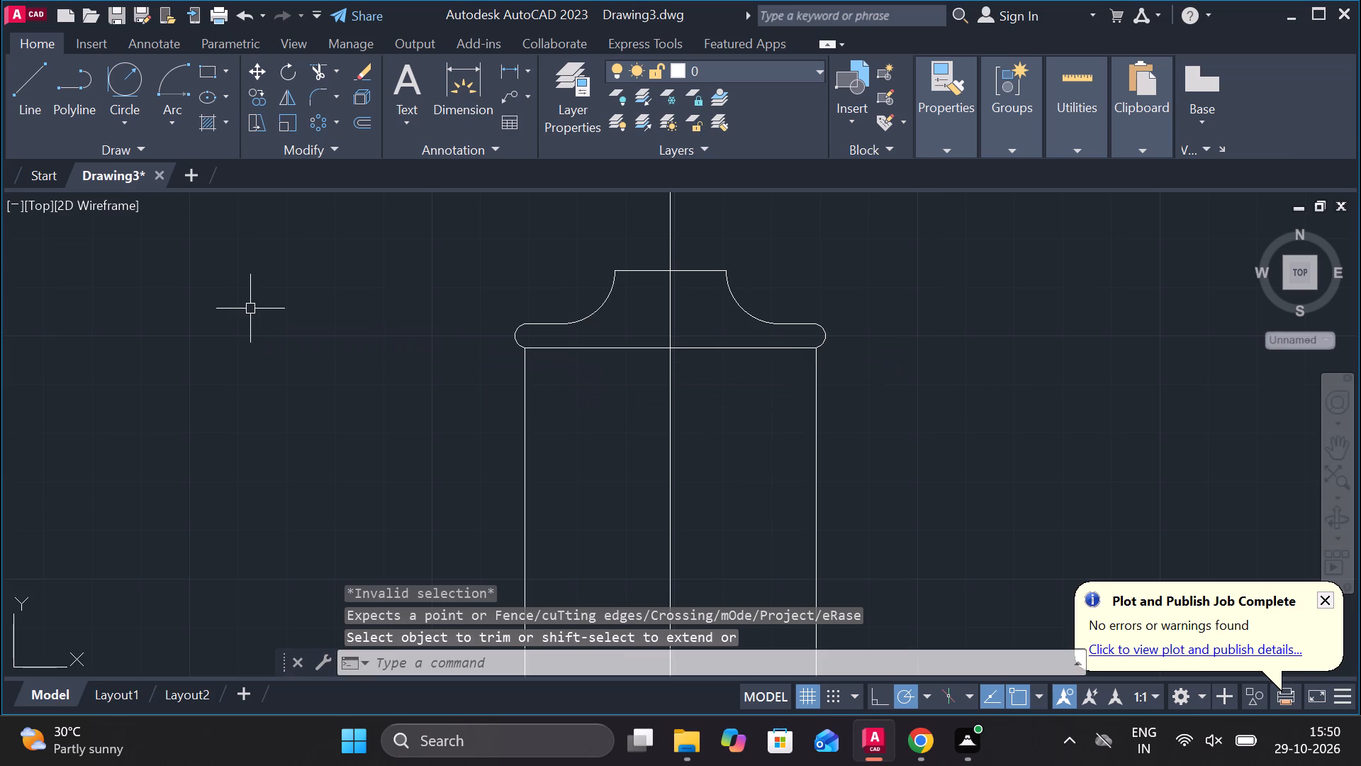
# Extend the rounded band's top edge across the gap beneath the neck fillets.
pyautogui.write('EX')
pyautogui.press('Return')
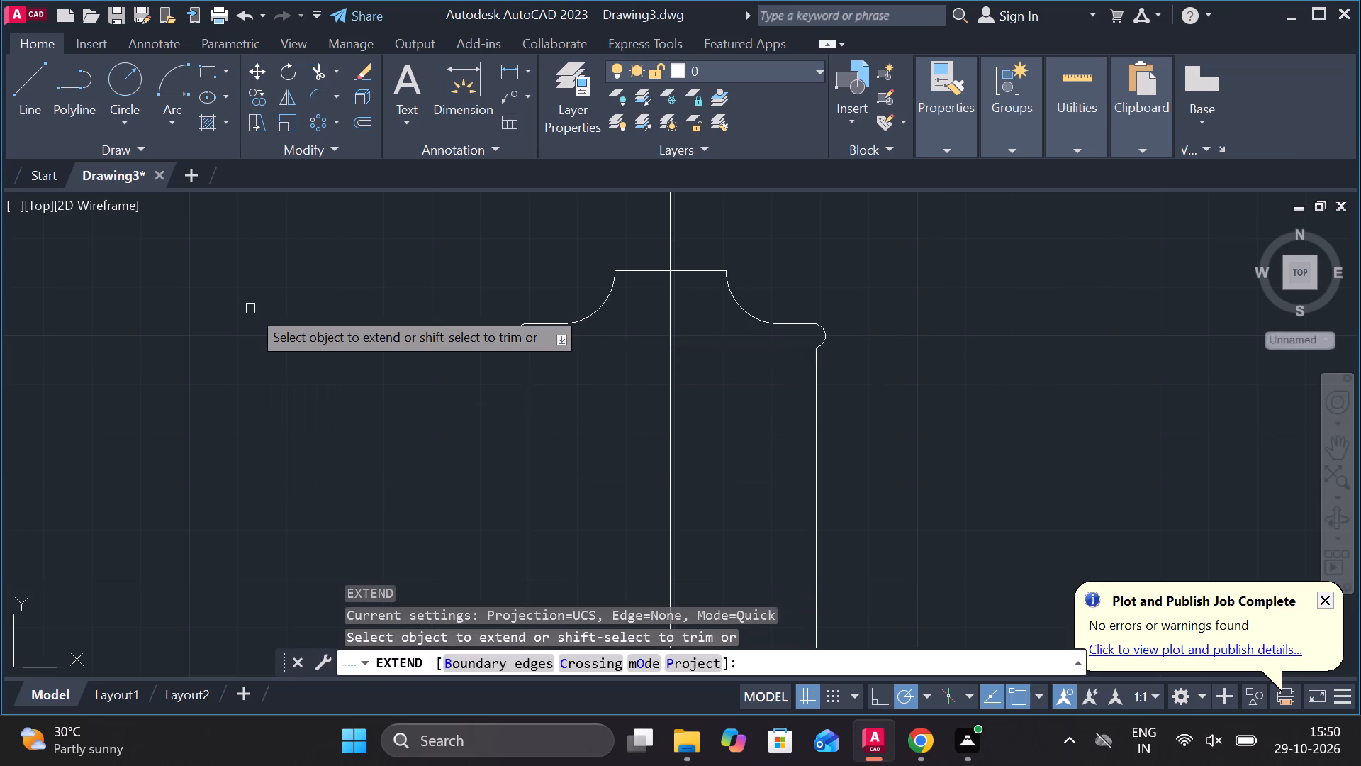
pyautogui.click(551, 326)
pyautogui.click(663, 323)
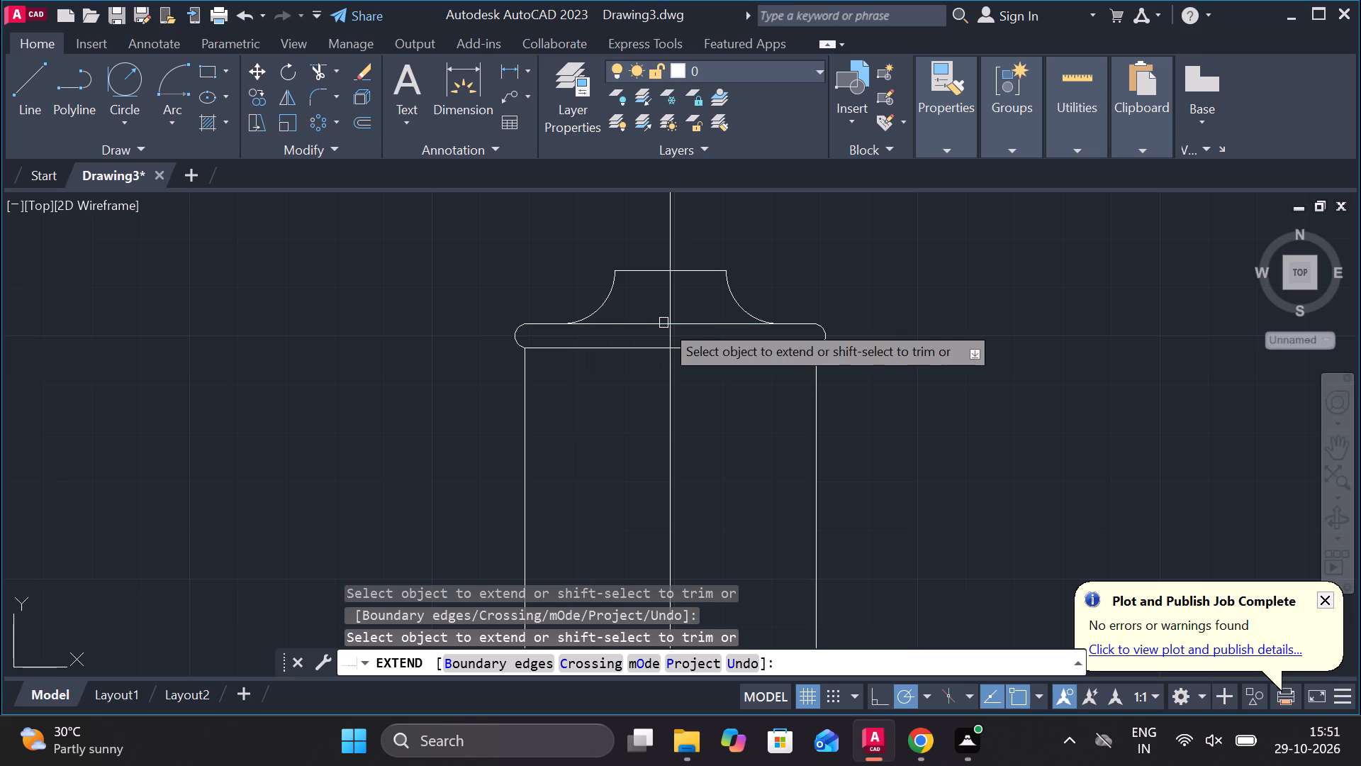
pyautogui.scroll(-3, 799, 332)
pyautogui.scroll(3, 797, 304)
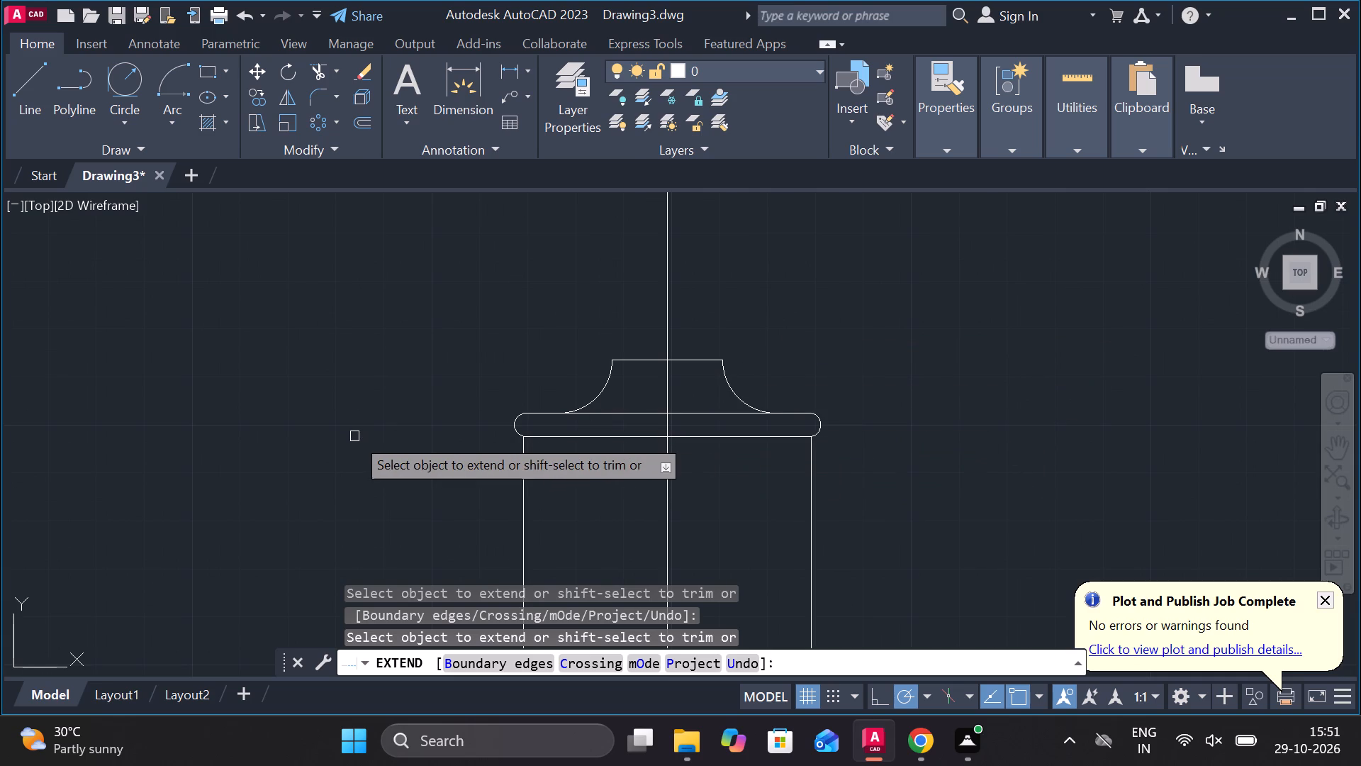
pyautogui.press('Escape')
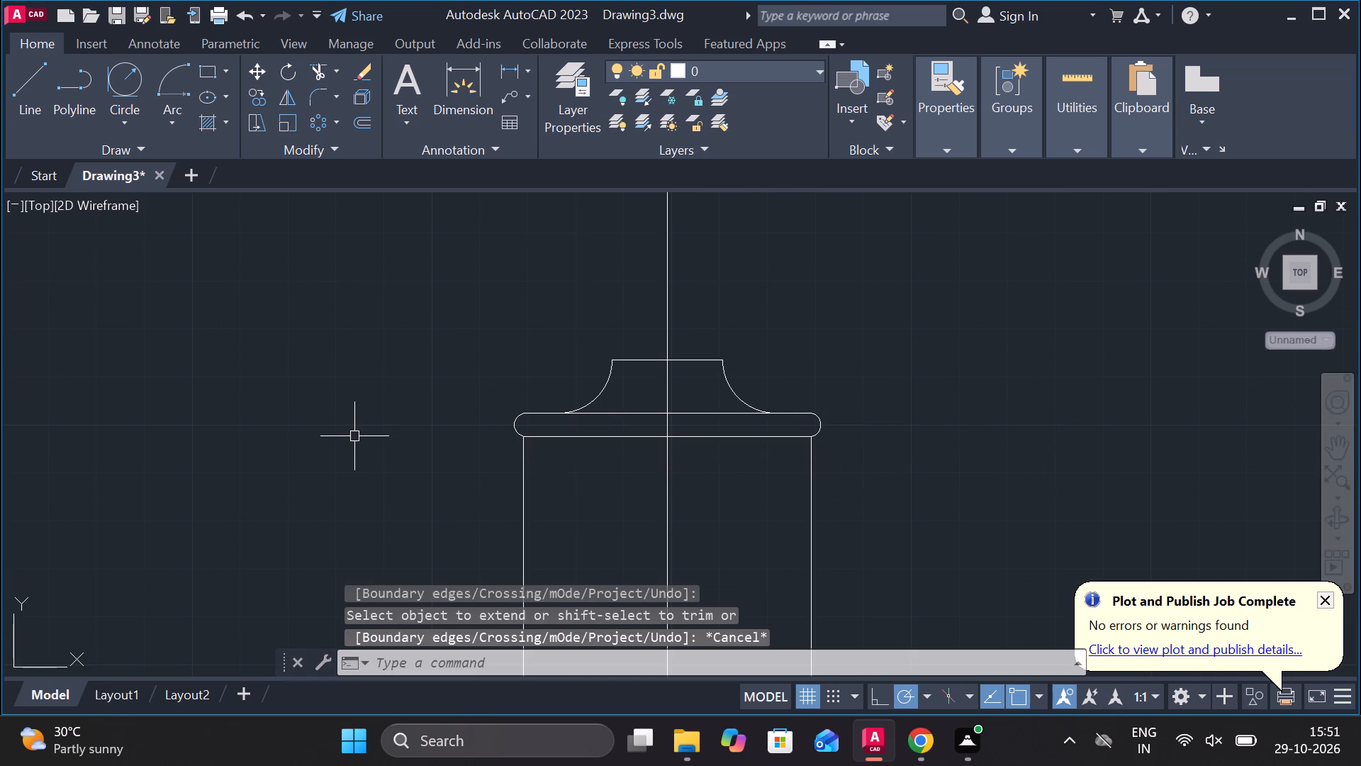
# Copy the vertical centre line 14.5 to the right and 14.5 to the left.
pyautogui.click(669, 284)
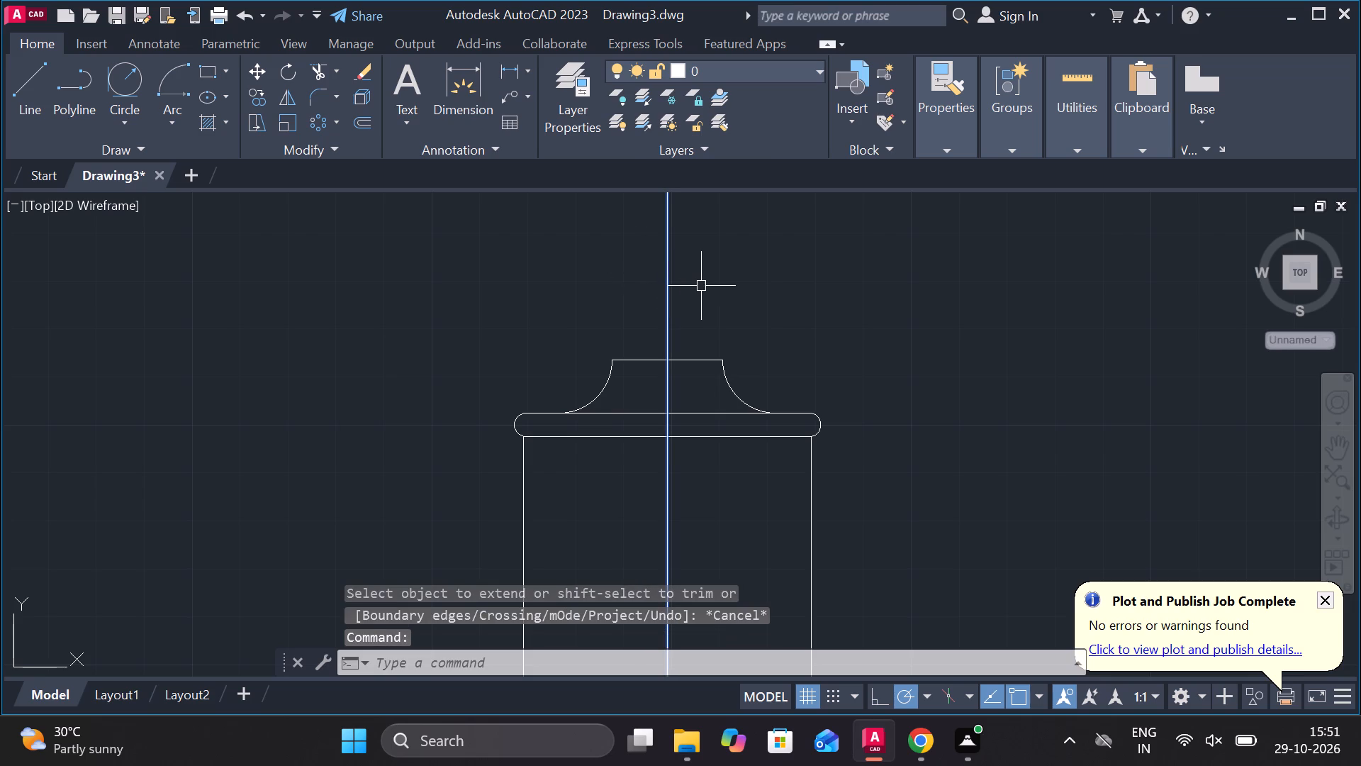
pyautogui.scroll(-7, 707, 286)
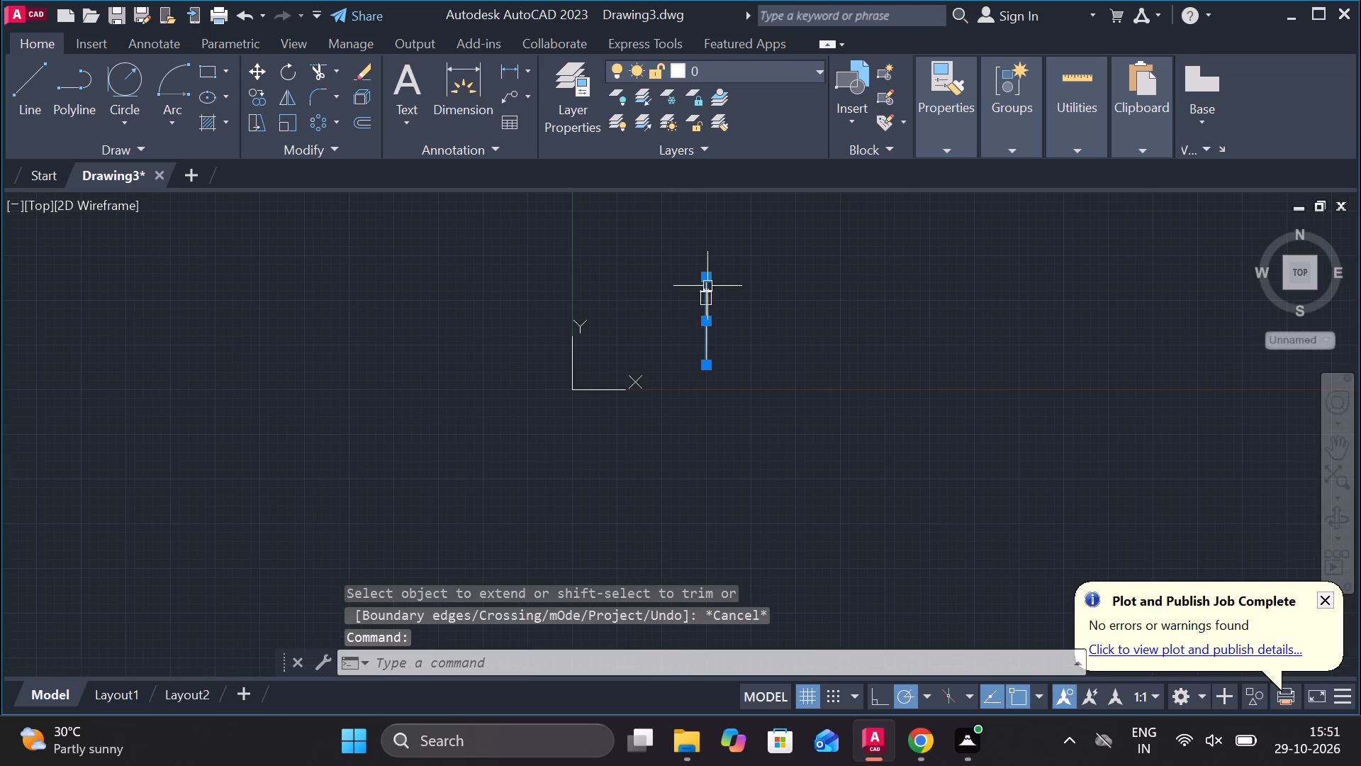
pyautogui.scroll(5, 707, 286)
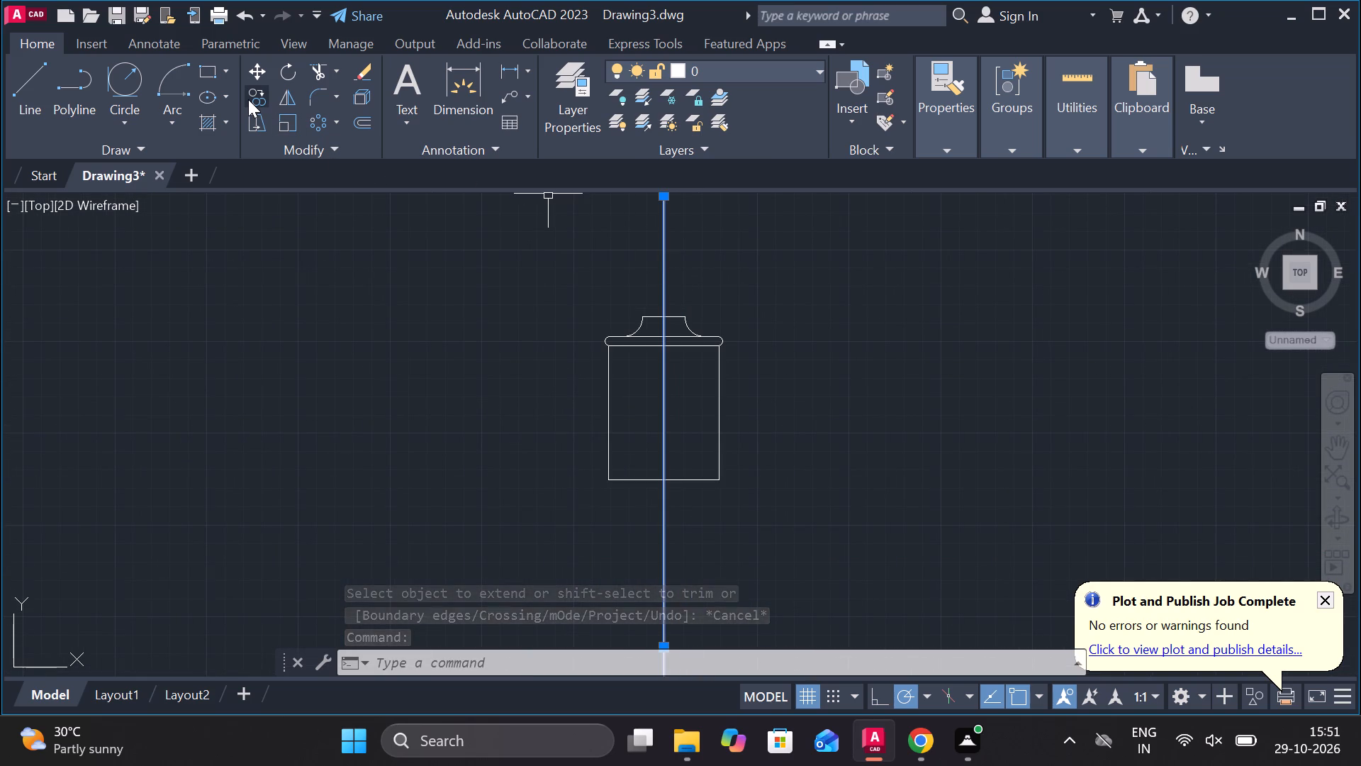
pyautogui.click(248, 99)
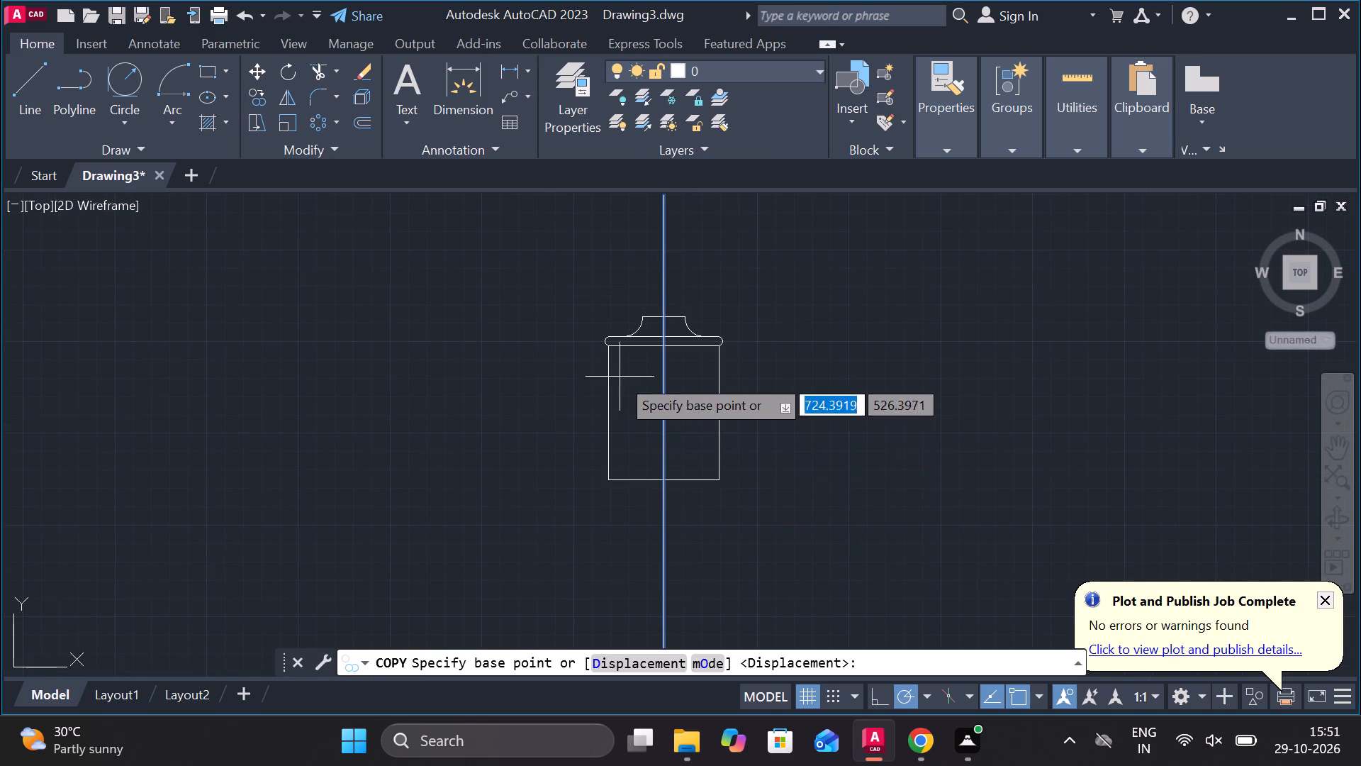
pyautogui.click(666, 257)
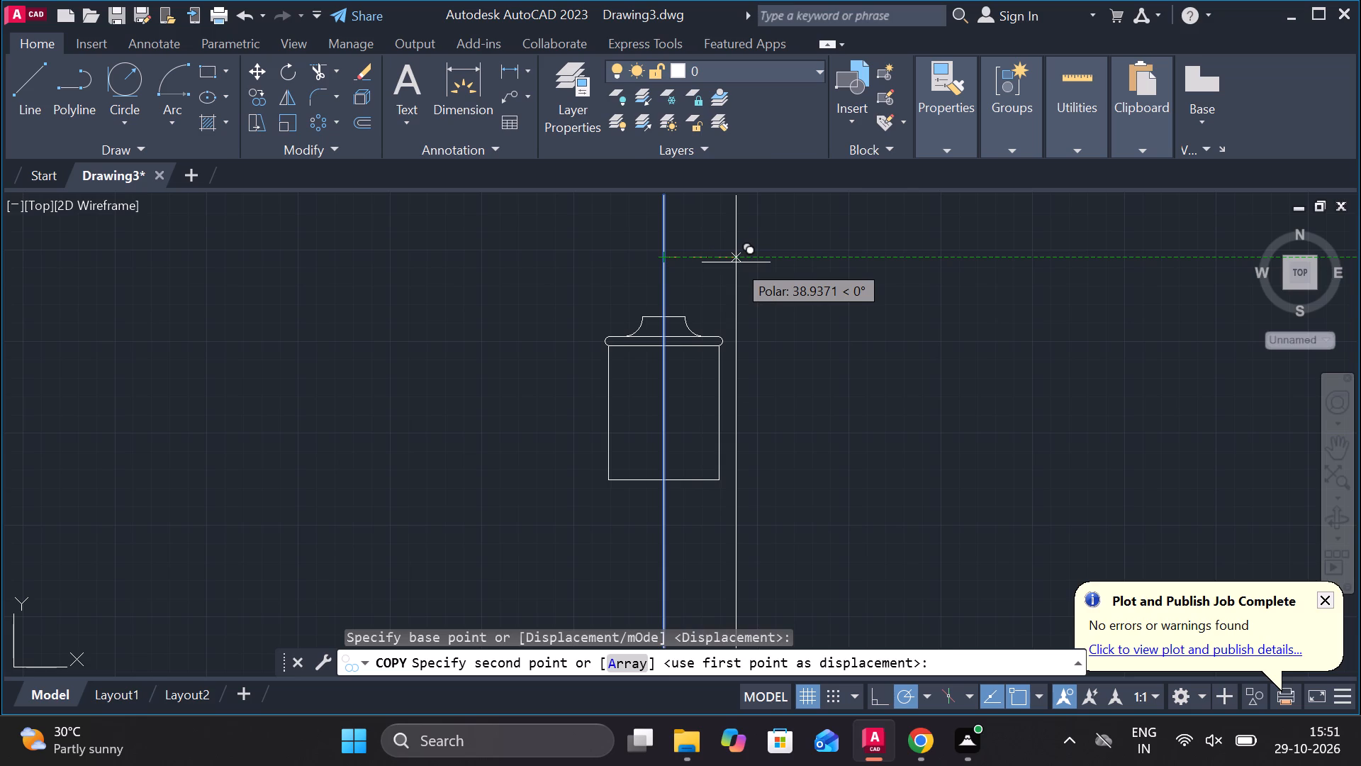
pyautogui.press('1')
pyautogui.press('4')
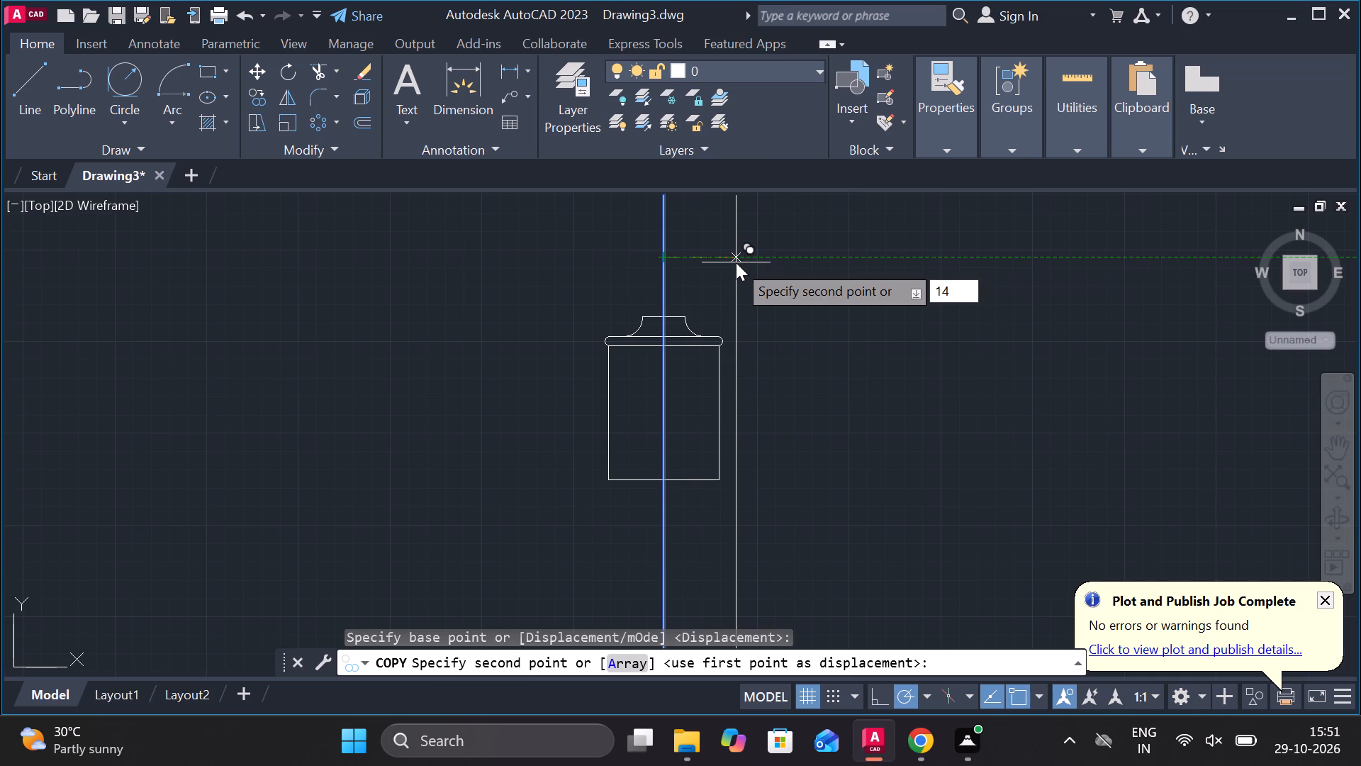
pyautogui.press('.')
pyautogui.press('5')
pyautogui.press('Return')
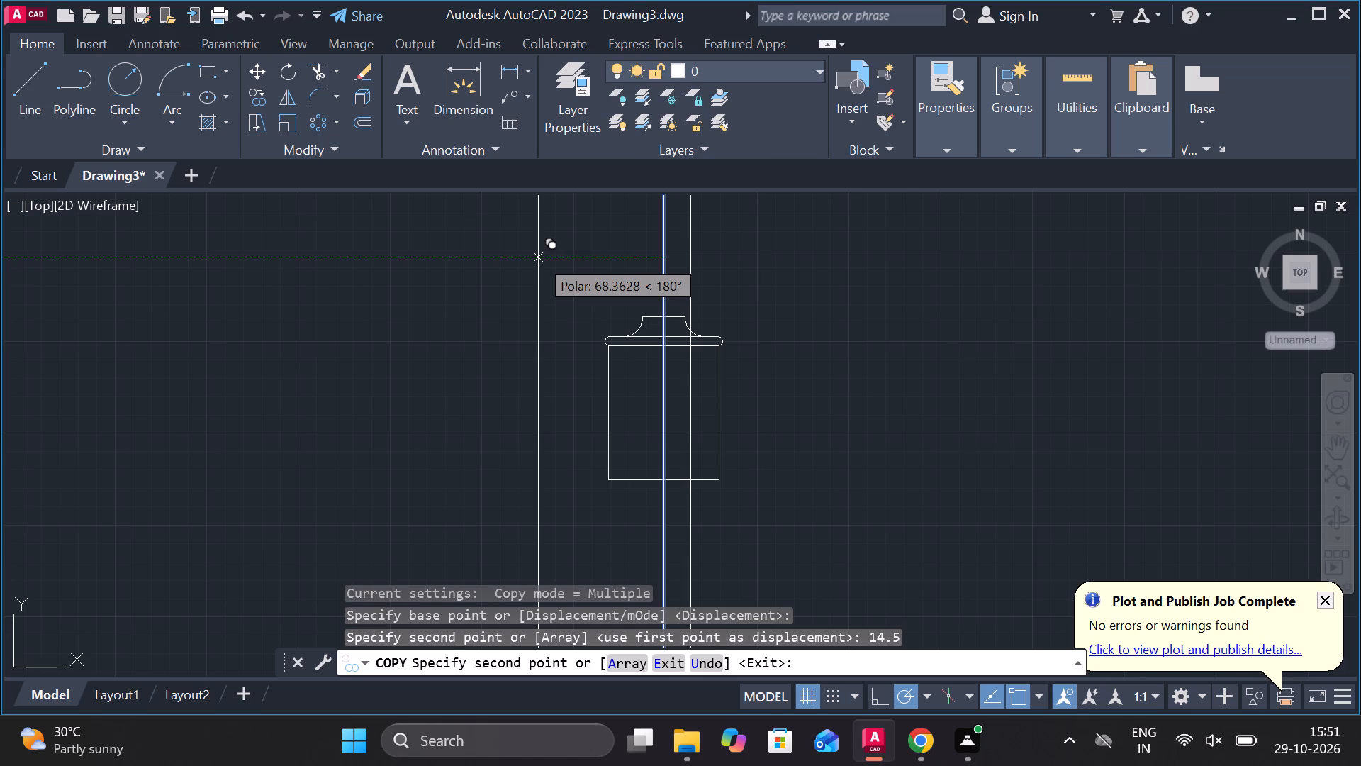
pyautogui.press('1')
pyautogui.press('4')
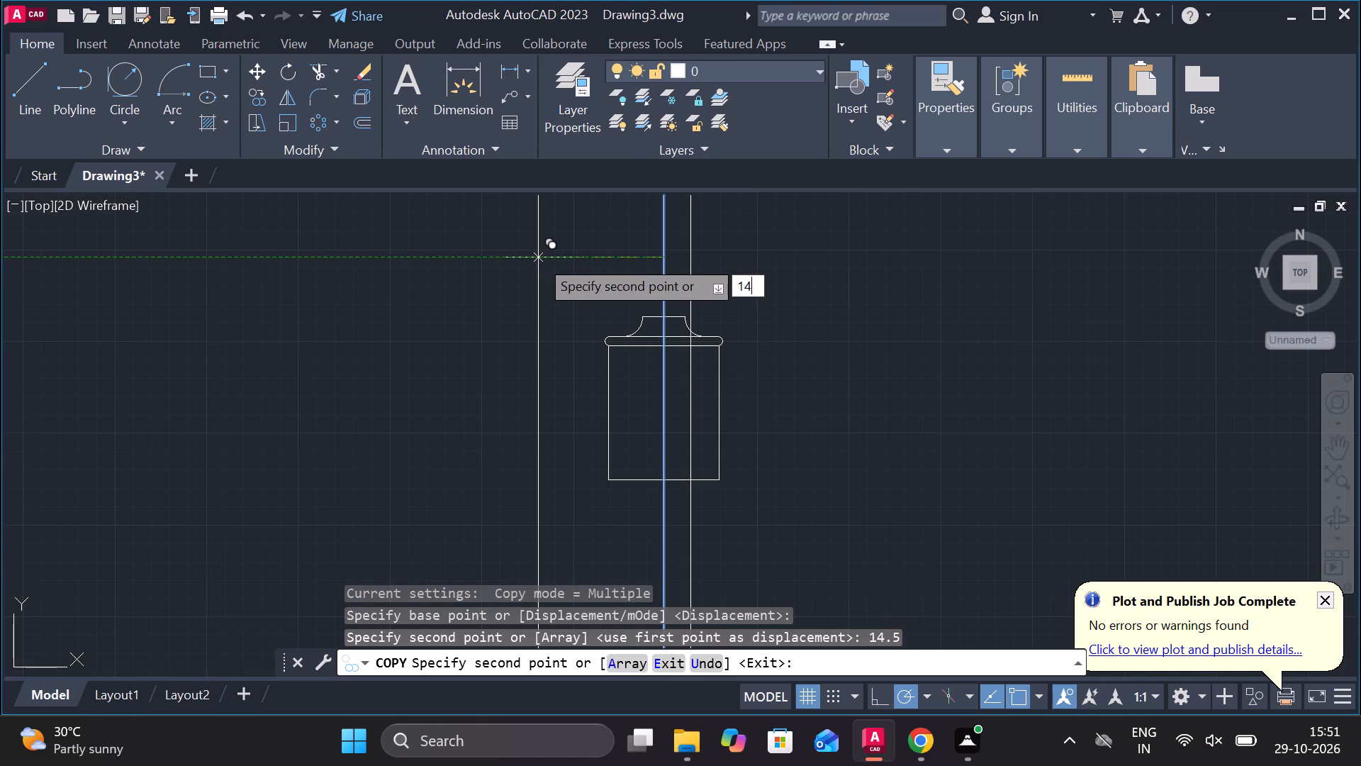
pyautogui.write('.5')
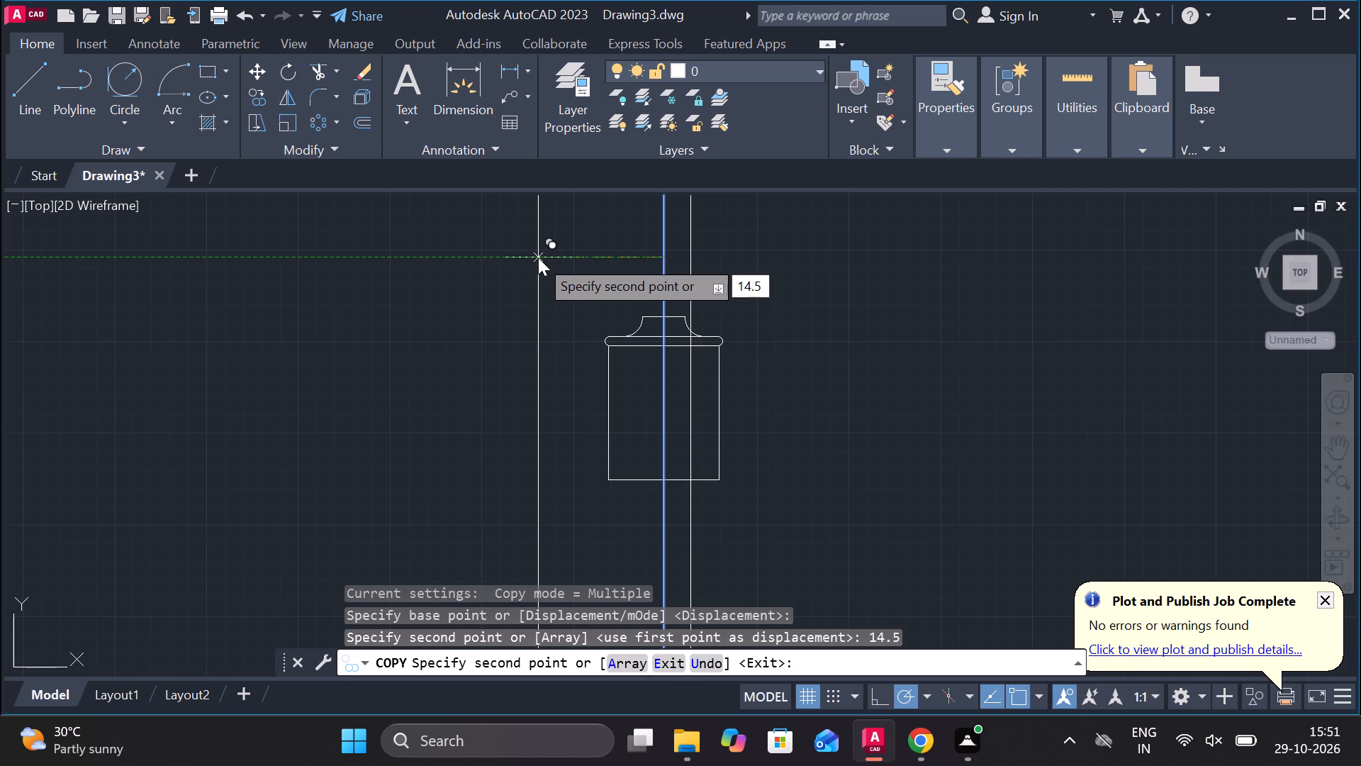
pyautogui.press('Return')
pyautogui.press('Escape')
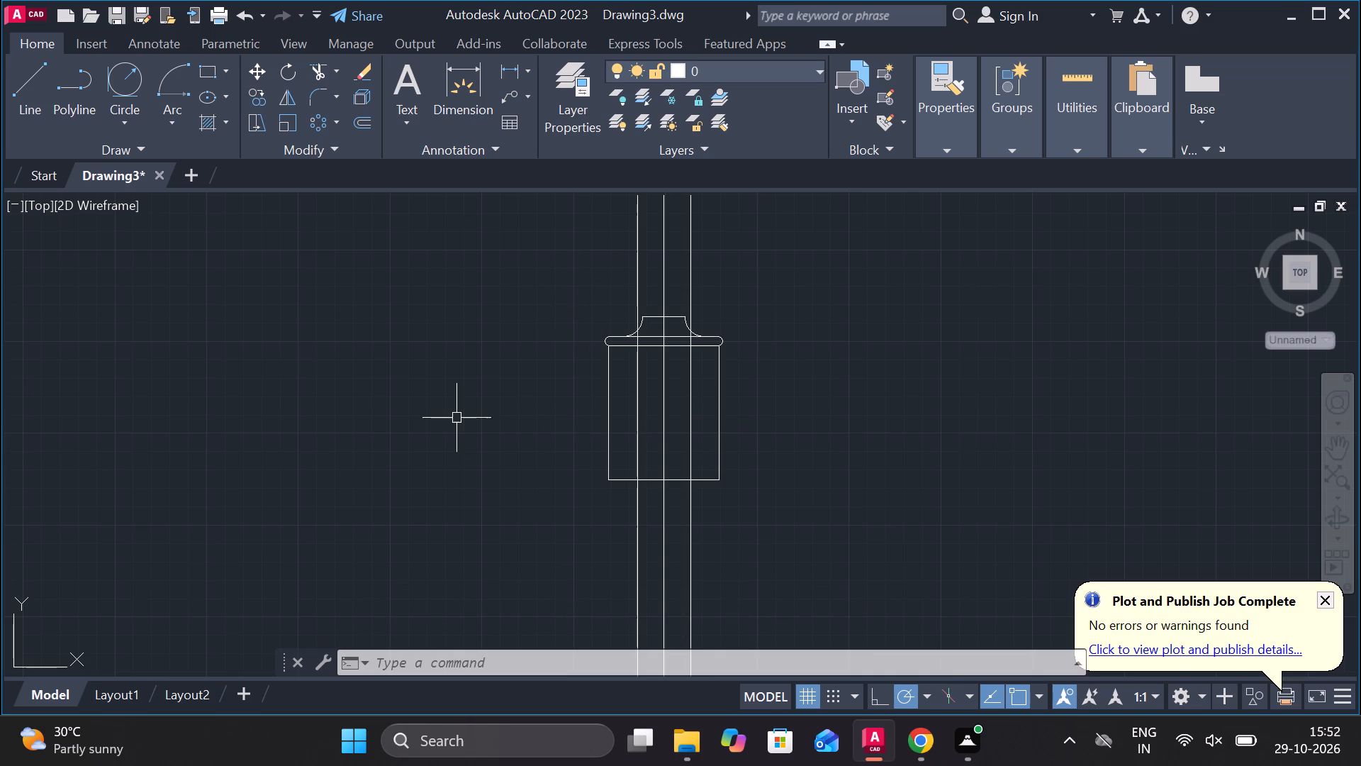
# Extend both ends of the neck's short upper horizontal line to the copied vertical lines.
pyautogui.write('EX')
pyautogui.press('Return')
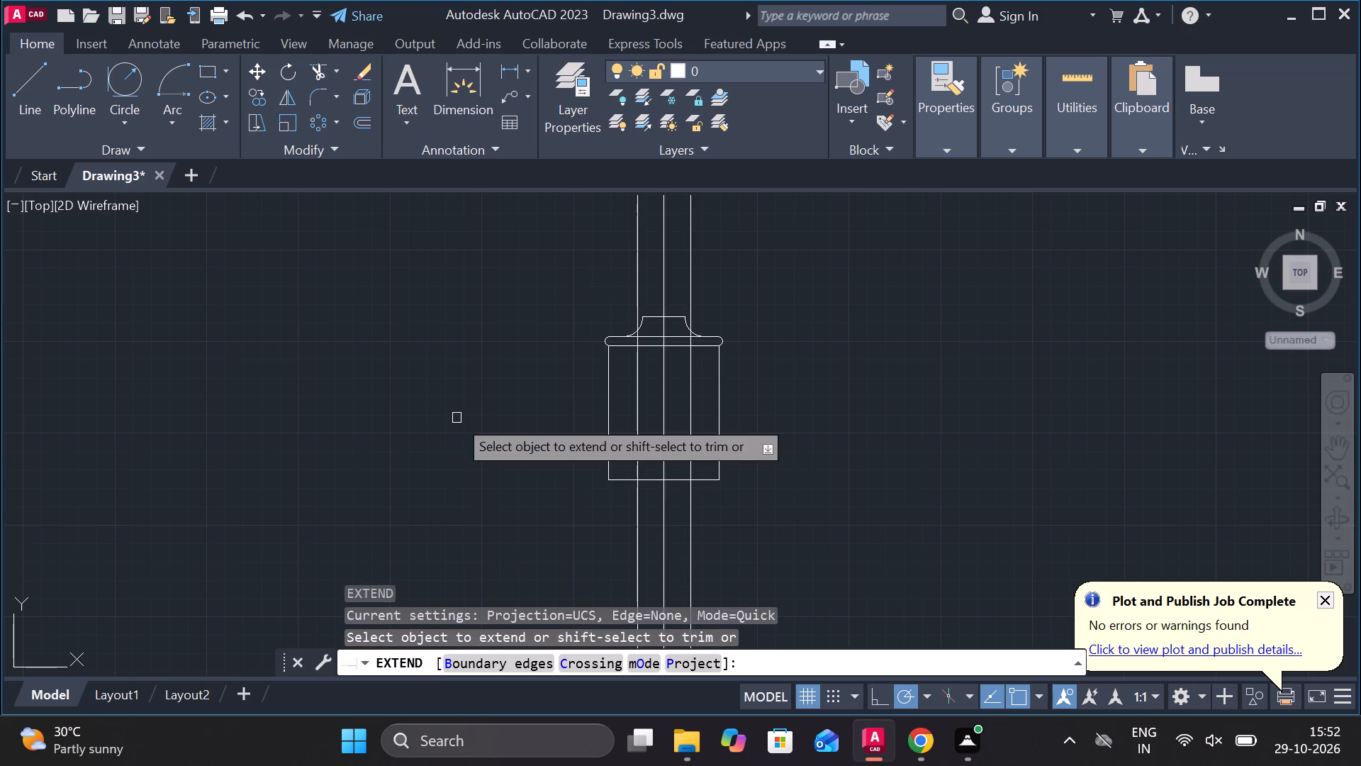
pyautogui.scroll(3, 661, 319)
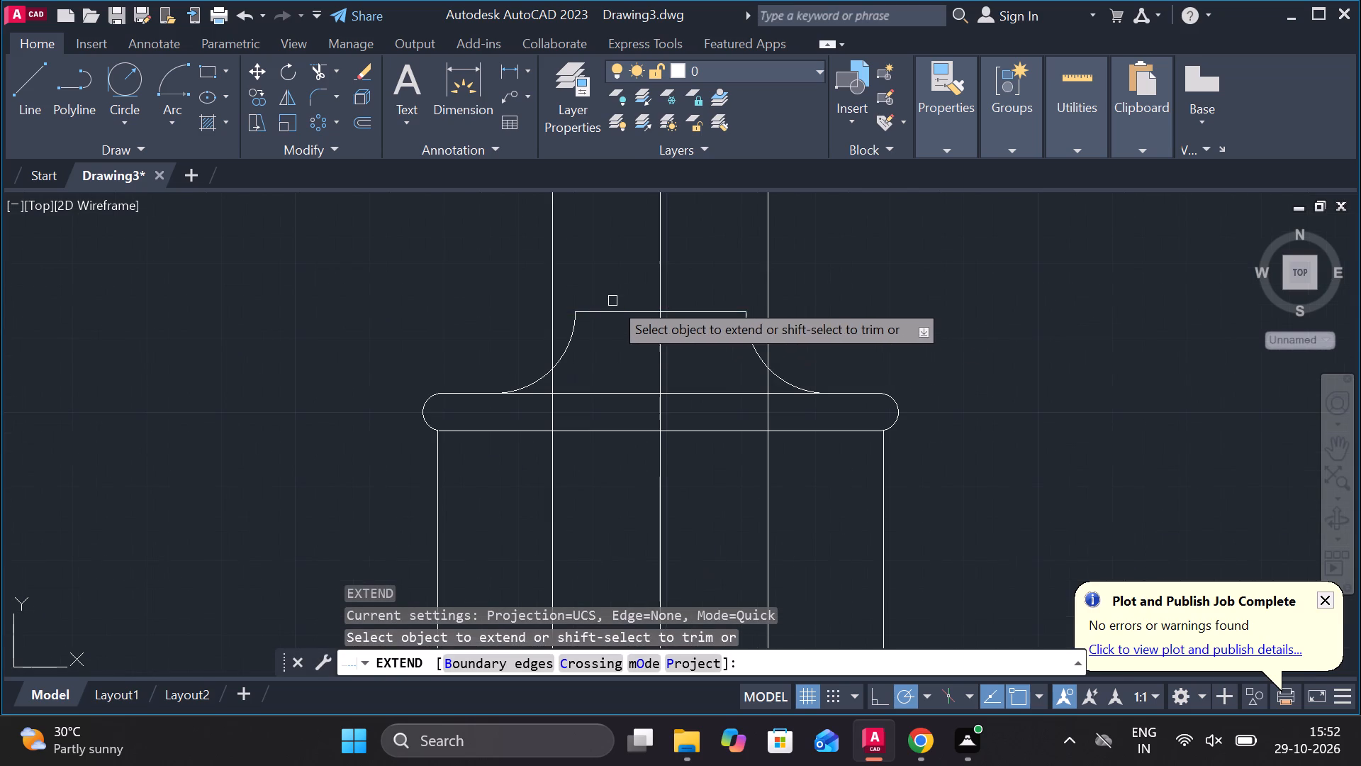
pyautogui.click(613, 316)
pyautogui.click(710, 311)
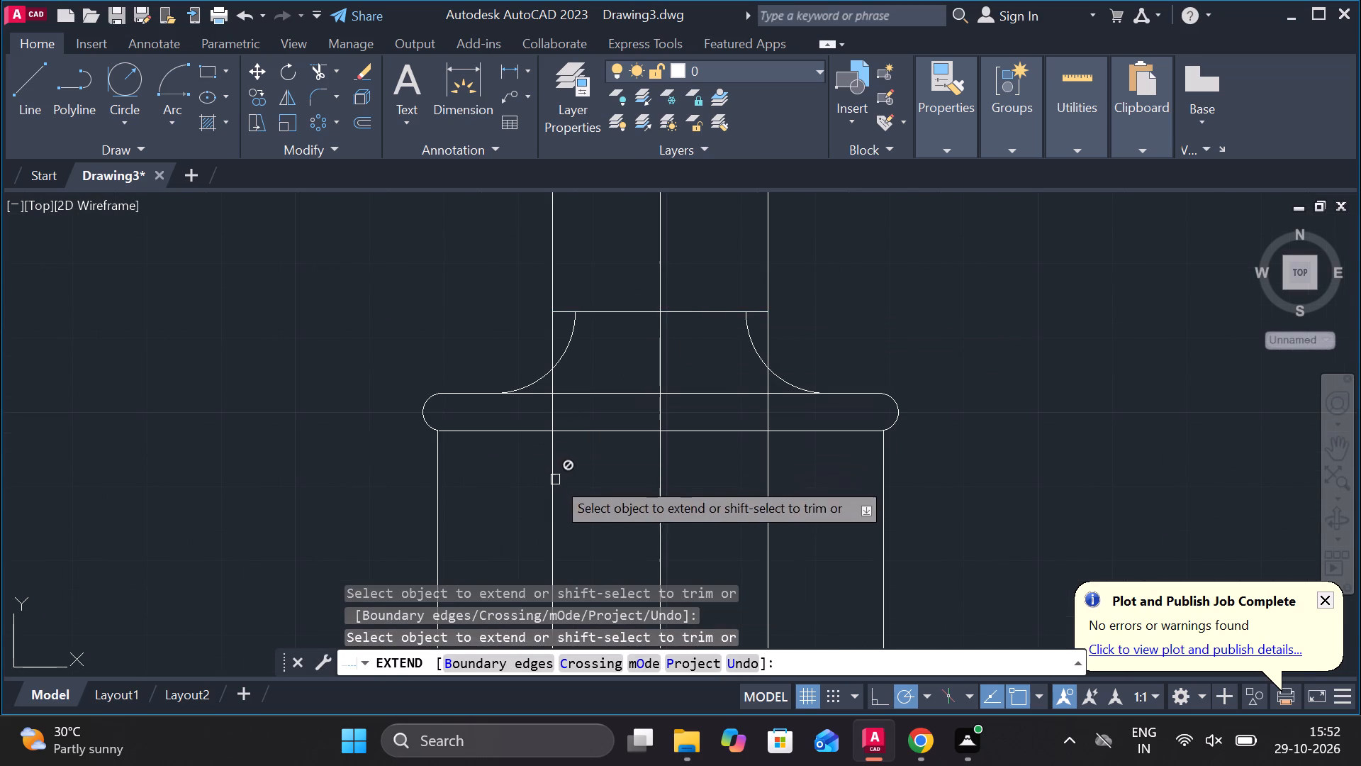
pyautogui.scroll(-2, 587, 401)
pyautogui.press('Escape')
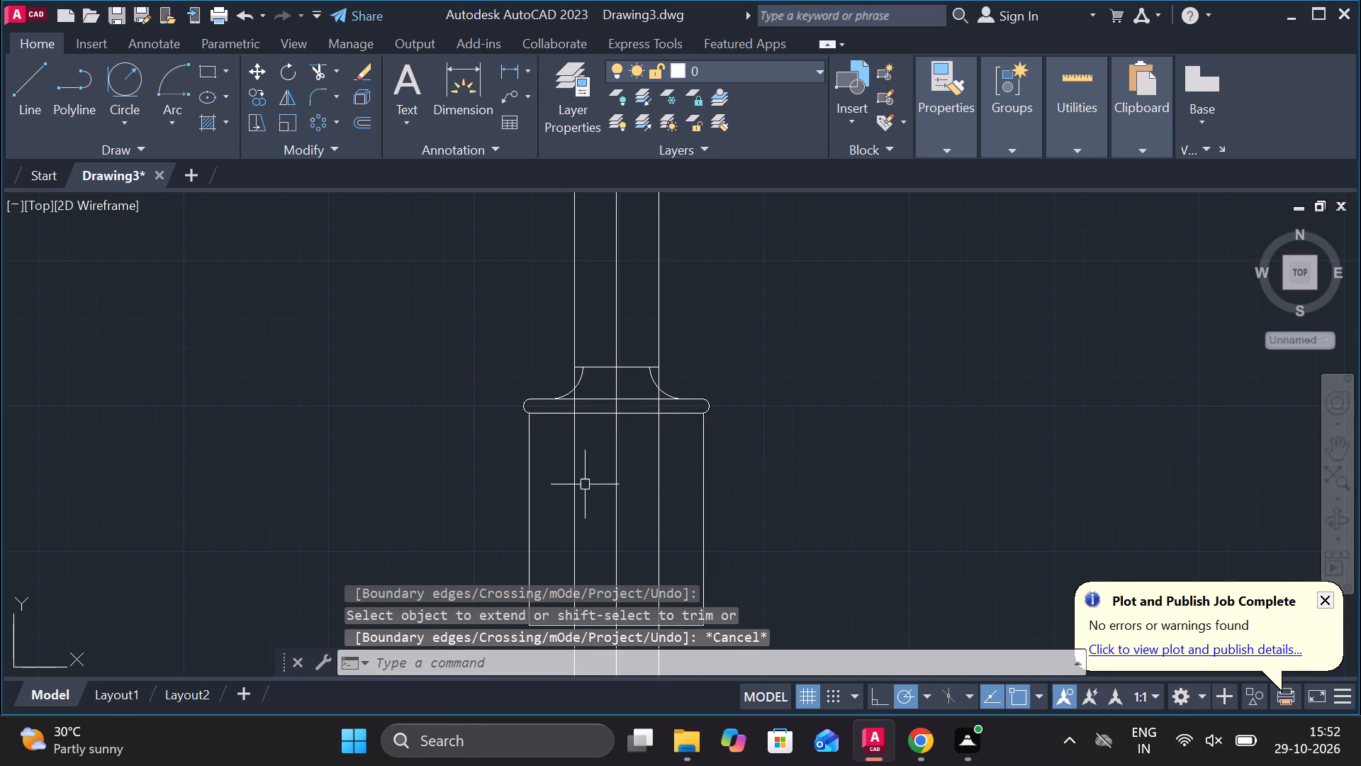
# Trim the left copied vertical line below the neck's upper horizontal line, and the right one within and below the body.
pyautogui.click(321, 70)
pyautogui.scroll(3, 617, 393)
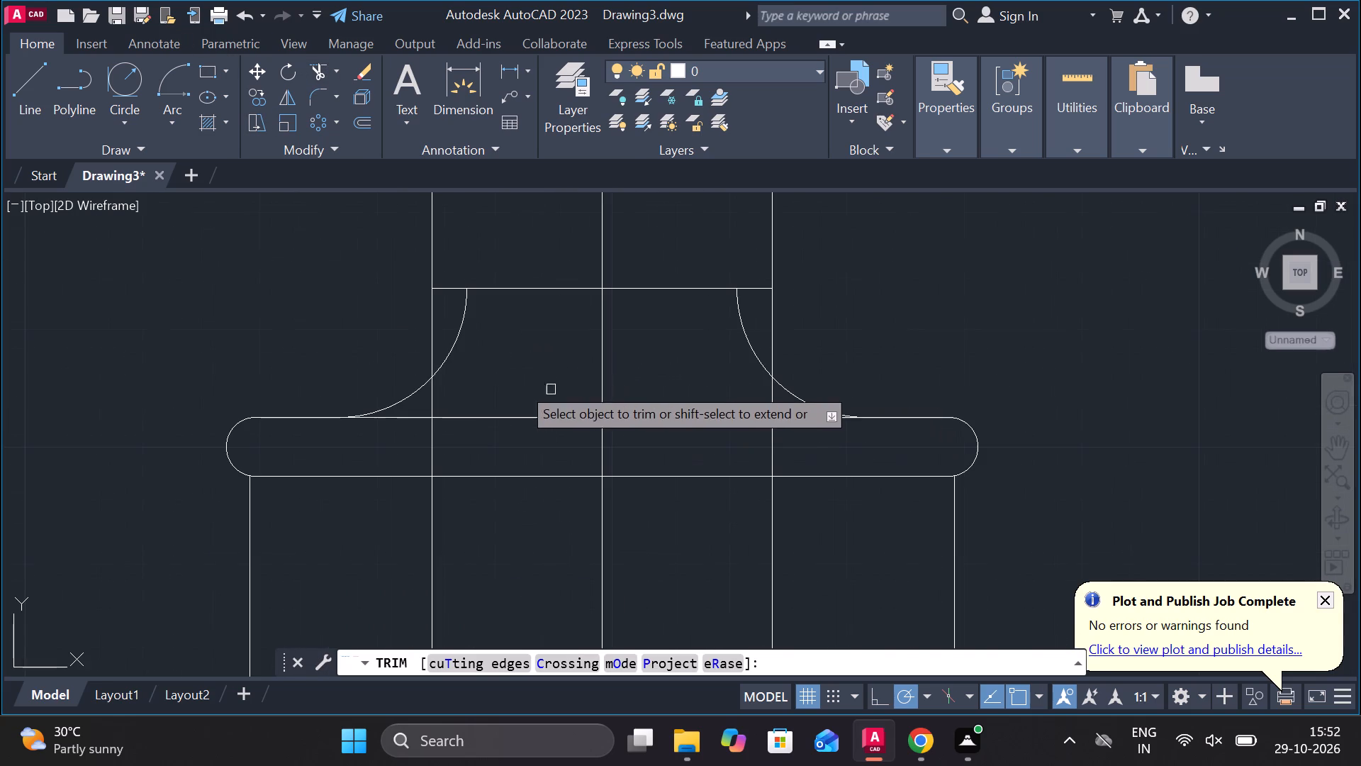
pyautogui.click(435, 335)
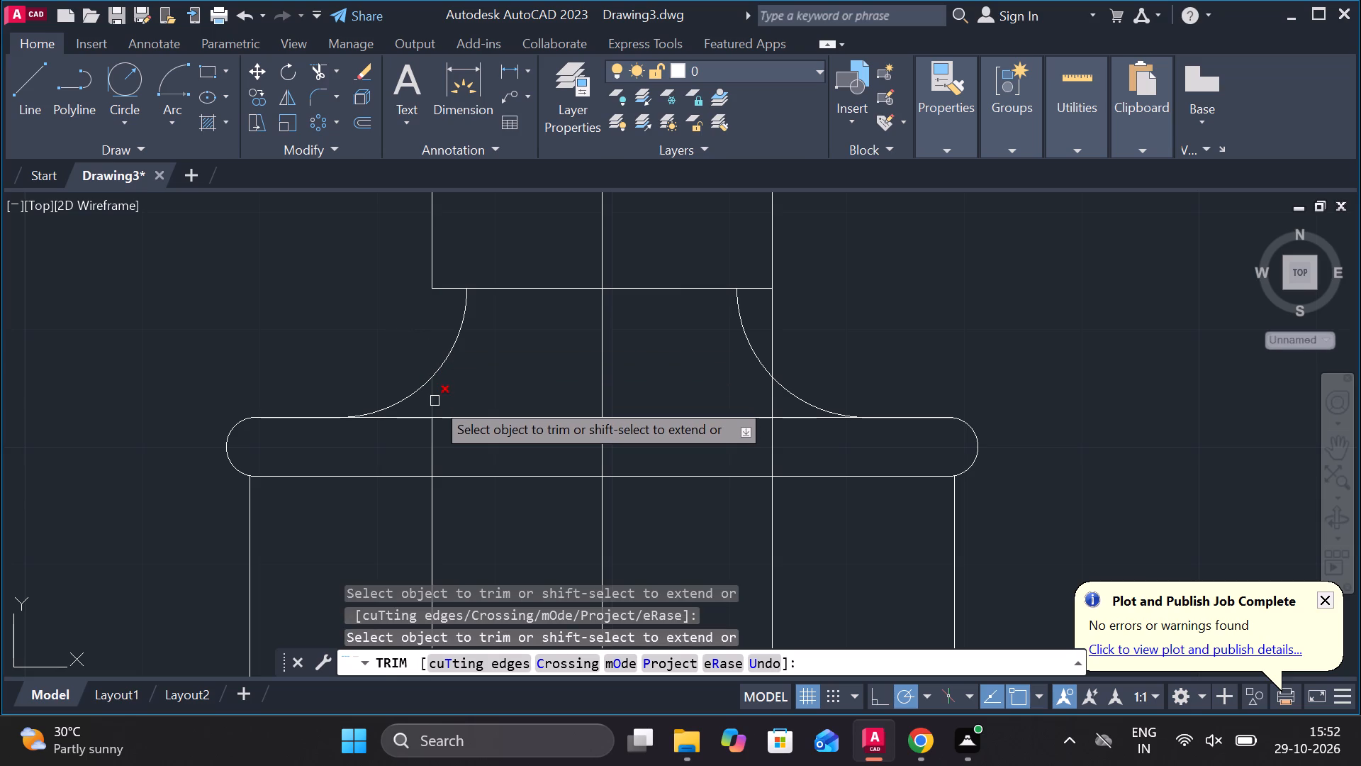
pyautogui.click(435, 401)
pyautogui.click(429, 442)
pyautogui.scroll(-3, 503, 444)
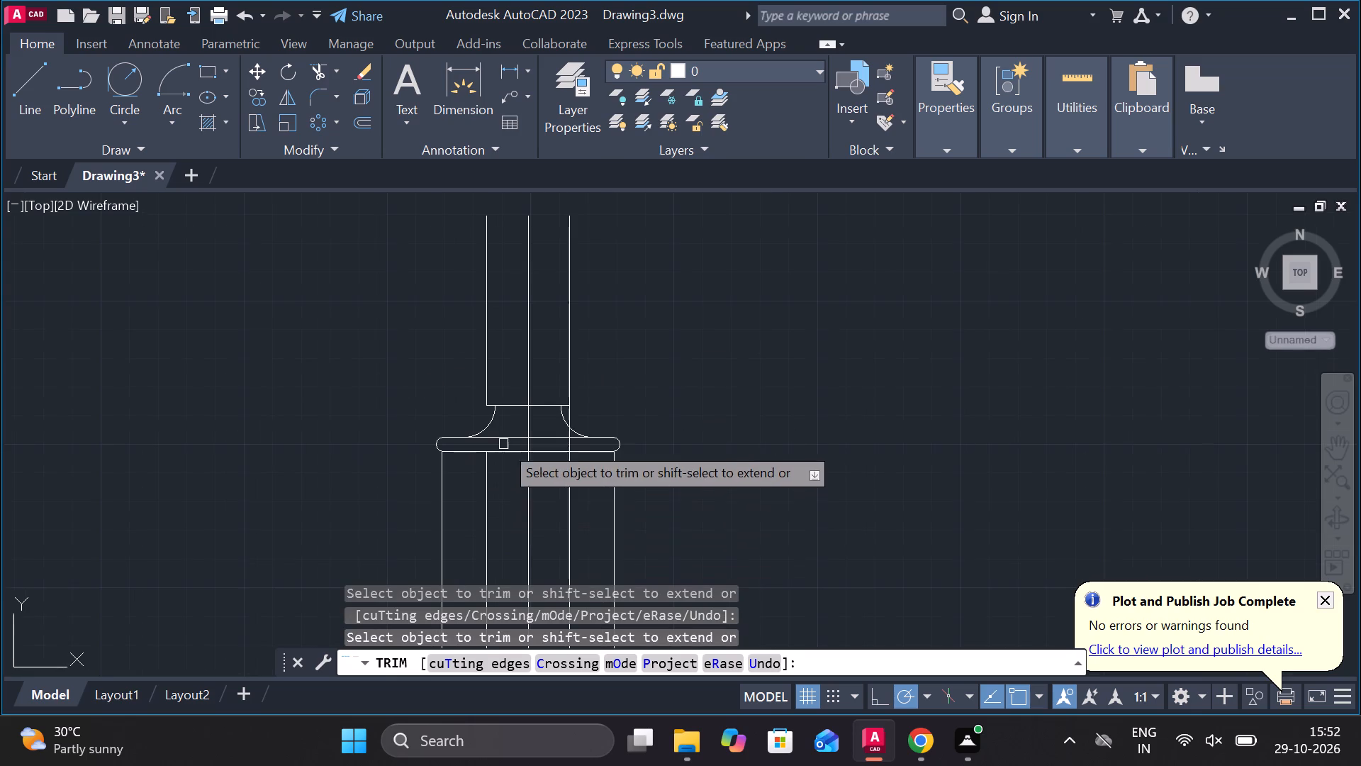
pyautogui.click(481, 510)
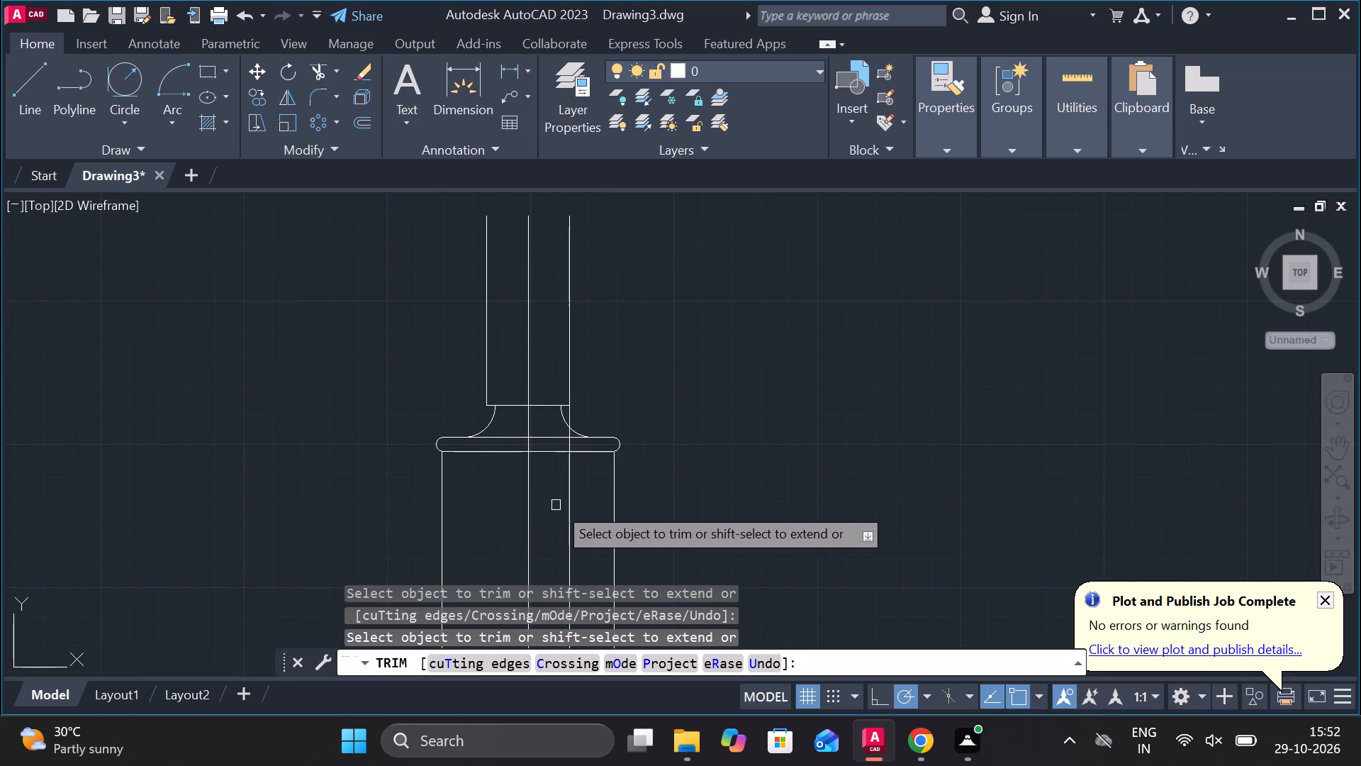
pyautogui.click(567, 501)
pyautogui.scroll(-3, 634, 342)
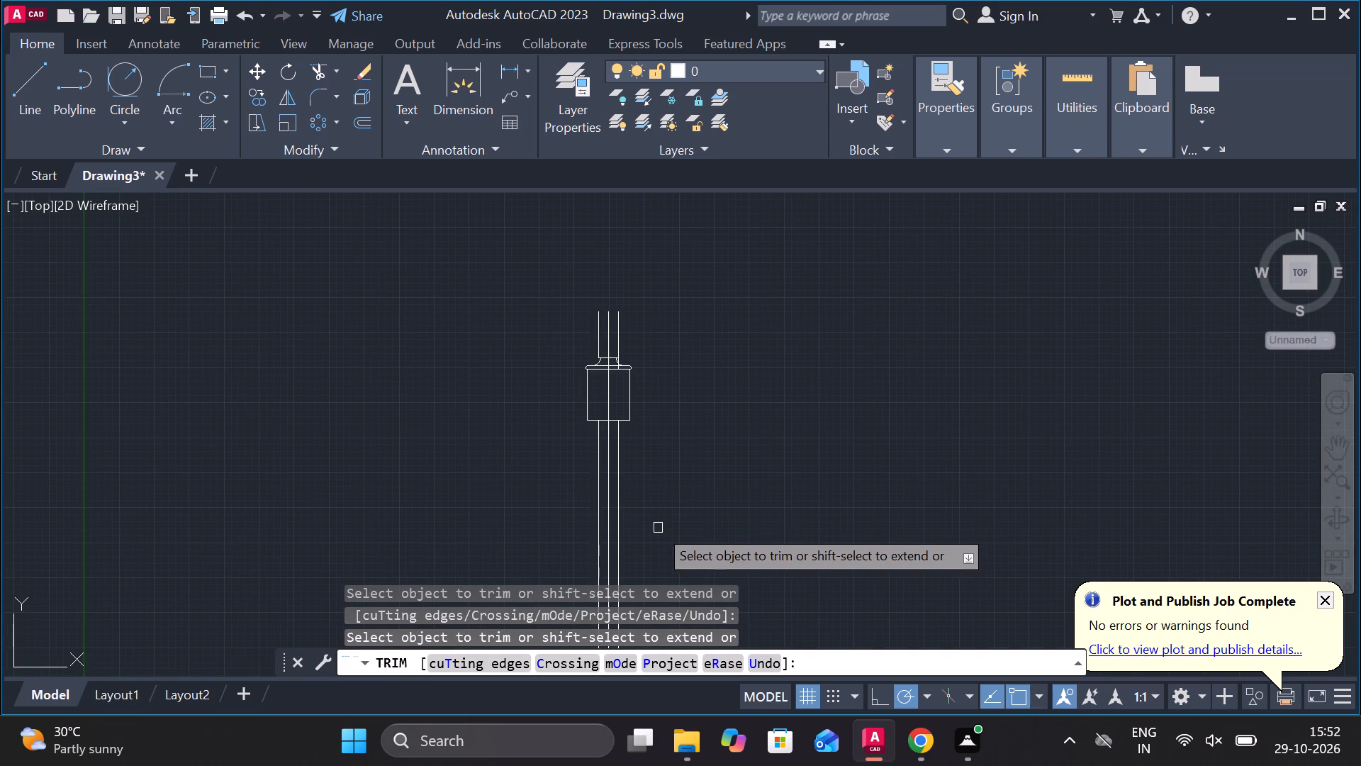
pyautogui.doubleClick(621, 472)
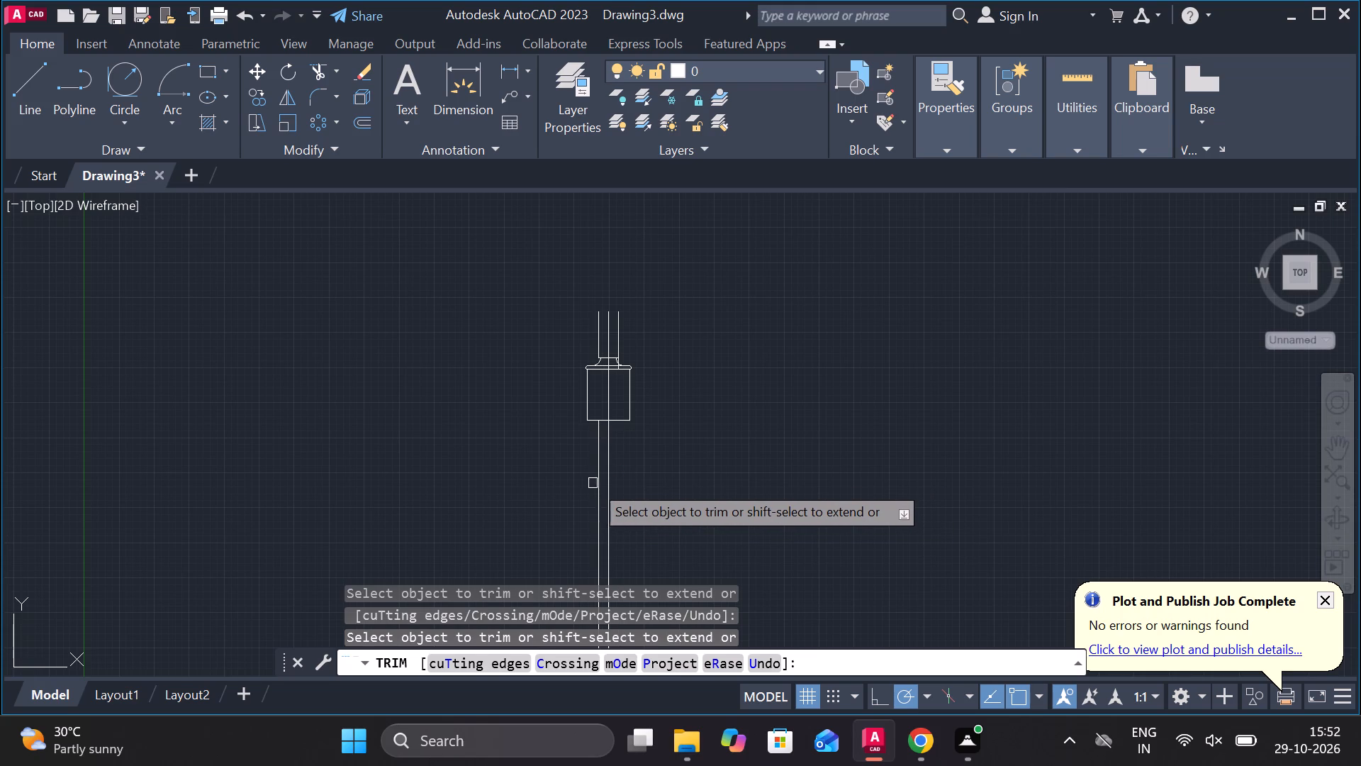
pyautogui.click(600, 476)
pyautogui.scroll(-2, 639, 435)
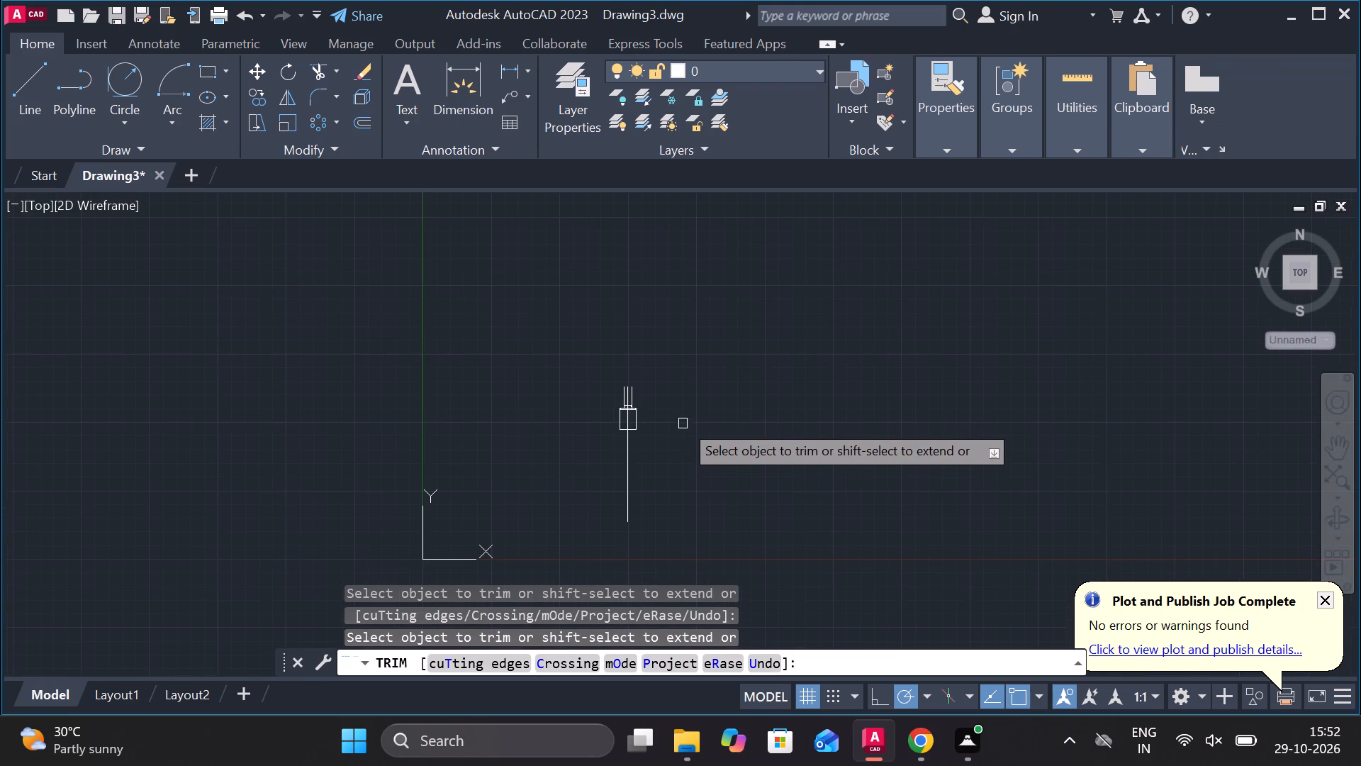
# Trim the remaining right copied vertical line across the rounded band and the neck, up to the upper horizontal line.
pyautogui.scroll(4, 683, 422)
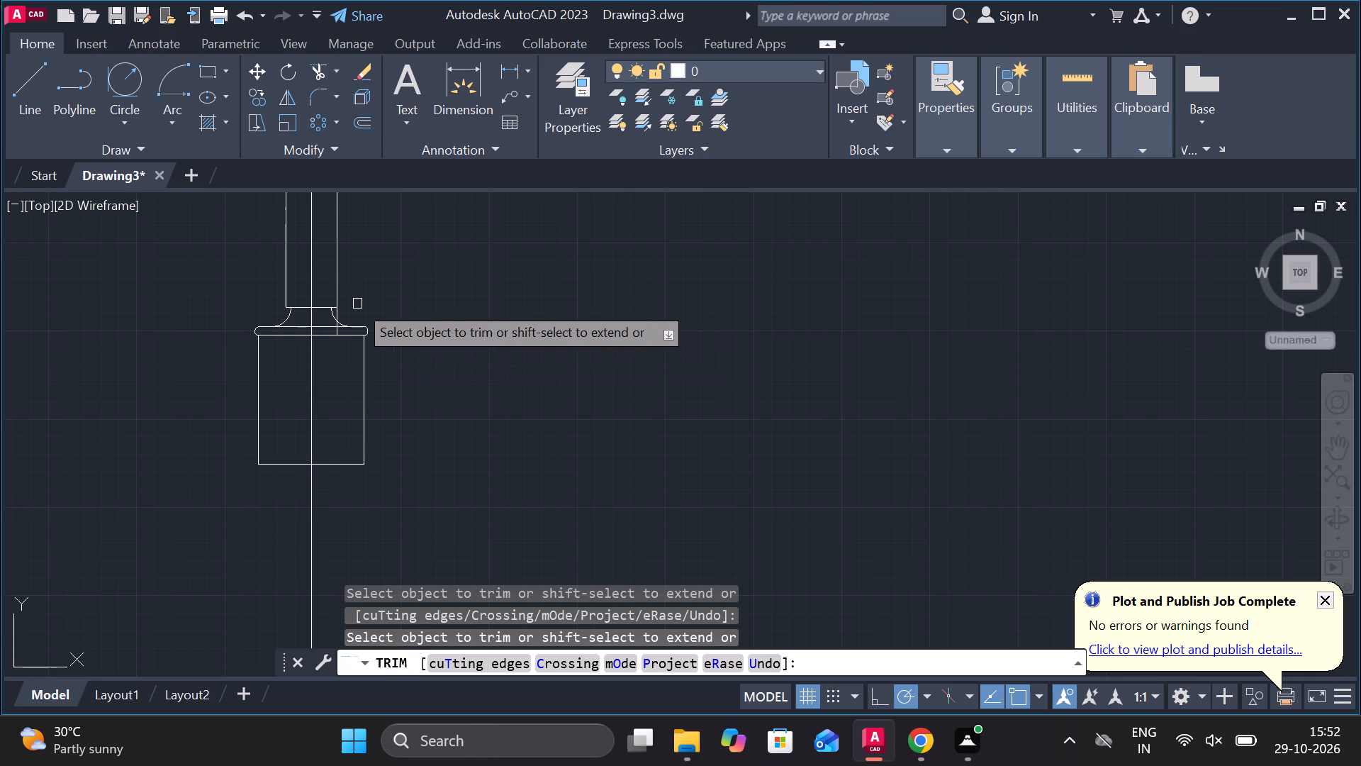
pyautogui.scroll(3, 357, 304)
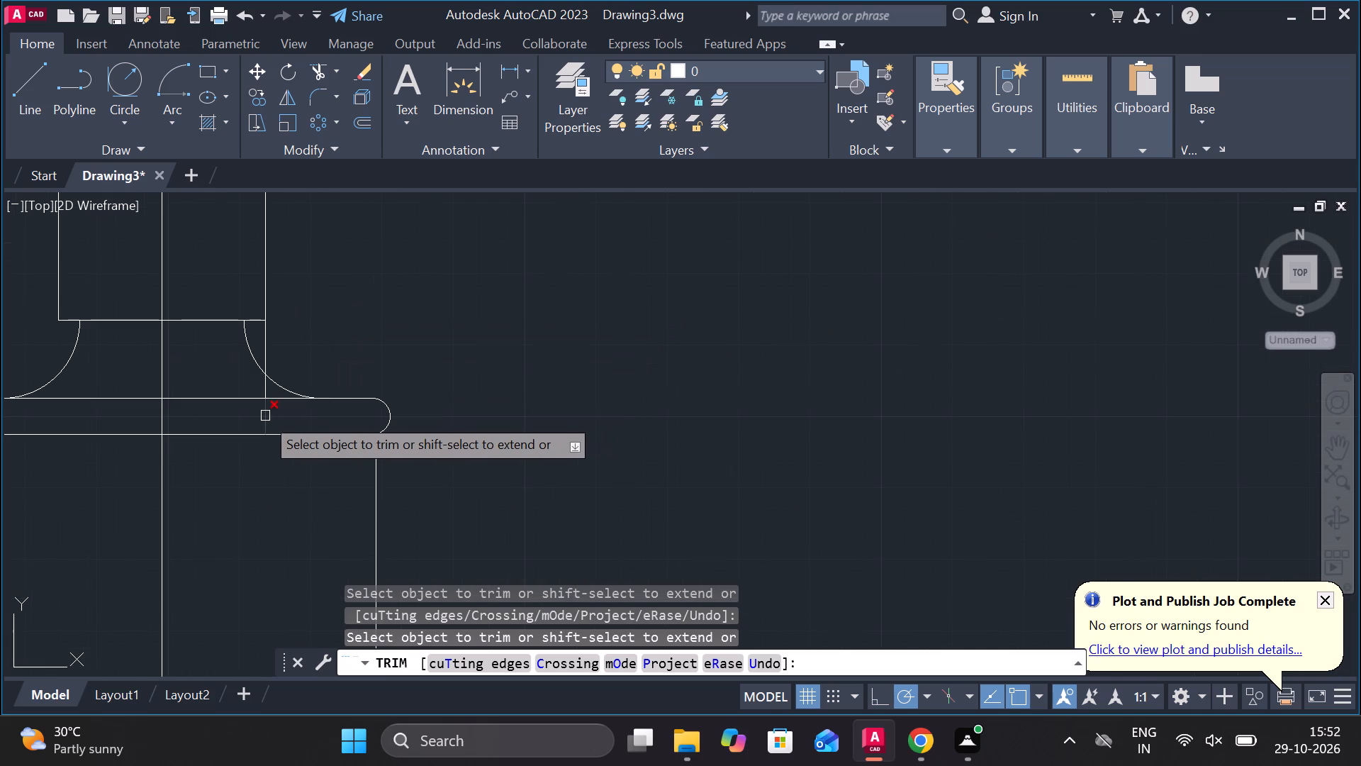
pyautogui.click(264, 416)
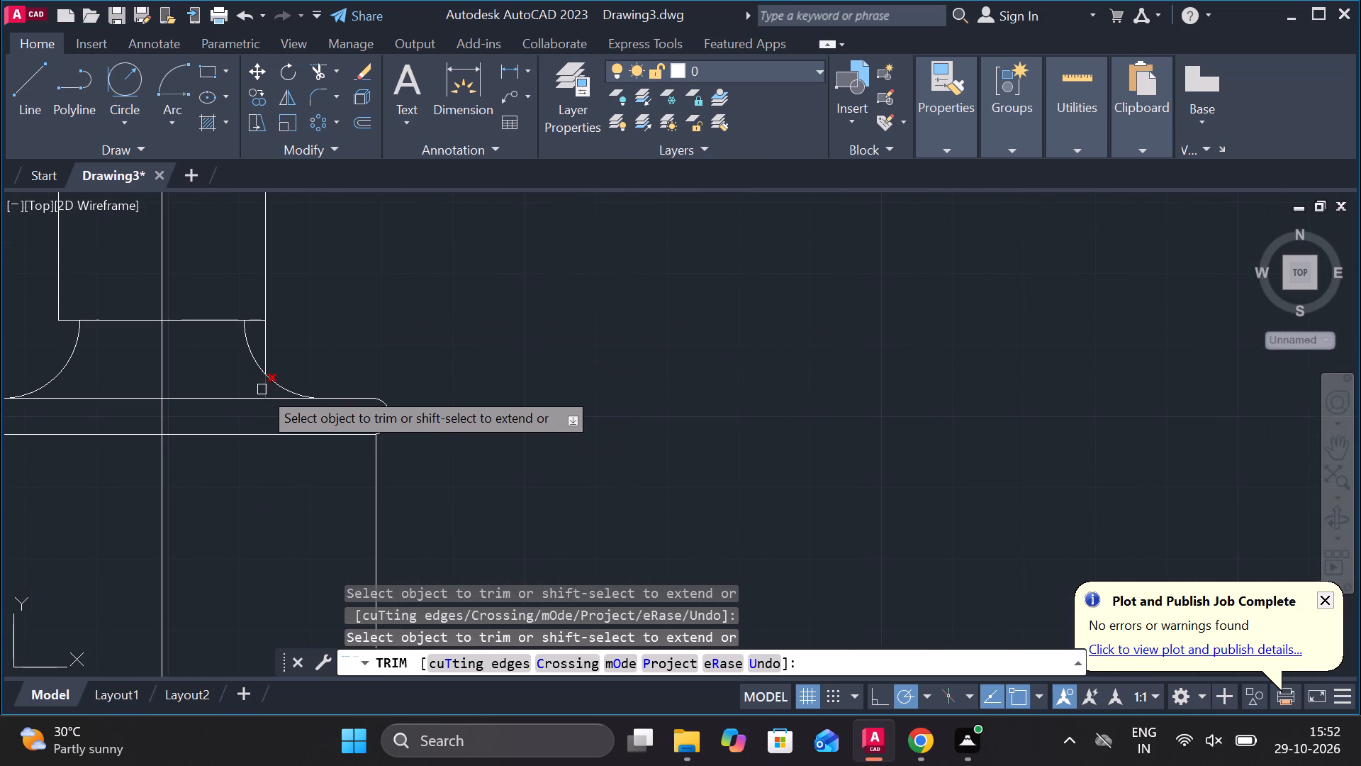
pyautogui.click(262, 389)
pyautogui.click(262, 335)
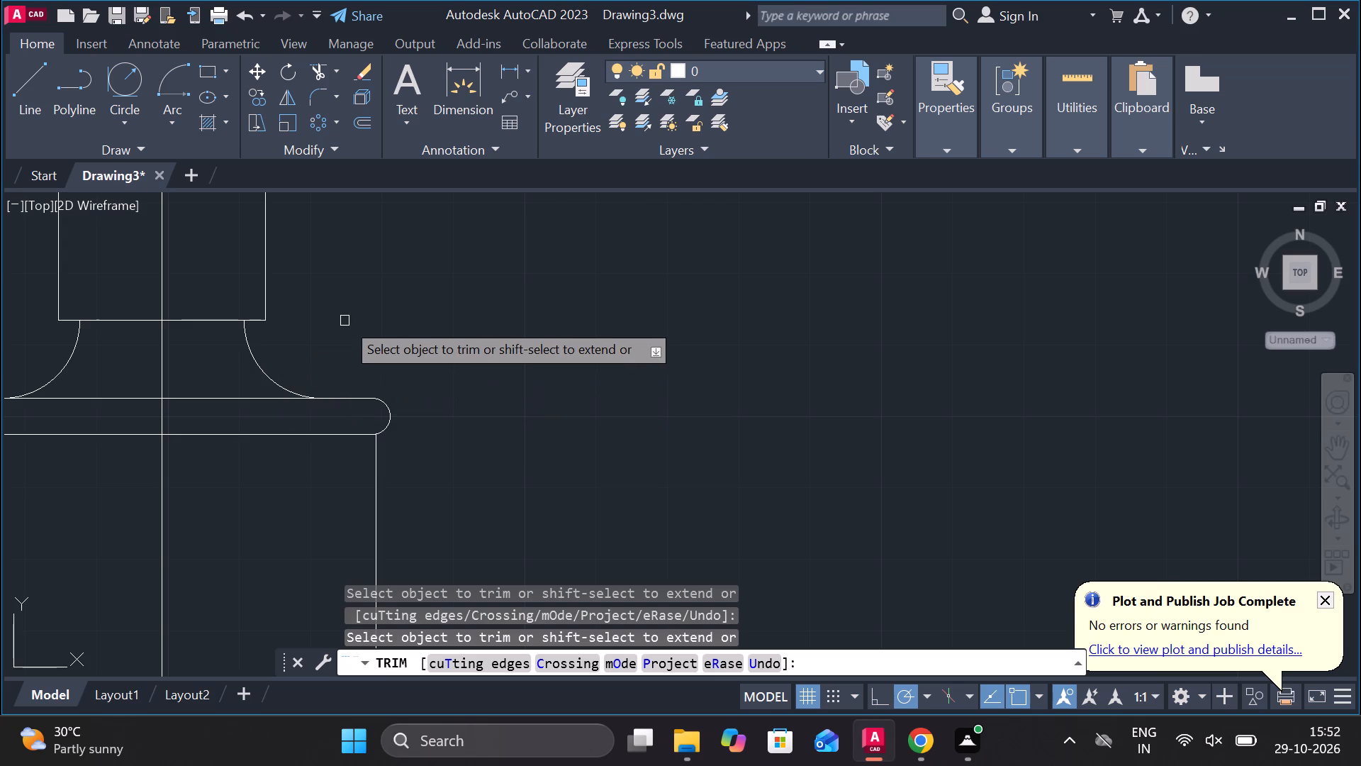
pyautogui.scroll(-3, 345, 321)
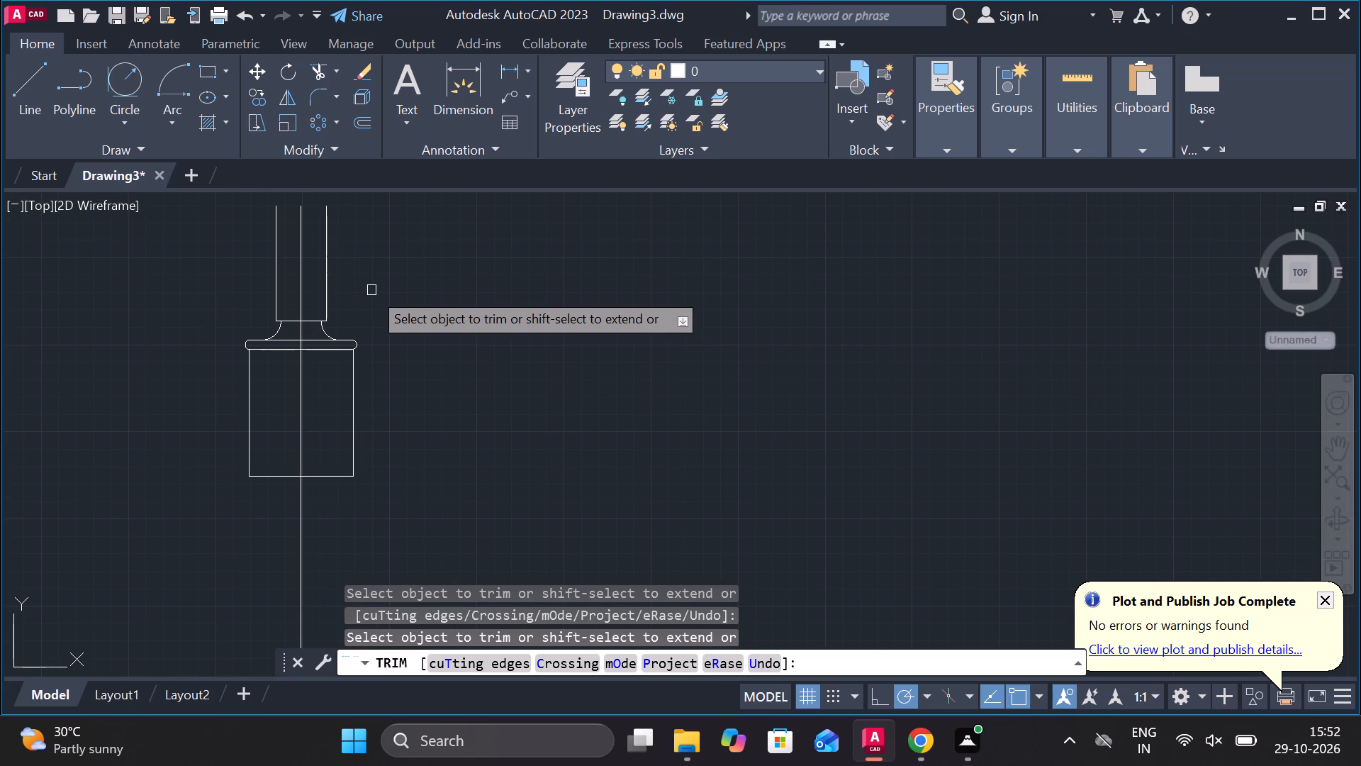
pyautogui.press('Escape')
# Copy the horizontal line at the top of the neck 6 upward.
pyautogui.scroll(2, 301, 351)
pyautogui.click(316, 274)
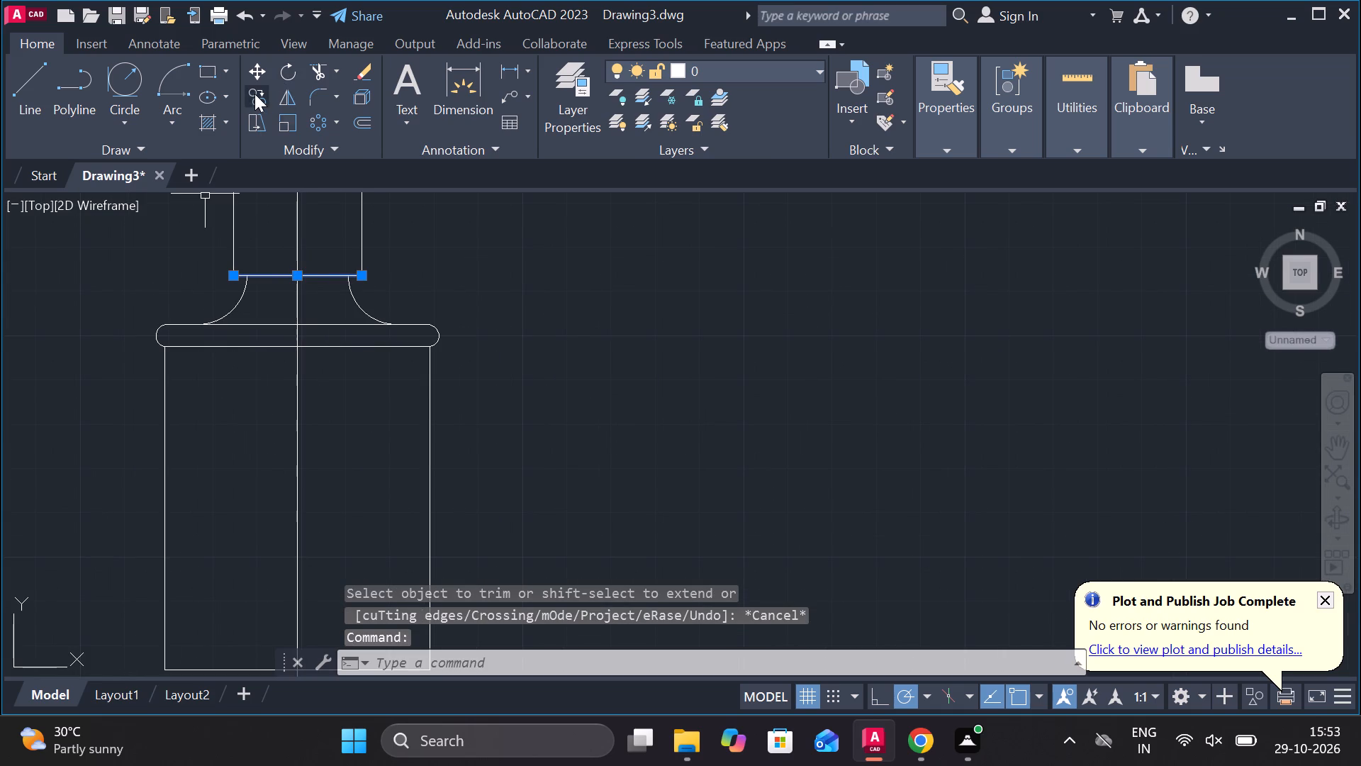
pyautogui.click(254, 94)
pyautogui.click(293, 277)
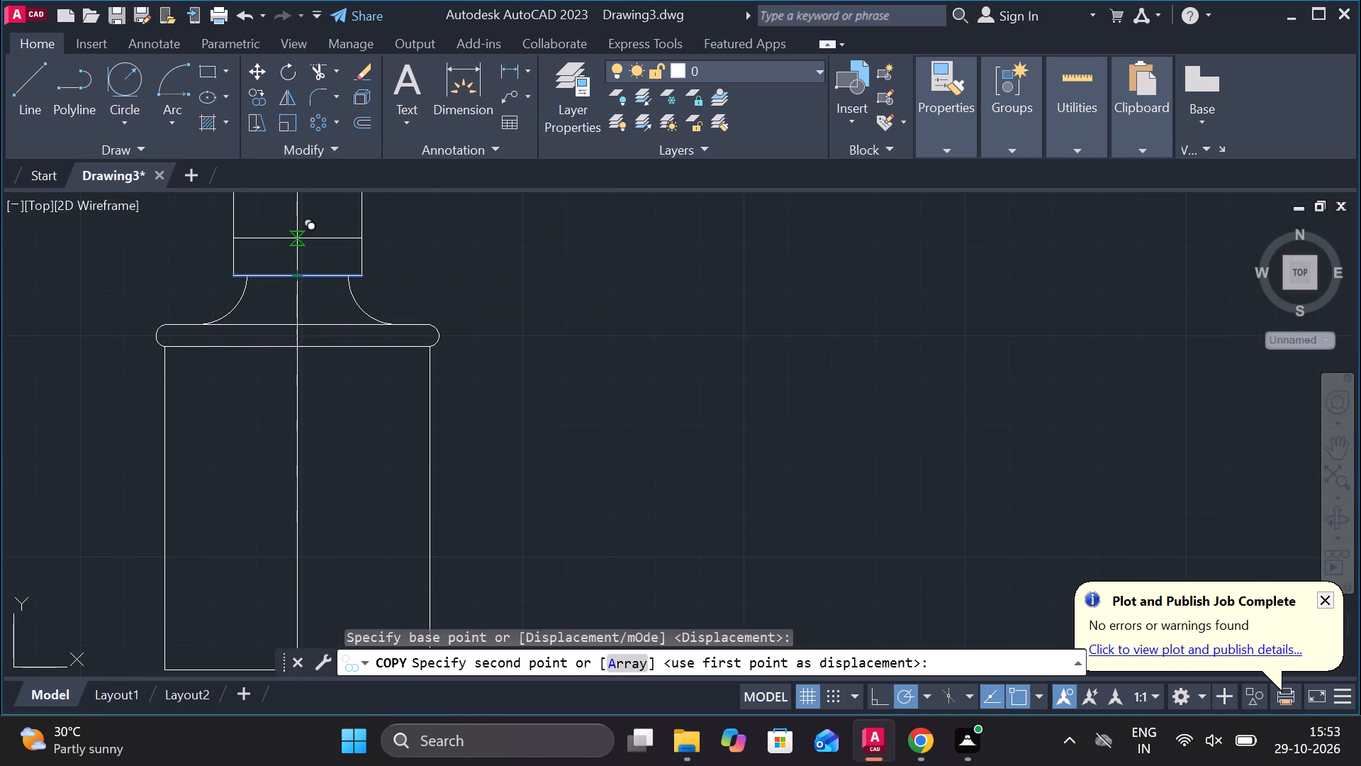
pyautogui.press('6')
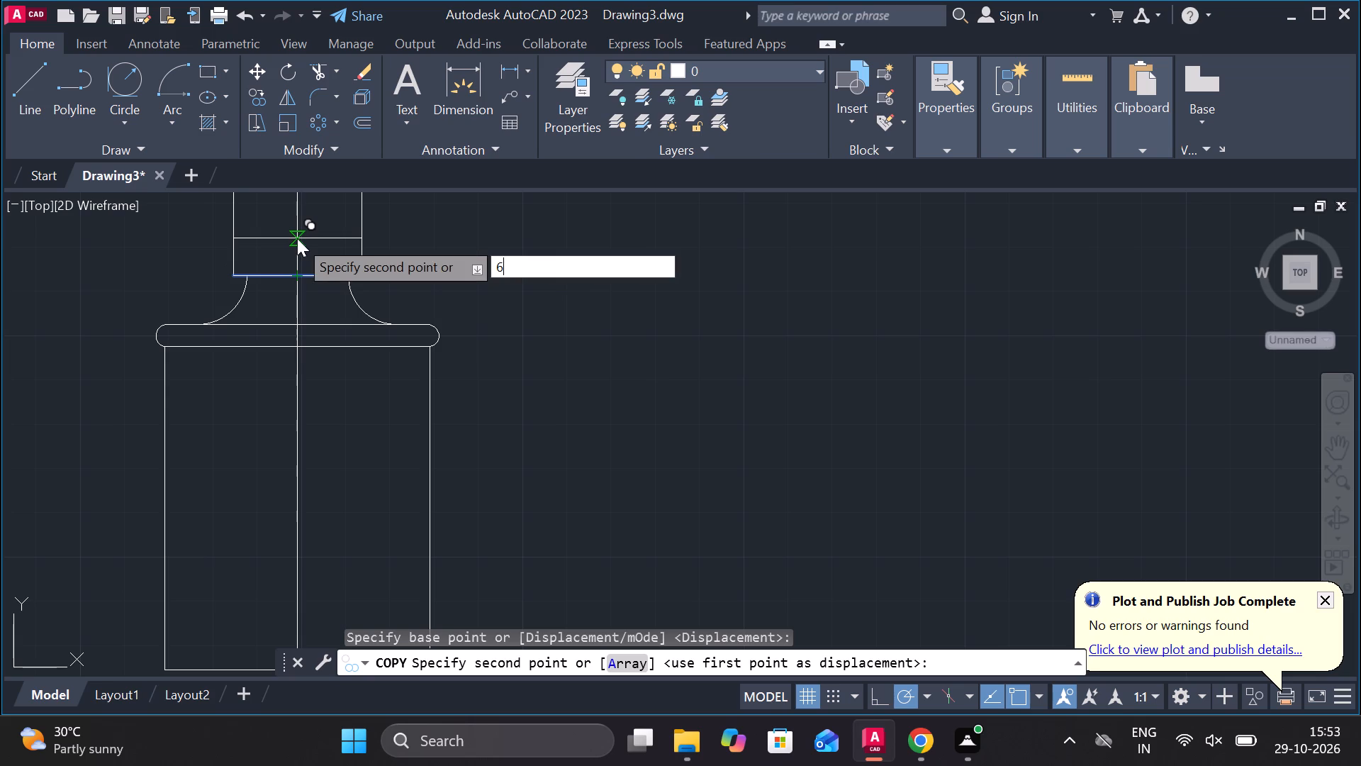
pyautogui.press('Return')
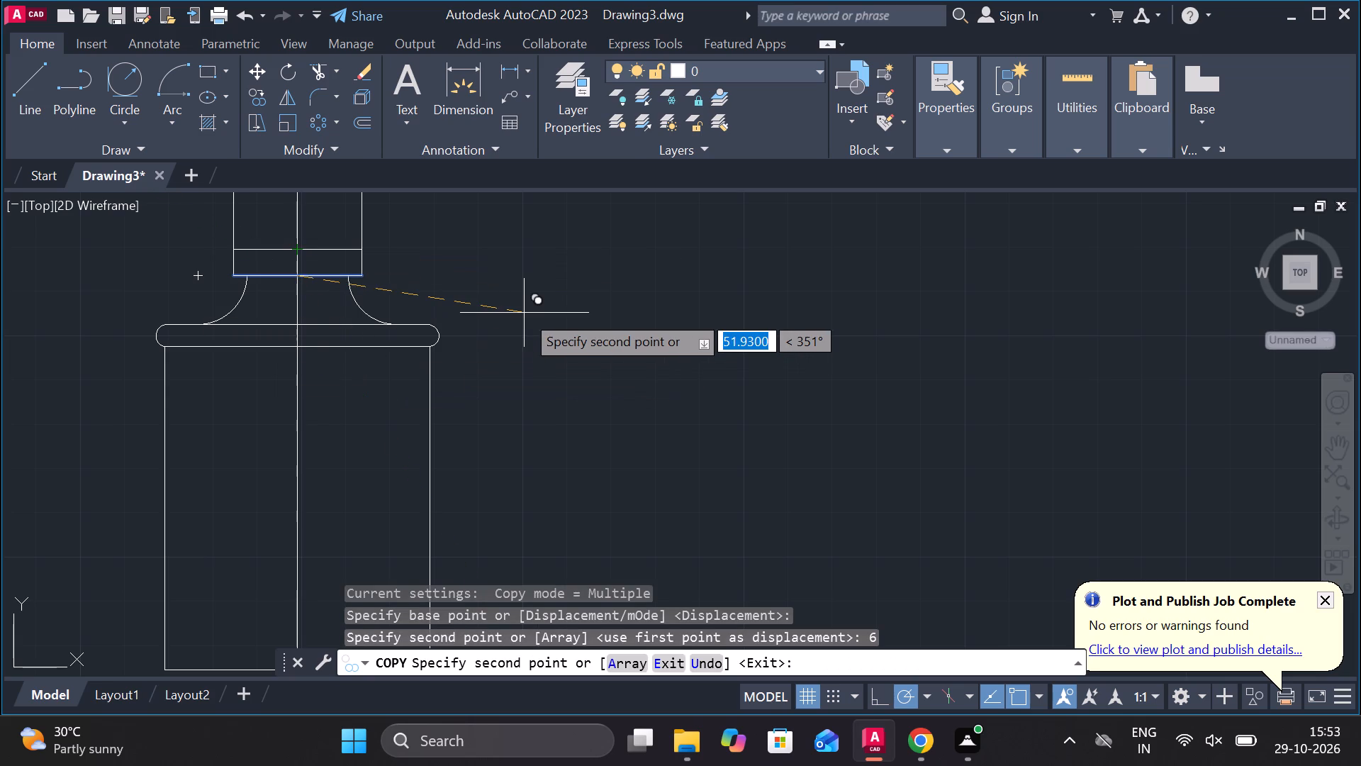
pyautogui.press('Escape')
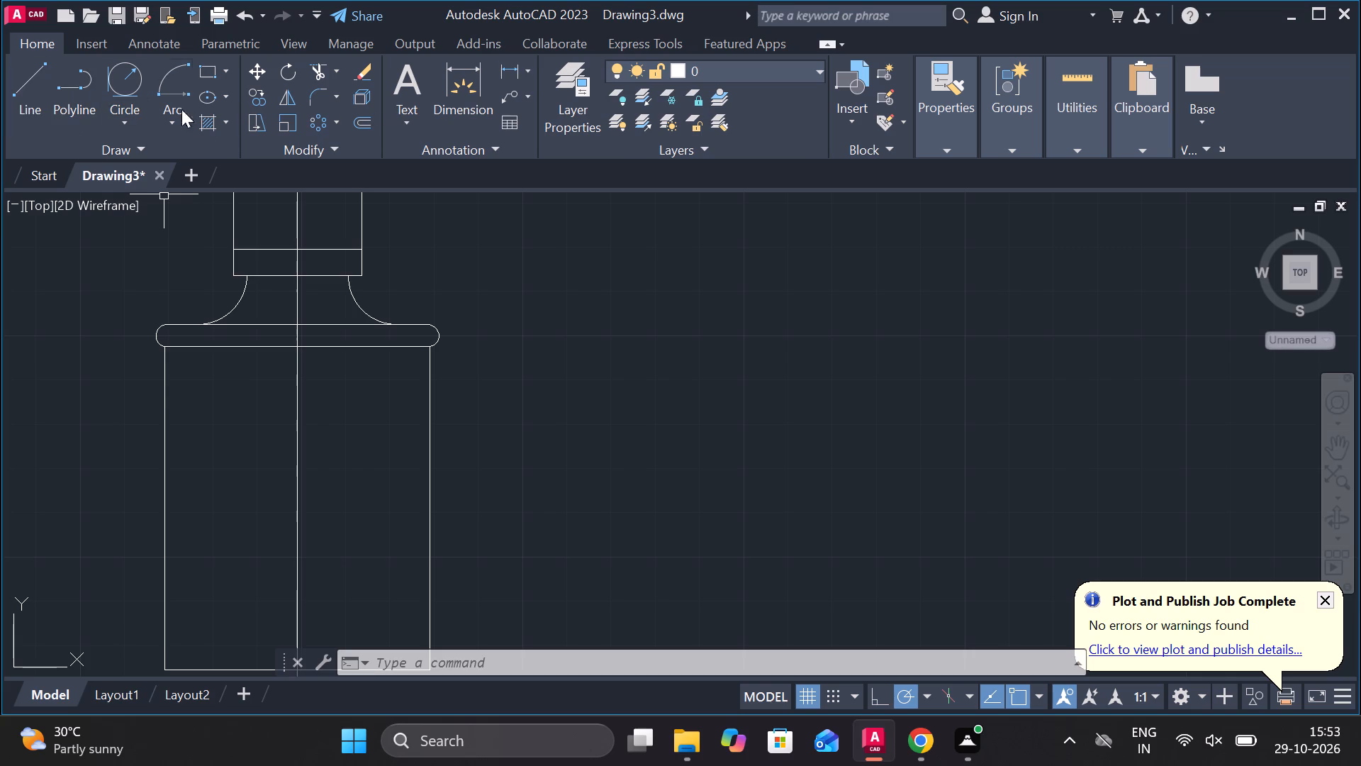
# Draw a short vertical line on the centre line between the two horizontal lines above the neck.
pyautogui.click(30, 99)
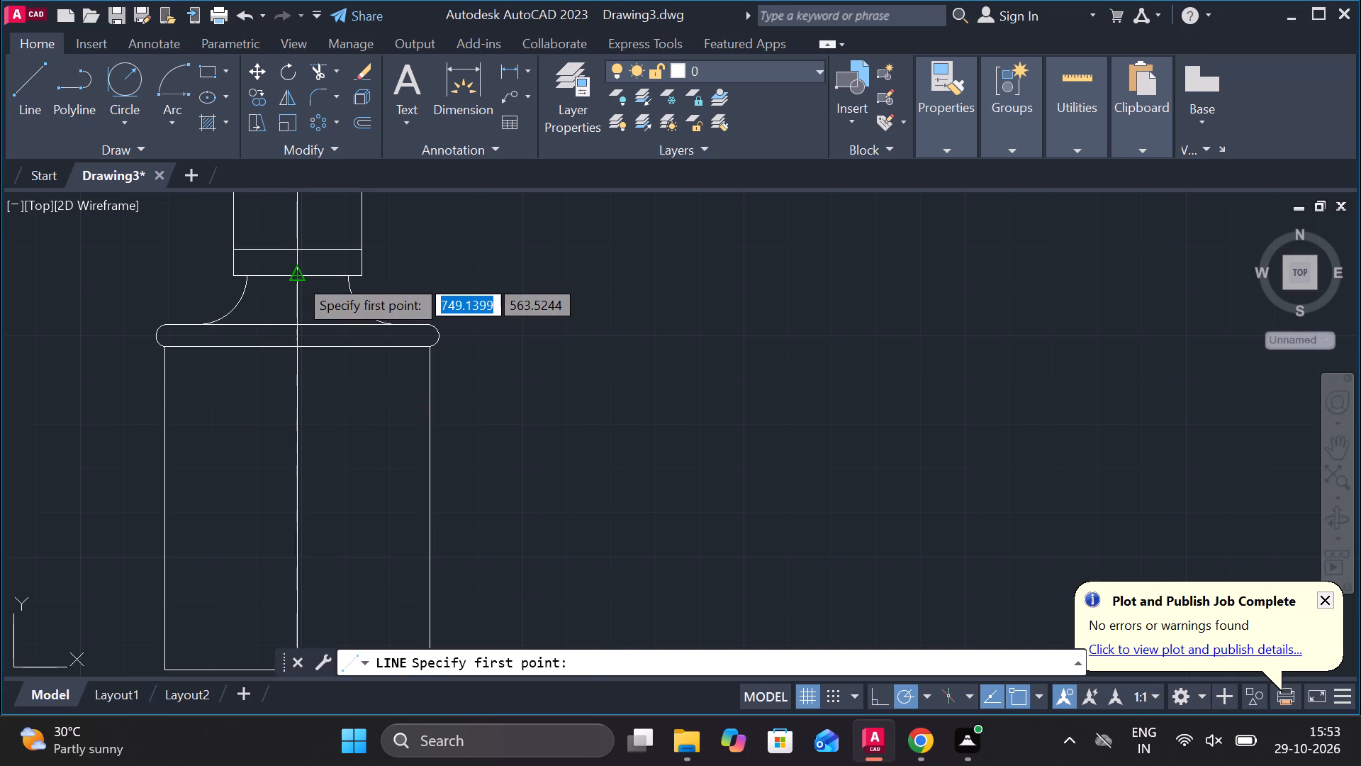
pyautogui.click(297, 277)
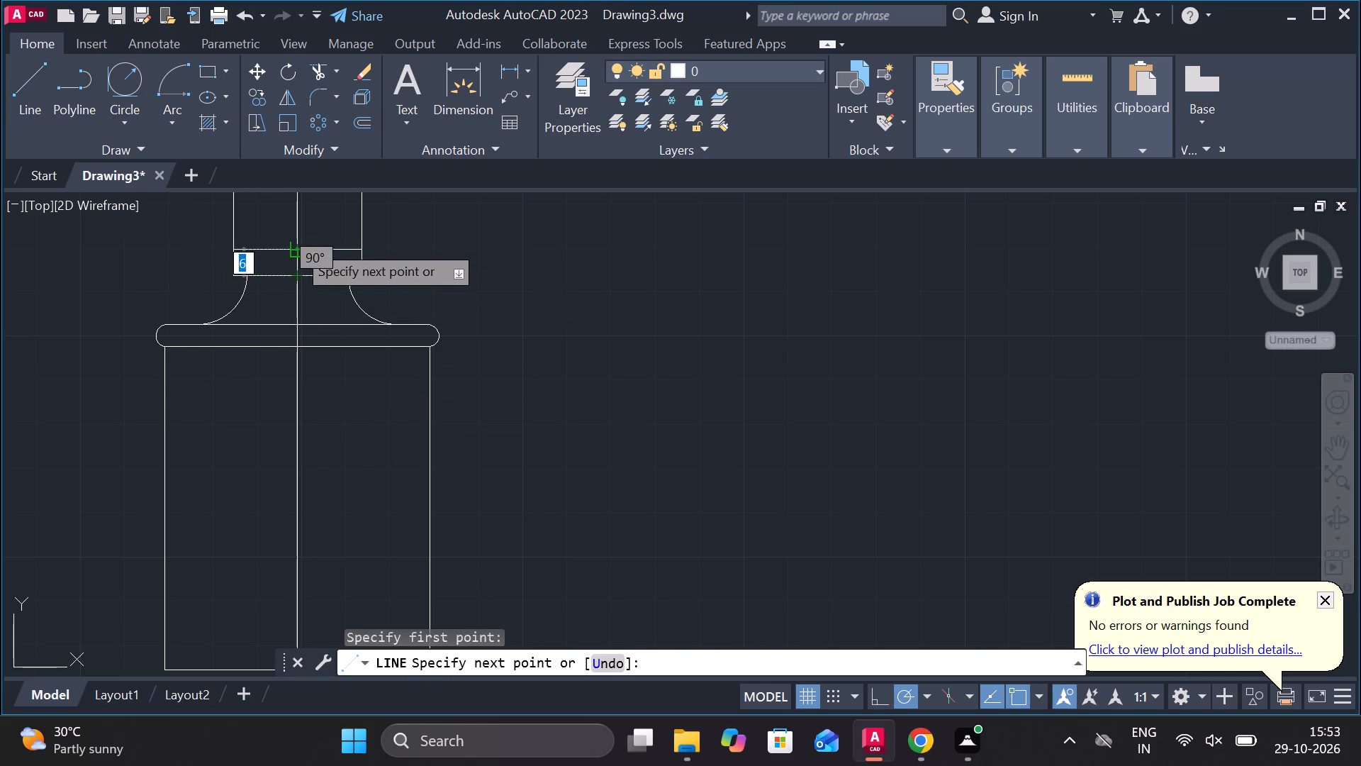
pyautogui.click(296, 243)
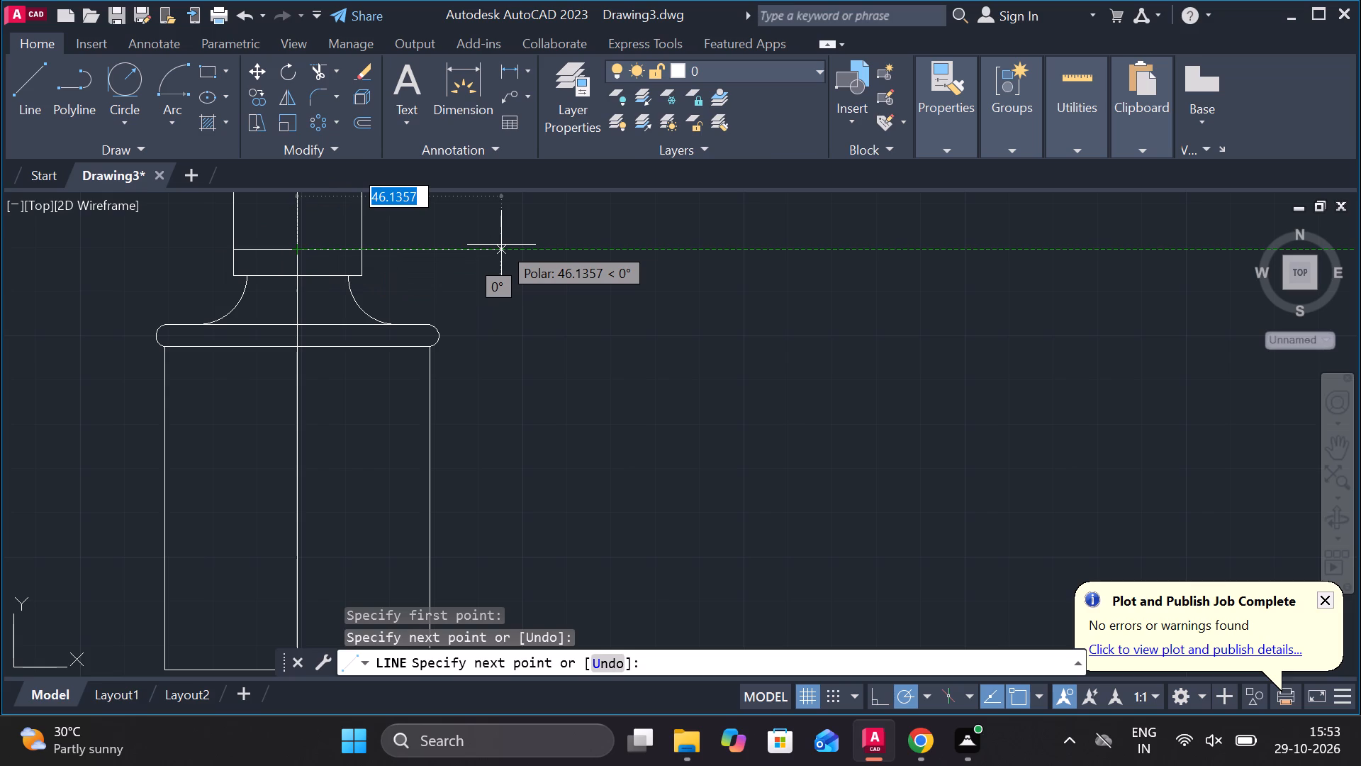
pyautogui.press('Escape')
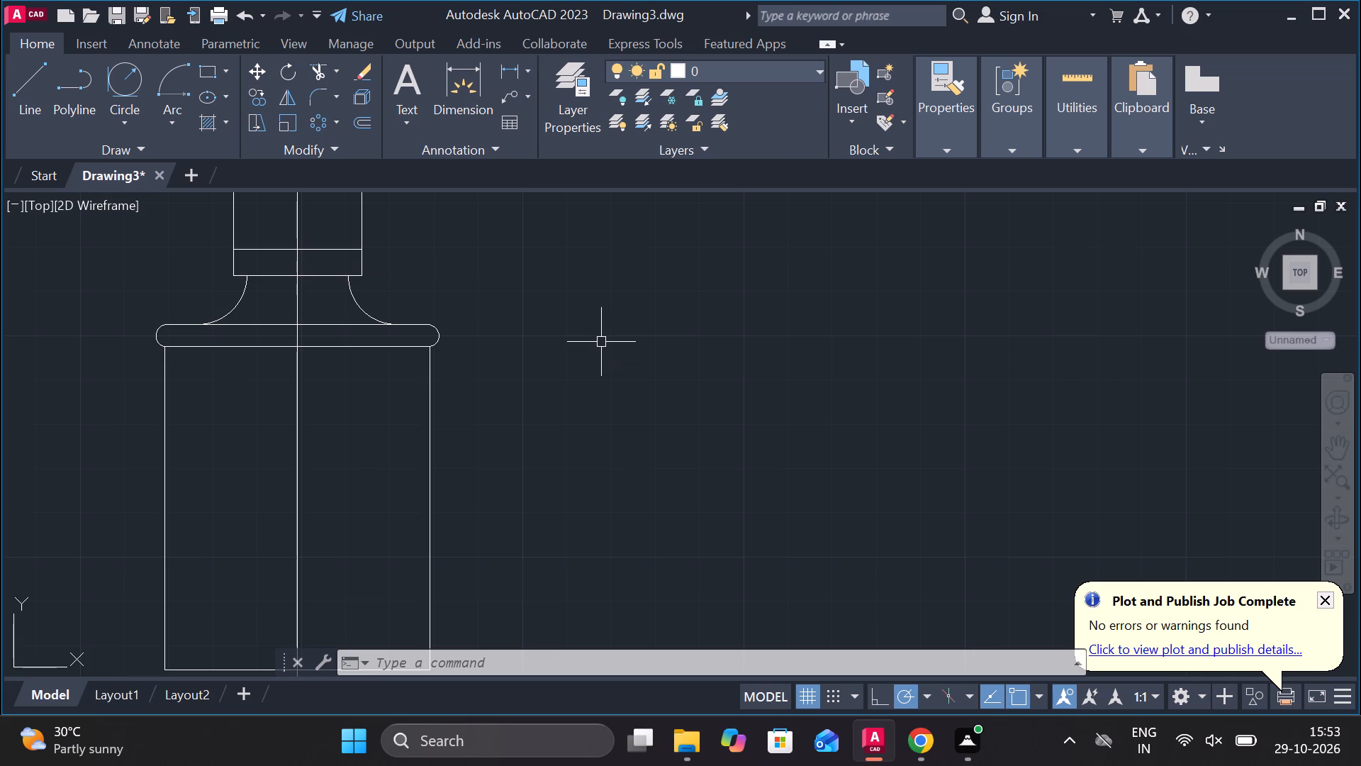
pyautogui.press('Escape')
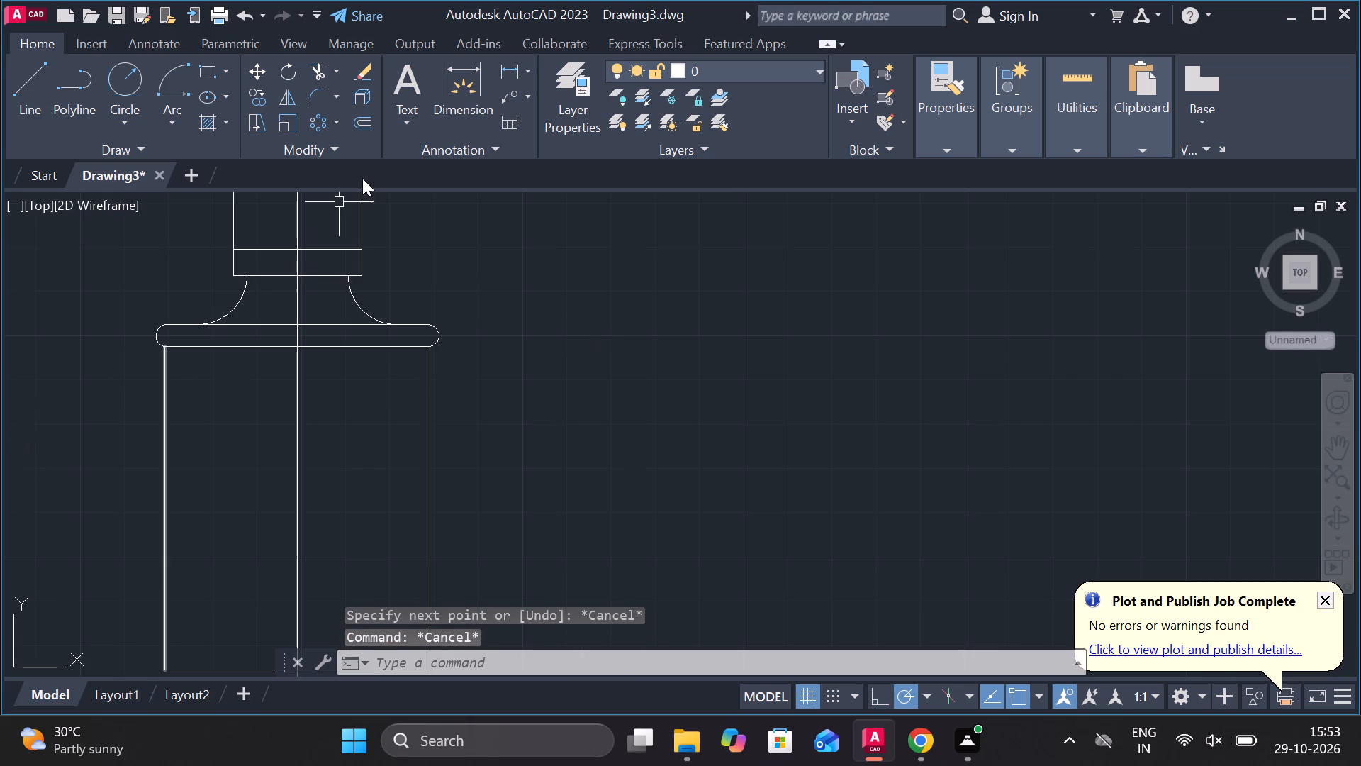
# Copy the short vertical centre segment 10 to the left and 10 to the right.
pyautogui.click(296, 264)
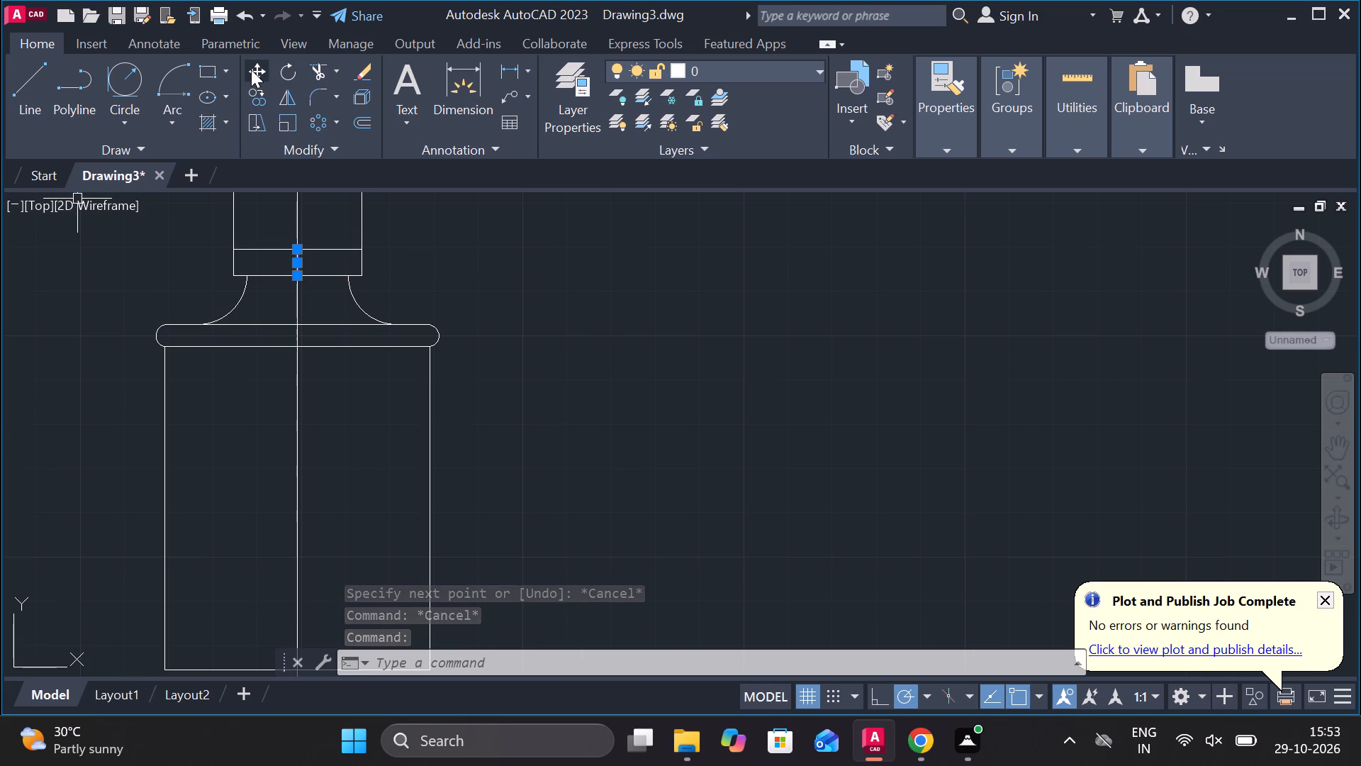
pyautogui.click(254, 99)
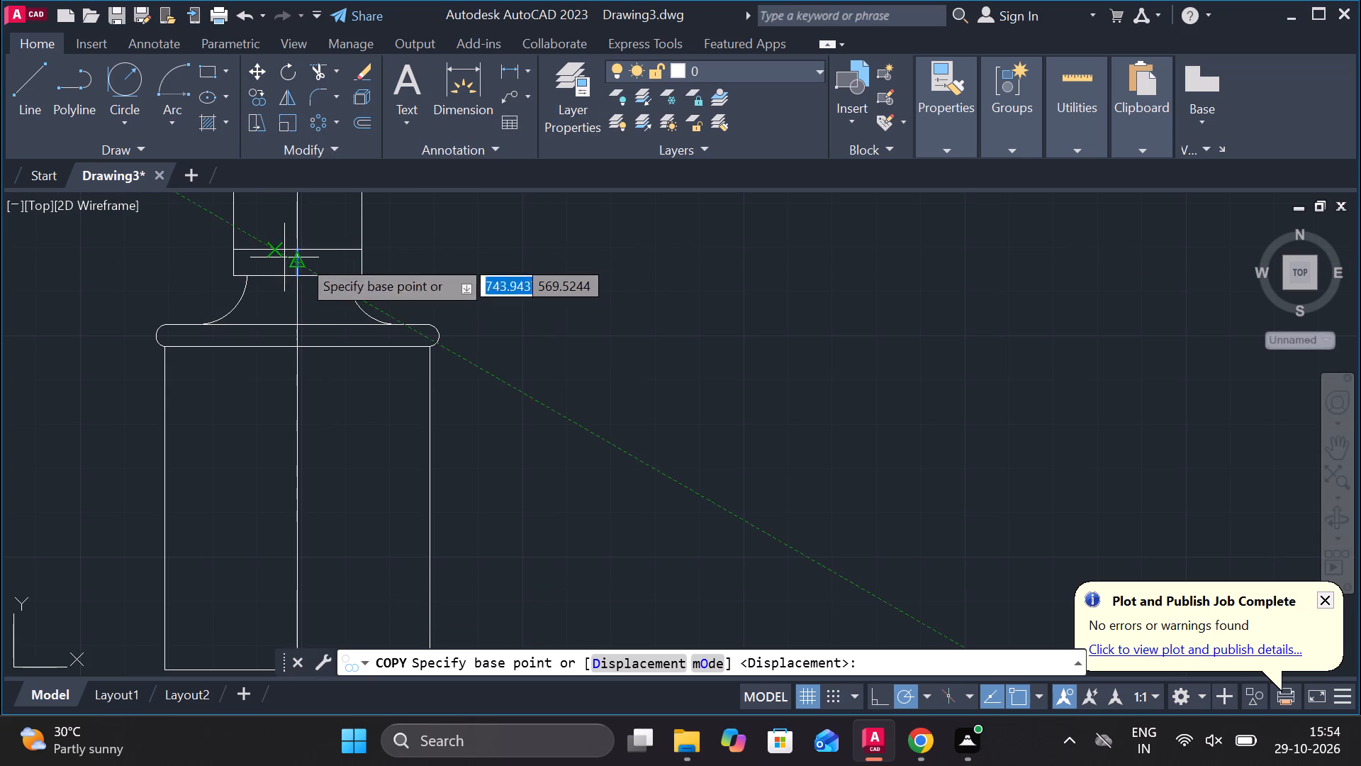
pyautogui.scroll(2, 314, 257)
pyautogui.click(264, 271)
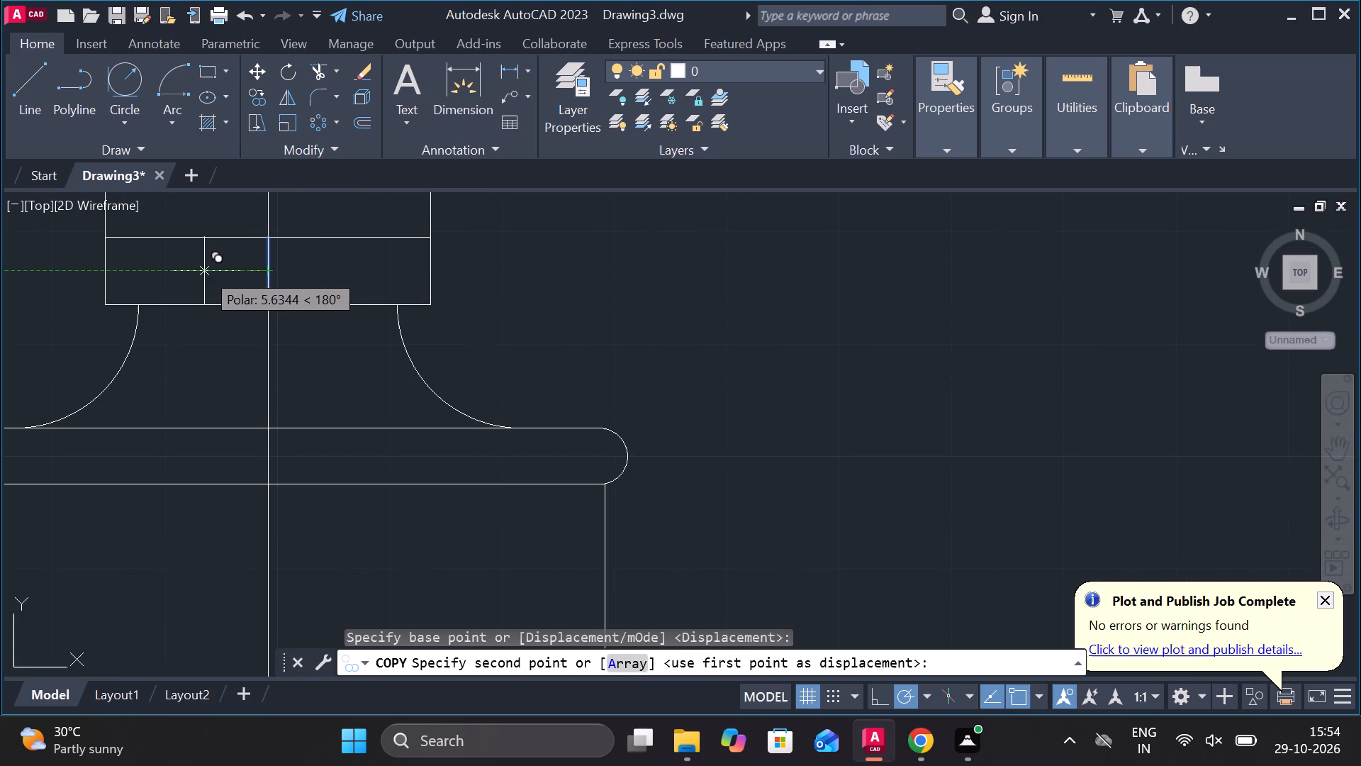
pyautogui.write('10')
pyautogui.press('Return')
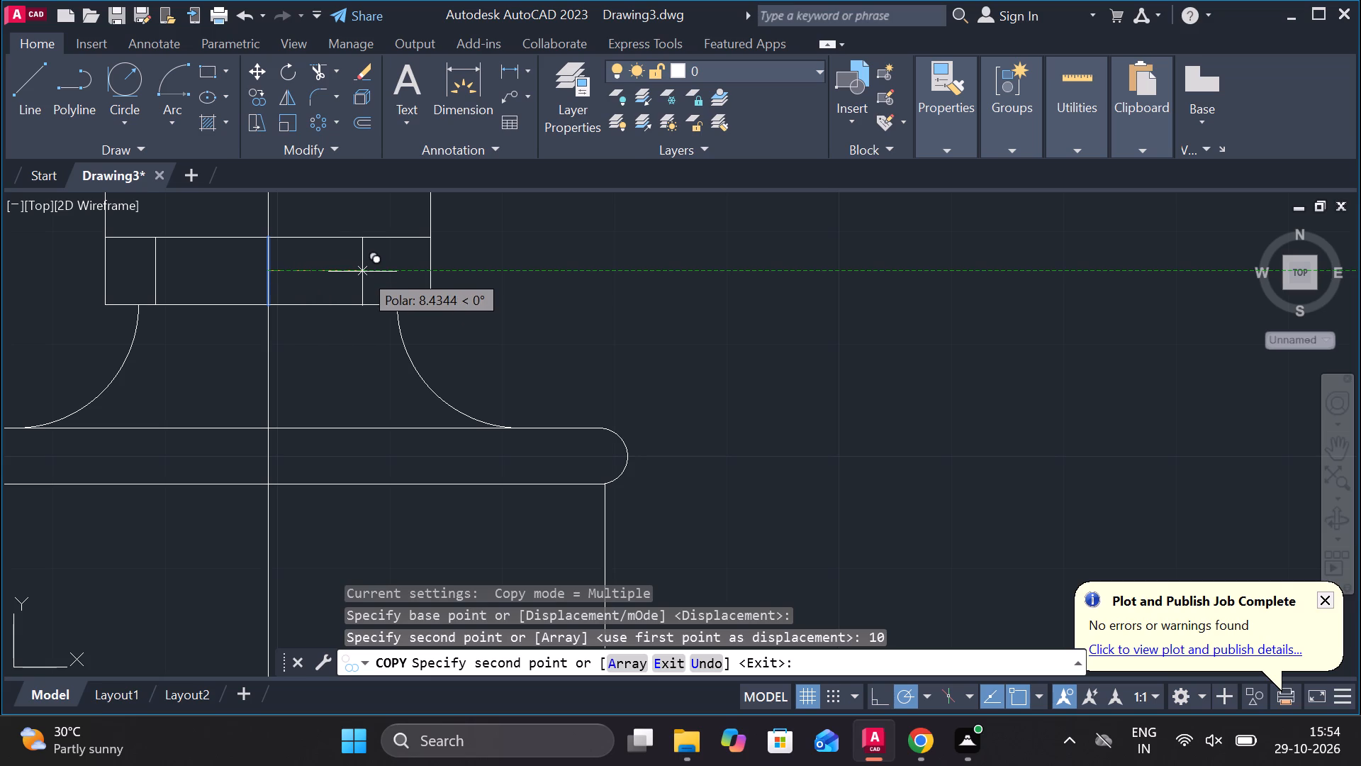
pyautogui.write('10')
pyautogui.press('Return')
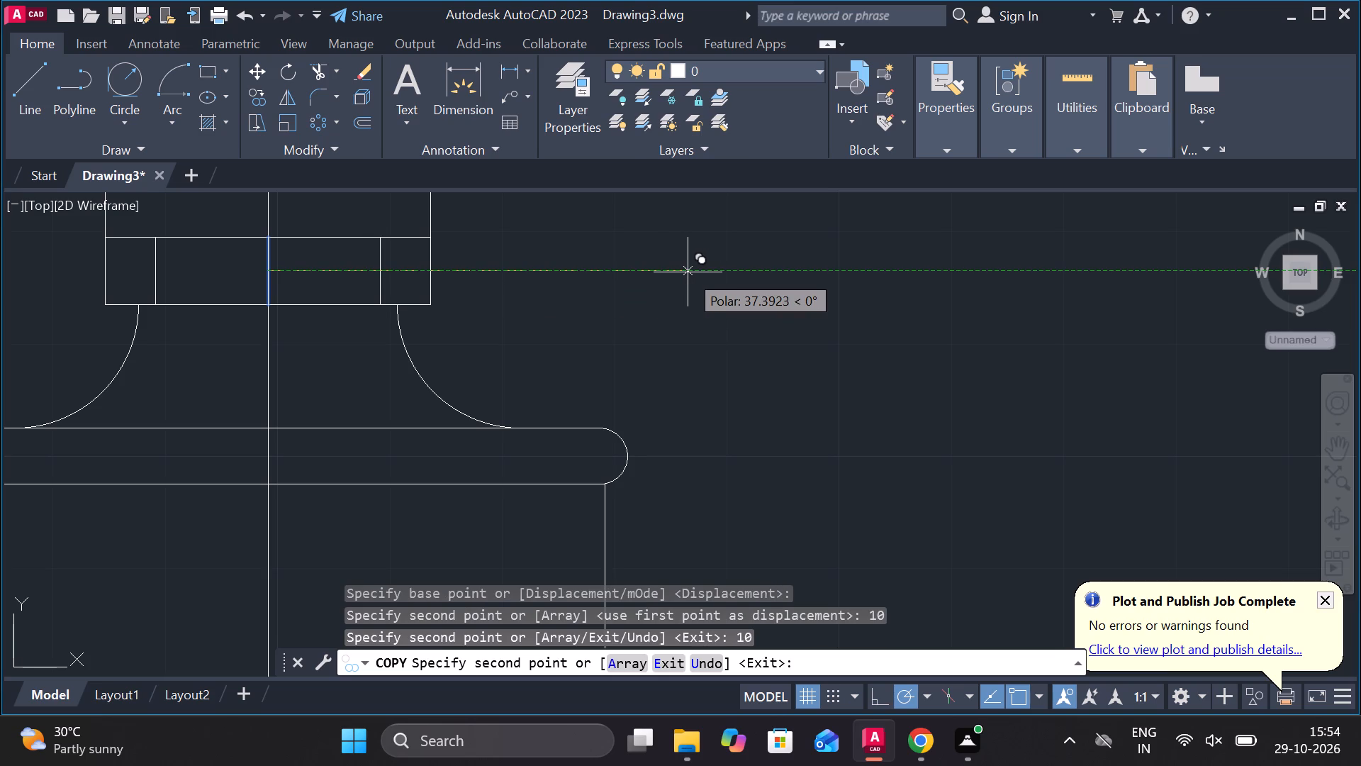
pyautogui.press('Escape')
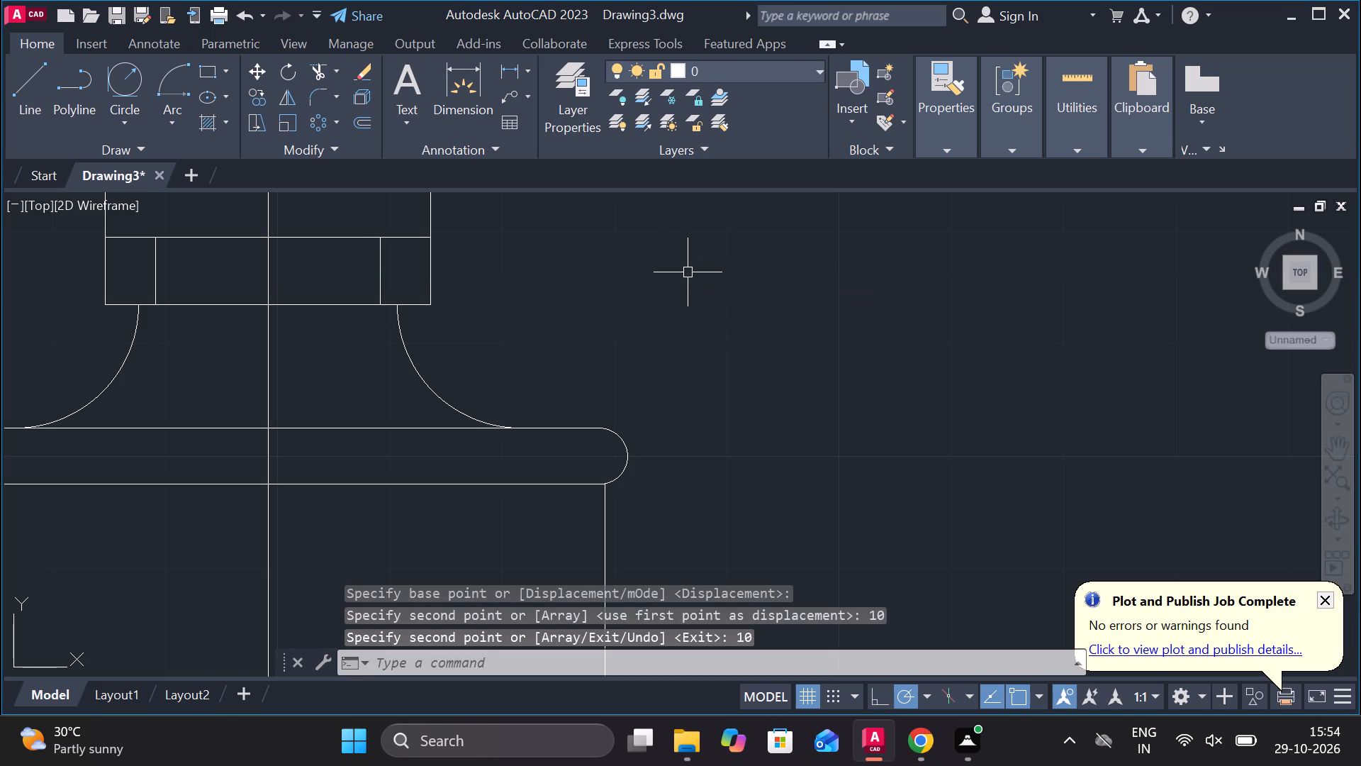
# Measure the horizontal gap between the right short vertical line and the right edge of the section above the neck.
pyautogui.click(503, 68)
pyautogui.click(379, 266)
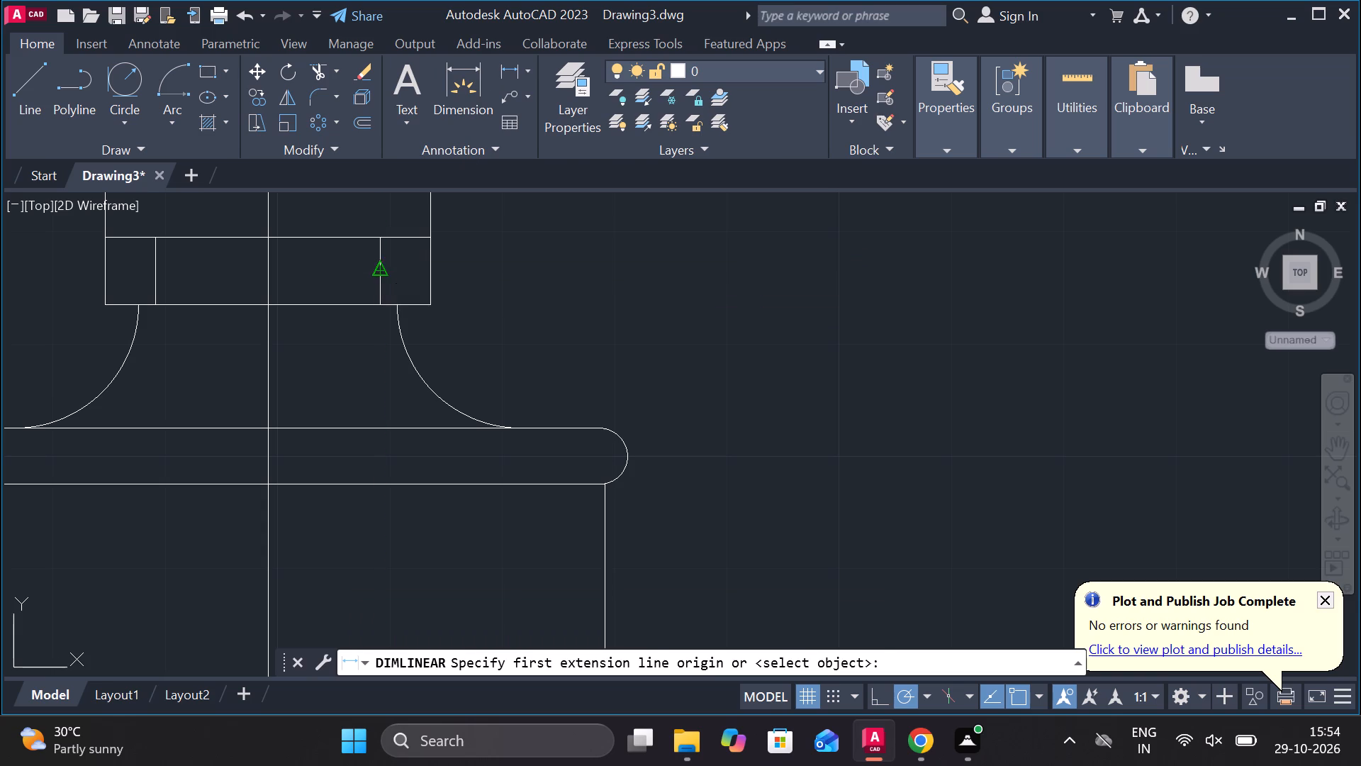
pyautogui.click(430, 267)
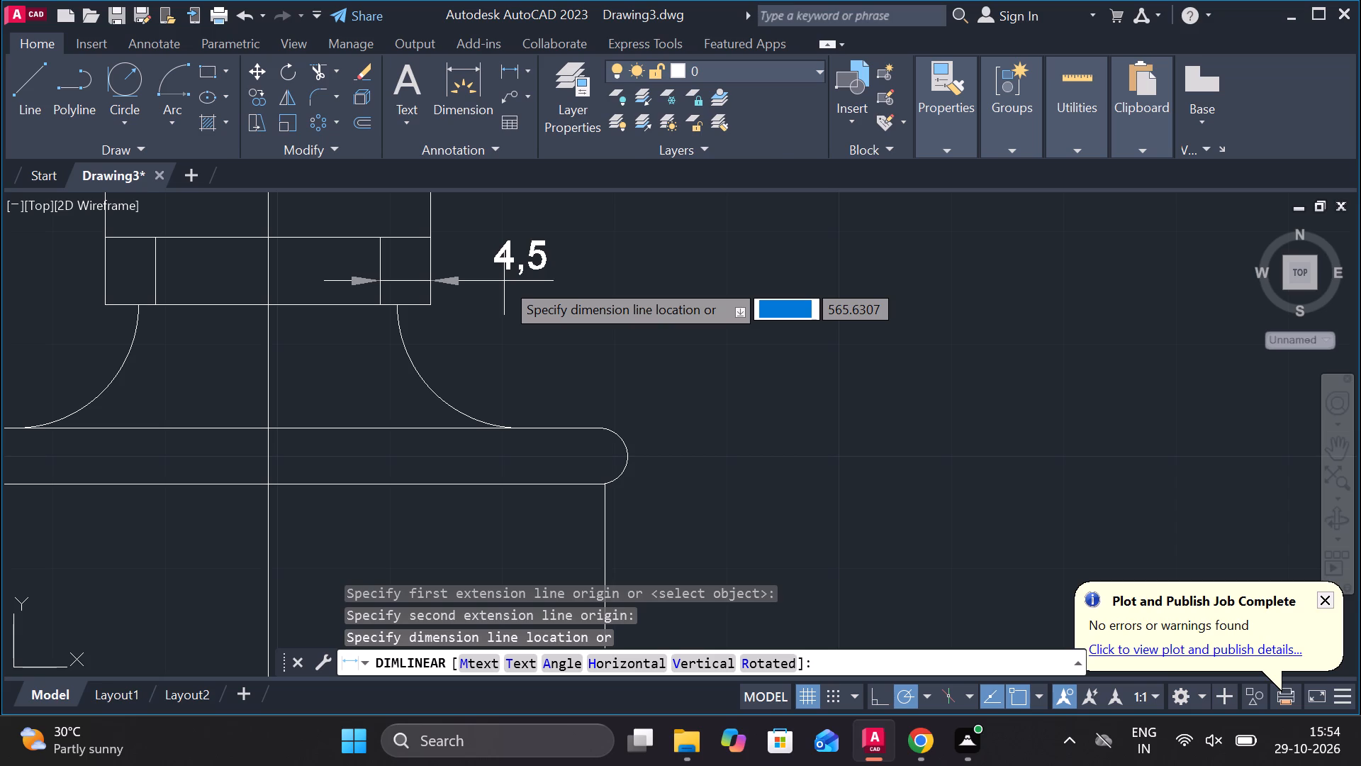
pyautogui.press('Escape')
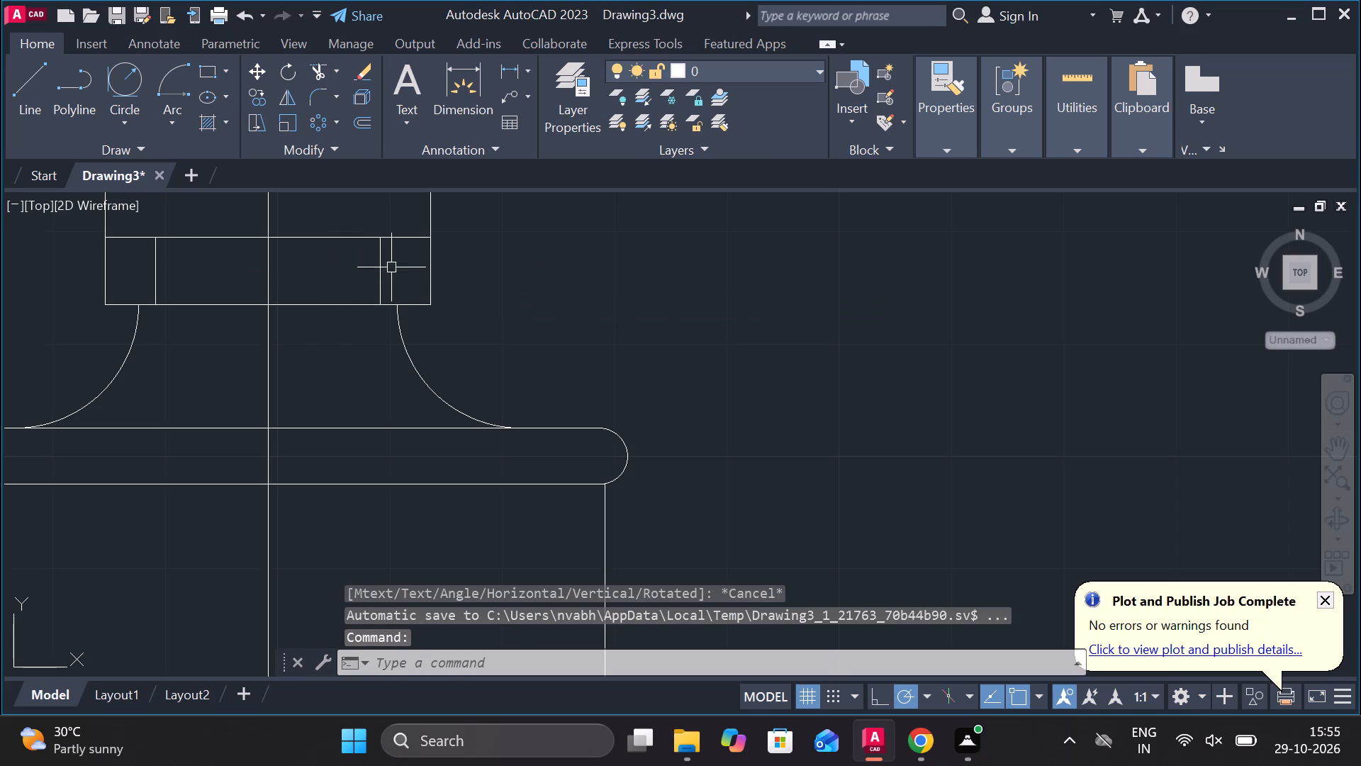
# Erase the right copy of the short vertical line above the neck.
pyautogui.click(377, 270)
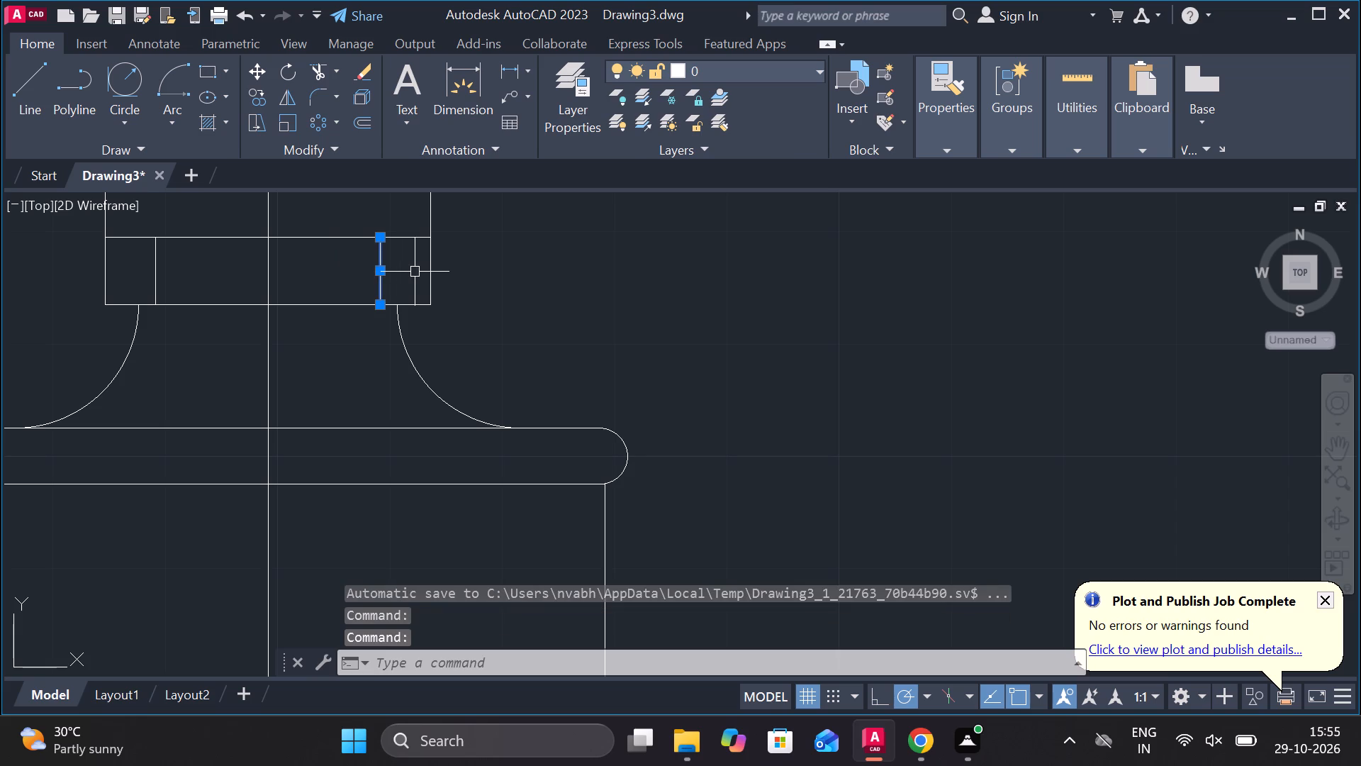
pyautogui.press('Delete')
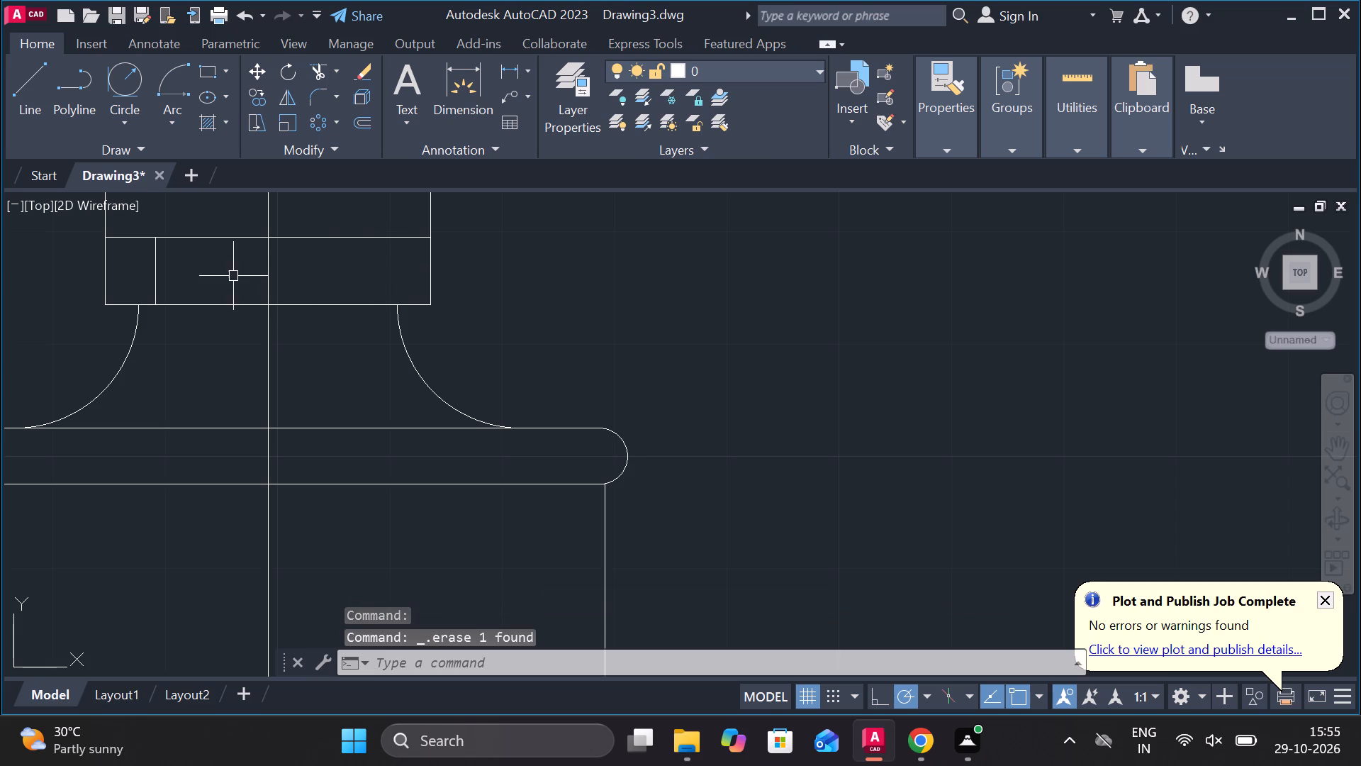
# Copy the short vertical segment on the centre line 8 to the right and 8 to the left.
pyautogui.click(267, 272)
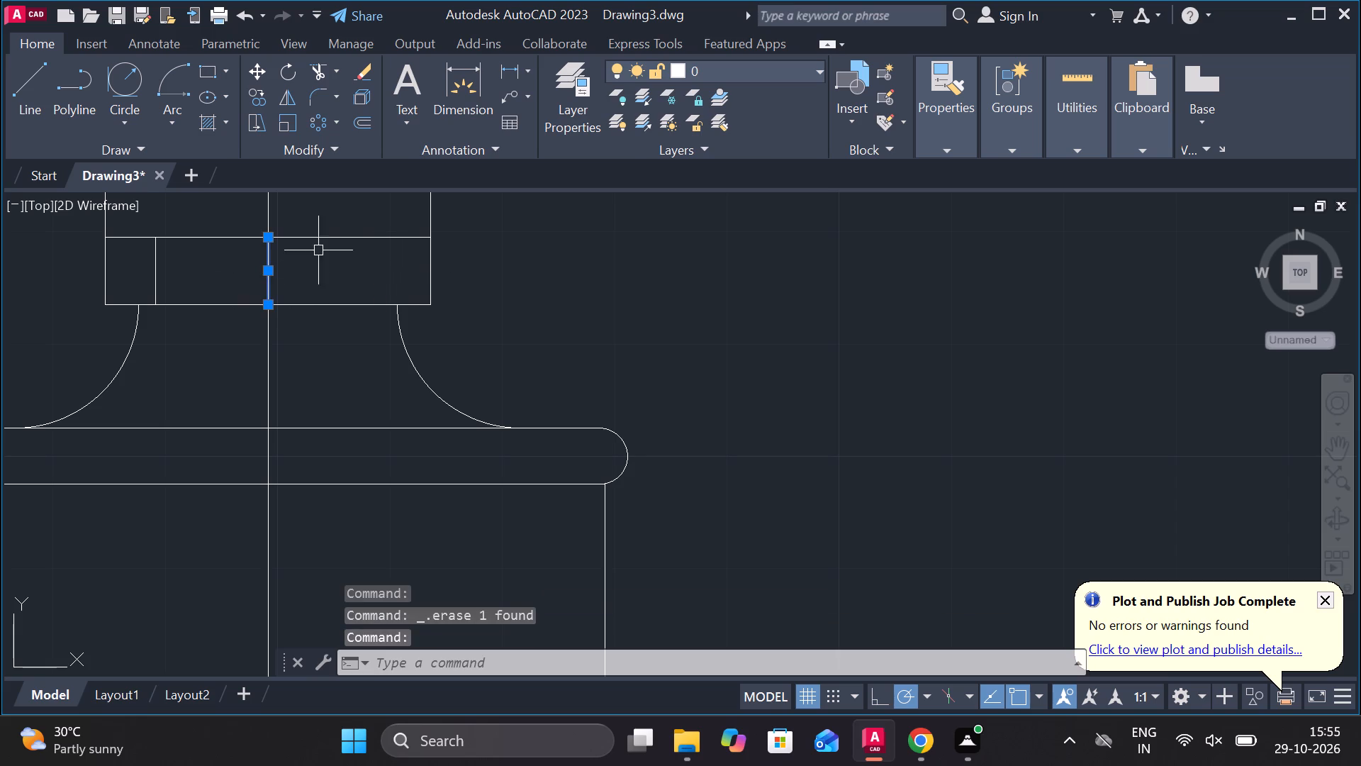
pyautogui.click(254, 92)
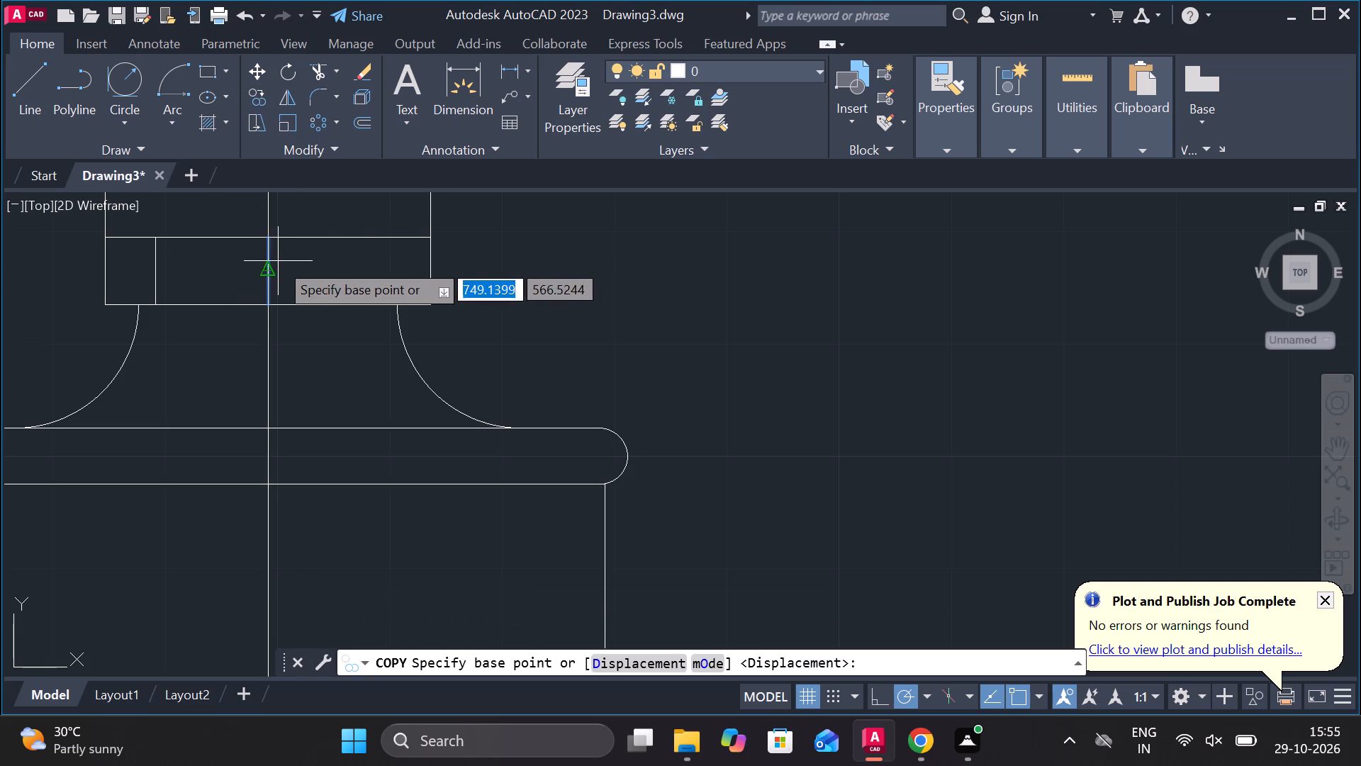
pyautogui.click(269, 270)
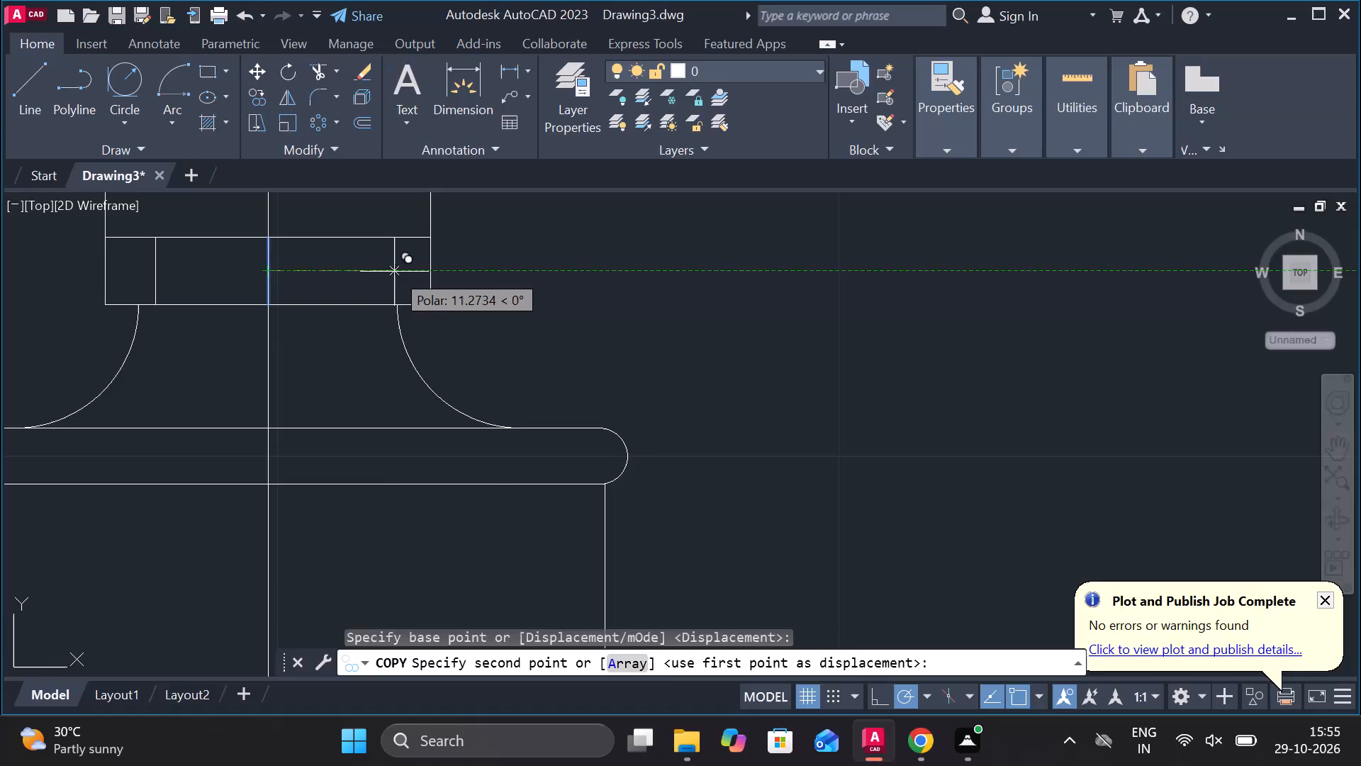
pyautogui.press('8')
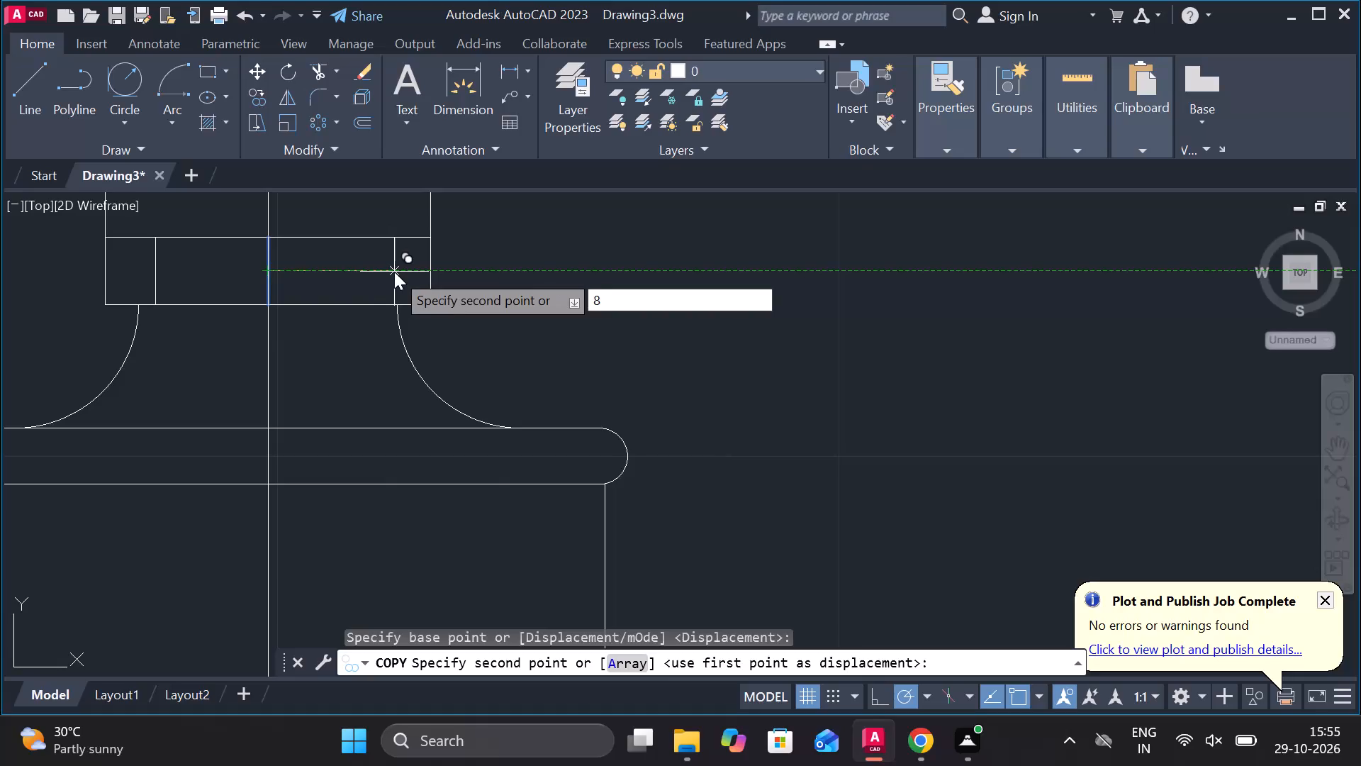
pyautogui.press('Return')
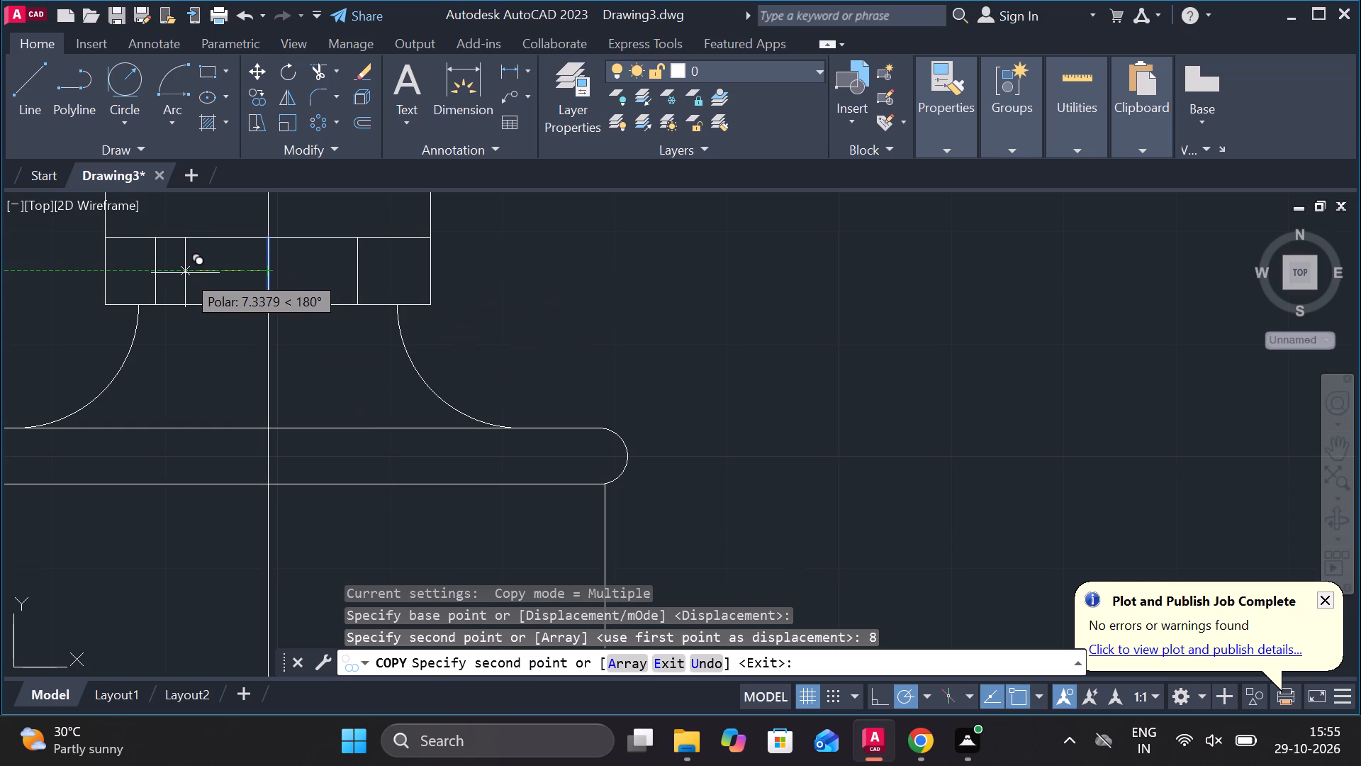
pyautogui.press('8')
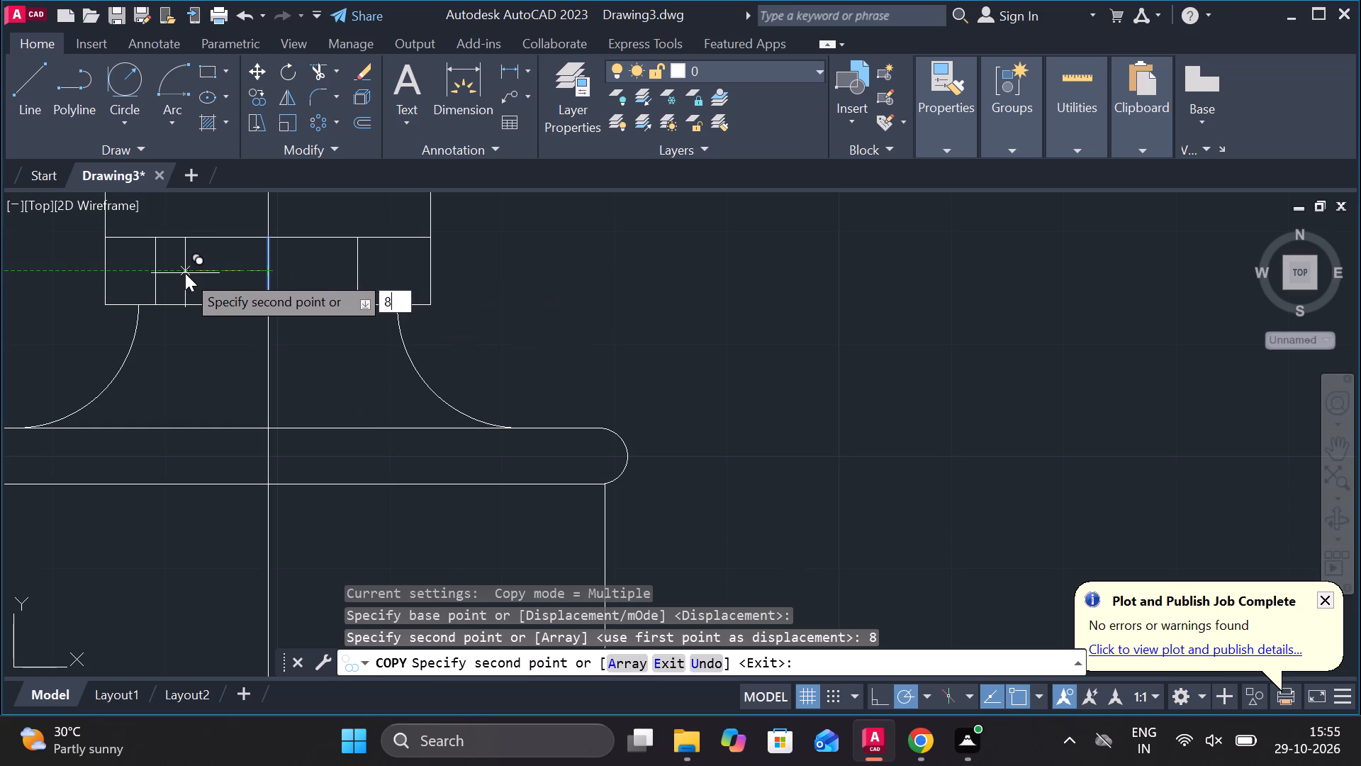
pyautogui.press('Return')
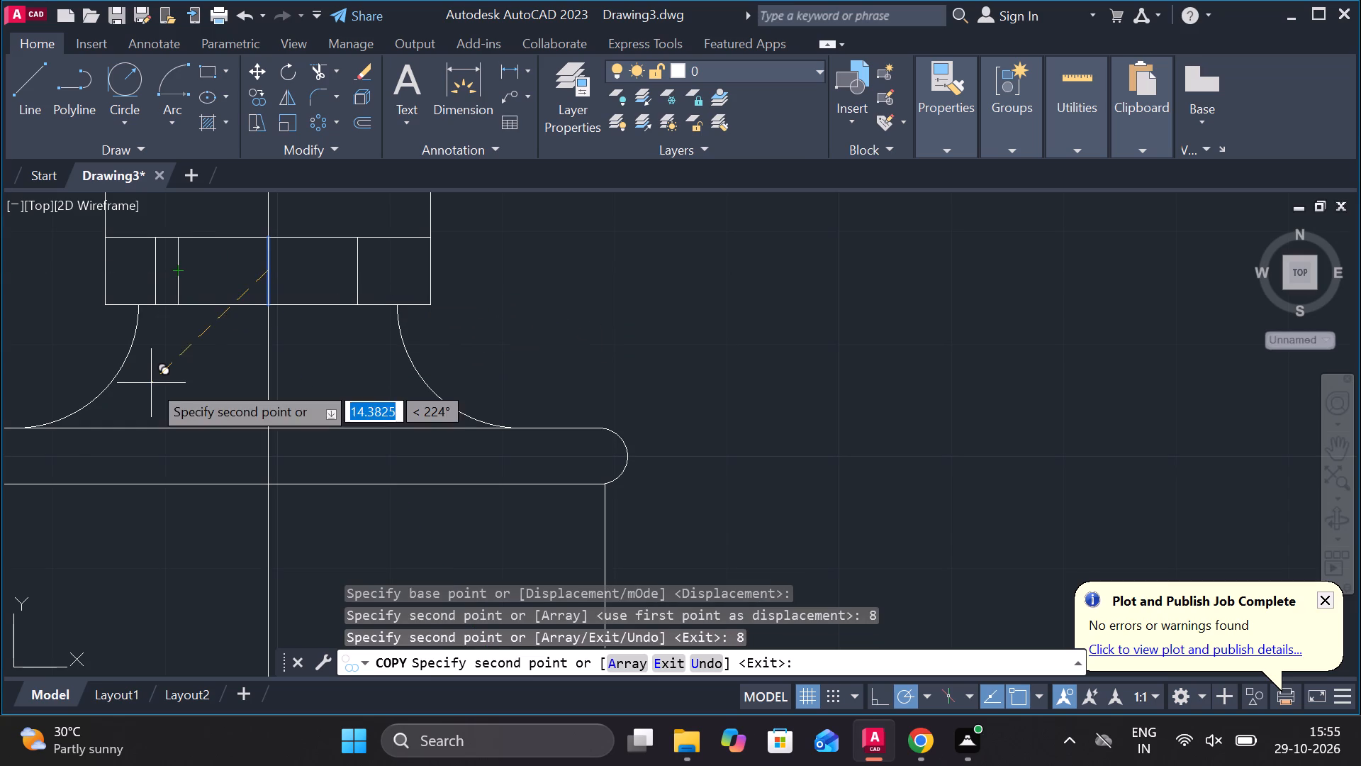
pyautogui.press('Escape')
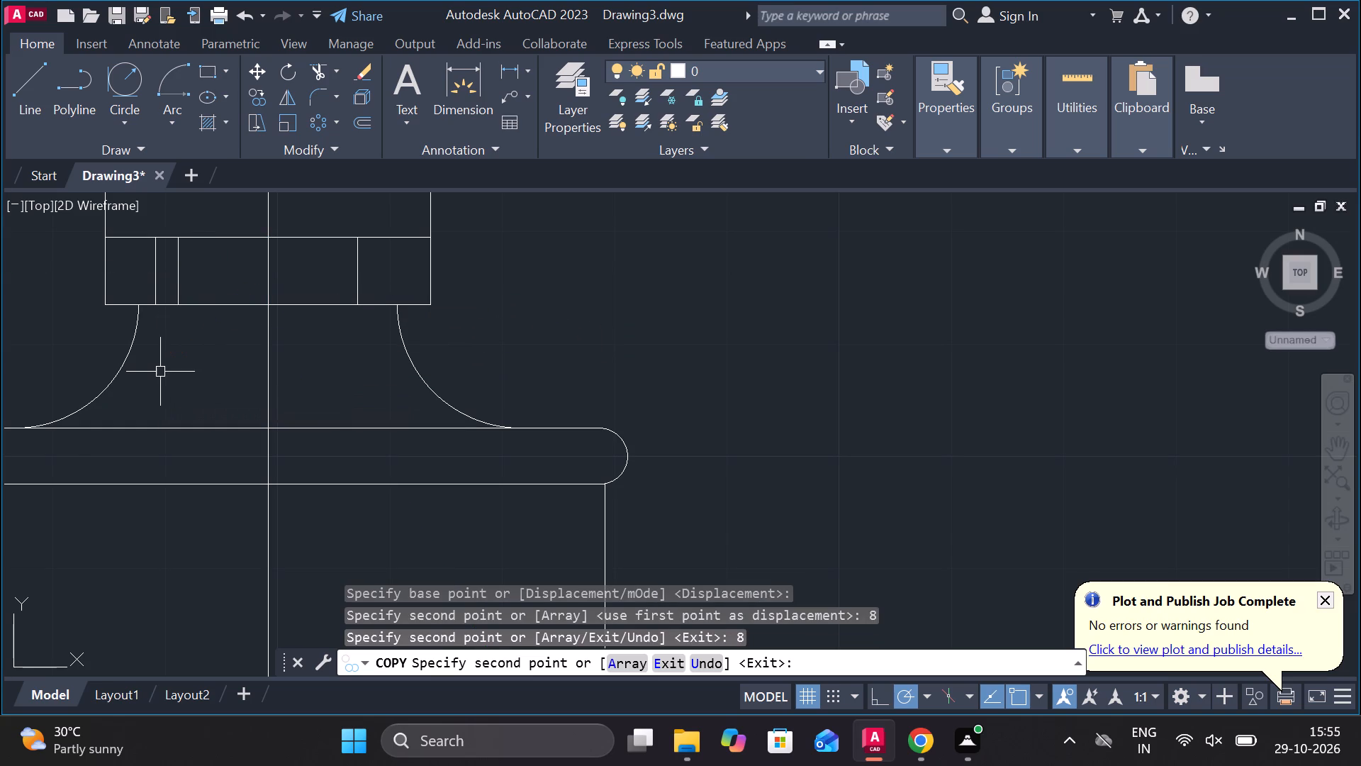
# Erase the outermost left short vertical line above the neck and the short segment overlapping the centre line.
pyautogui.click(153, 286)
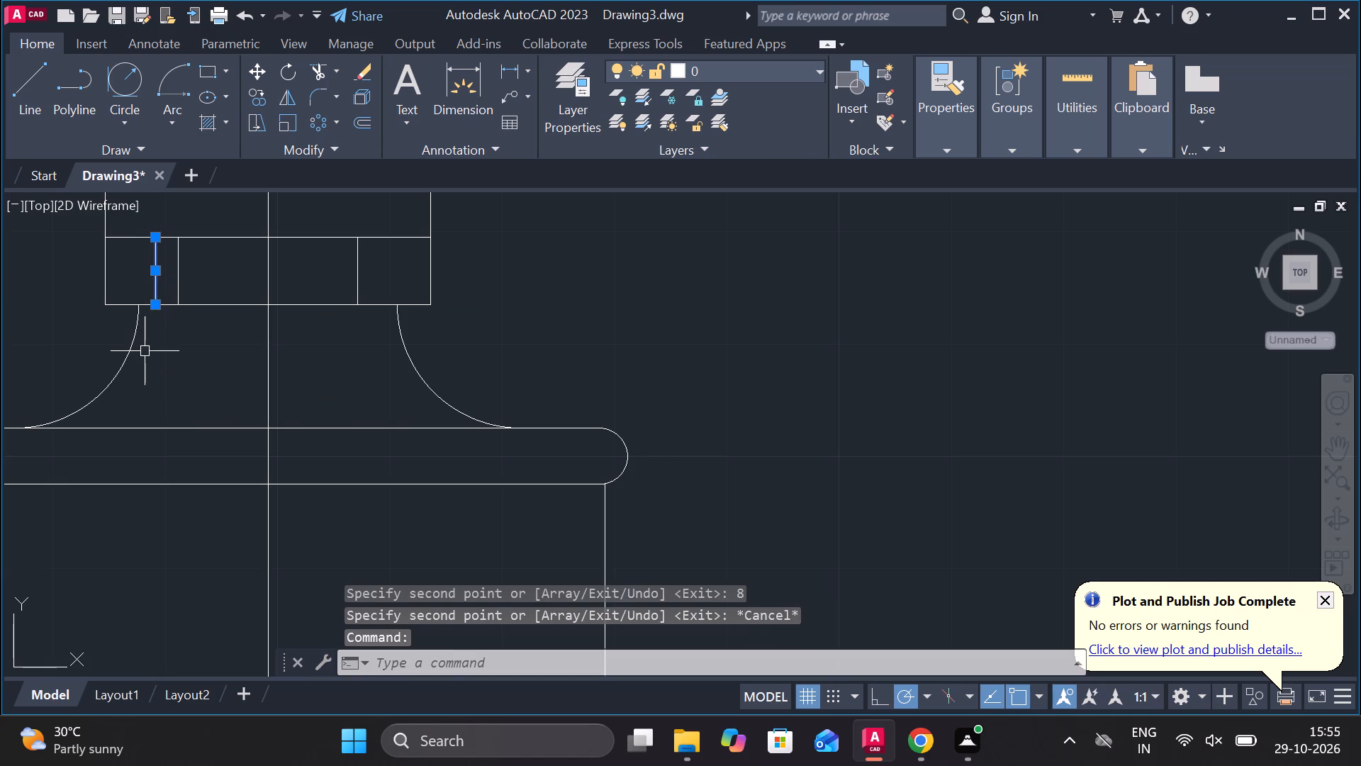
pyautogui.press('Delete')
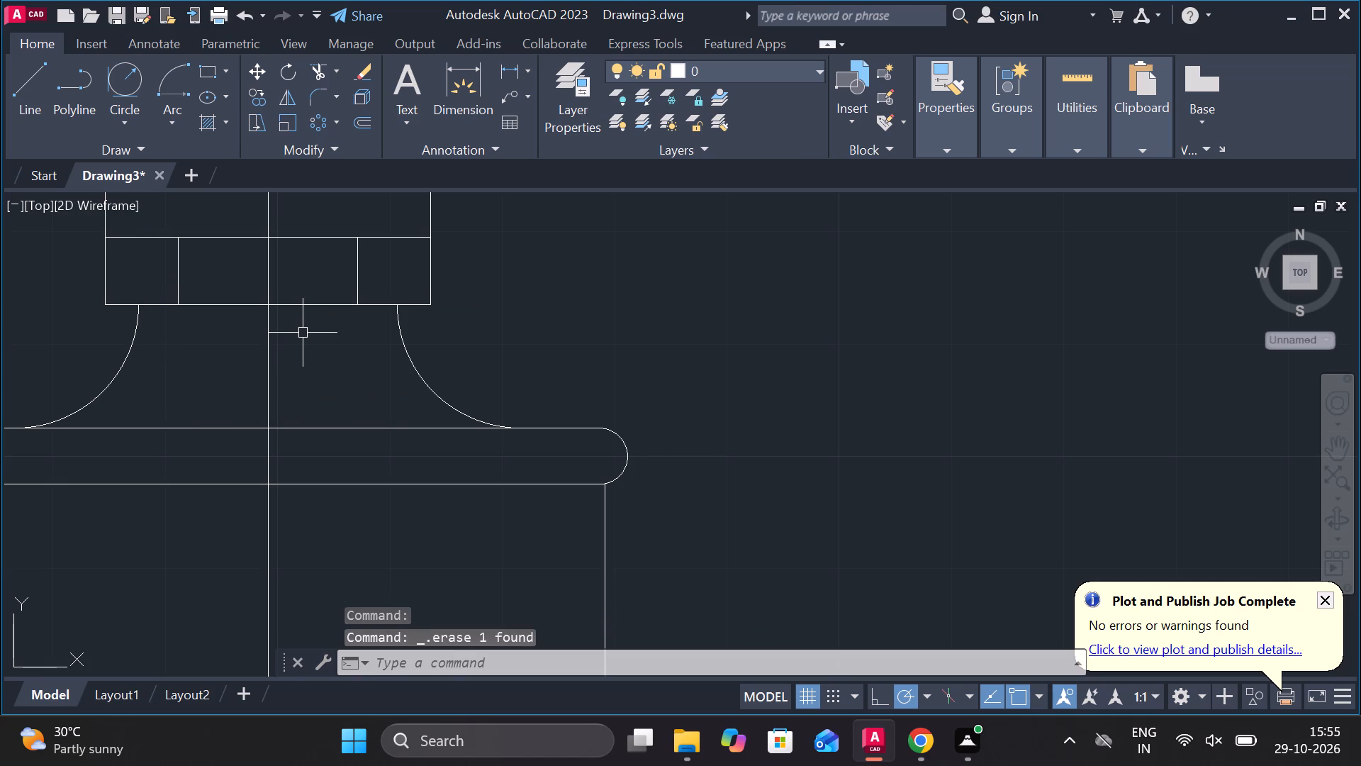
pyautogui.click(270, 279)
pyautogui.press('Delete')
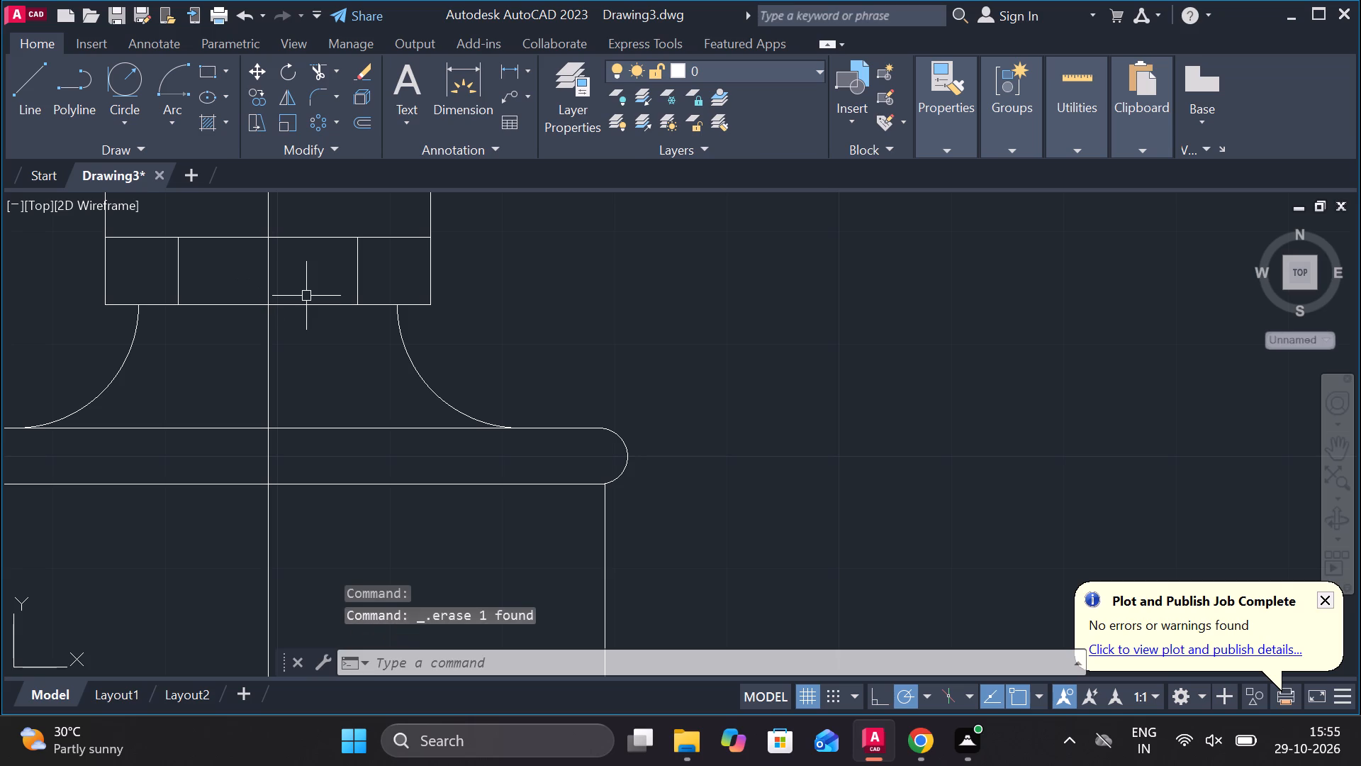
# Copy the upper horizontal line of the strip above the neck 1 downward.
pyautogui.click(292, 240)
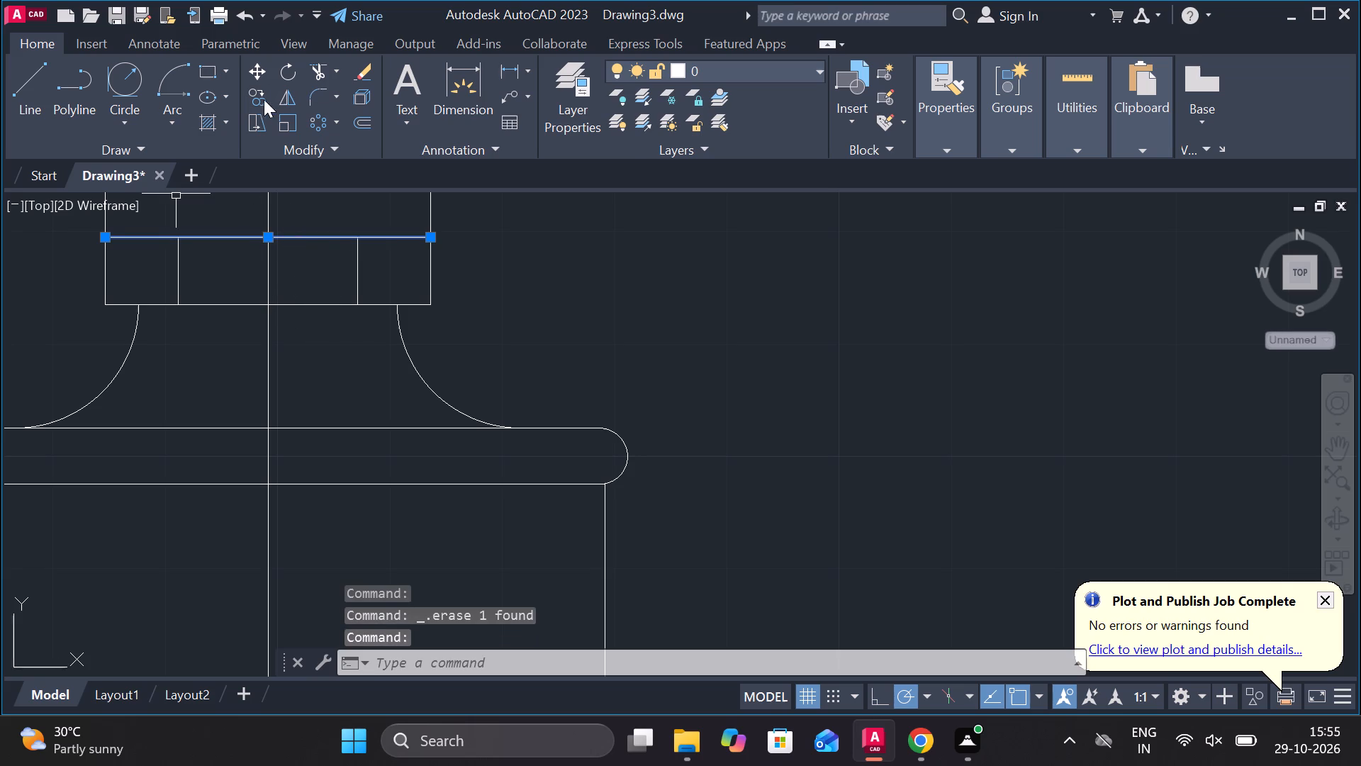
pyautogui.click(259, 99)
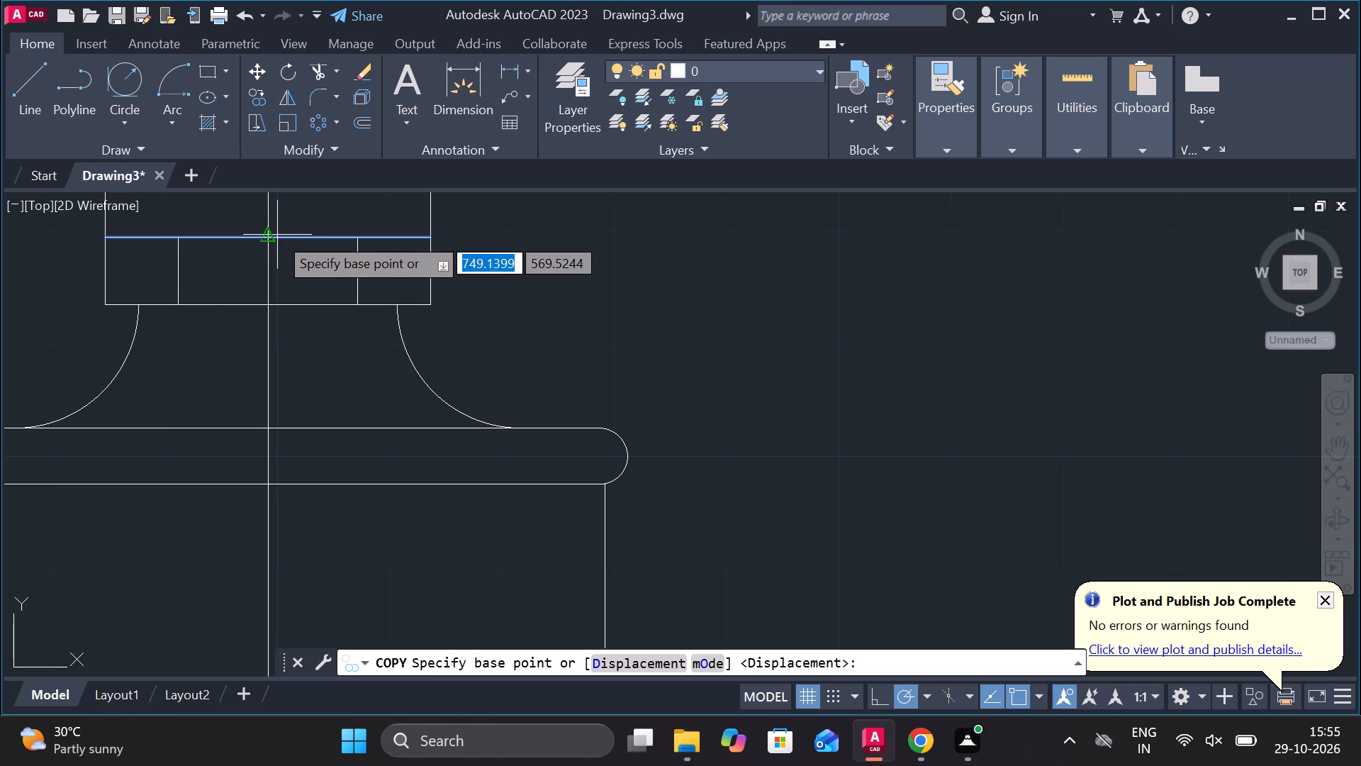
pyautogui.click(274, 235)
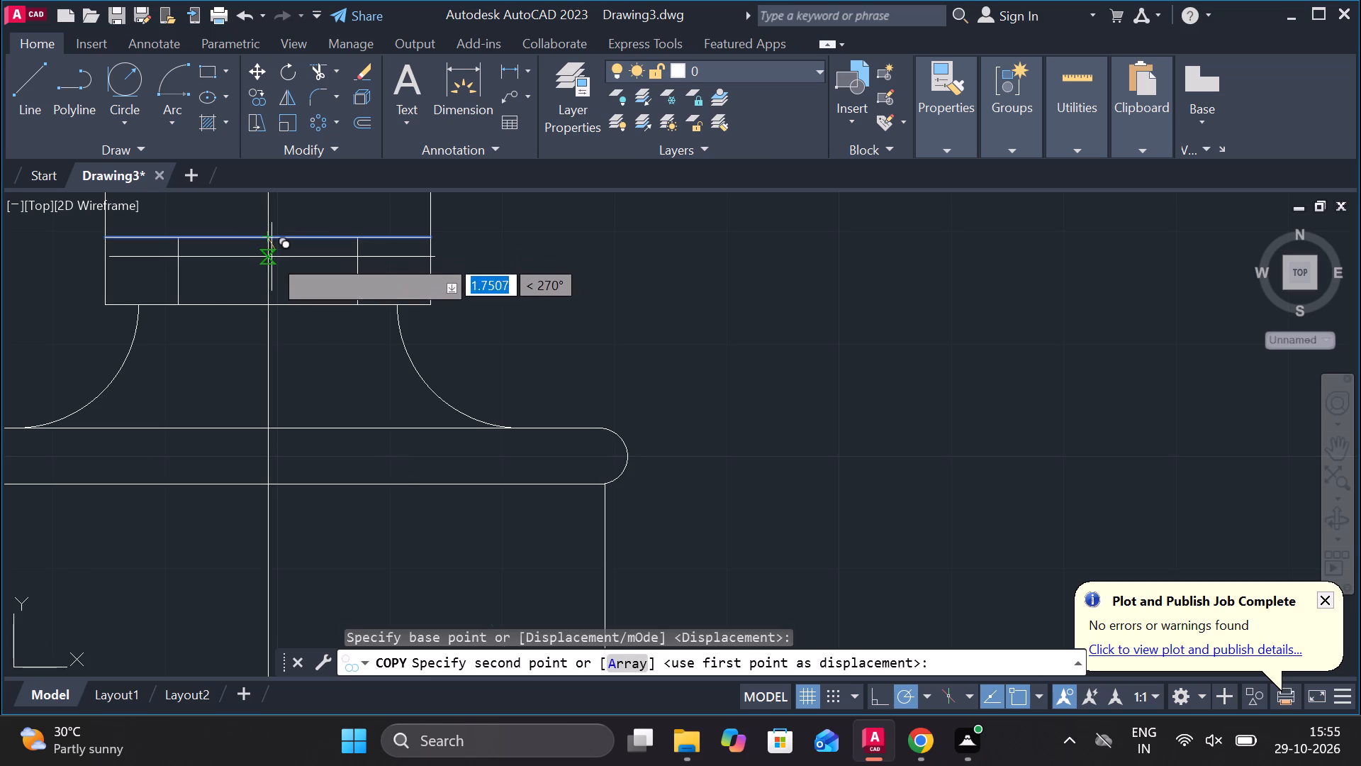
pyautogui.press('1')
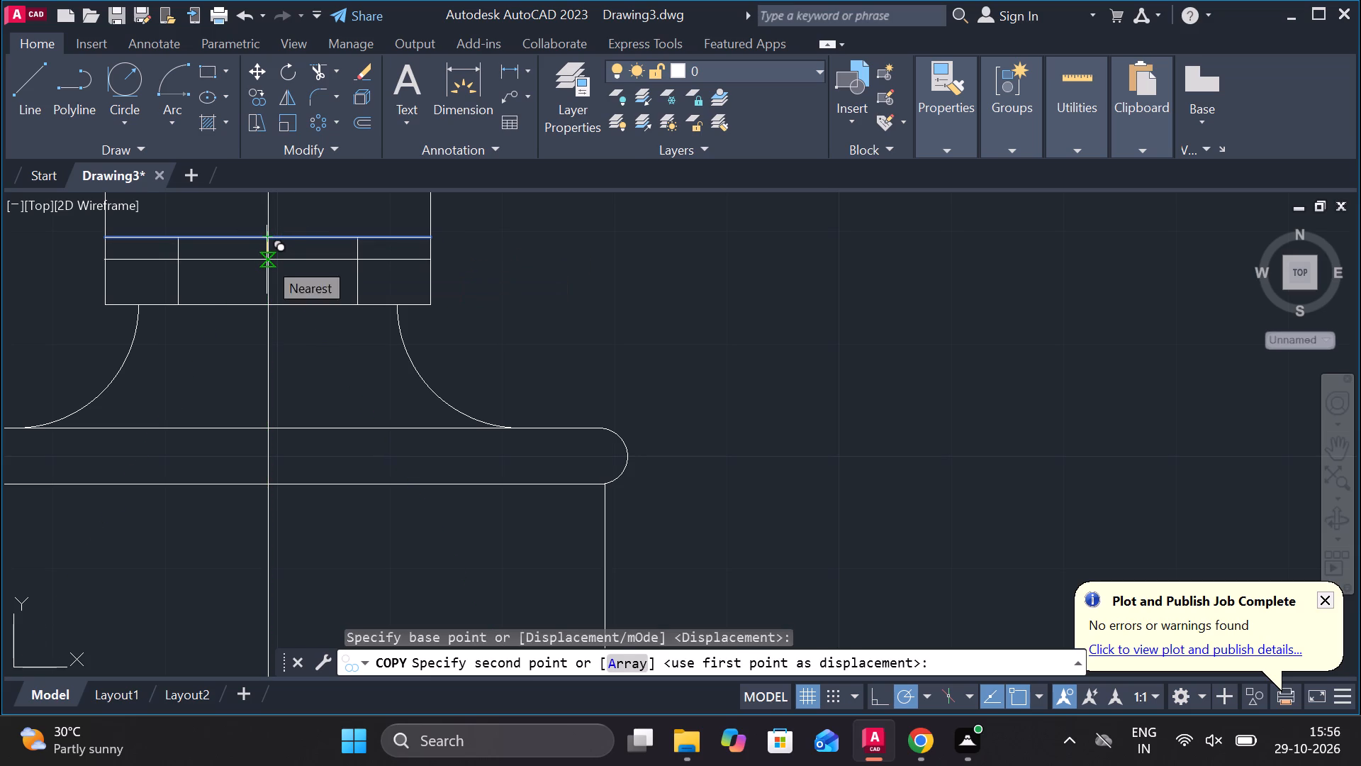
pyautogui.press('Return')
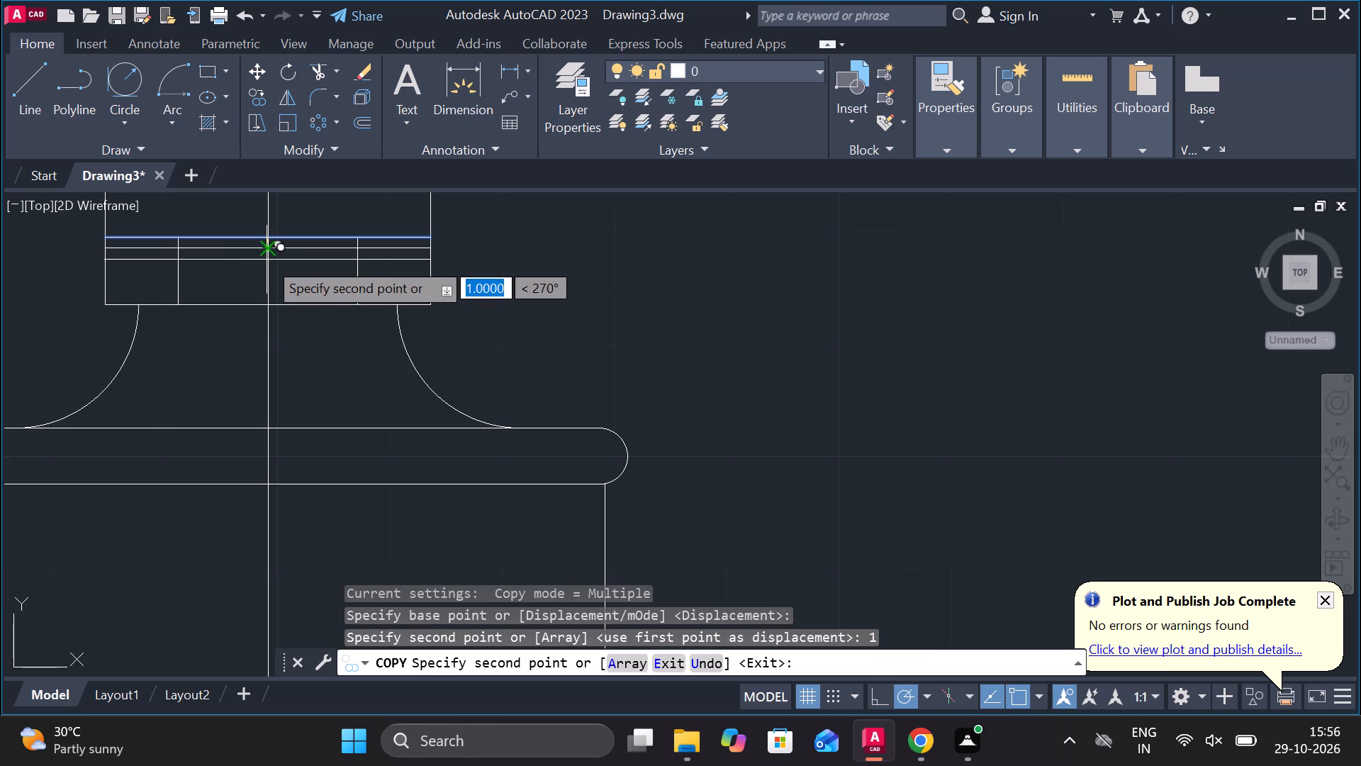
pyautogui.press('Escape')
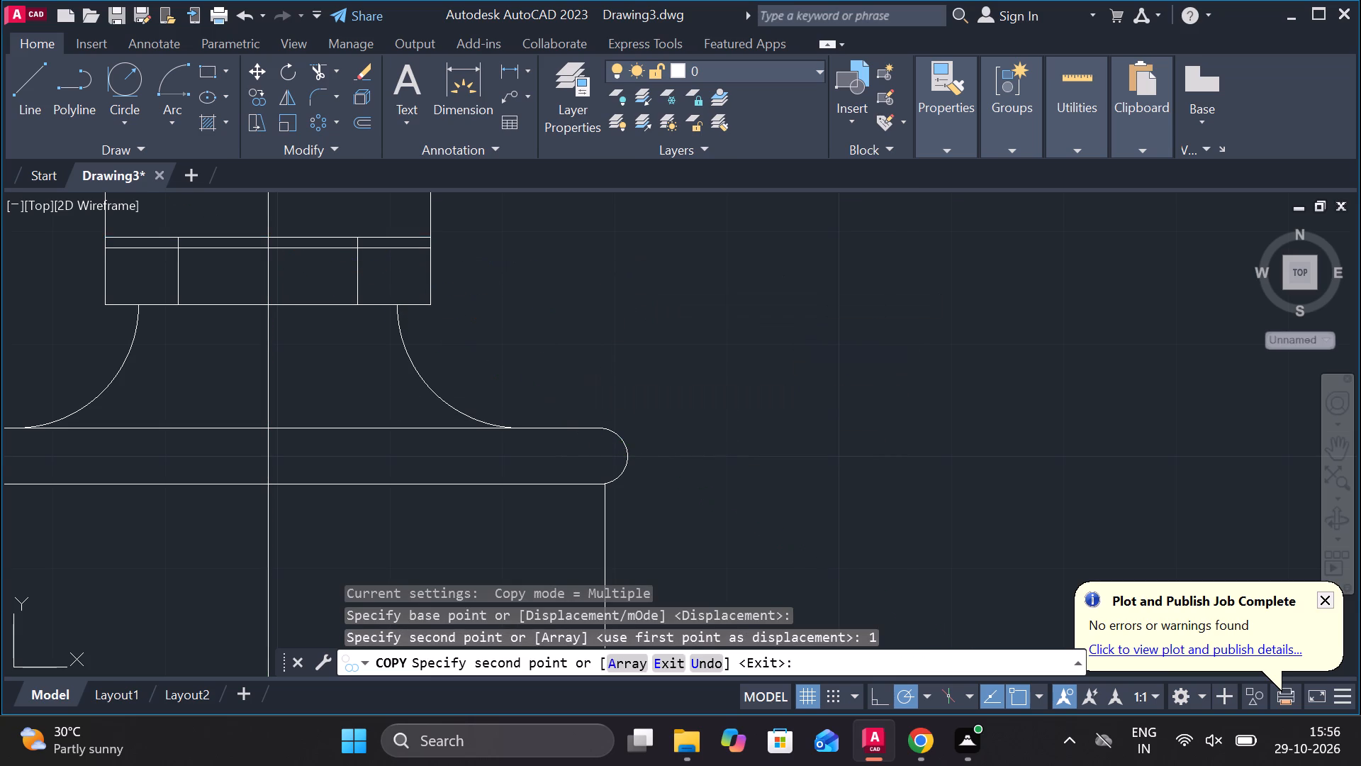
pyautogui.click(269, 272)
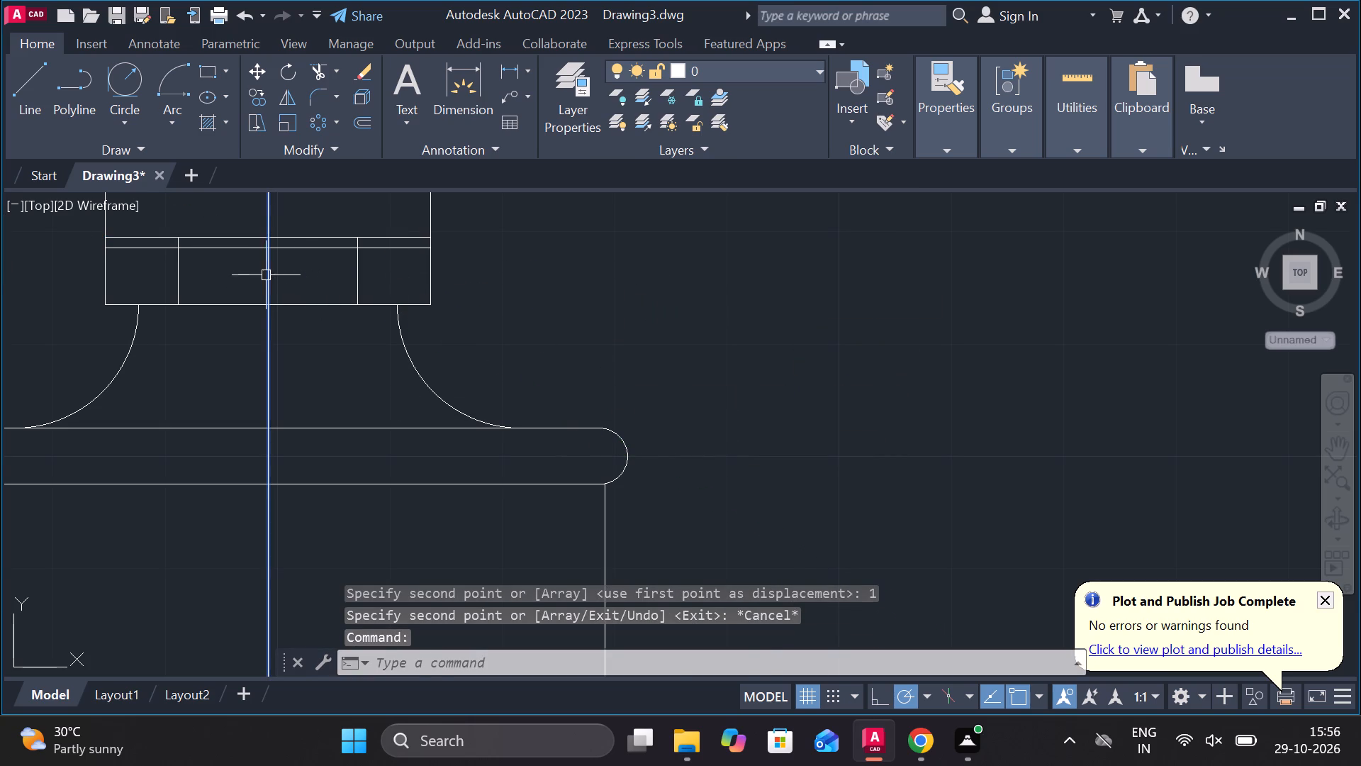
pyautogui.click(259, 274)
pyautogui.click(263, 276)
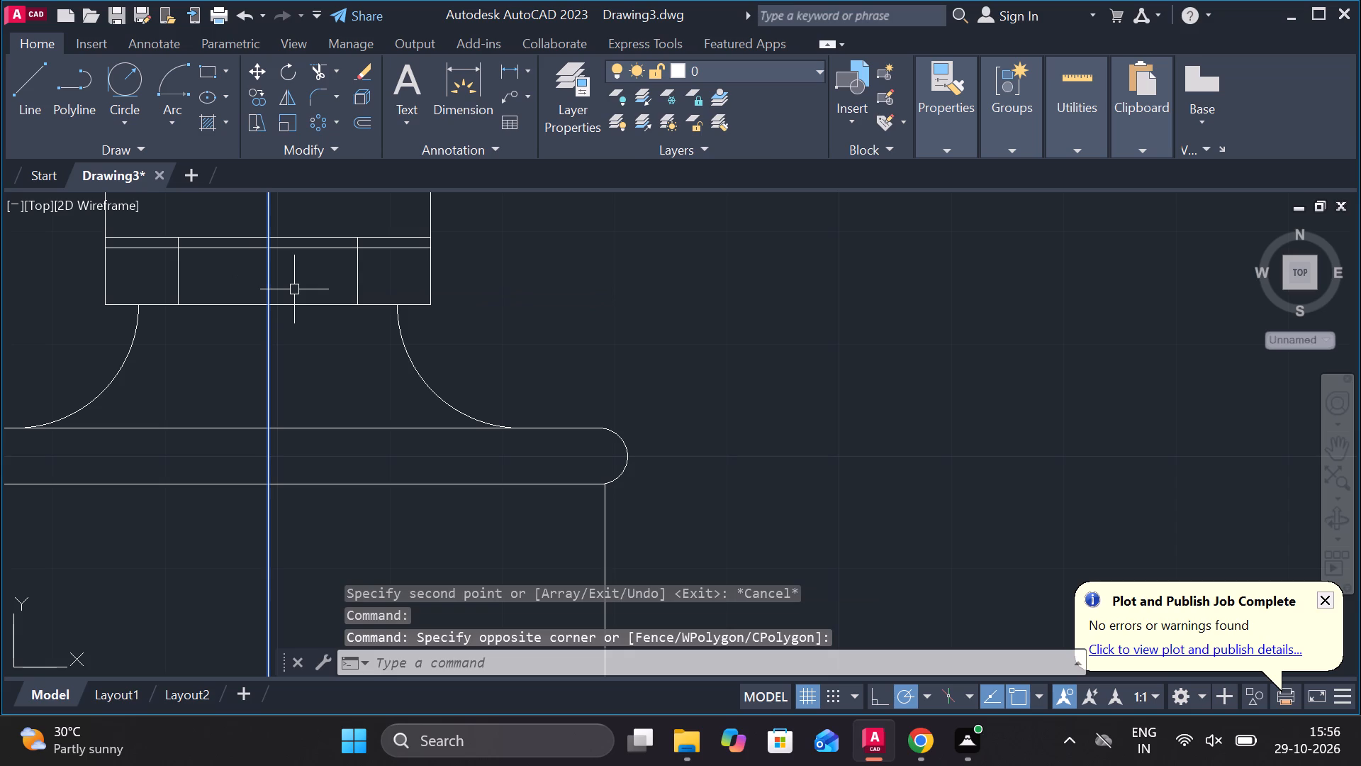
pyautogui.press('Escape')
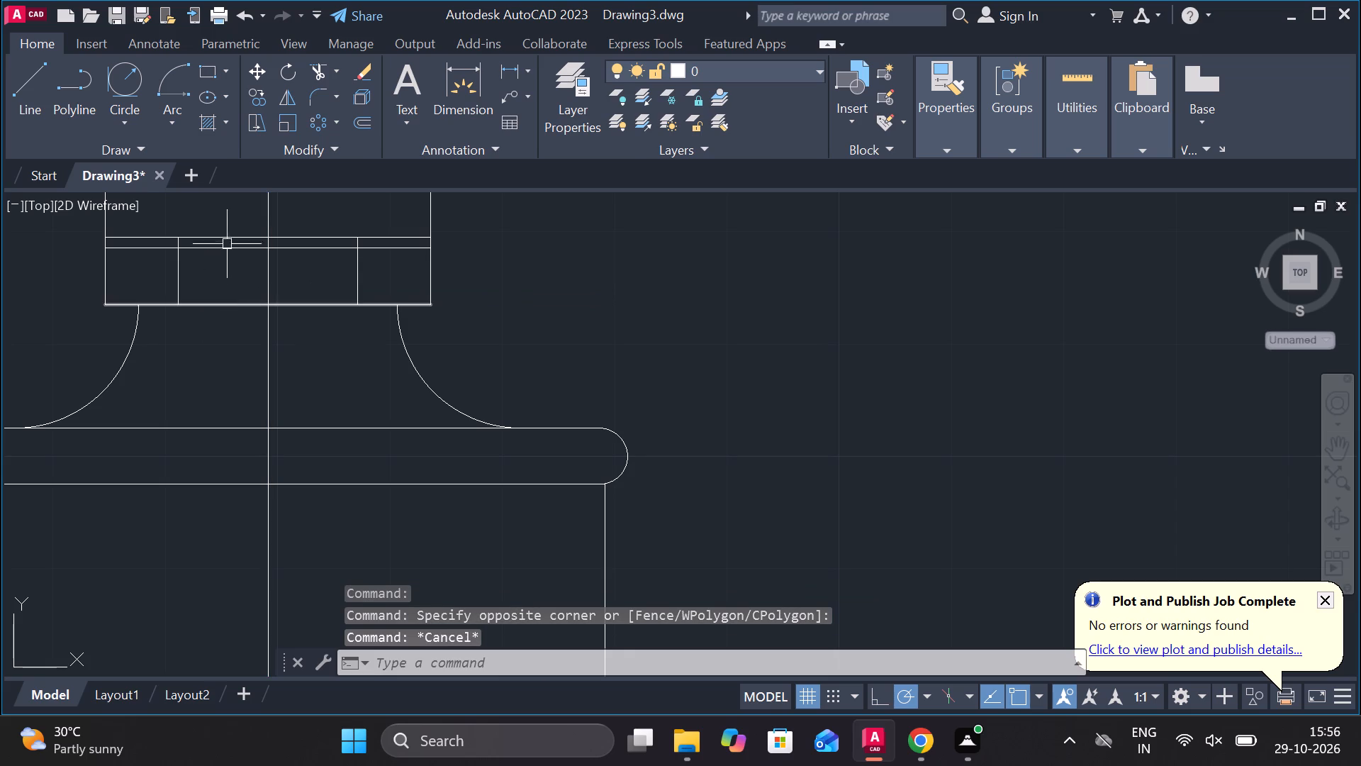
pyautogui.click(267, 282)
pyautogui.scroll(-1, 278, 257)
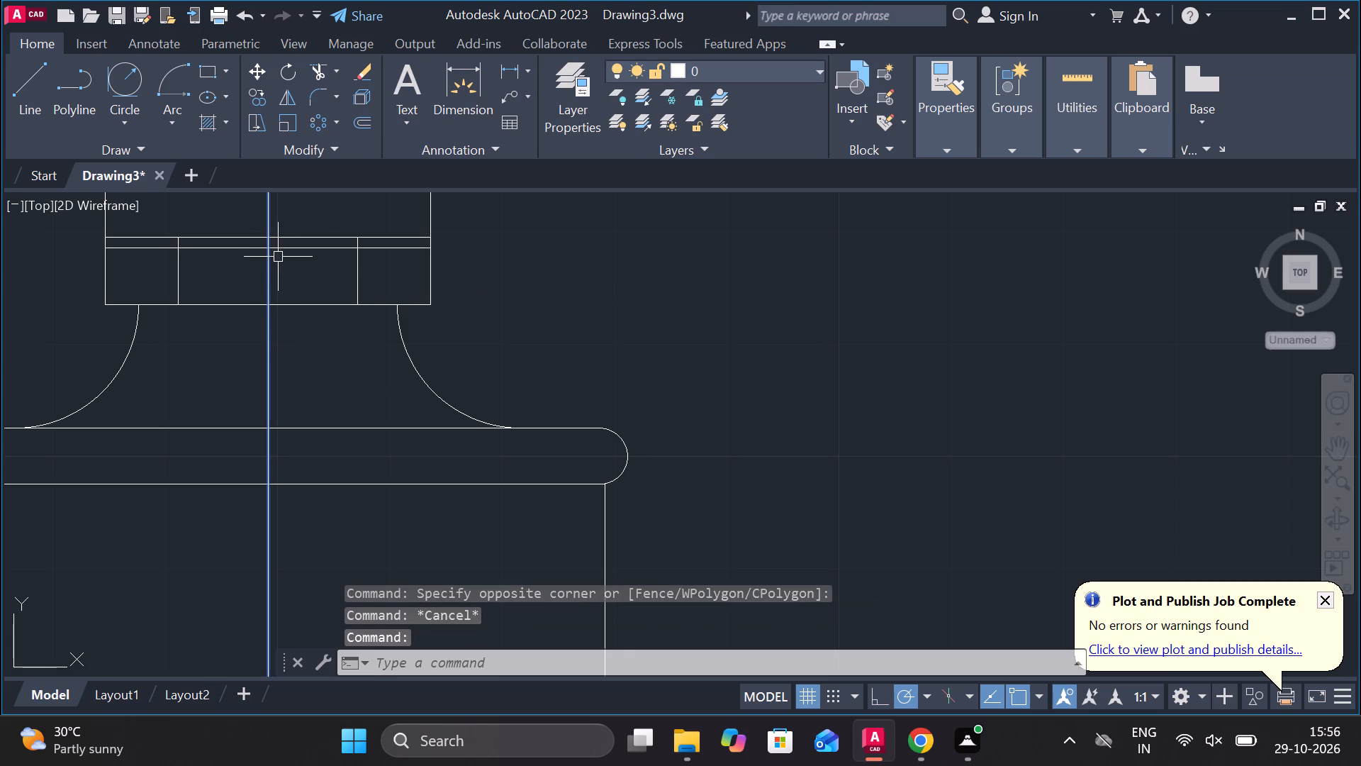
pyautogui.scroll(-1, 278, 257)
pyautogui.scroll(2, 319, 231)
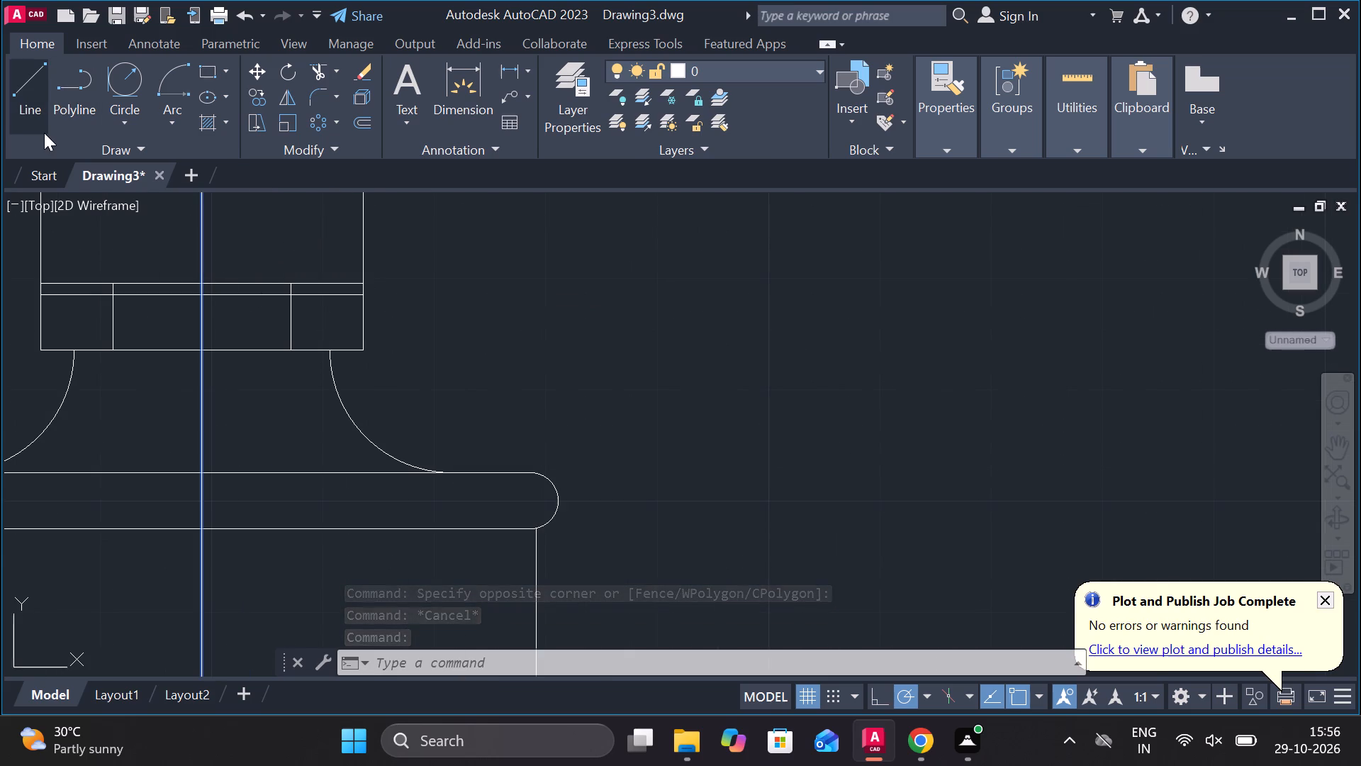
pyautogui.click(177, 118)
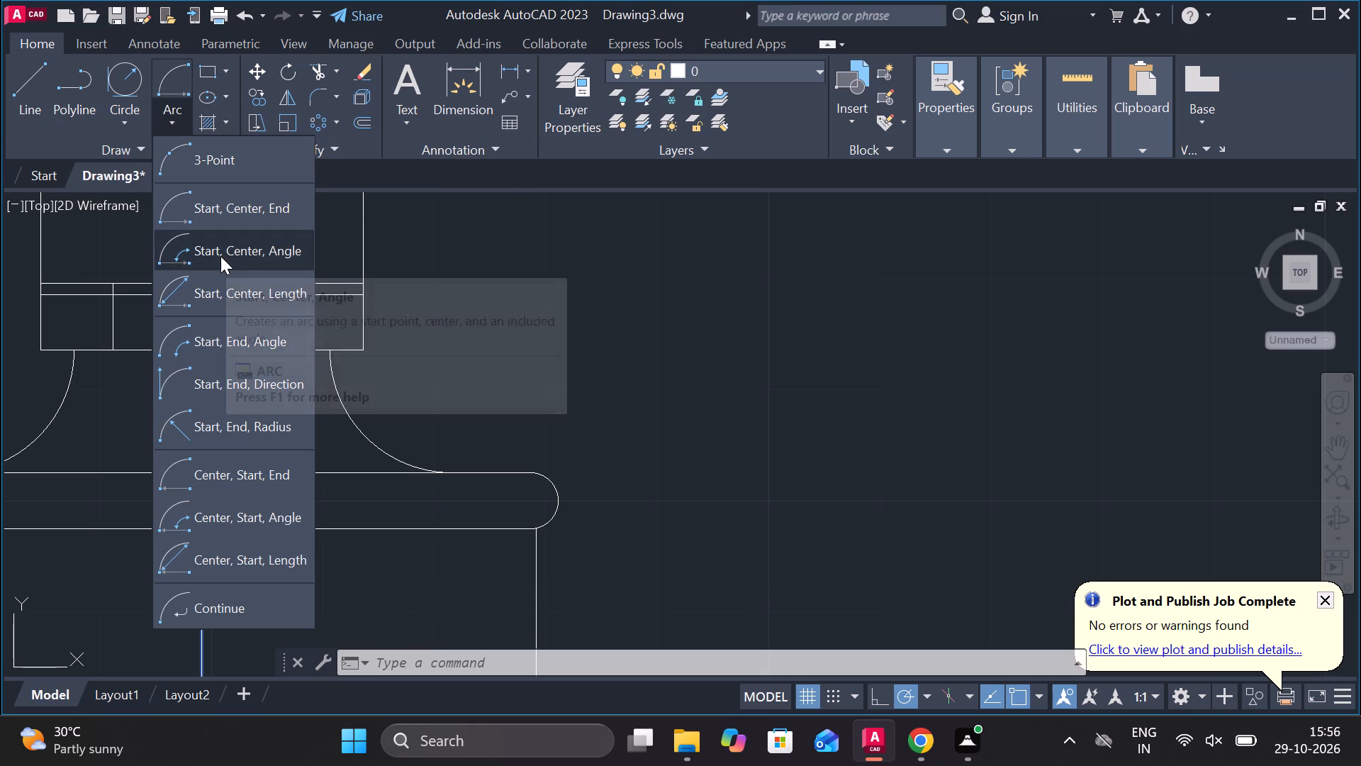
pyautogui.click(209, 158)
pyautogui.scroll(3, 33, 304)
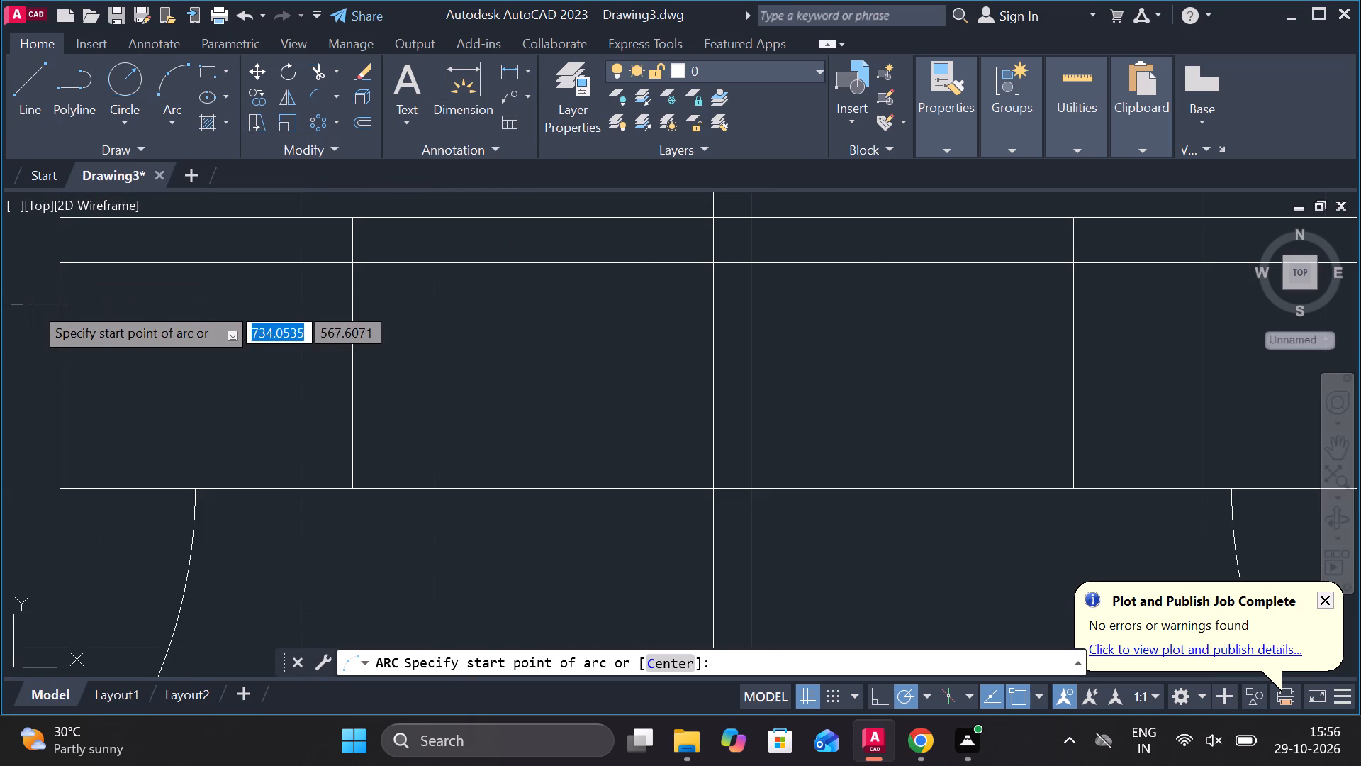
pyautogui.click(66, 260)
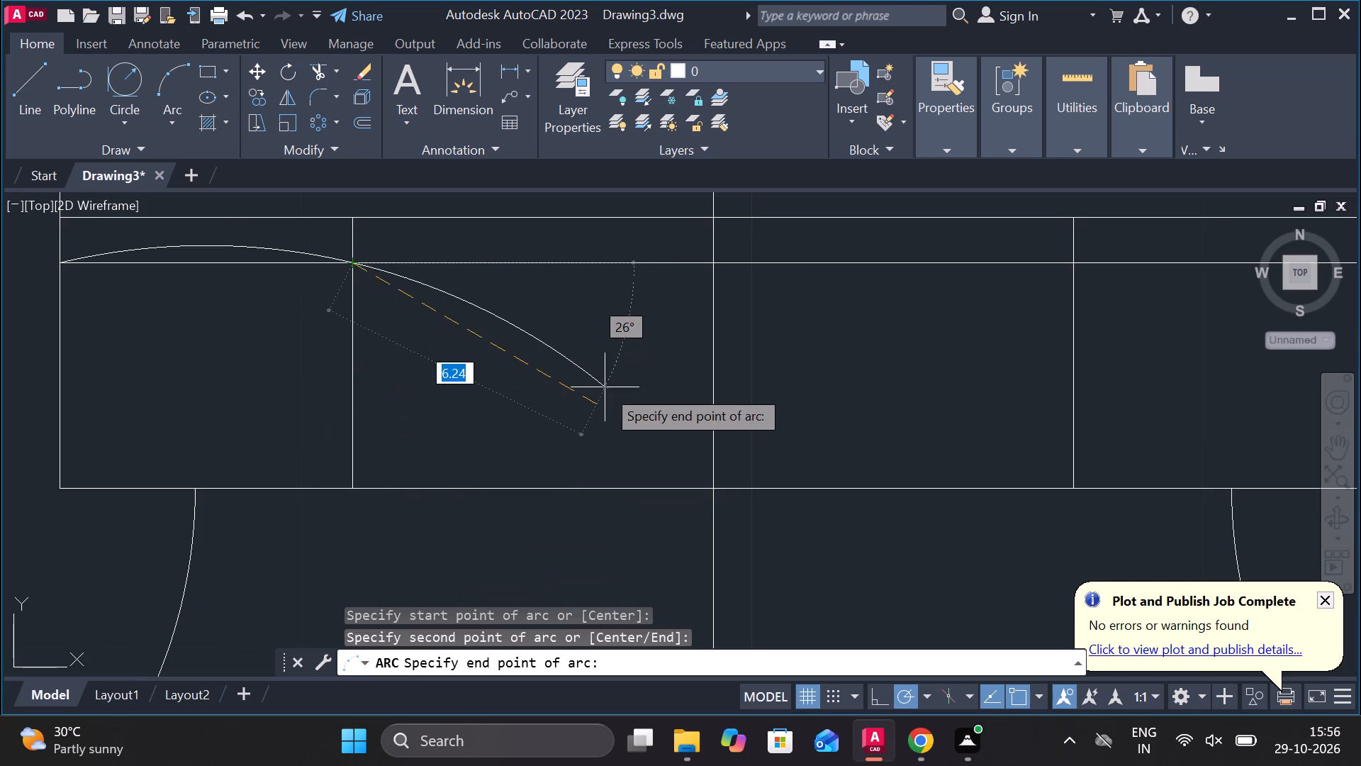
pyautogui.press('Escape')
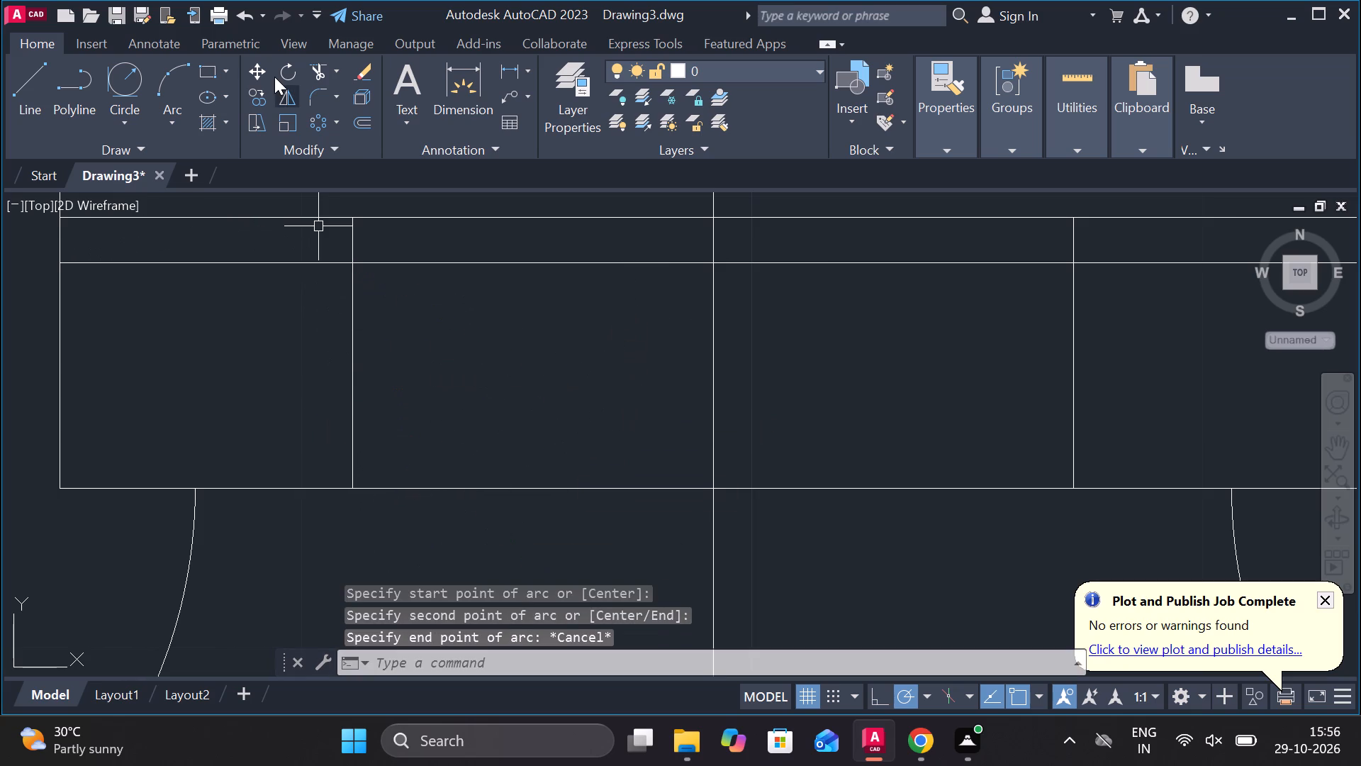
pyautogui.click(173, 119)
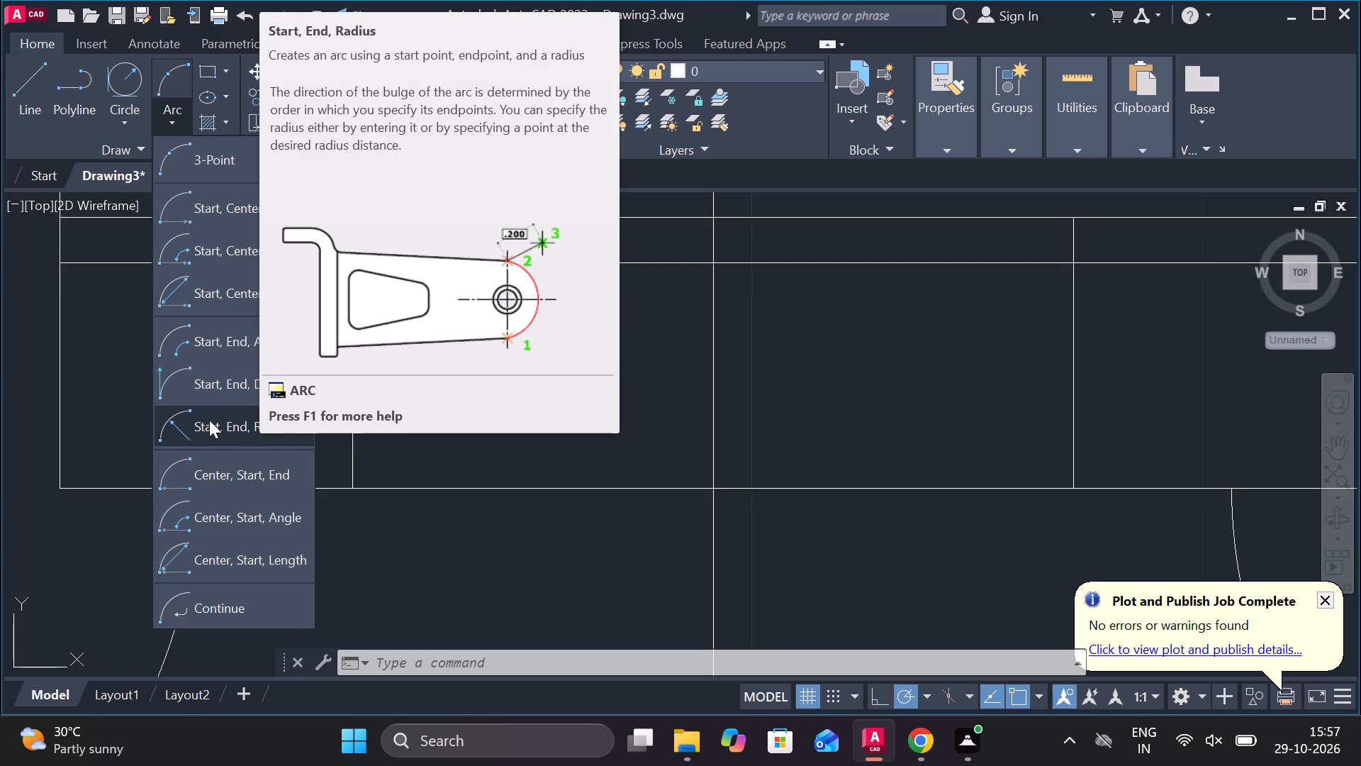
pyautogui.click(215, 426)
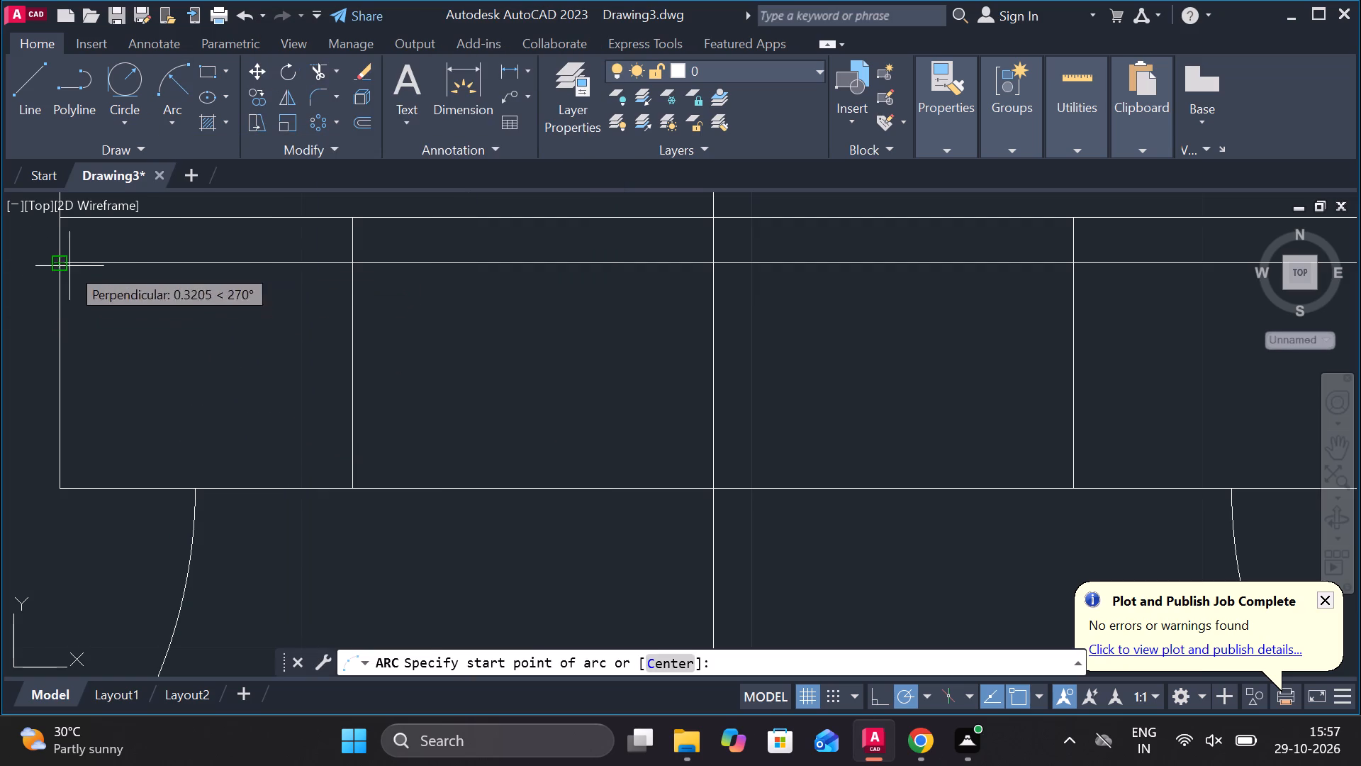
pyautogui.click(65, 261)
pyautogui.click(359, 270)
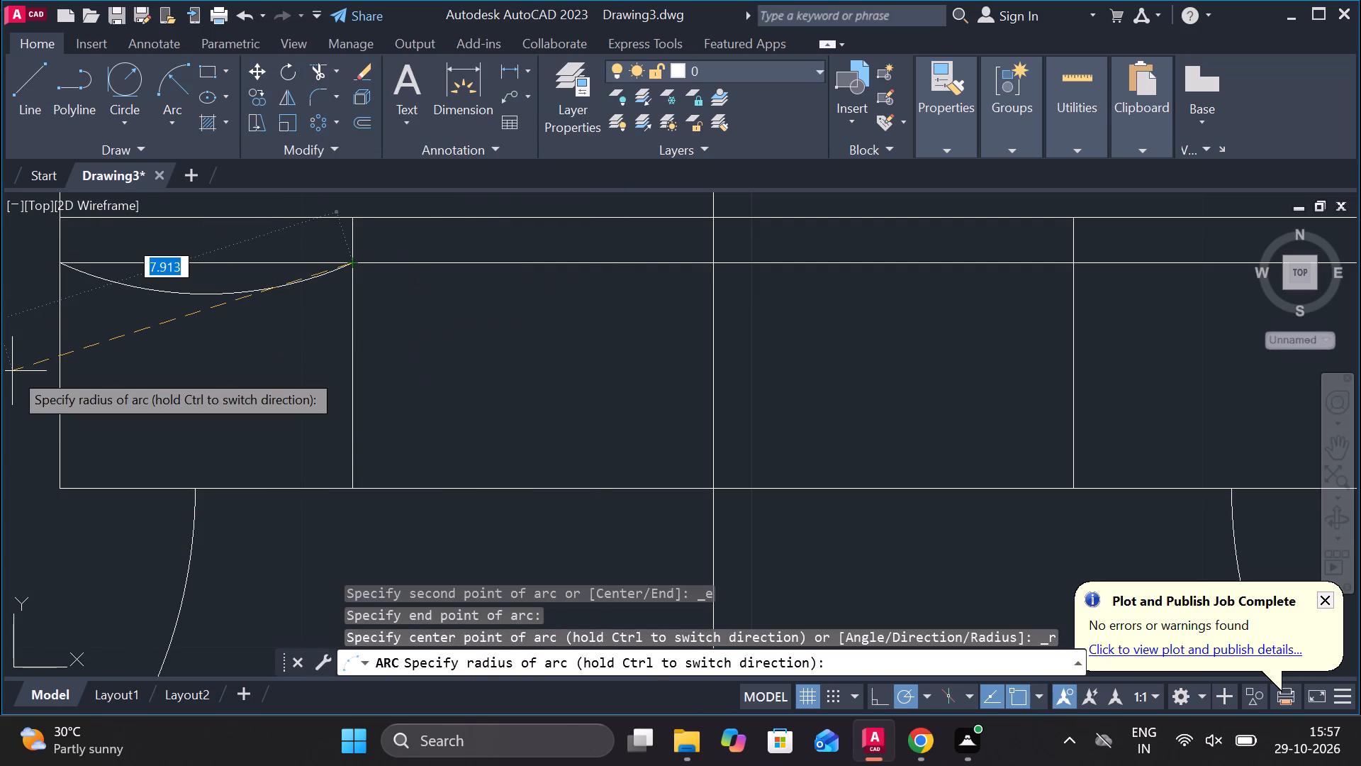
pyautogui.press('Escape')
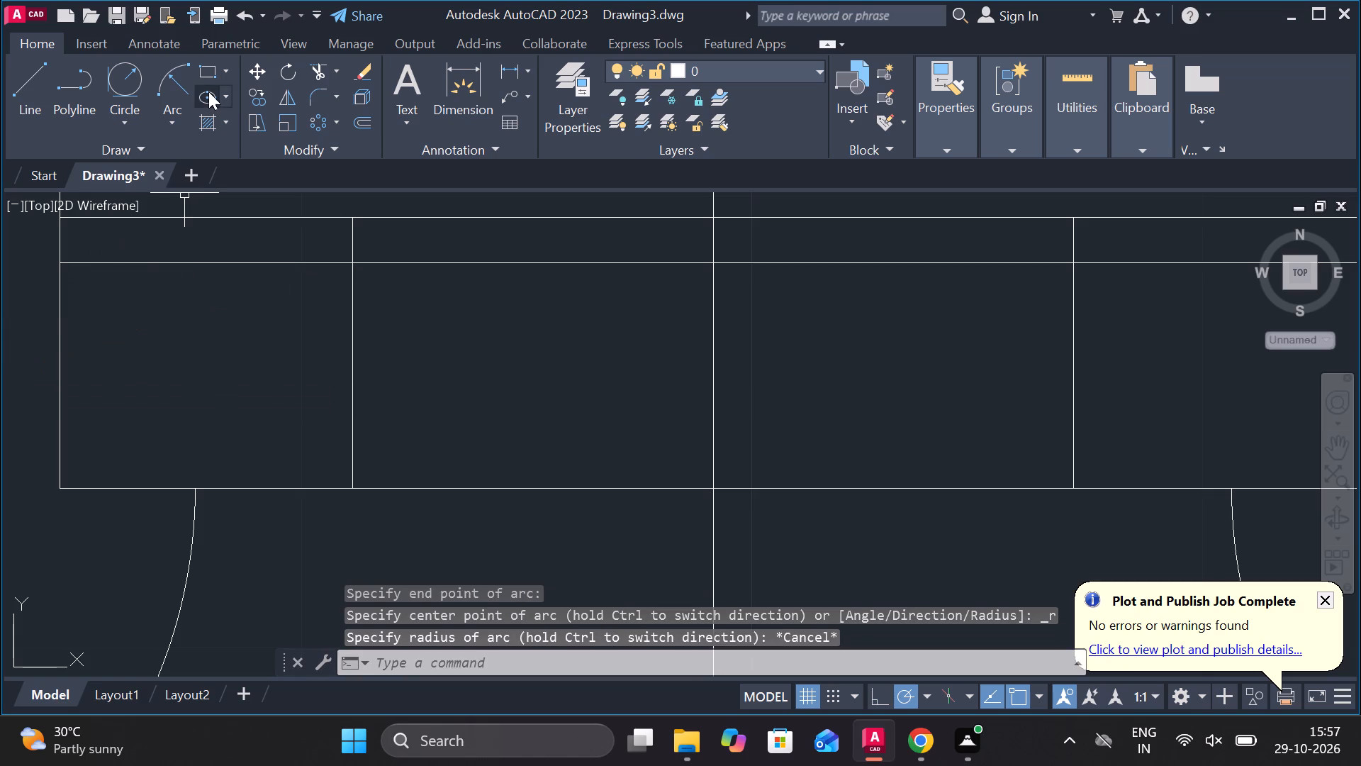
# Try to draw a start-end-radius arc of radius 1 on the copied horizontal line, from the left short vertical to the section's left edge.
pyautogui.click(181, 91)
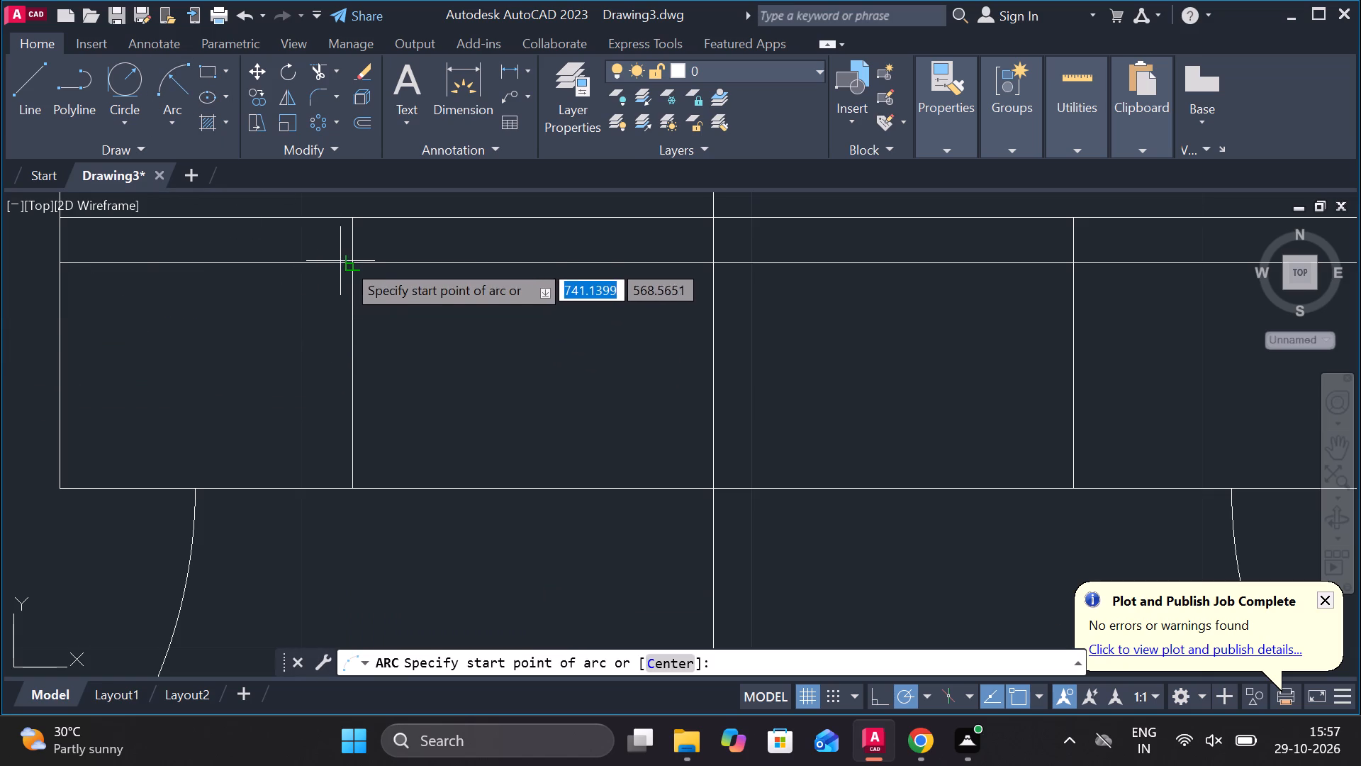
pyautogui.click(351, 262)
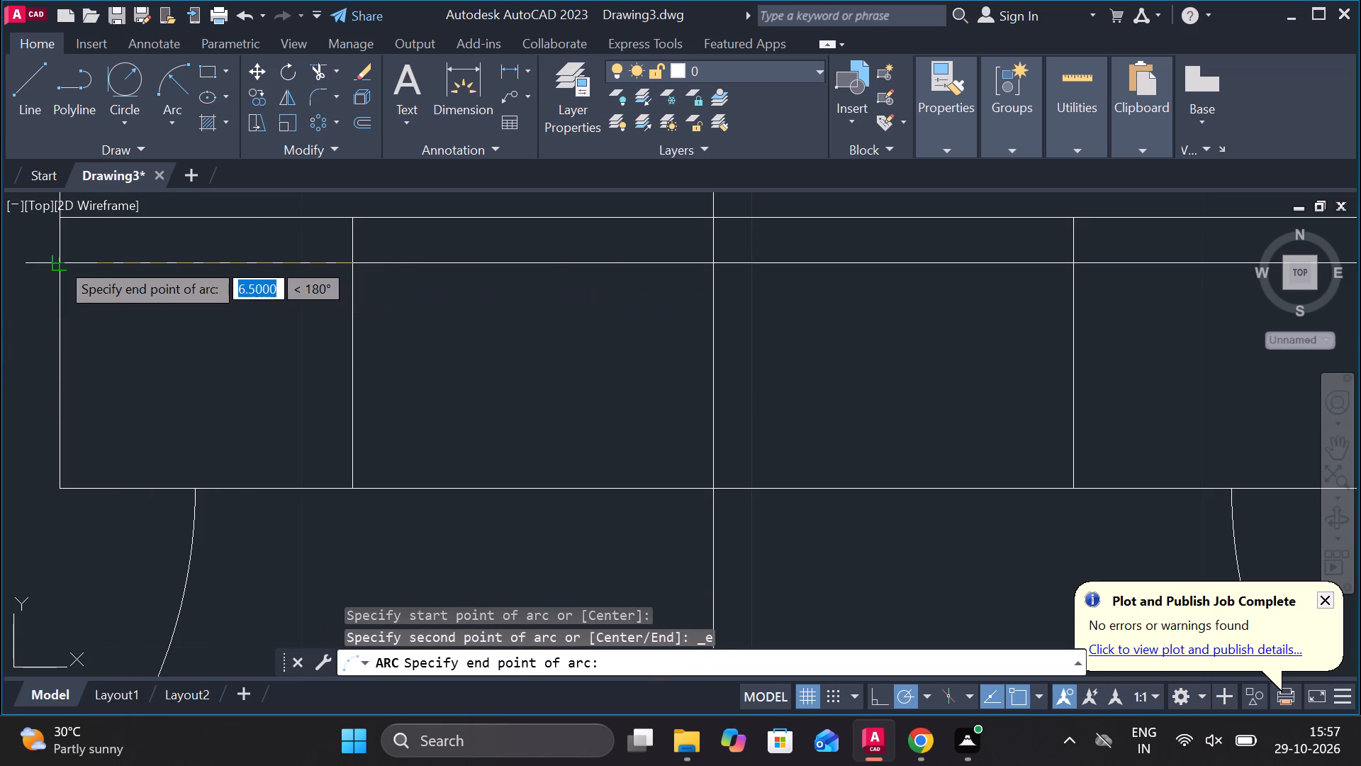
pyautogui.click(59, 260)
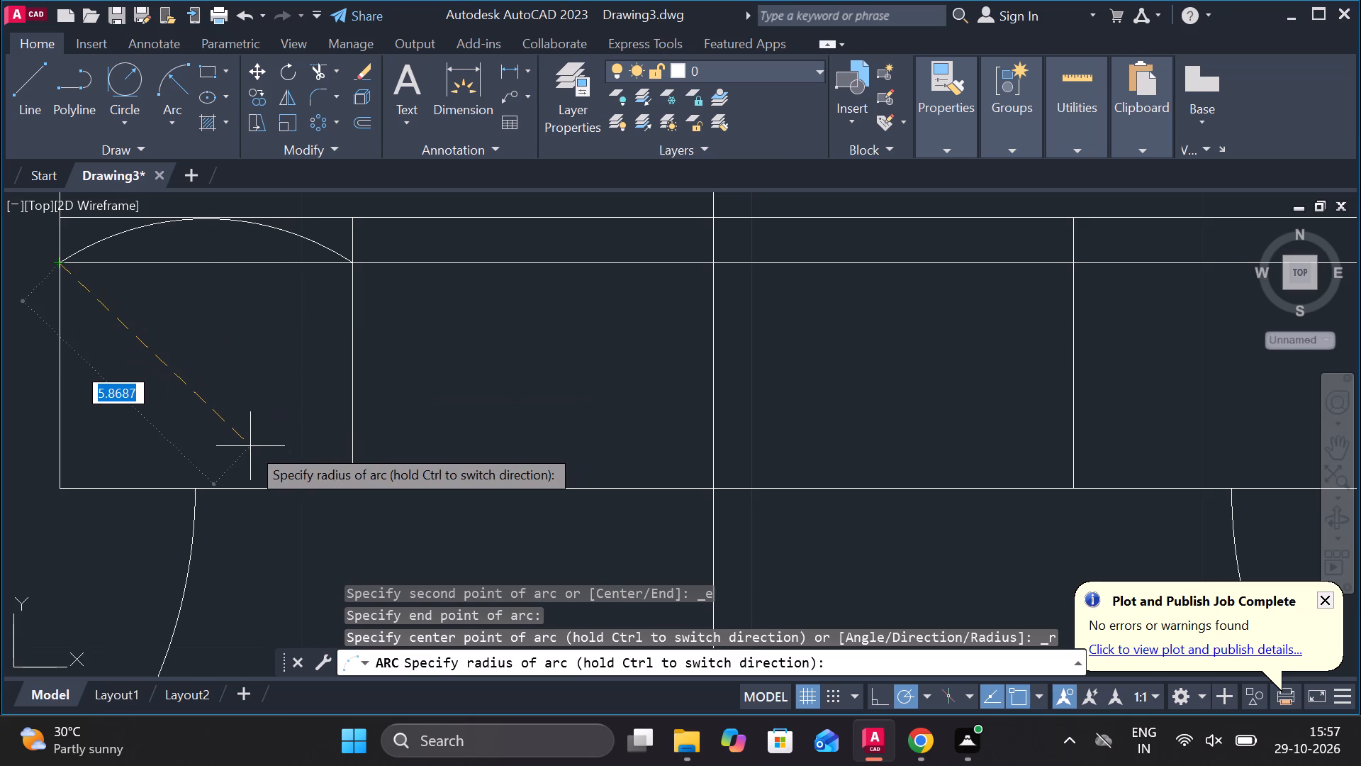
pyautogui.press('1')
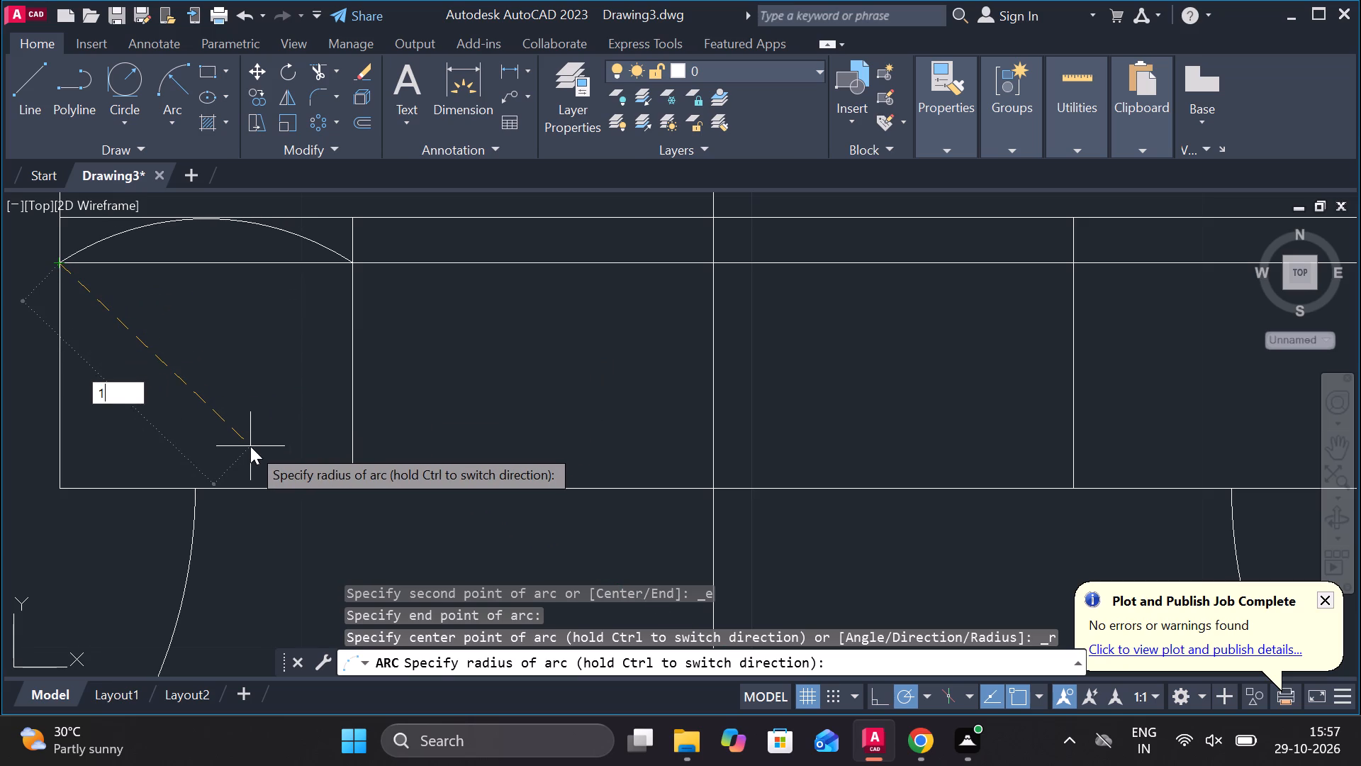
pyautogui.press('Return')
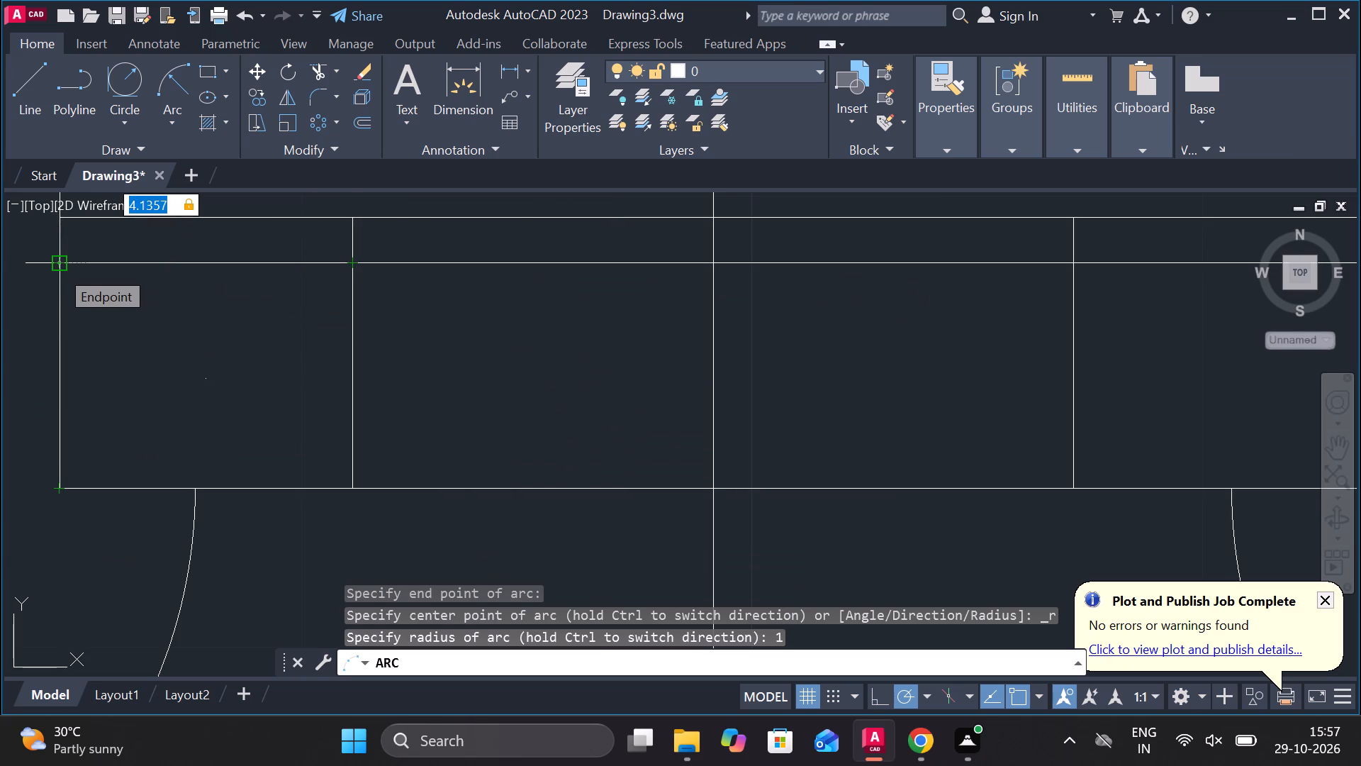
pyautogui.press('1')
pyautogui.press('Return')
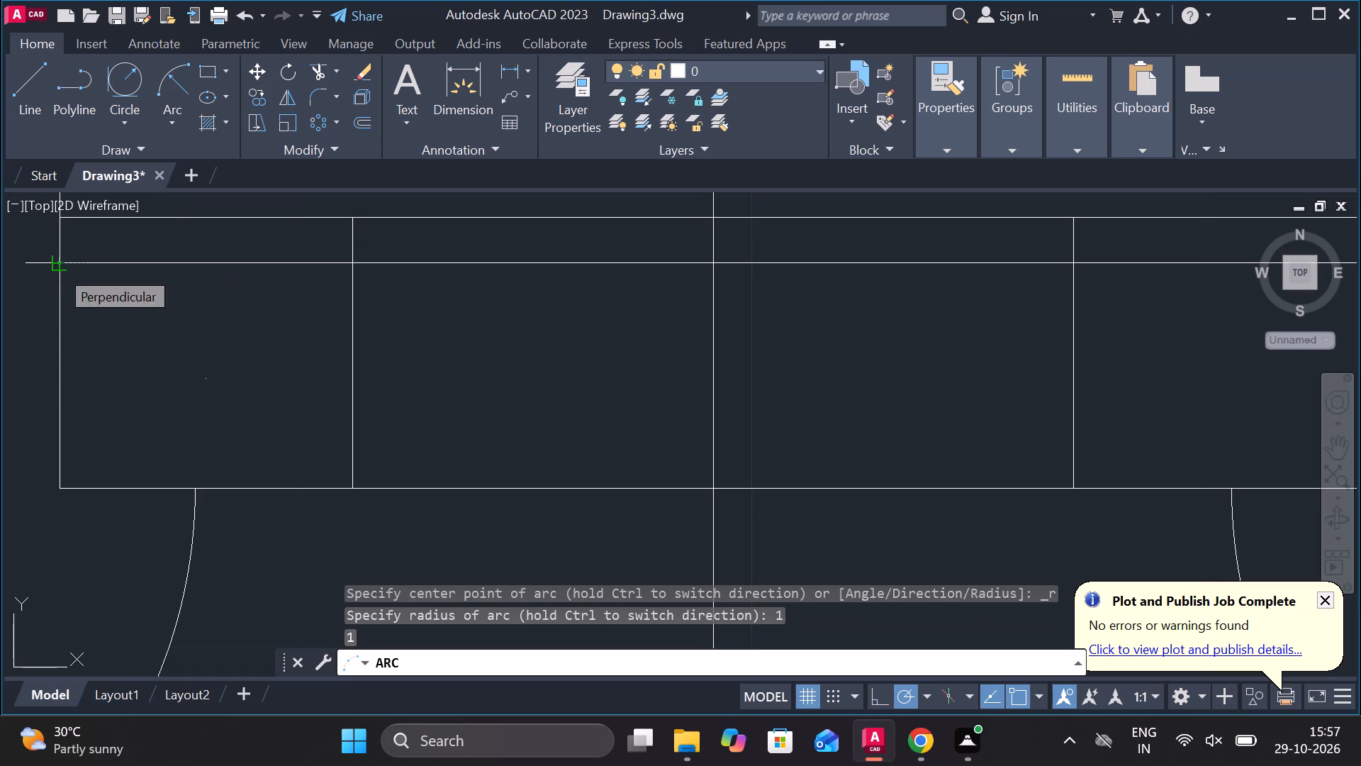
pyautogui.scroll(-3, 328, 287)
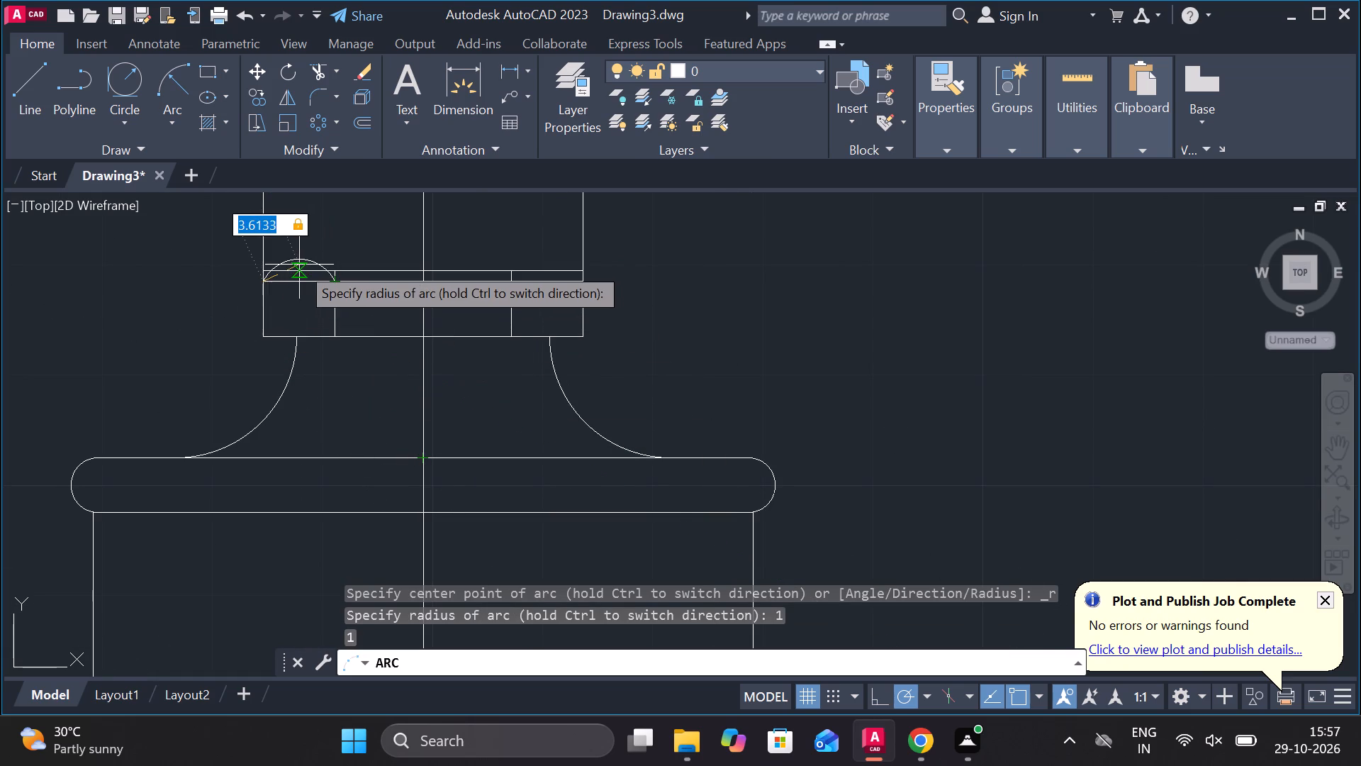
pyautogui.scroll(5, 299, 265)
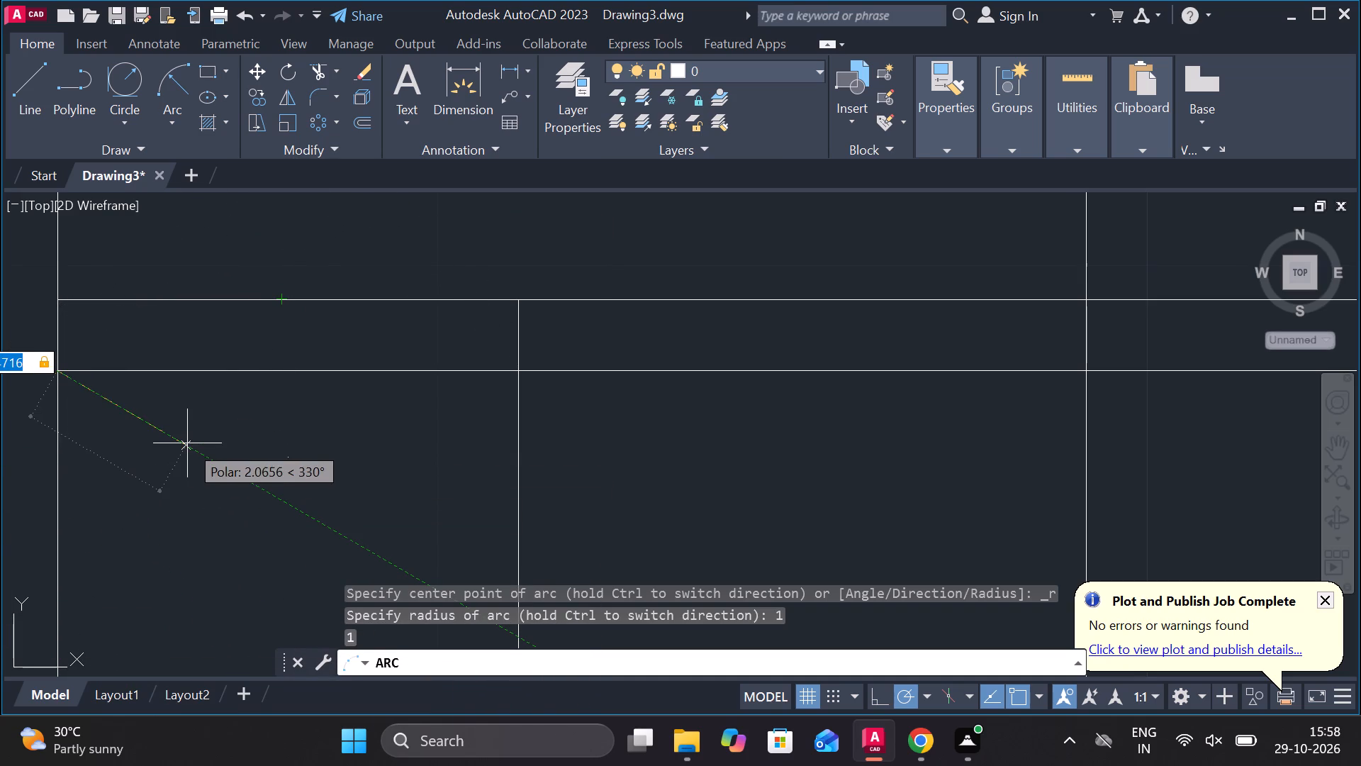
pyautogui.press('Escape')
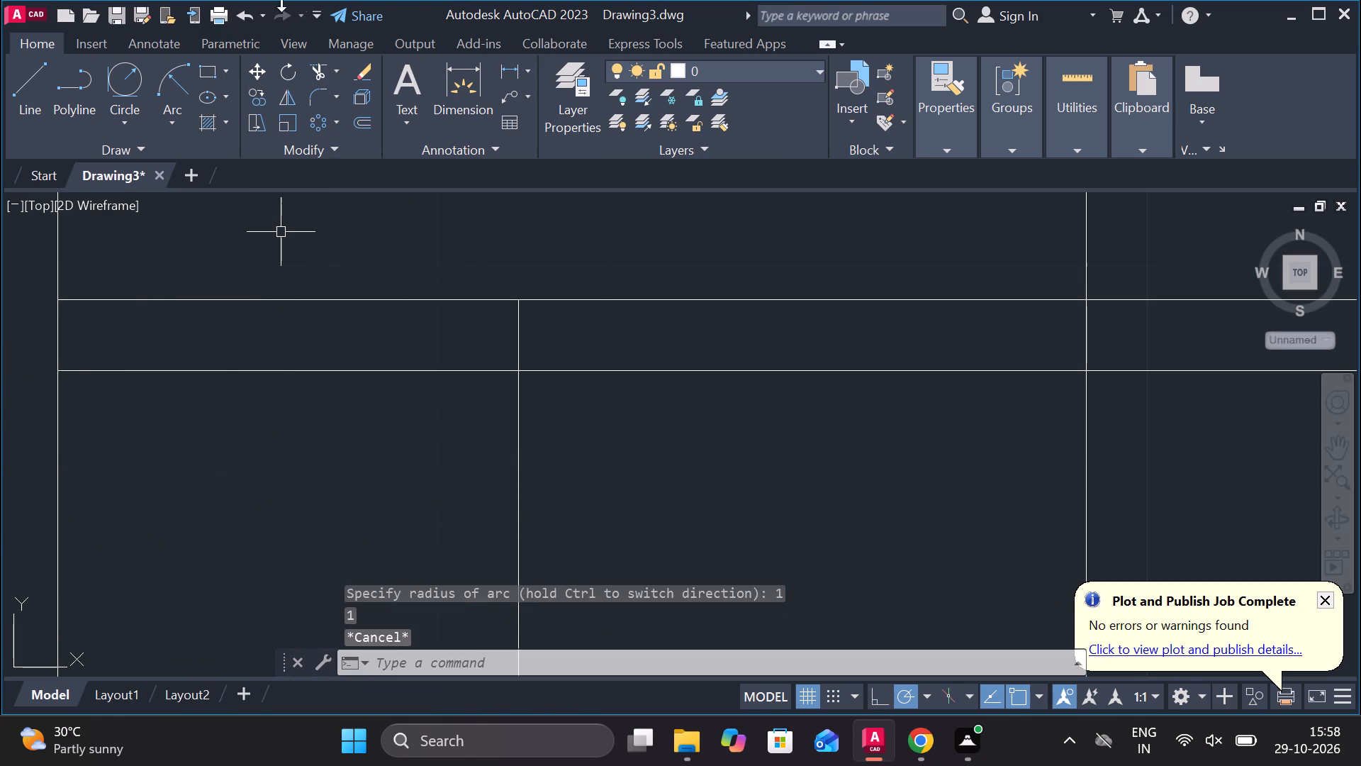
# Draw a start-end-radius arc of radius about 5.76 on the copied horizontal line, from the left short vertical to the section's left edge.
pyautogui.click(185, 84)
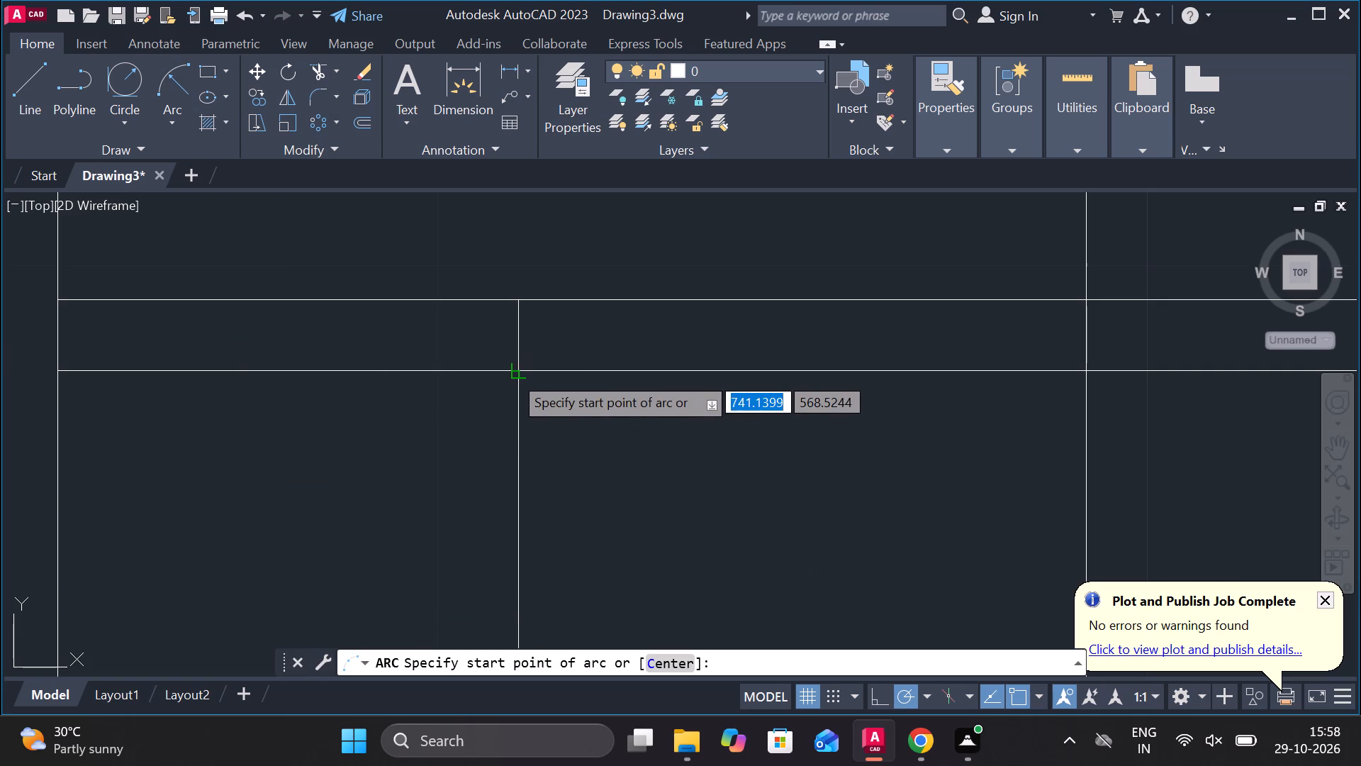
pyautogui.click(512, 374)
pyautogui.click(58, 365)
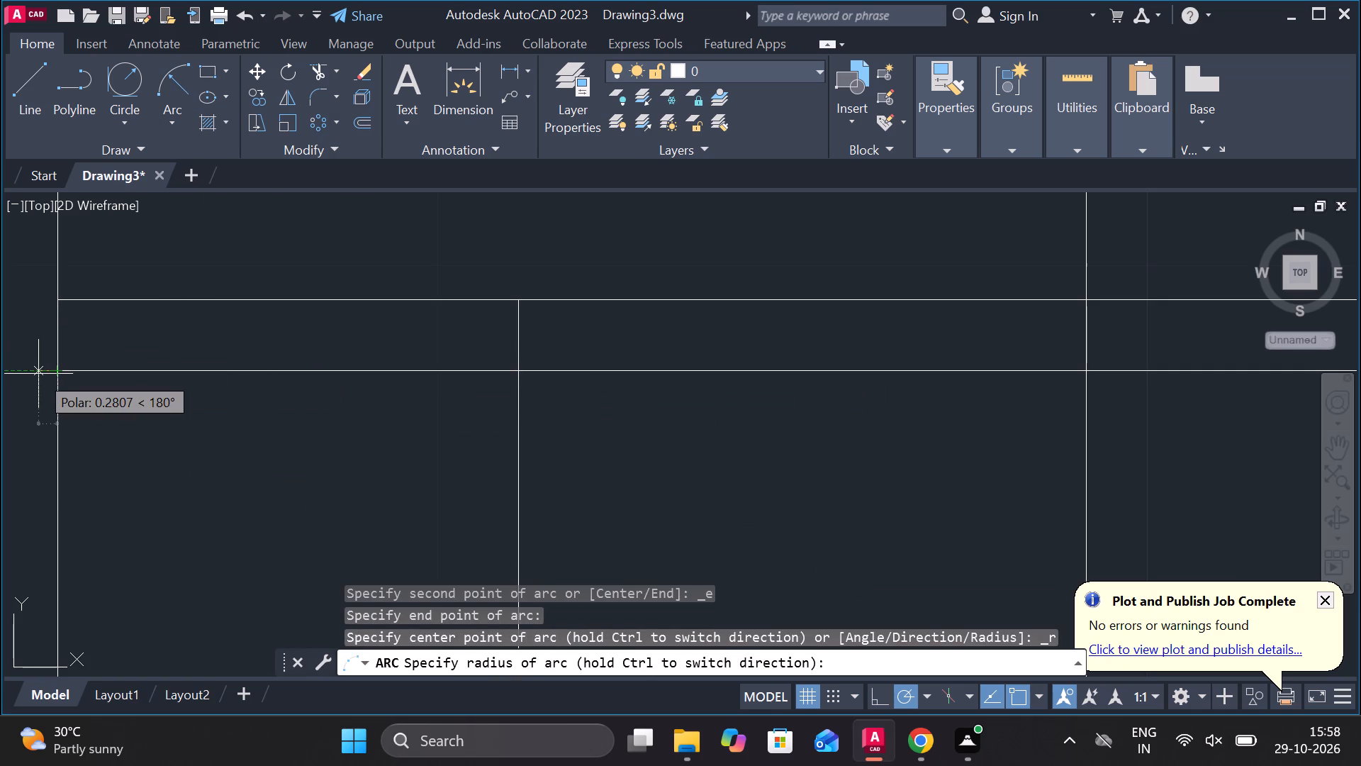
pyautogui.press('1')
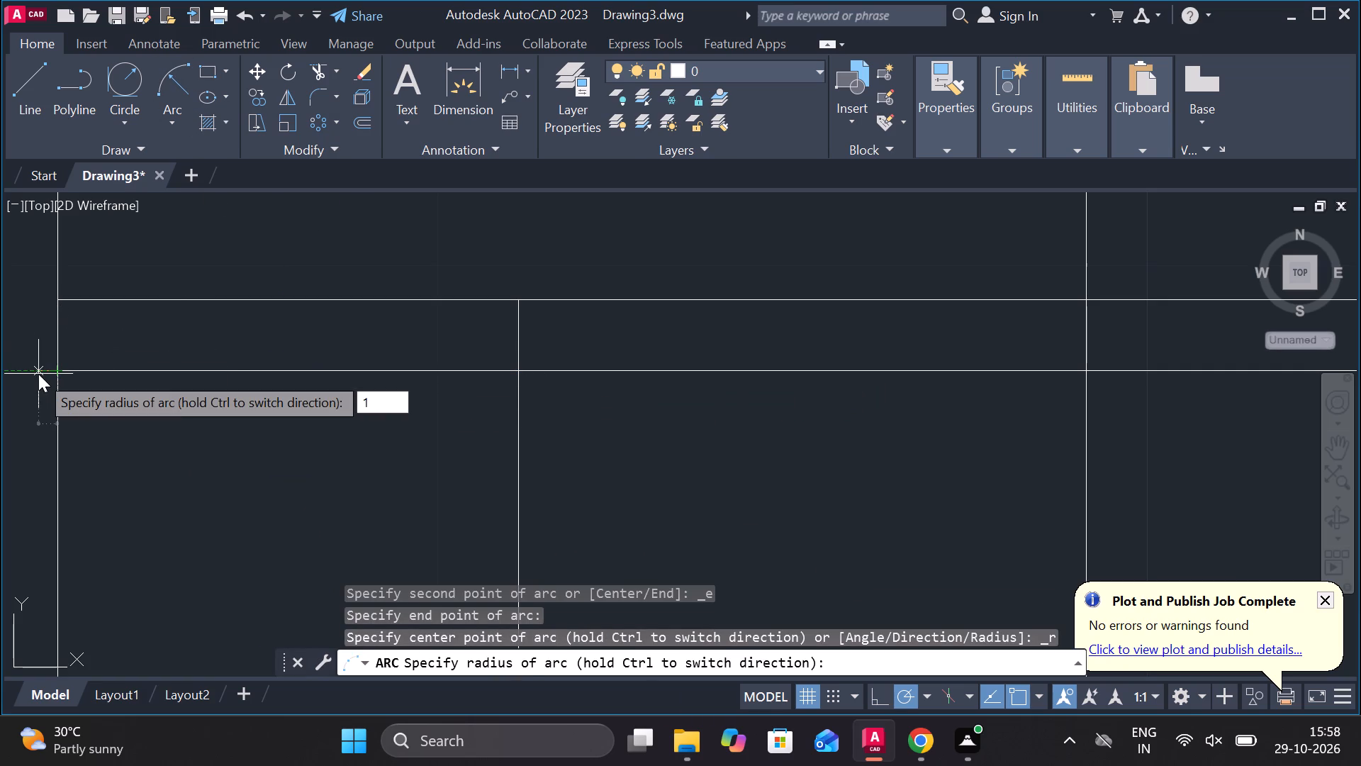
pyautogui.press('Return')
pyautogui.scroll(-3, 162, 304)
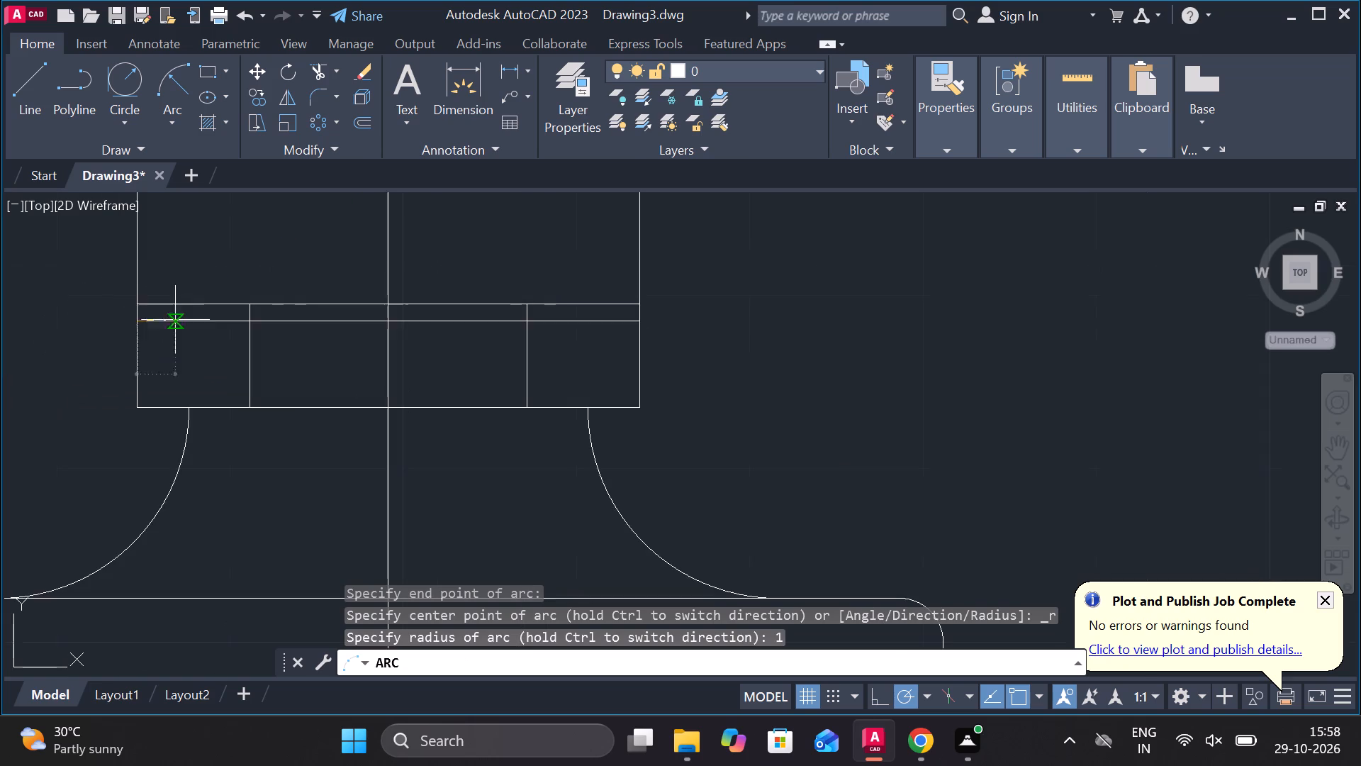
pyautogui.scroll(-3, 190, 342)
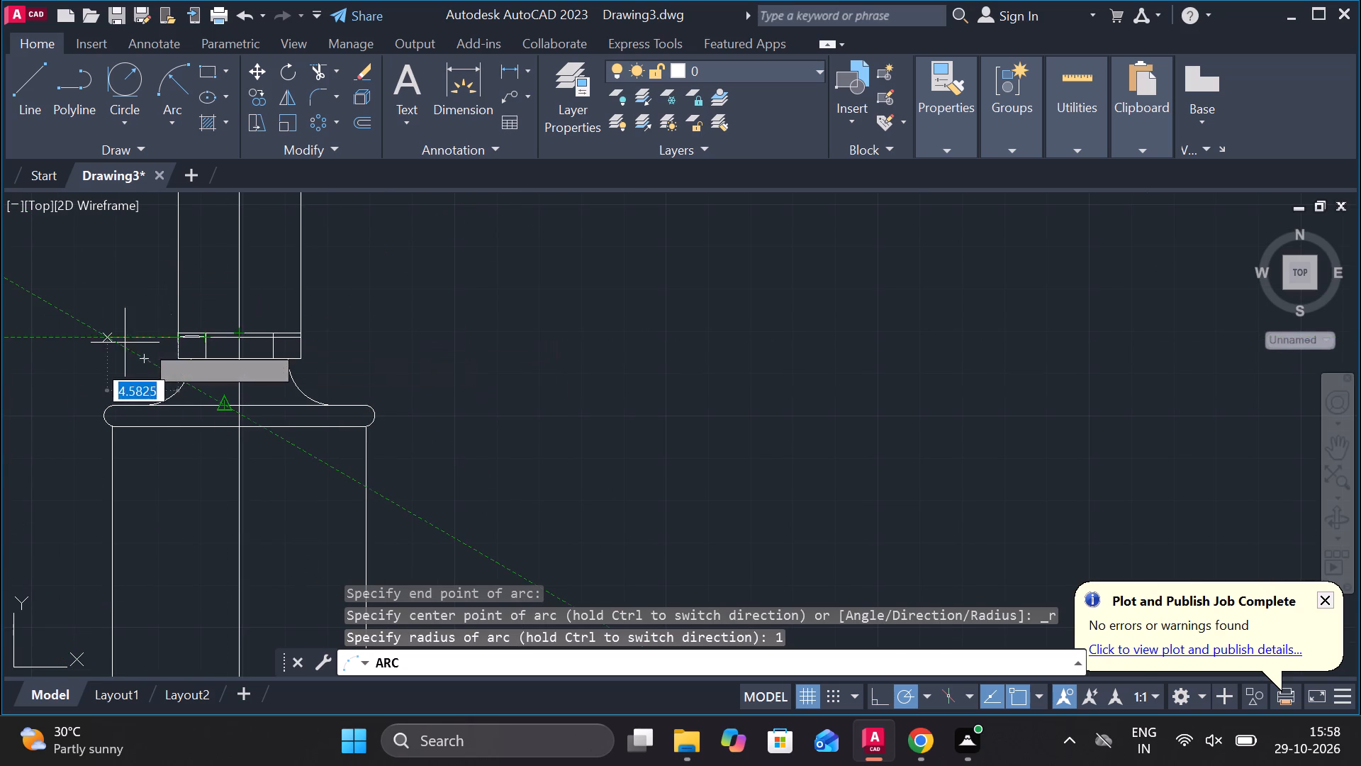
pyautogui.scroll(4, 73, 374)
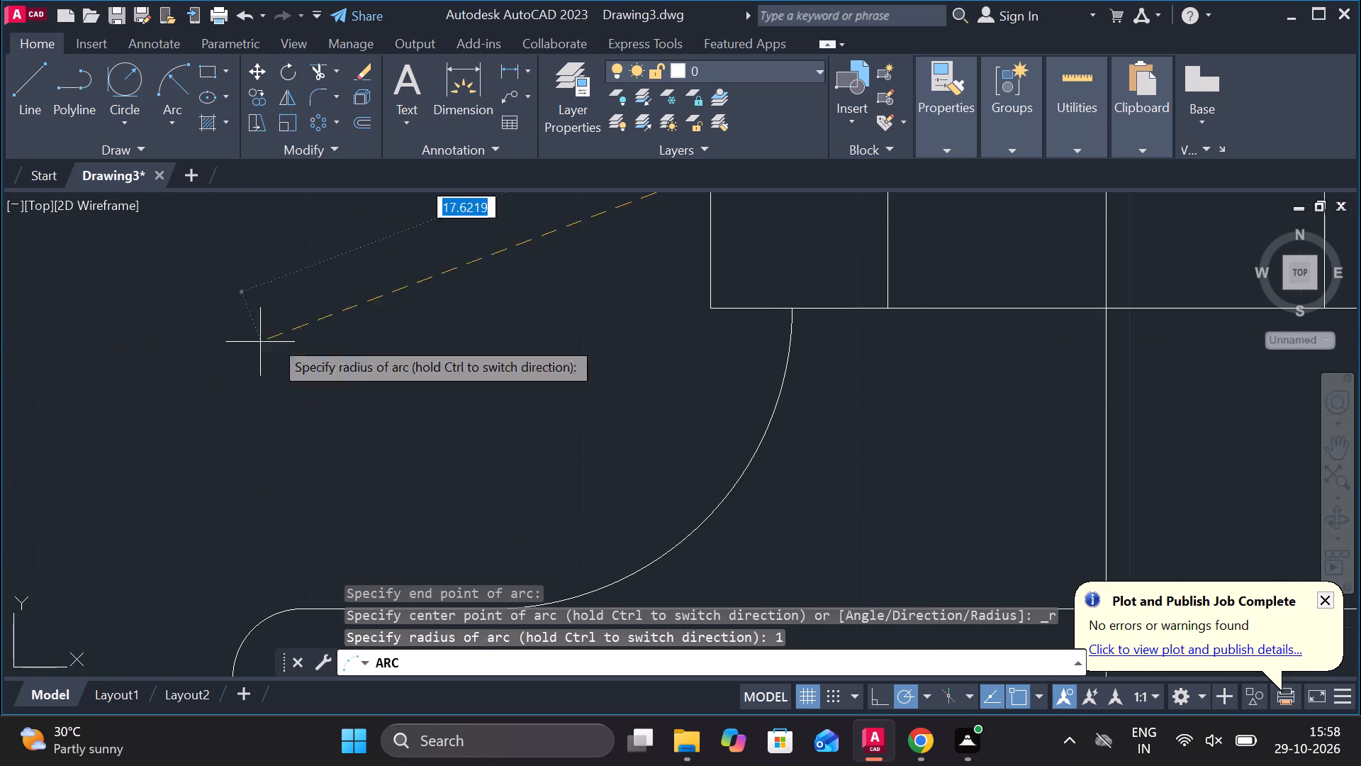
pyautogui.scroll(-4, 342, 309)
pyautogui.scroll(3, 452, 336)
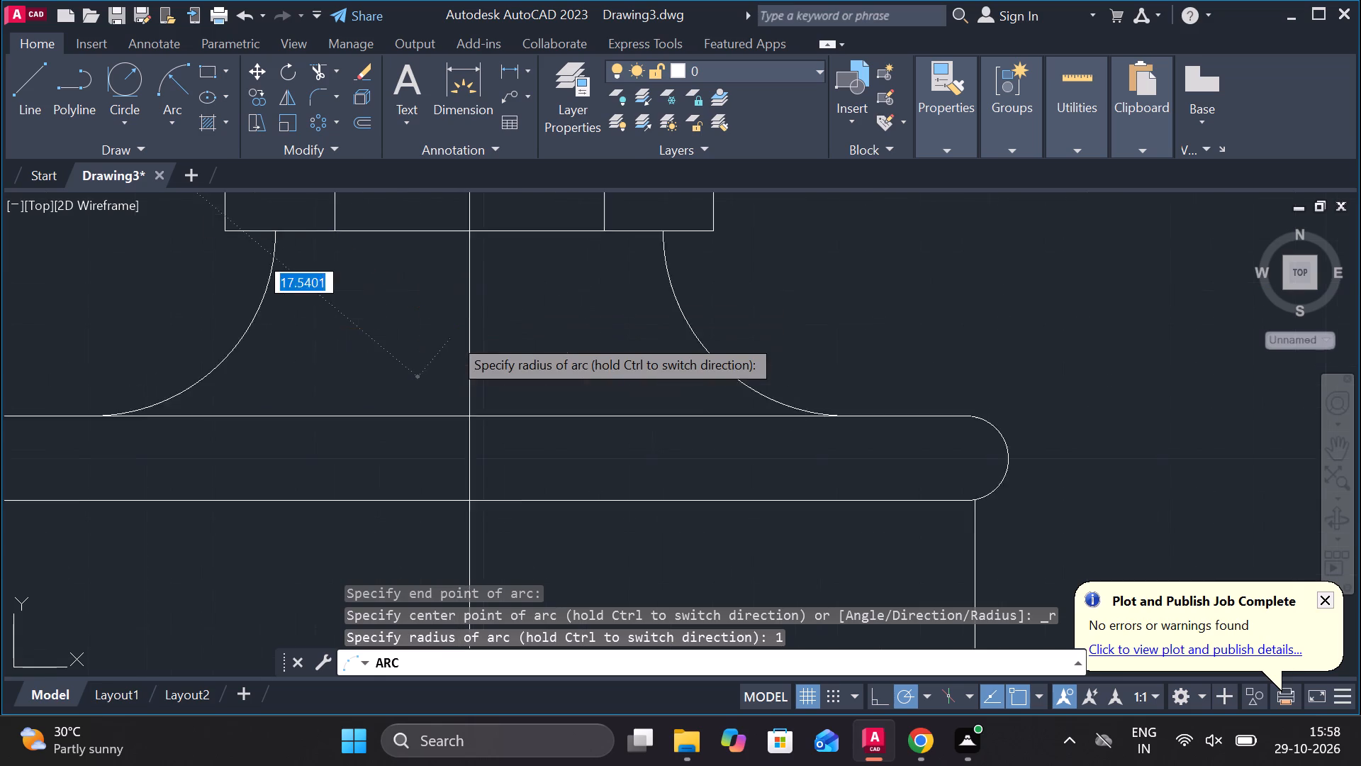
pyautogui.scroll(1, 452, 336)
pyautogui.scroll(-4, 452, 336)
pyautogui.scroll(4, 476, 272)
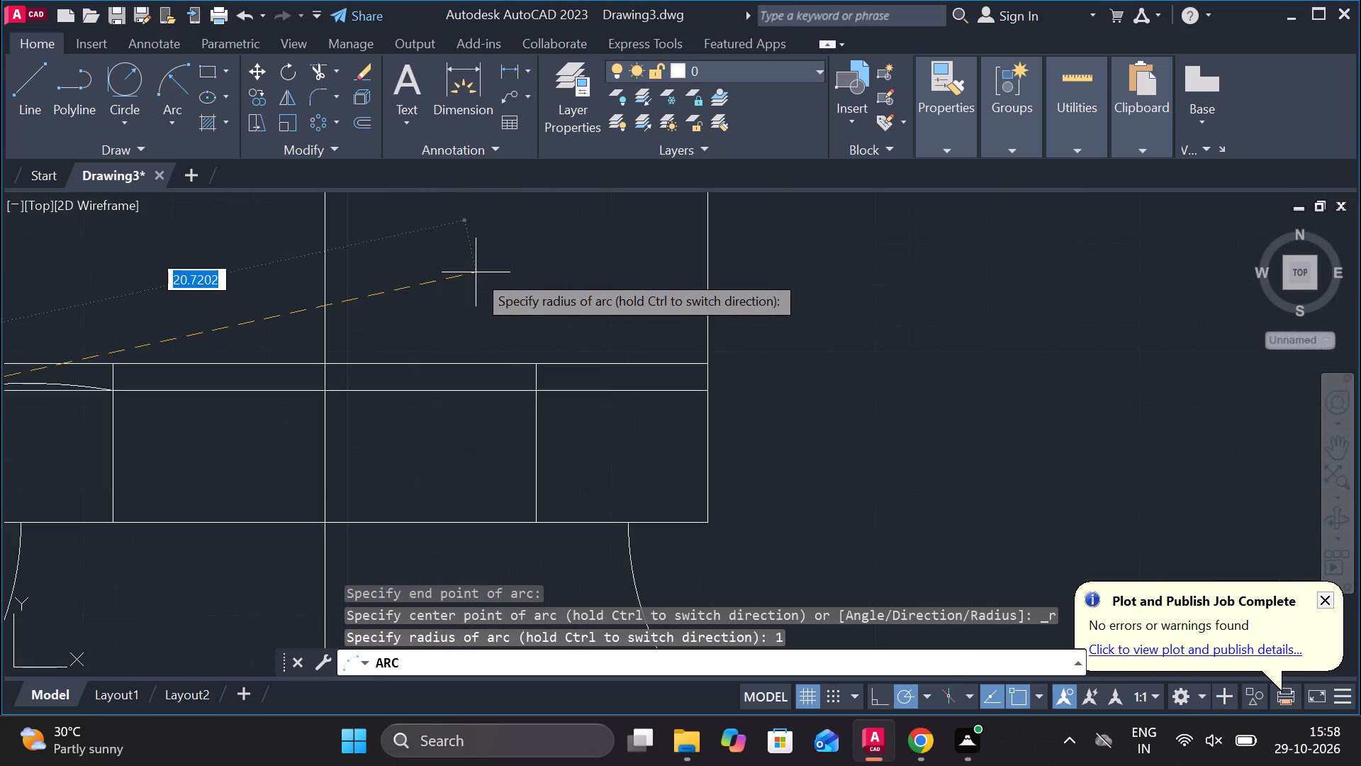
pyautogui.scroll(-2, 476, 272)
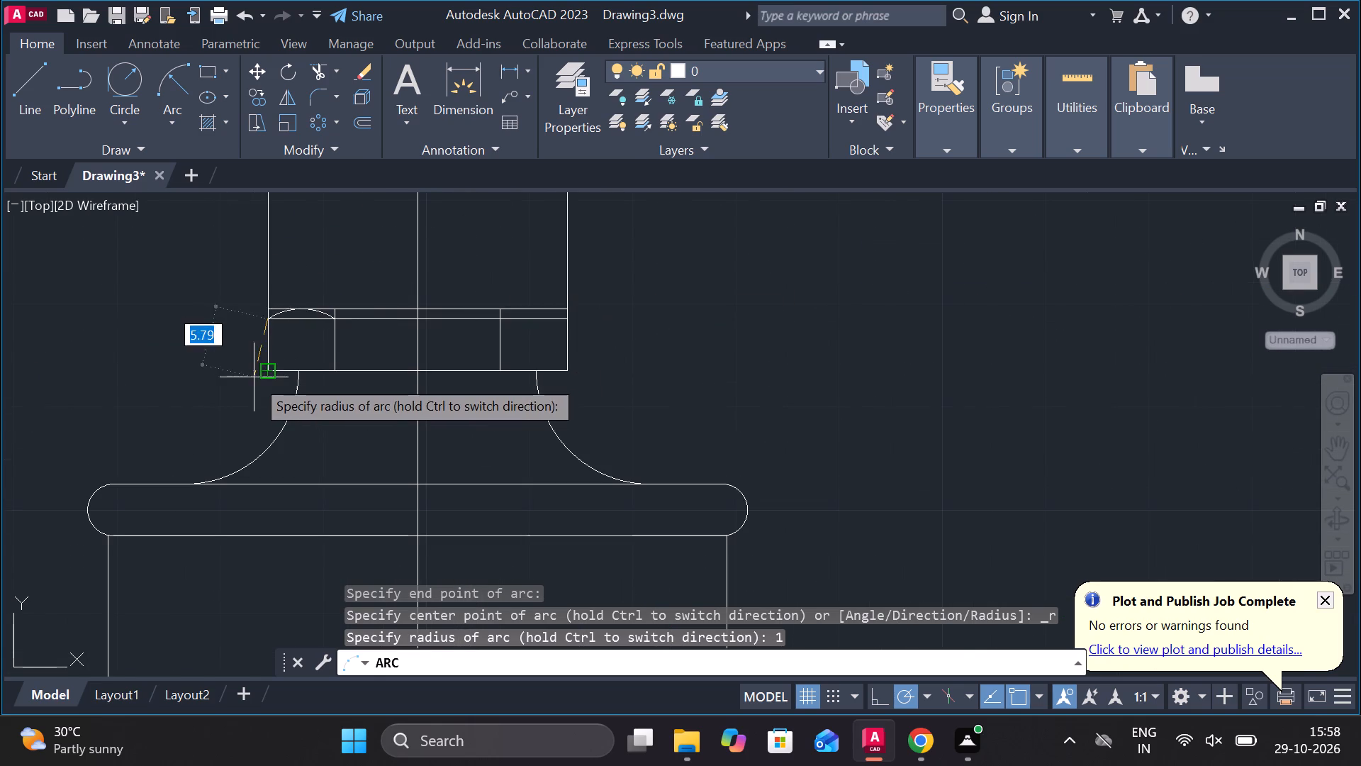
pyautogui.scroll(5, 311, 323)
pyautogui.scroll(-3, 311, 323)
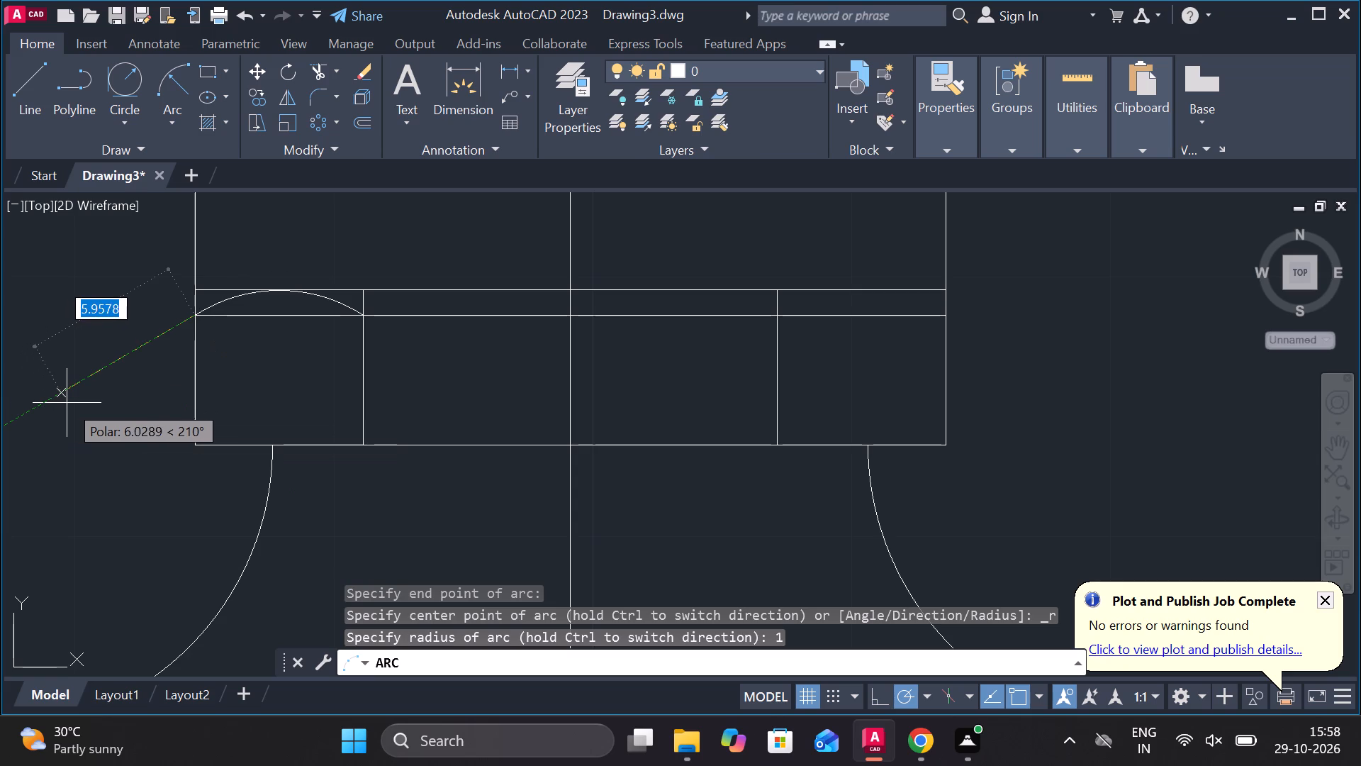
pyautogui.scroll(1, 67, 403)
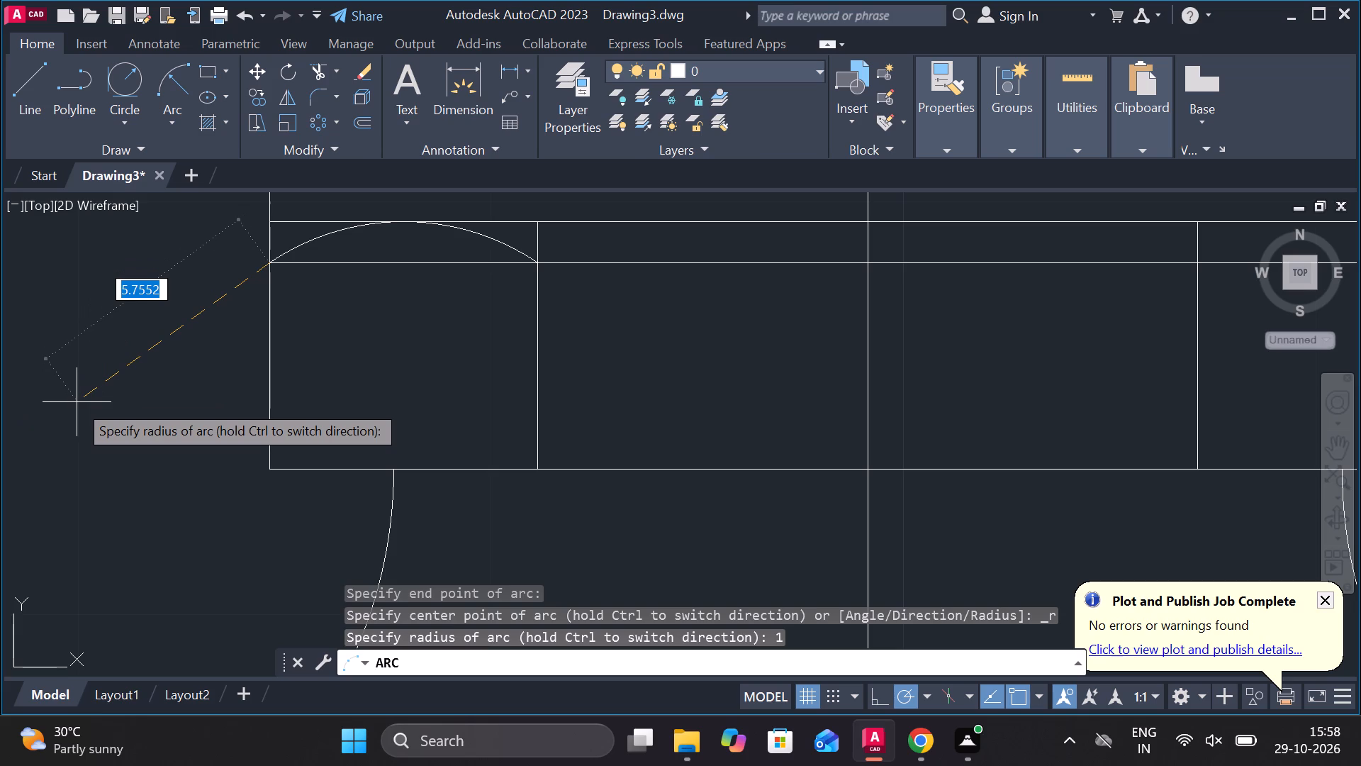
pyautogui.click(77, 402)
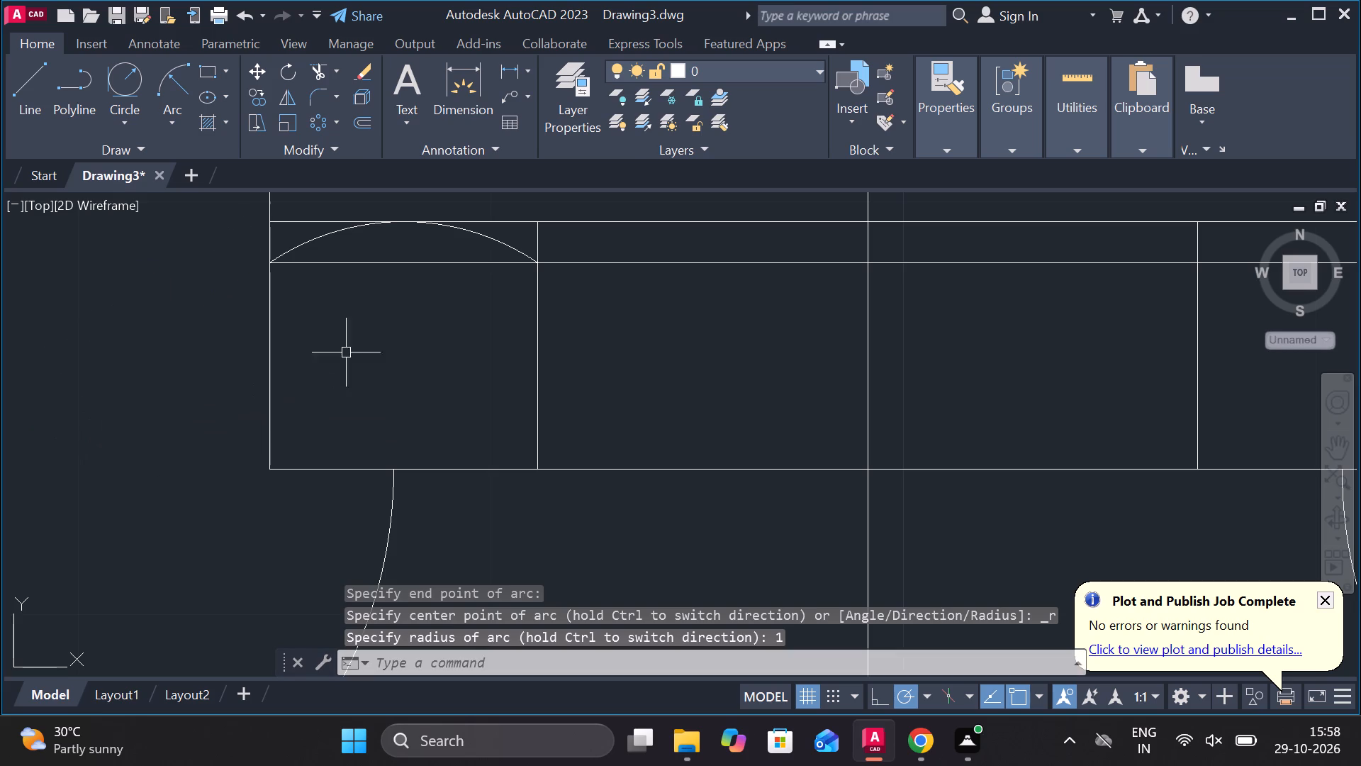
# Stretch the new arc's midpoint onto the strip's upper horizontal line so the arc's crest touches it.
pyautogui.scroll(4, 444, 226)
pyautogui.scroll(-2, 444, 226)
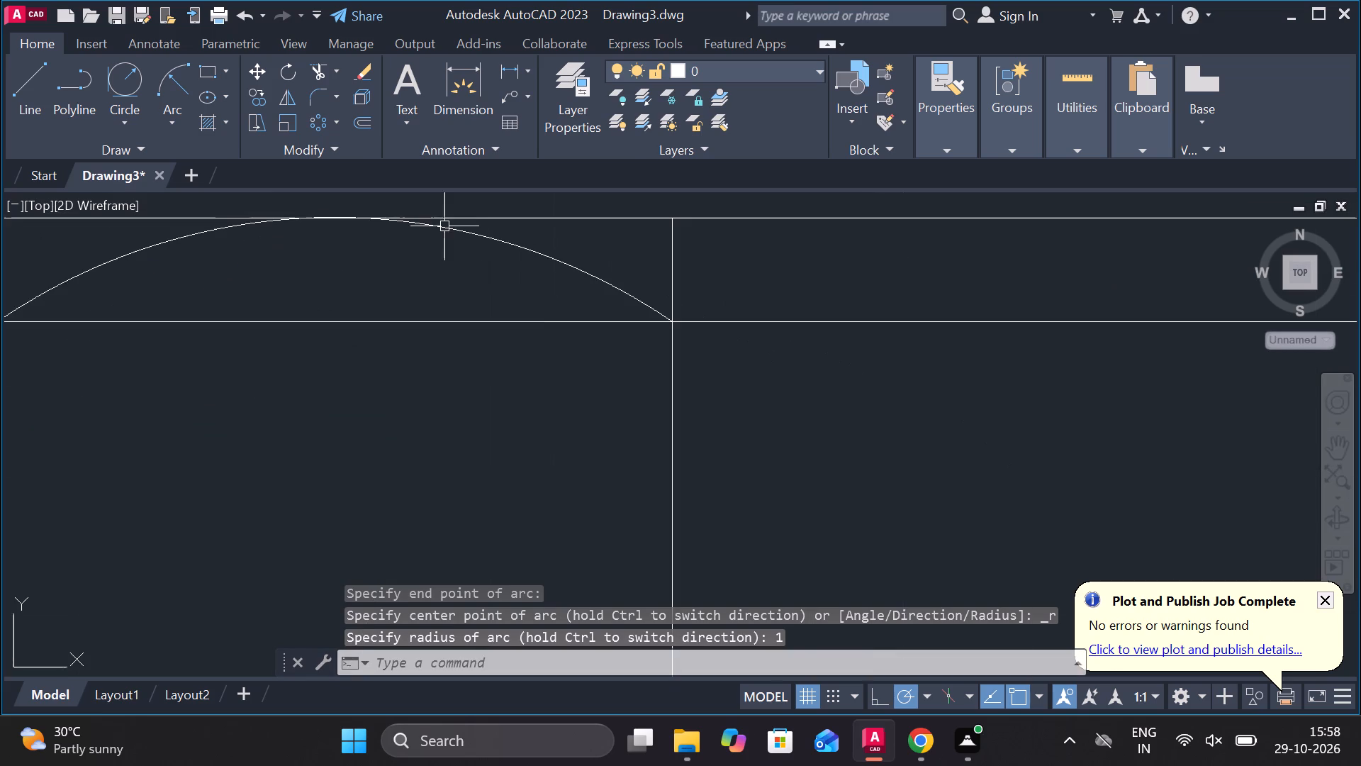
pyautogui.scroll(3, 315, 199)
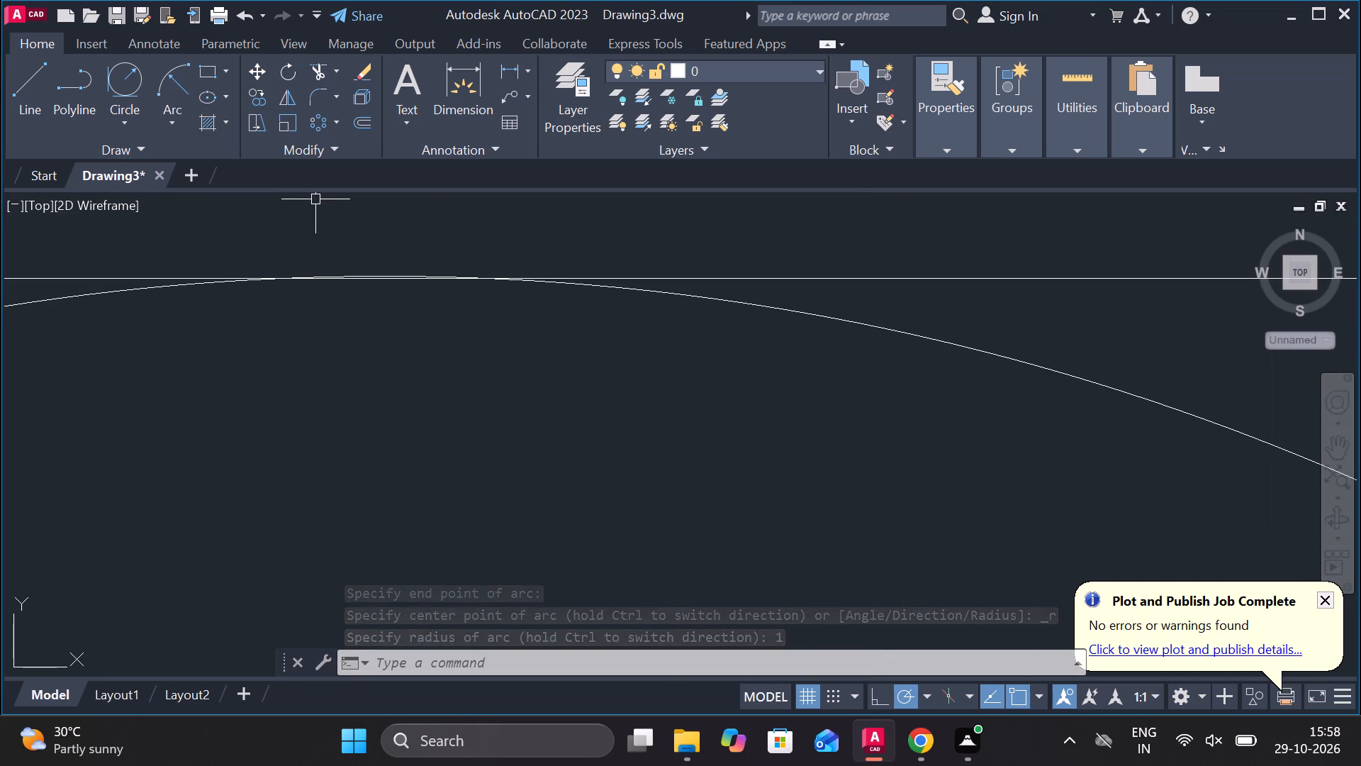
pyautogui.click(667, 295)
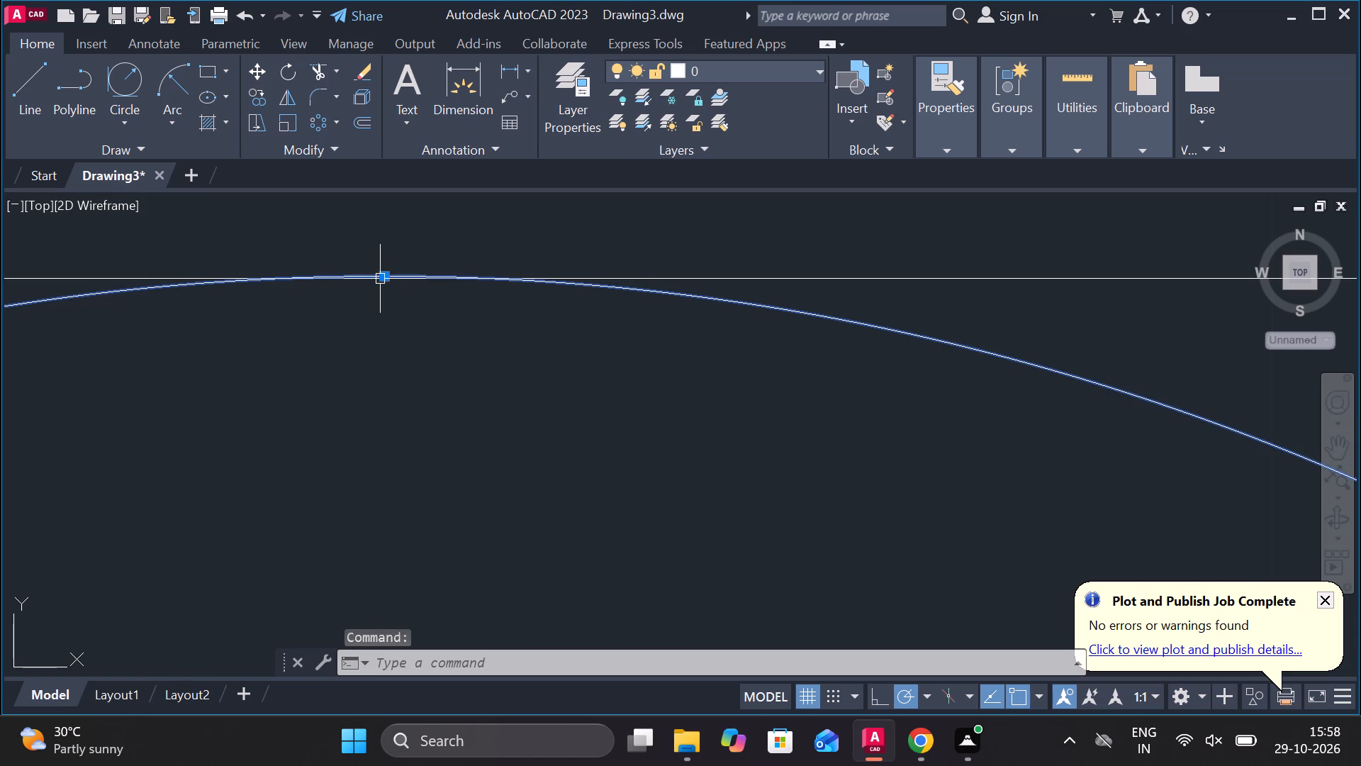
pyautogui.click(384, 279)
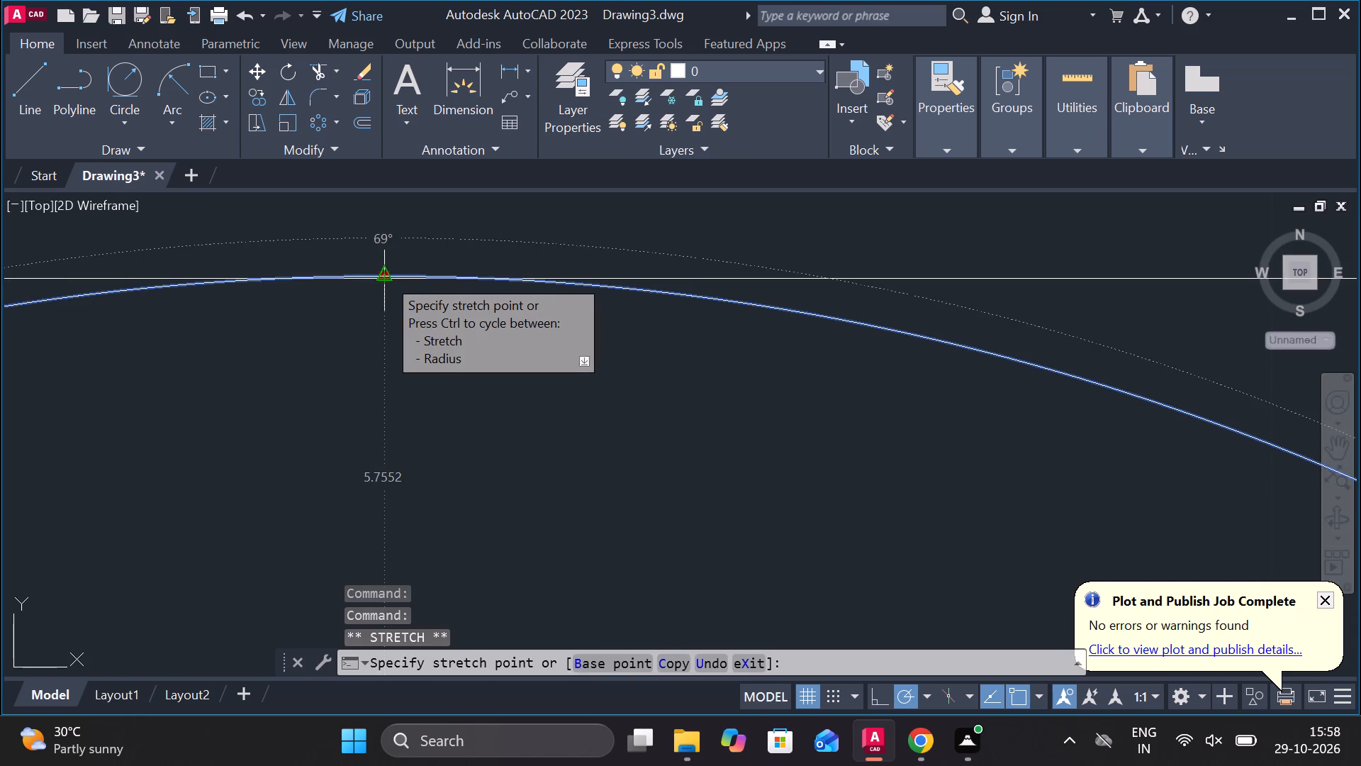
pyautogui.click(386, 277)
pyautogui.scroll(-2, 480, 287)
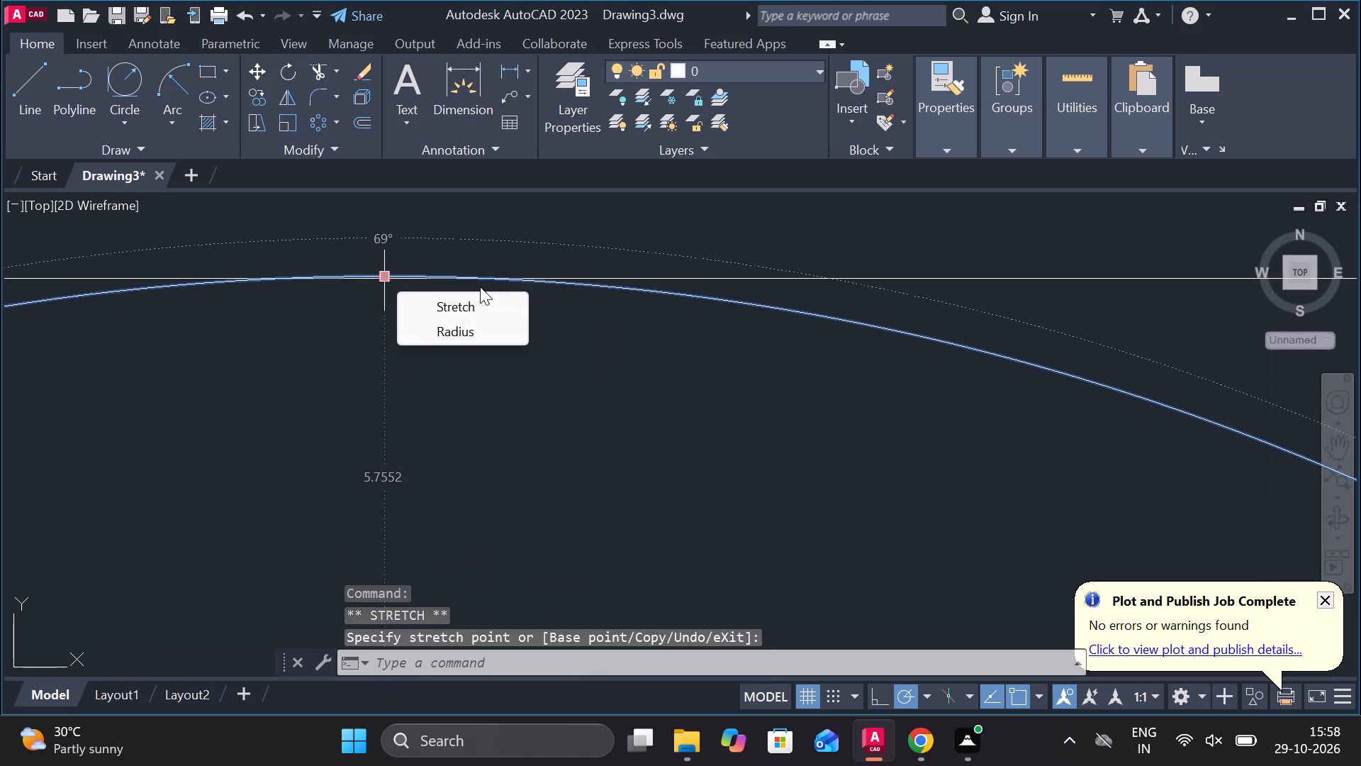
pyautogui.click(388, 277)
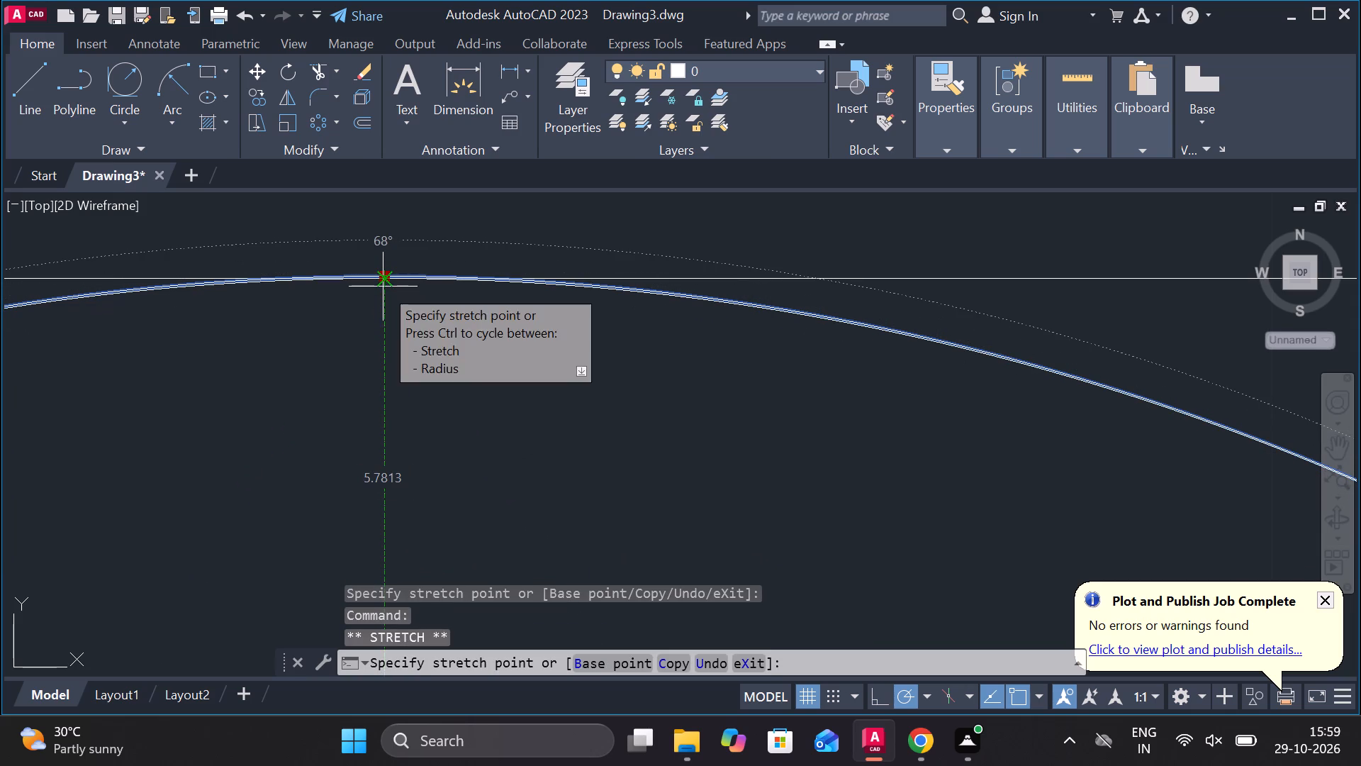
pyautogui.click(383, 284)
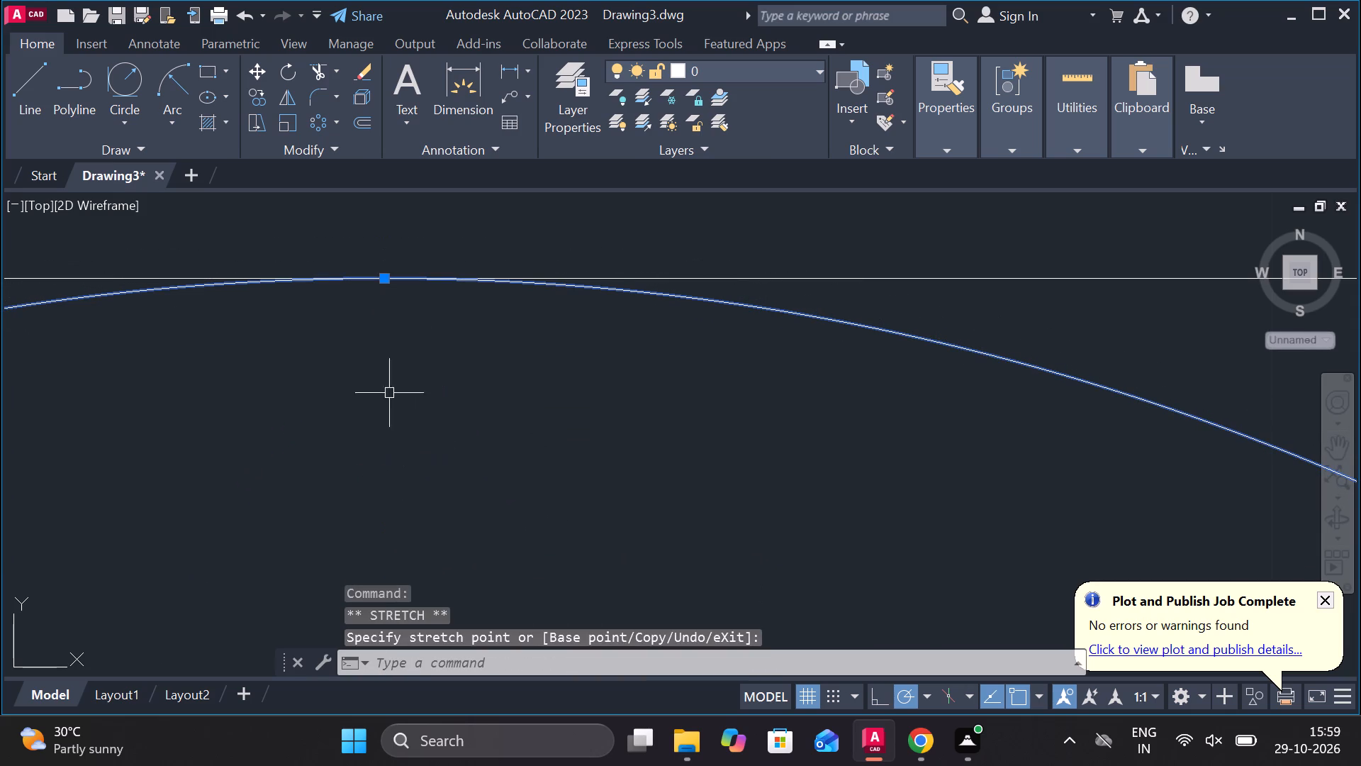
pyautogui.scroll(-3, 382, 357)
pyautogui.scroll(1, 388, 309)
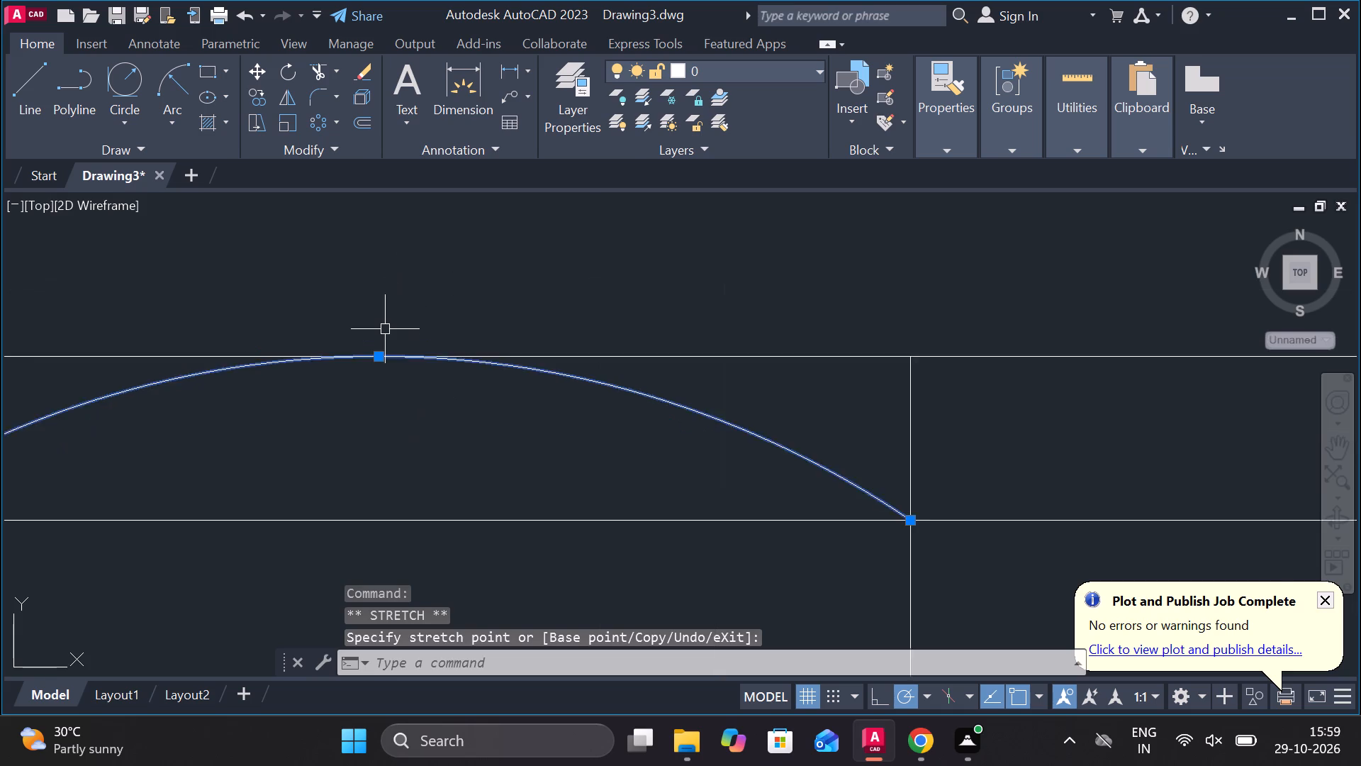
pyautogui.scroll(2, 385, 329)
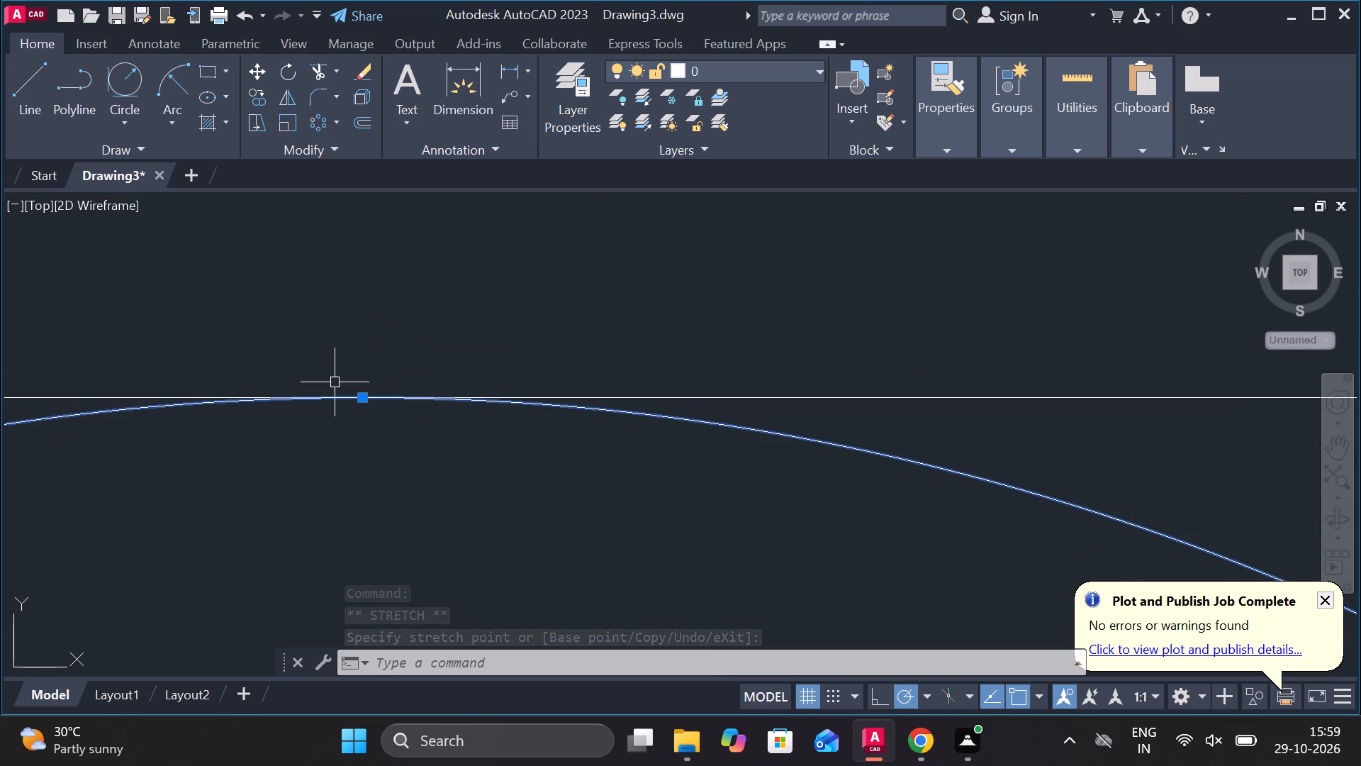
pyautogui.scroll(3, 335, 382)
pyautogui.scroll(-5, 335, 382)
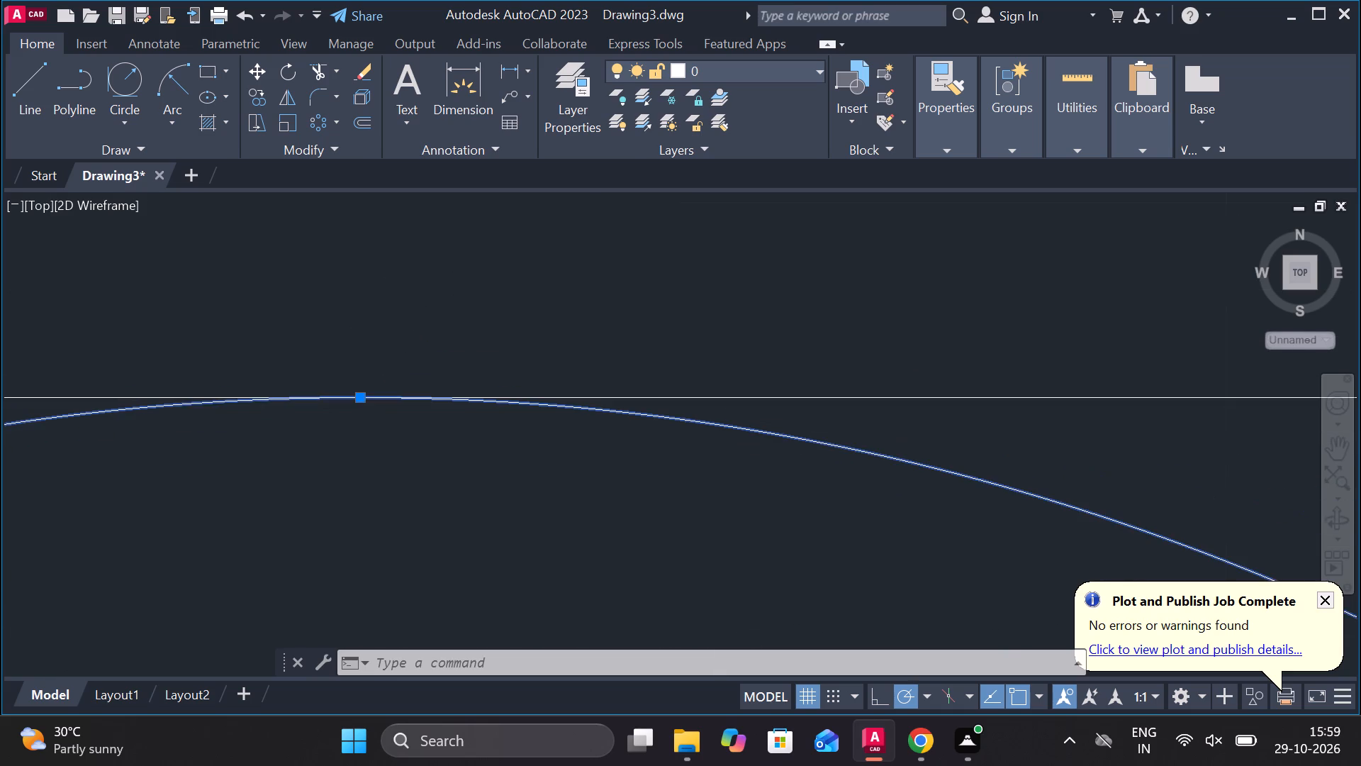
pyautogui.scroll(-3, 335, 382)
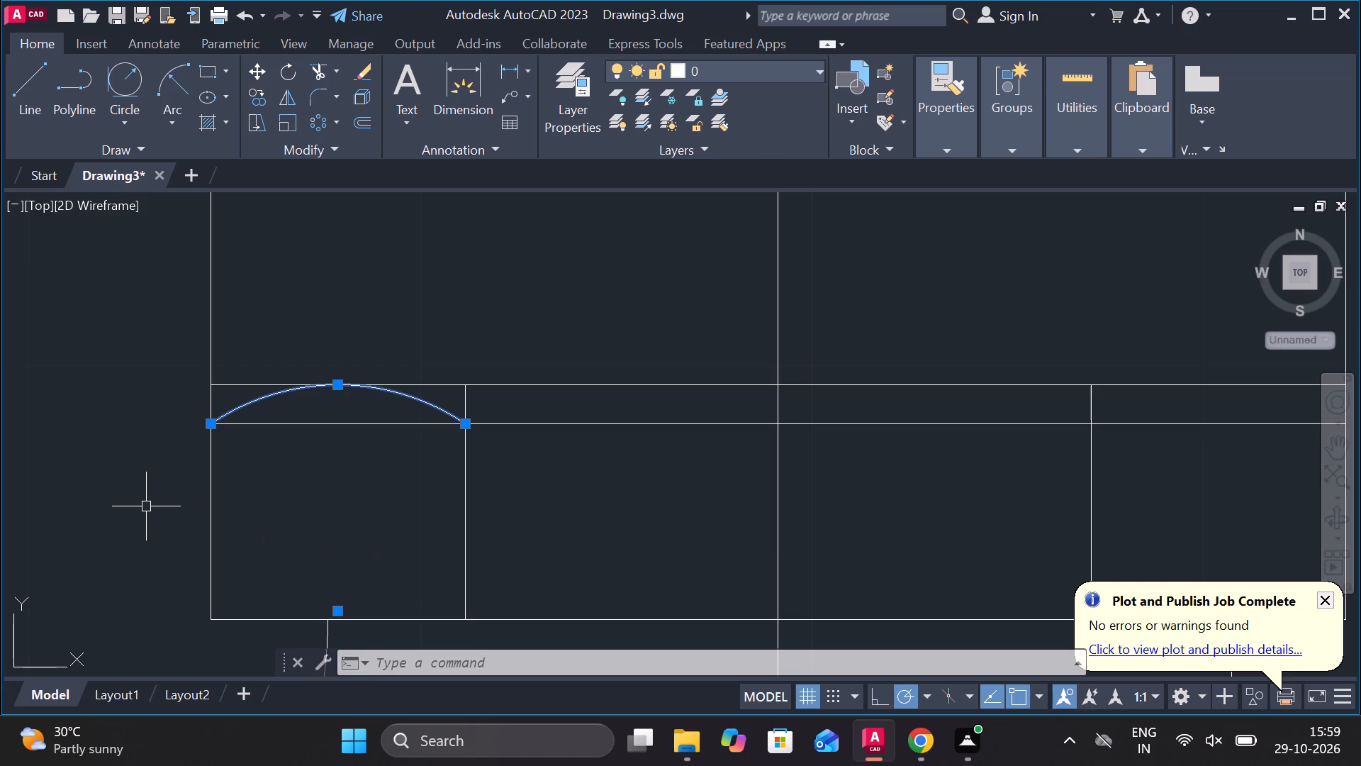
pyautogui.press('Escape')
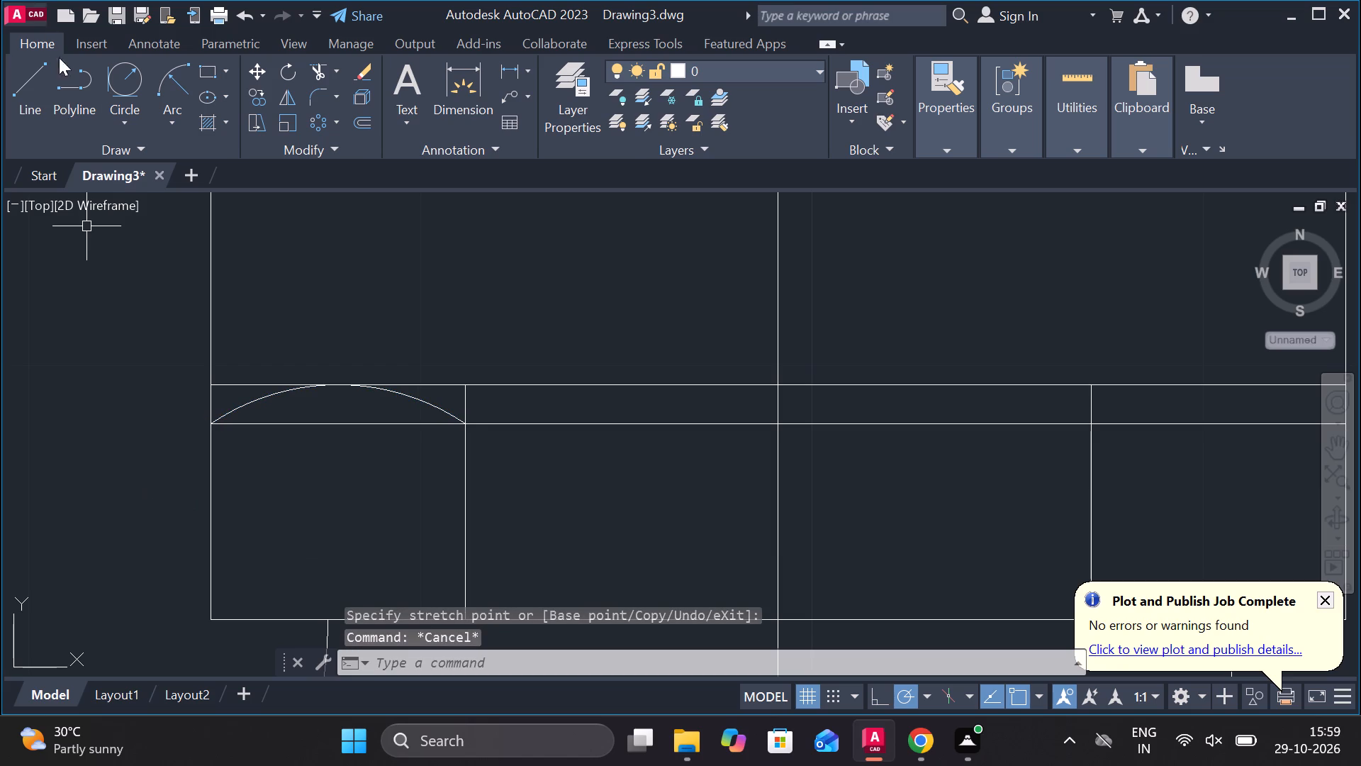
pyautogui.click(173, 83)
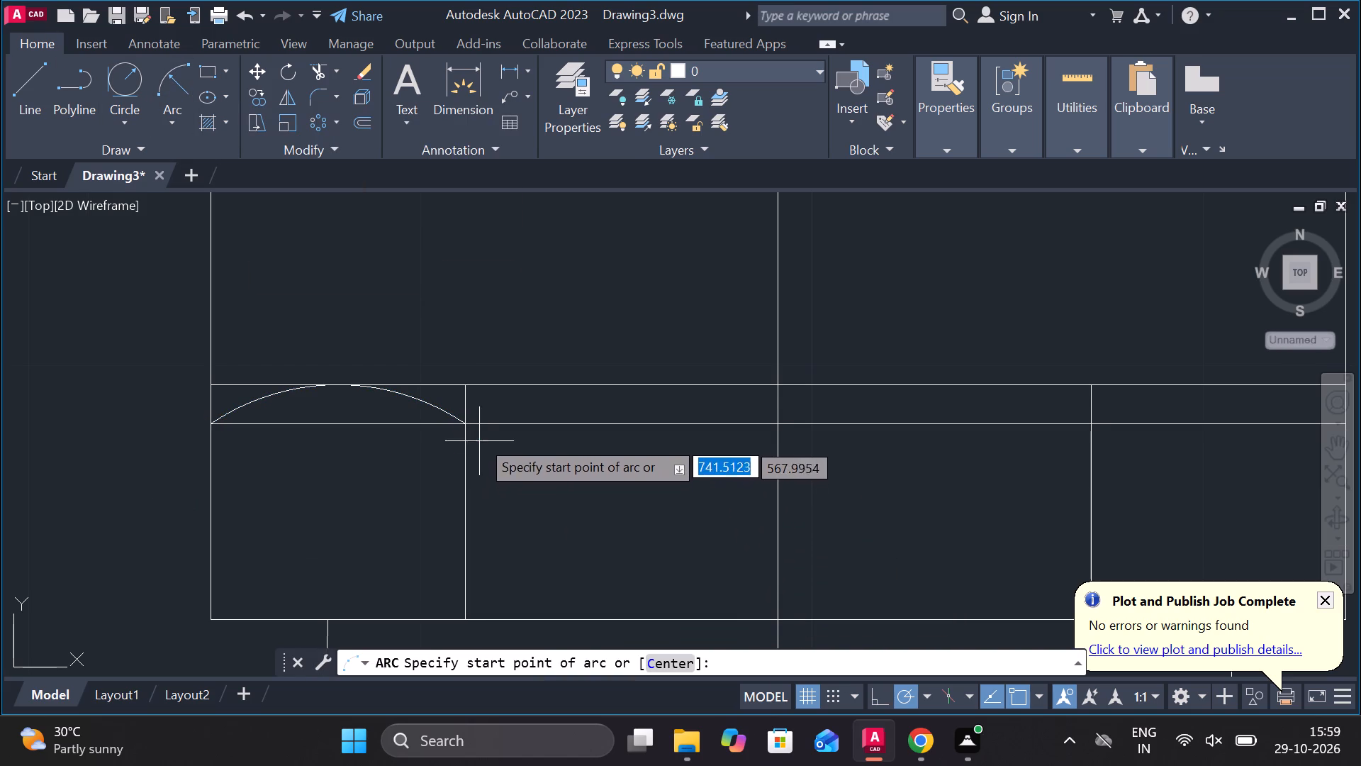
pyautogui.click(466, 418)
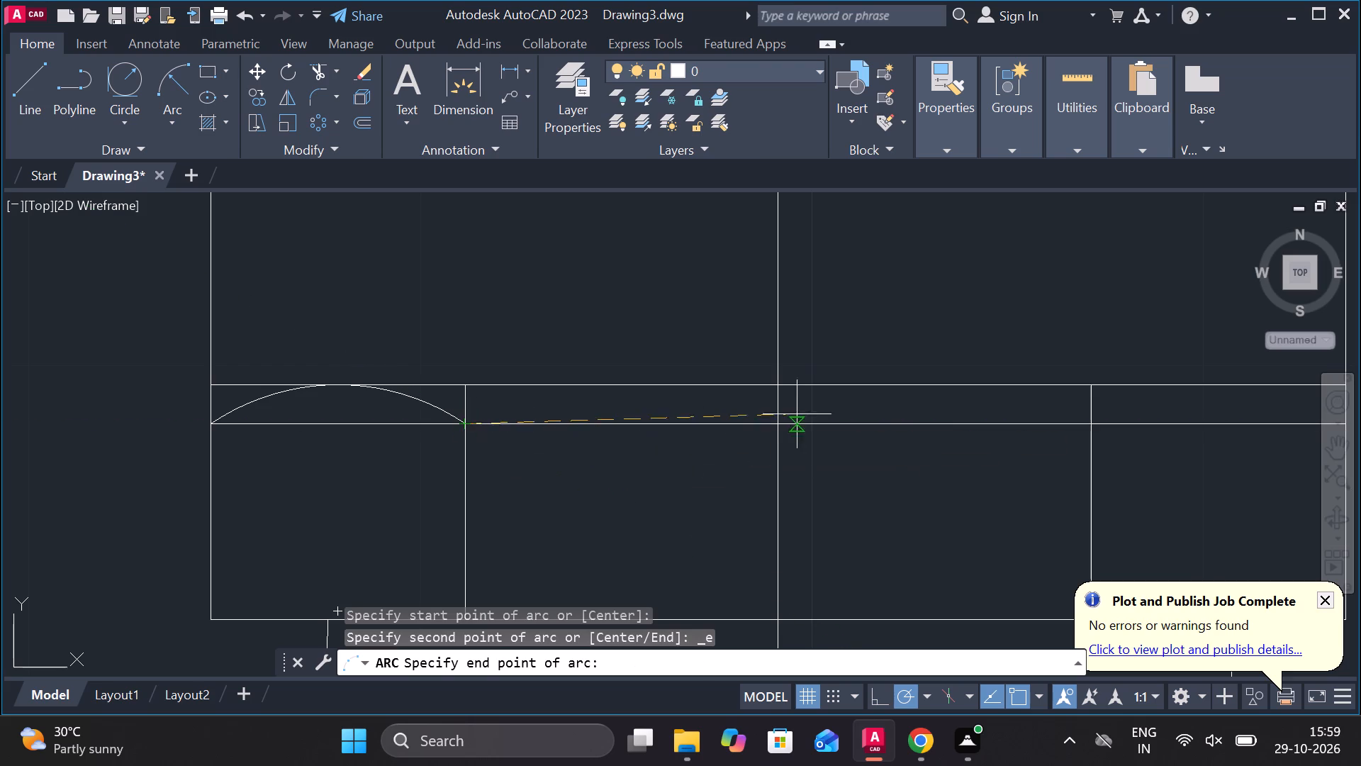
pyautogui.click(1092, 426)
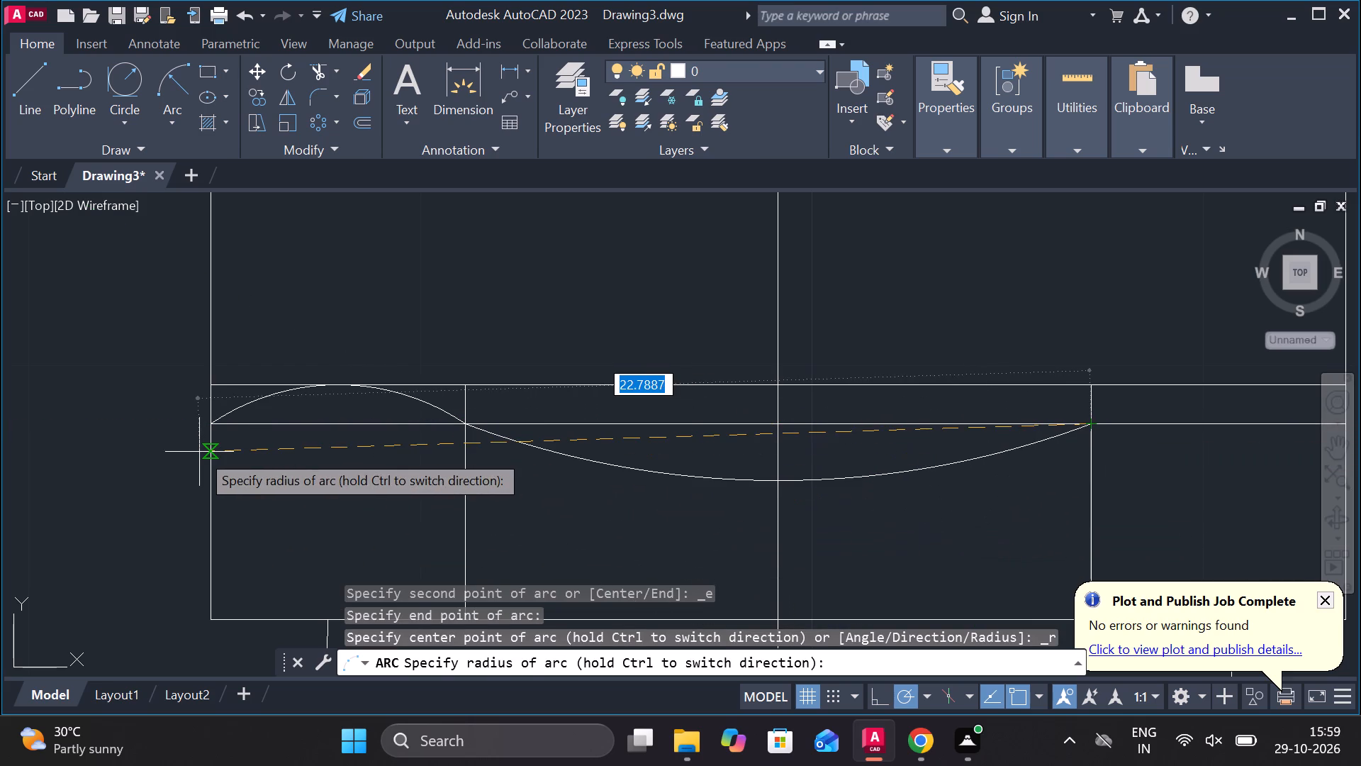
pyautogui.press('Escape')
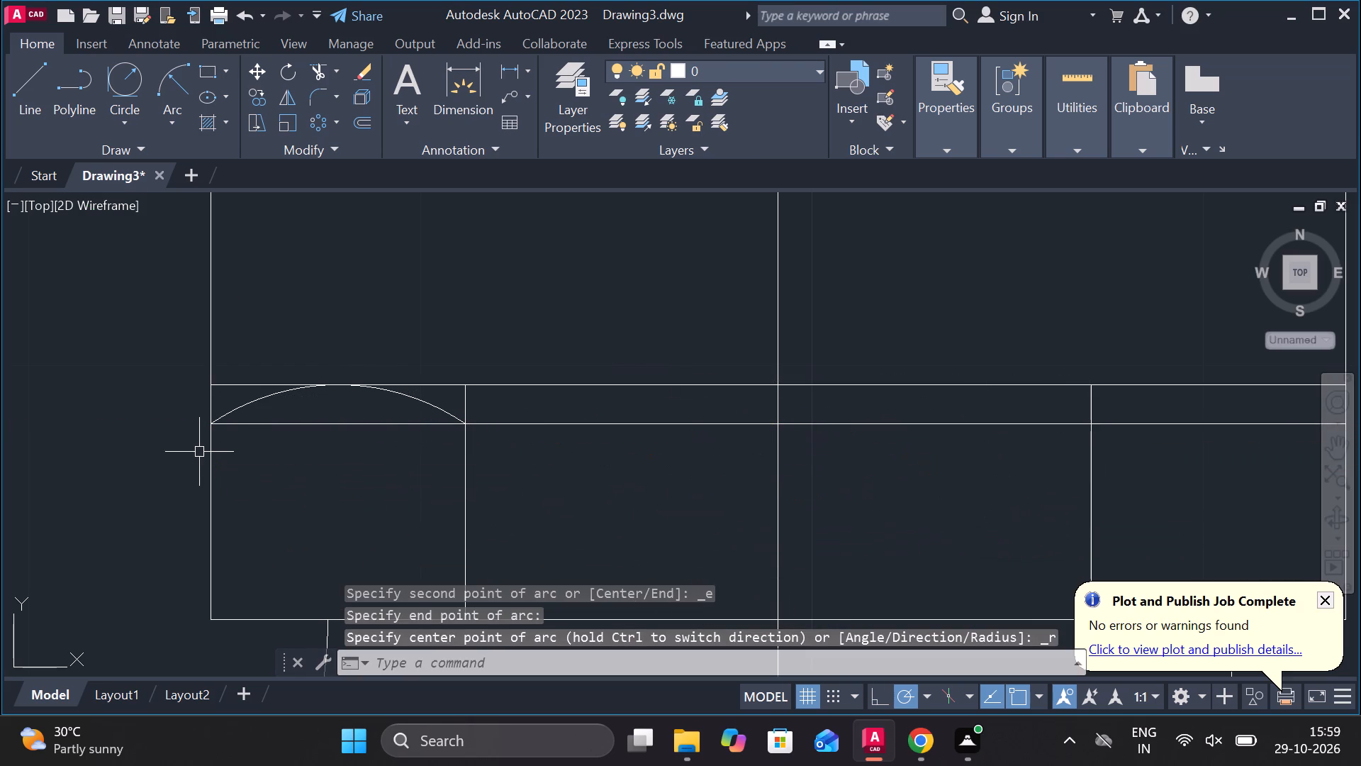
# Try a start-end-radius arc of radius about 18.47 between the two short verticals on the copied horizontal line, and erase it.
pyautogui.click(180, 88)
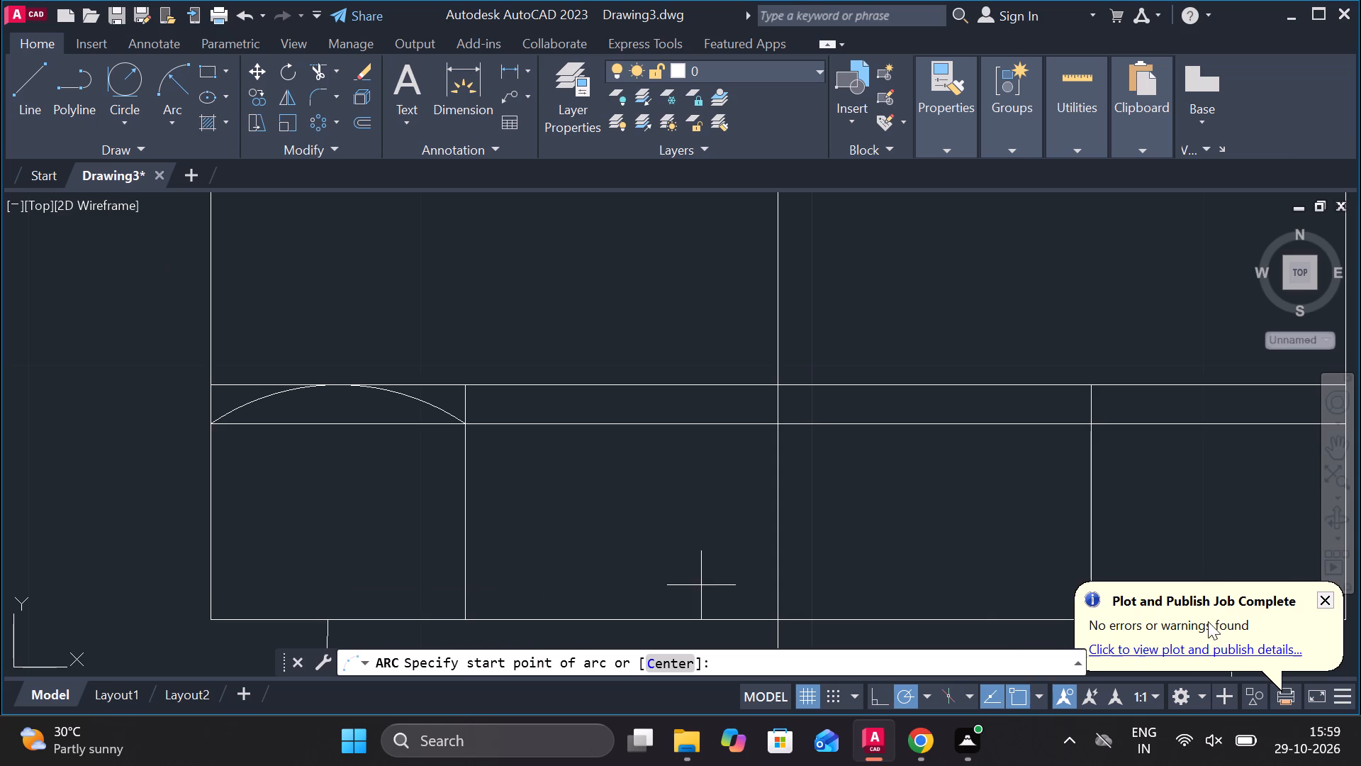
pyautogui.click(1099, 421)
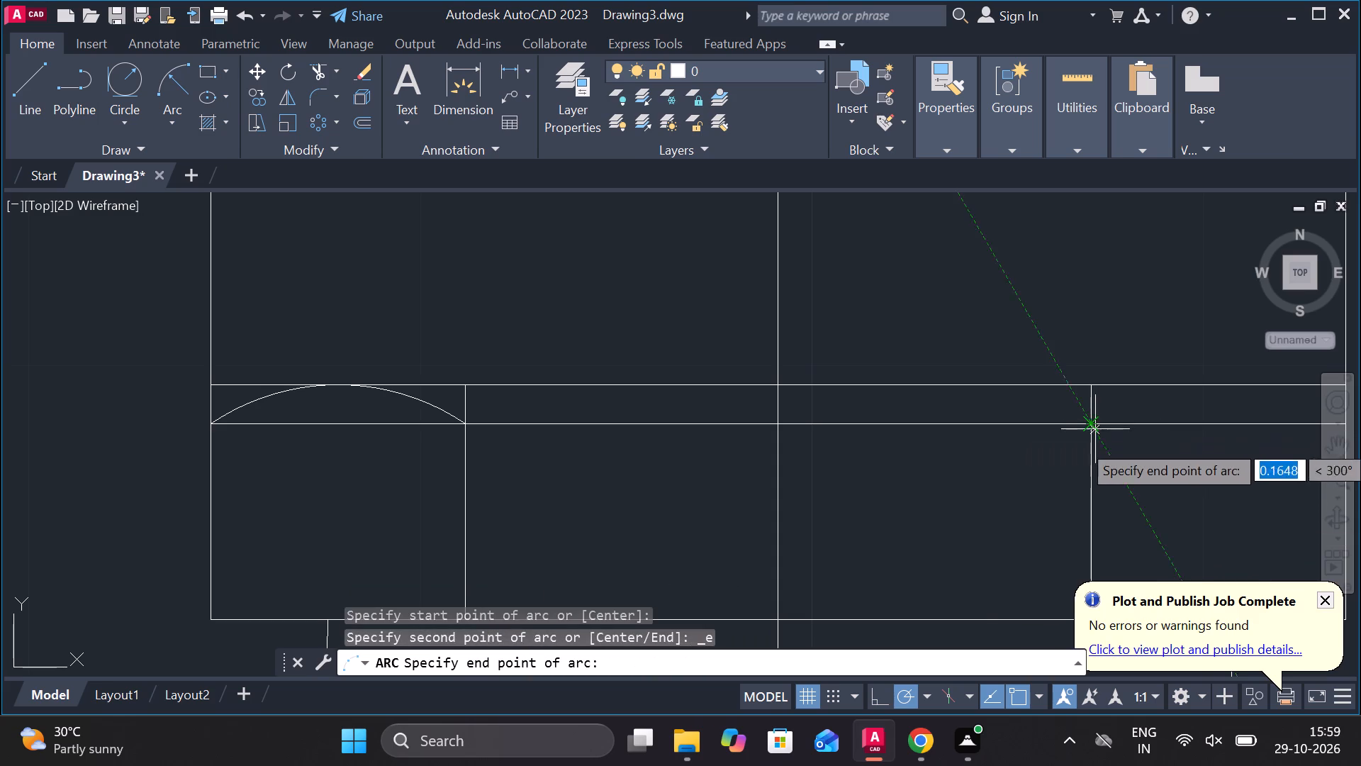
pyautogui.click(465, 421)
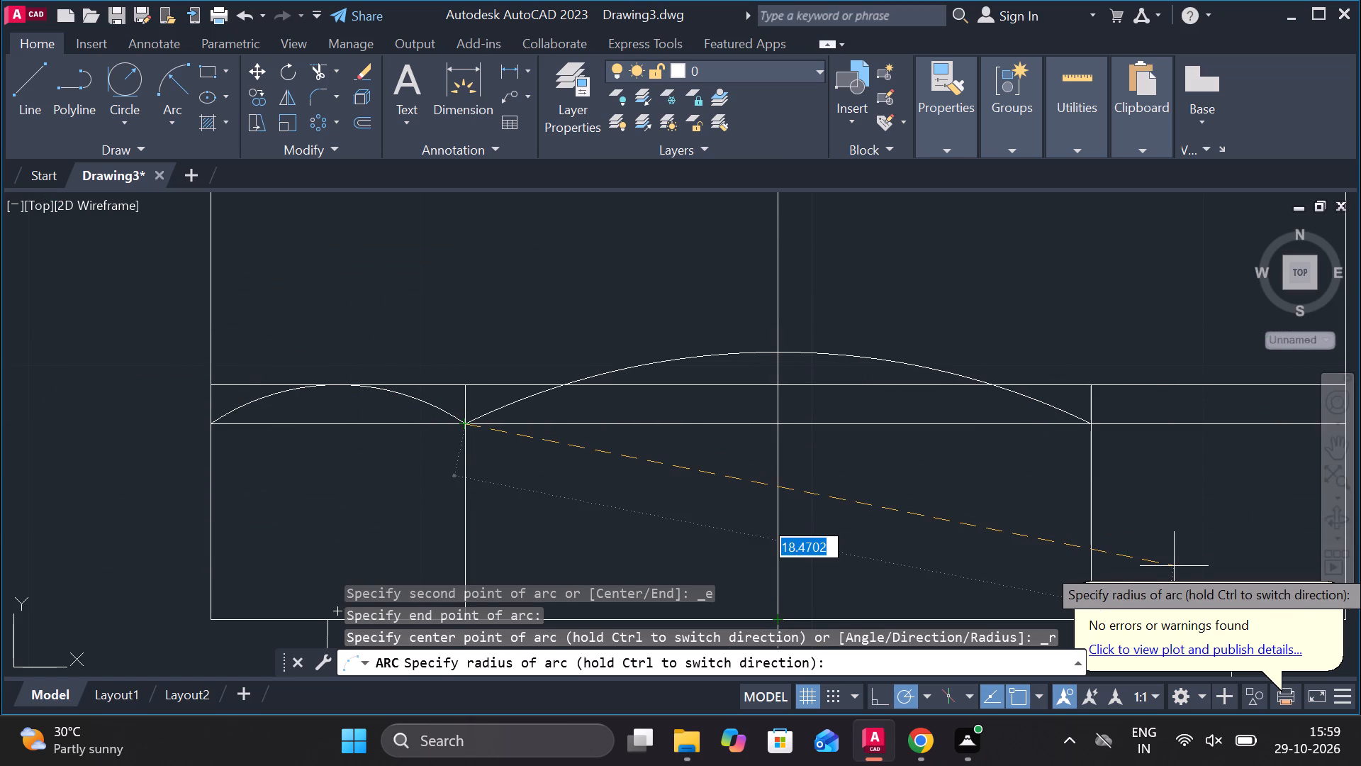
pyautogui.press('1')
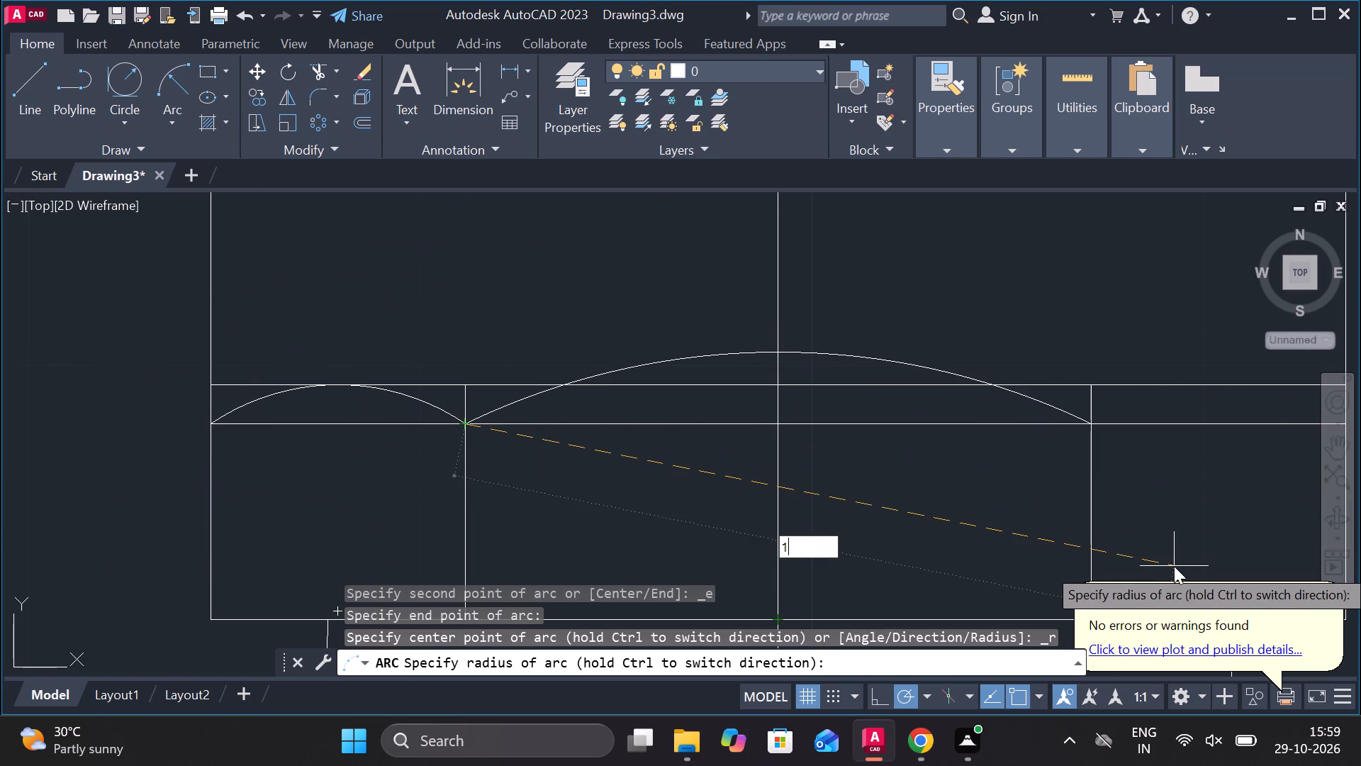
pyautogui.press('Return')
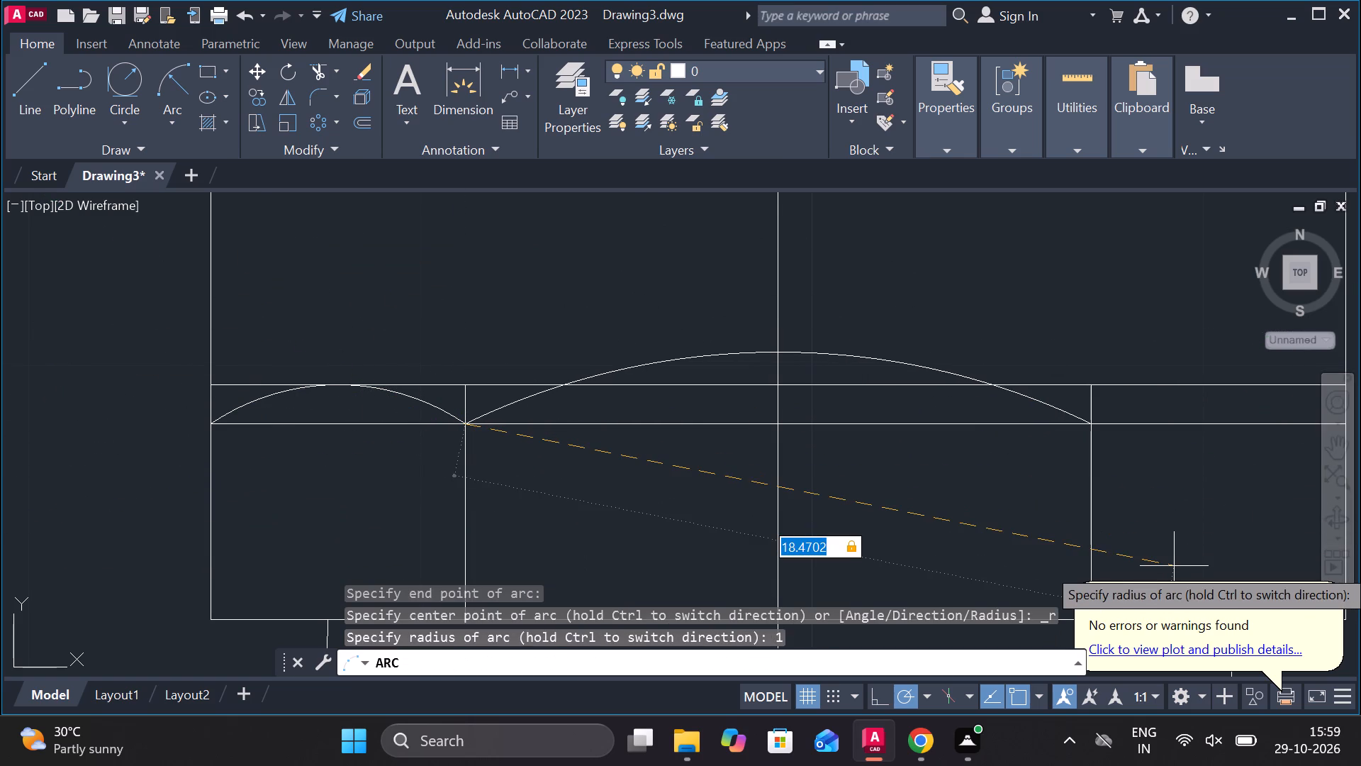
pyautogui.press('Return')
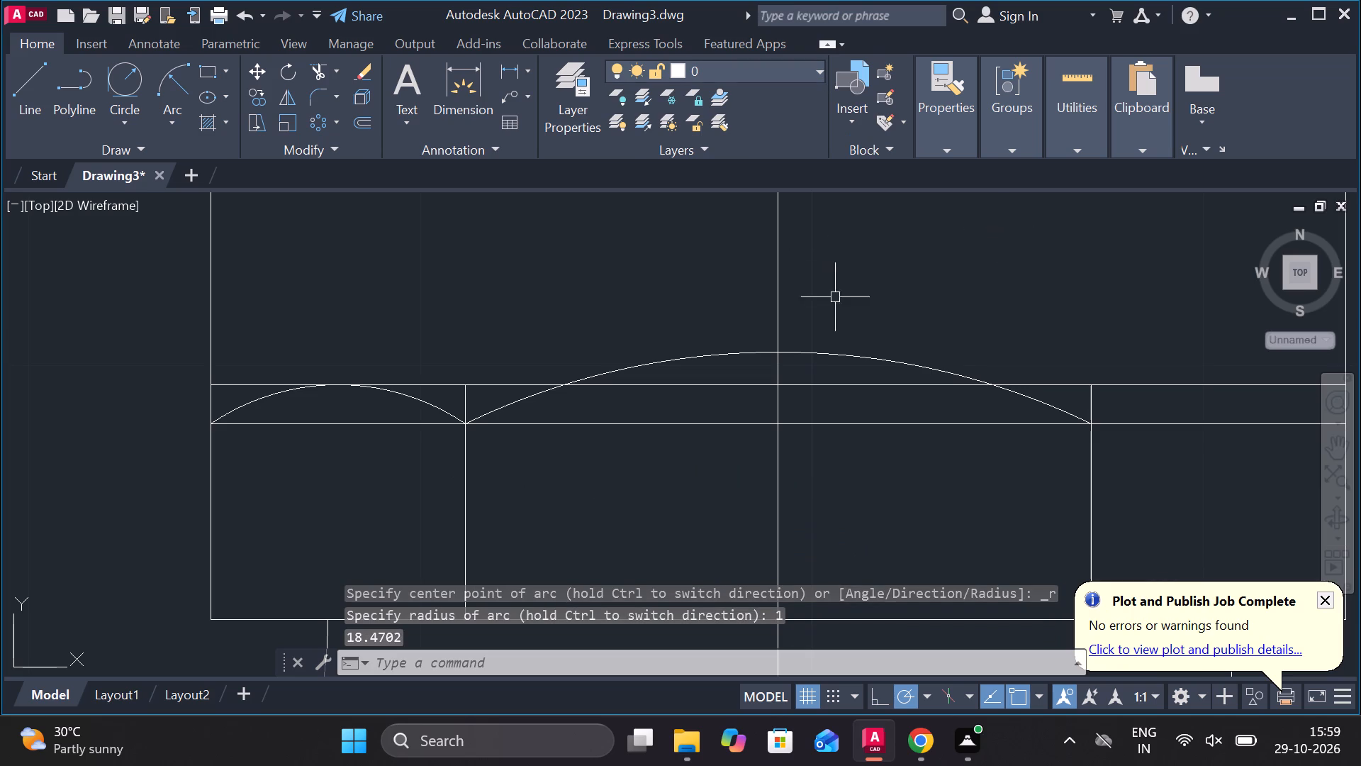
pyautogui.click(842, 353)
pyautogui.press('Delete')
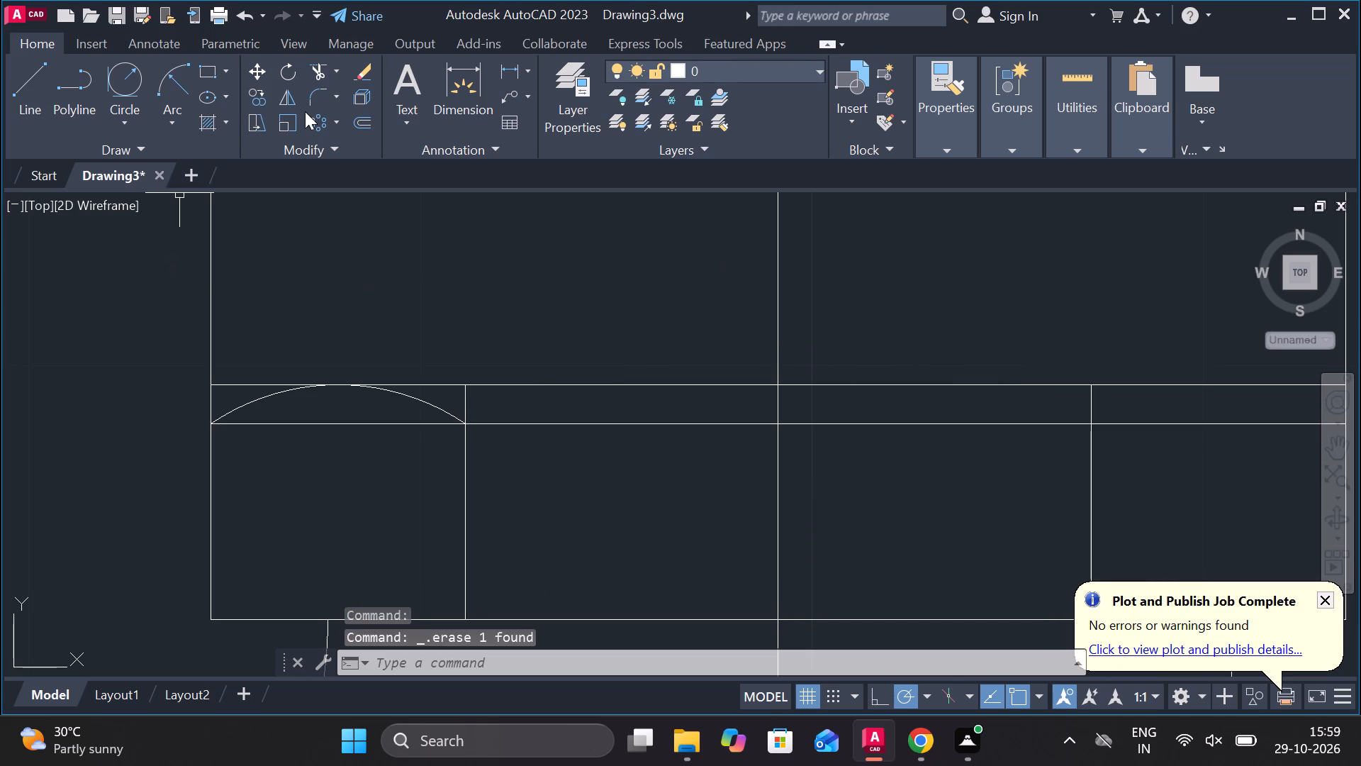
# Erase the two long vertical side lines of the section above the neck.
pyautogui.scroll(-1, 507, 347)
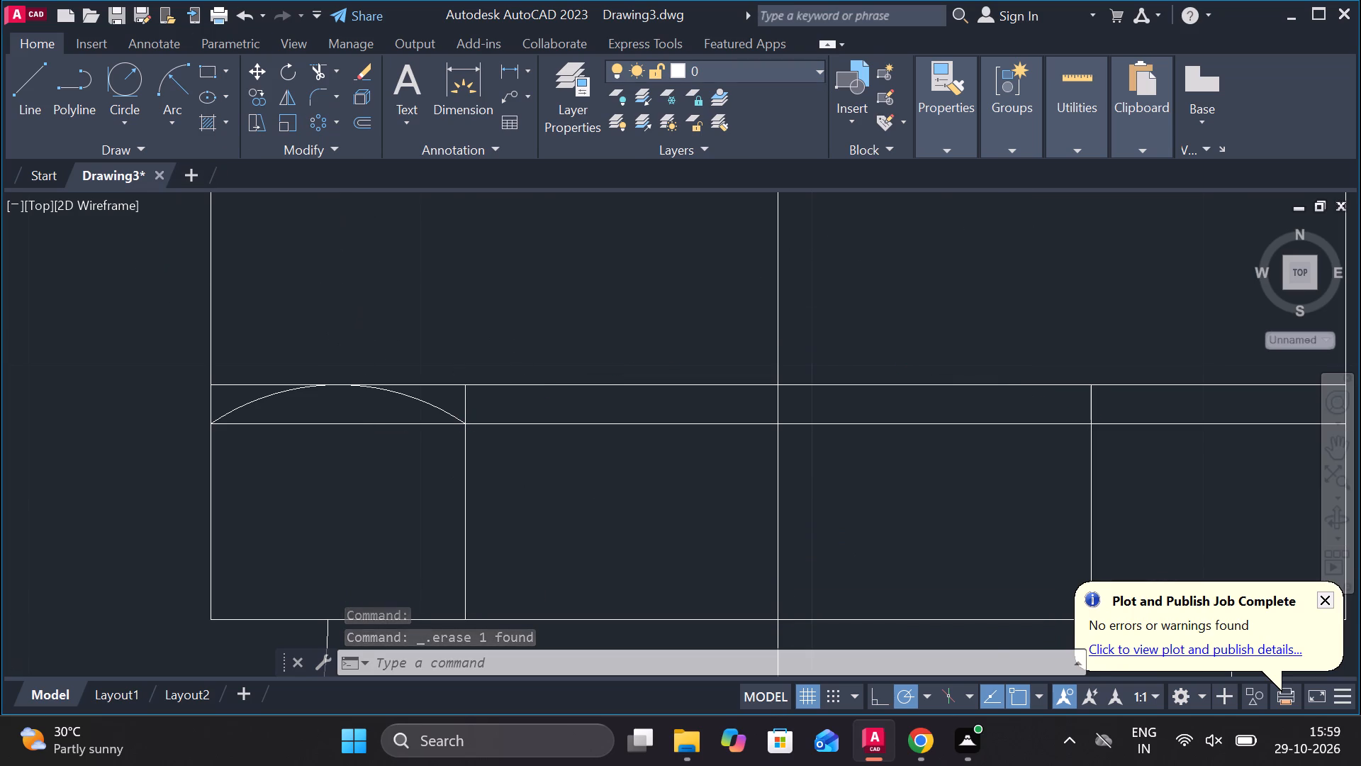
pyautogui.scroll(-2, 507, 347)
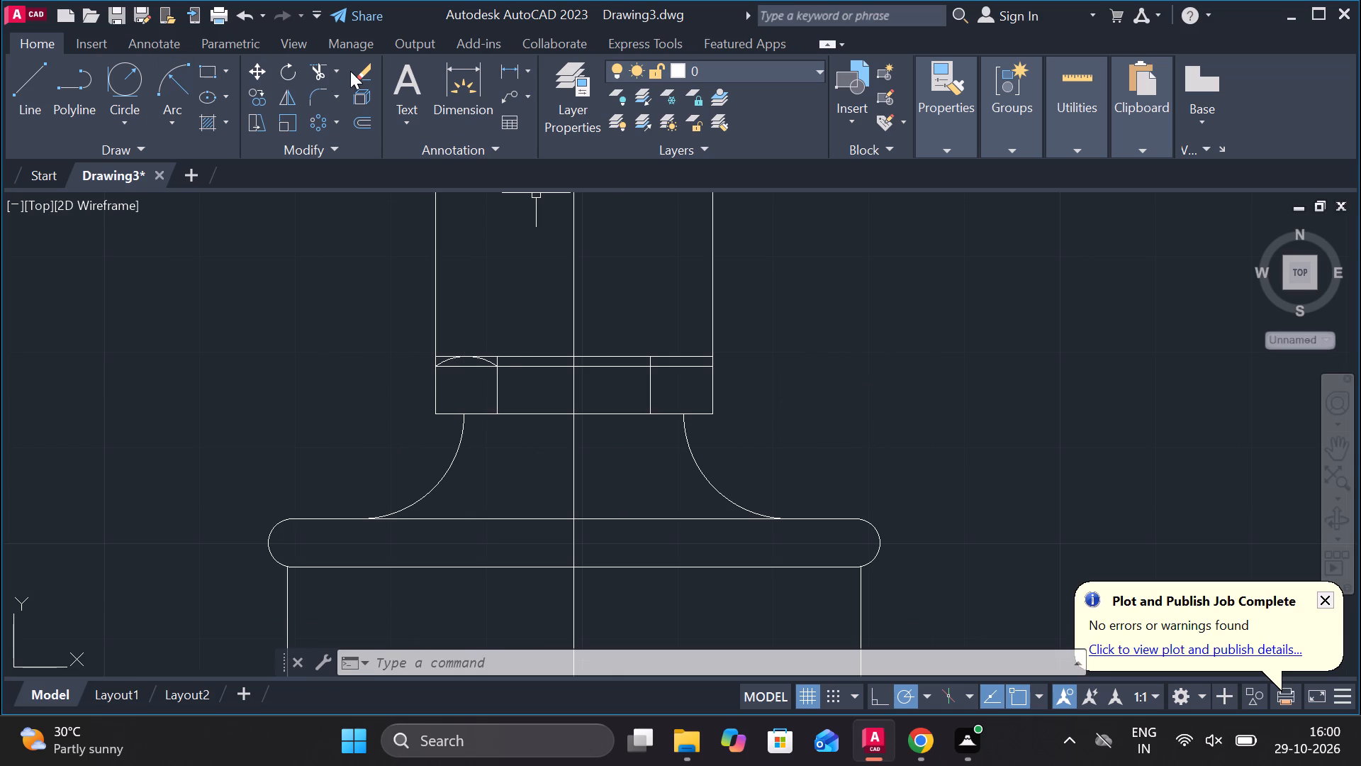
pyautogui.click(434, 284)
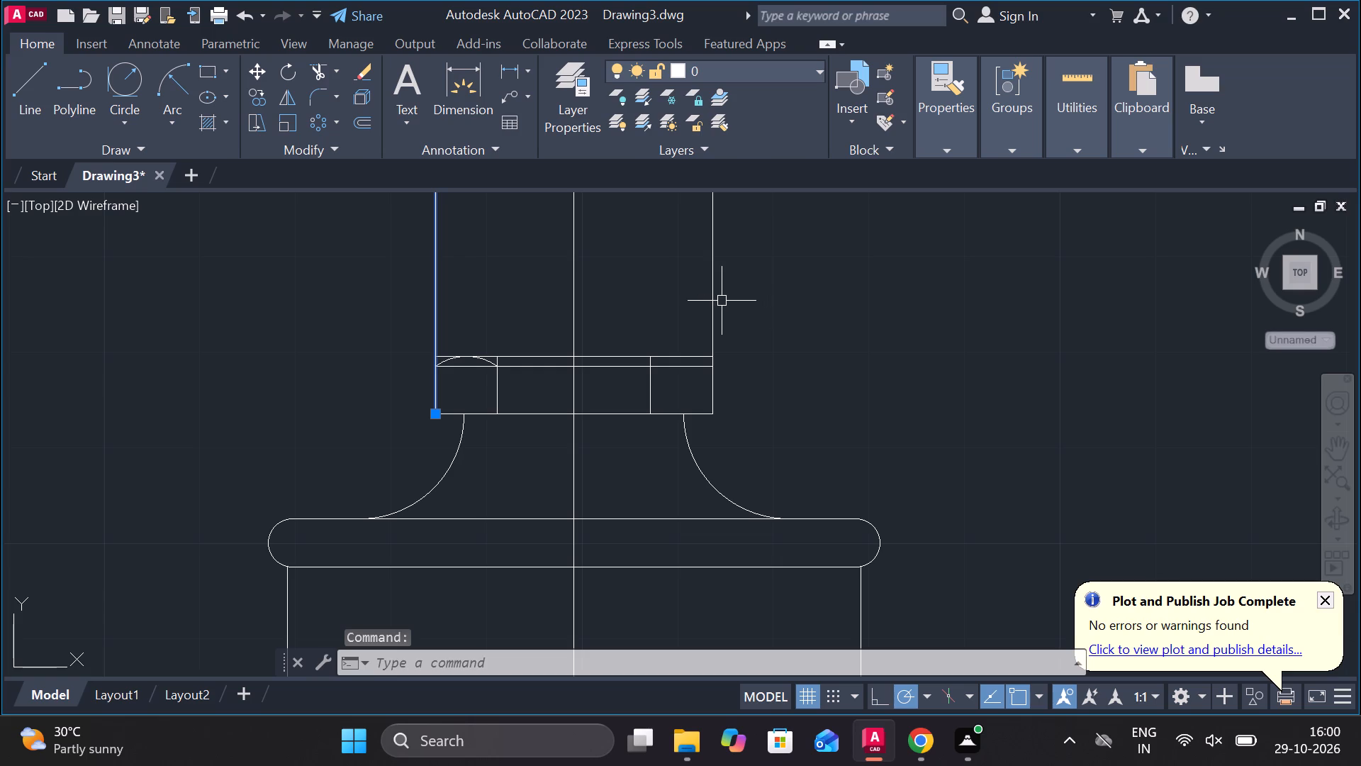
pyautogui.click(712, 304)
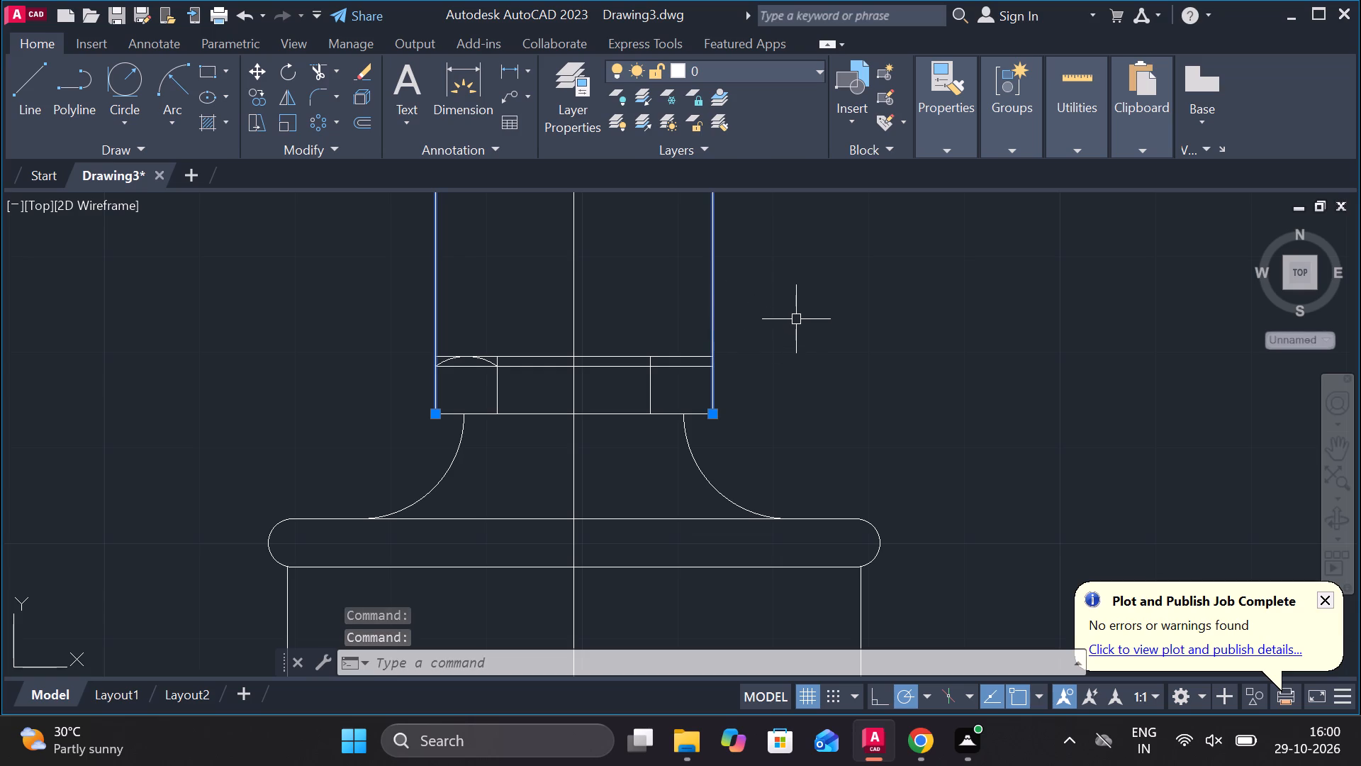
pyautogui.press('Delete')
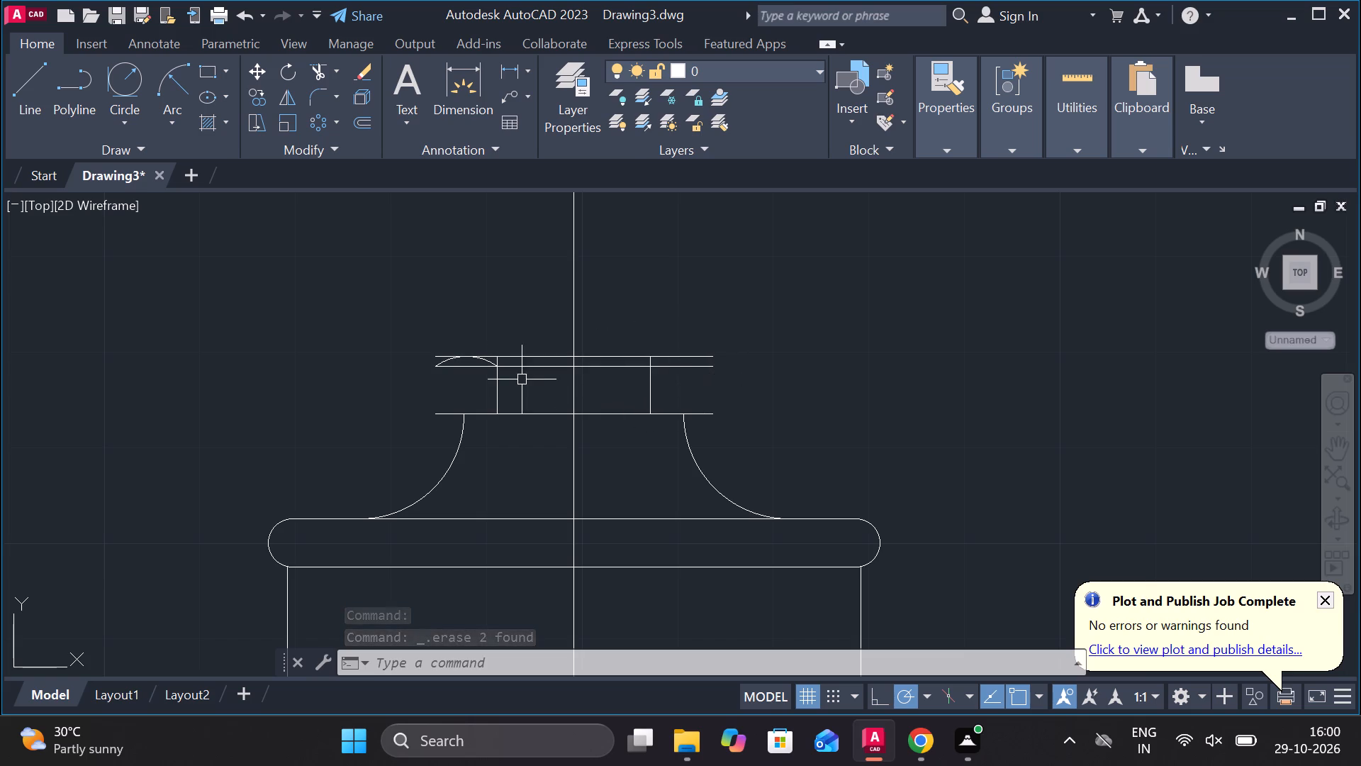
# Erase the remaining strip above the neck: its two upper horizontal lines, the small arc and both short verticals.
pyautogui.click(410, 326)
pyautogui.moveTo(410, 326); pyautogui.dragTo(455, 355)
pyautogui.moveTo(460, 358); pyautogui.dragTo(530, 383)
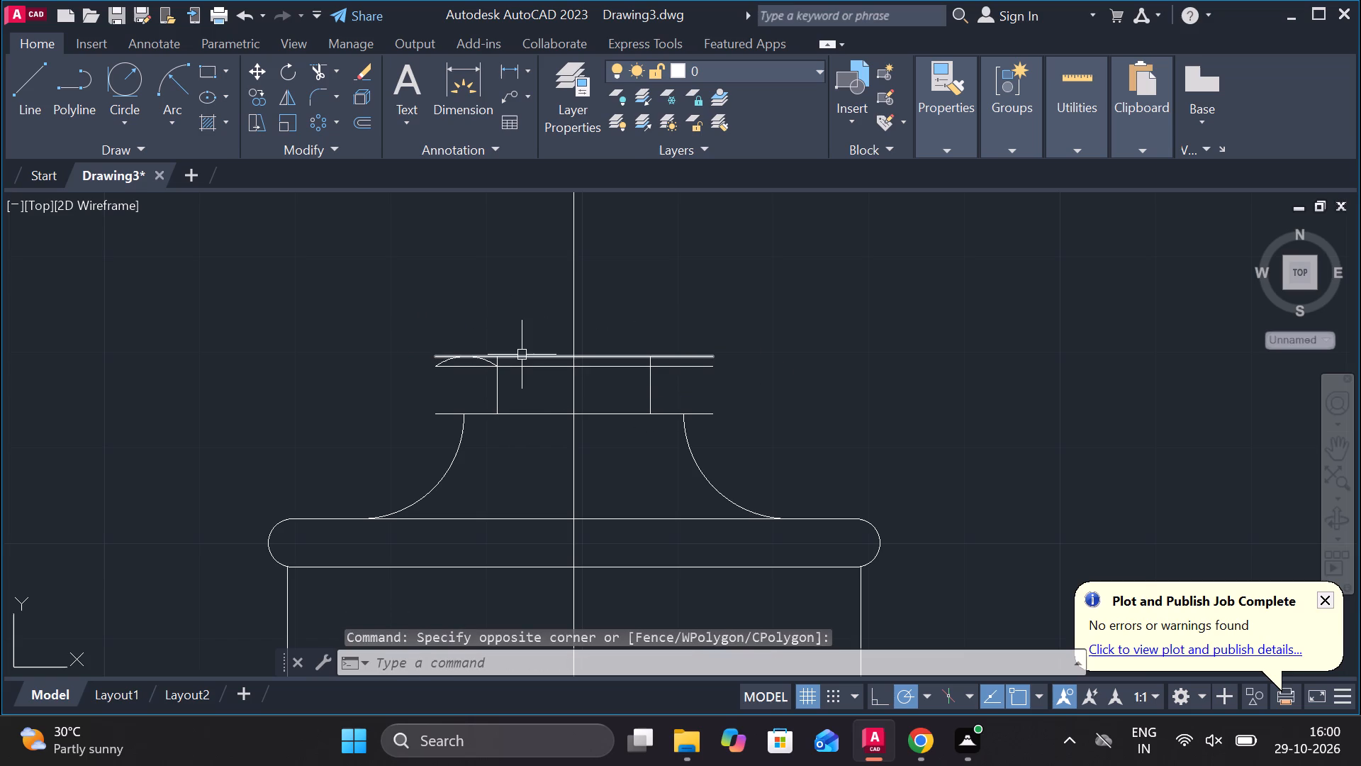
pyautogui.click(522, 355)
pyautogui.click(537, 366)
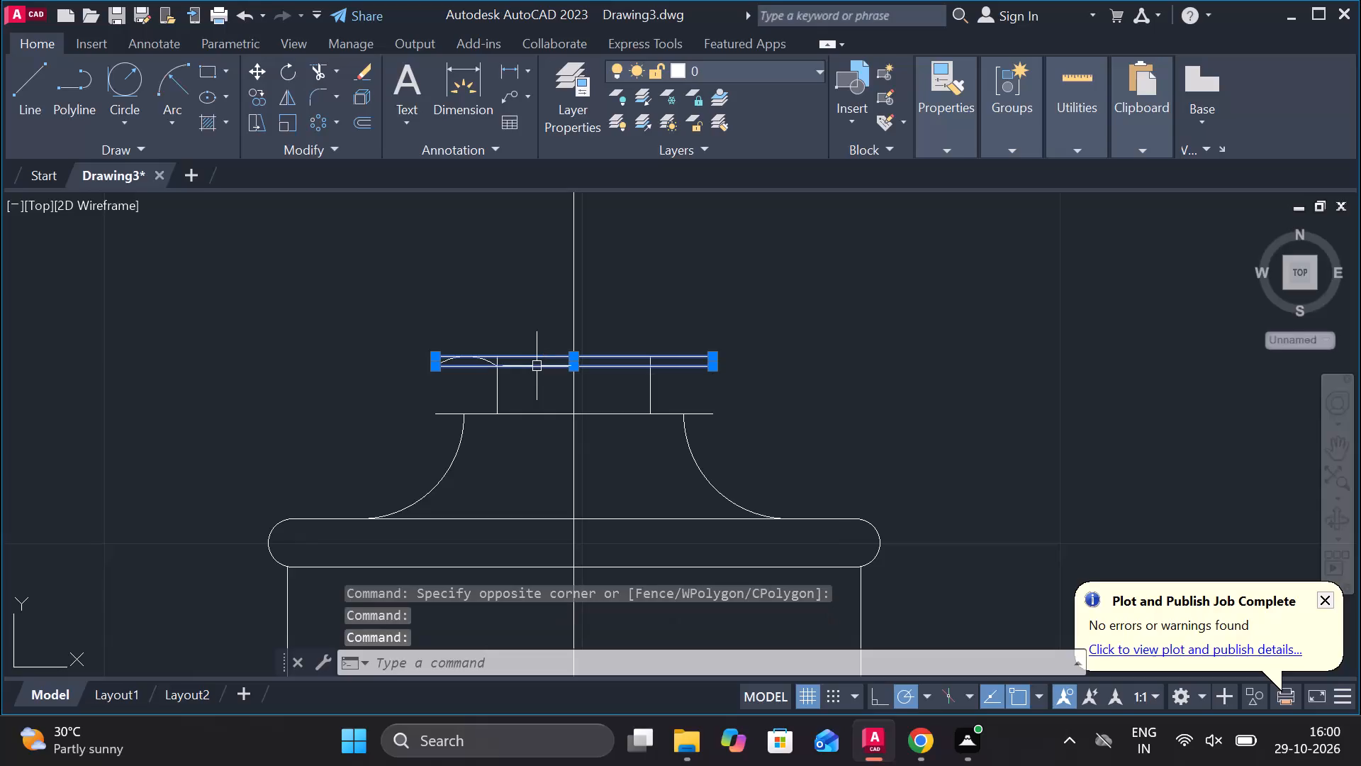
pyautogui.press('Delete')
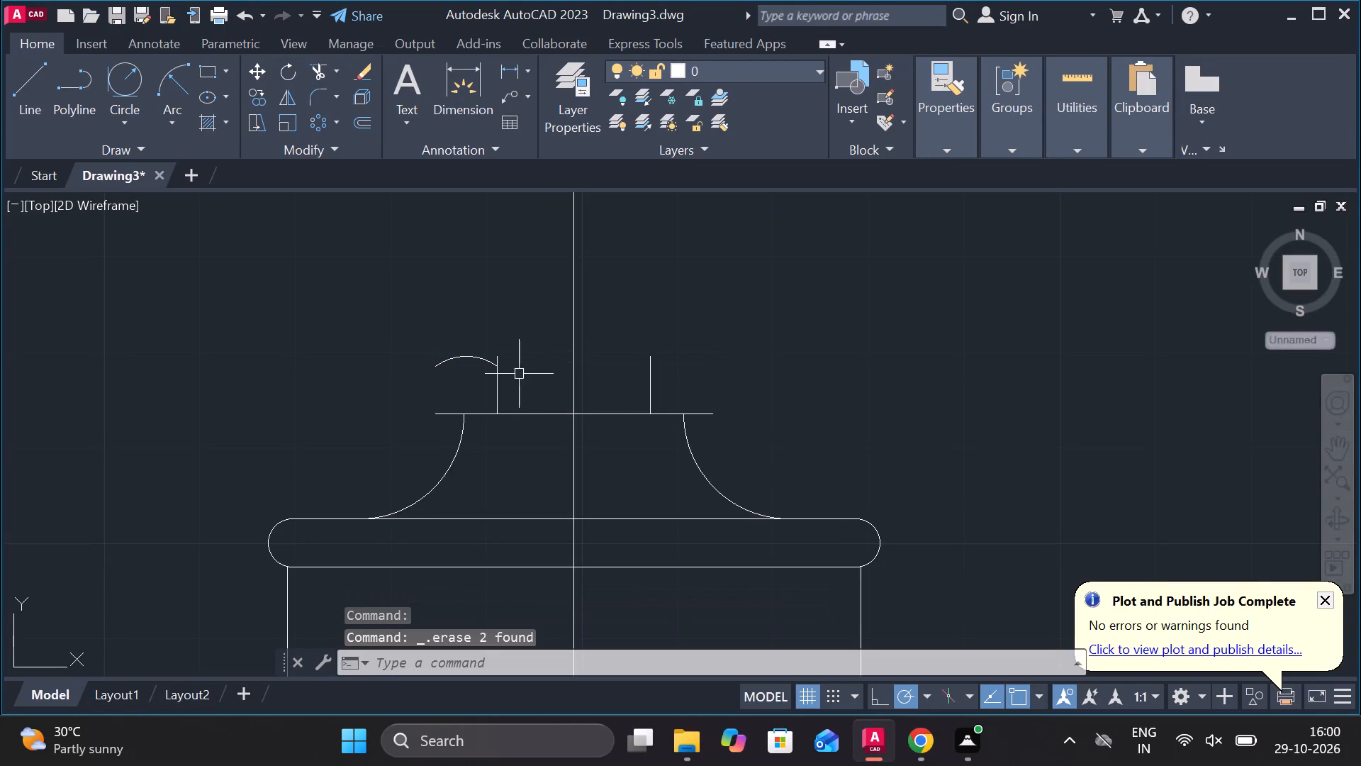
pyautogui.click(471, 356)
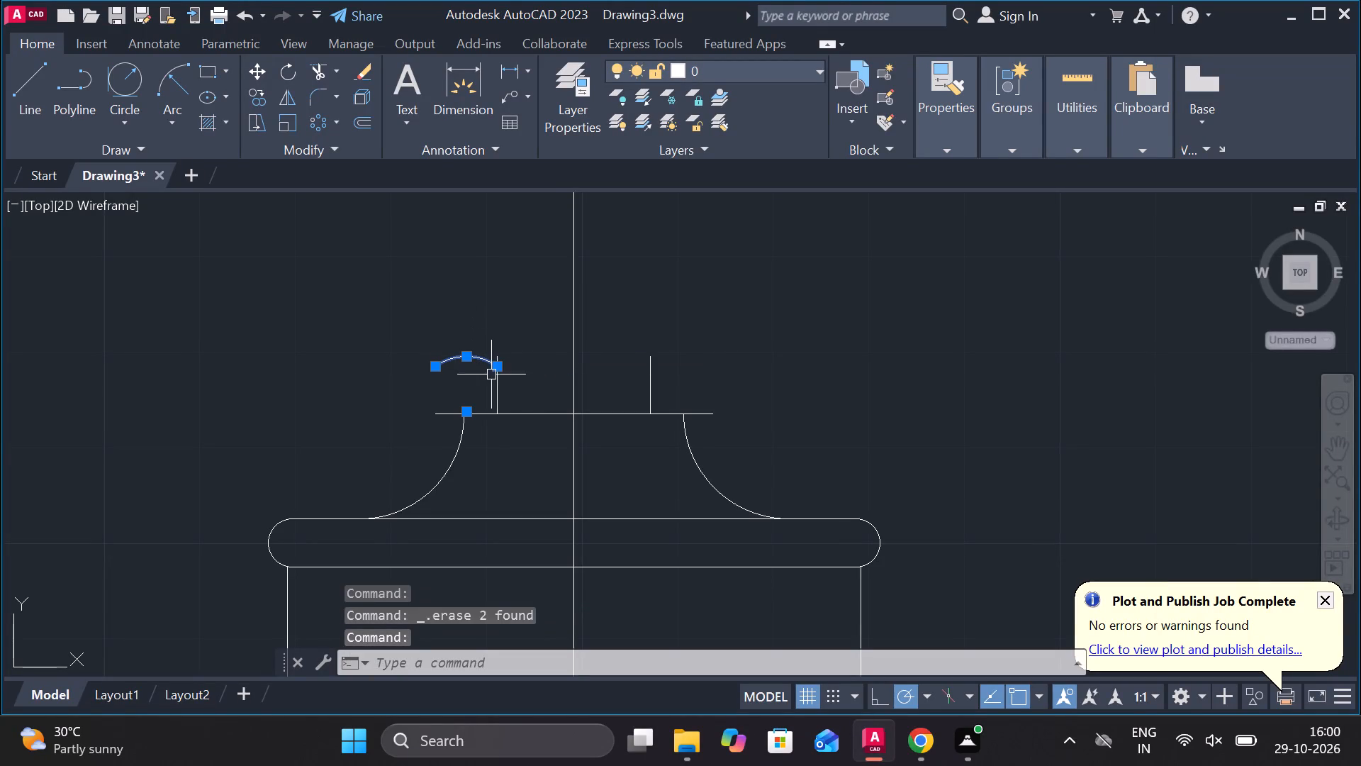
pyautogui.click(500, 383)
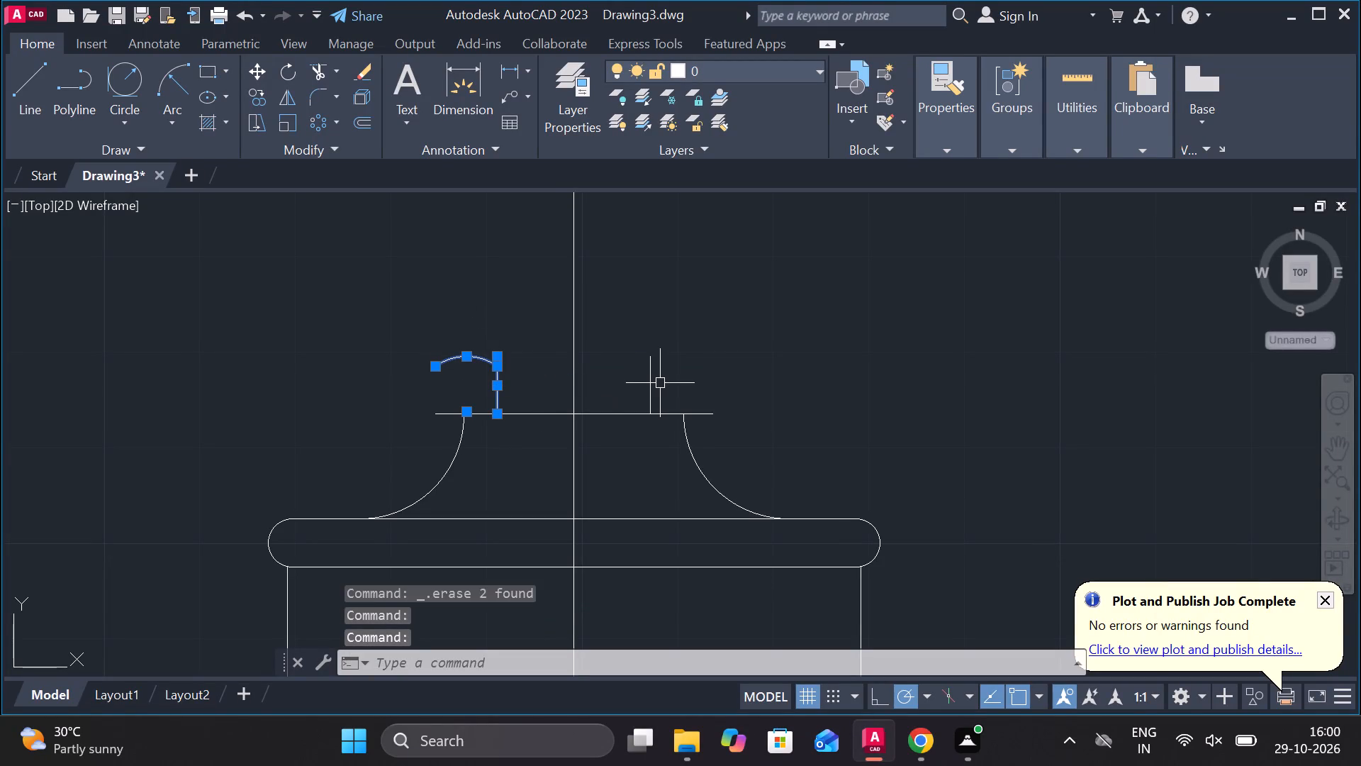
pyautogui.click(652, 385)
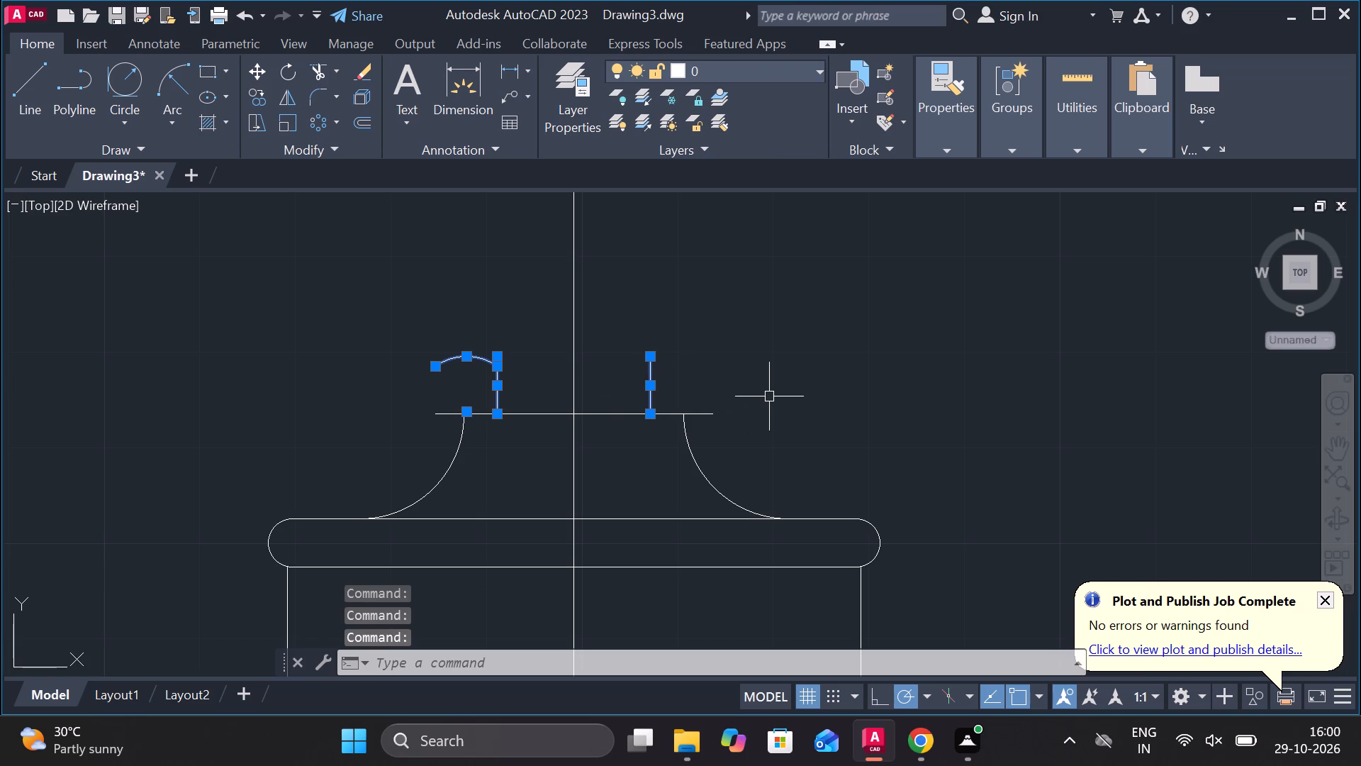
pyautogui.press('Delete')
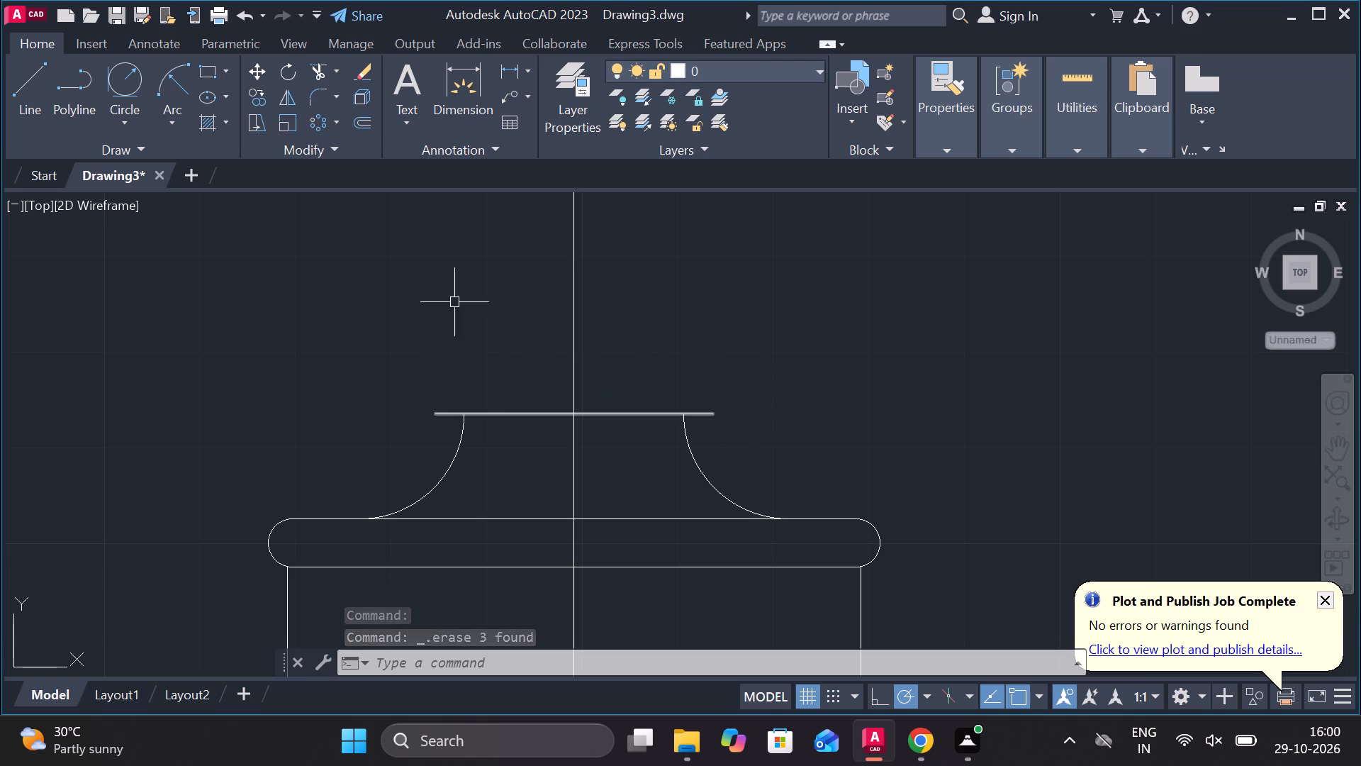
# Trim both overhanging ends of the neck's top horizontal line back to the neck arcs.
pyautogui.click(307, 62)
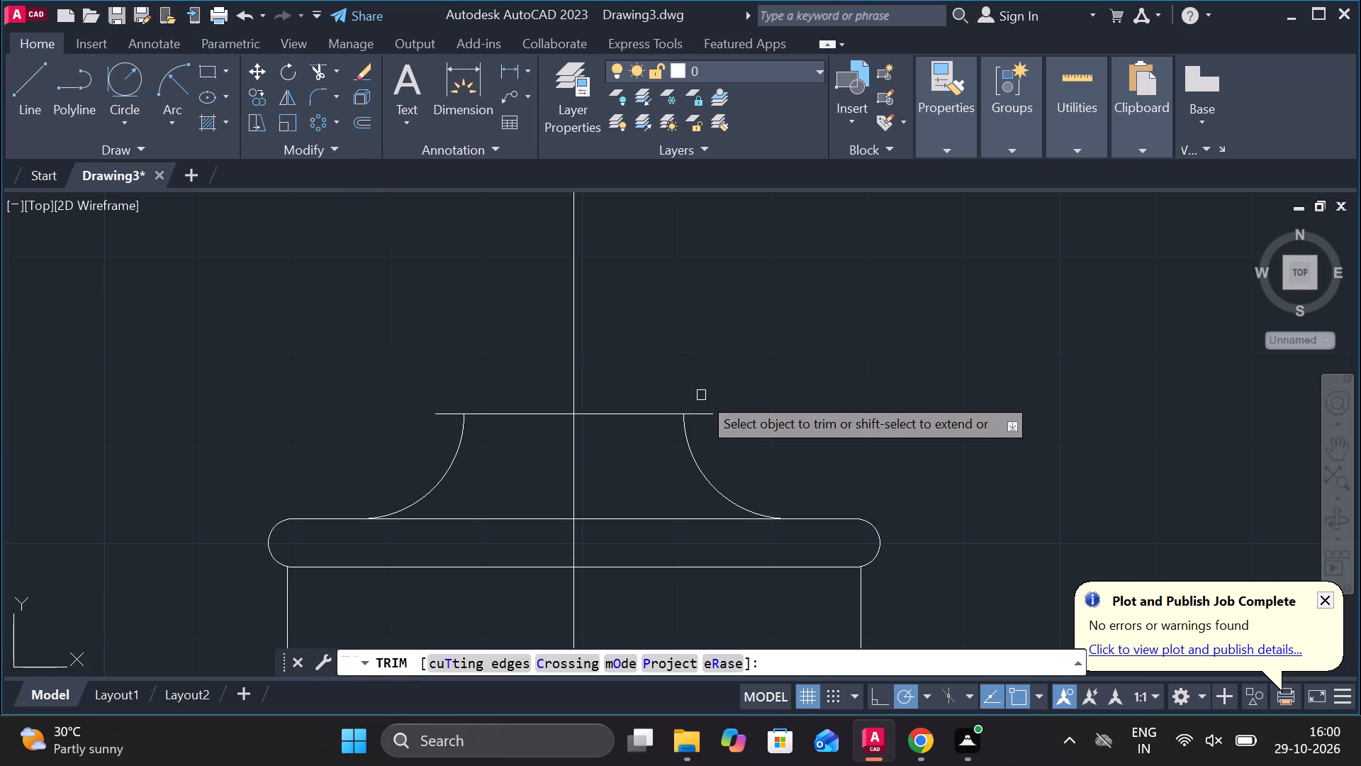
pyautogui.click(712, 413)
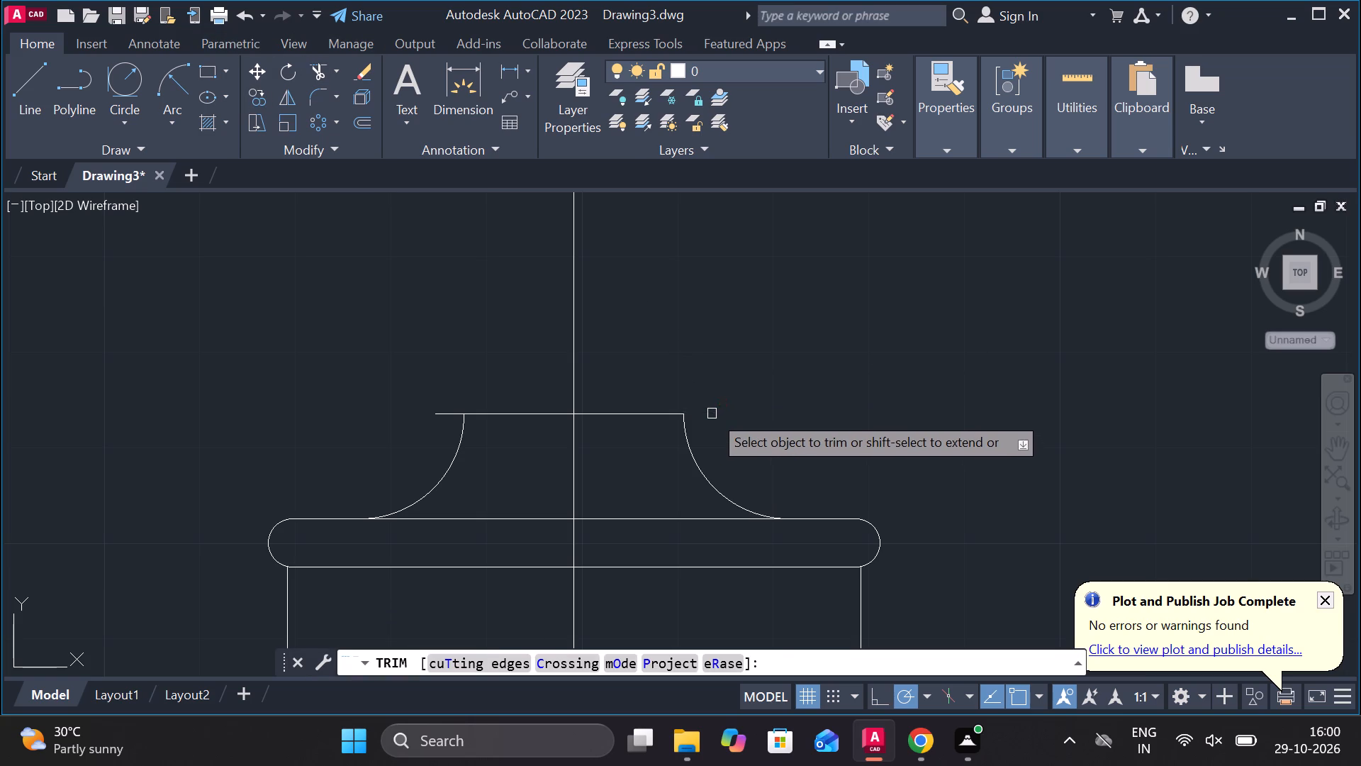
pyautogui.click(448, 416)
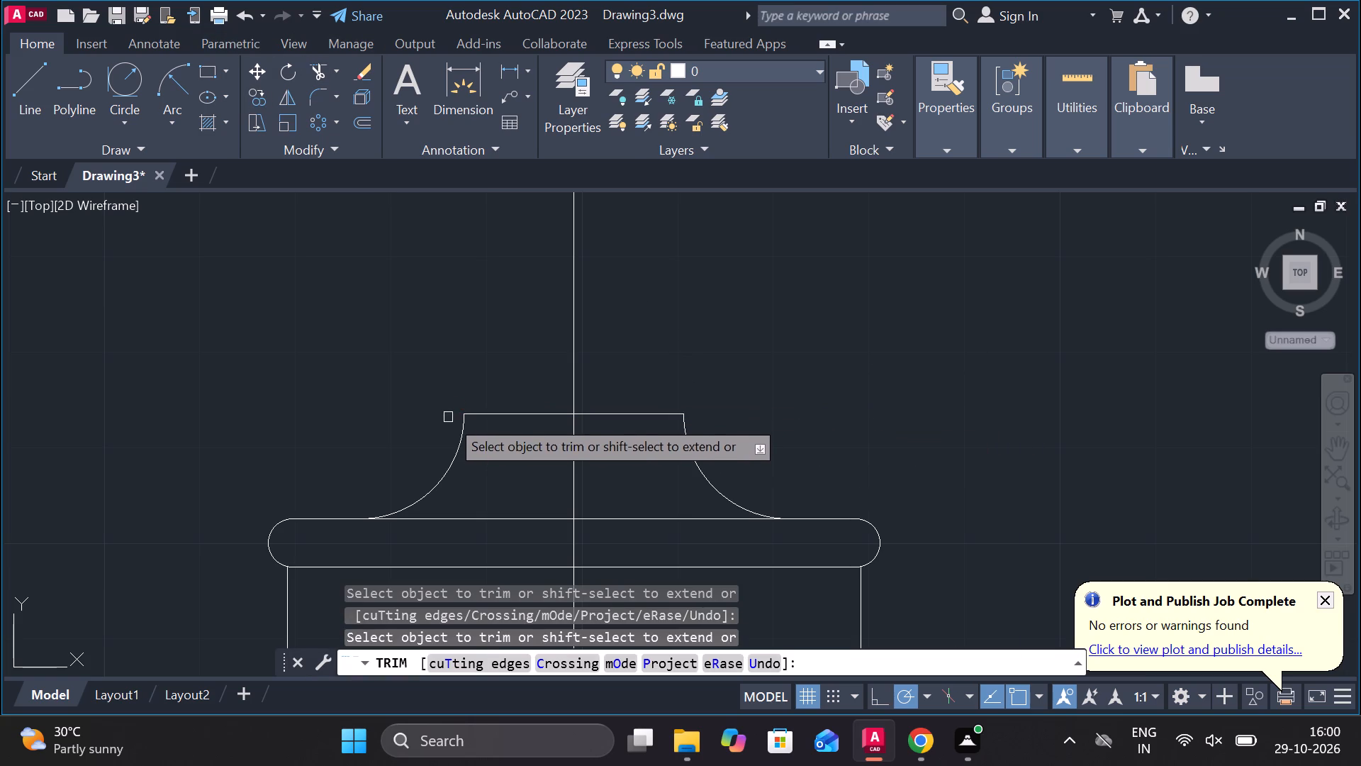
# Draw a closed 29 by 6 rectangle from lines in the empty area to the lower right of the profile.
pyautogui.scroll(-4, 870, 316)
pyautogui.scroll(-1, 986, 344)
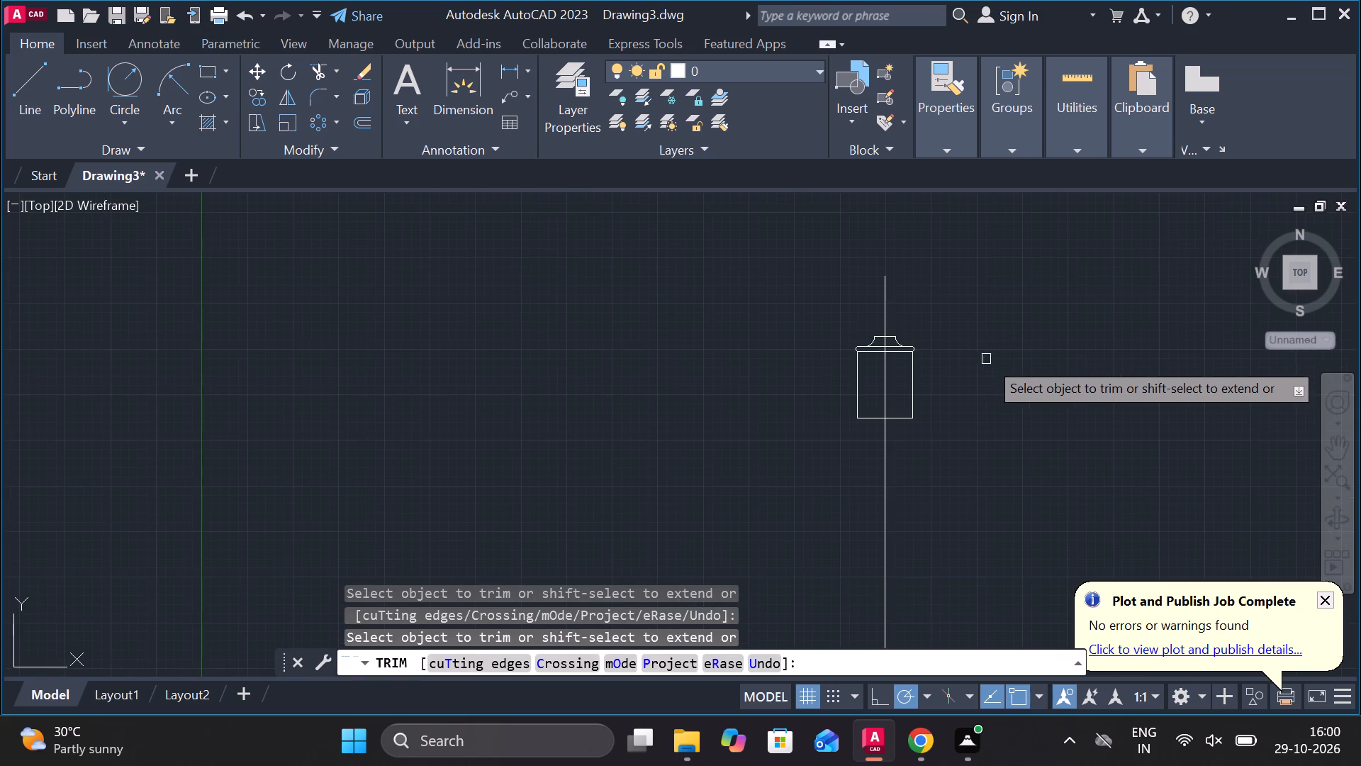
pyautogui.scroll(-3, 987, 360)
pyautogui.scroll(4, 1109, 392)
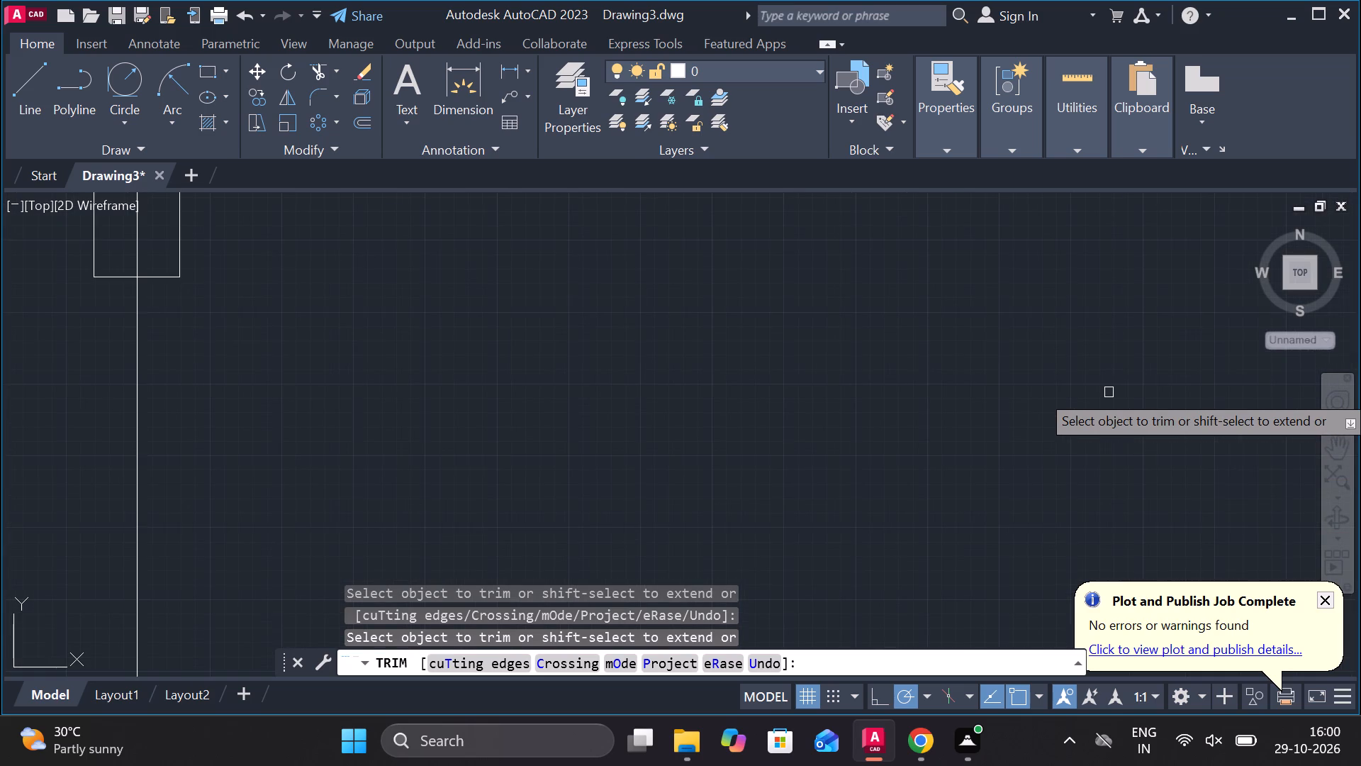
pyautogui.scroll(-1, 1109, 392)
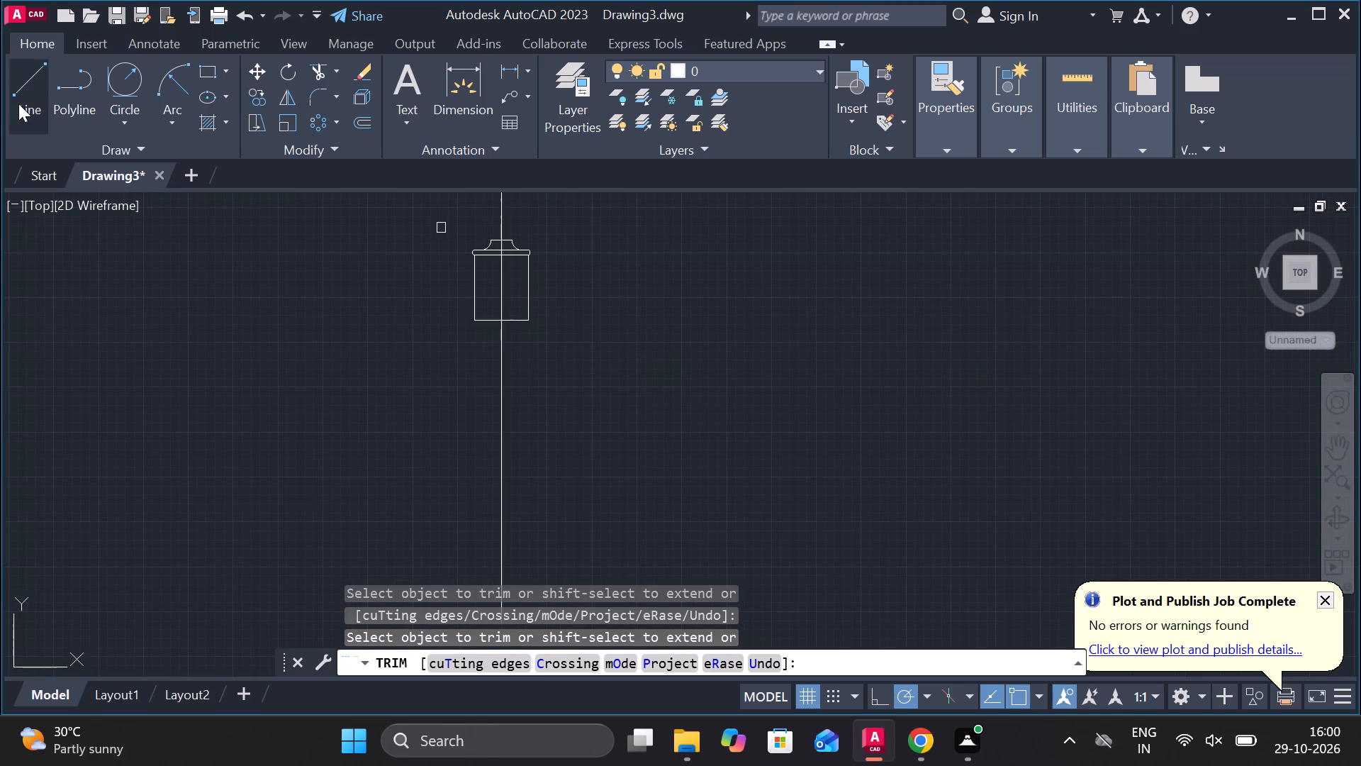
pyautogui.click(18, 104)
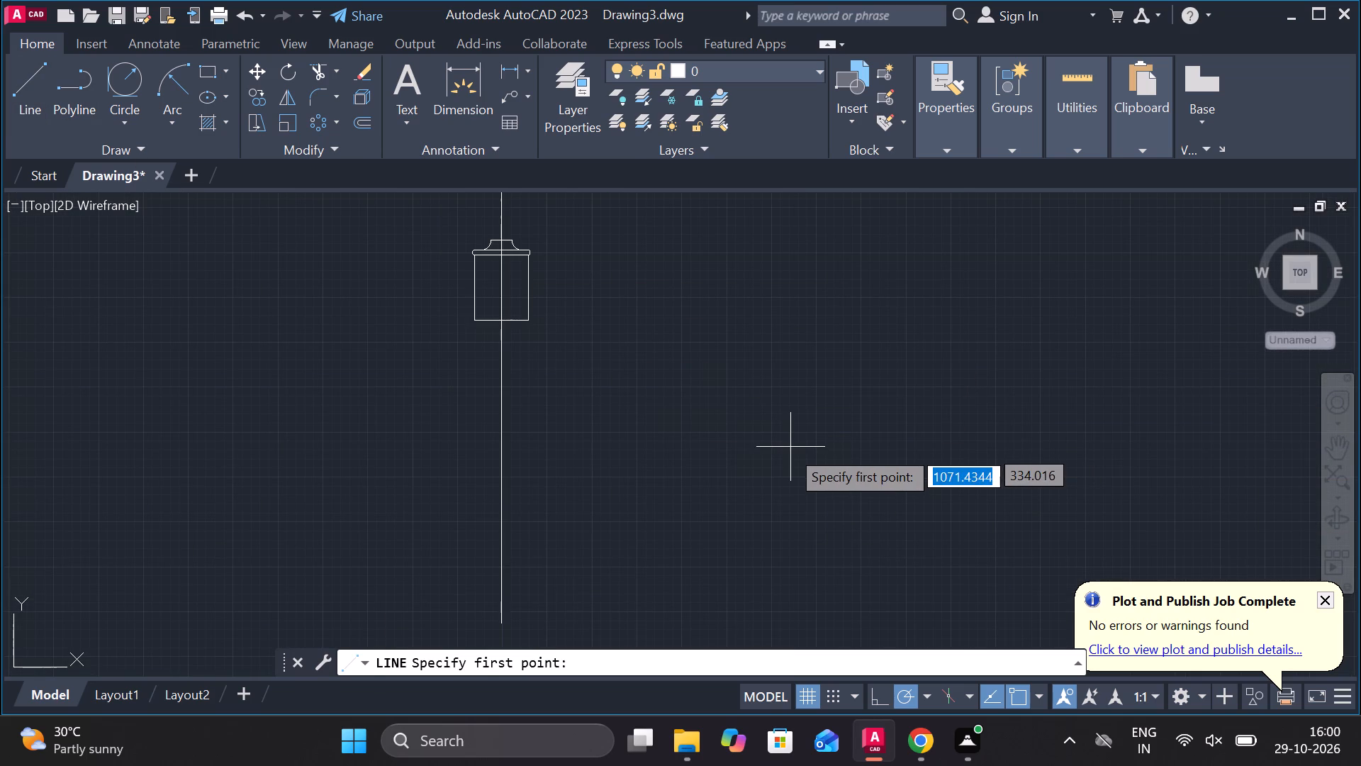
pyautogui.click(739, 492)
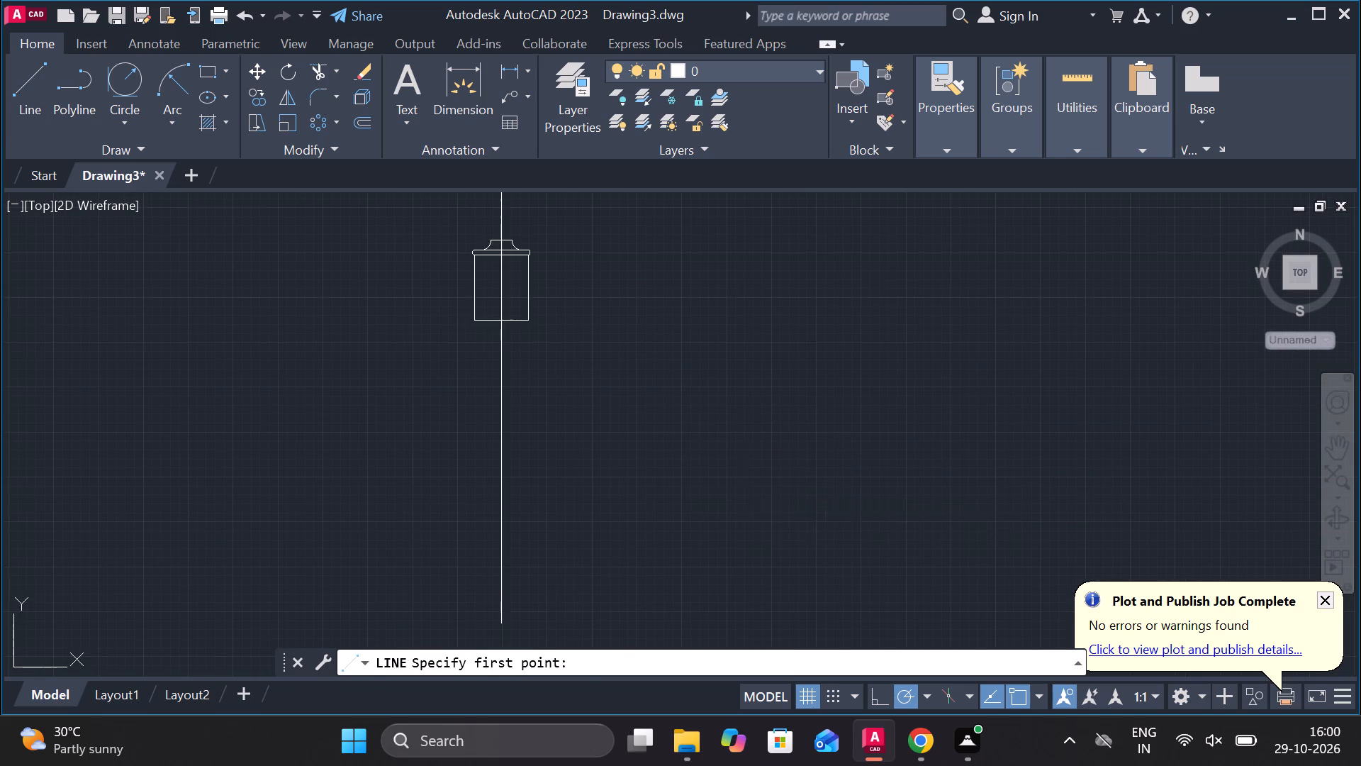
pyautogui.write('29')
pyautogui.press('Return')
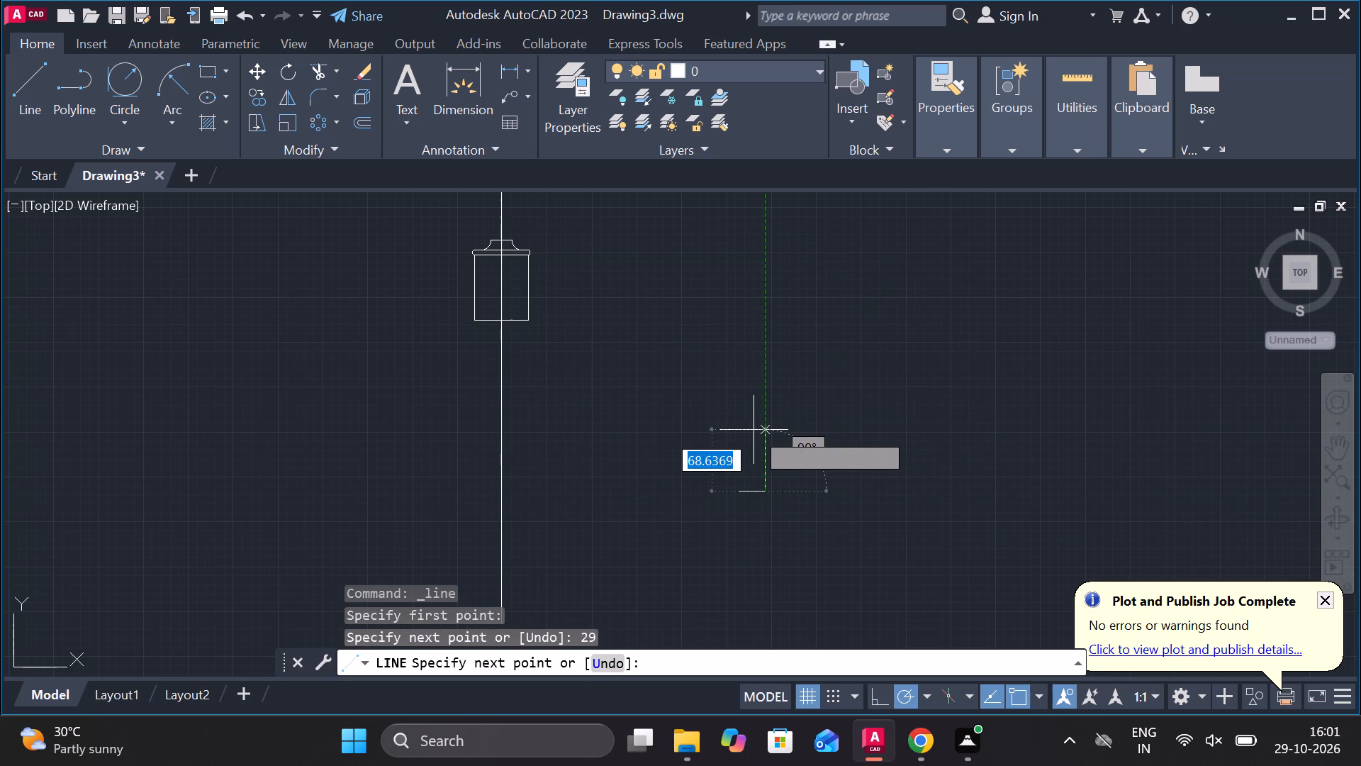
pyautogui.press('6')
pyautogui.press('Return')
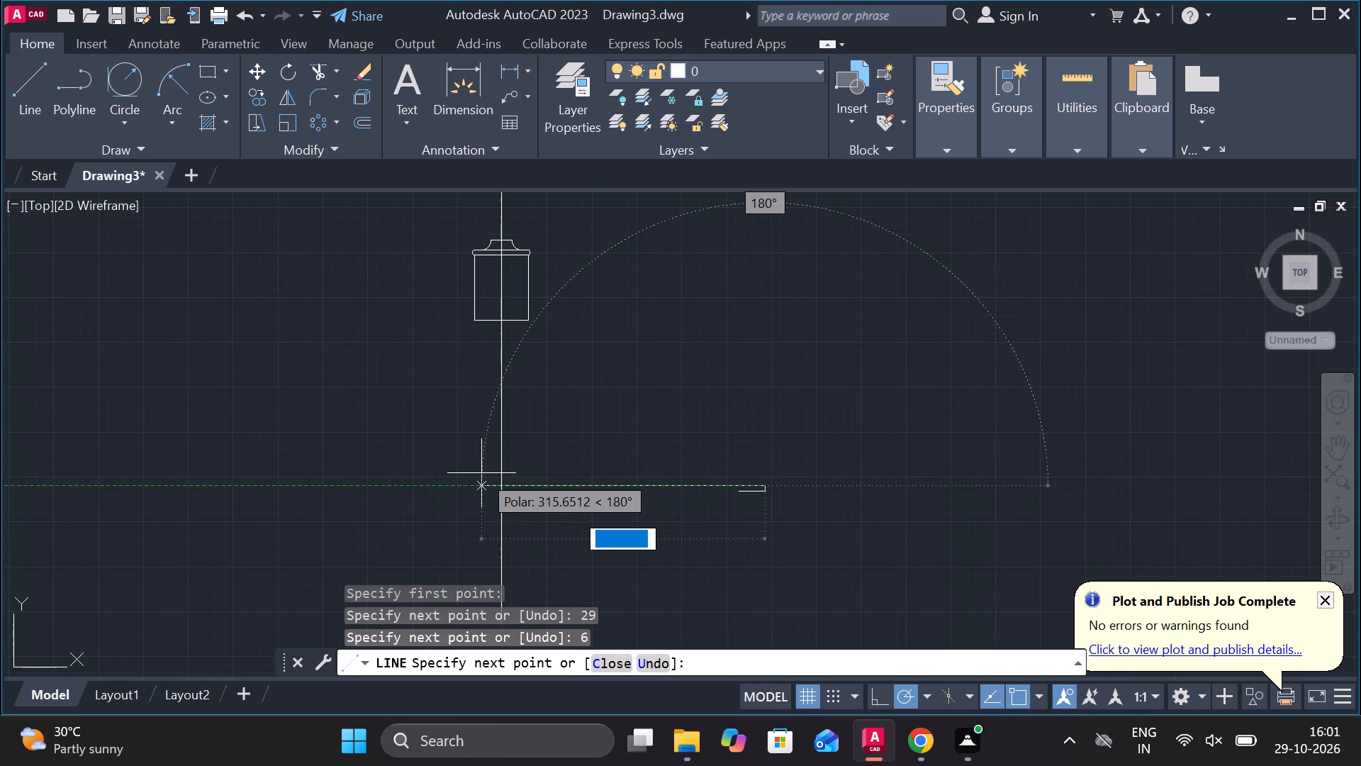
pyautogui.press('2')
pyautogui.press('9')
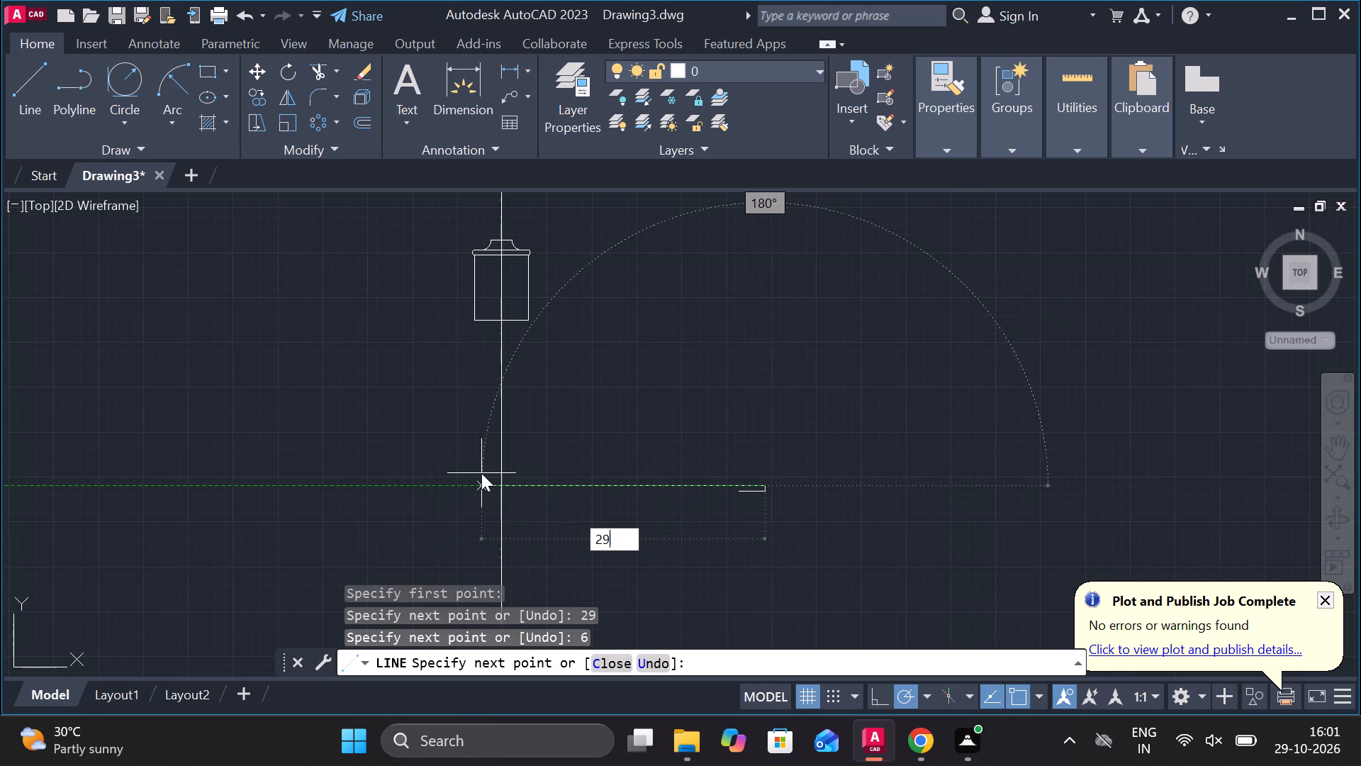
pyautogui.press('Return')
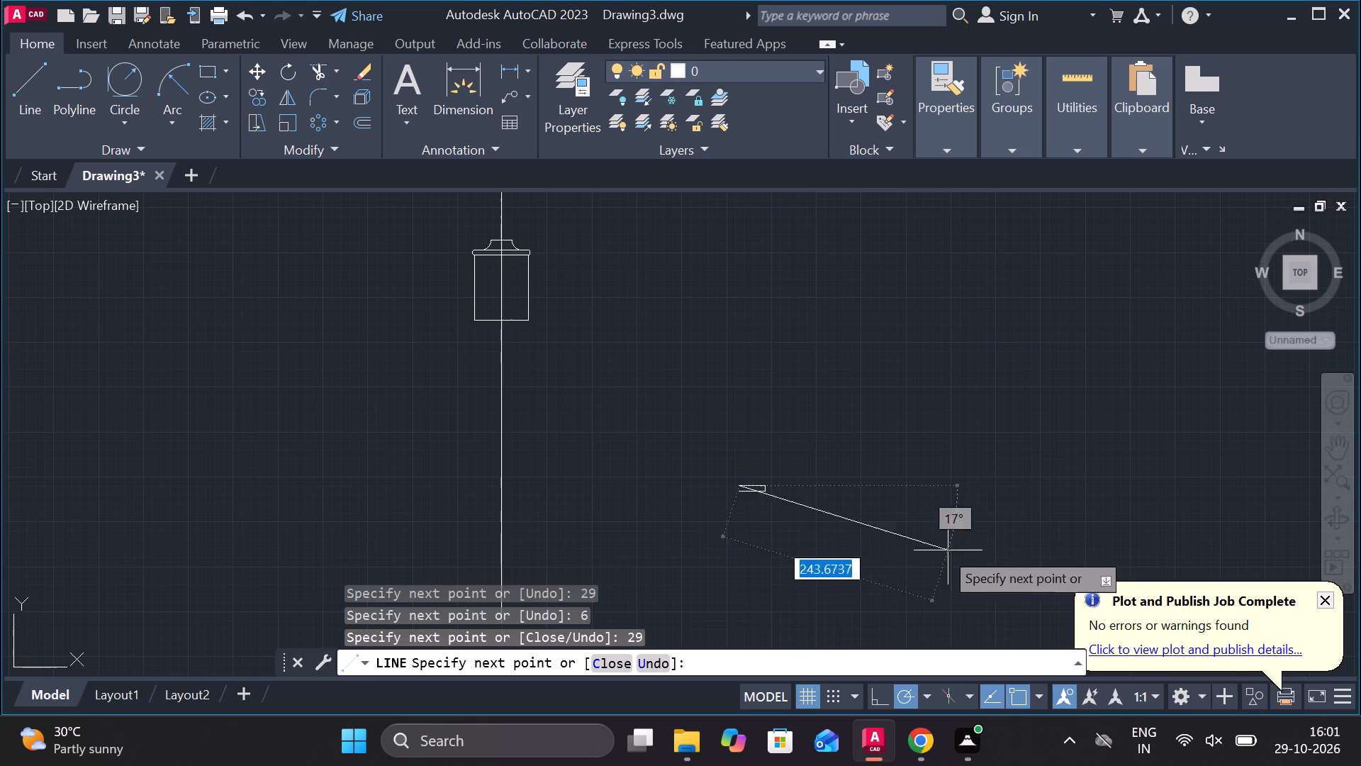
pyautogui.scroll(3, 756, 555)
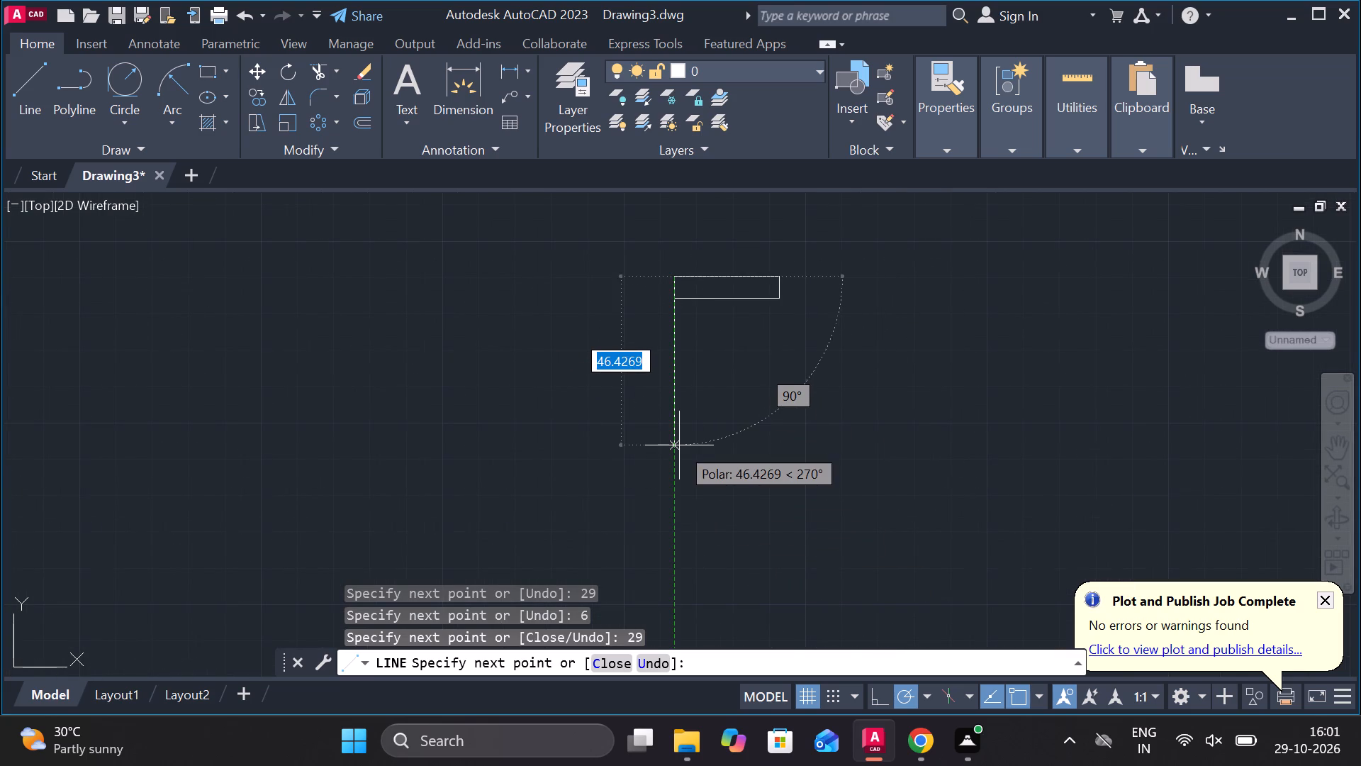
pyautogui.press('c')
pyautogui.press('Return')
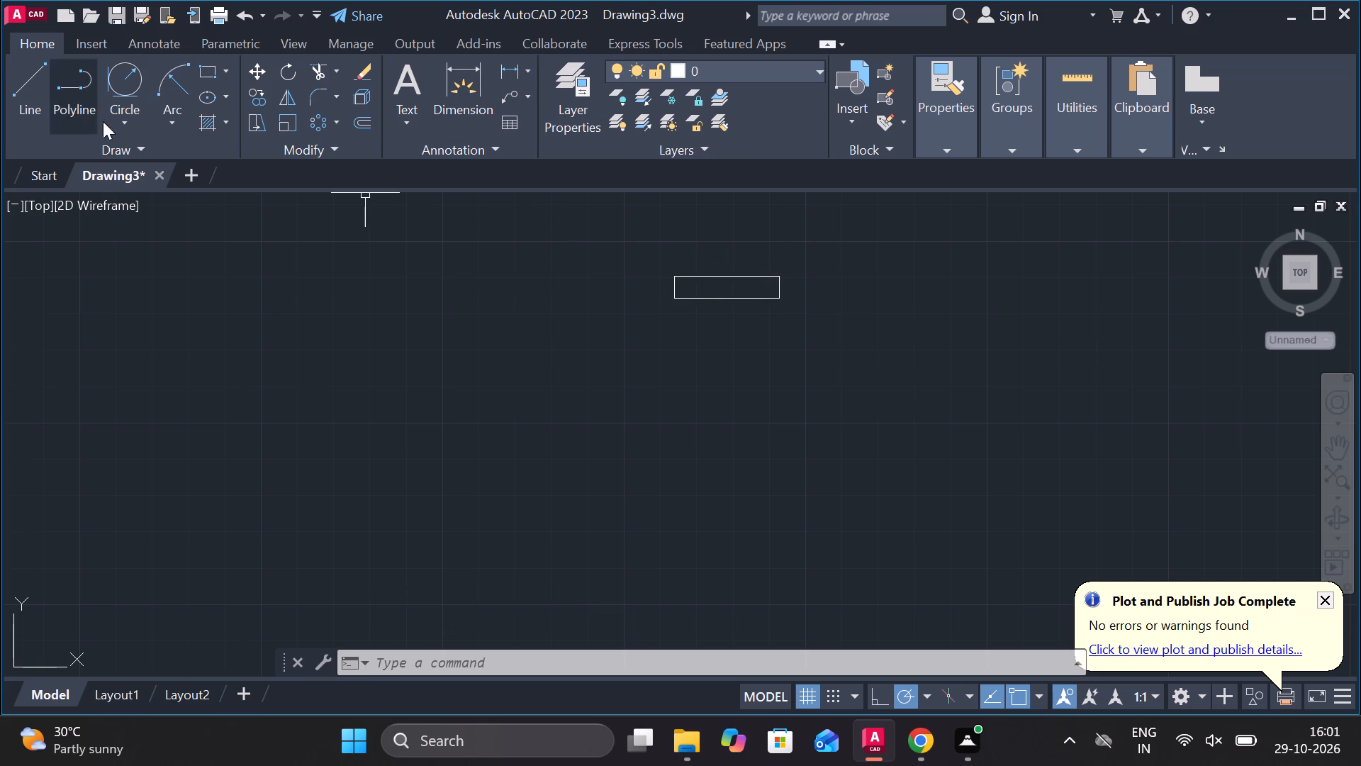
# Copy the 29 by 6 rectangle's left side inward at distances of 5.5 and 23.5 to form two vertical dividers.
pyautogui.scroll(2, 696, 257)
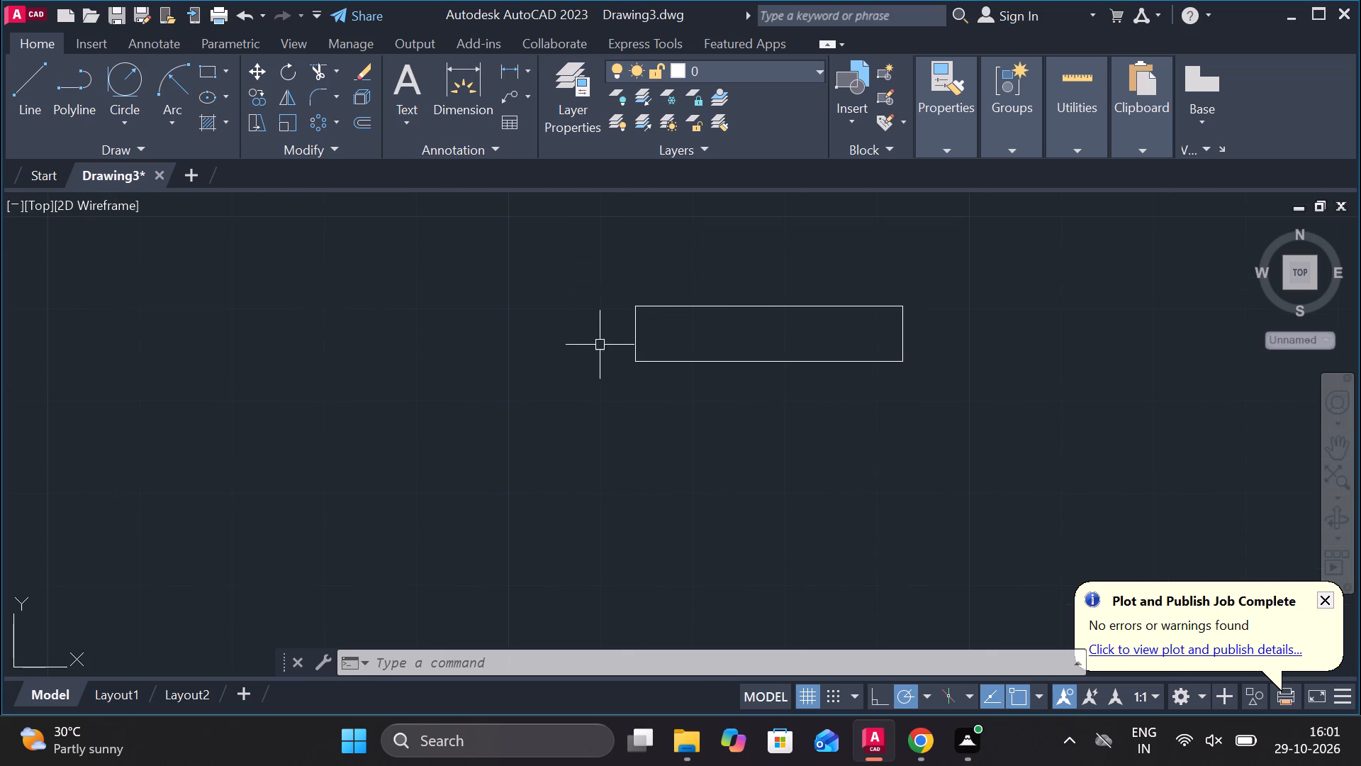
pyautogui.click(637, 331)
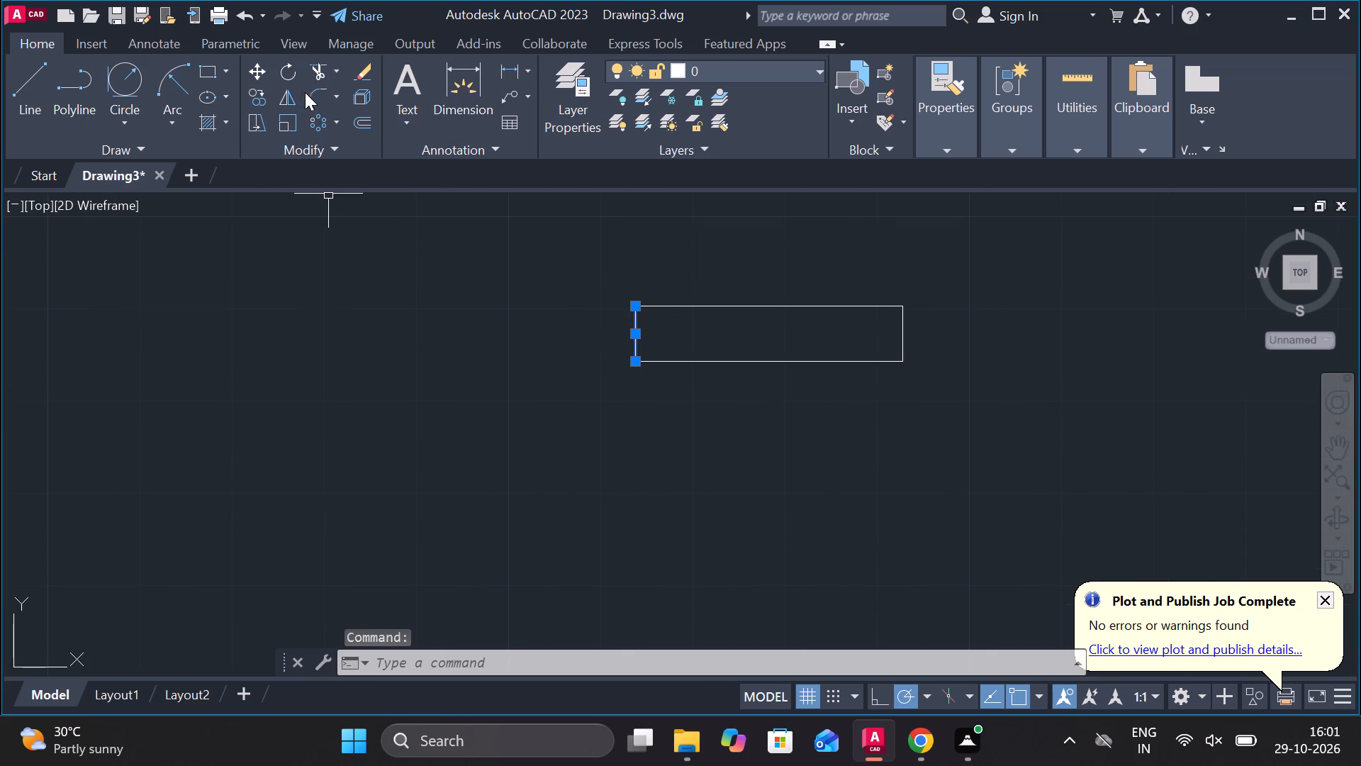
pyautogui.click(257, 97)
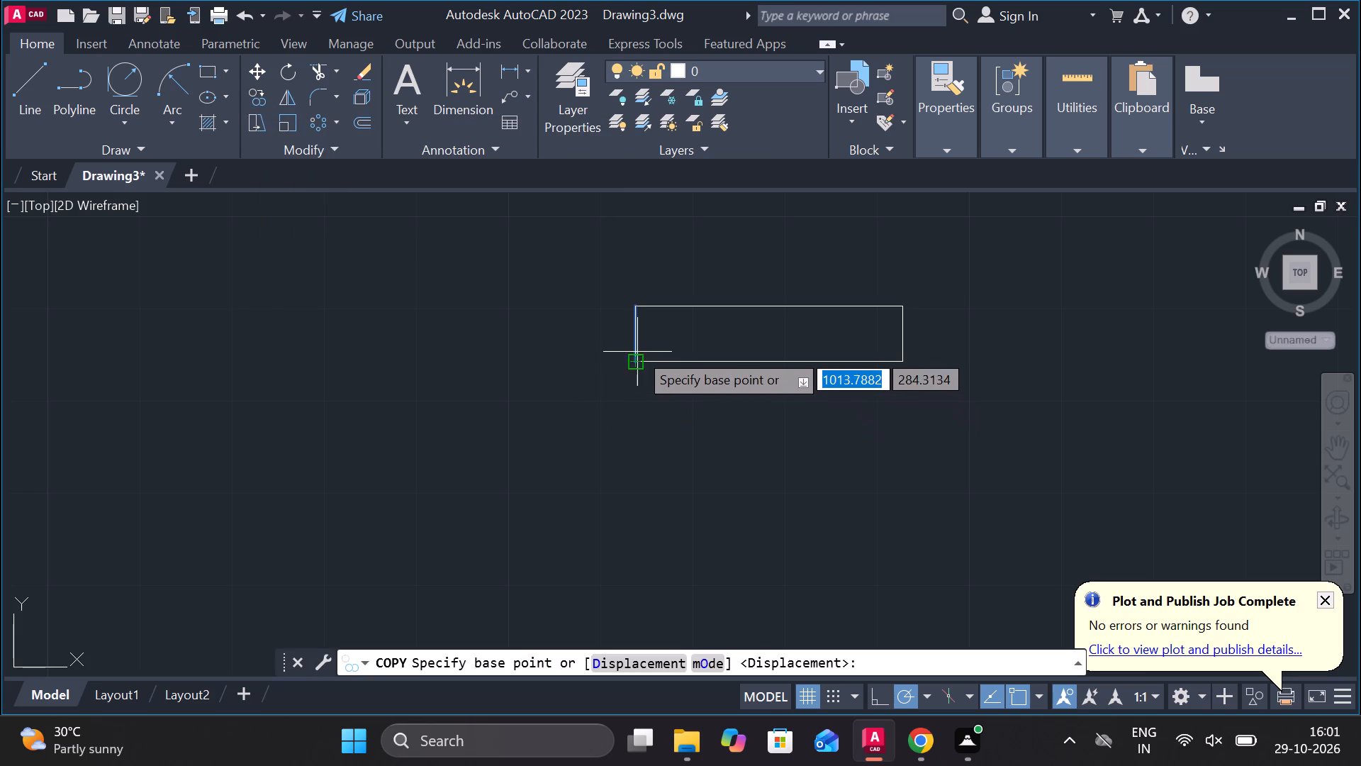
pyautogui.click(634, 335)
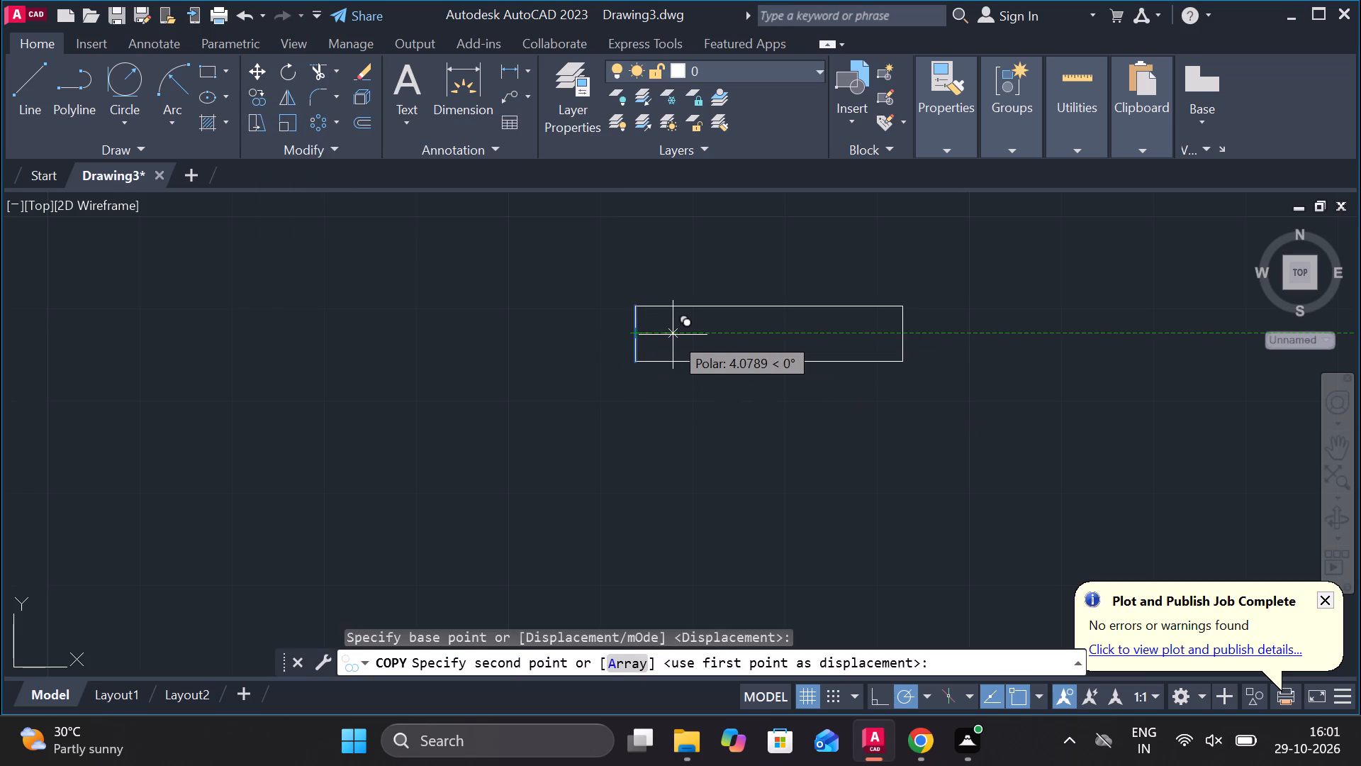
pyautogui.press('5')
pyautogui.write('.5')
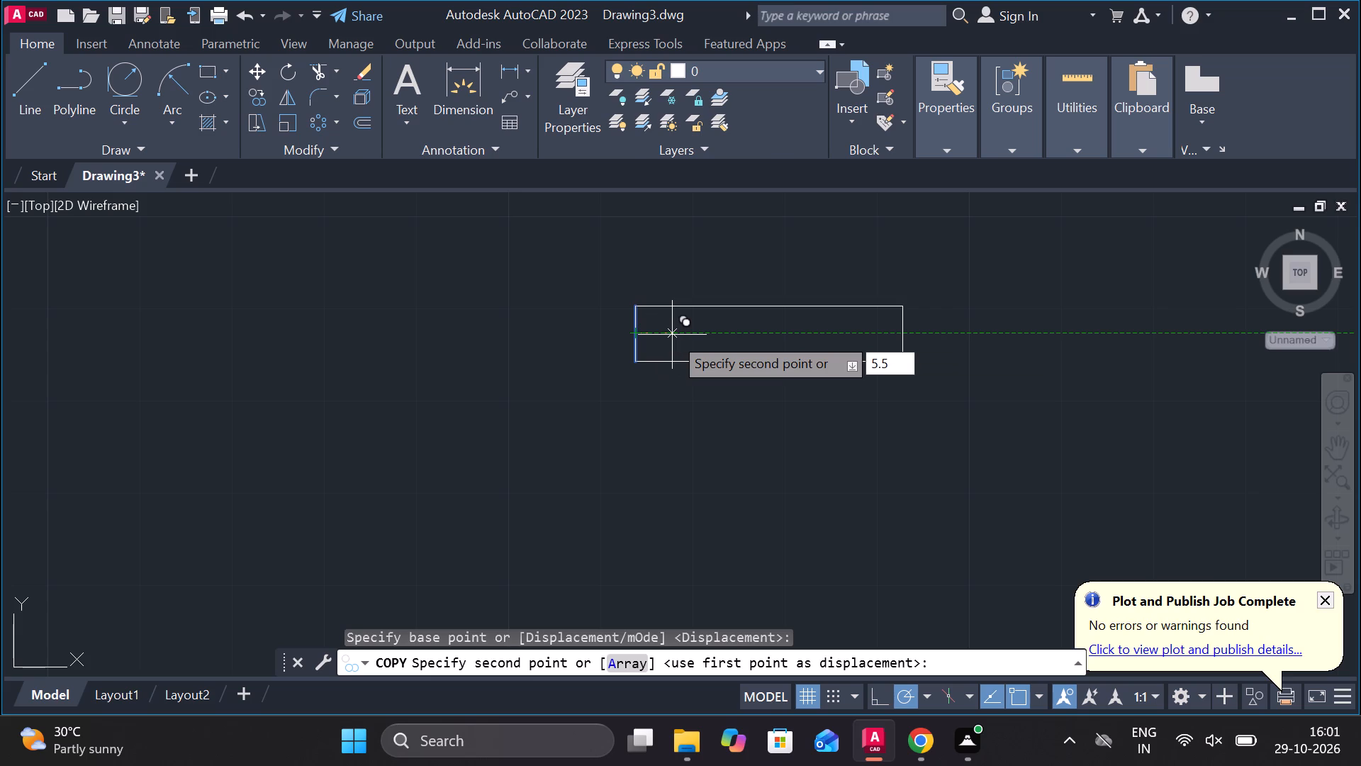
pyautogui.press('Return')
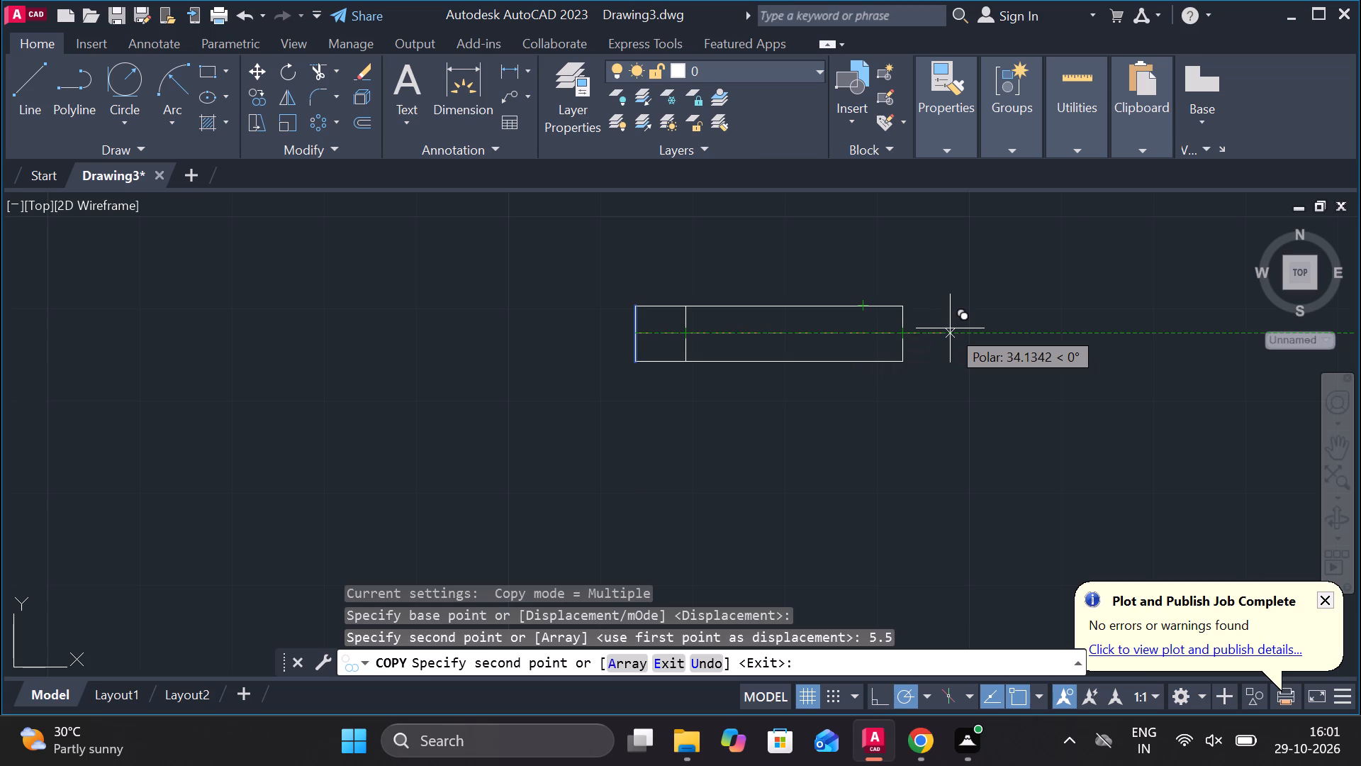
pyautogui.write('1`')
pyautogui.press('8')
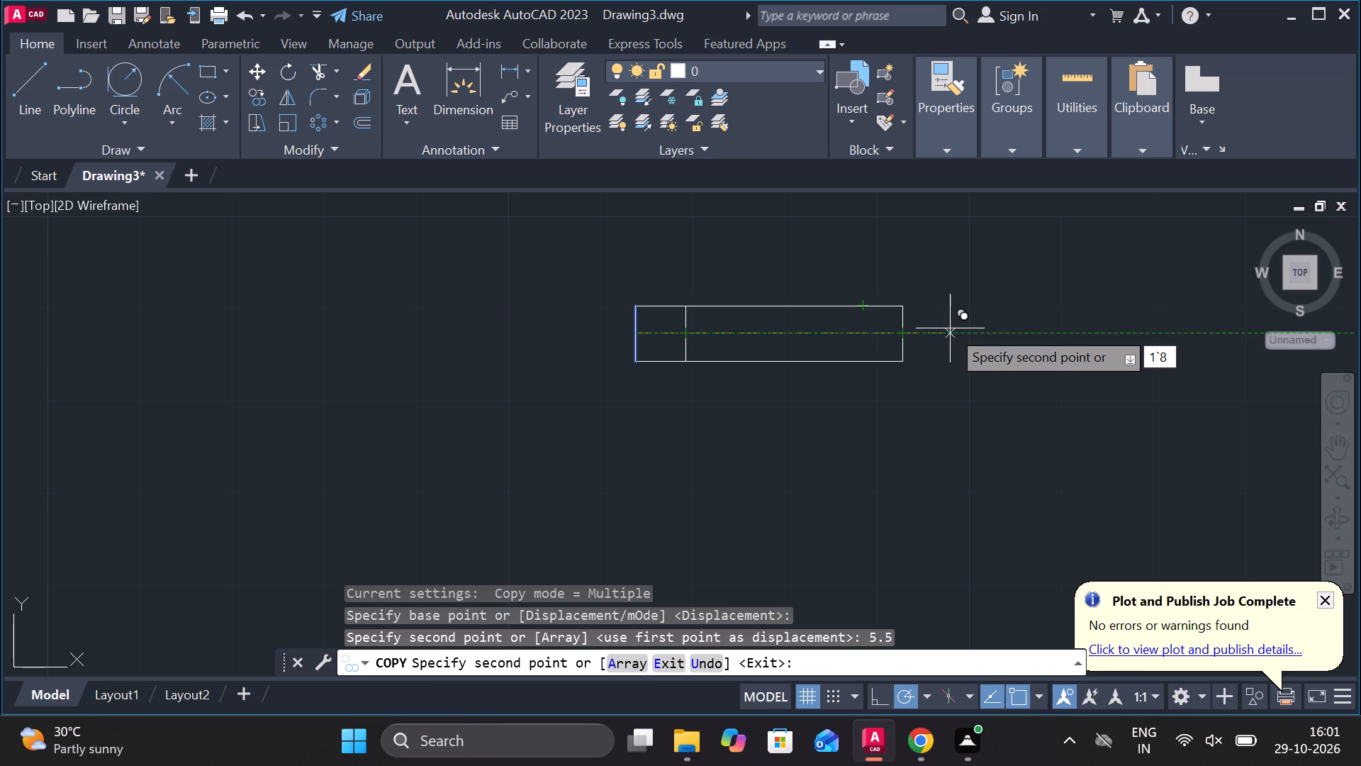
pyautogui.press('BackSpace')
pyautogui.press('BackSpace')
pyautogui.press('BackSpace')
pyautogui.write('23')
pyautogui.write('.5')
pyautogui.press('Return')
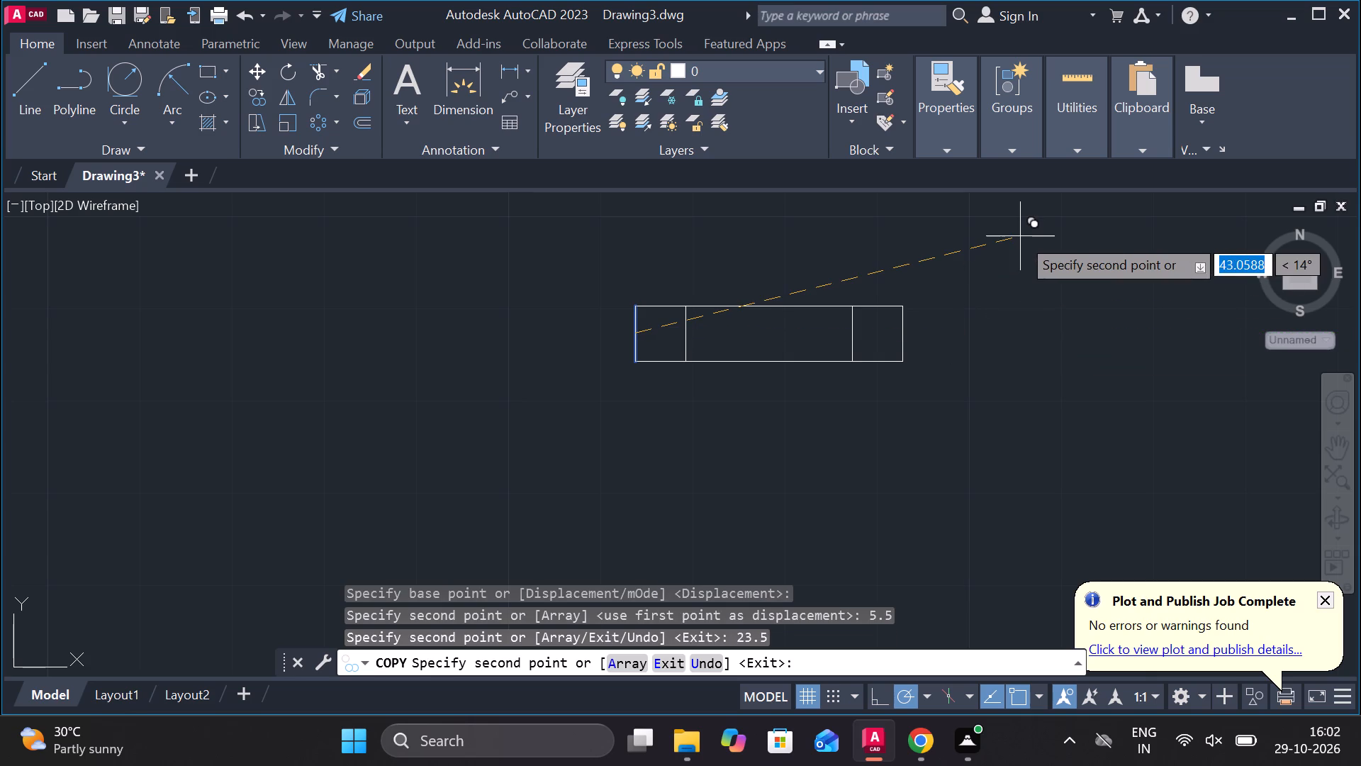
pyautogui.press('Escape')
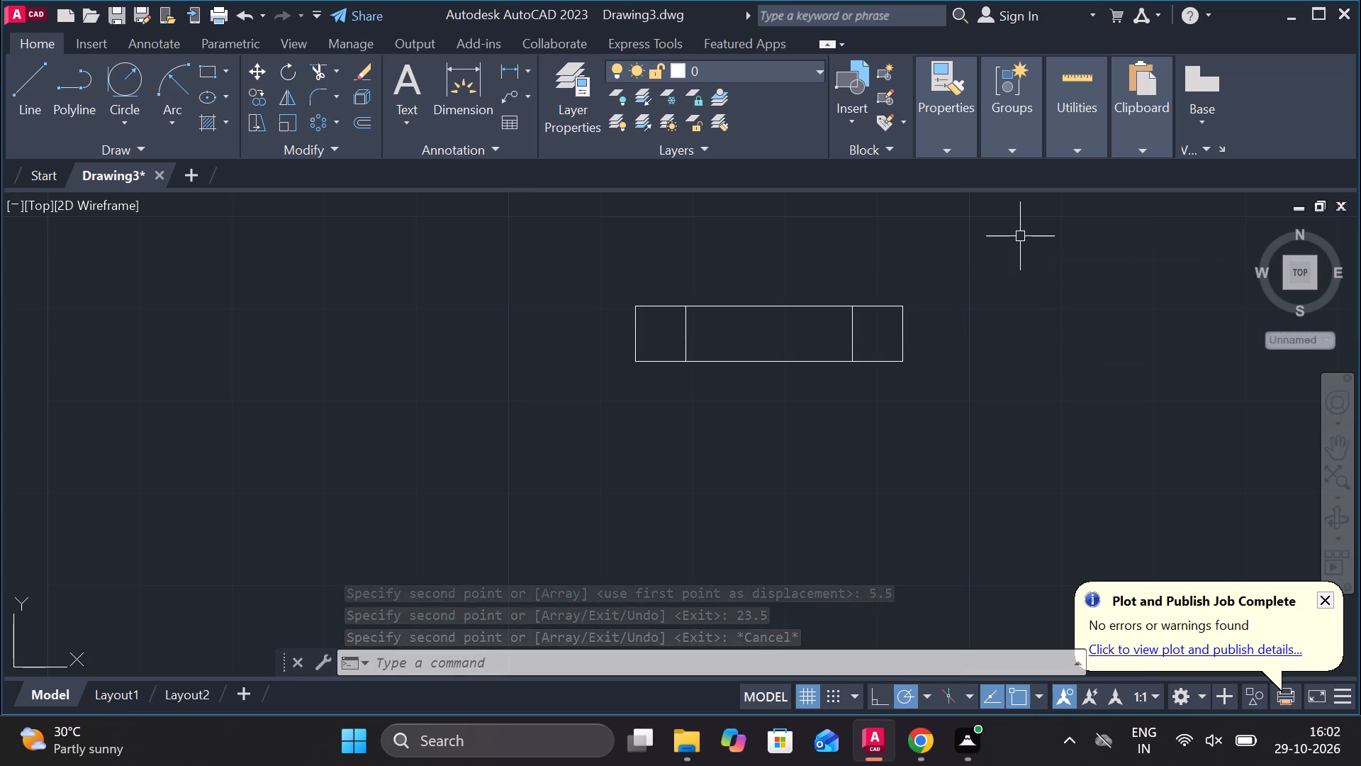
# Copy the rectangle's top edge 2 units straight down.
pyautogui.click(795, 306)
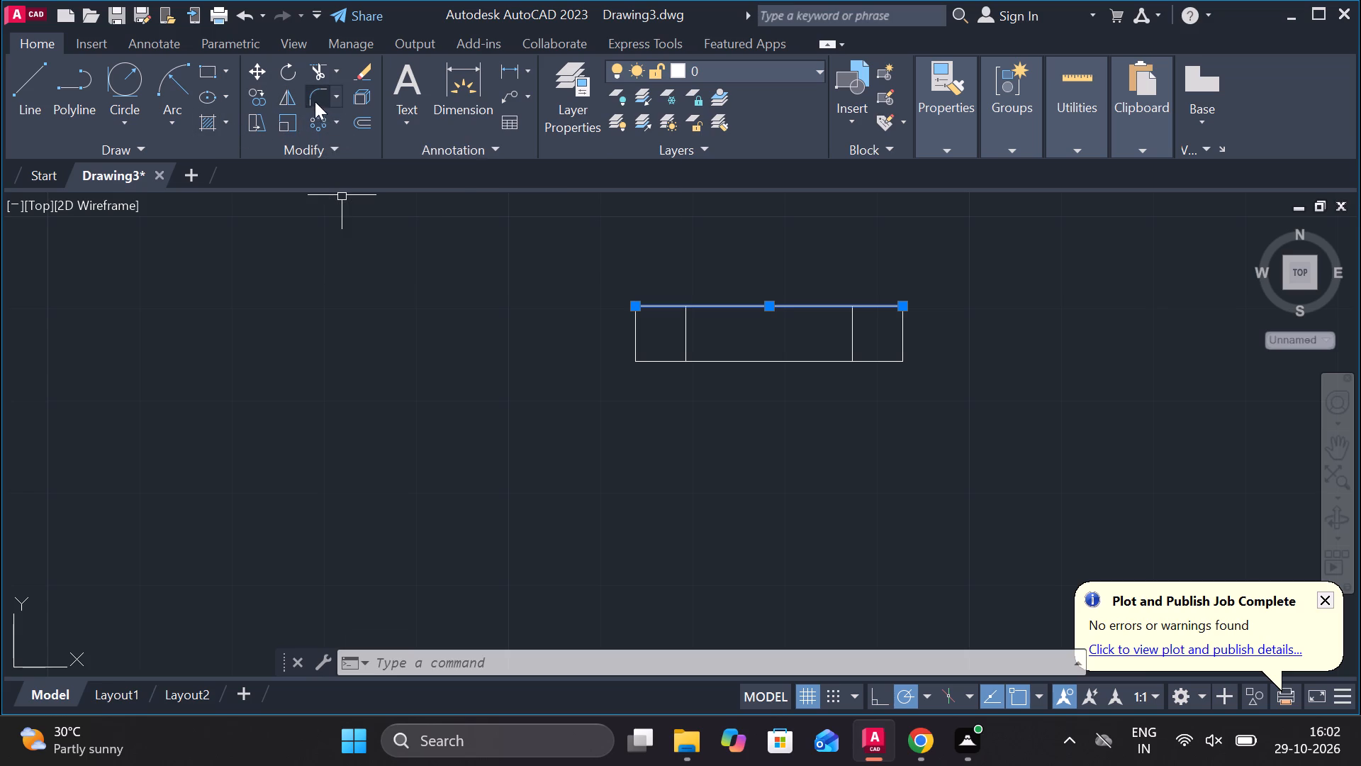
pyautogui.click(260, 99)
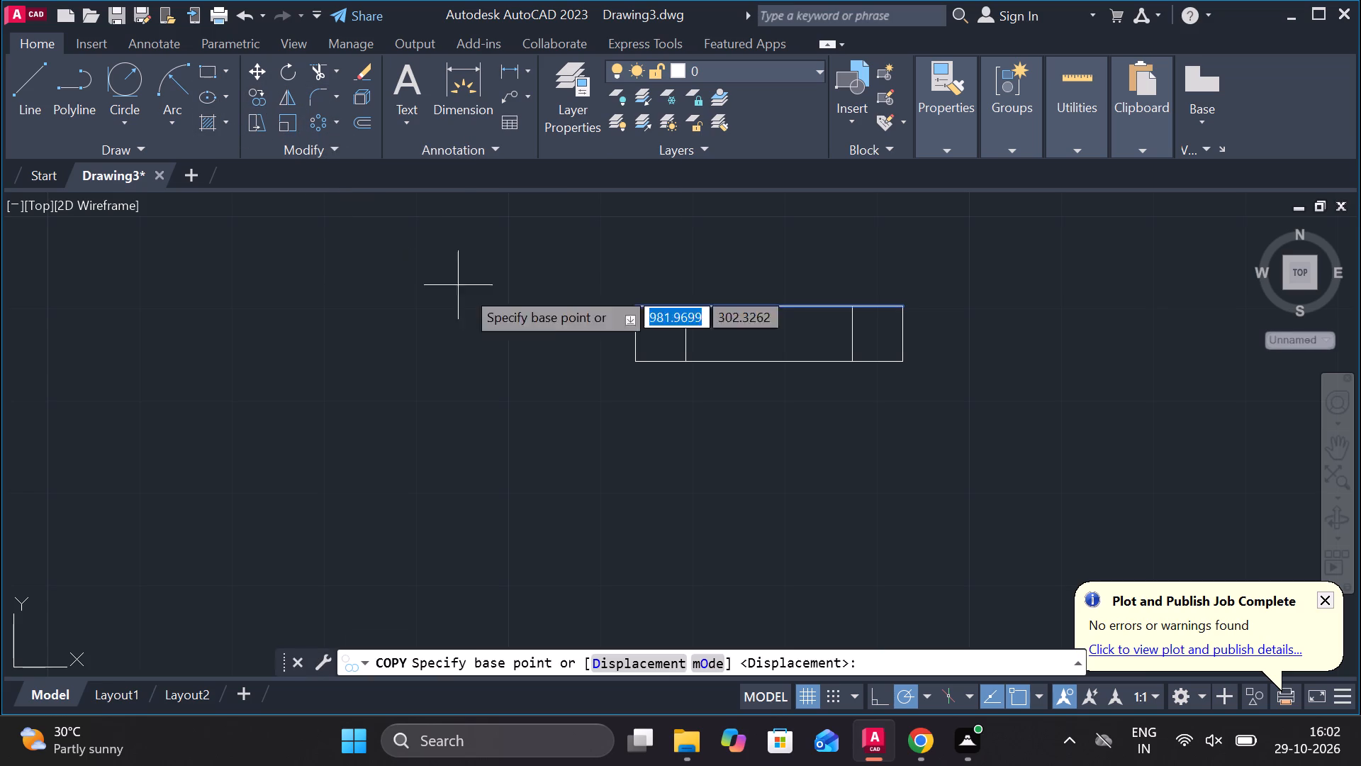
pyautogui.click(773, 307)
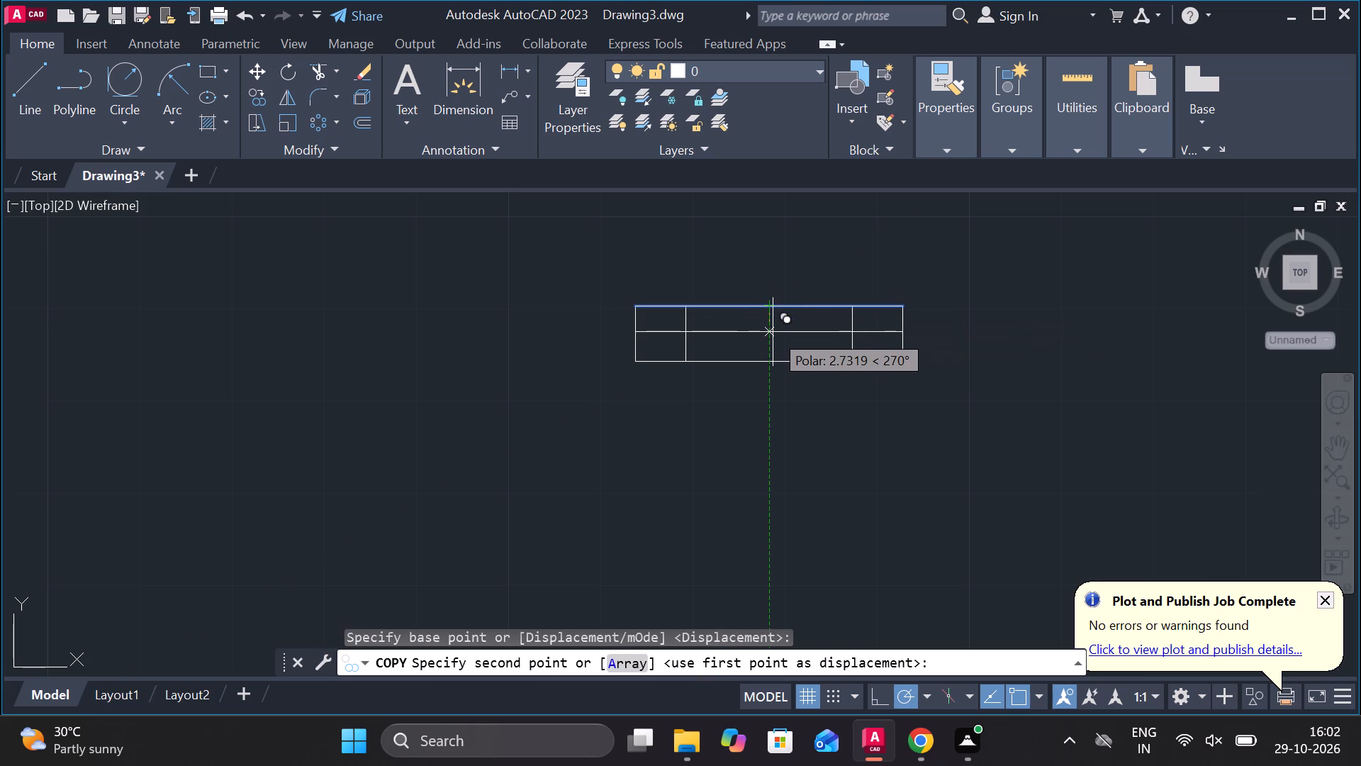
pyautogui.press('2')
pyautogui.press('Return')
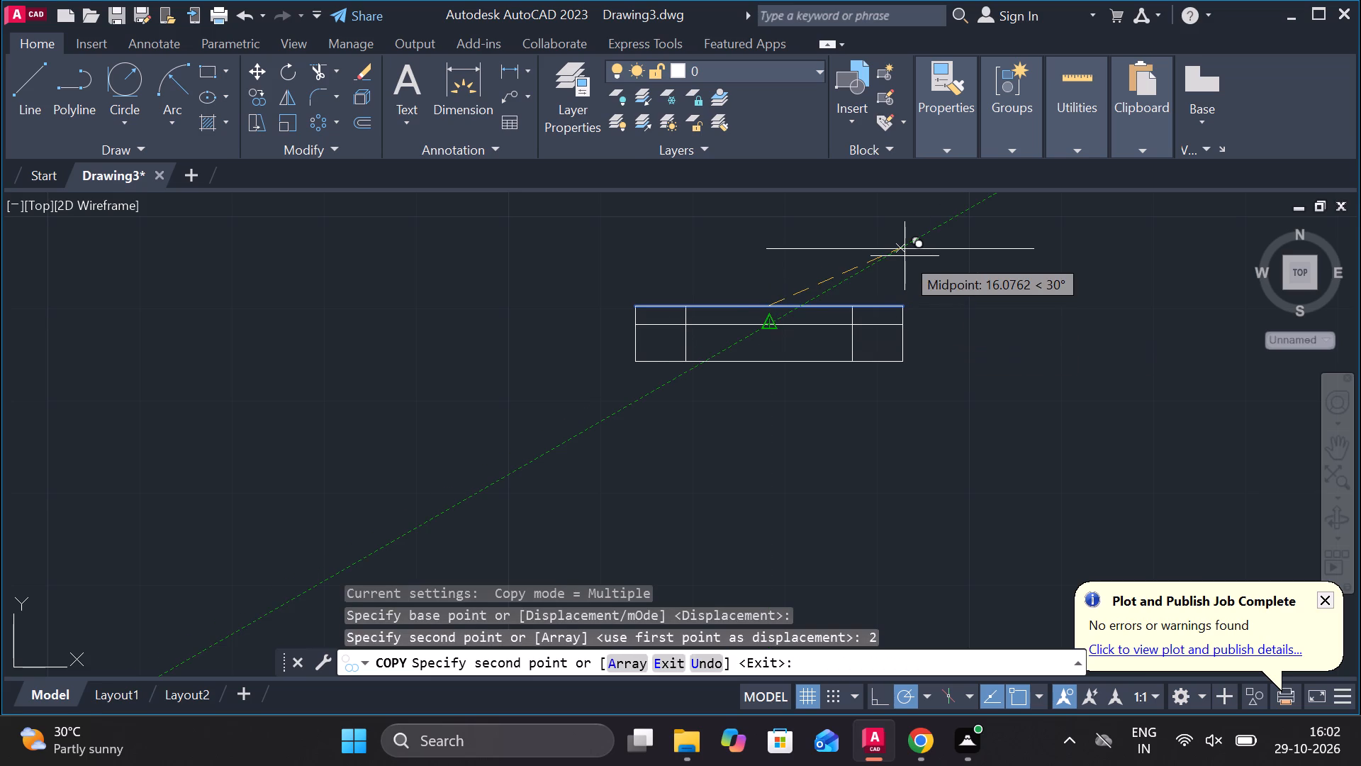
pyautogui.press('Escape')
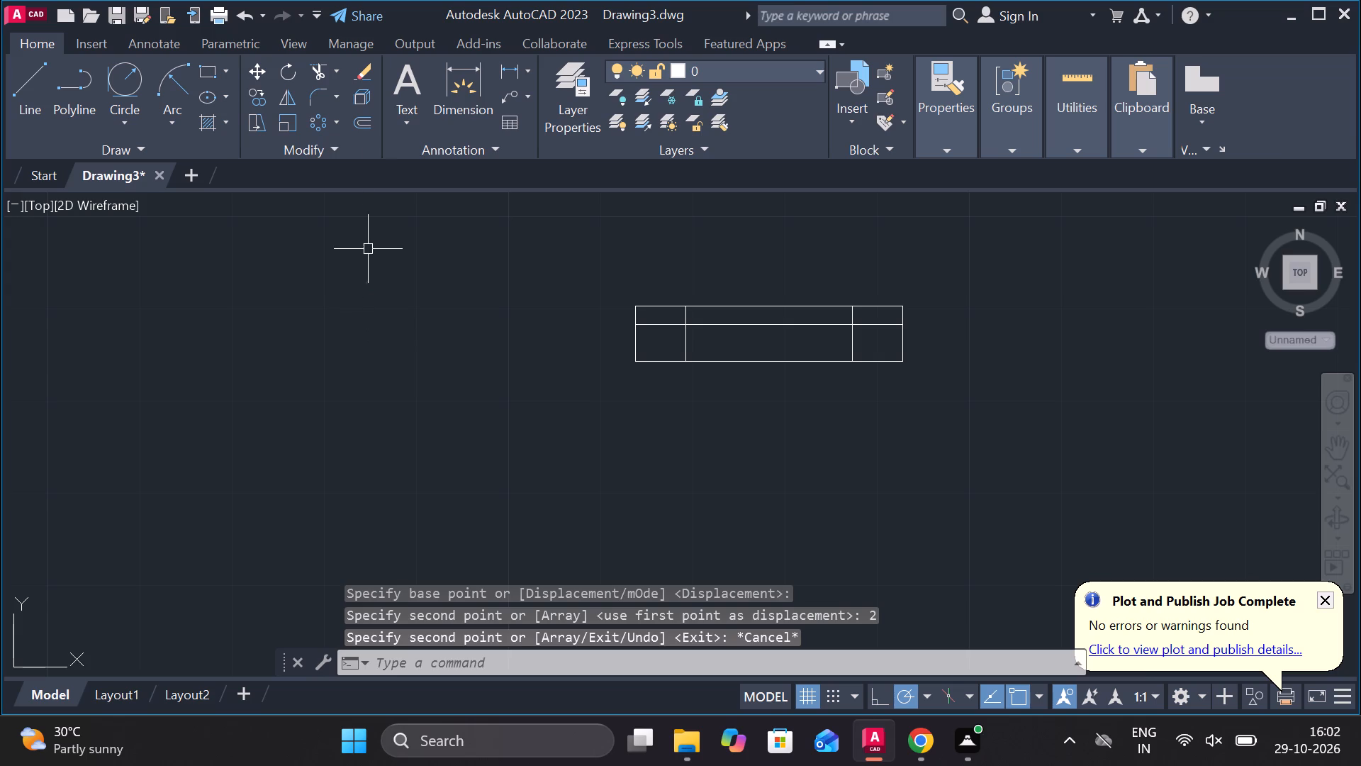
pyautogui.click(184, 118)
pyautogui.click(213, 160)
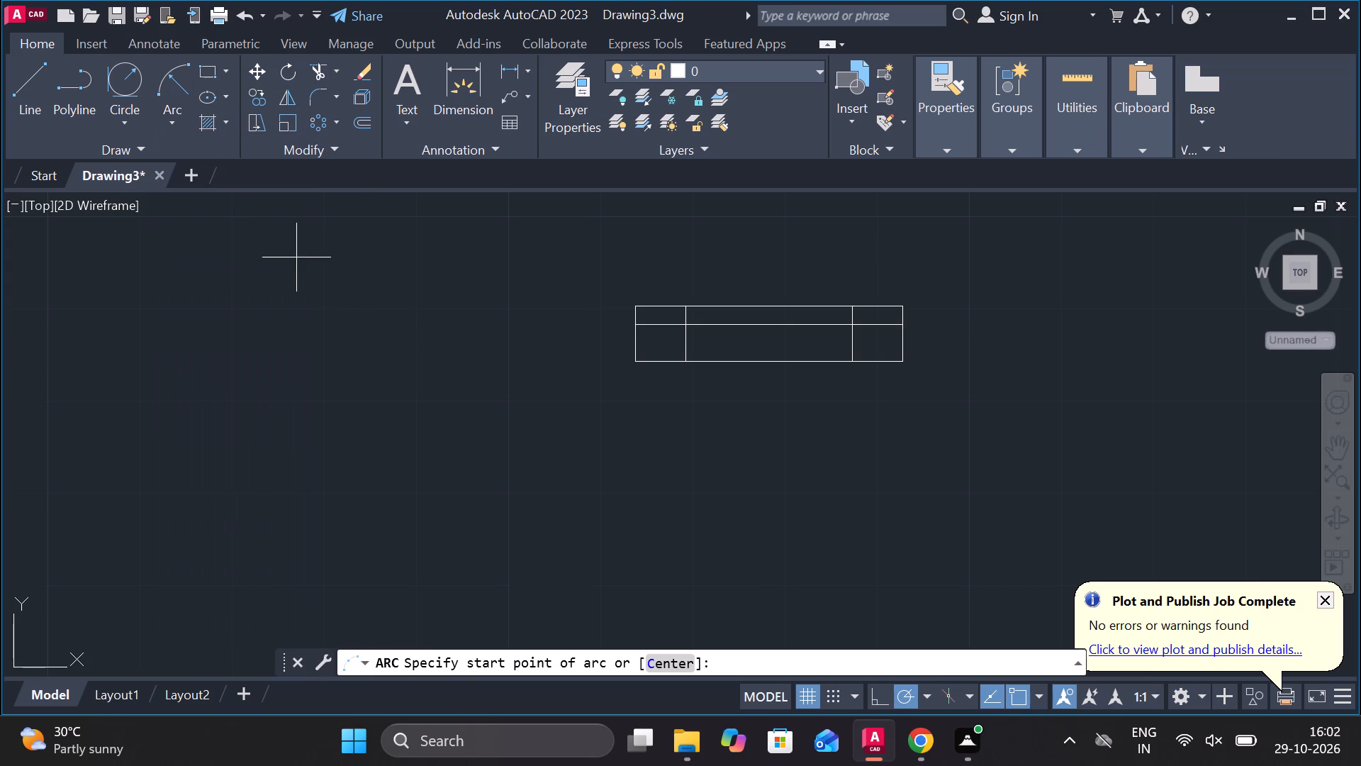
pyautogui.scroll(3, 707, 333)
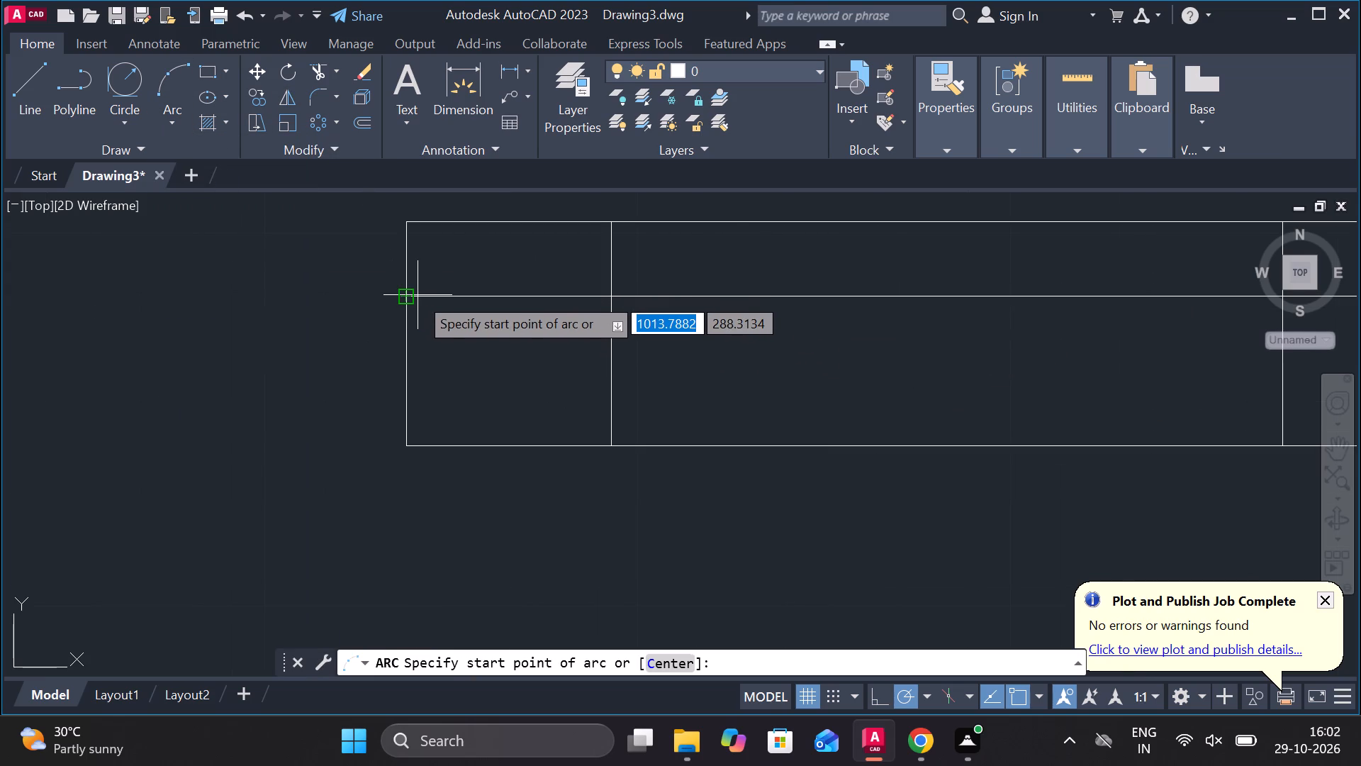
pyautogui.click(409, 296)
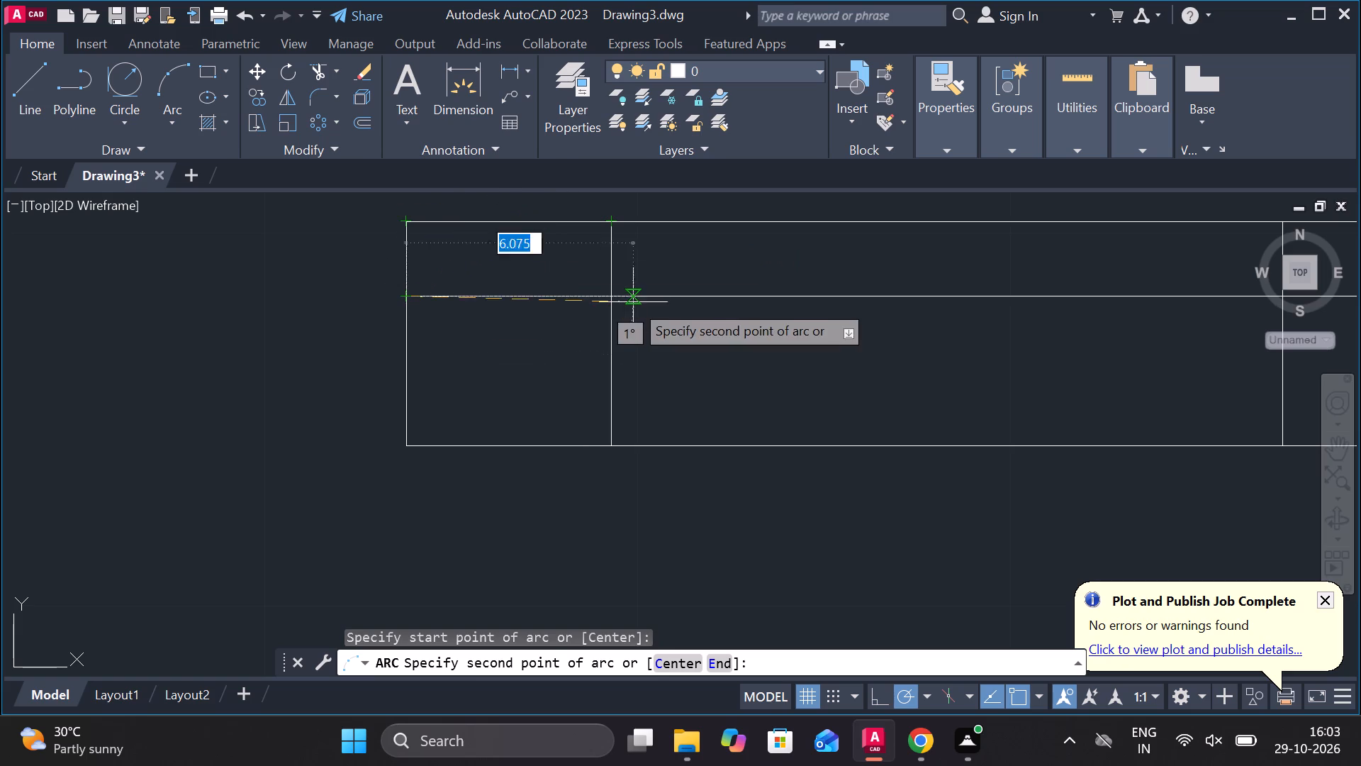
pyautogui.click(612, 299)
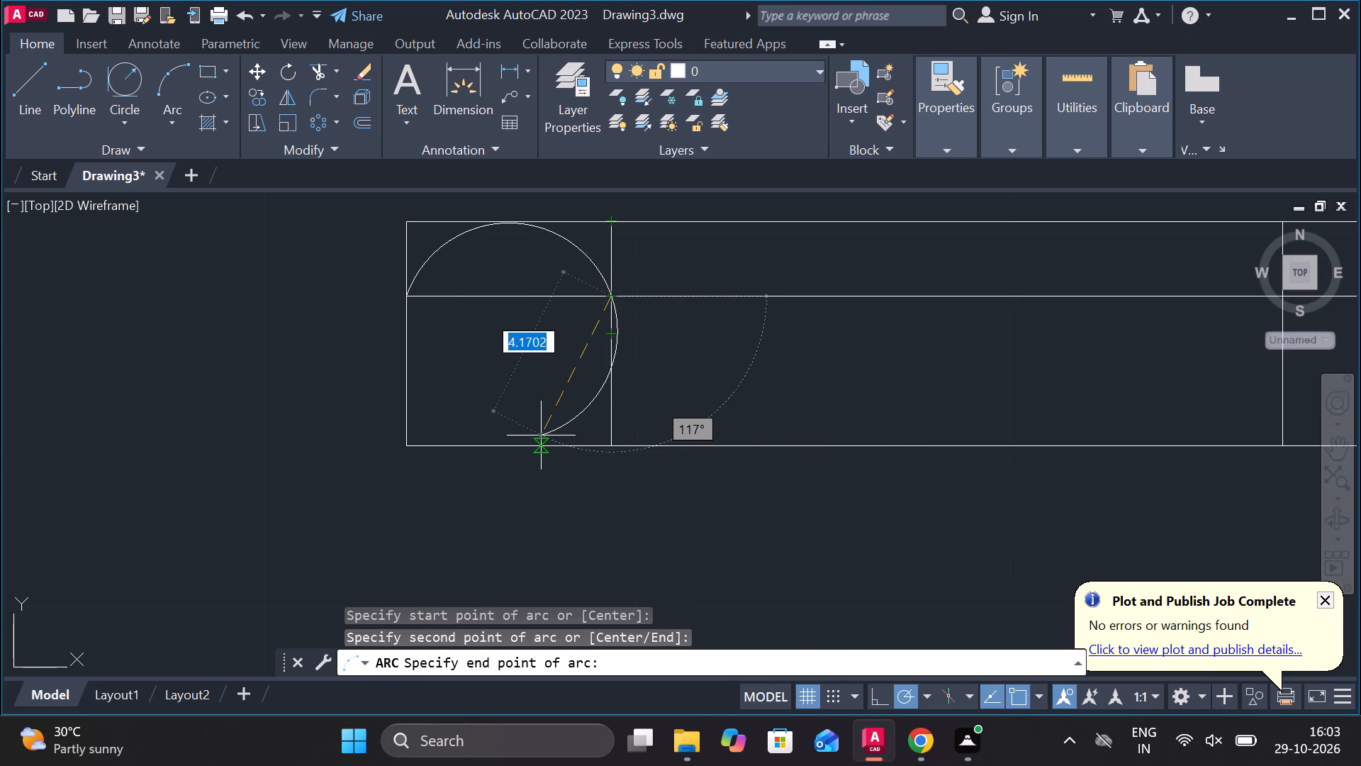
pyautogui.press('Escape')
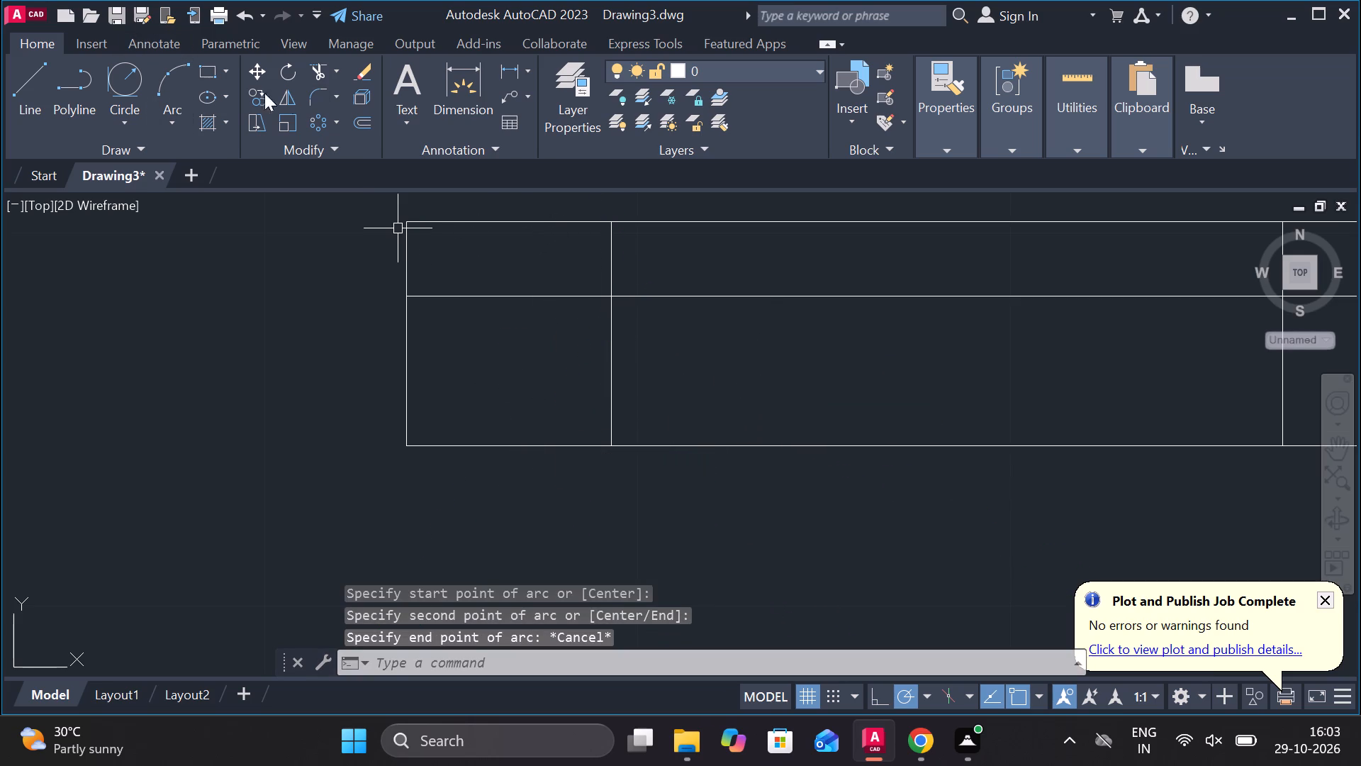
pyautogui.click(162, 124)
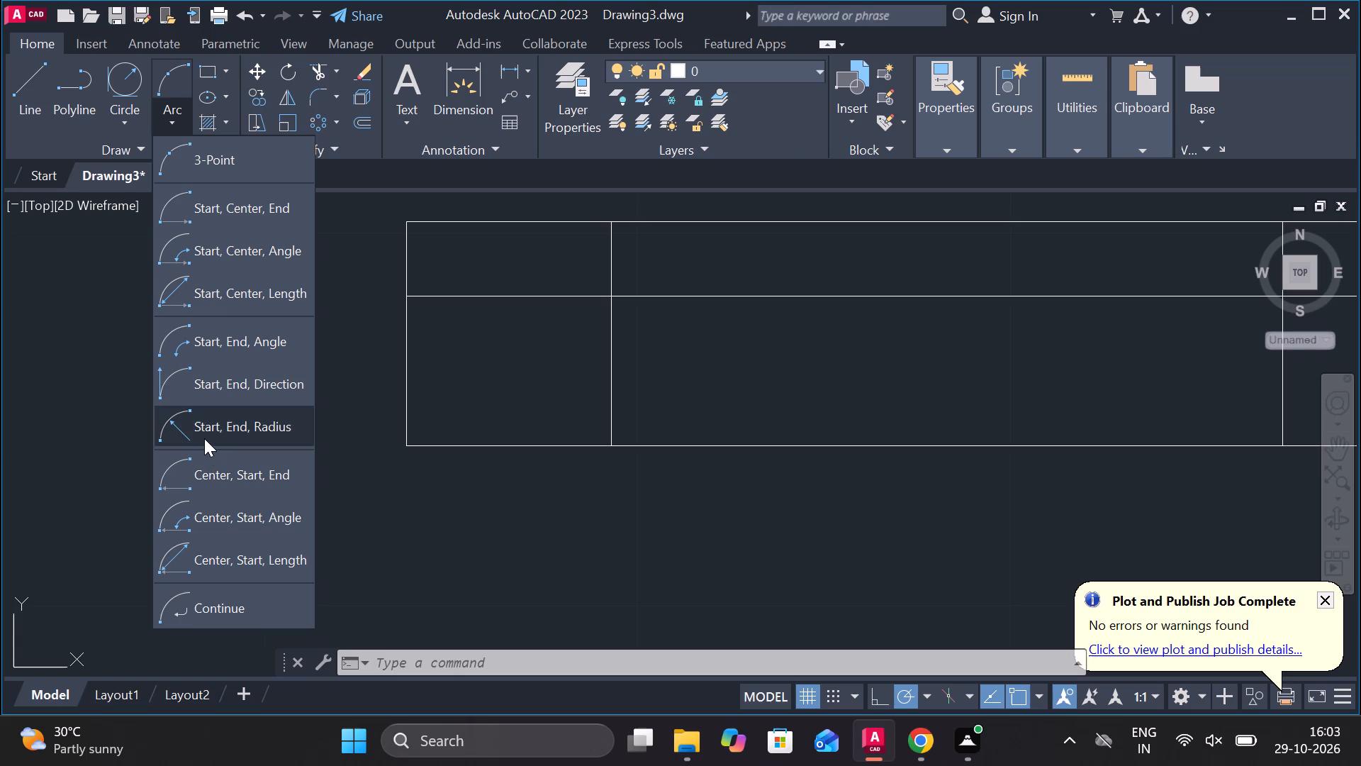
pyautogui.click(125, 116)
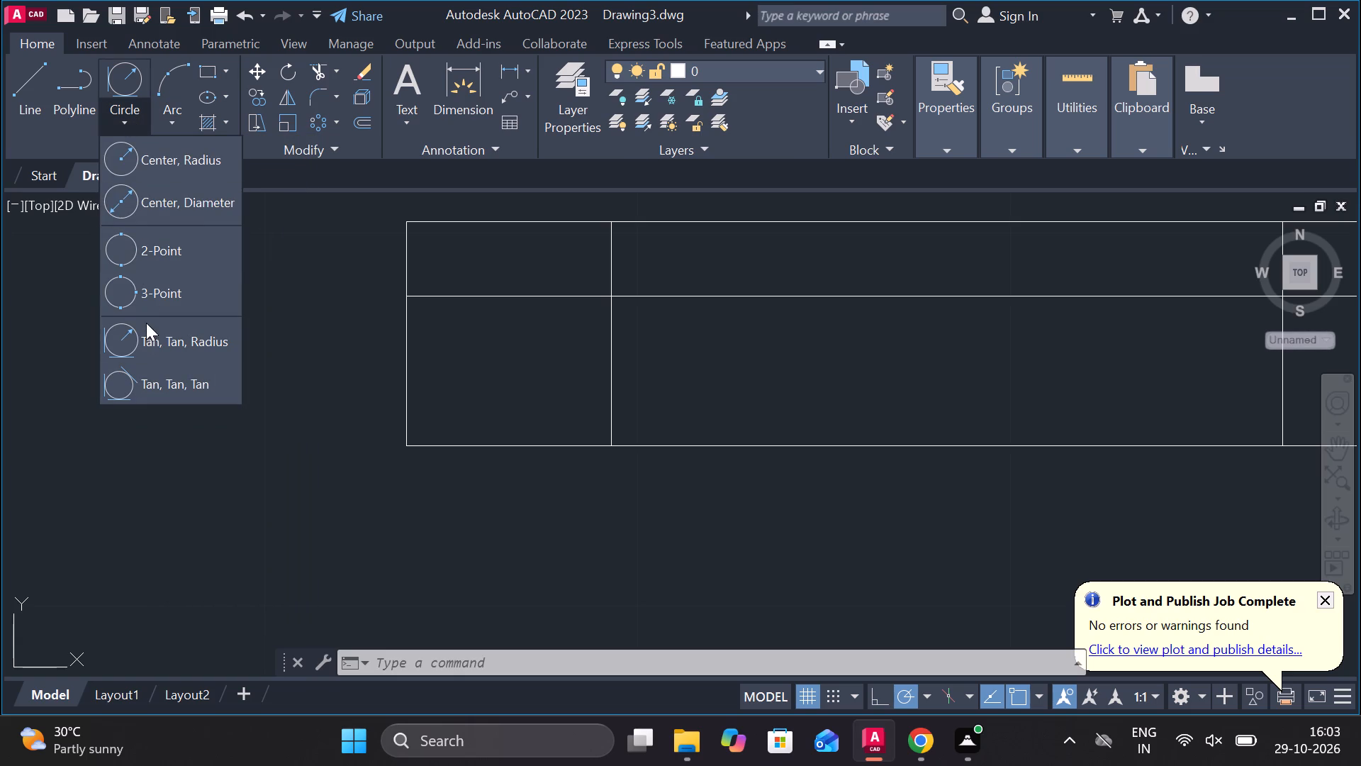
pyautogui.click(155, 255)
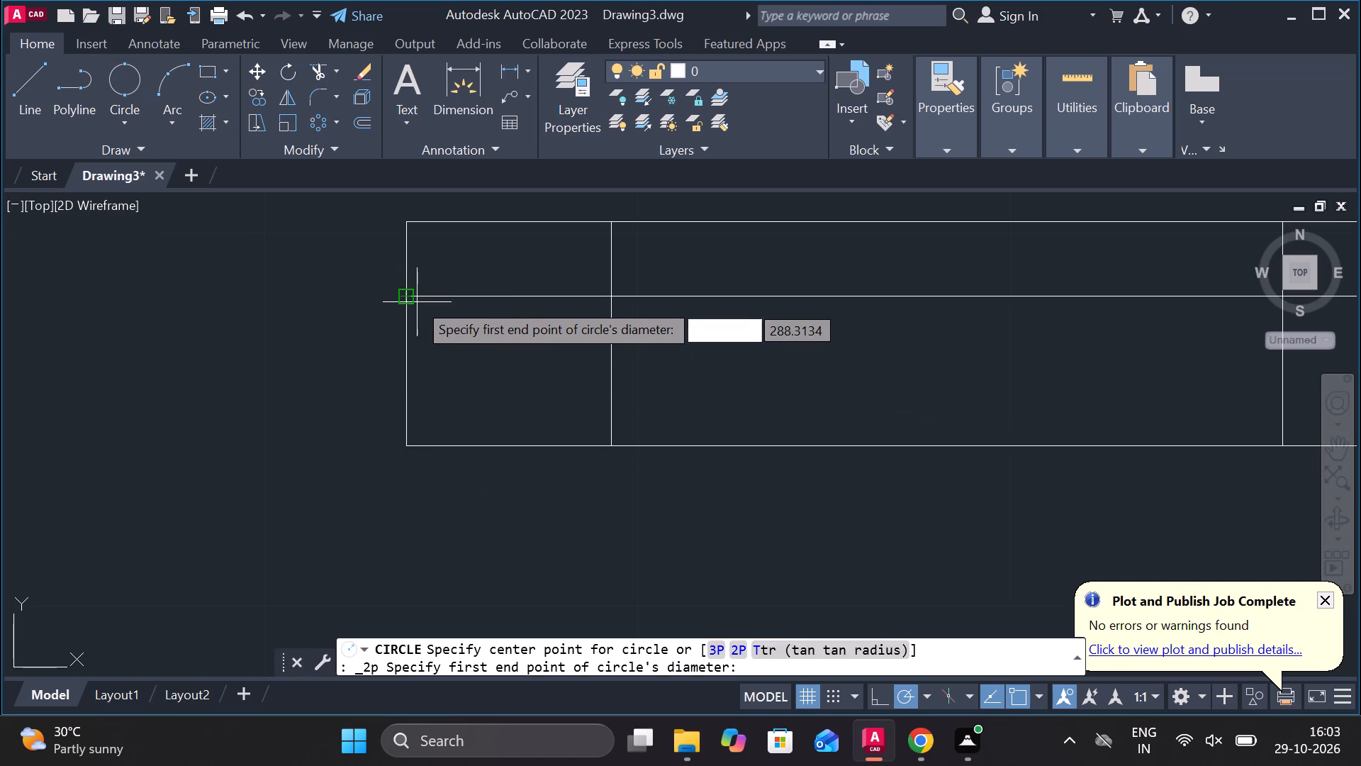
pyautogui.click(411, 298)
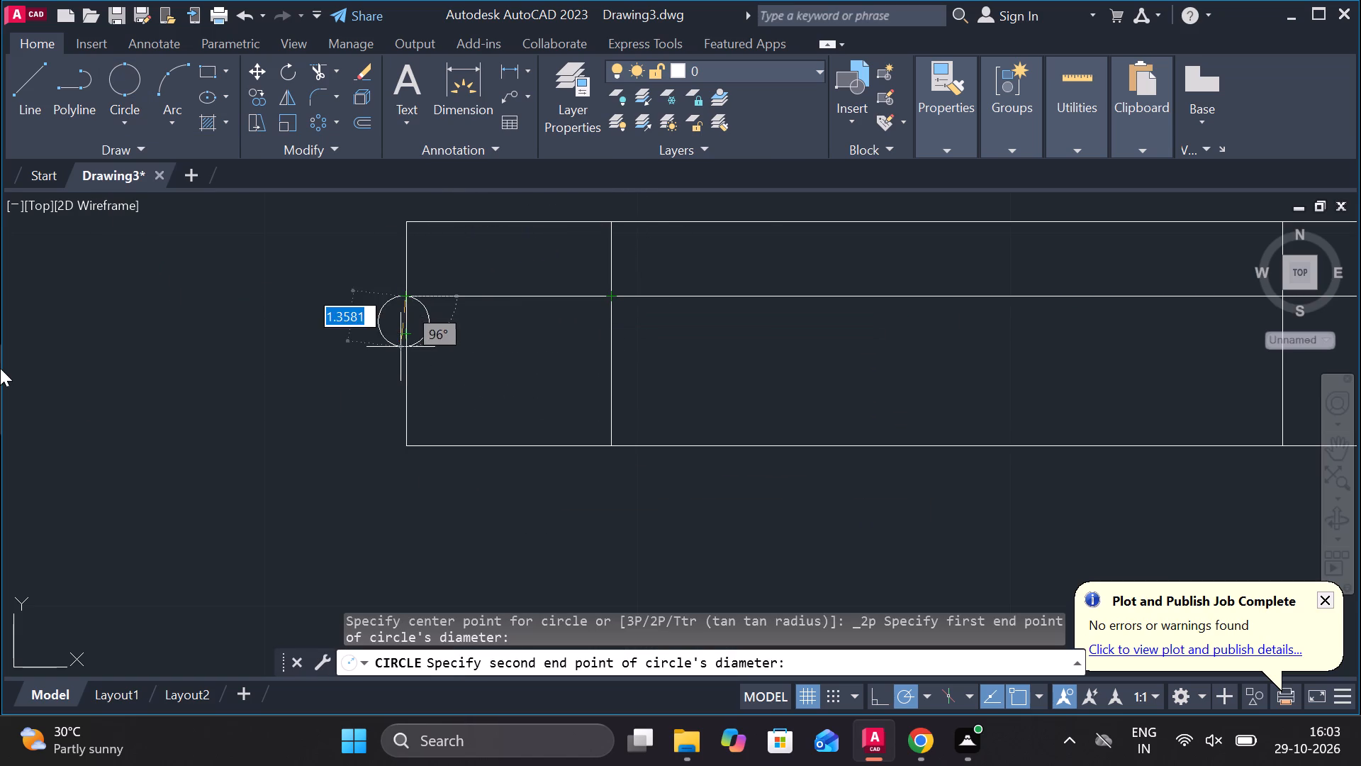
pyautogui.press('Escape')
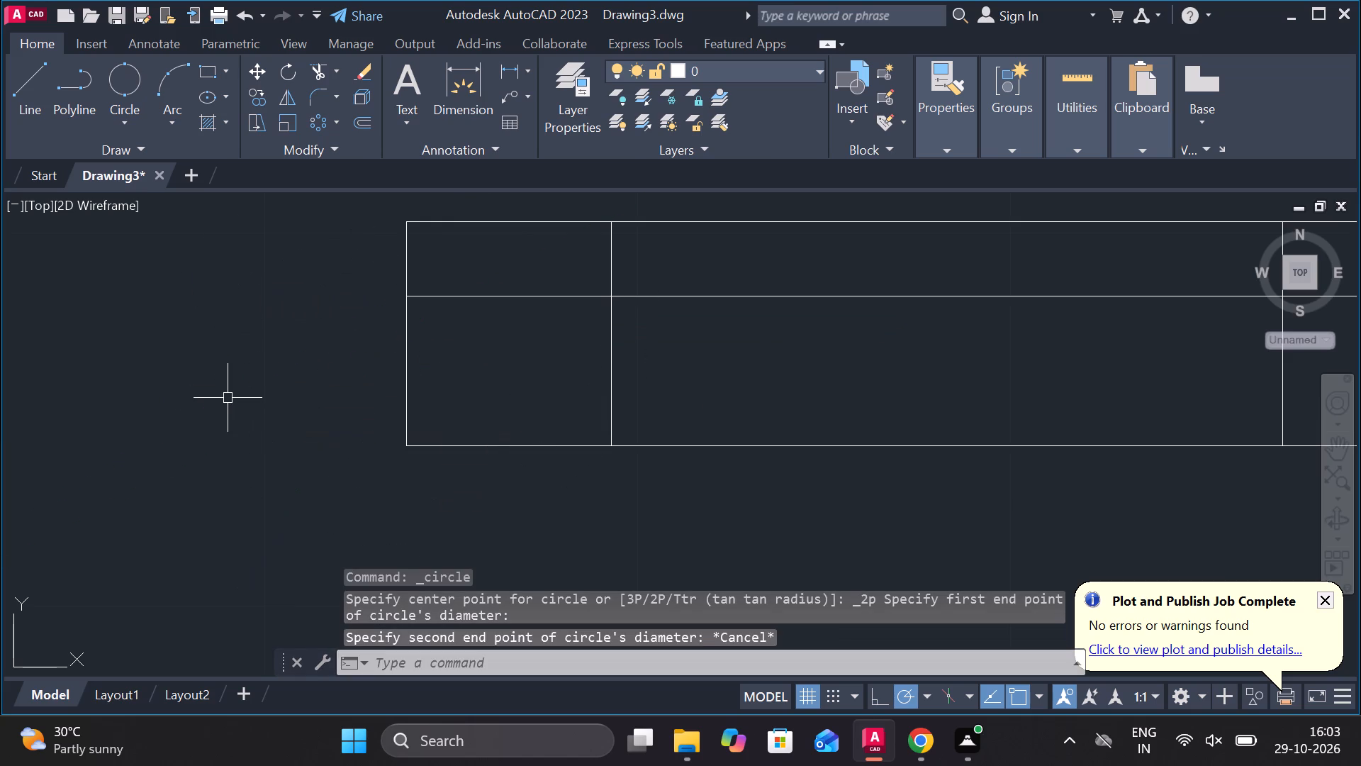
# Draw a three-point circle through the inner horizontal line's intersections with the left side and first divider, touching the top edge between them.
pyautogui.click(133, 118)
pyautogui.click(178, 293)
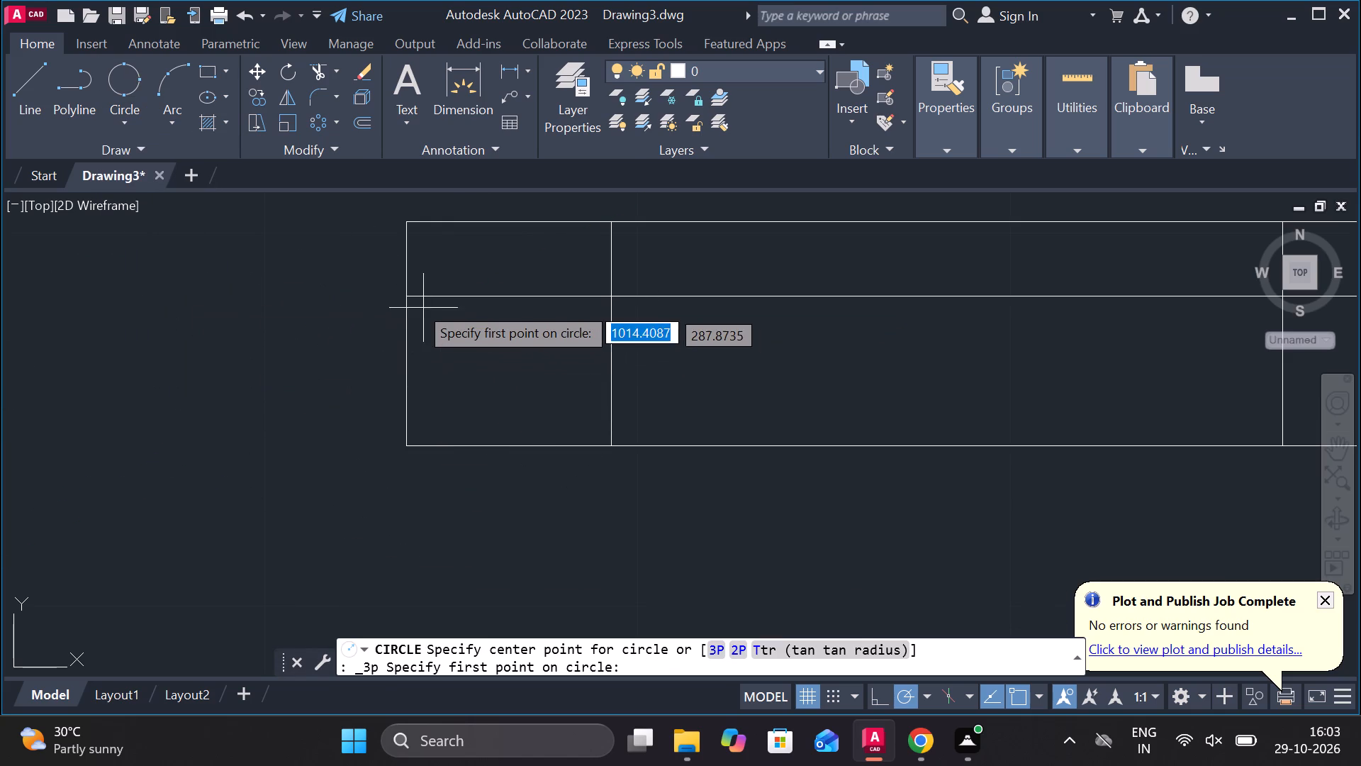
pyautogui.click(405, 300)
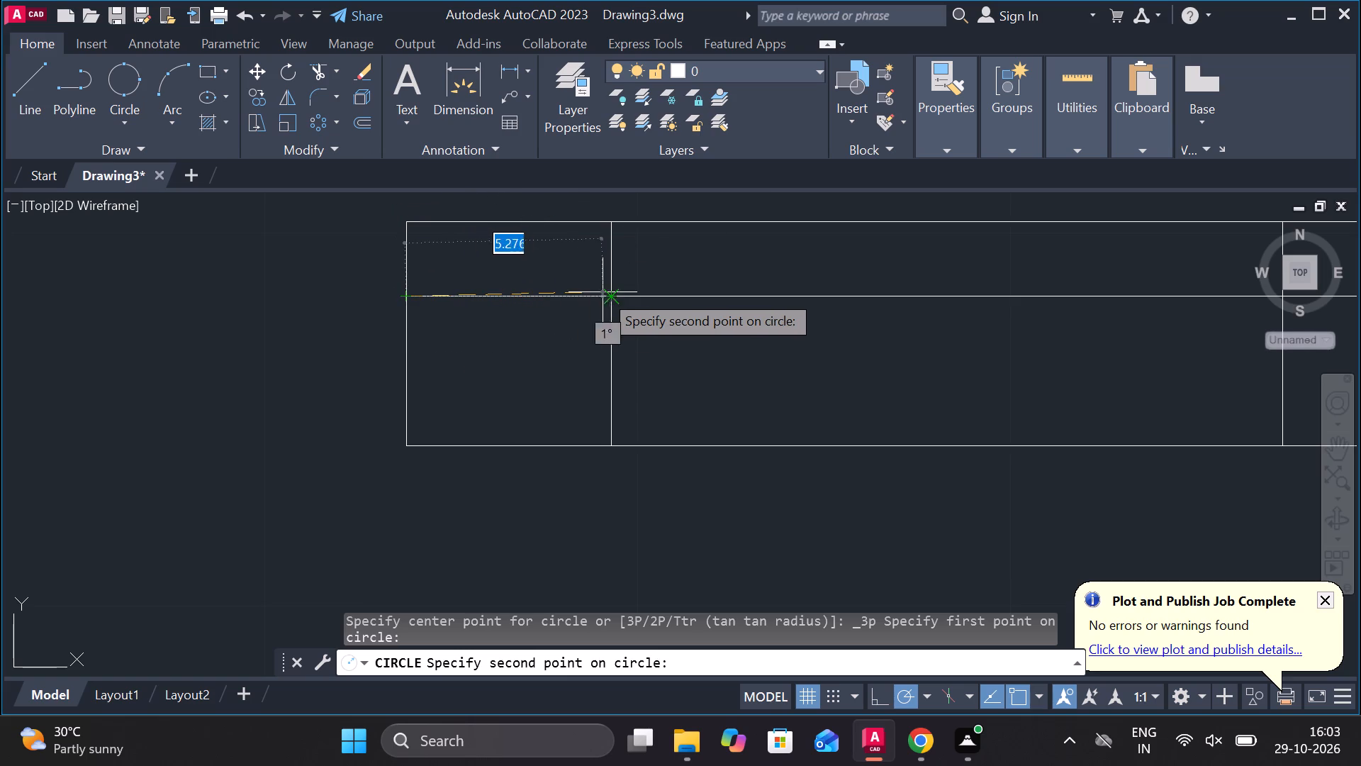
pyautogui.click(614, 296)
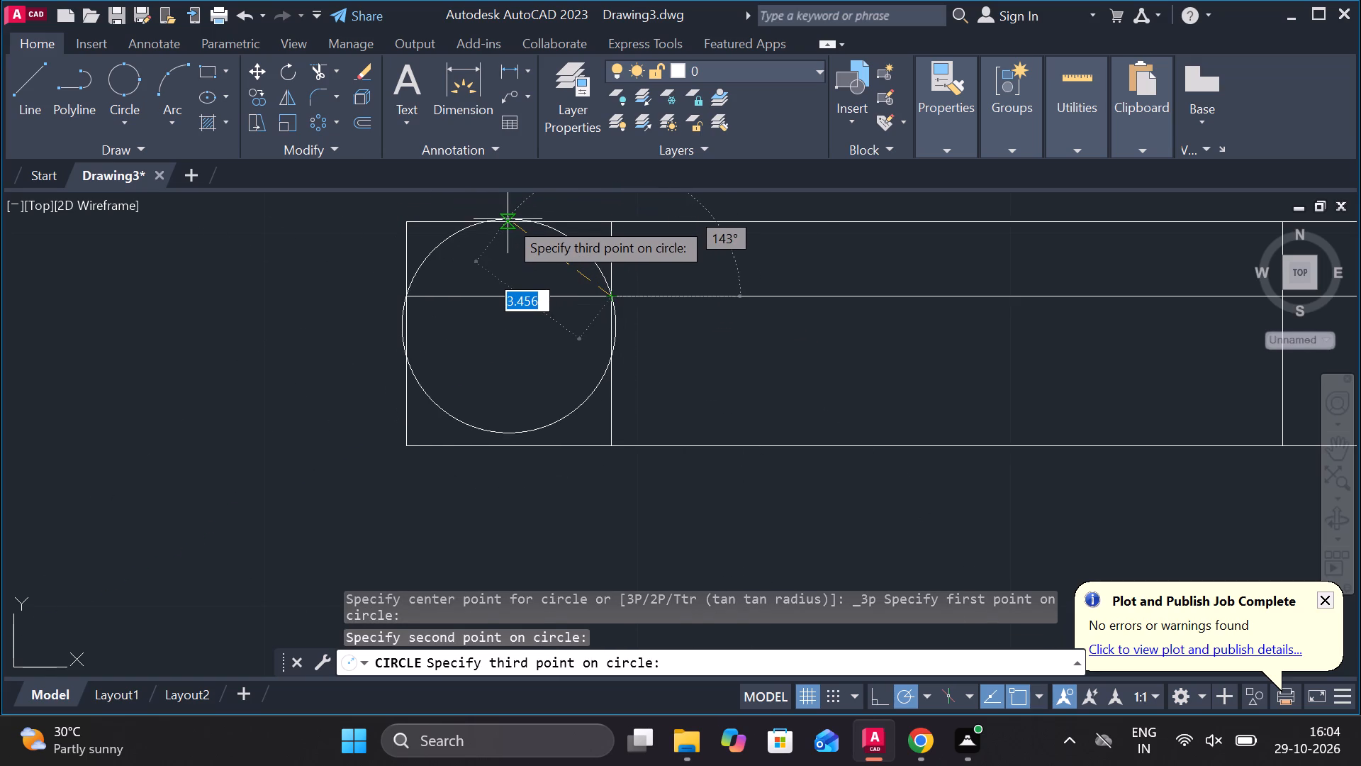
pyautogui.scroll(3, 505, 226)
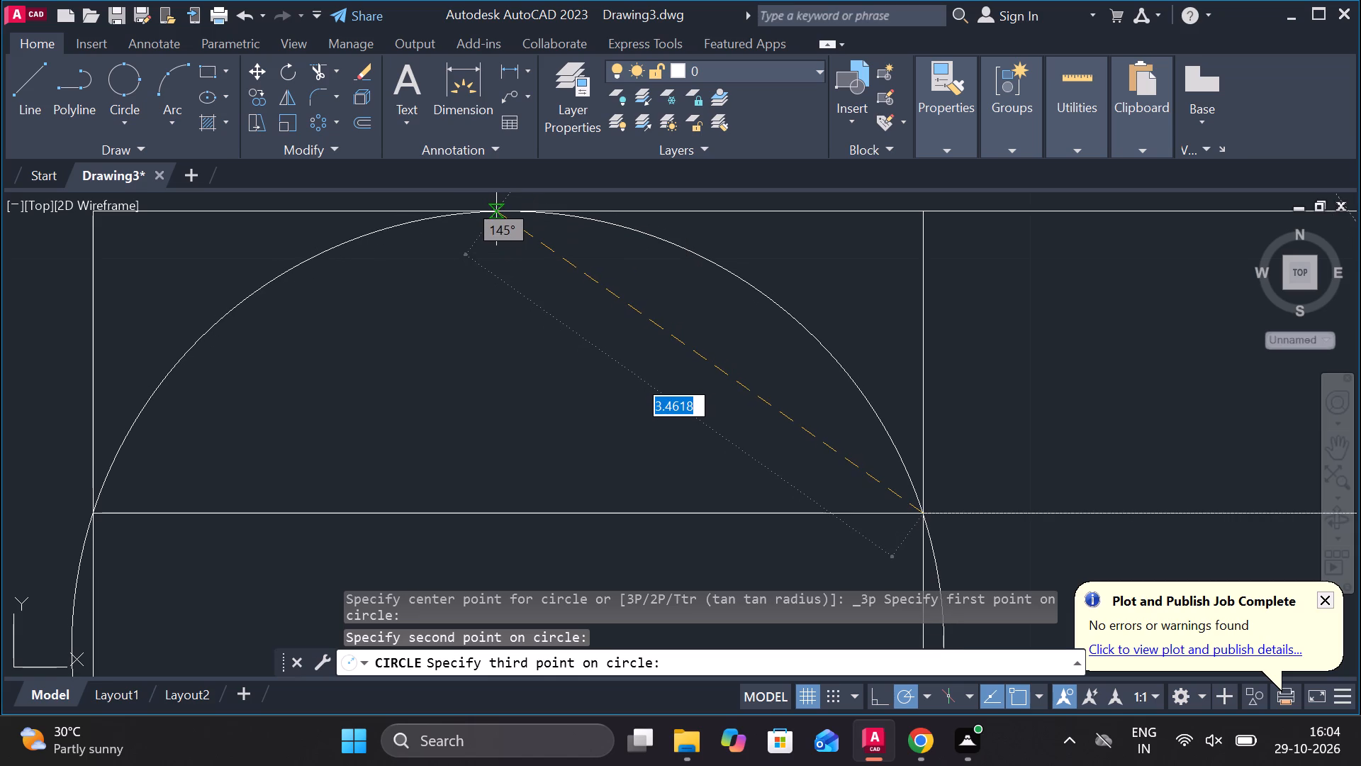
pyautogui.scroll(1, 496, 211)
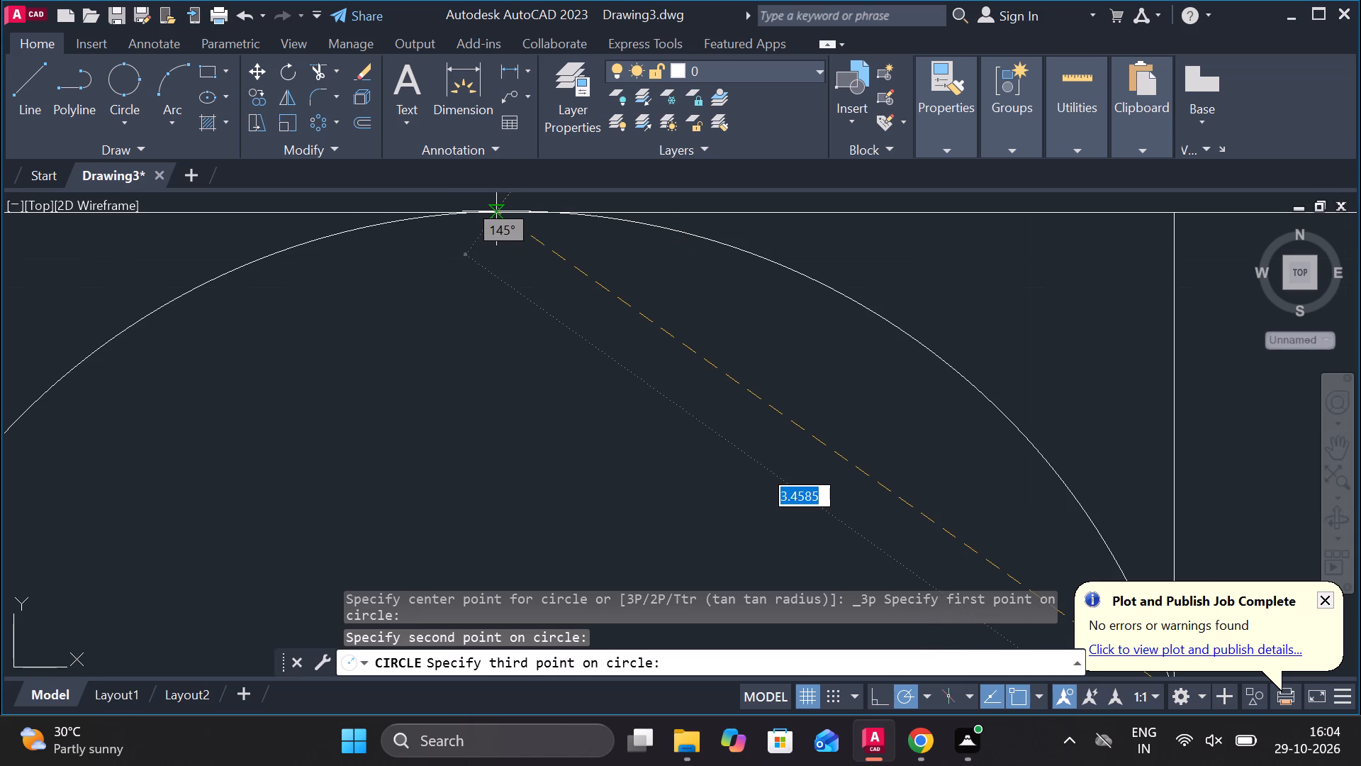
pyautogui.scroll(-3, 512, 301)
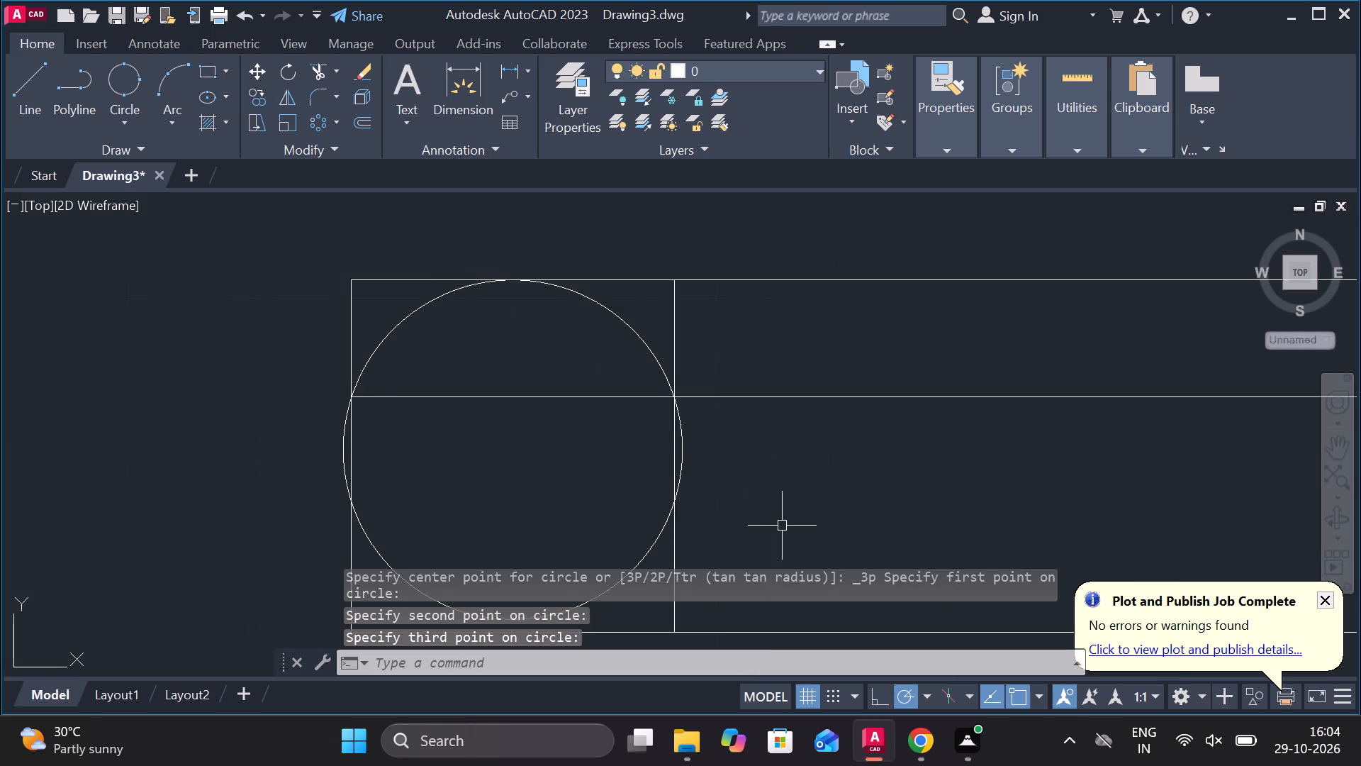
pyautogui.scroll(-1, 656, 472)
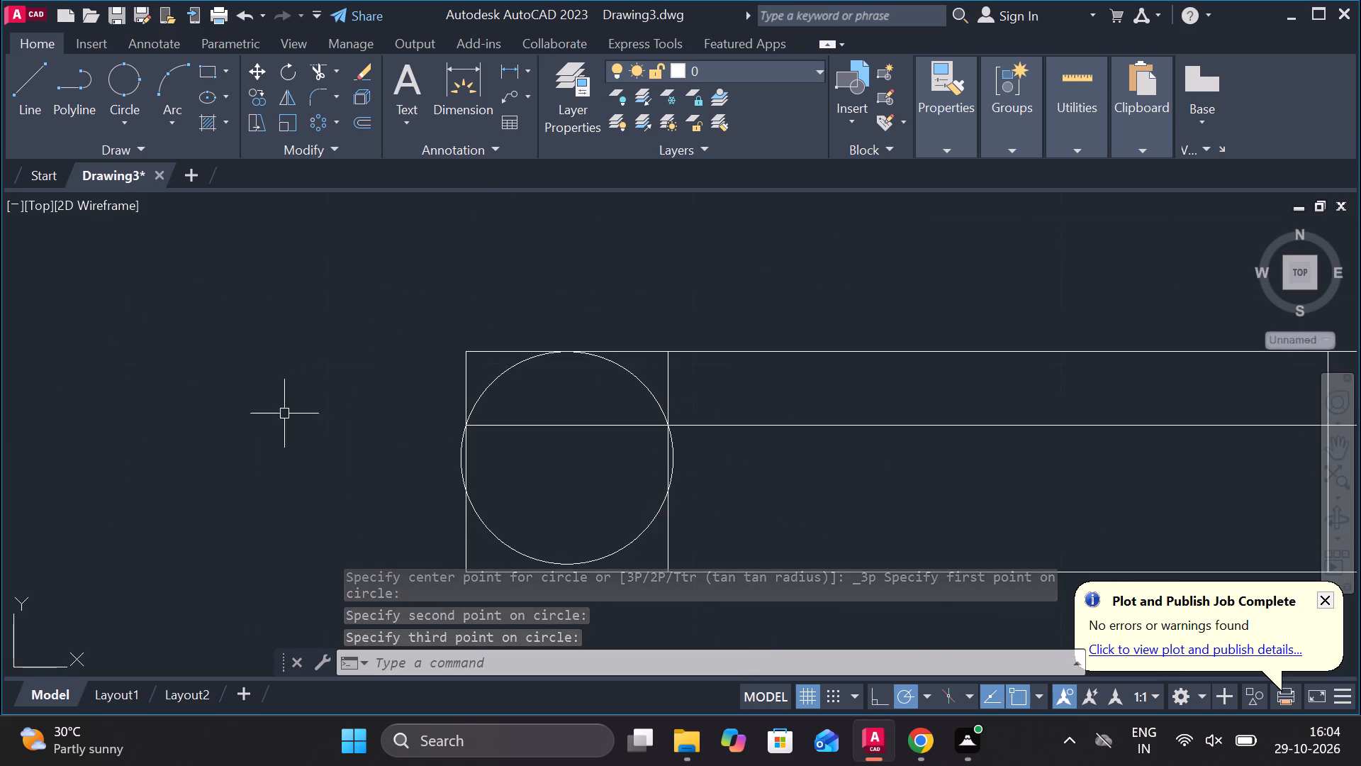
# Trim the circle's side and lower portions, keeping only the arc above the inner horizontal line between the left side and first divider.
pyautogui.click(323, 70)
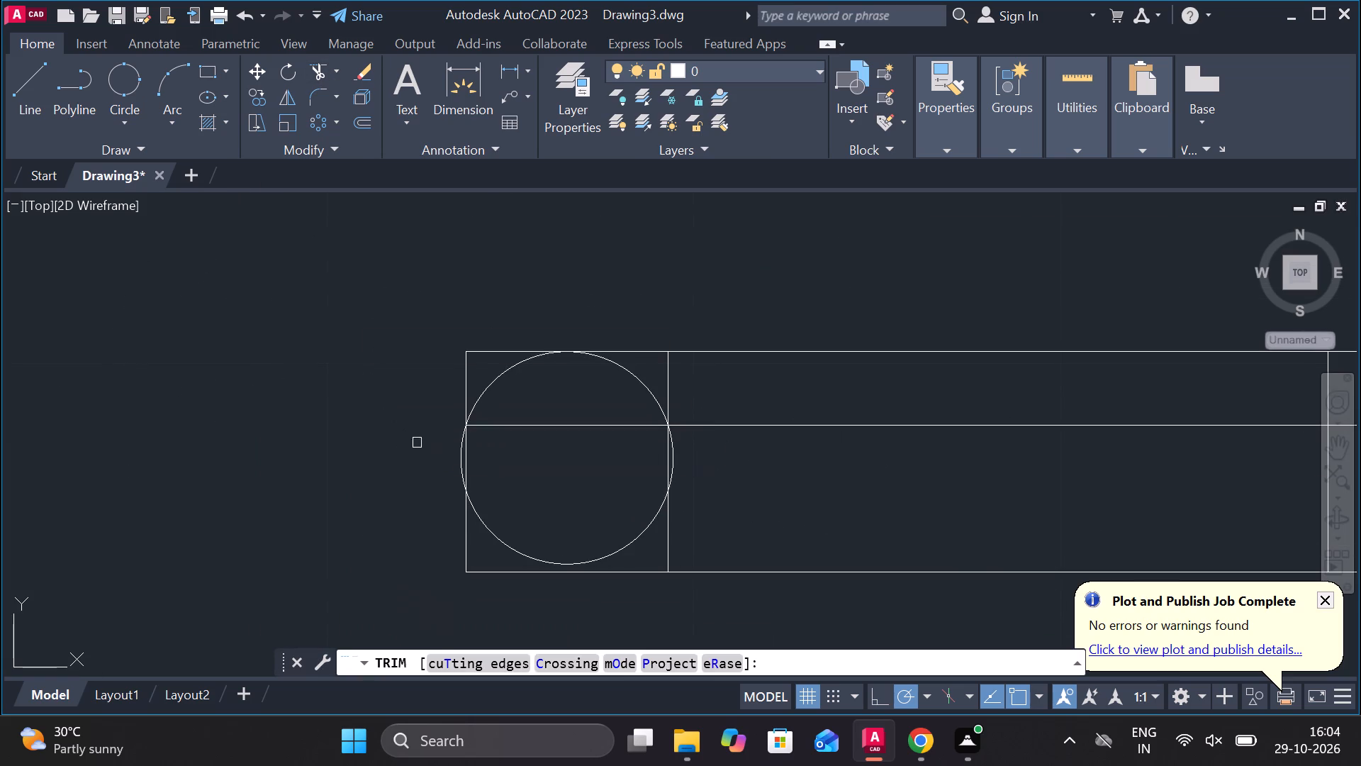
pyautogui.scroll(2, 501, 458)
pyautogui.click(393, 456)
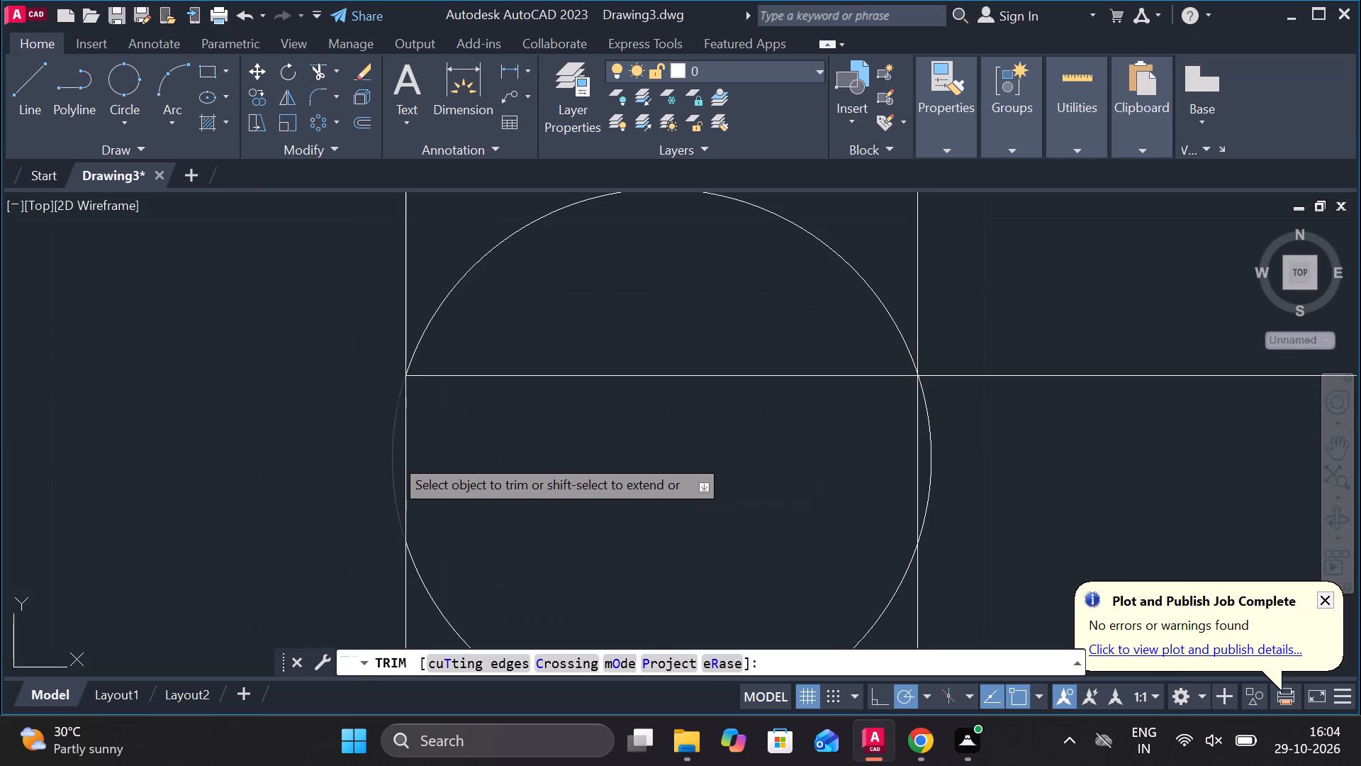
pyautogui.scroll(-2, 503, 485)
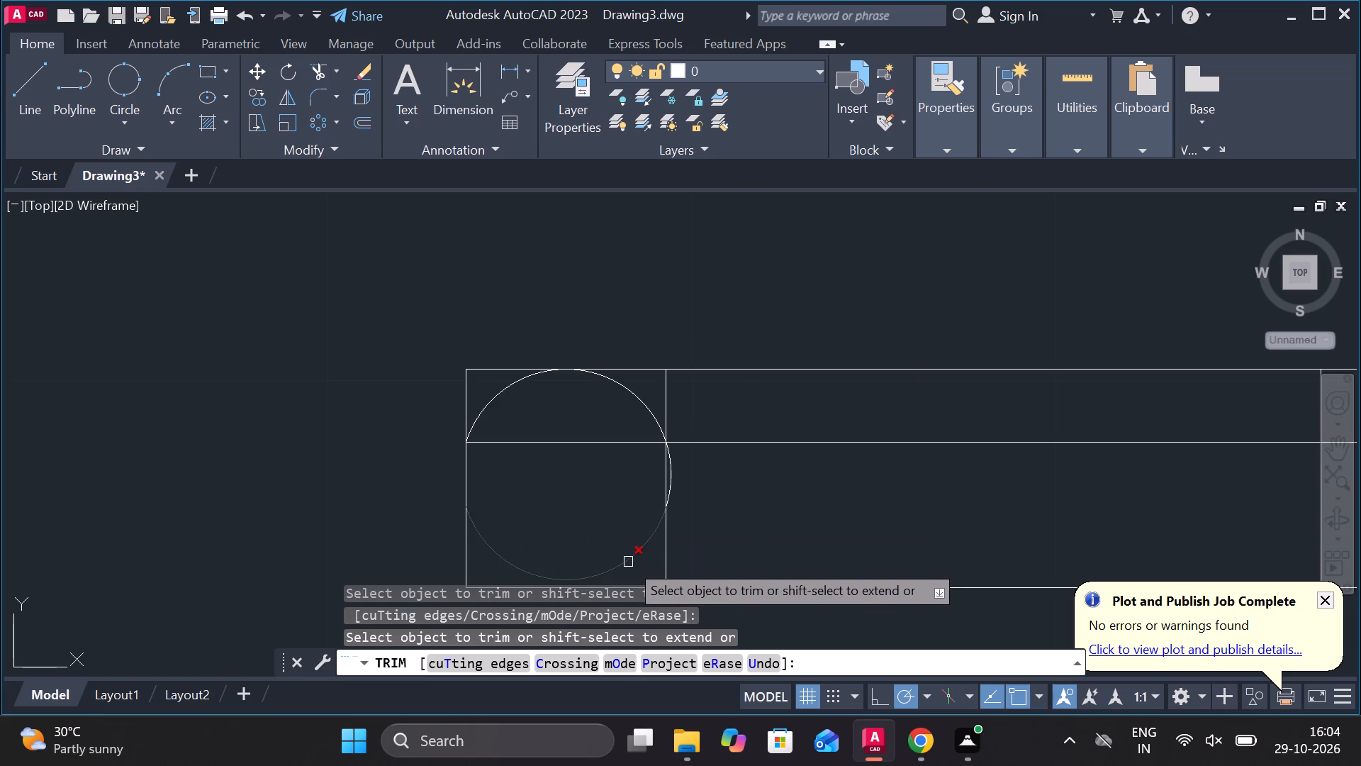
pyautogui.click(628, 562)
pyautogui.scroll(2, 700, 471)
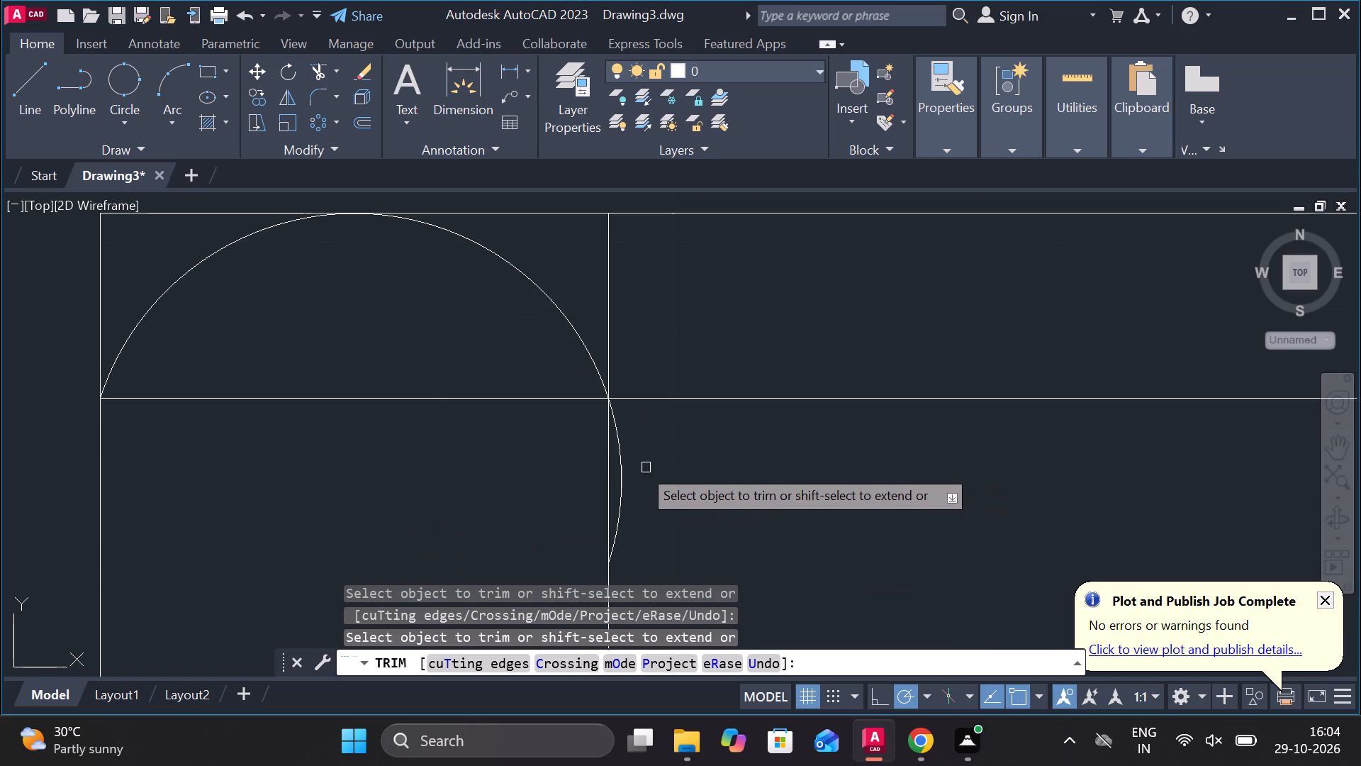
pyautogui.click(622, 466)
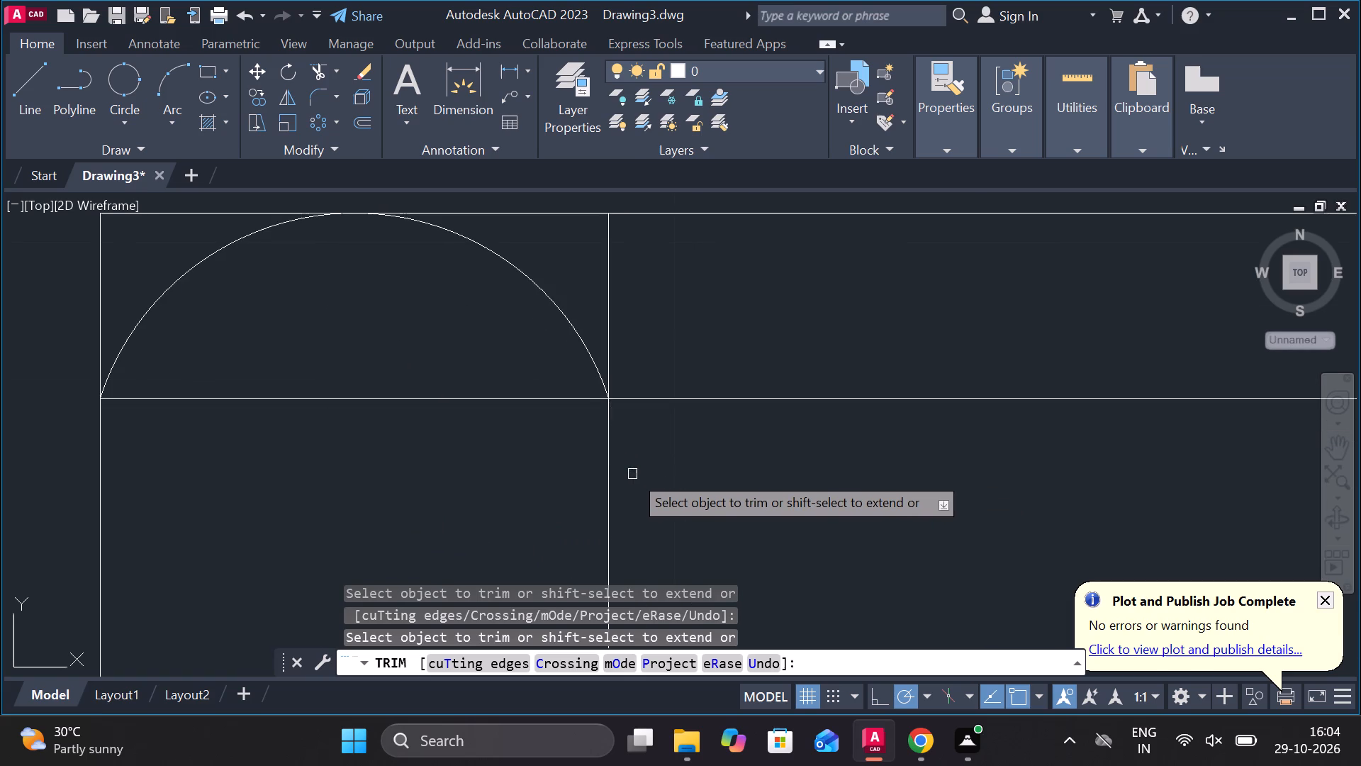
pyautogui.scroll(-5, 688, 472)
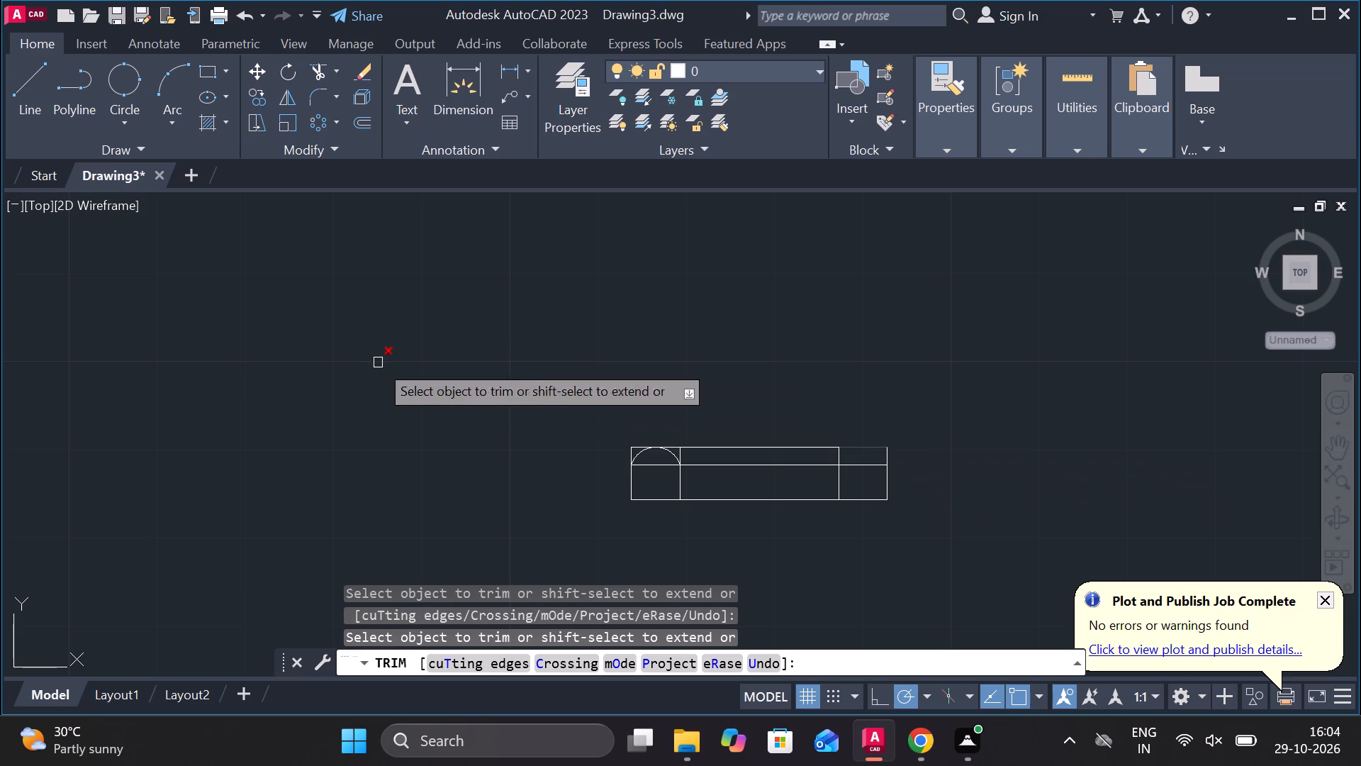
pyautogui.press('Escape')
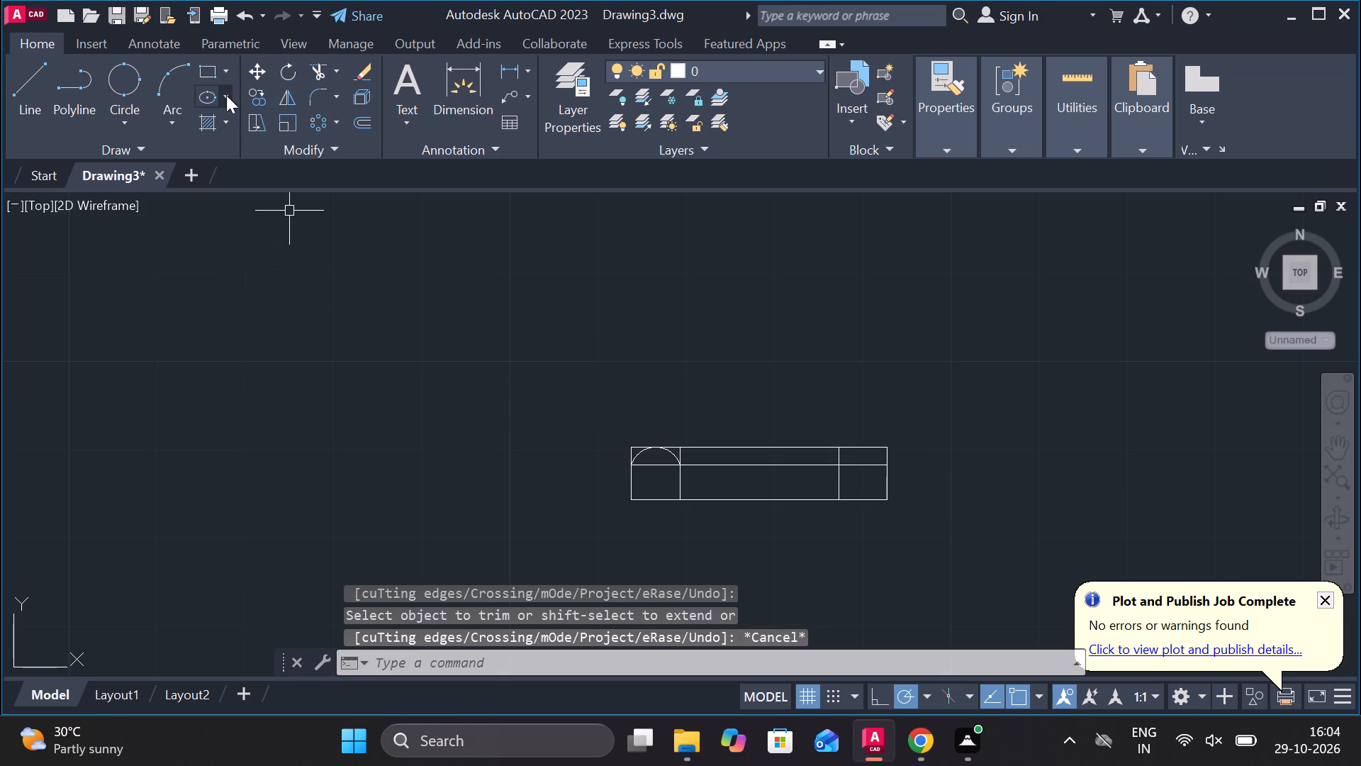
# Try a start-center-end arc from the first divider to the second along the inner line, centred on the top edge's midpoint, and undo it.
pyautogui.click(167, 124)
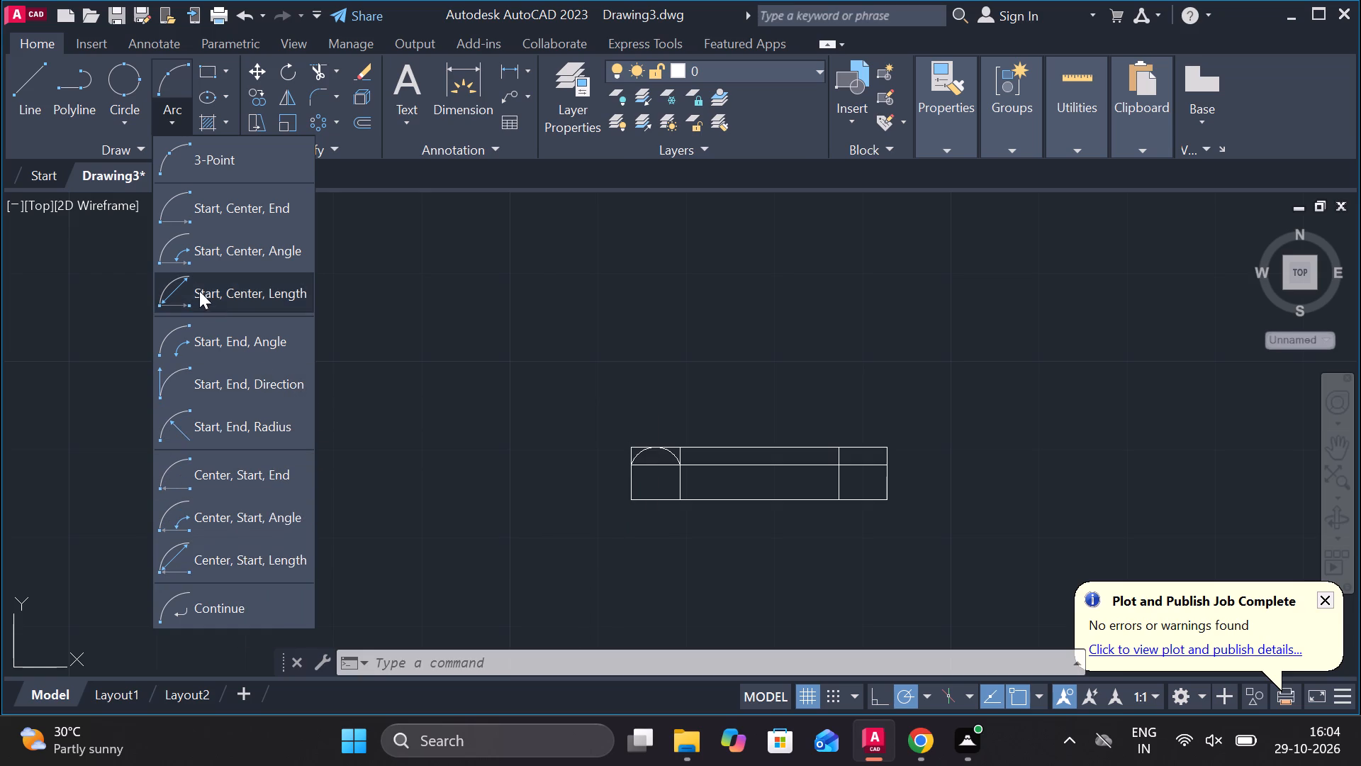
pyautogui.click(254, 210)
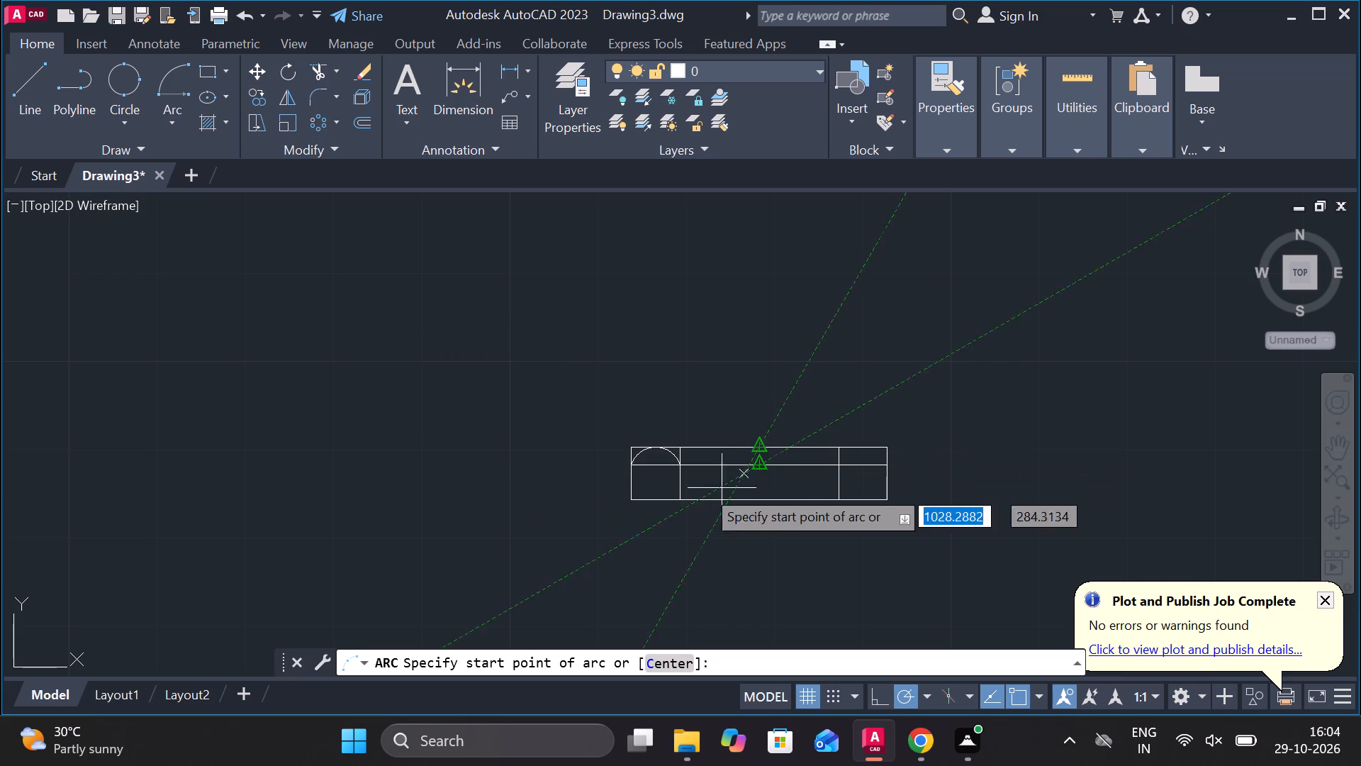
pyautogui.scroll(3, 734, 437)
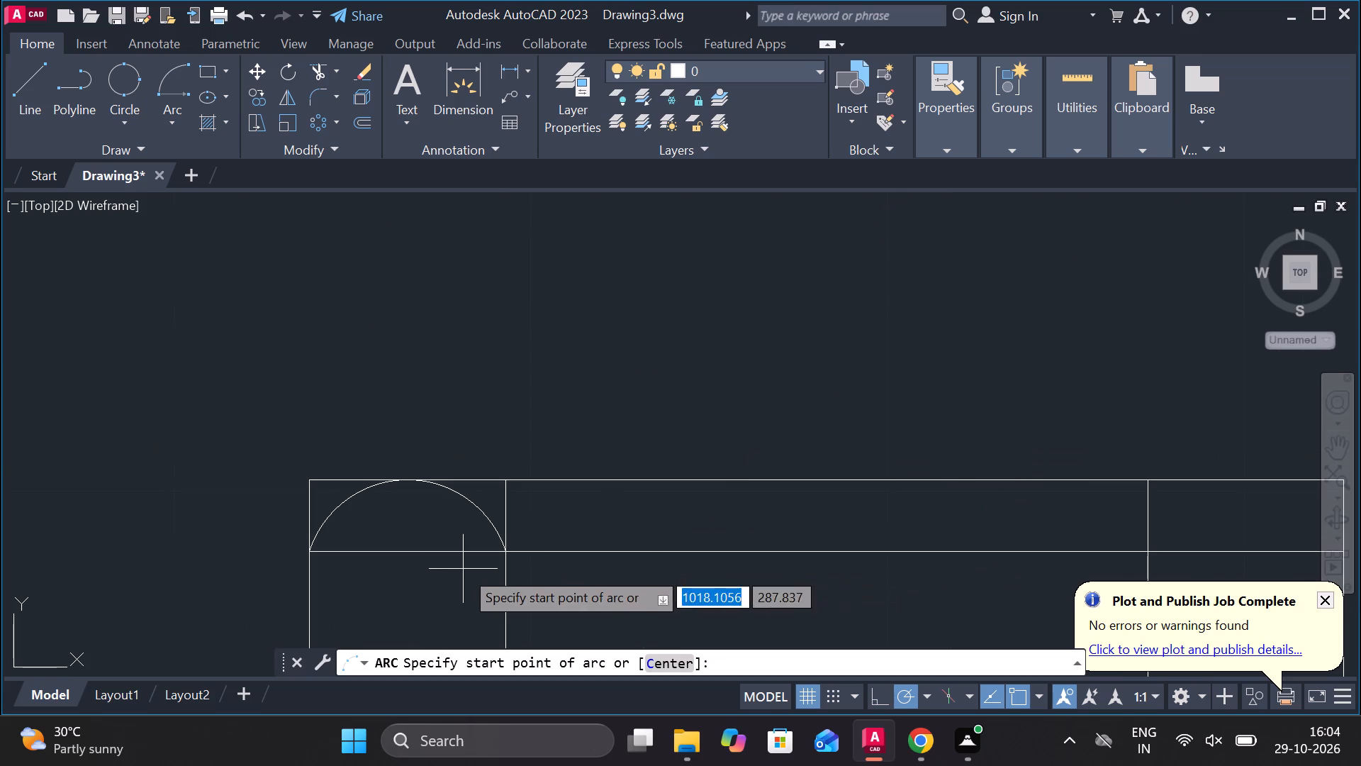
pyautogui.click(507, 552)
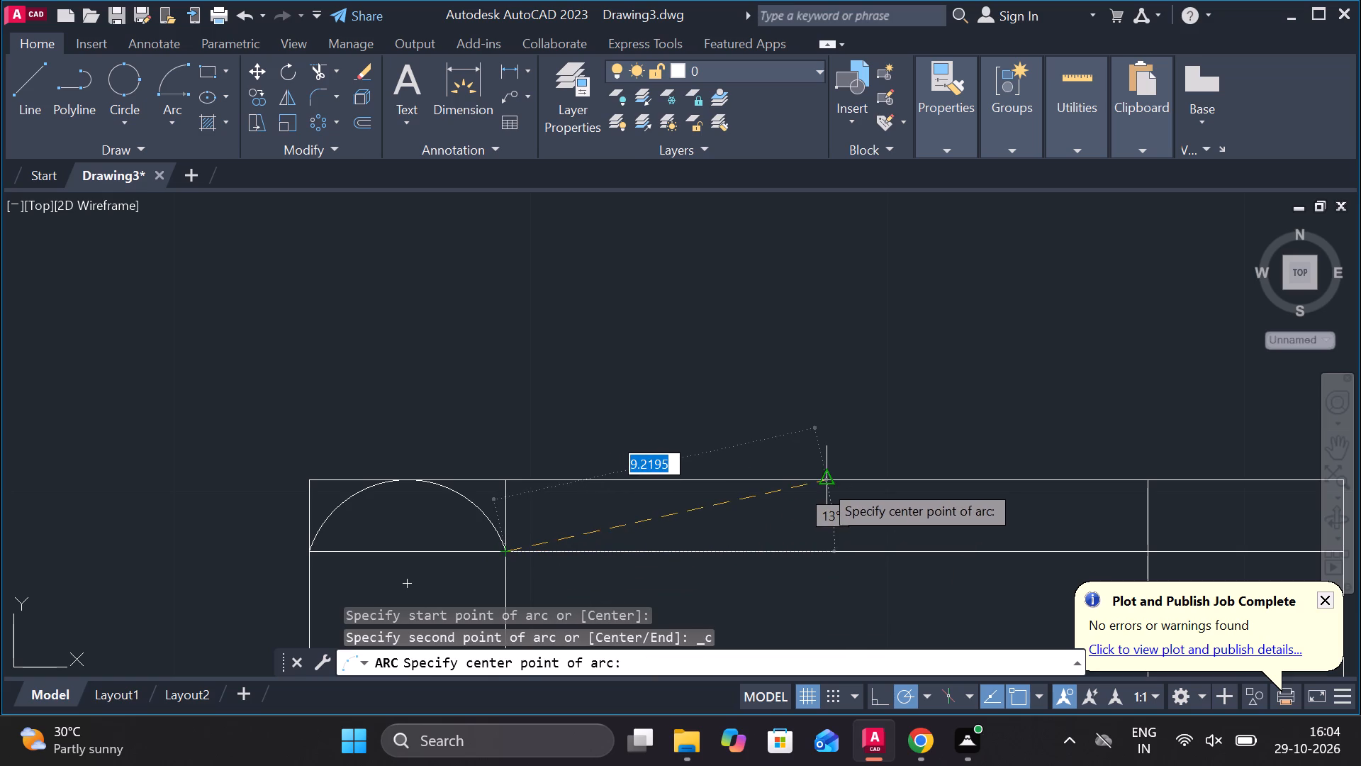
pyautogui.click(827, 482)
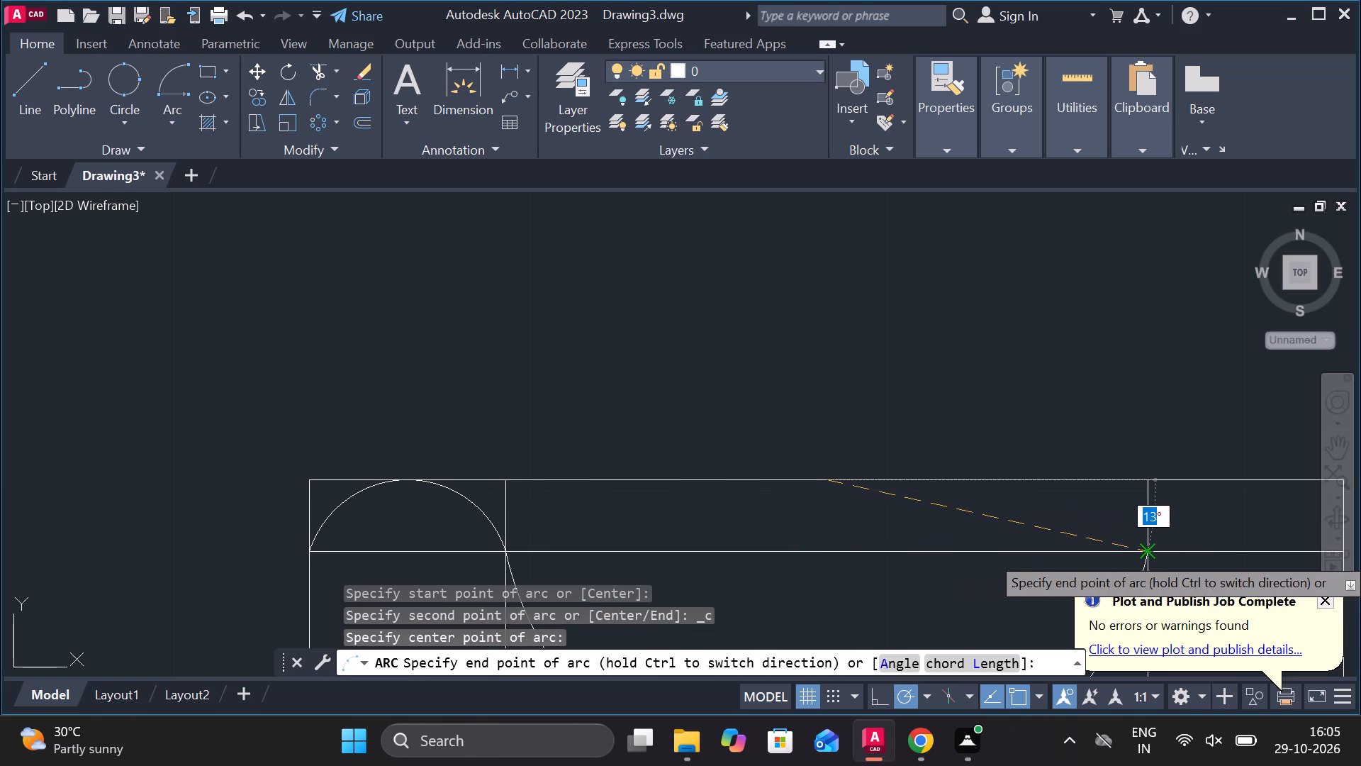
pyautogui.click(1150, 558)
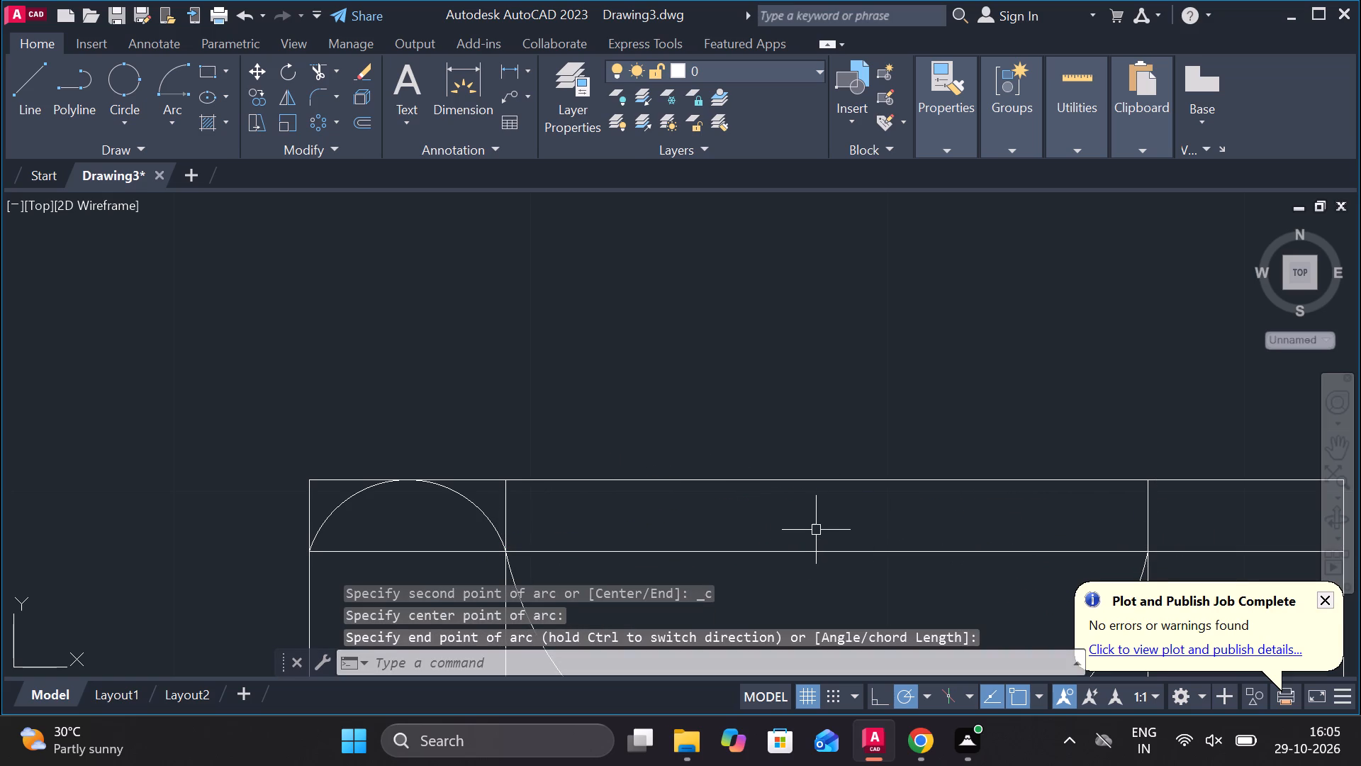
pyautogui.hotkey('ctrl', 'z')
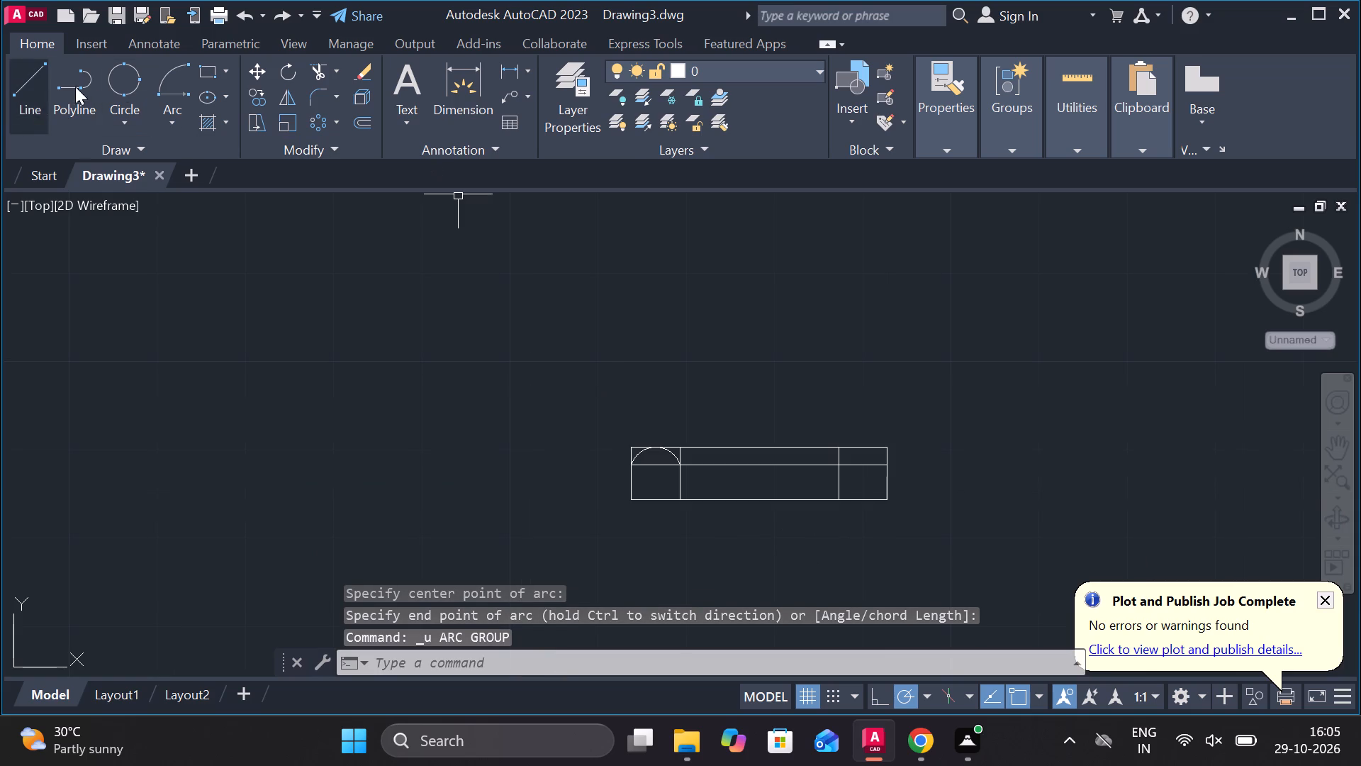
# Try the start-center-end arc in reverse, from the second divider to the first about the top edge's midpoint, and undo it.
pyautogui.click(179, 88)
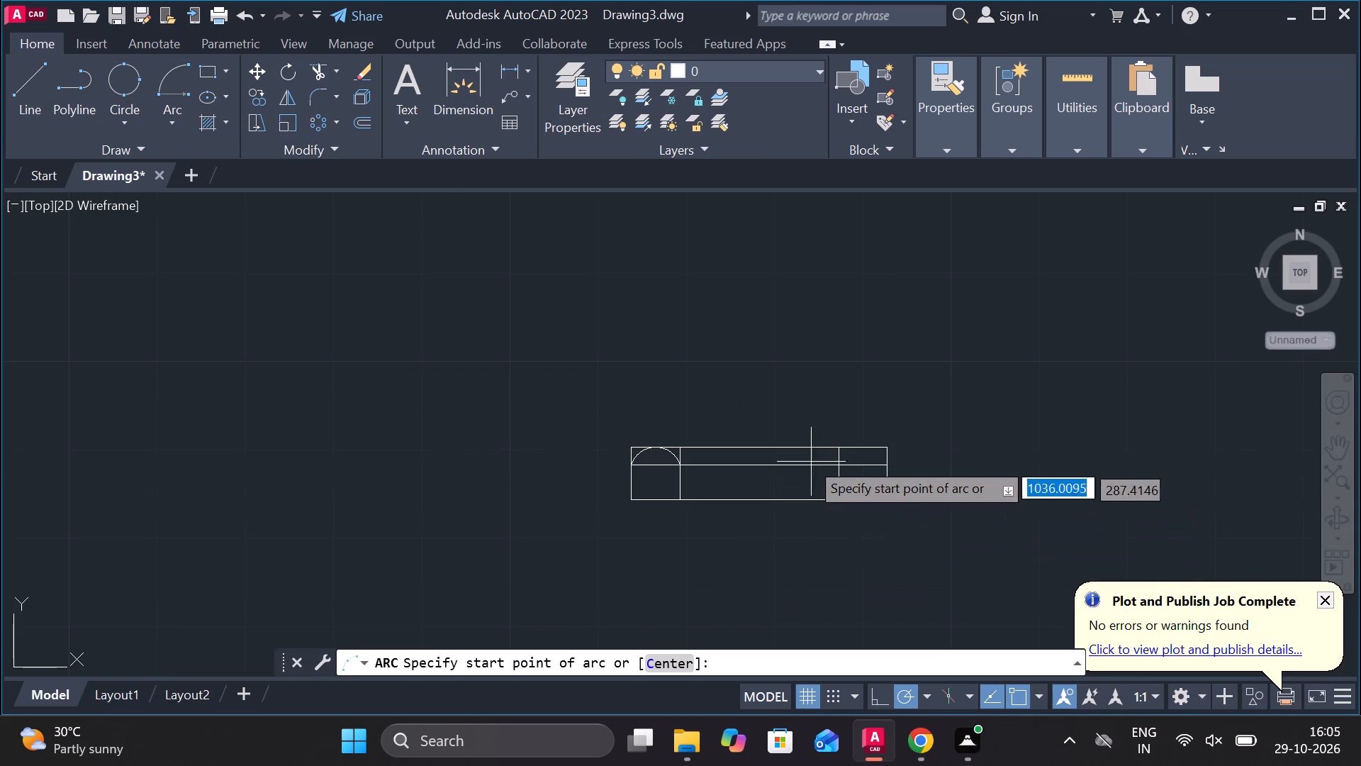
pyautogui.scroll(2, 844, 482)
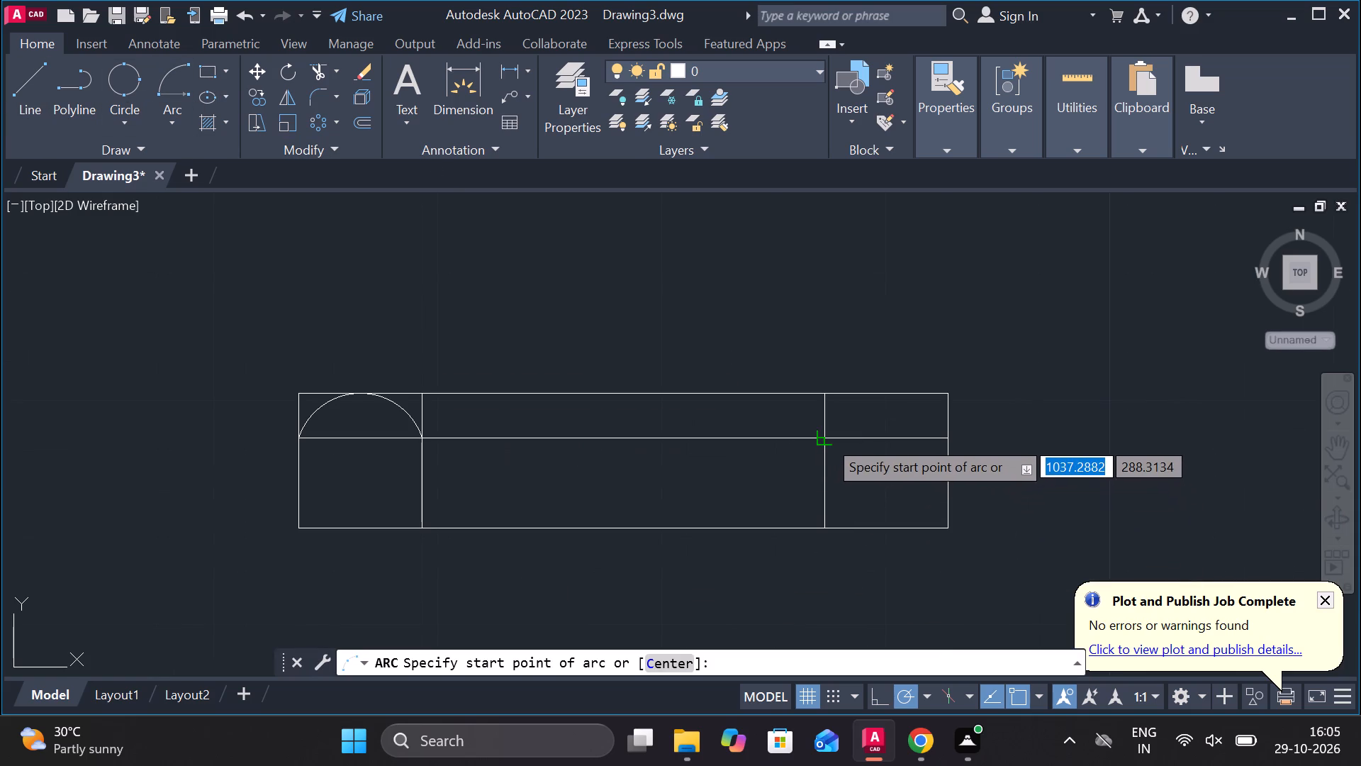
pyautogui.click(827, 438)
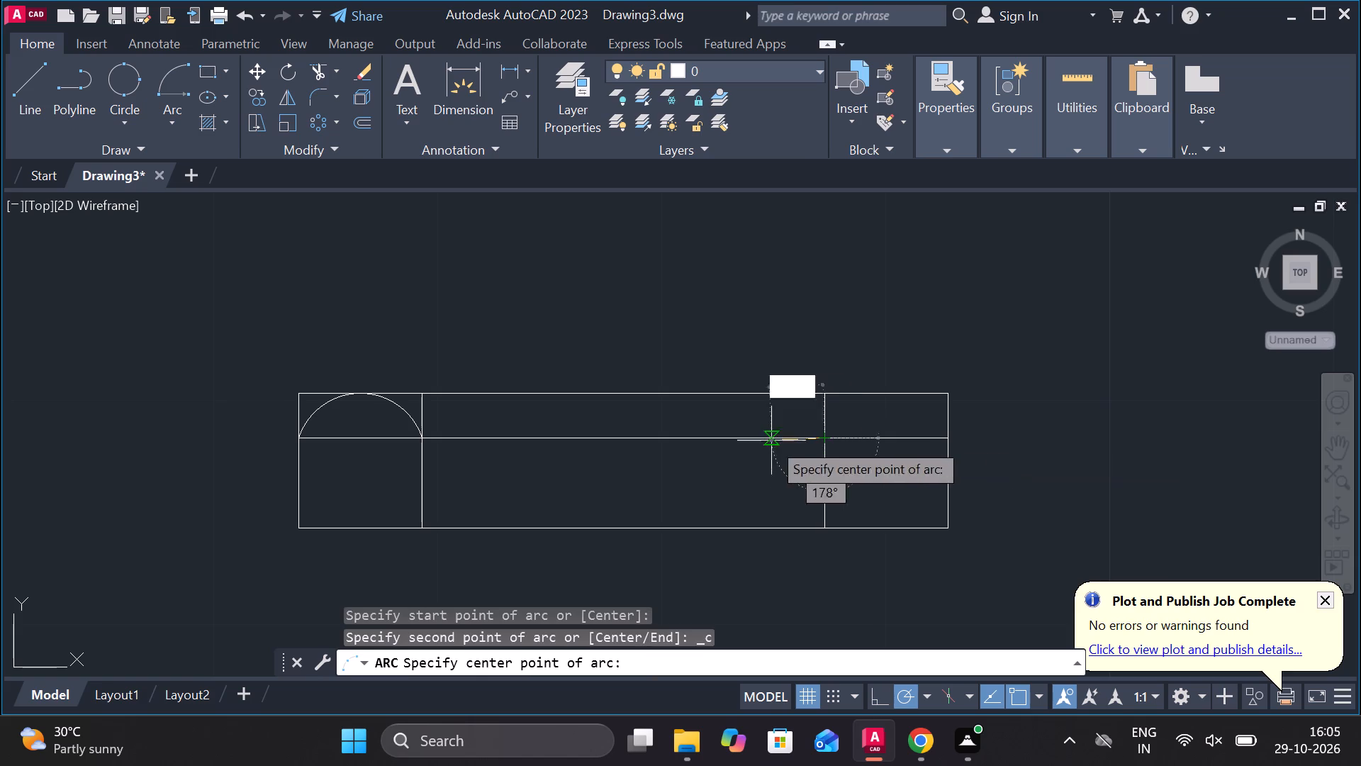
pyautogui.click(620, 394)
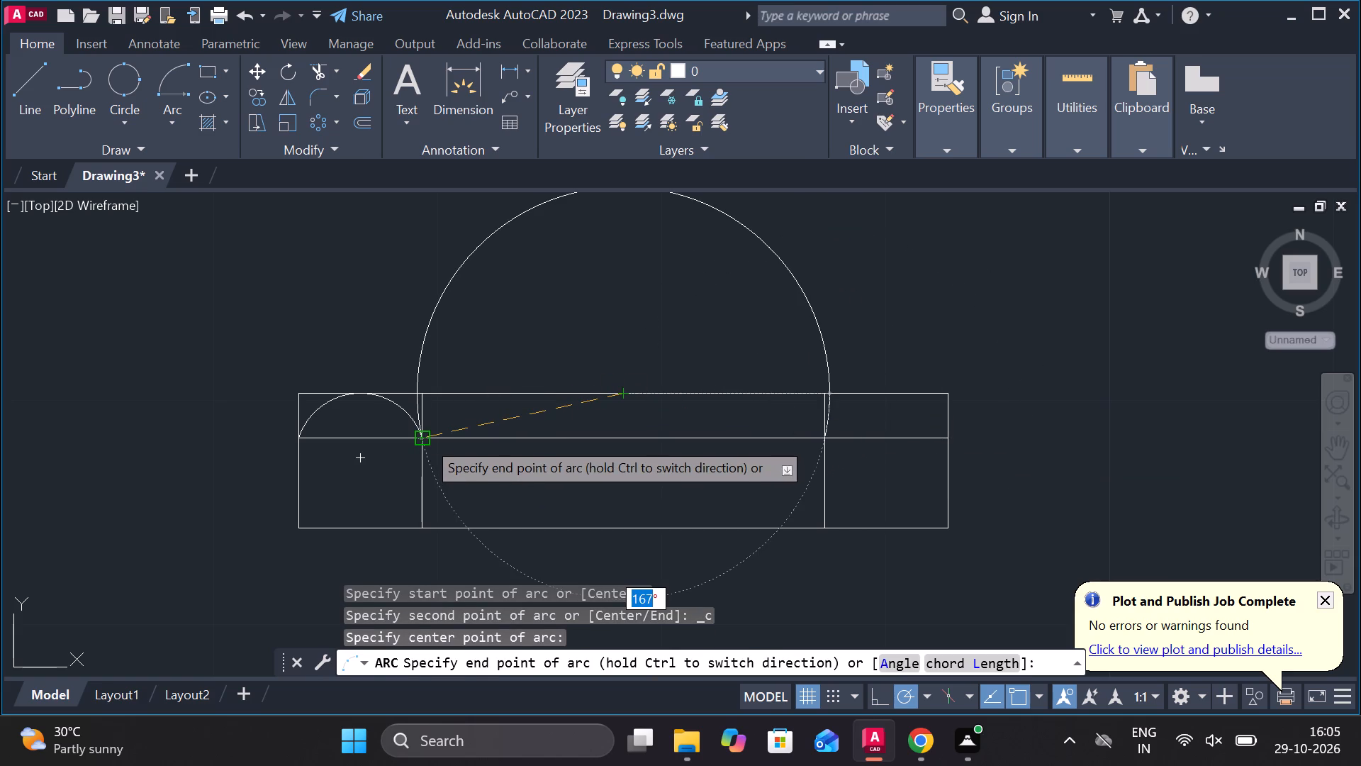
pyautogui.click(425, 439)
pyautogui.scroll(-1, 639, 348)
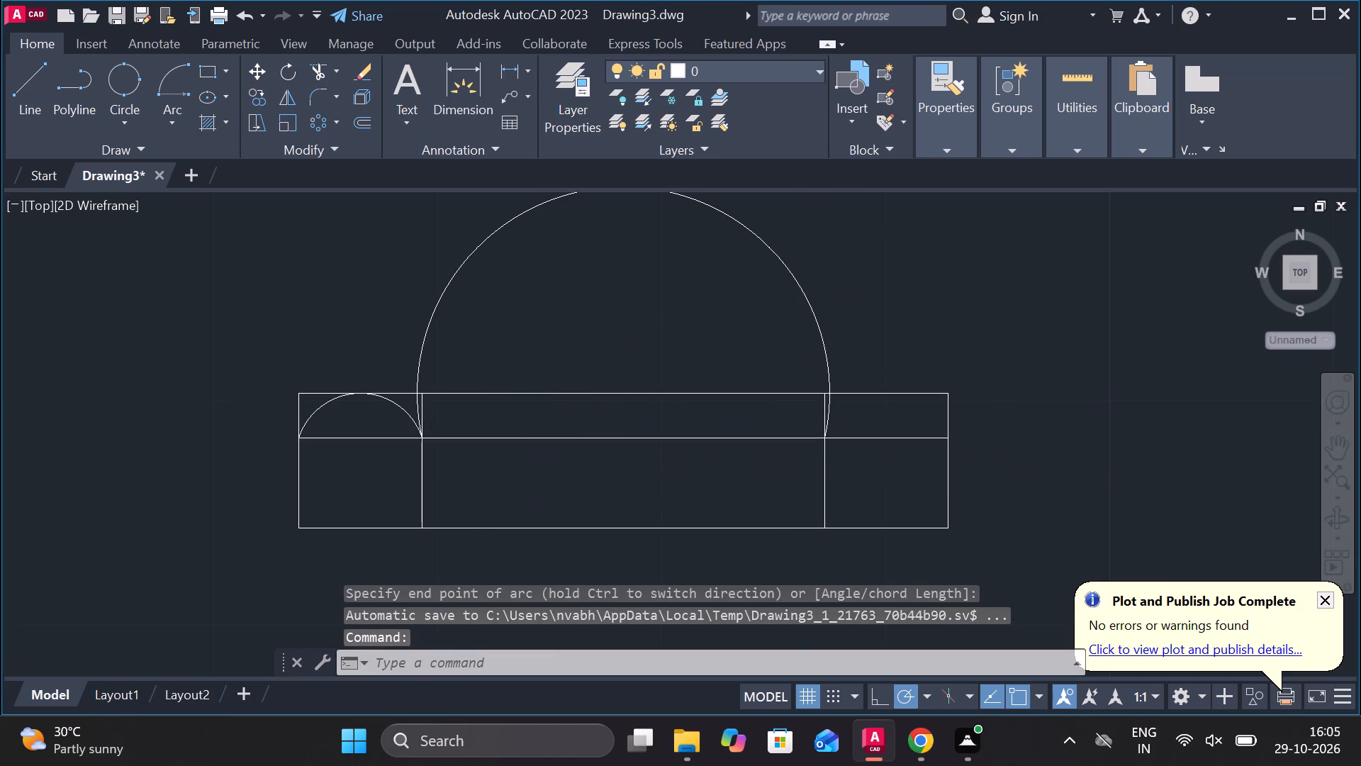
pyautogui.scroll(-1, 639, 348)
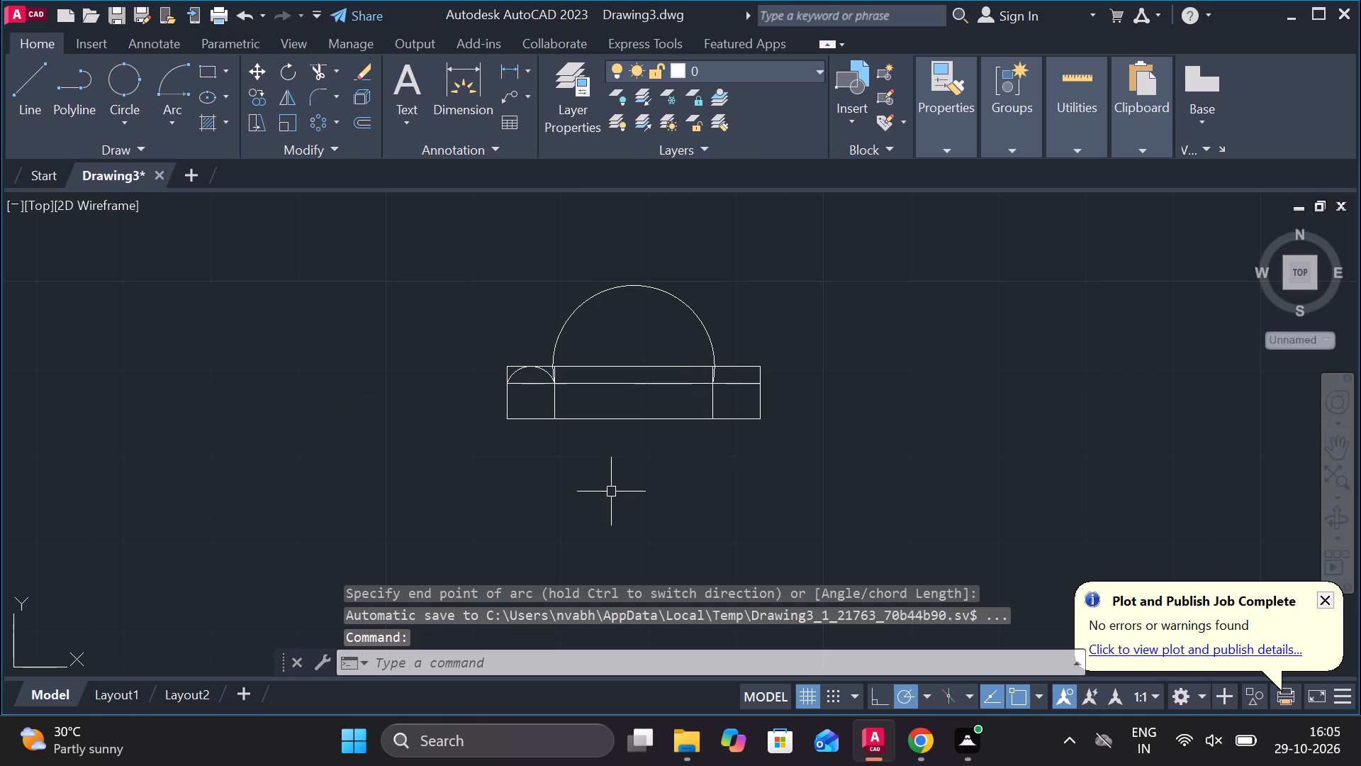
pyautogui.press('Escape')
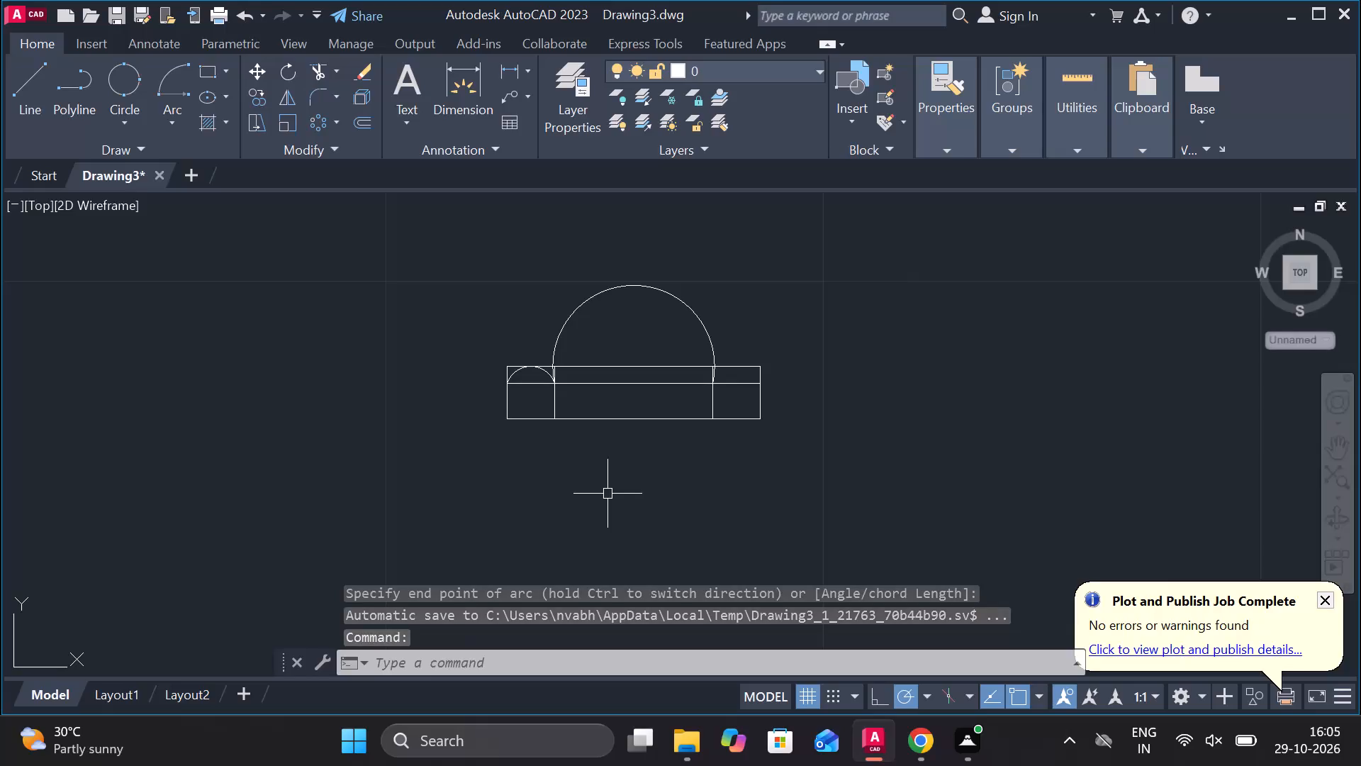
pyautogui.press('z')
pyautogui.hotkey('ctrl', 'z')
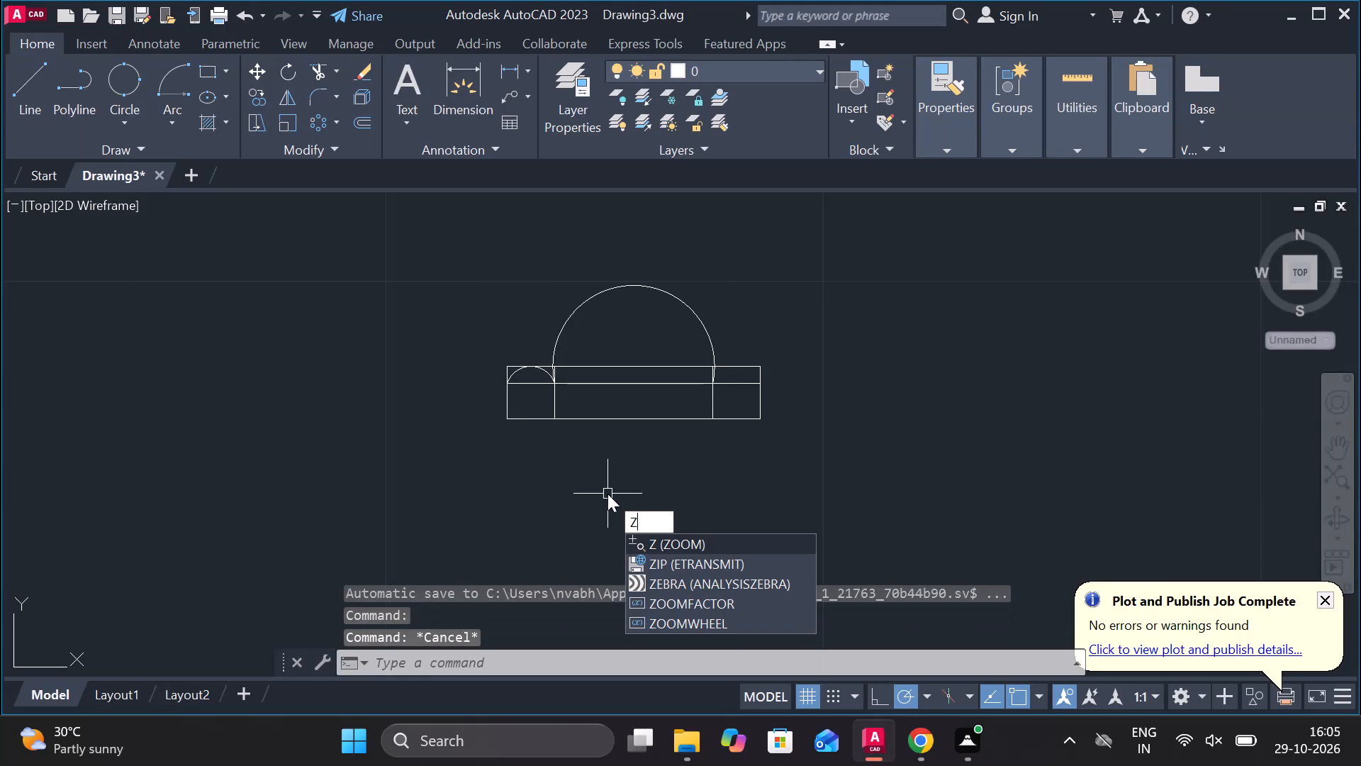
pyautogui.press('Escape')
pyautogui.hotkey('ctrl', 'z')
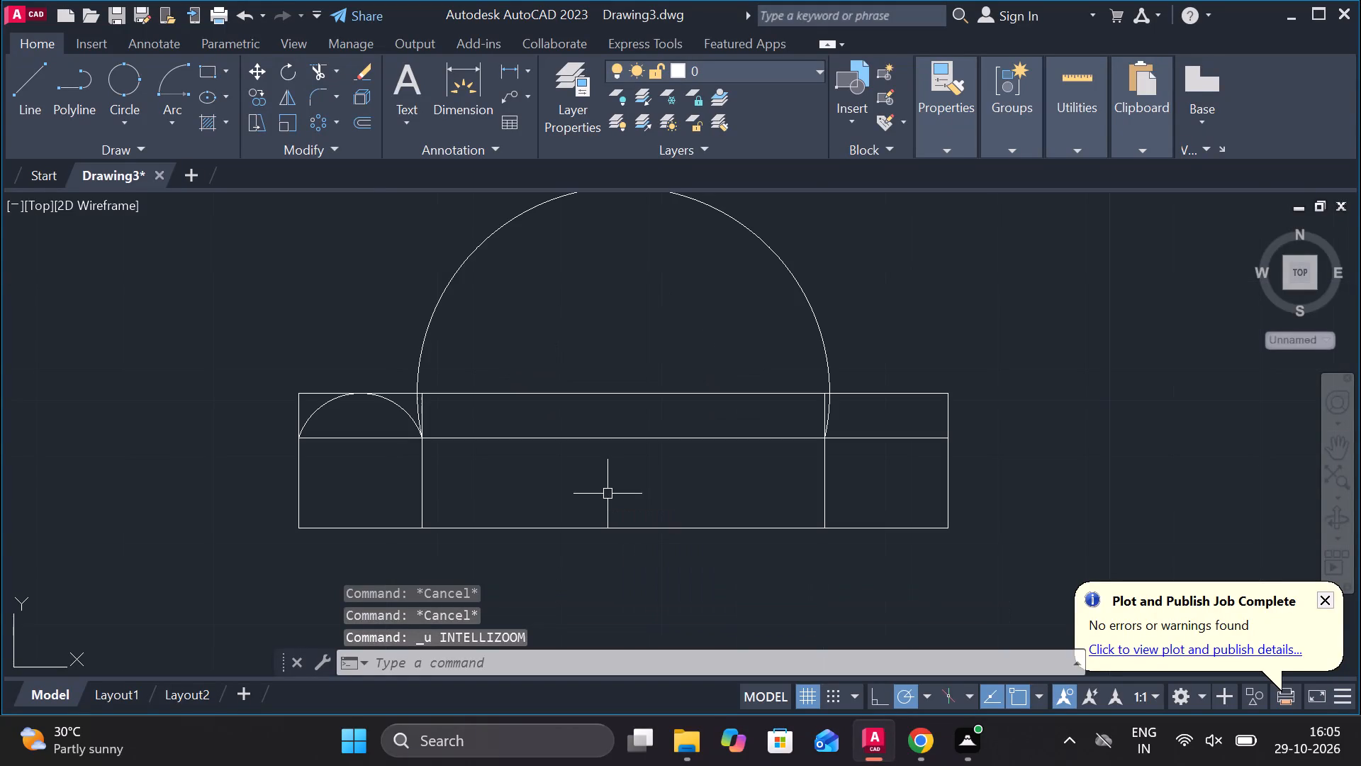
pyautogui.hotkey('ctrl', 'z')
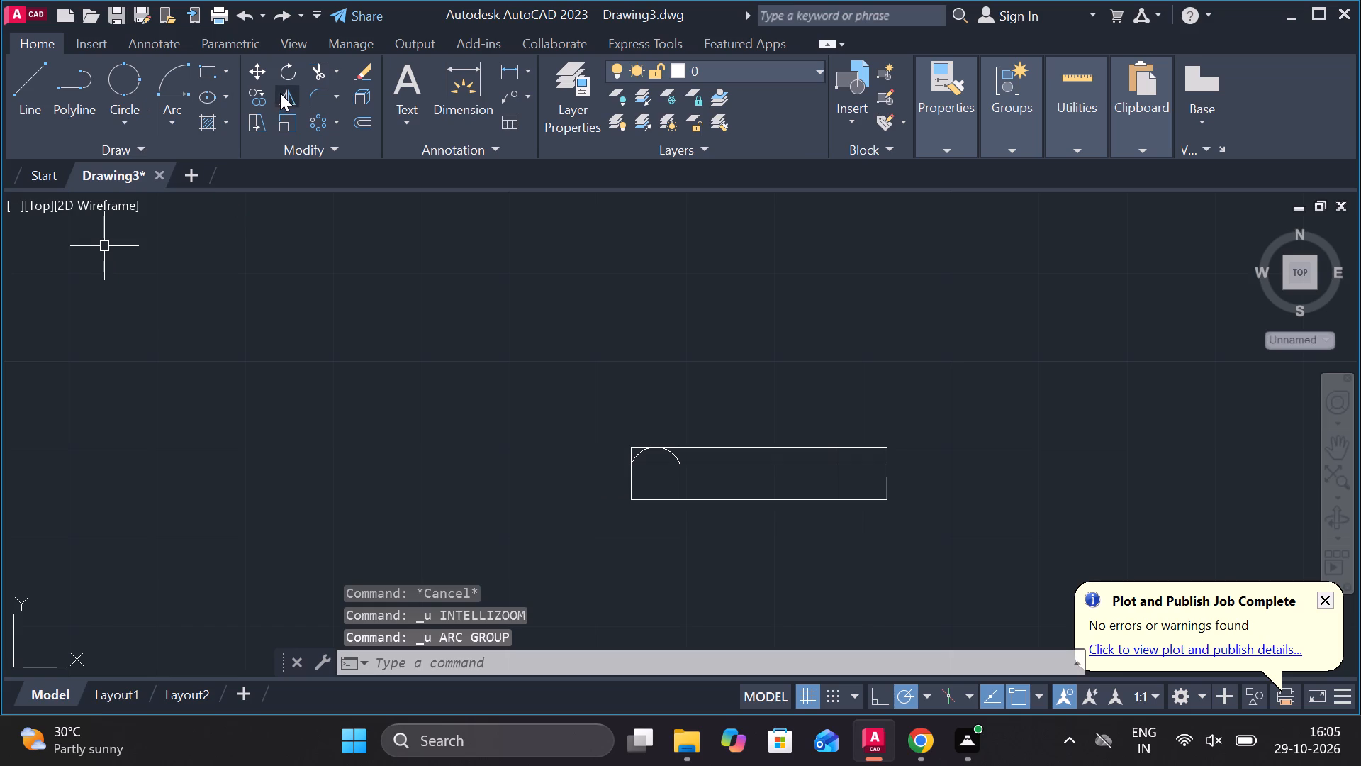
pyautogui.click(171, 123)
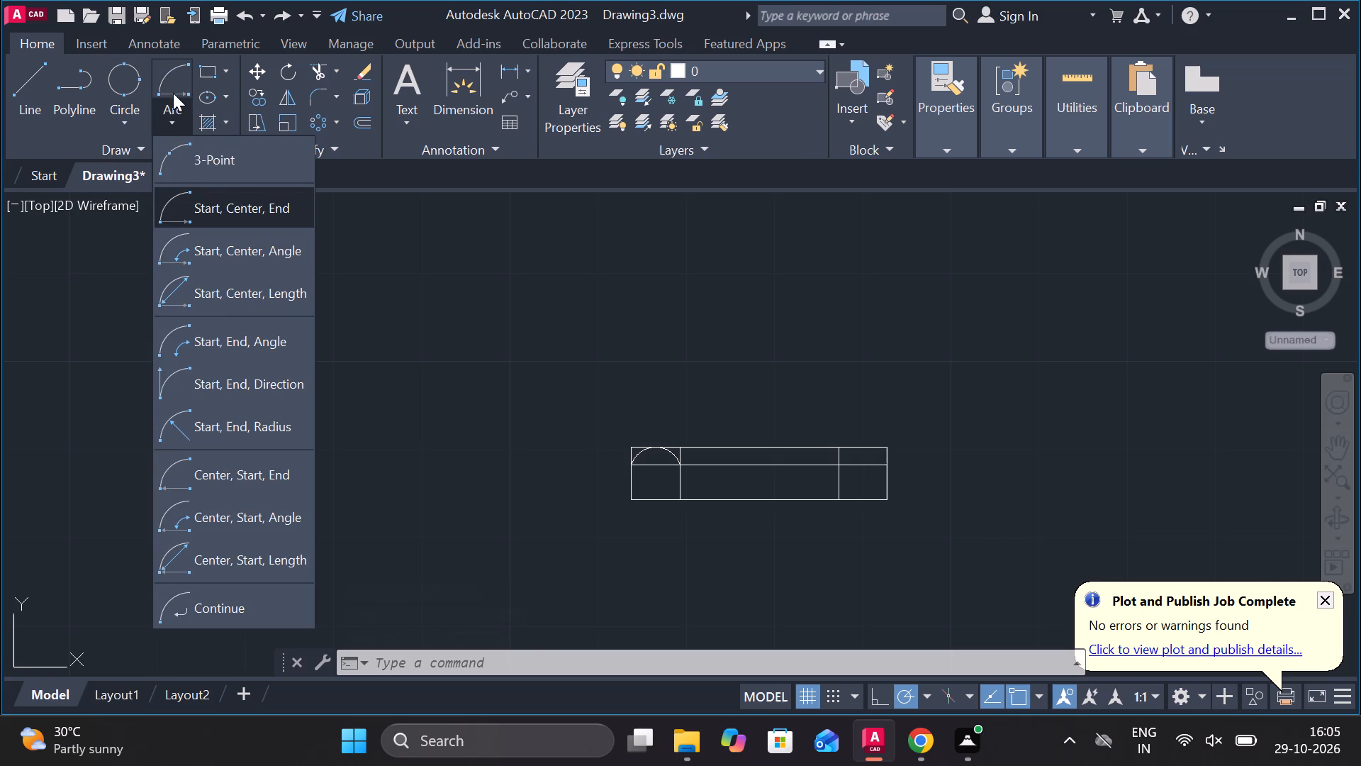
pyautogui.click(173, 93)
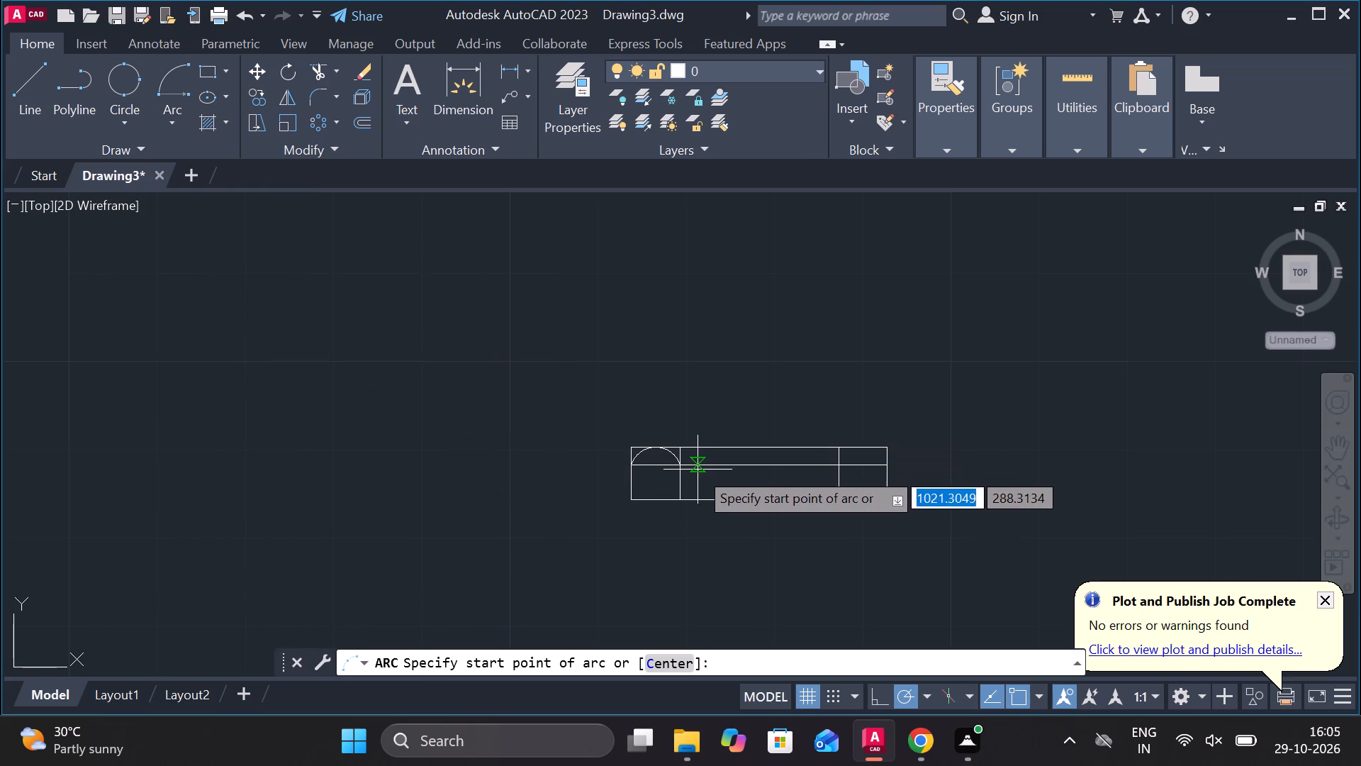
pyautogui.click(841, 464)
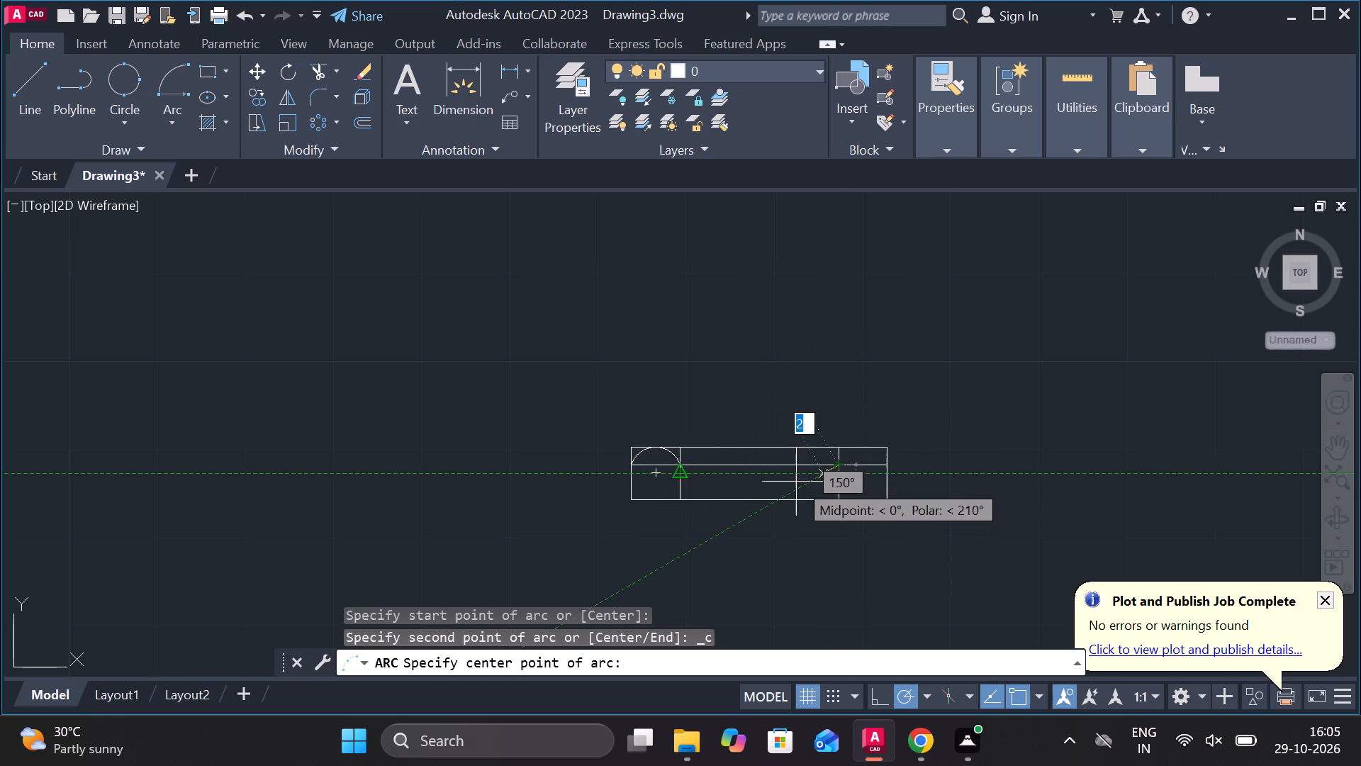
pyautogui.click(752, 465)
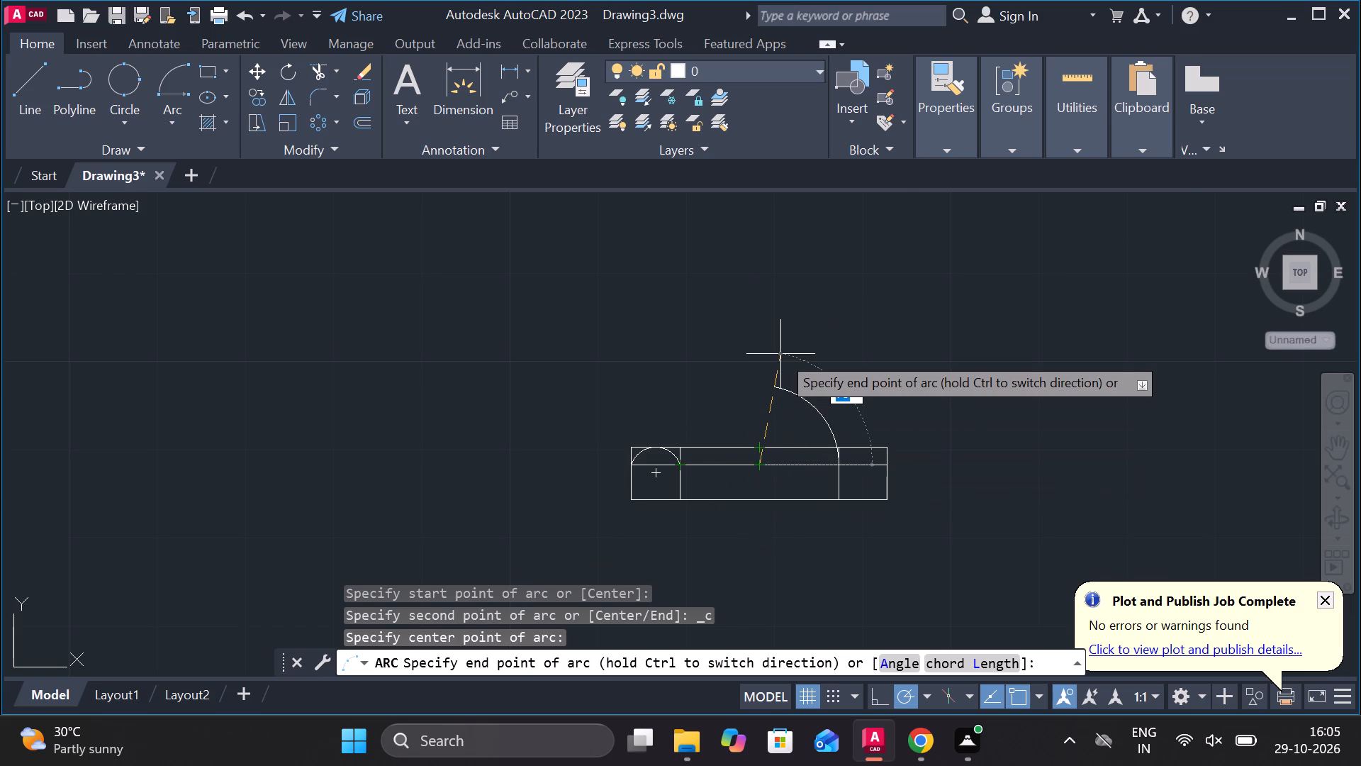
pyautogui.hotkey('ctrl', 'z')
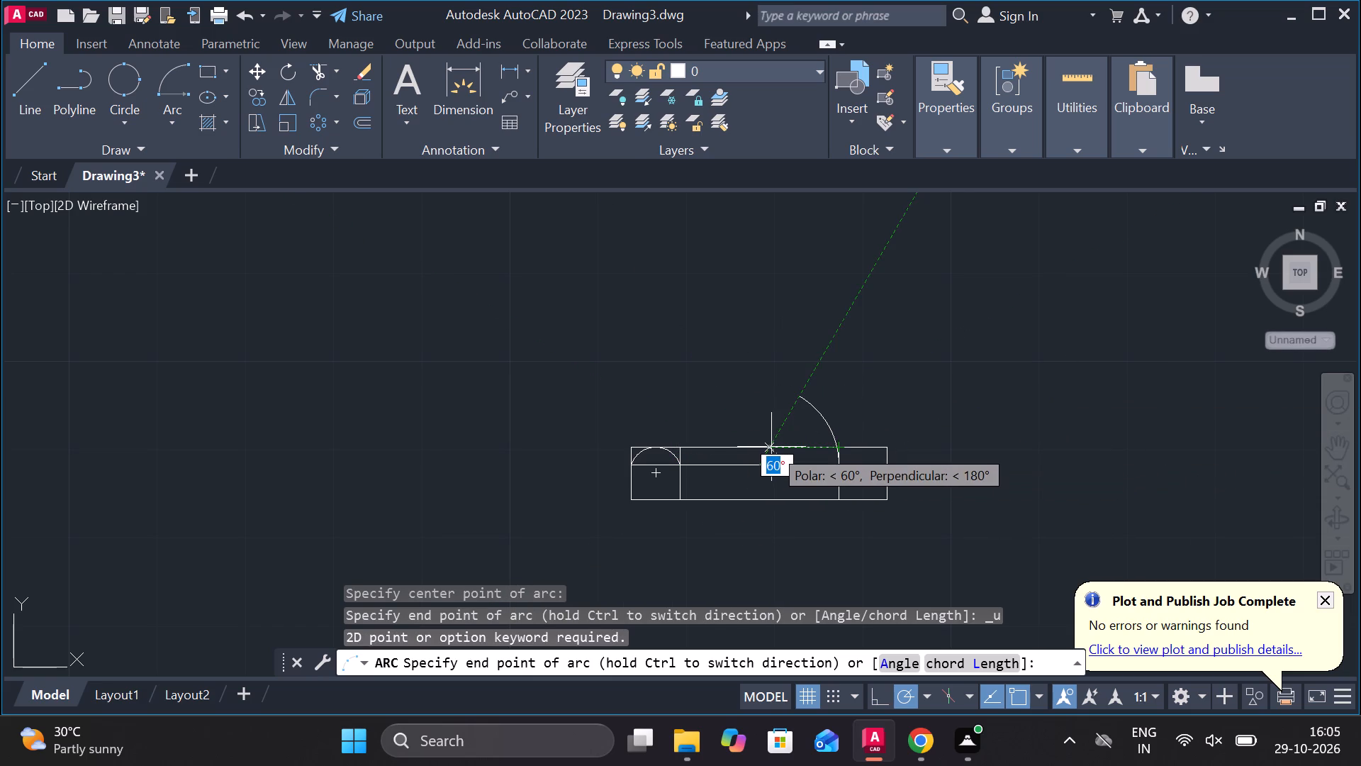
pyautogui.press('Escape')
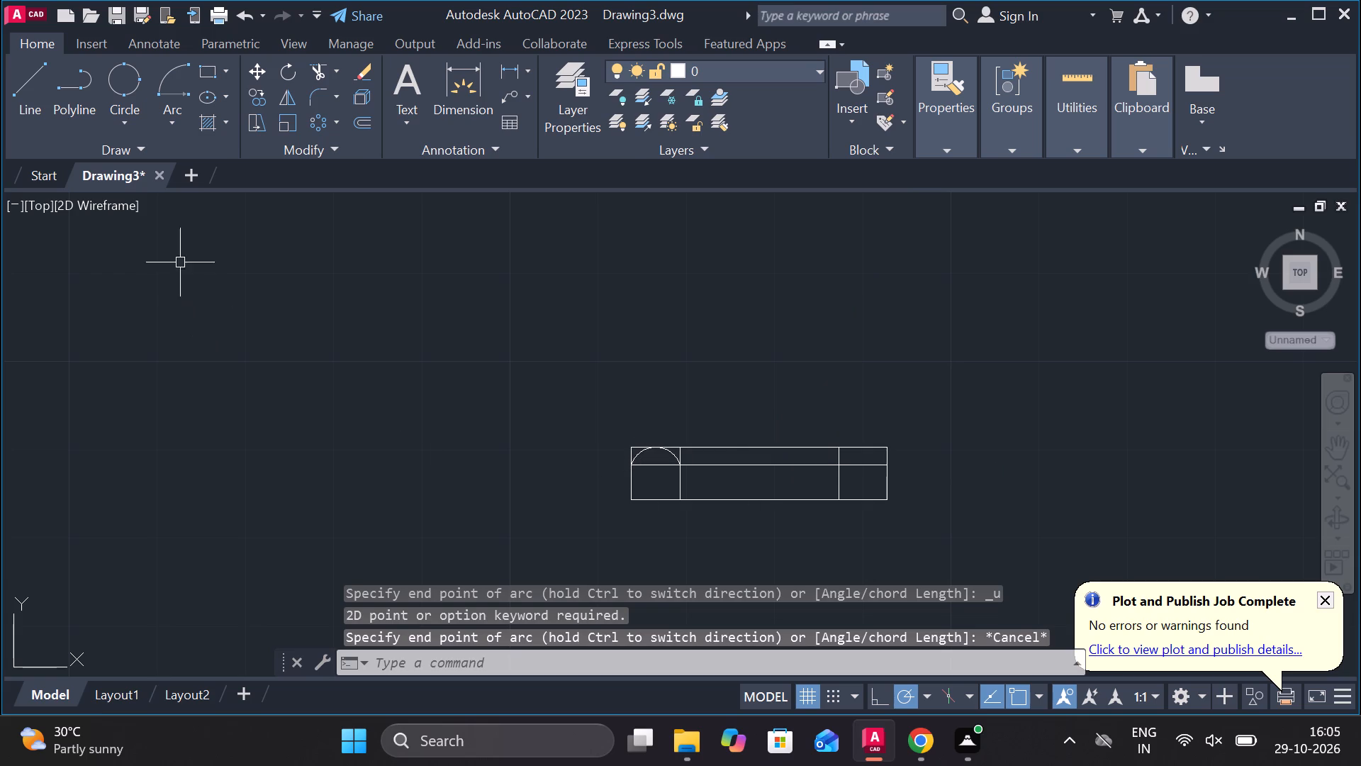
# Draw a start-center-end arc from the first divider's inner-line intersection to the second divider's, bulging downward, centred on the top edge's midpoint.
pyautogui.click(175, 74)
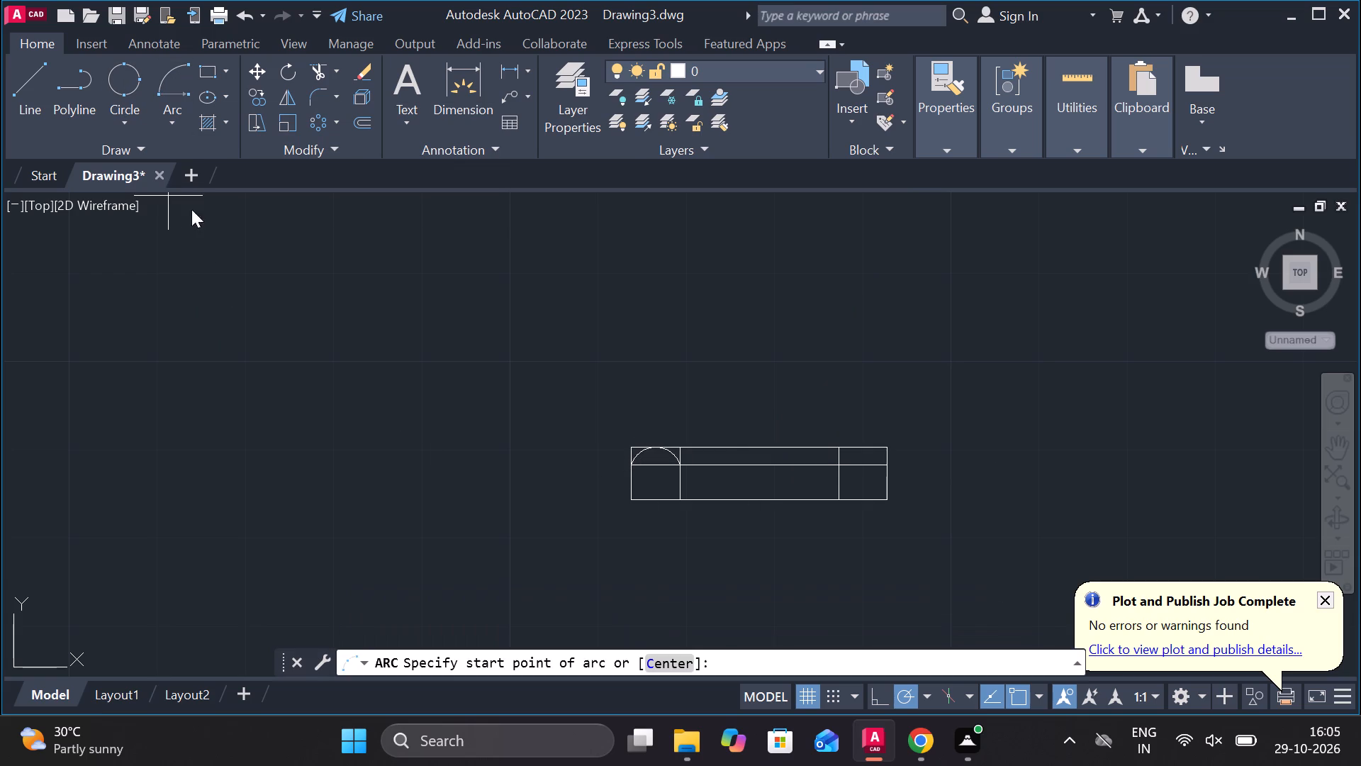
pyautogui.click(684, 468)
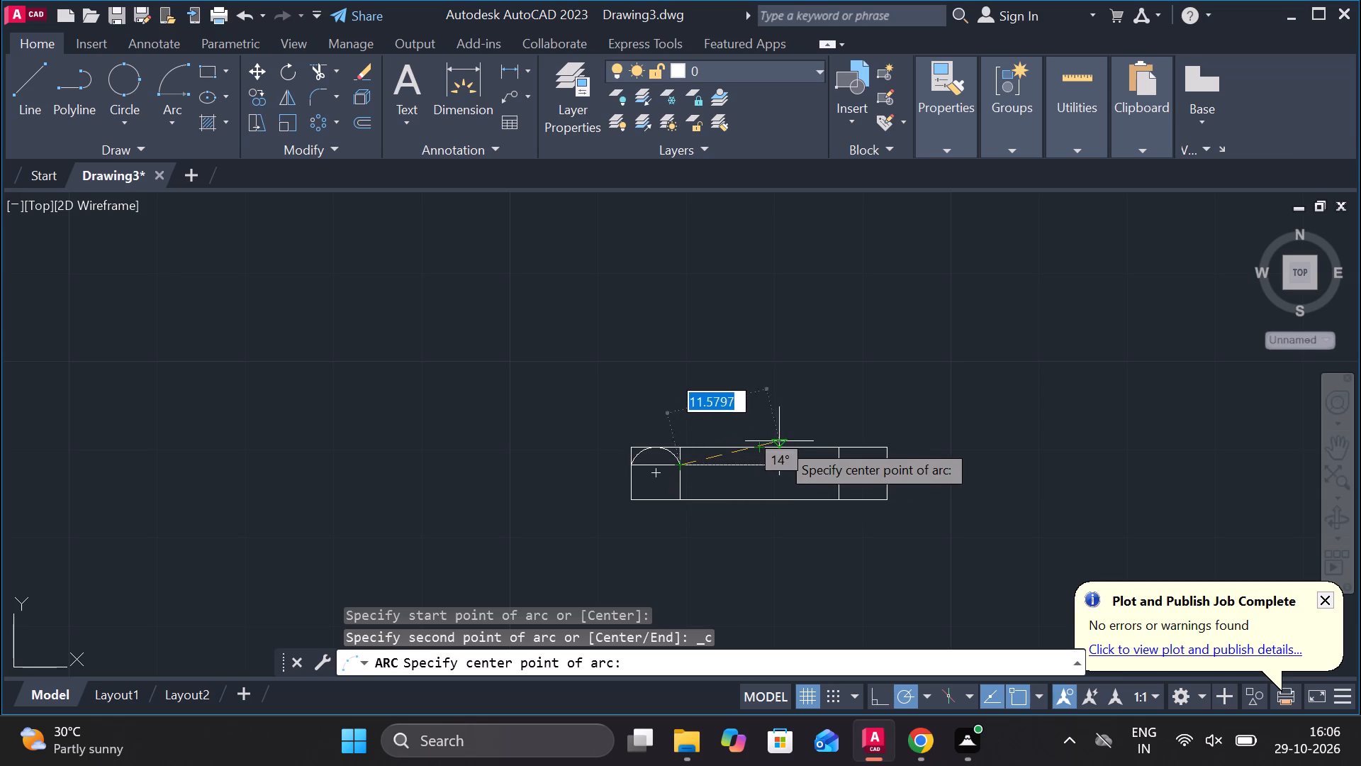
pyautogui.click(759, 443)
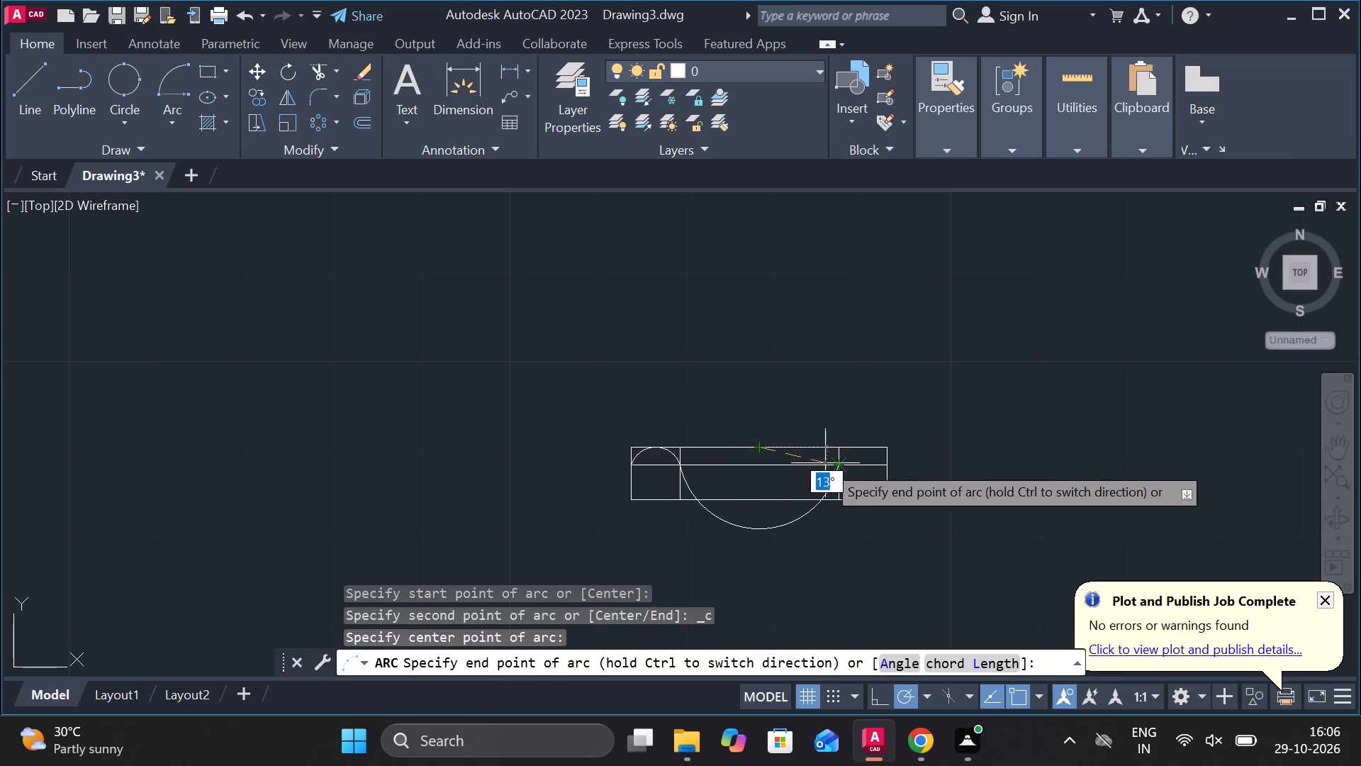
pyautogui.click(845, 468)
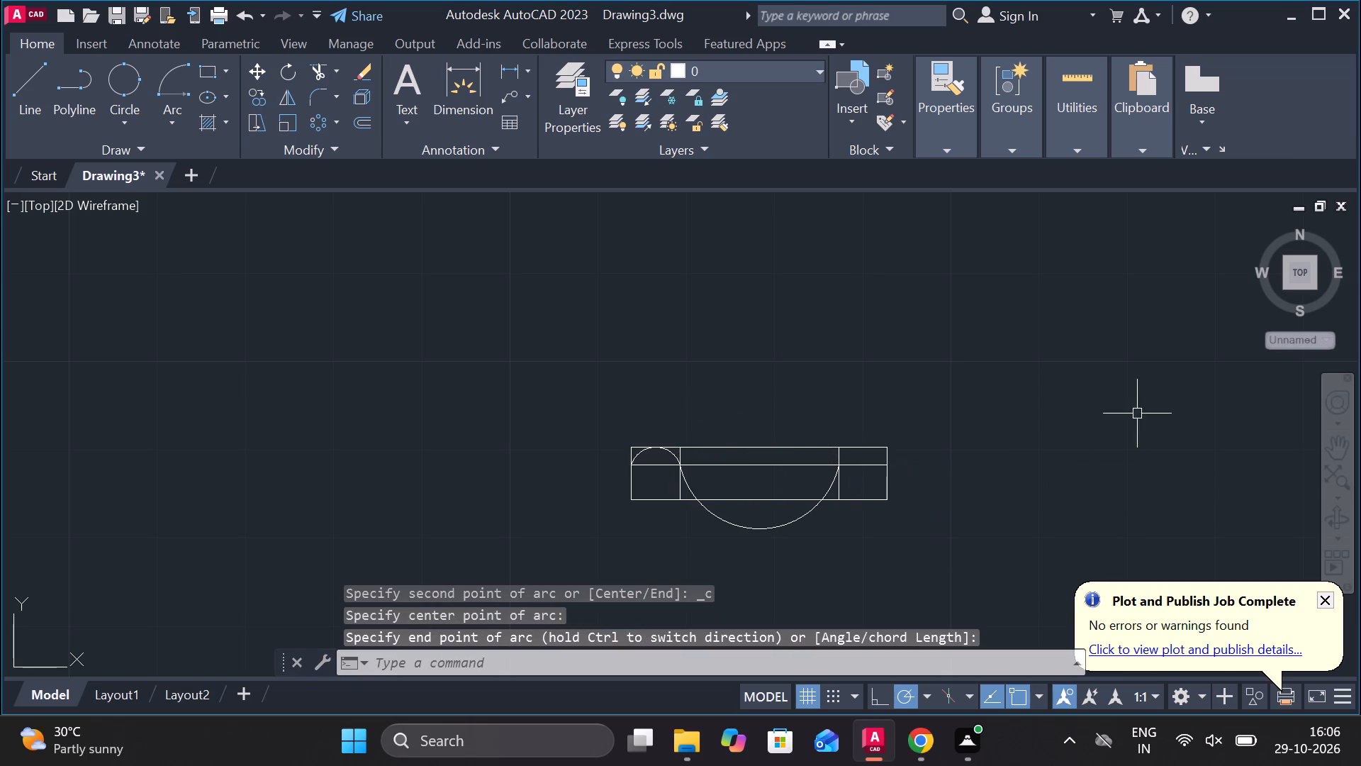
pyautogui.scroll(-1, 731, 522)
pyautogui.scroll(1, 752, 529)
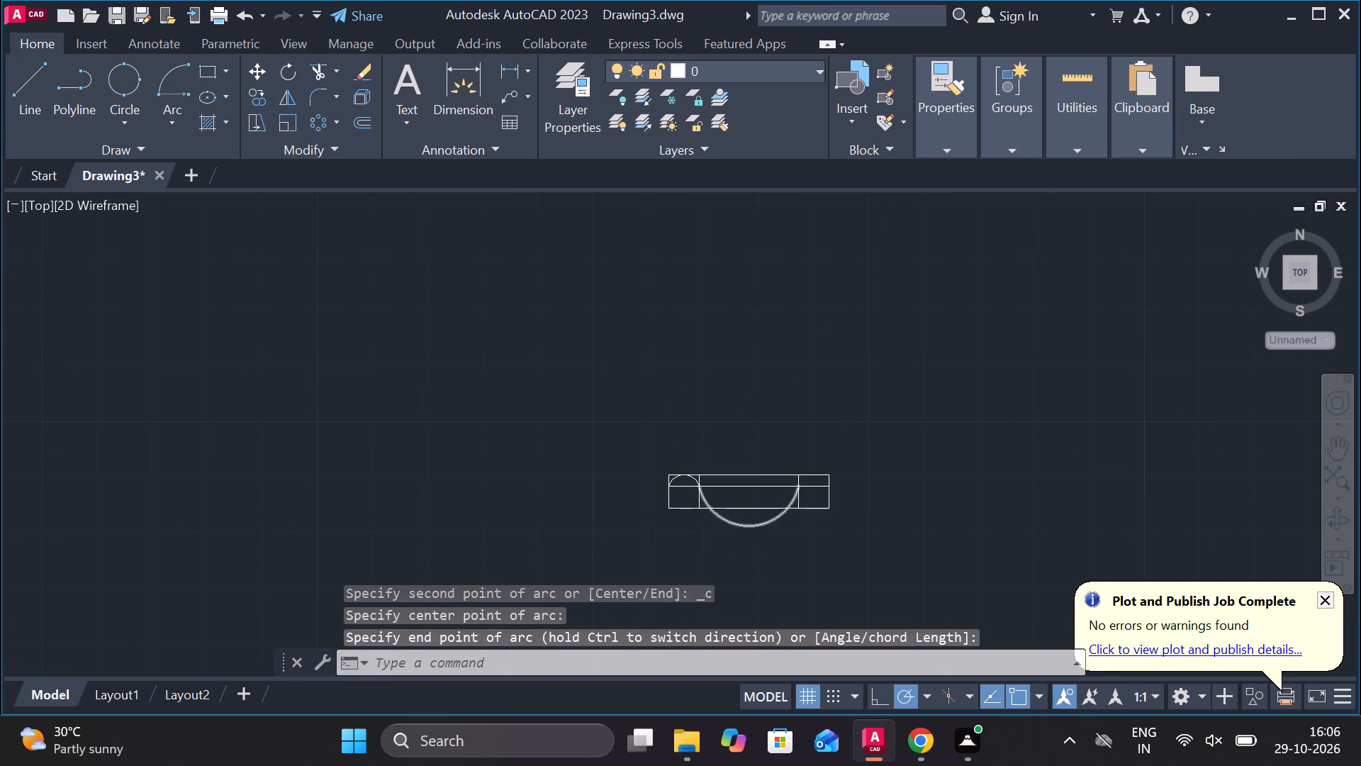
# Delete the downward-bulging arc between the two dividers.
pyautogui.scroll(1, 752, 529)
pyautogui.click(722, 522)
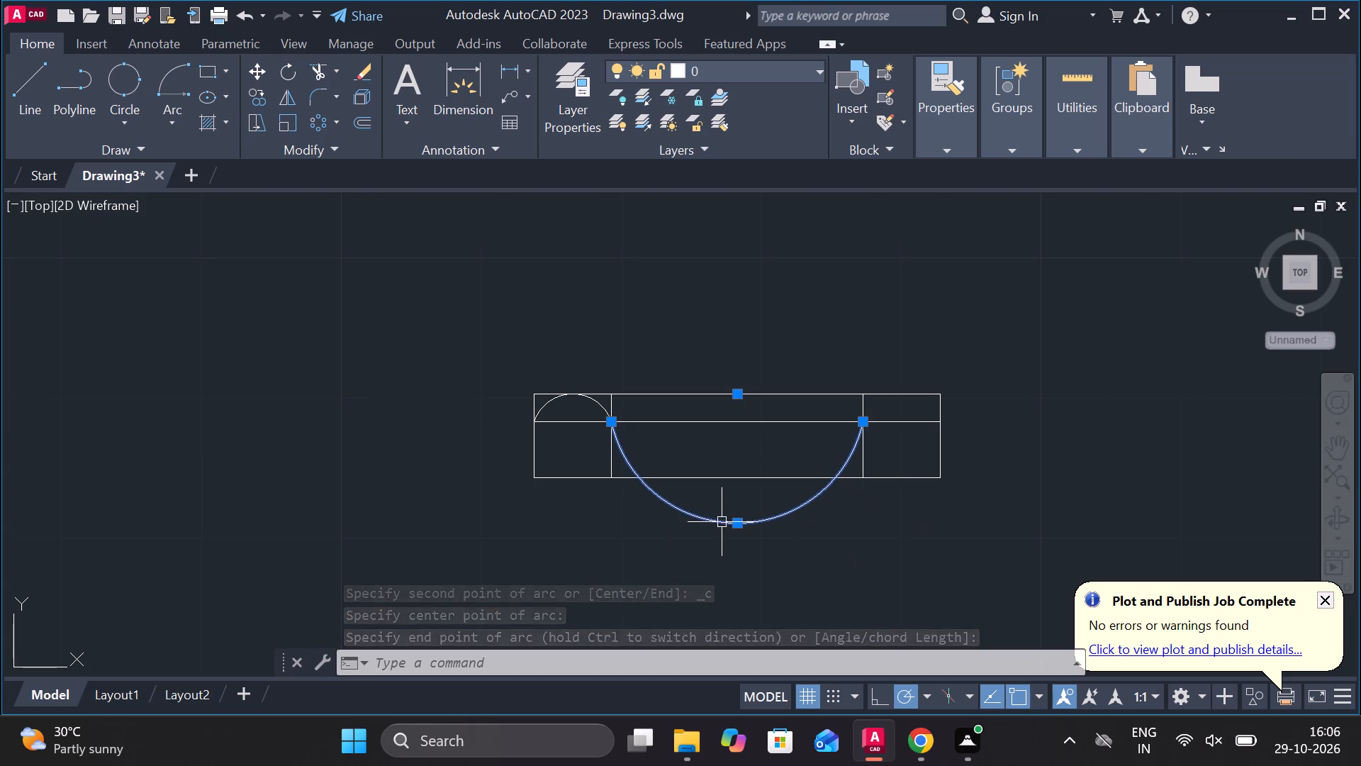
pyautogui.press('Delete')
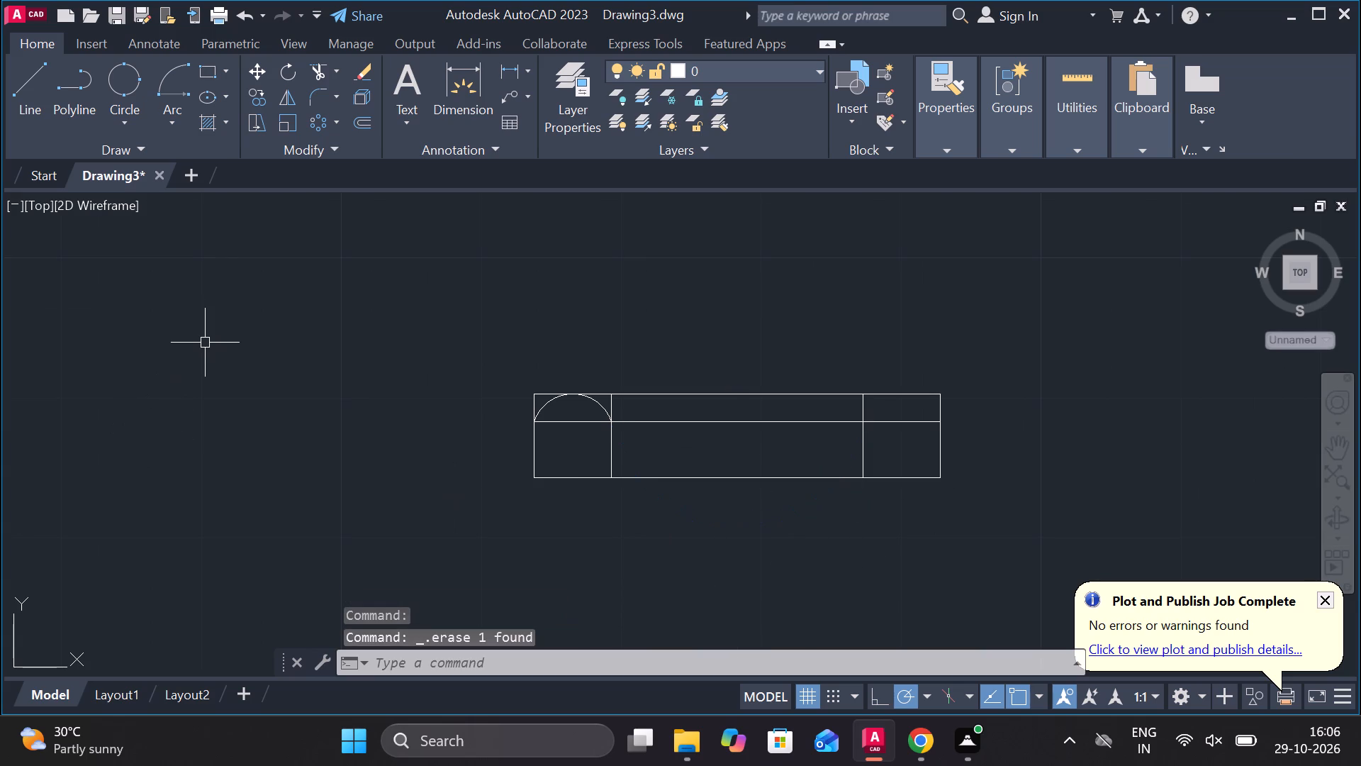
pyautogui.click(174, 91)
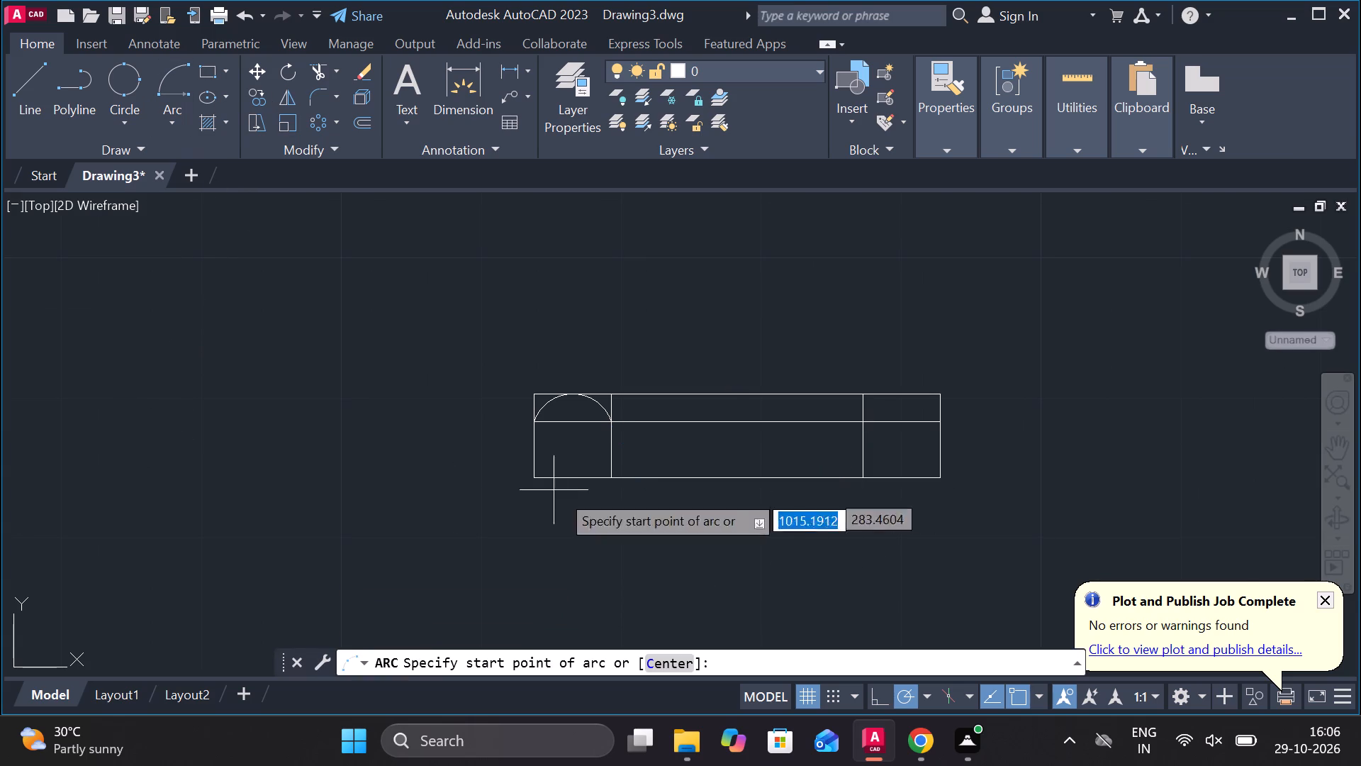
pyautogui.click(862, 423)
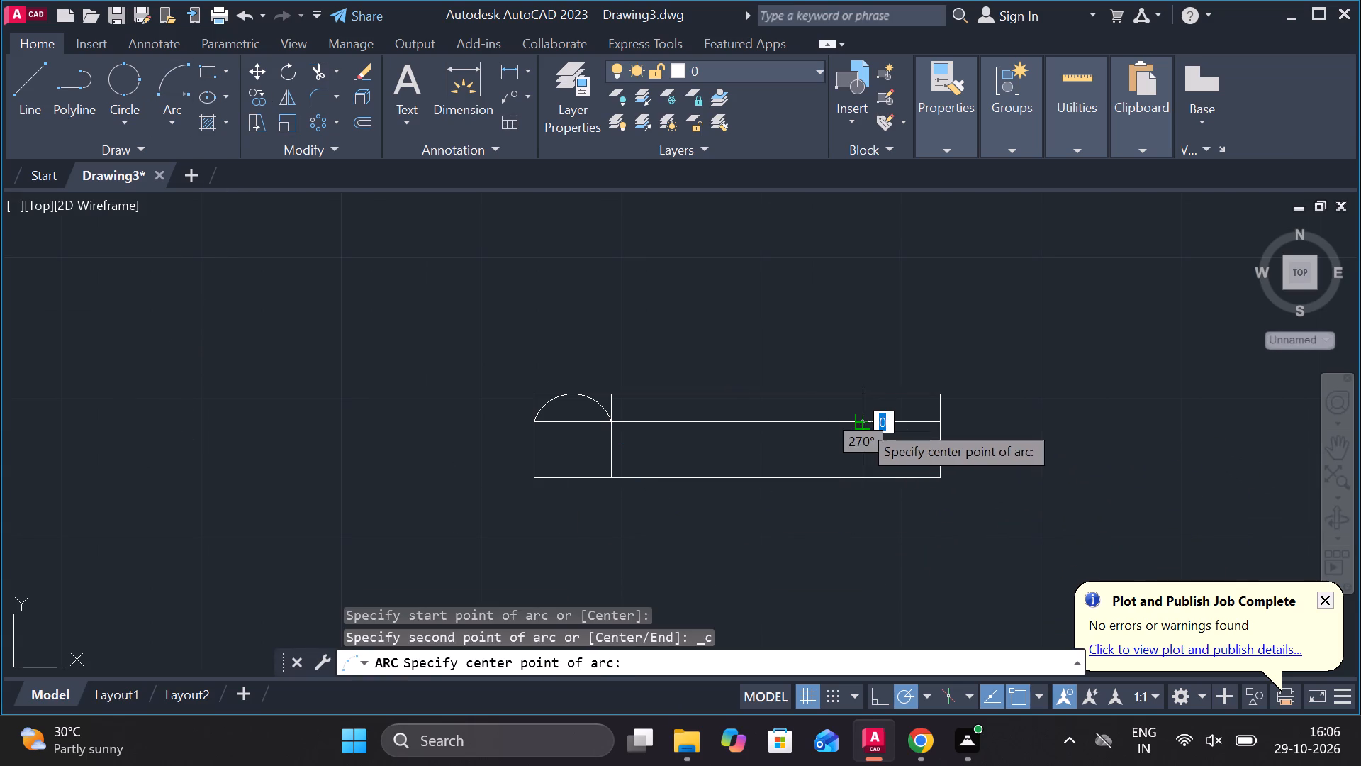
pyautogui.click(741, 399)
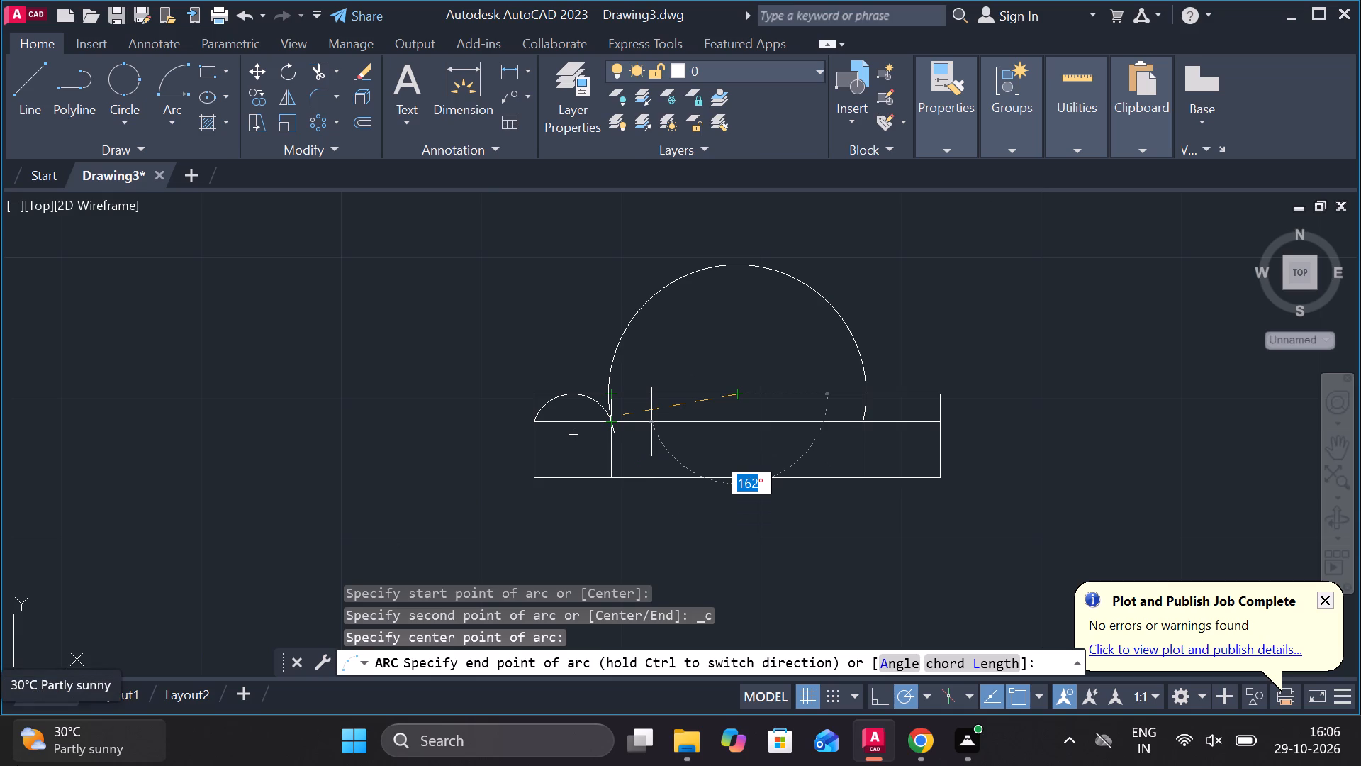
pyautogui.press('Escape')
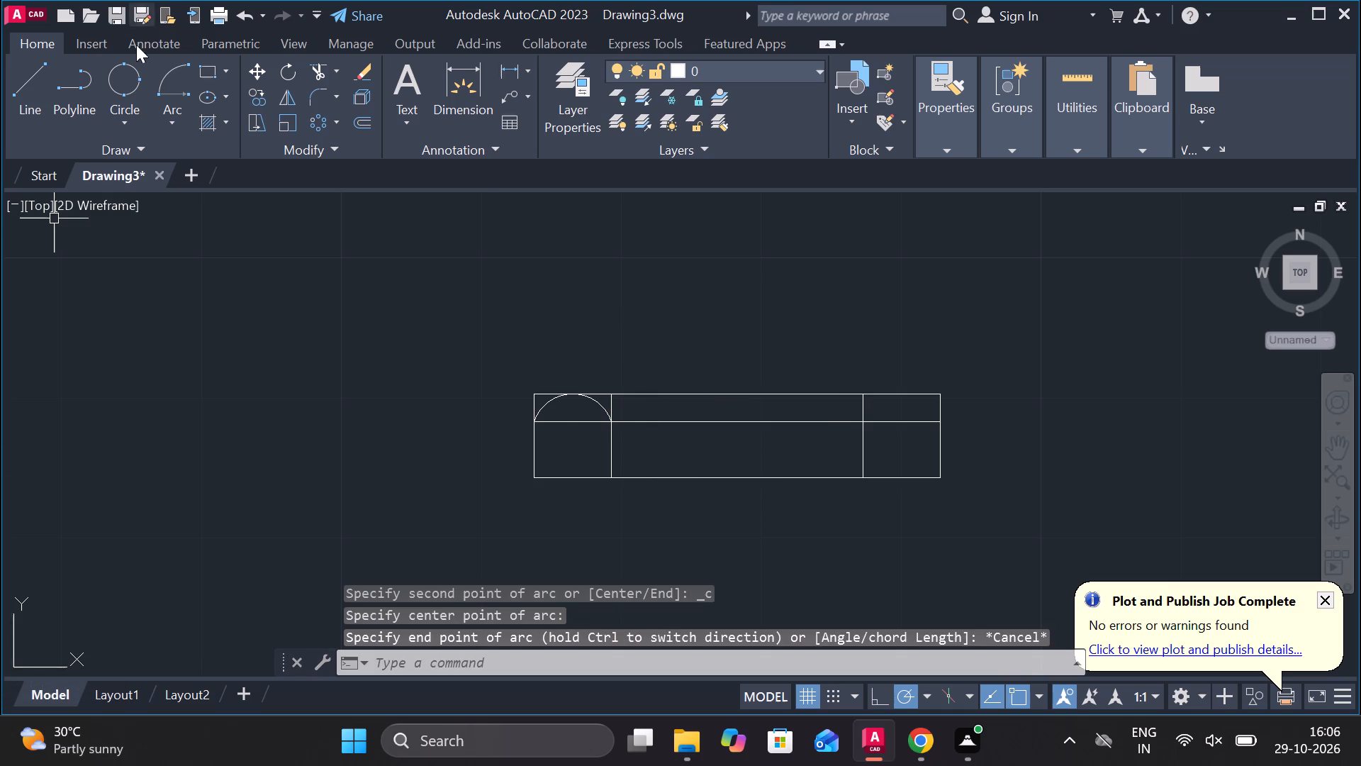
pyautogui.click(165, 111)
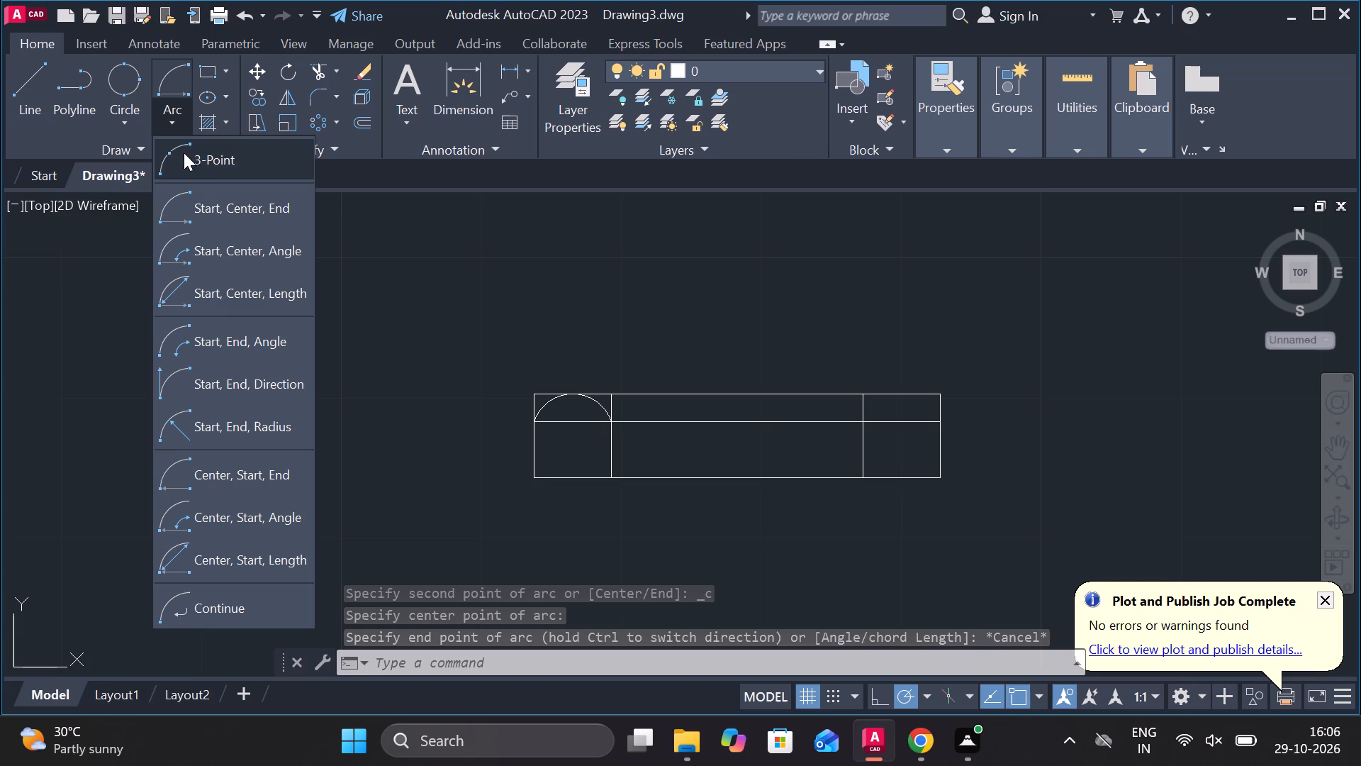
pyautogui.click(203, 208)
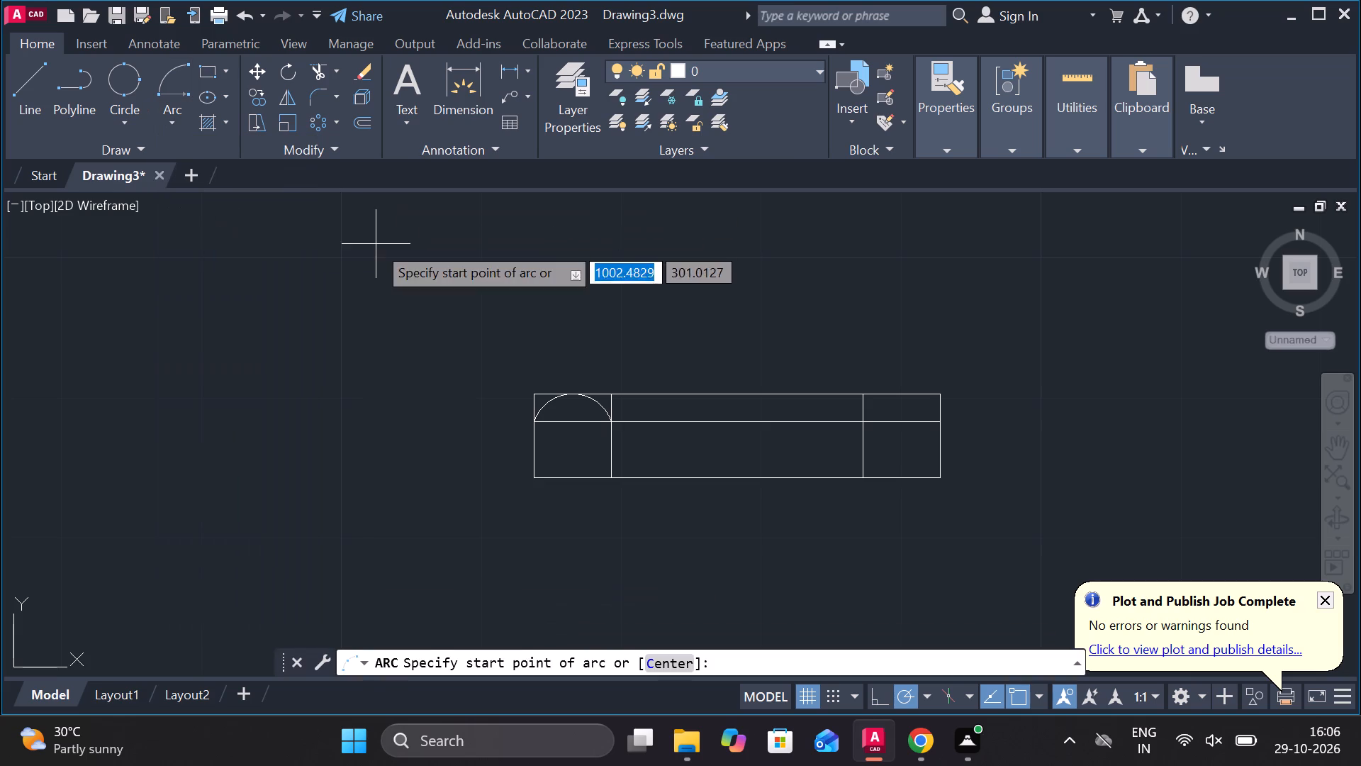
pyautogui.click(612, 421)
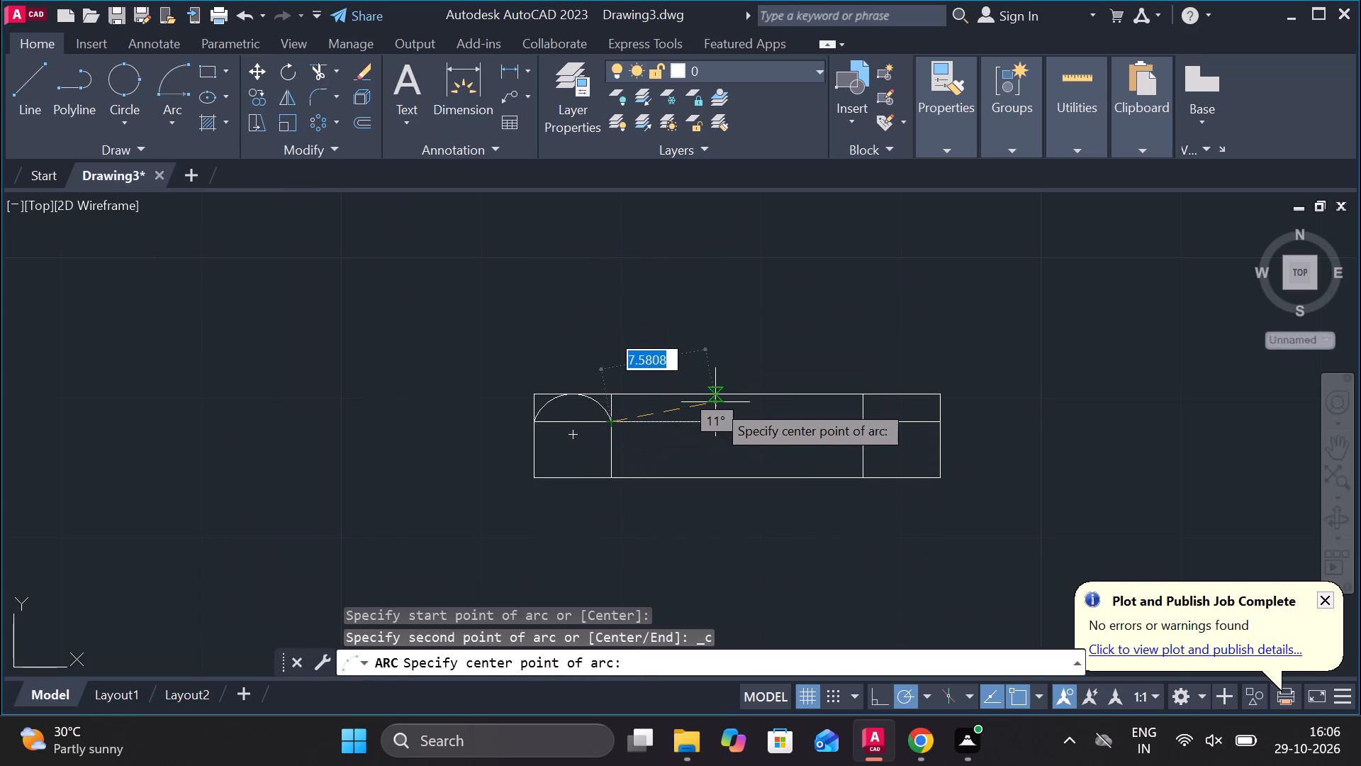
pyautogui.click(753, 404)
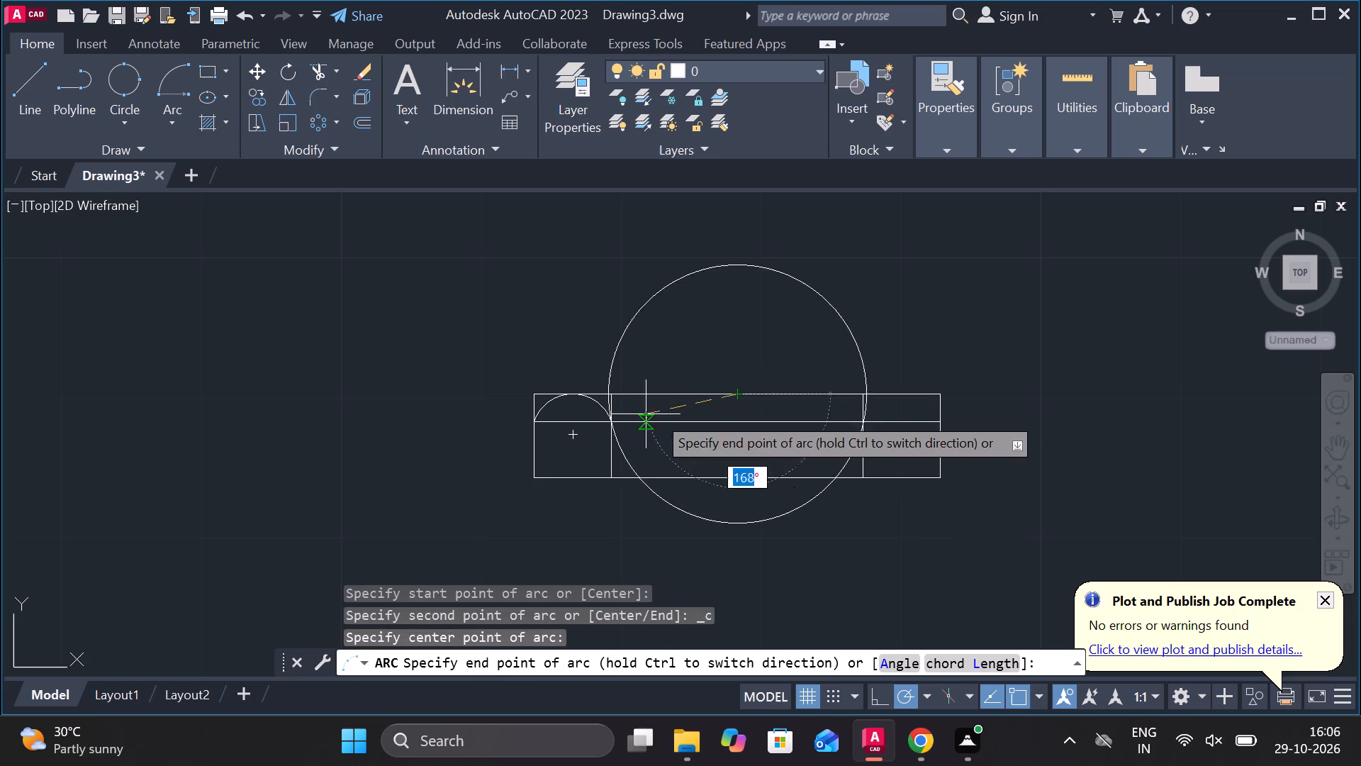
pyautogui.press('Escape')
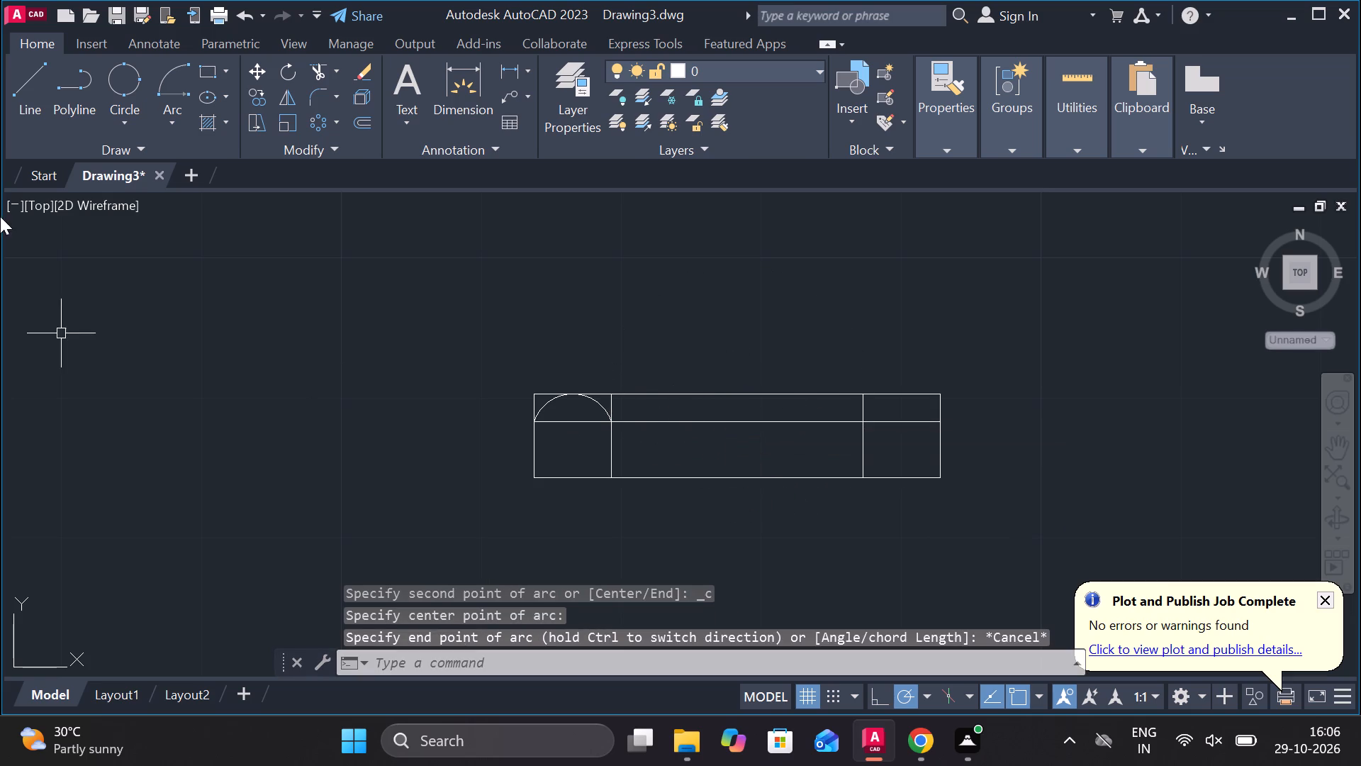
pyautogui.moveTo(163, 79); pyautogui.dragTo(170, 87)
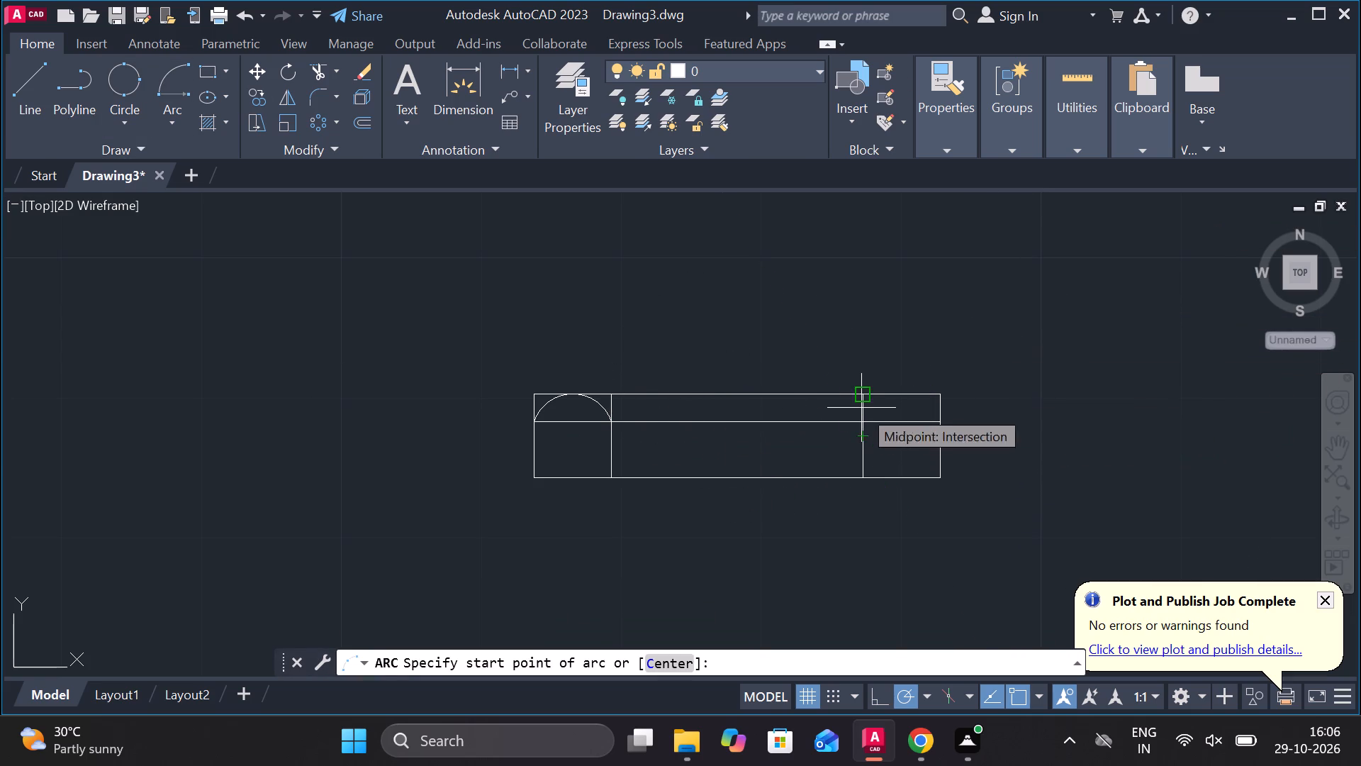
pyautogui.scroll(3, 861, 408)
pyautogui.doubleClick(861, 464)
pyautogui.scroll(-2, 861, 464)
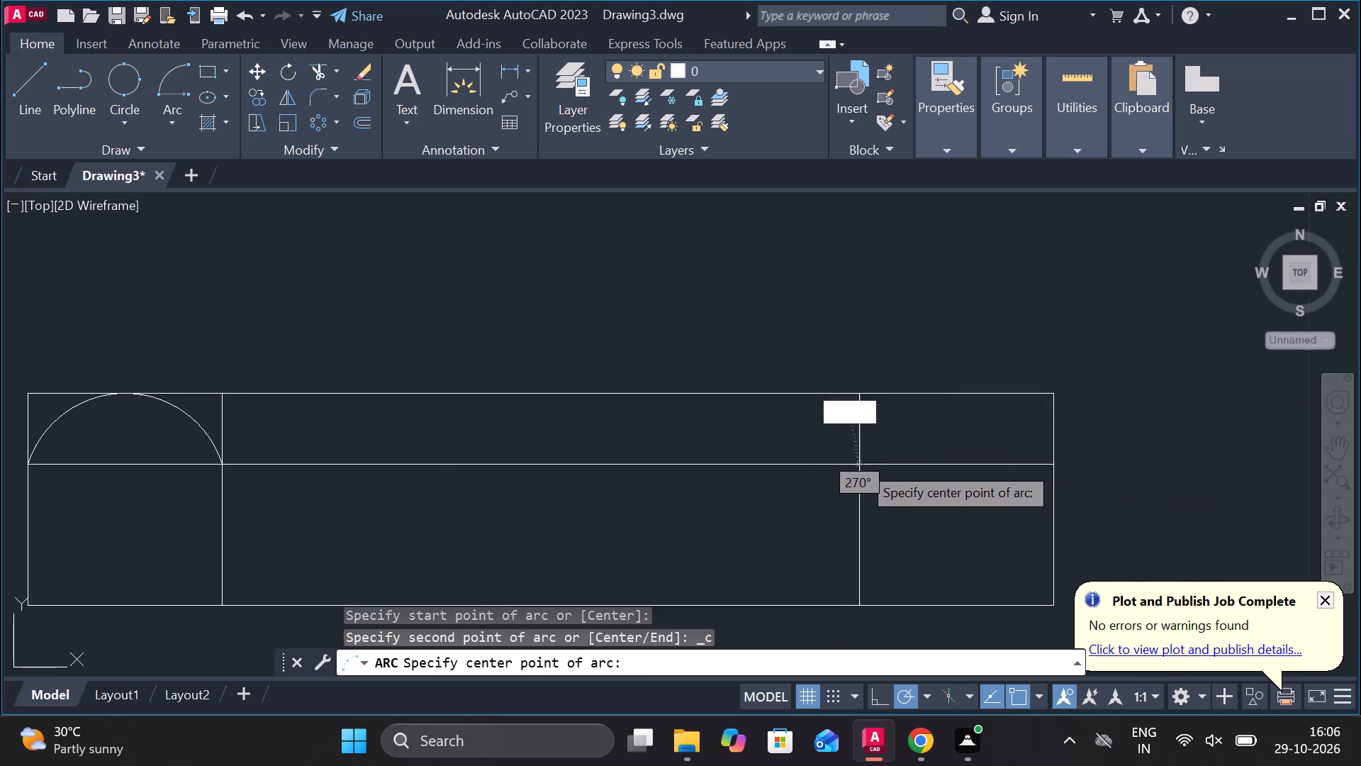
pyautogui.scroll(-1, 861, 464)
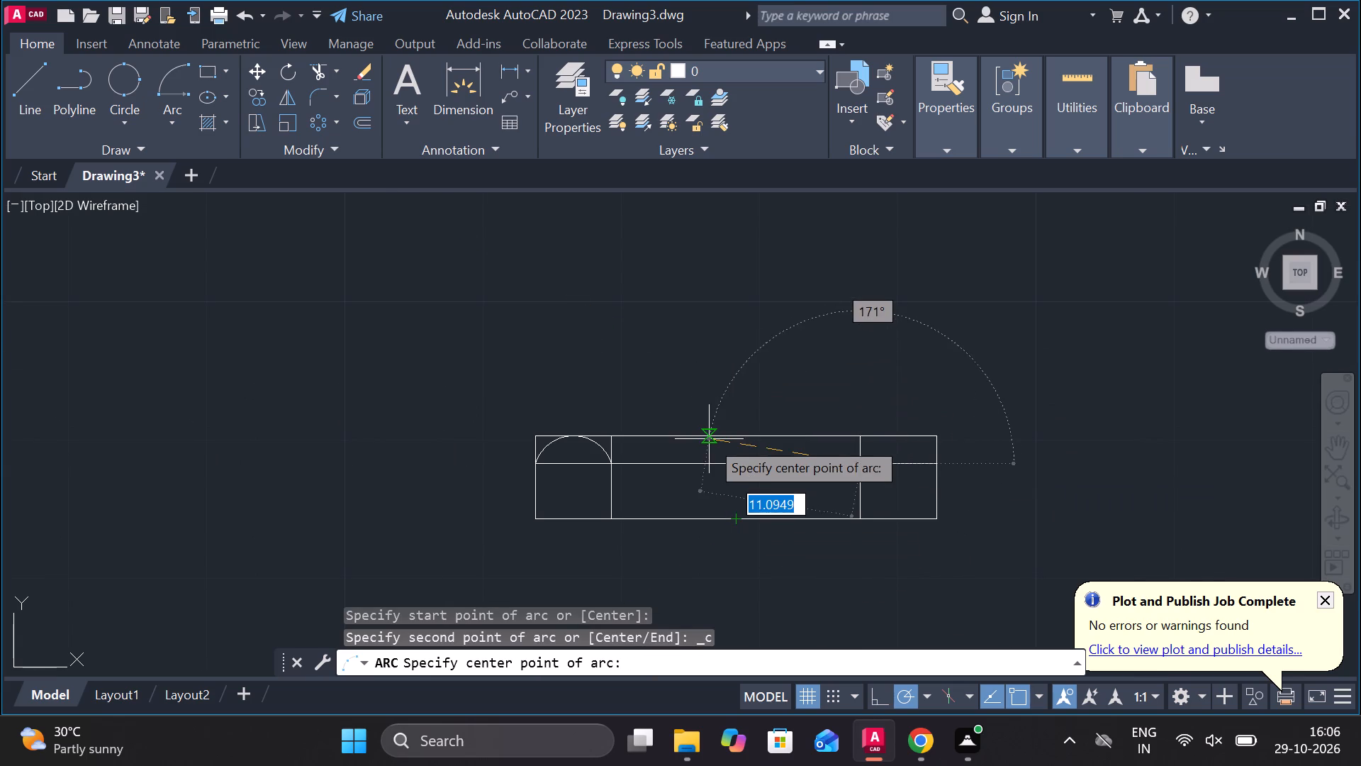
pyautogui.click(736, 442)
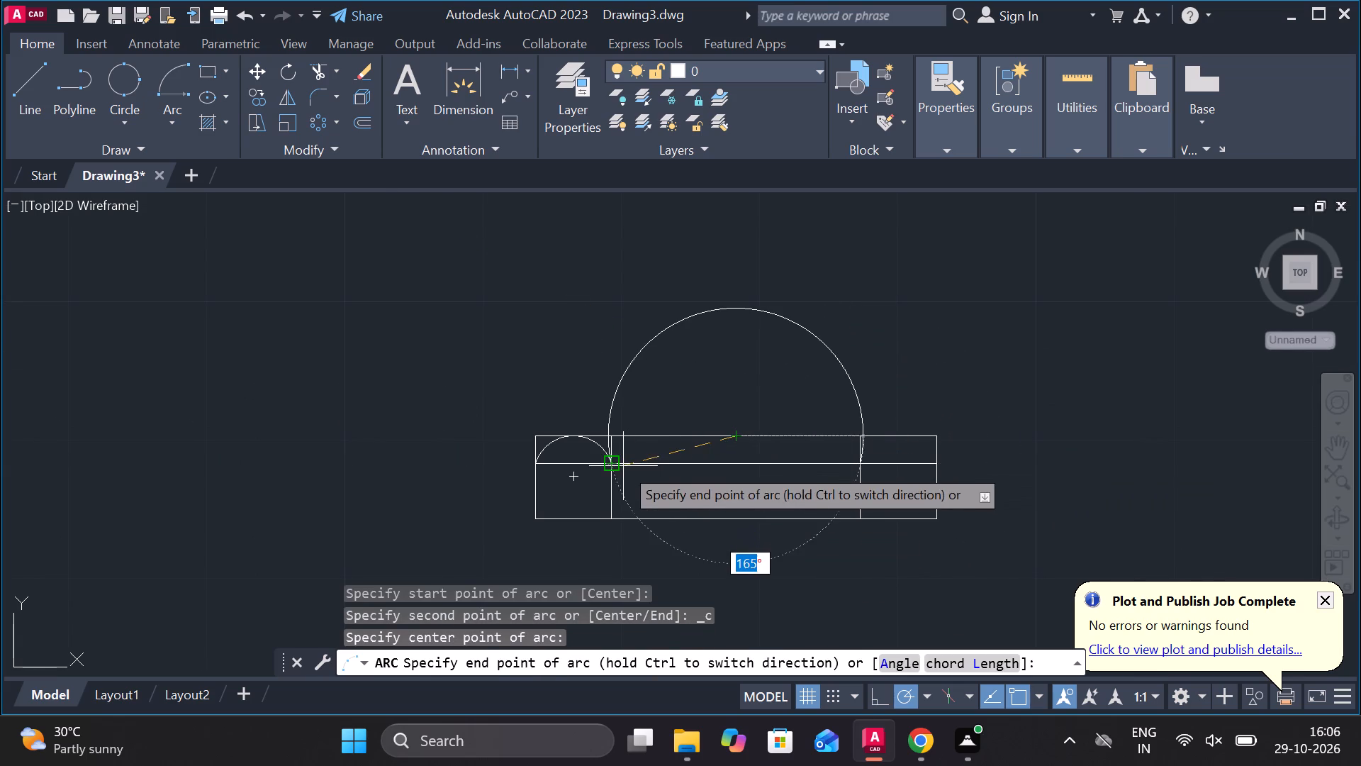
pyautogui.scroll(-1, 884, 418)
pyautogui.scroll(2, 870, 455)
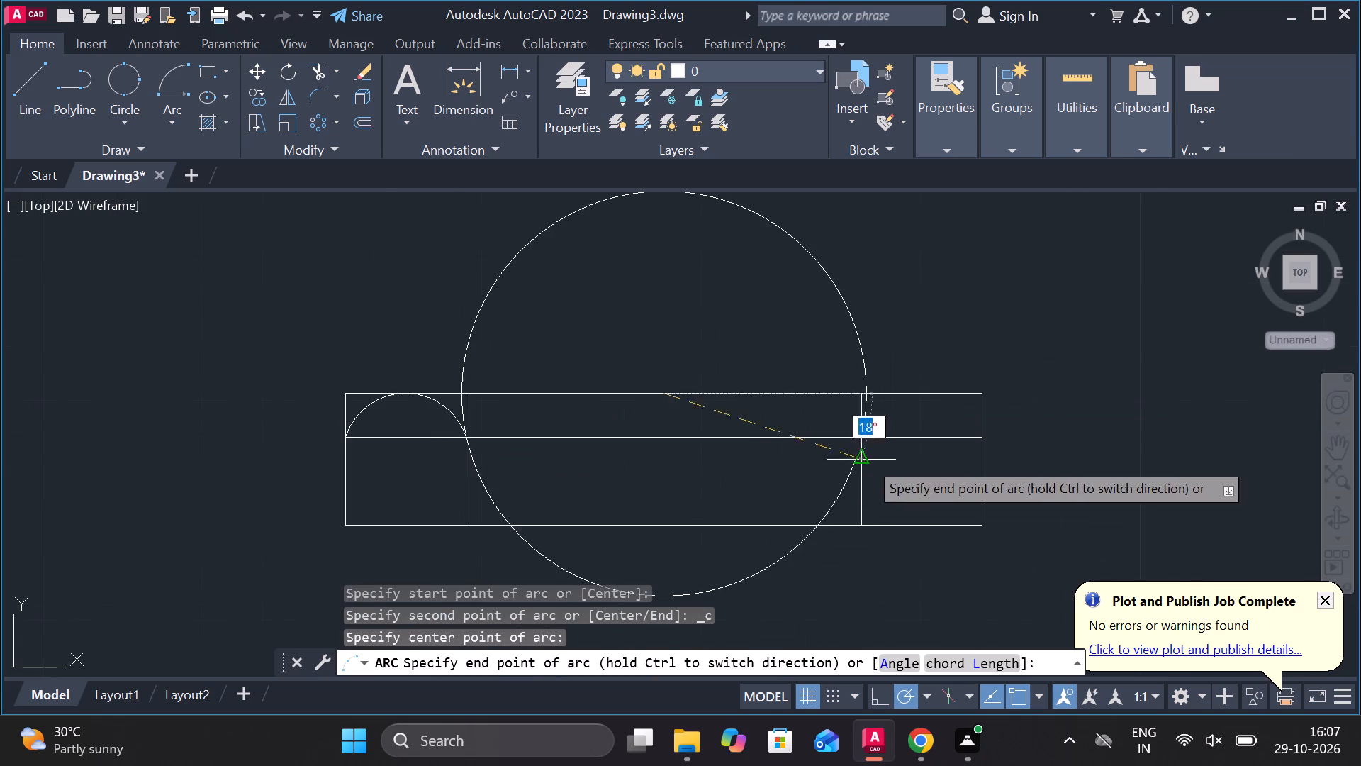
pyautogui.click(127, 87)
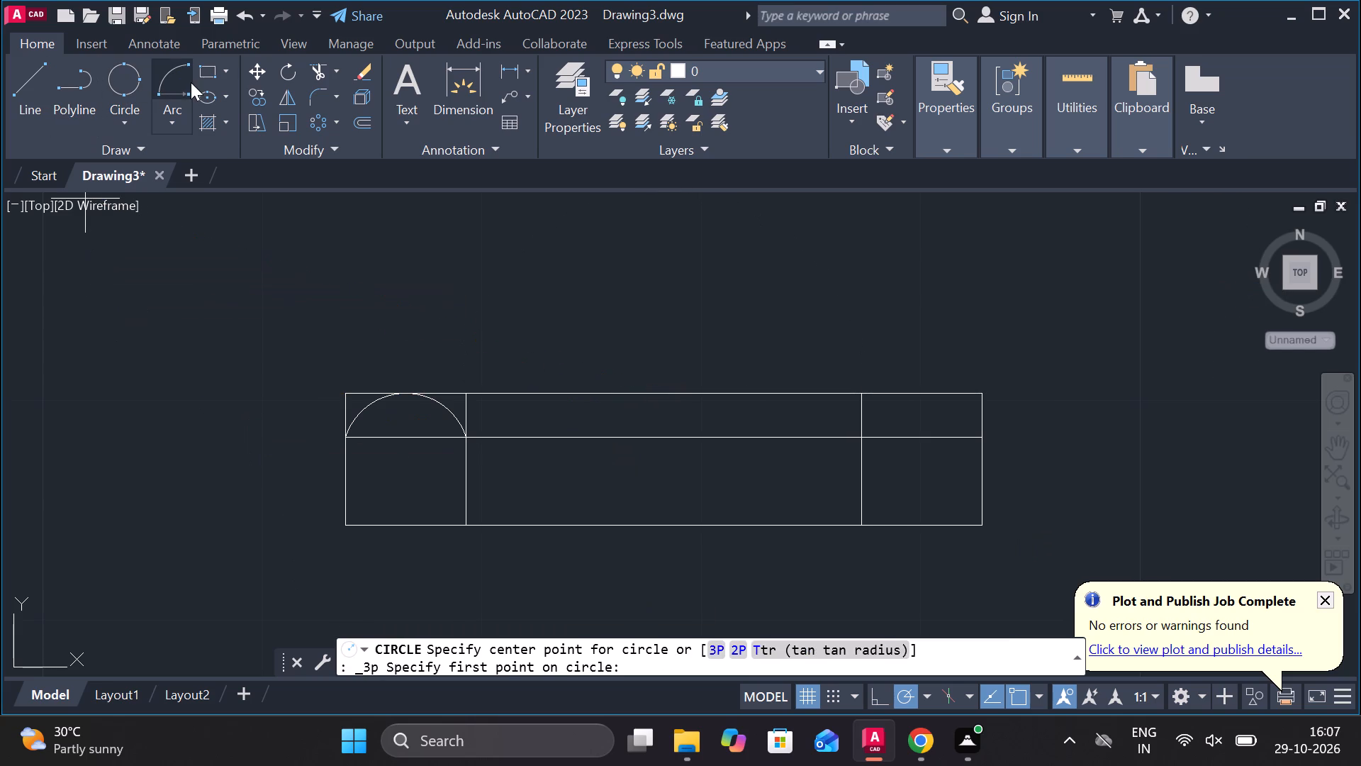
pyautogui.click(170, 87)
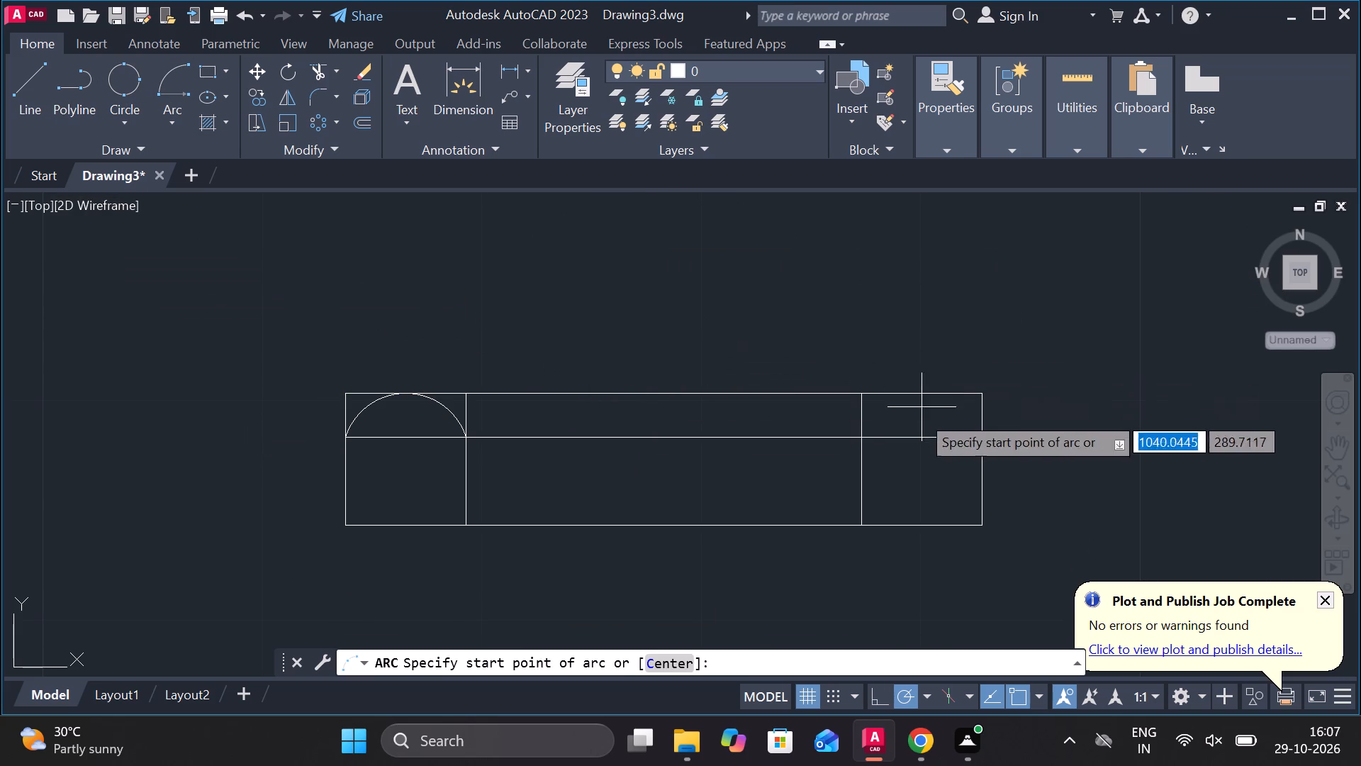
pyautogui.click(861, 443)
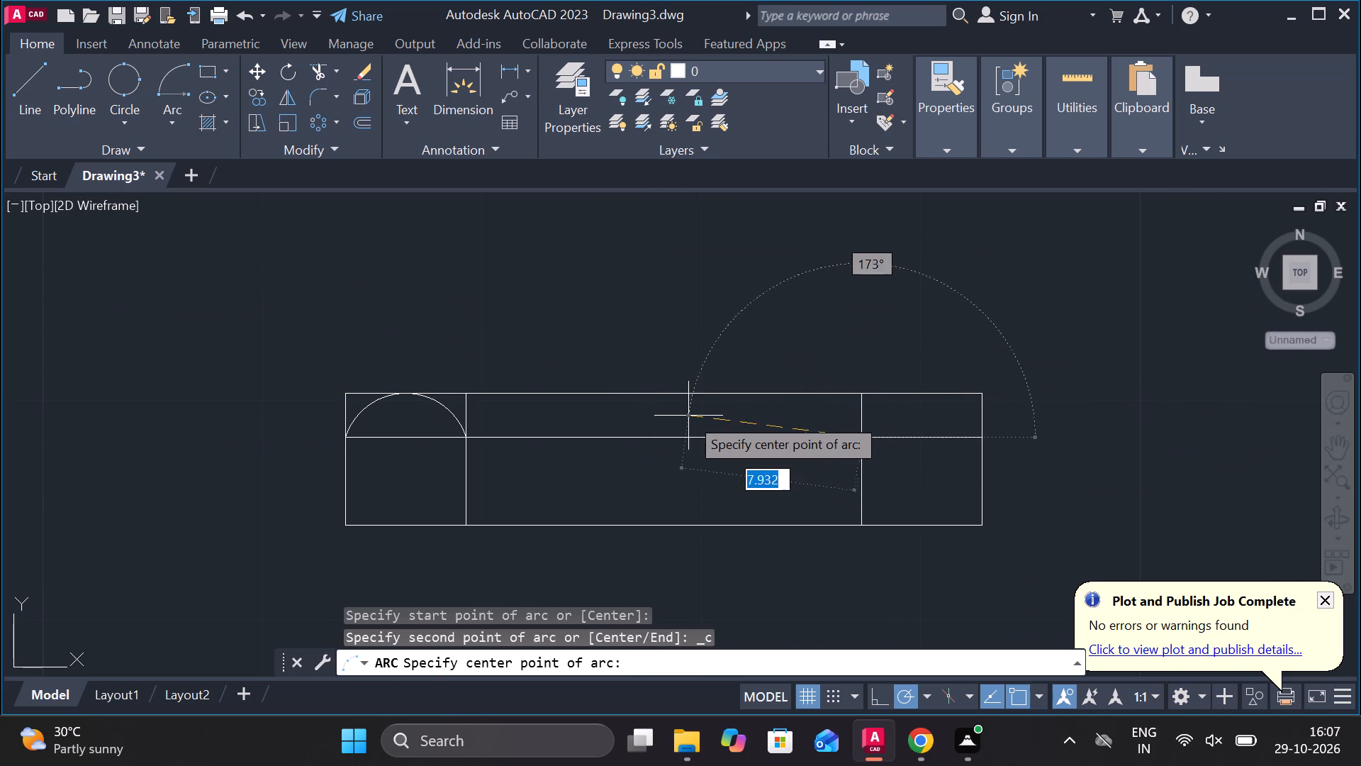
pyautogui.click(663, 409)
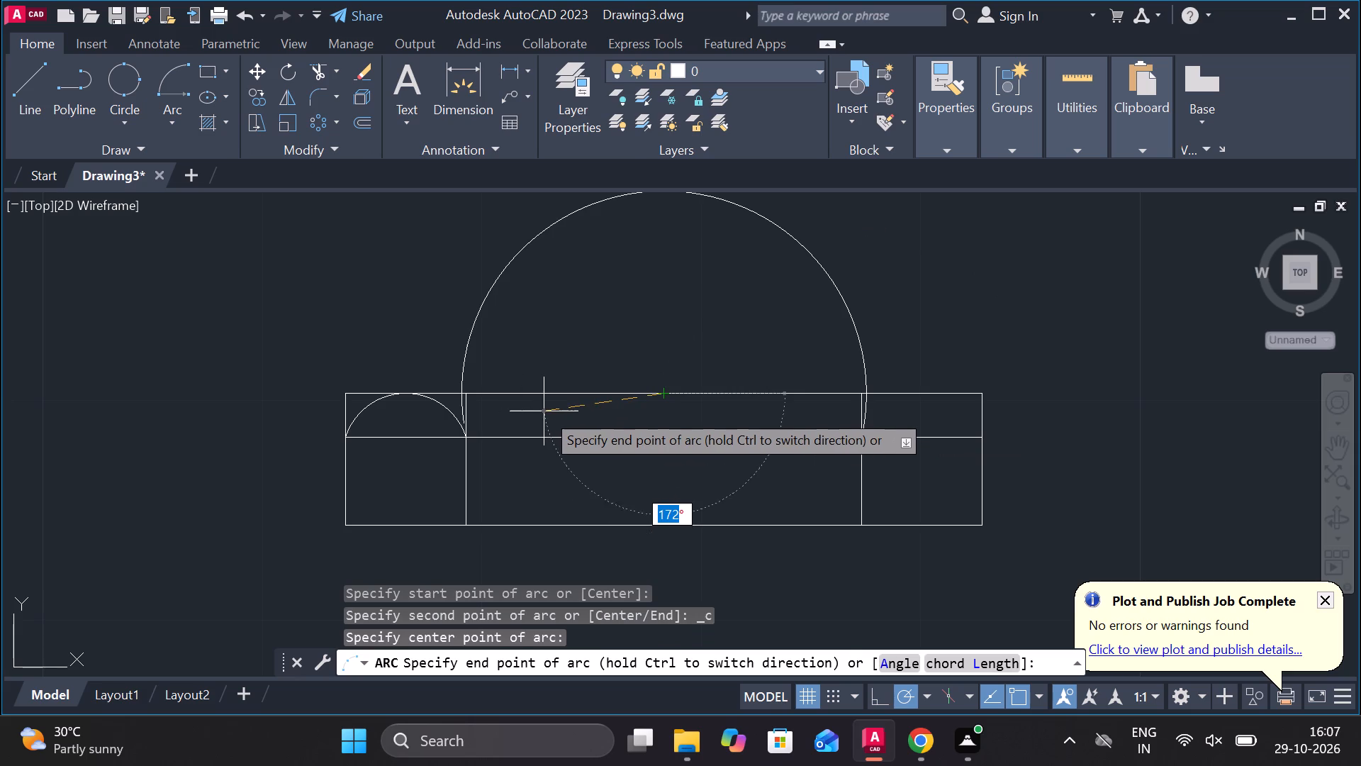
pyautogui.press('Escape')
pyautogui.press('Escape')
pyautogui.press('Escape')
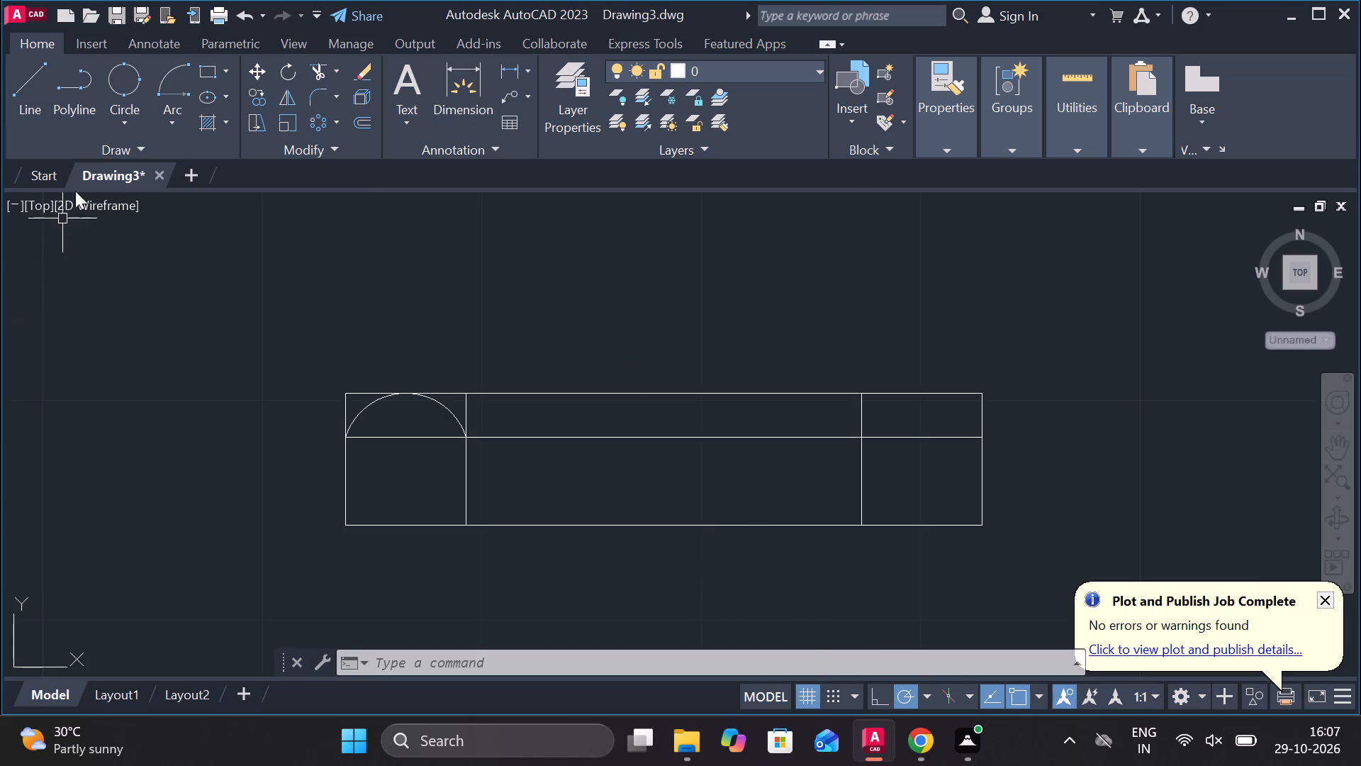
# Draw a three-point circle through the second divider's inner-line intersection, the top edge's midpoint and the first divider's inner-line intersection.
pyautogui.click(126, 96)
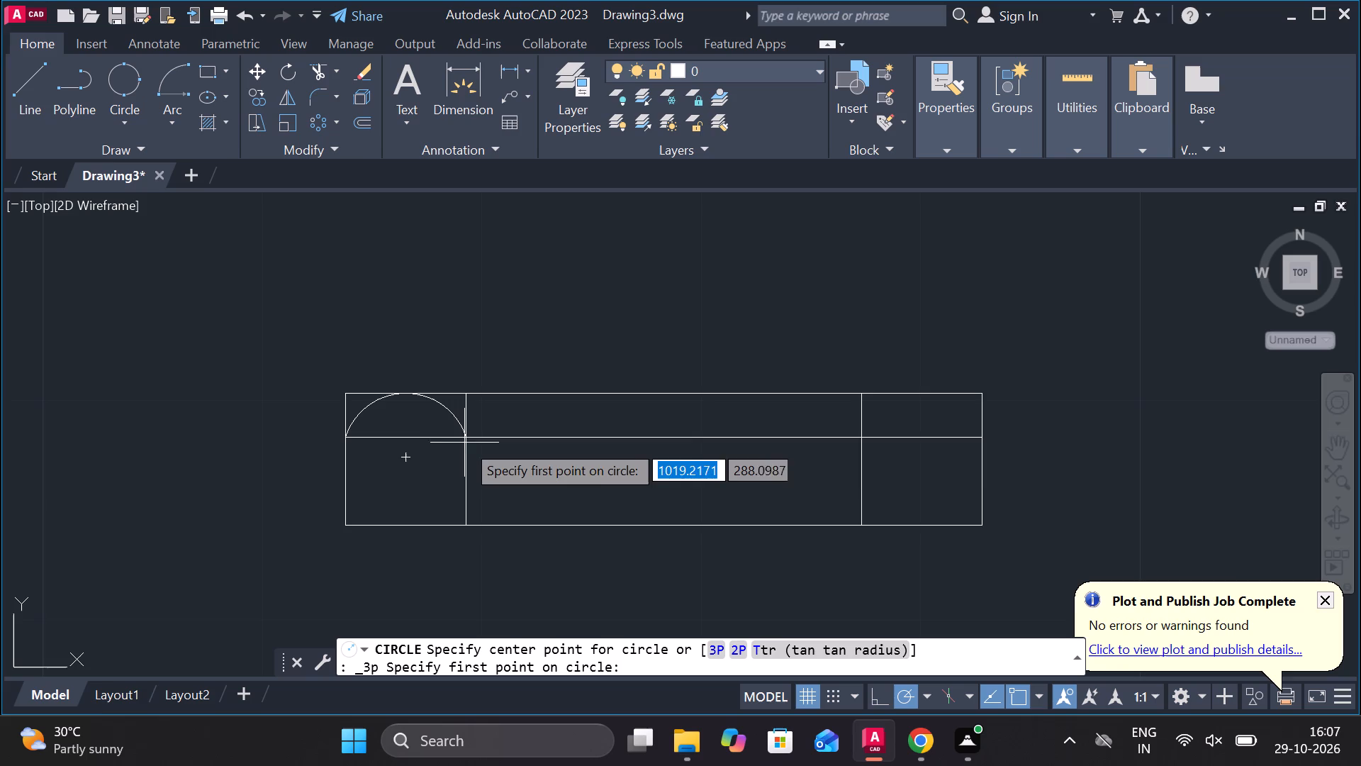
pyautogui.click(858, 438)
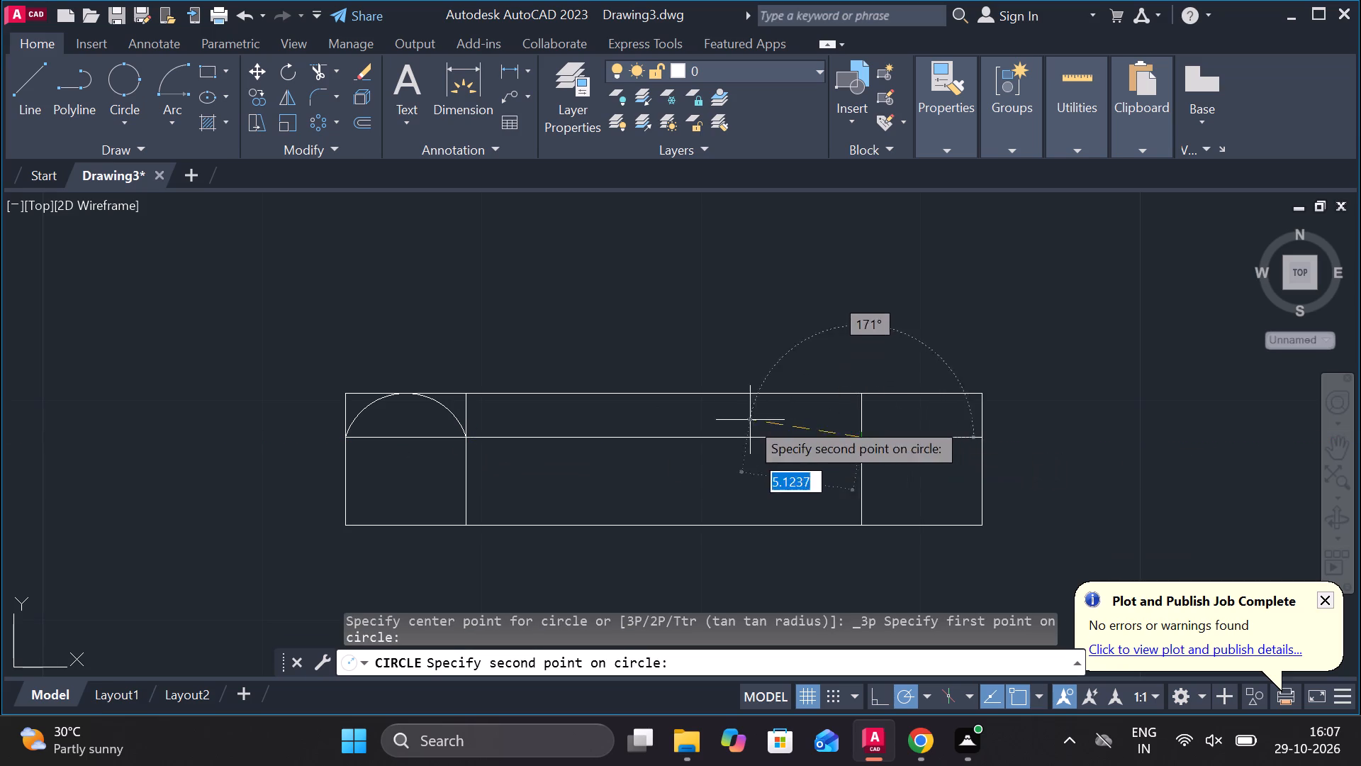
pyautogui.click(657, 390)
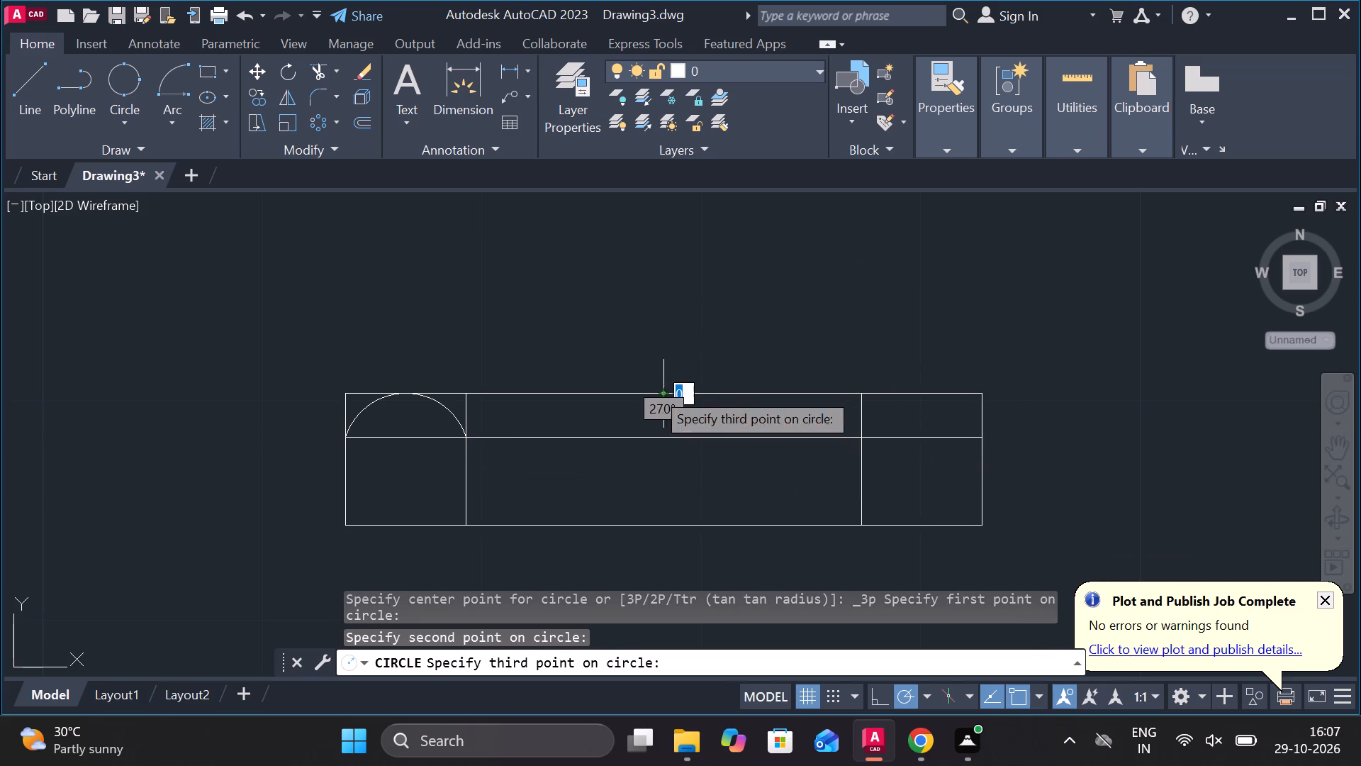
pyautogui.click(464, 438)
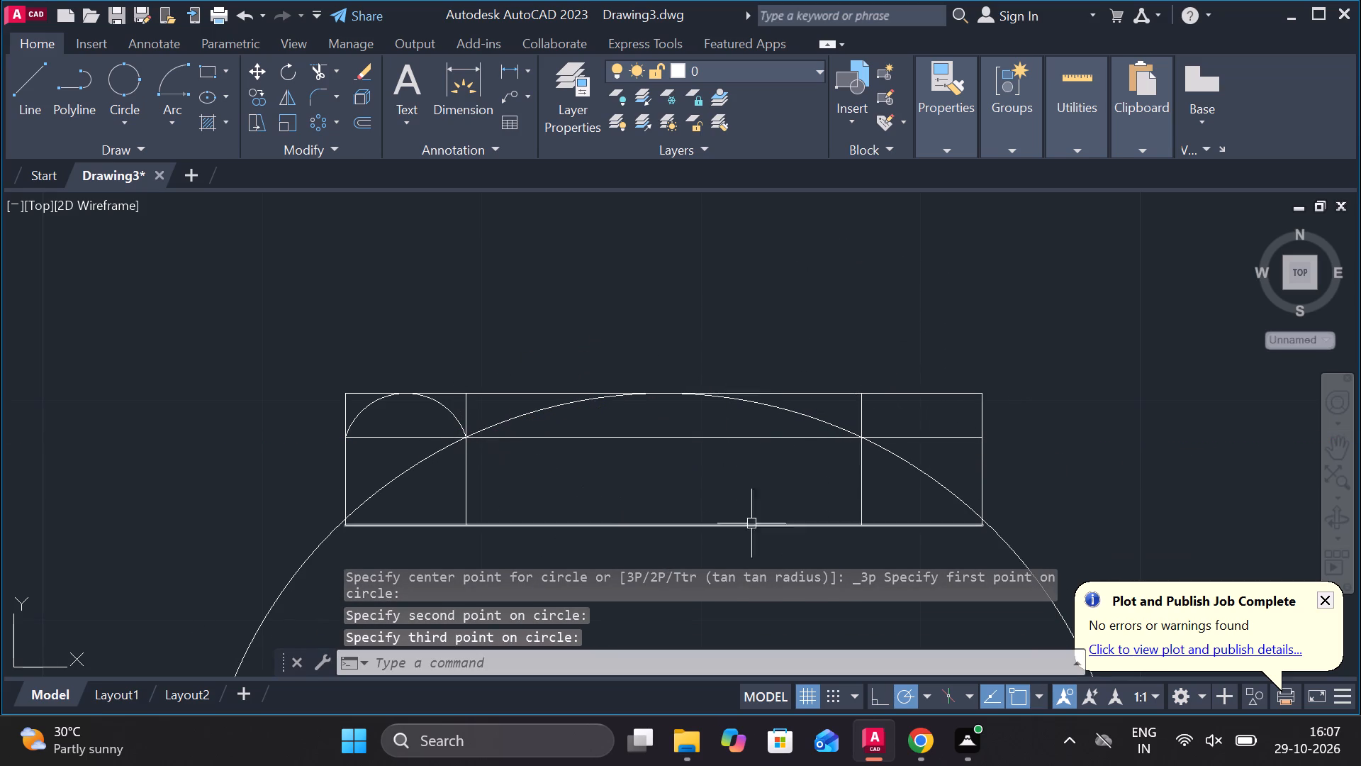
# Trim the large circle's lower and side portions, keeping only the arc above the inner line between the two dividers.
pyautogui.scroll(-3, 846, 496)
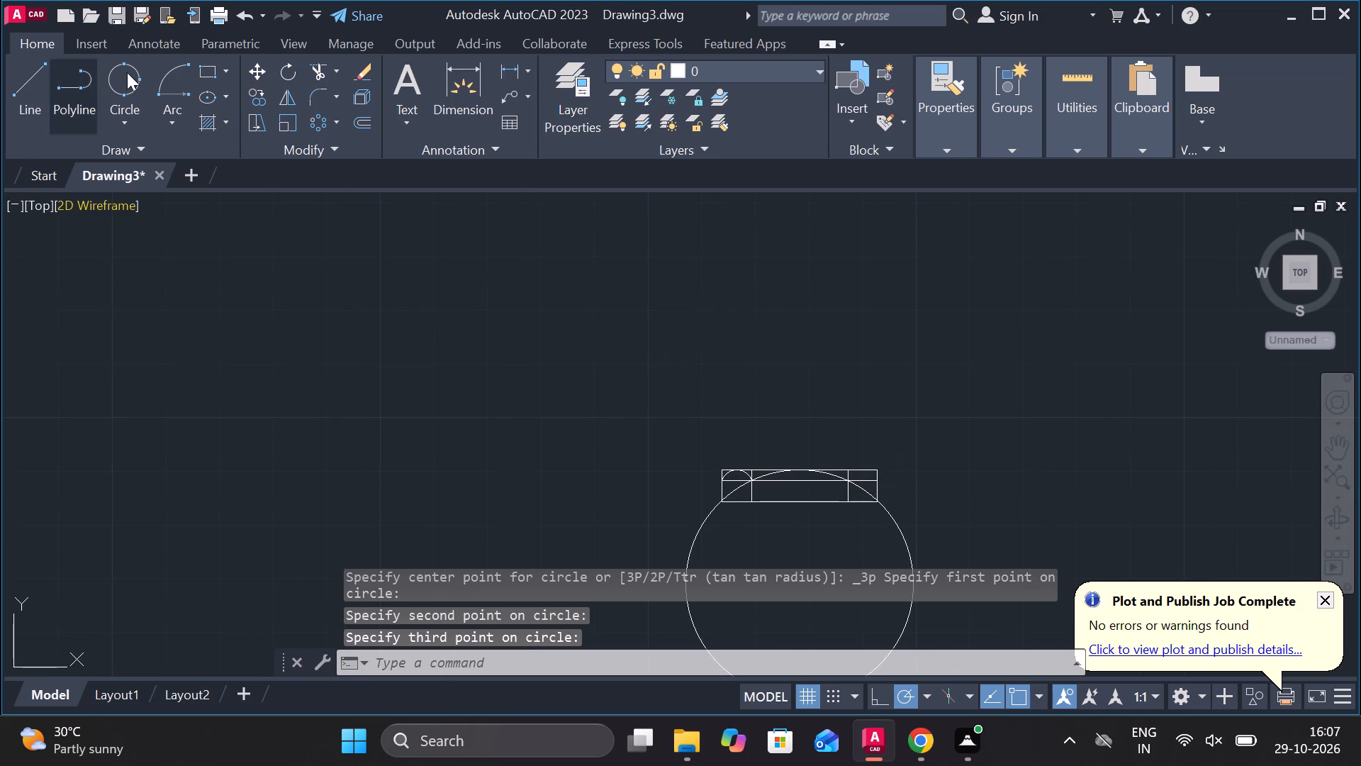
pyautogui.click(319, 72)
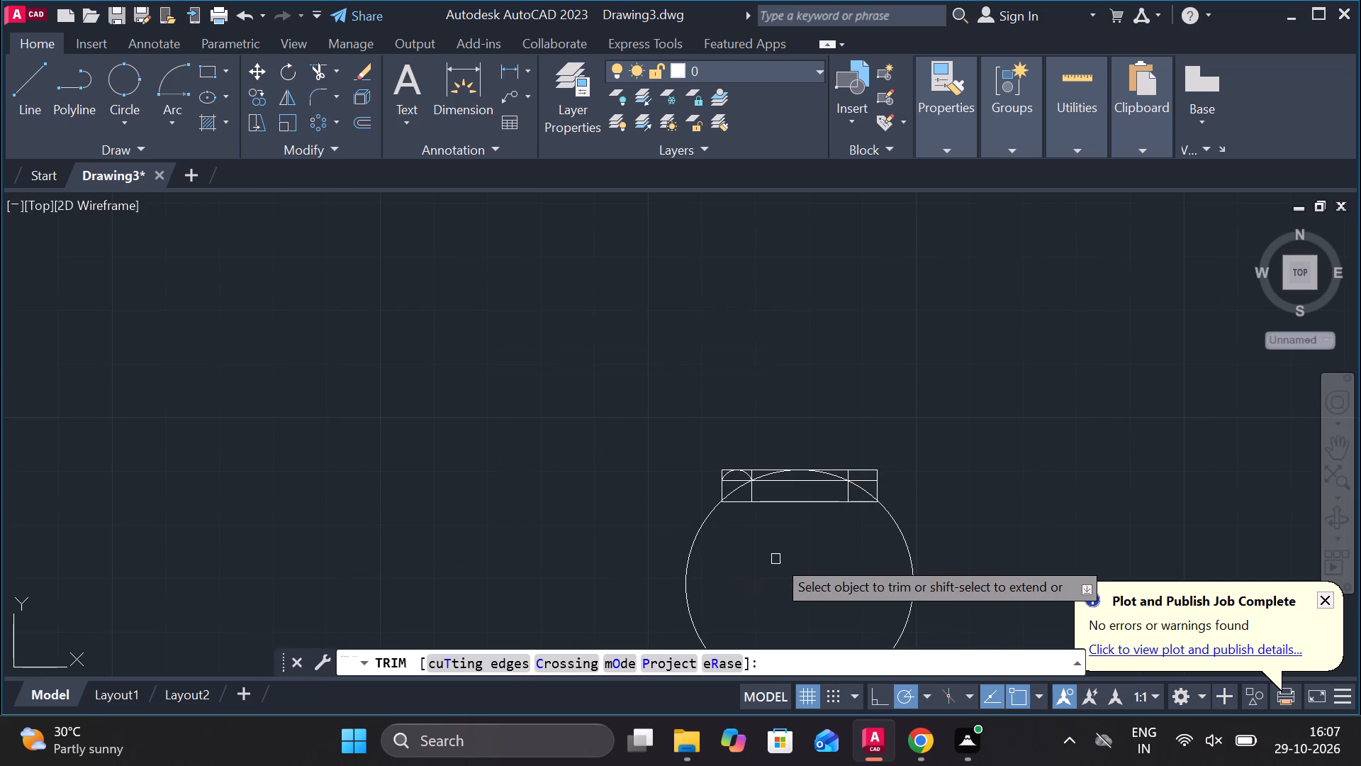
pyautogui.scroll(3, 775, 557)
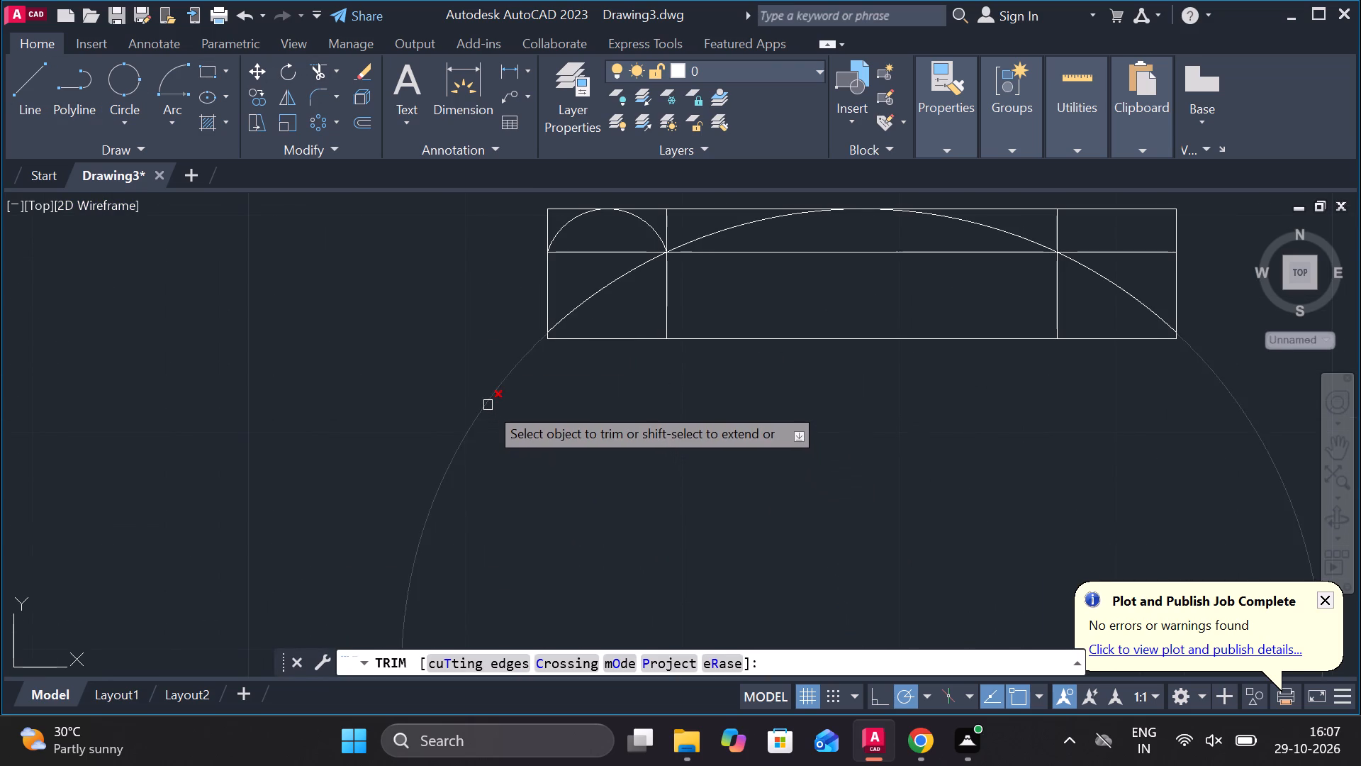
pyautogui.doubleClick(488, 405)
pyautogui.click(594, 297)
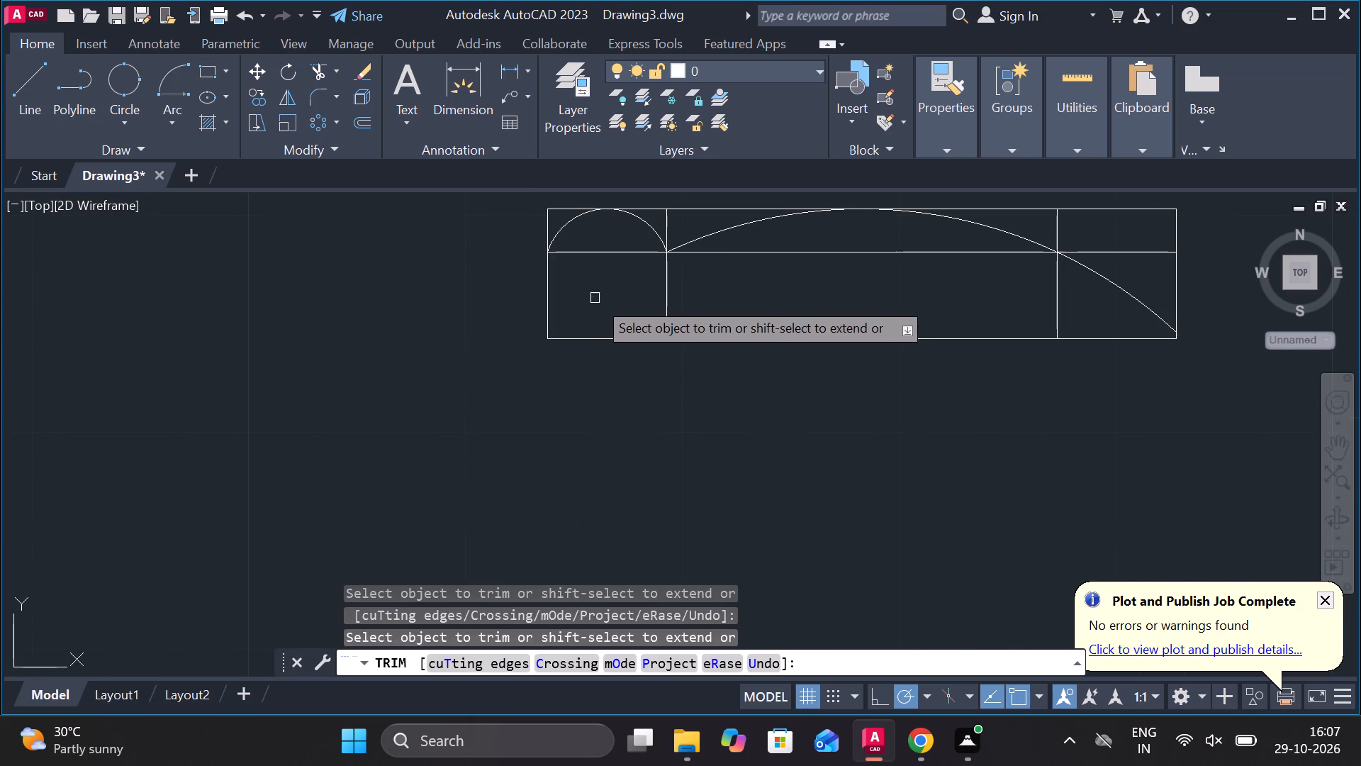
pyautogui.click(1134, 294)
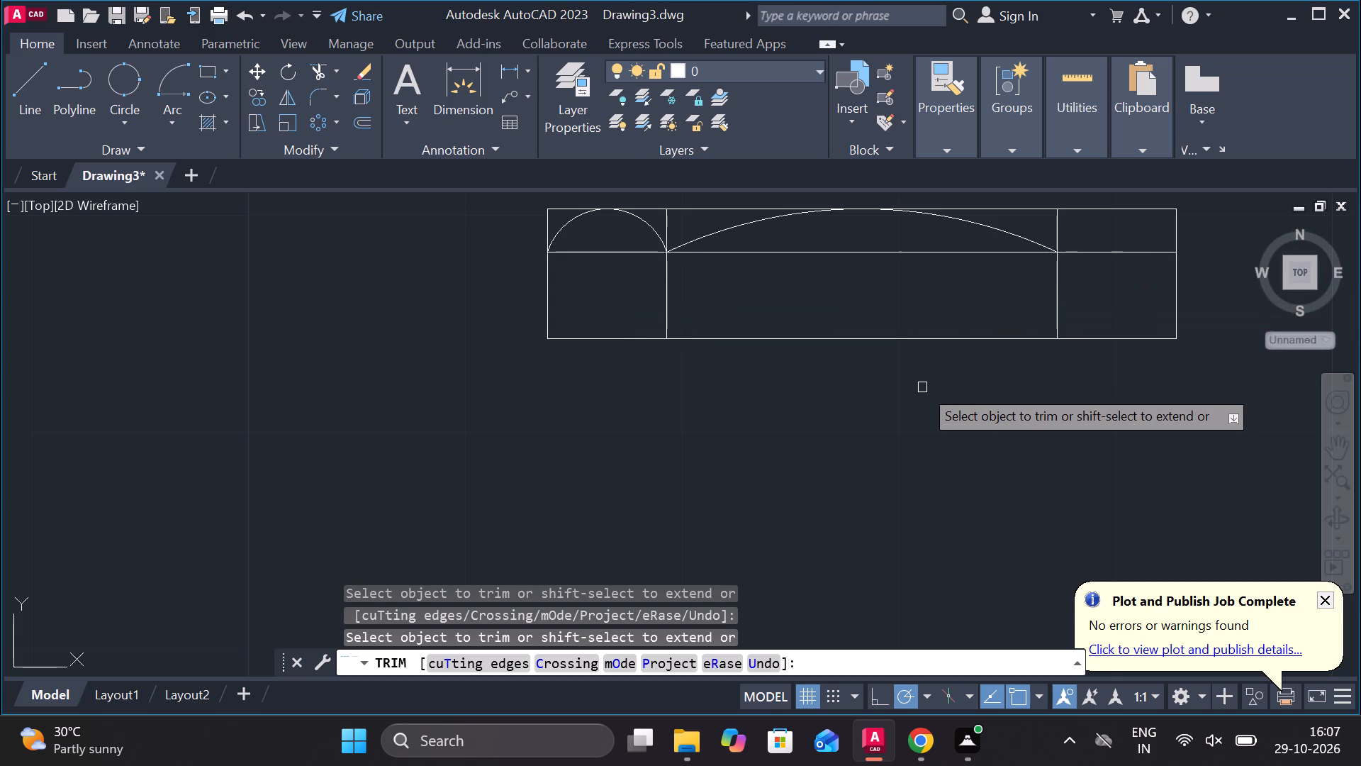
# Draw a three-point circle through the right edge's inner-line intersection, the right divider's inner-line intersection and the midpoint of the top edge between them.
pyautogui.scroll(-2, 922, 387)
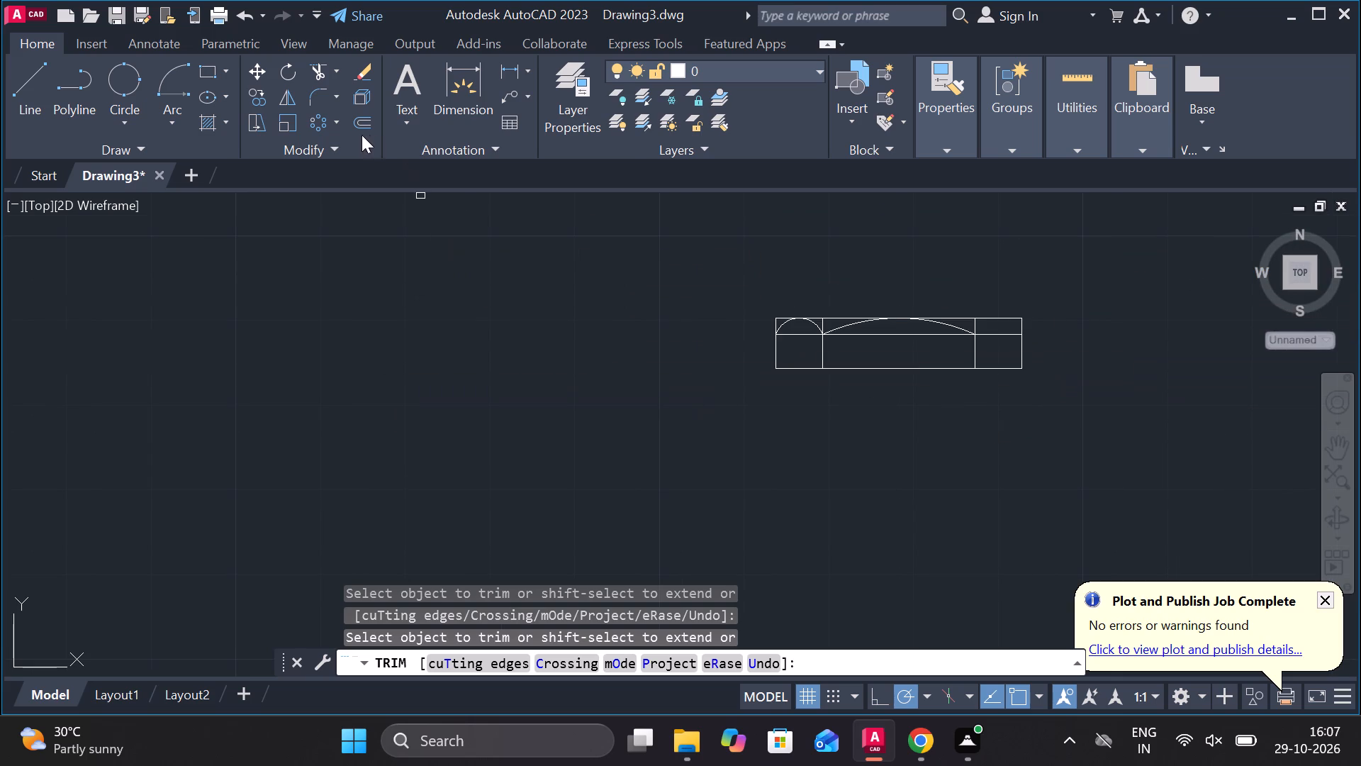
pyautogui.click(111, 91)
pyautogui.scroll(2, 1124, 375)
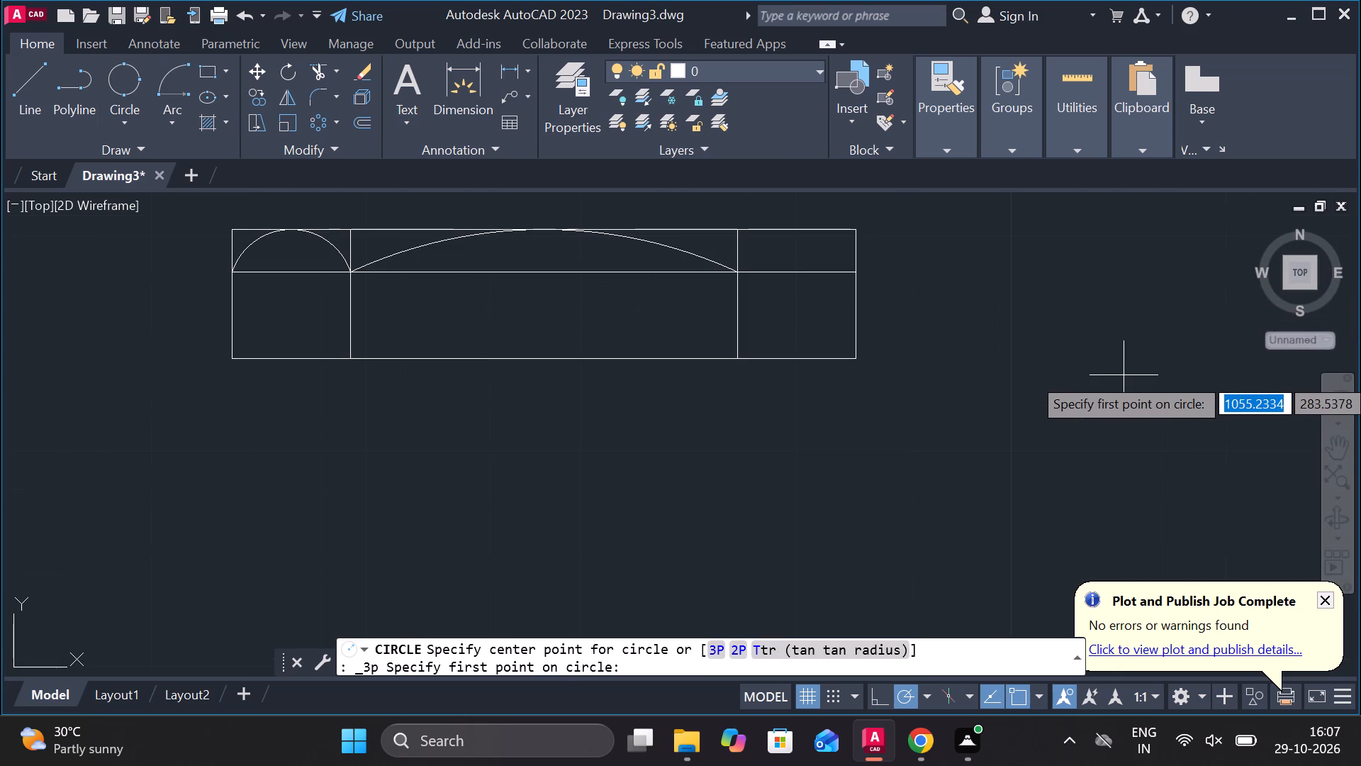
pyautogui.press('Escape')
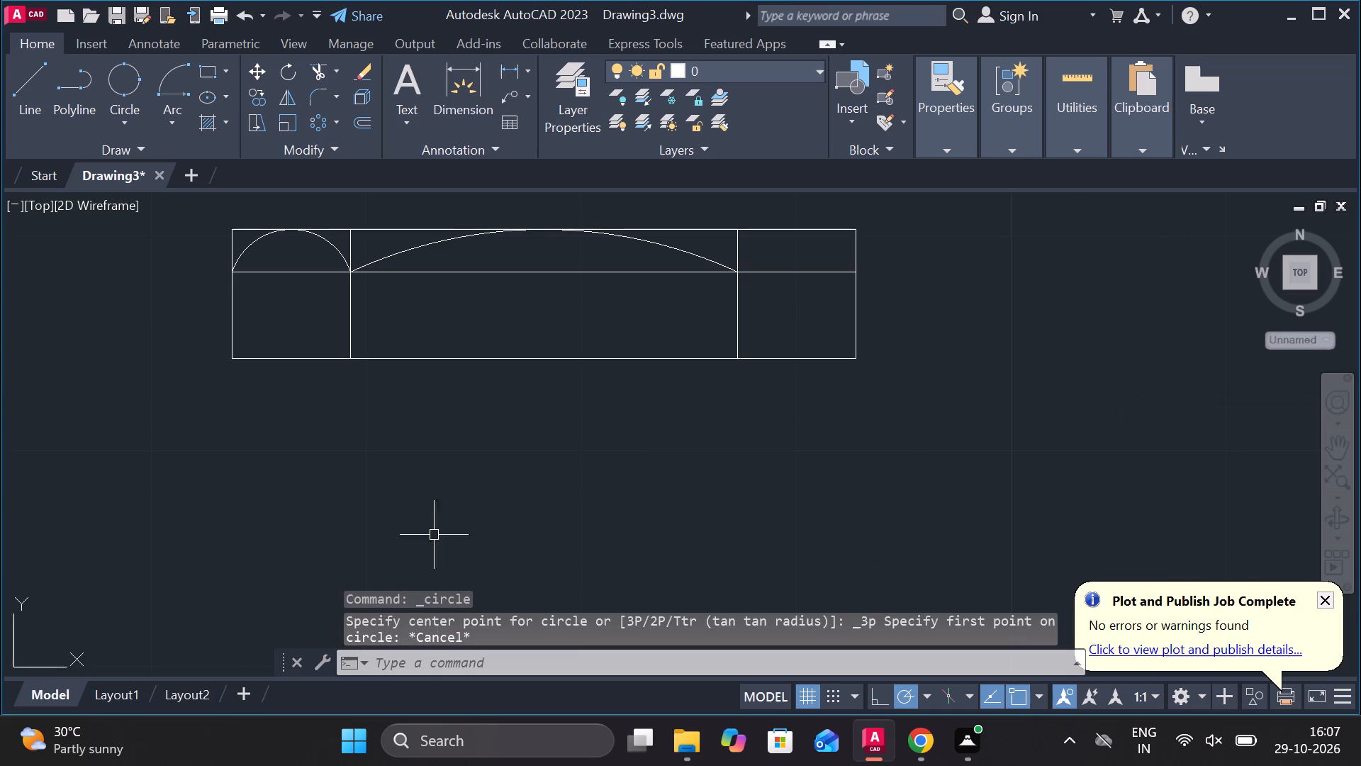
pyautogui.click(110, 82)
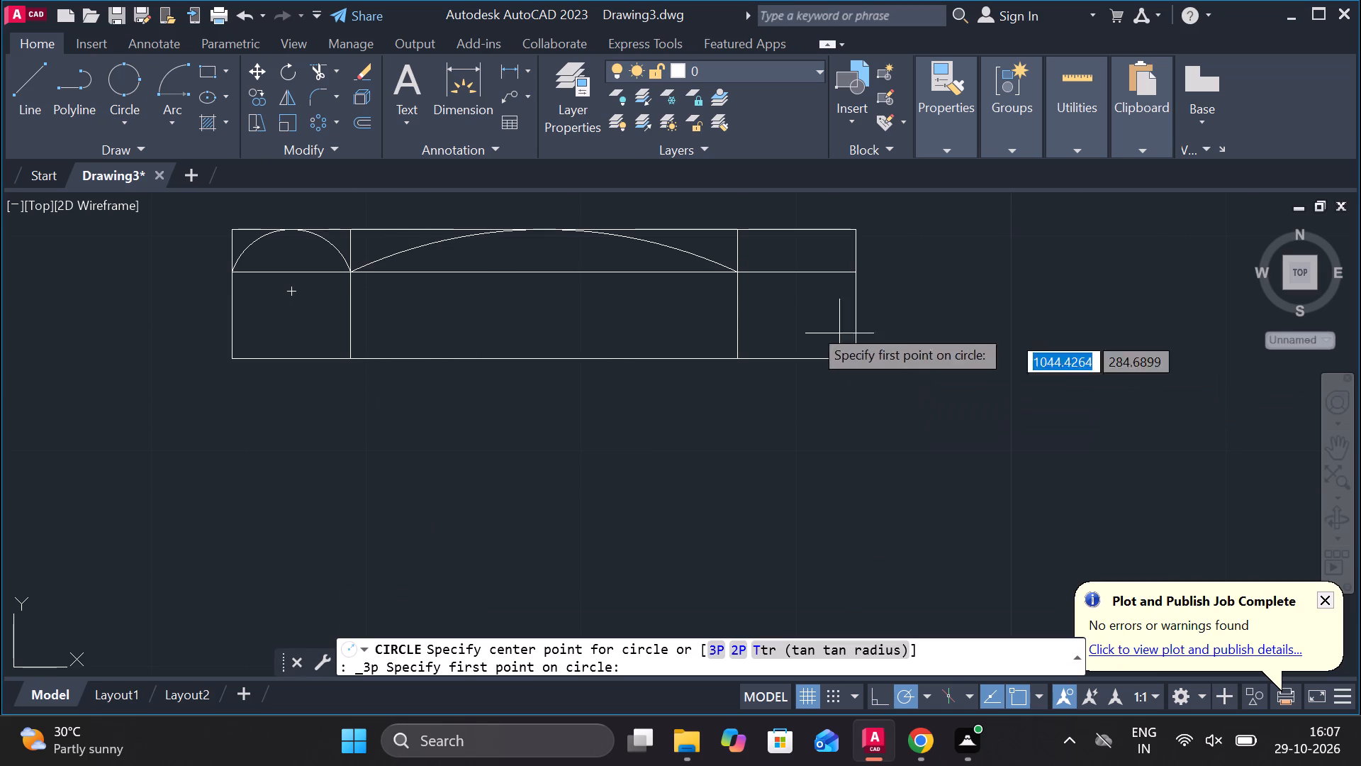
pyautogui.click(858, 270)
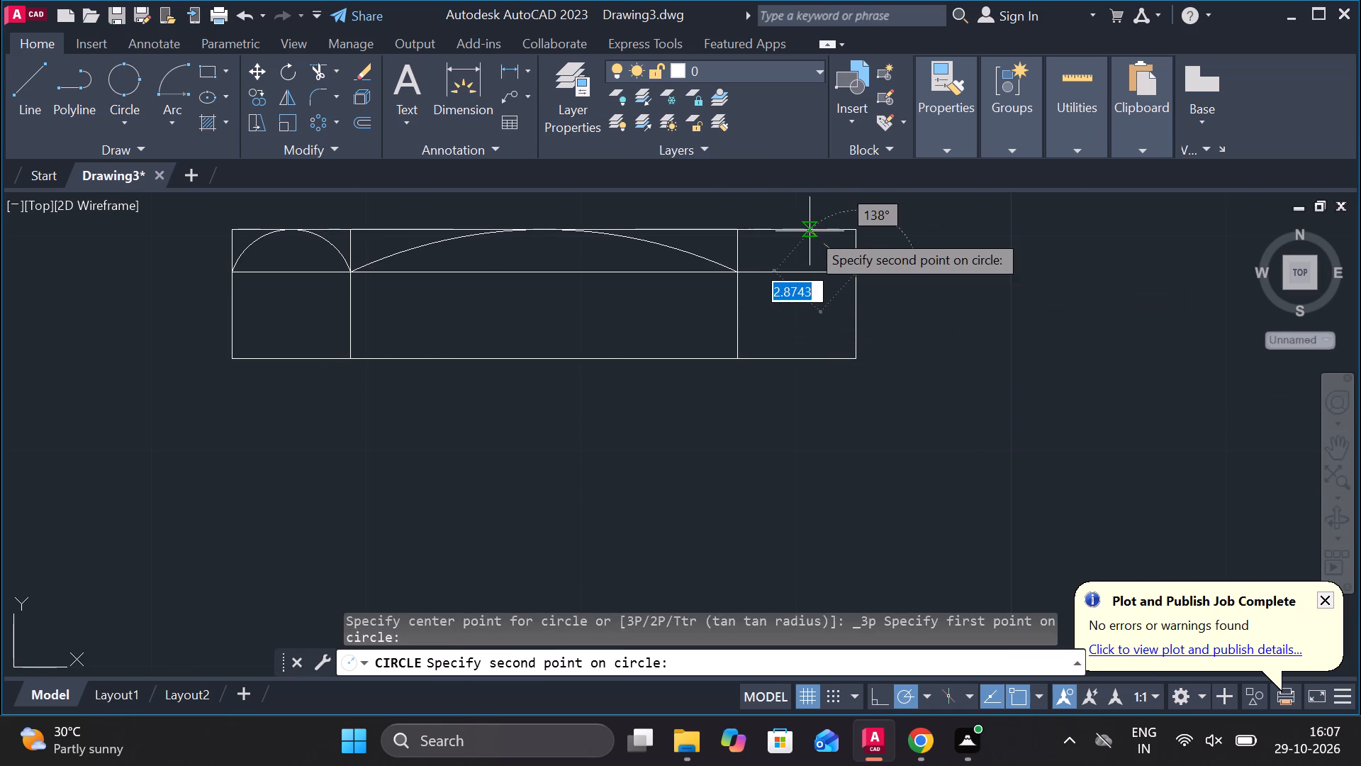
pyautogui.click(735, 271)
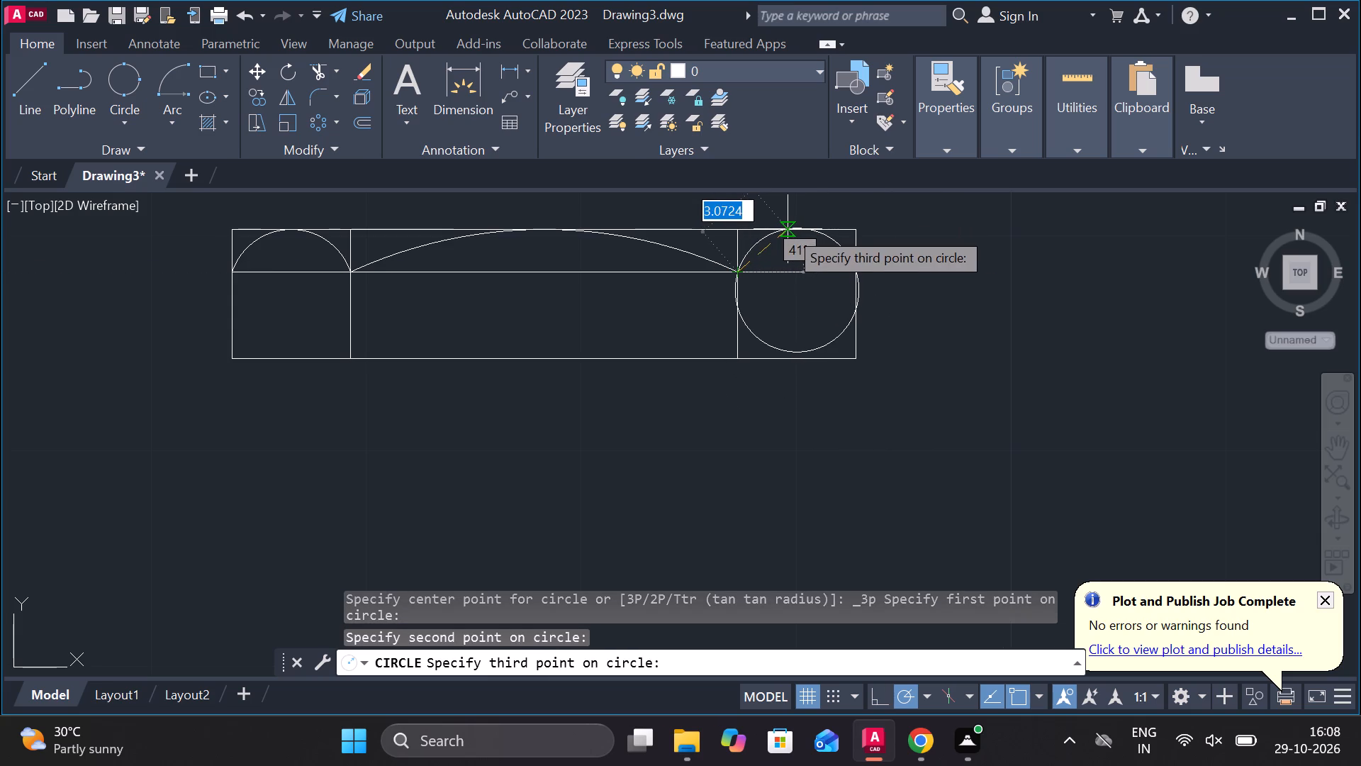
pyautogui.scroll(2, 794, 237)
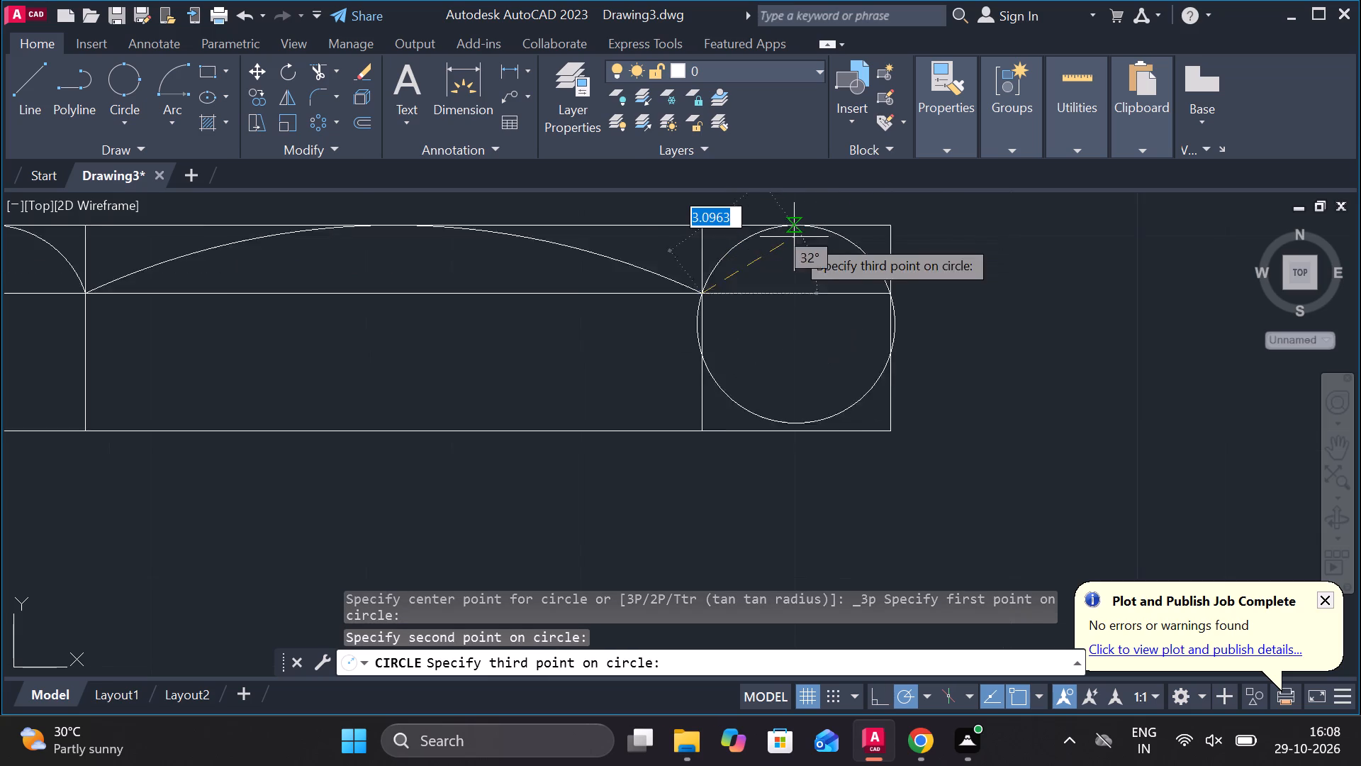
pyautogui.scroll(1, 794, 237)
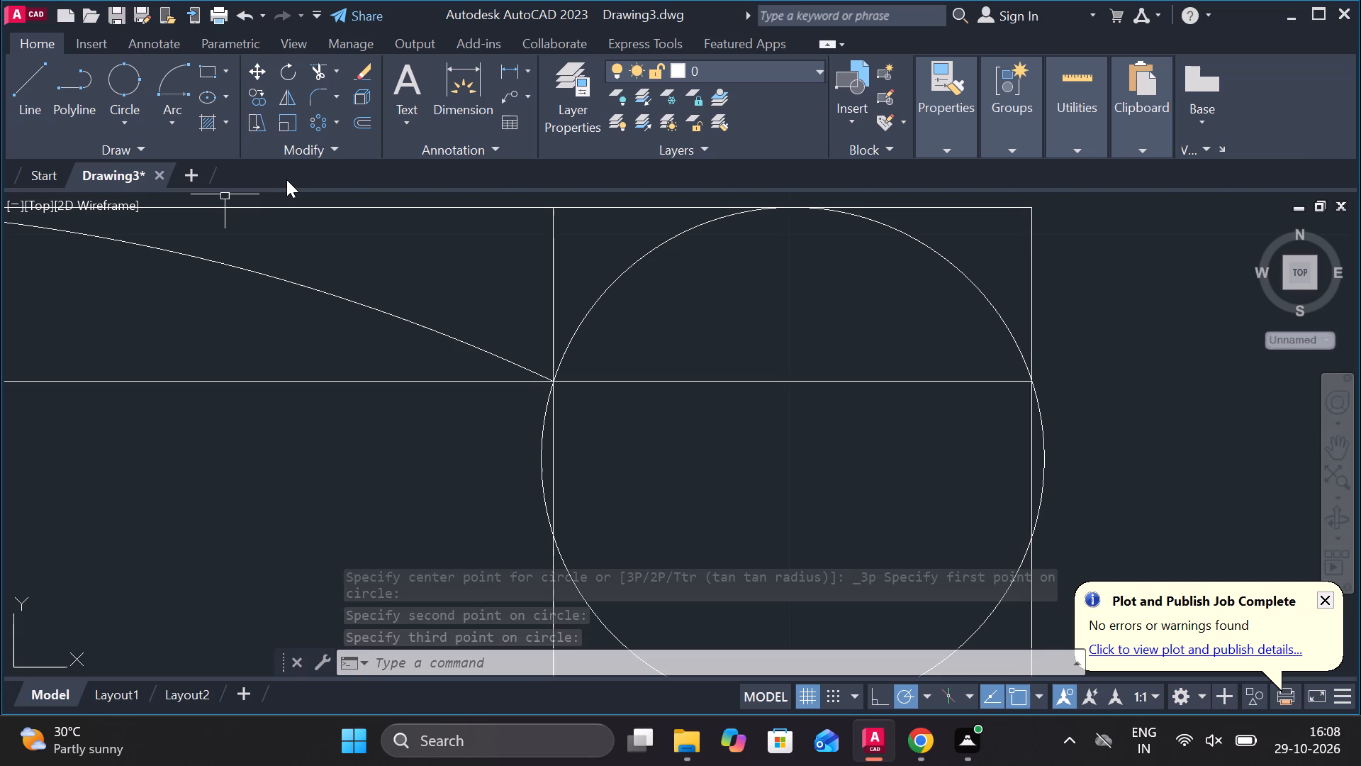
# Trim the new circle's lower and side portions, keeping only the arc above the inner line in the right end cell.
pyautogui.doubleClick(323, 67)
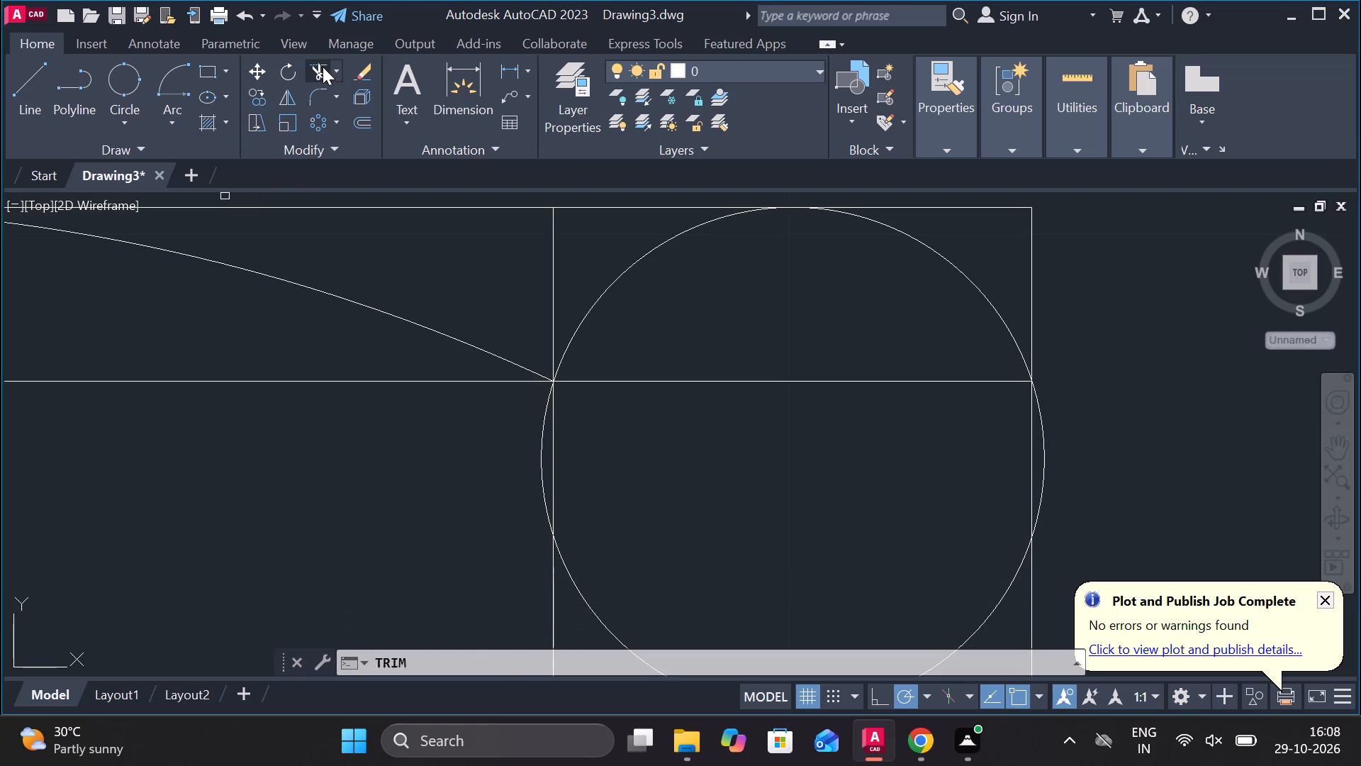
pyautogui.click(541, 444)
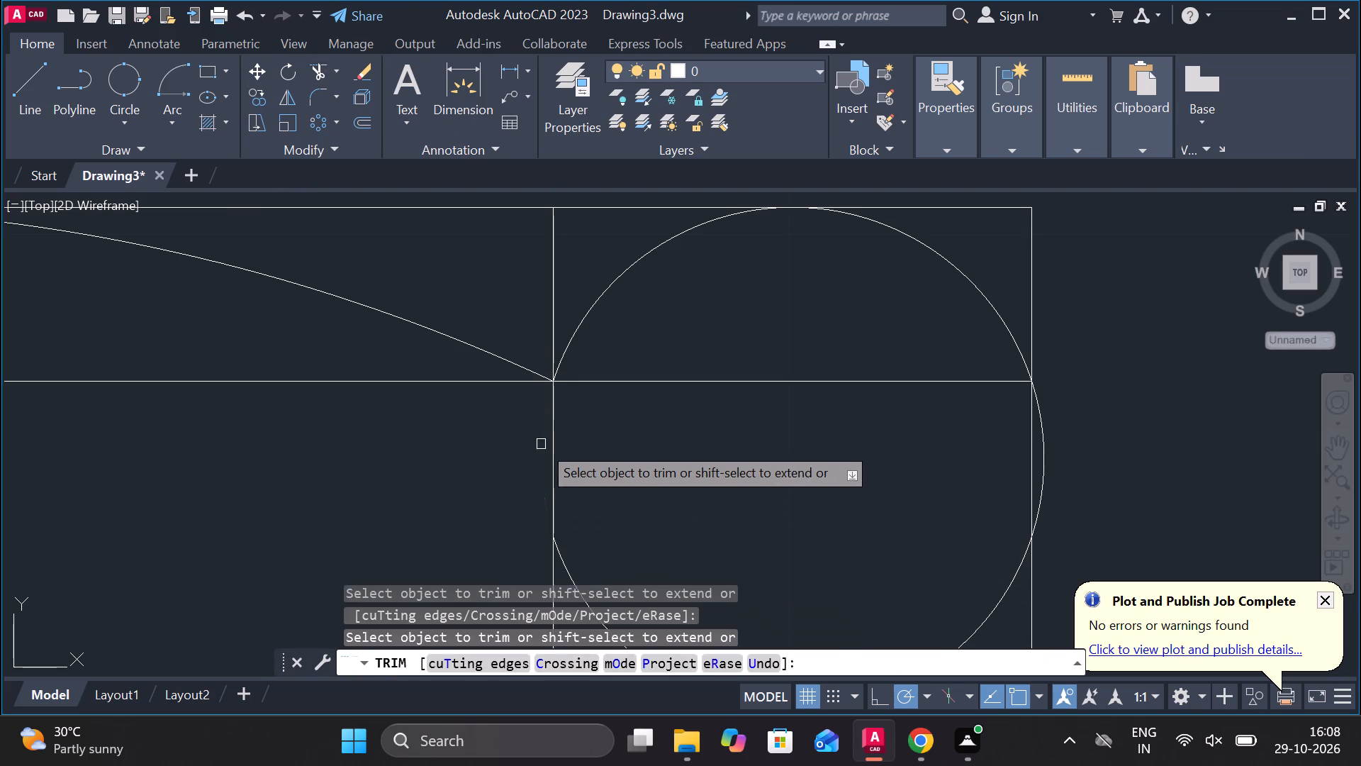
pyautogui.click(569, 560)
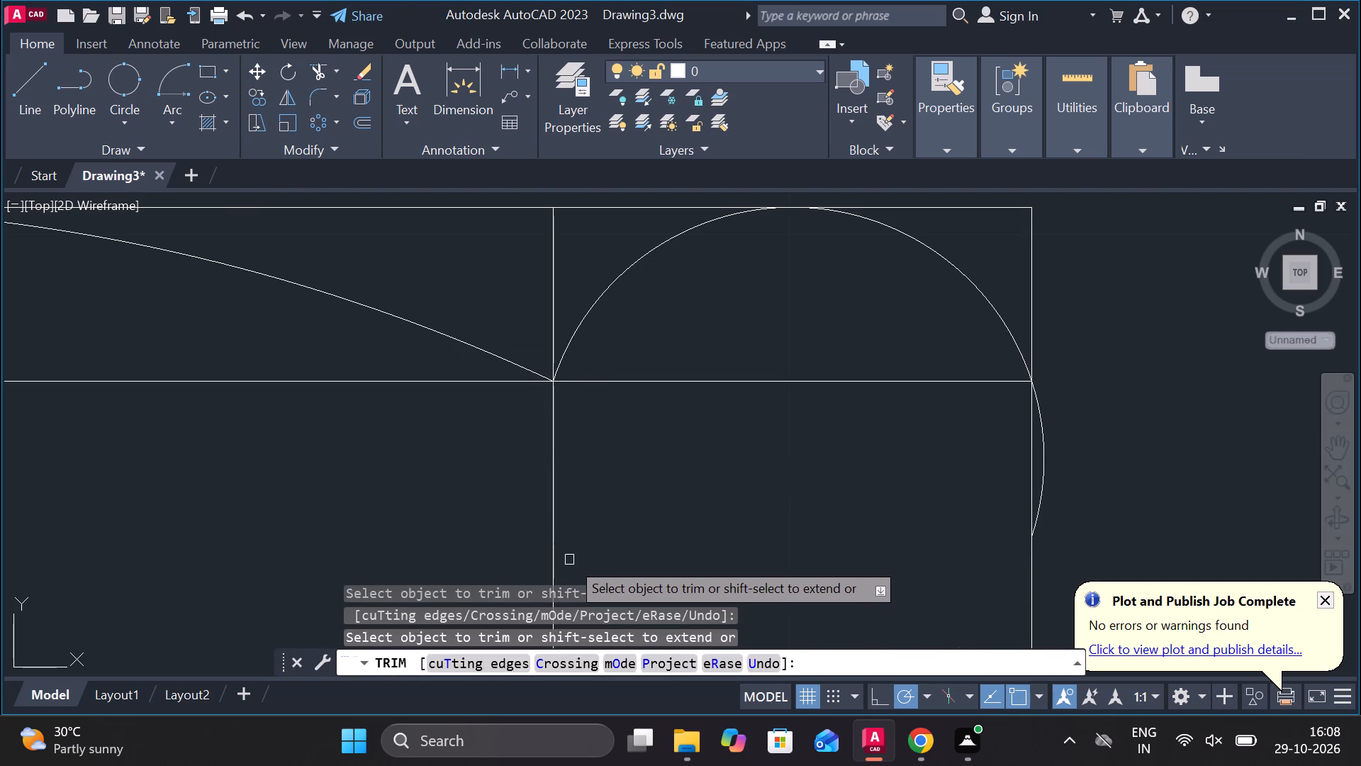
pyautogui.click(1046, 461)
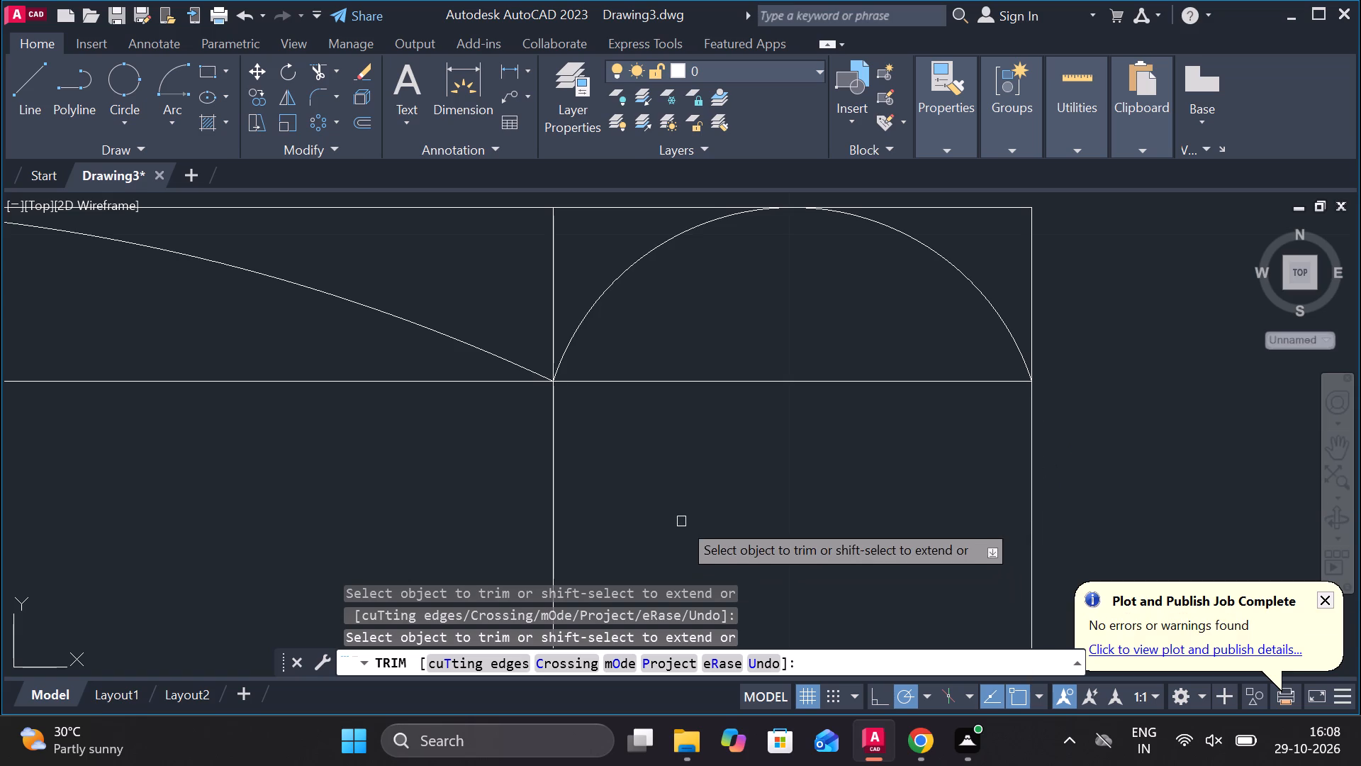
pyautogui.scroll(-3, 707, 448)
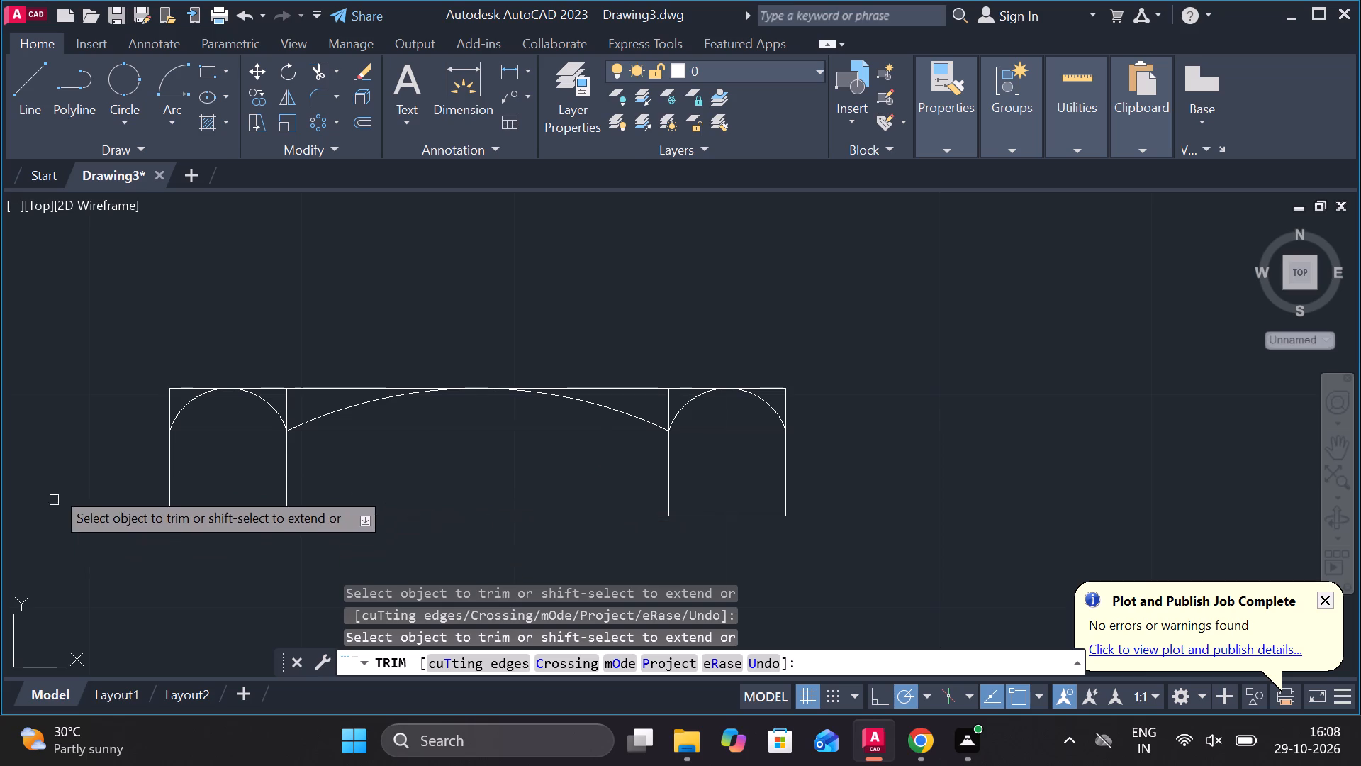
# Trim away the strip's square upper corners outside the left and right end arcs.
pyautogui.click(172, 399)
pyautogui.click(185, 387)
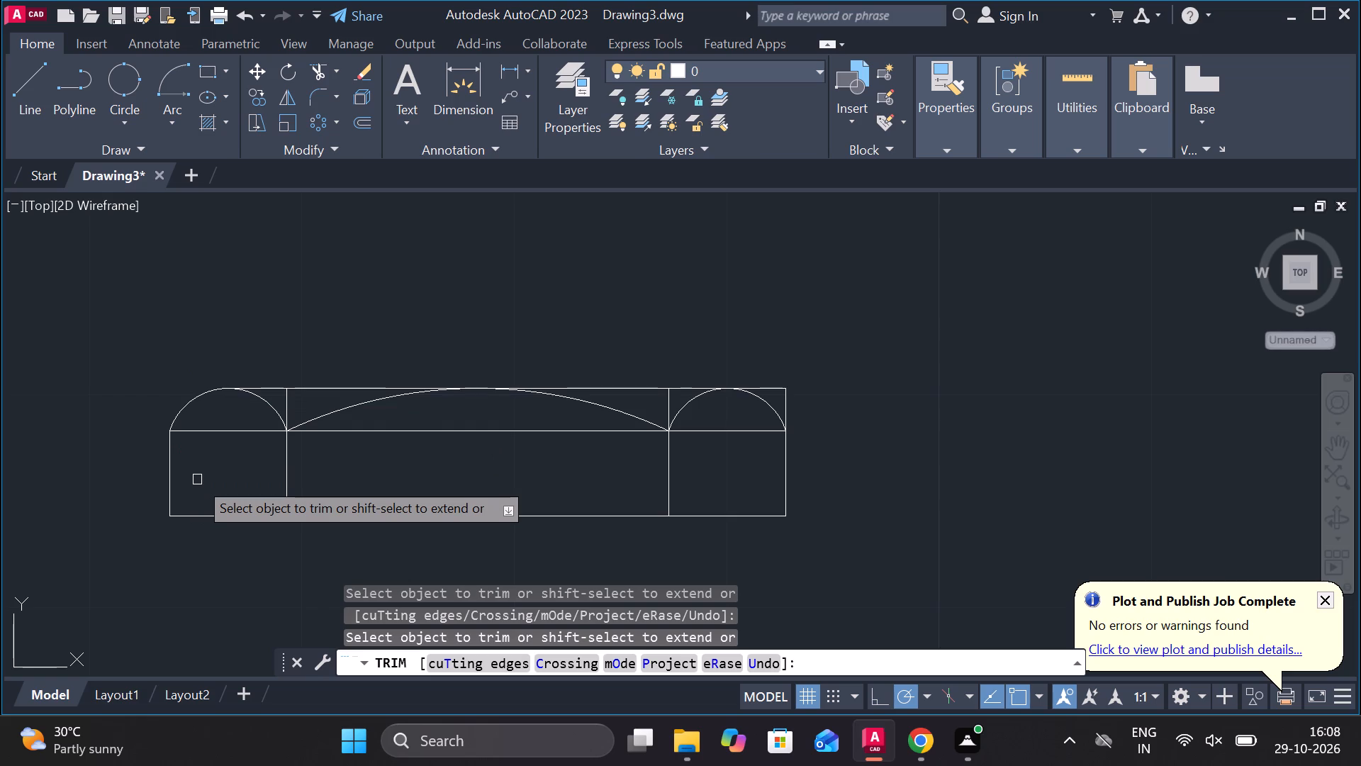
pyautogui.doubleClick(785, 404)
pyautogui.click(781, 391)
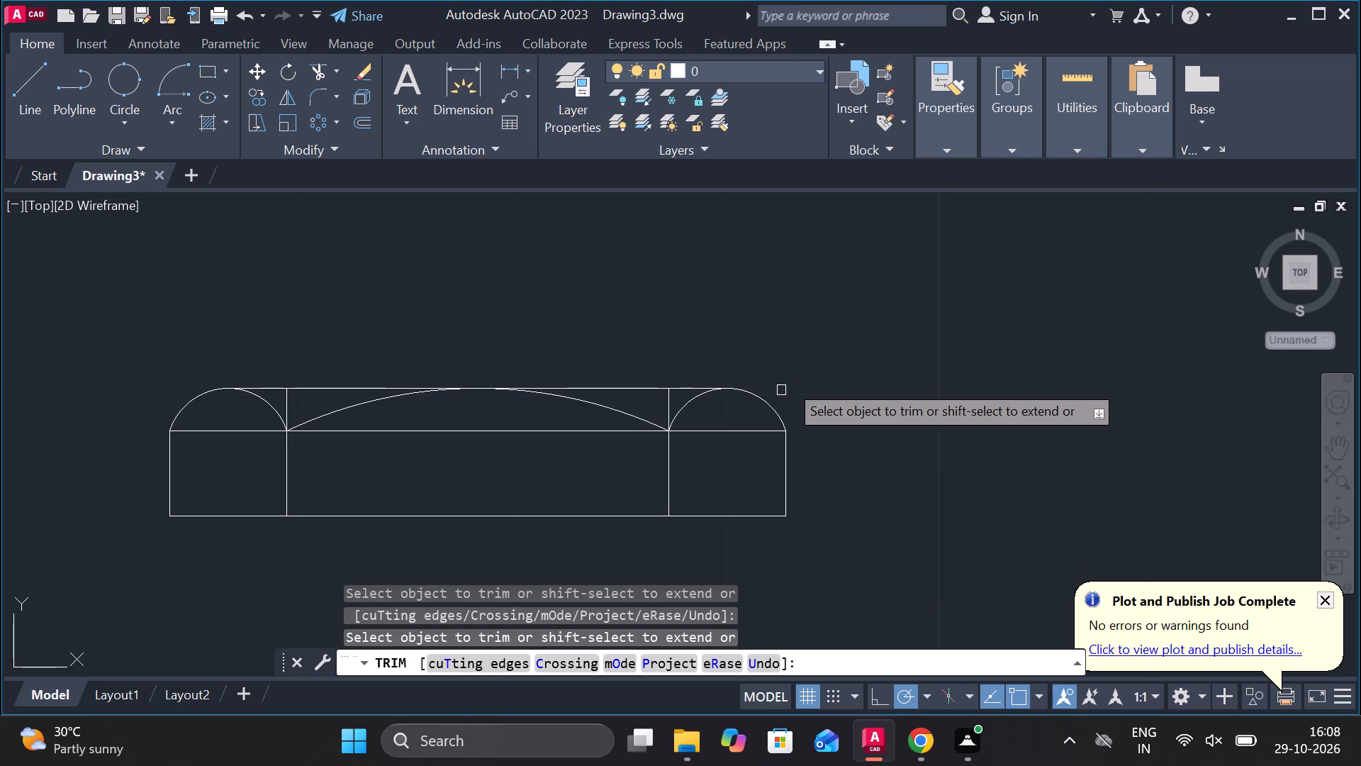
pyautogui.scroll(-2, 472, 340)
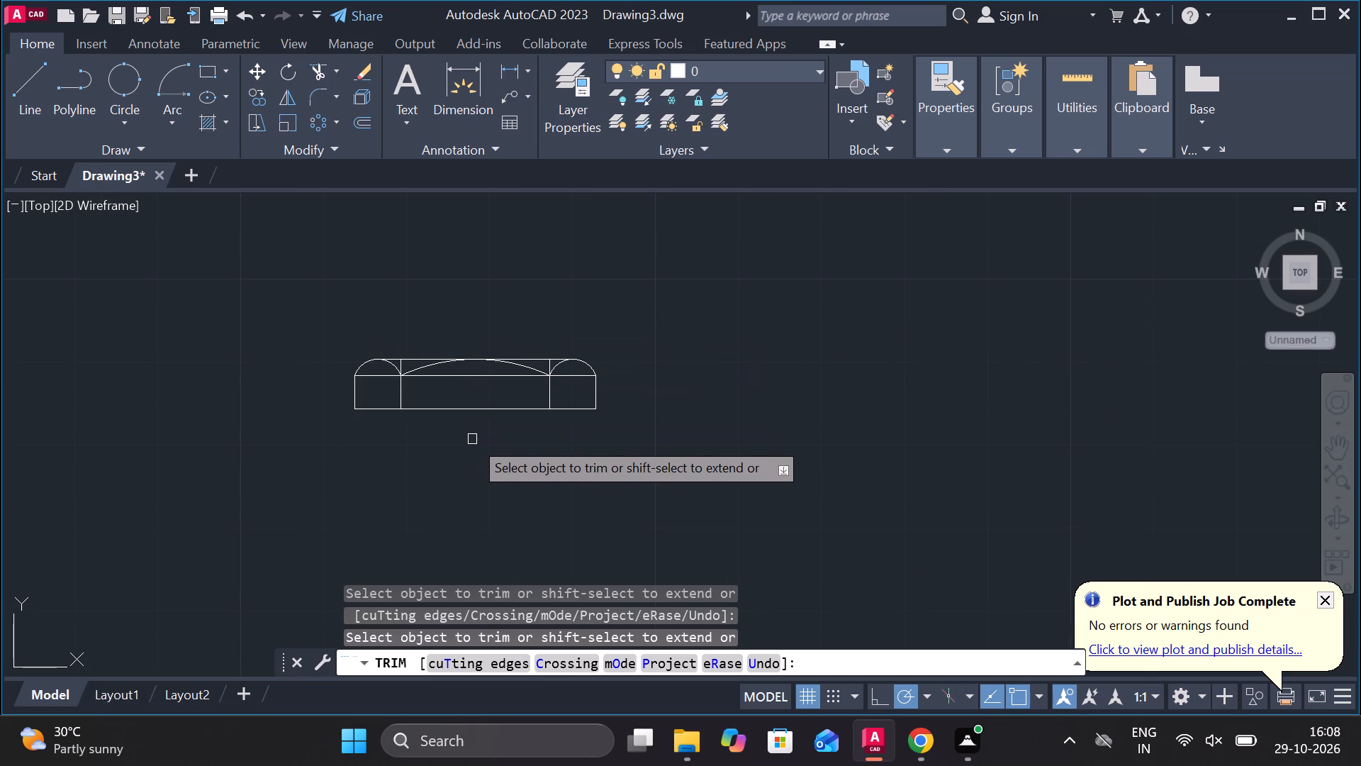
pyautogui.press('Escape')
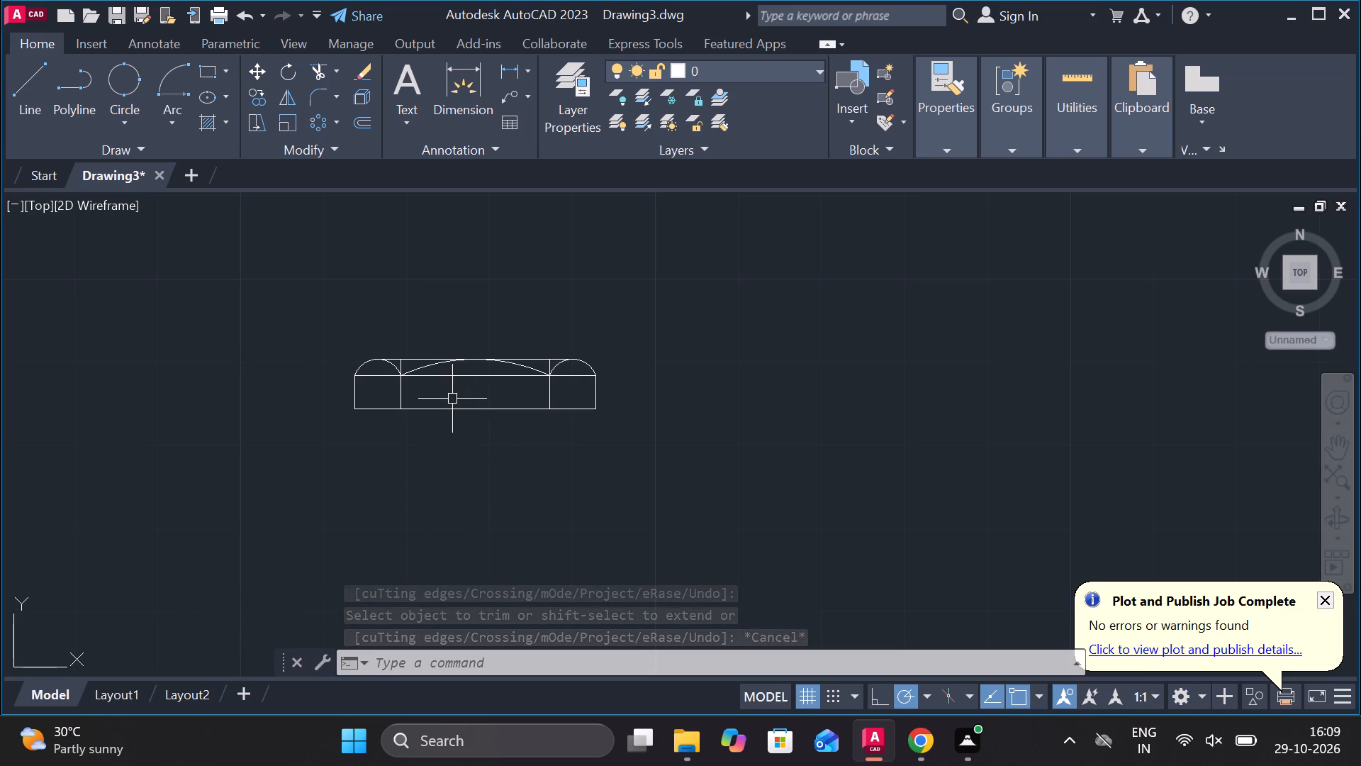
# Draw a vertical centre line through the bottom edge's midpoint, from about 4.85 below the strip to well above its top edge.
pyautogui.click(43, 86)
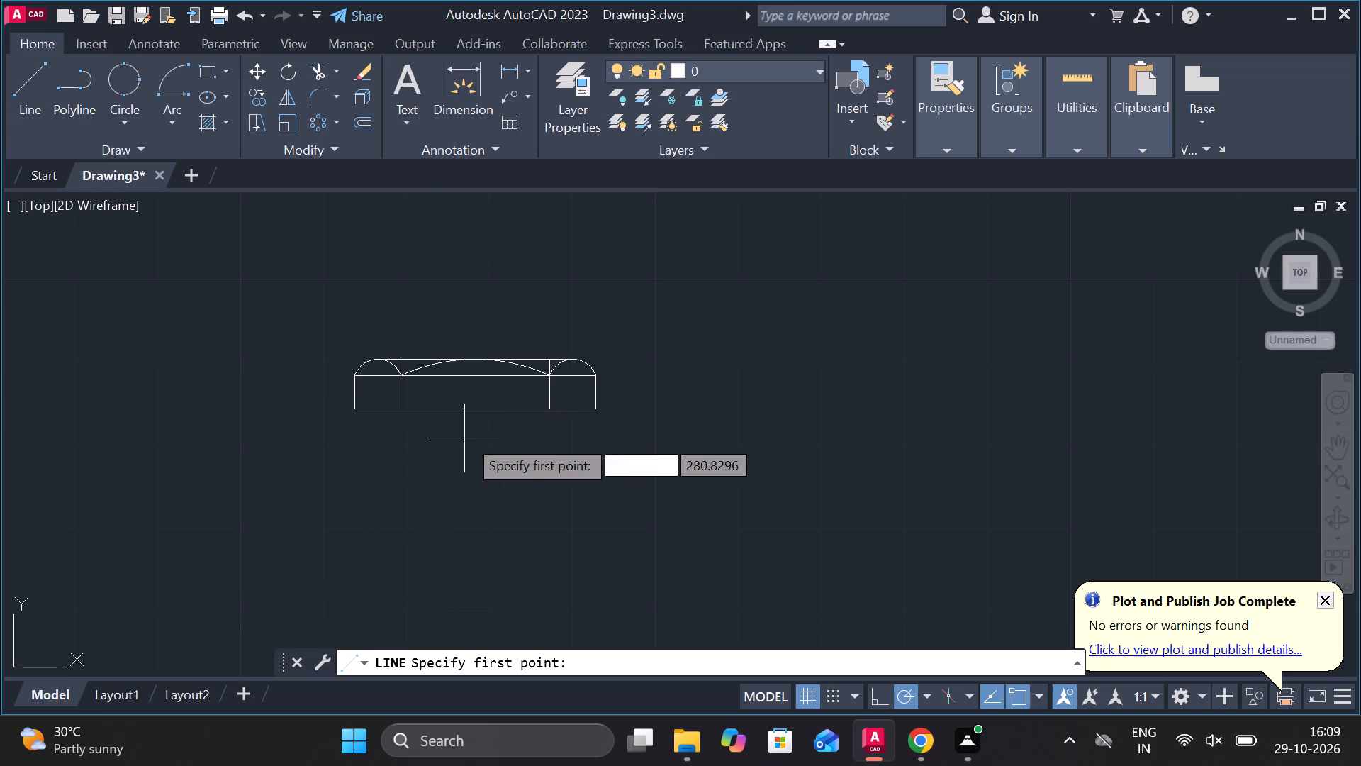
pyautogui.click(473, 407)
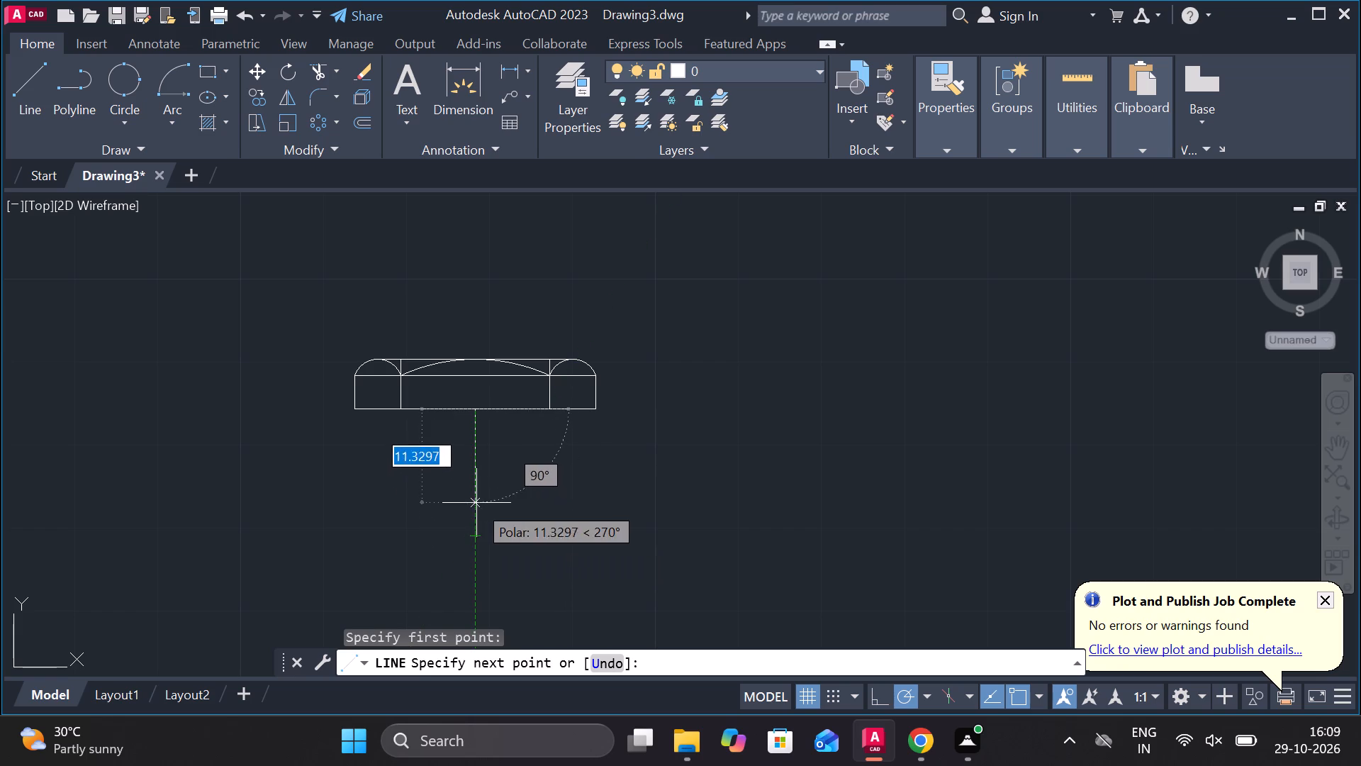
pyautogui.click(476, 450)
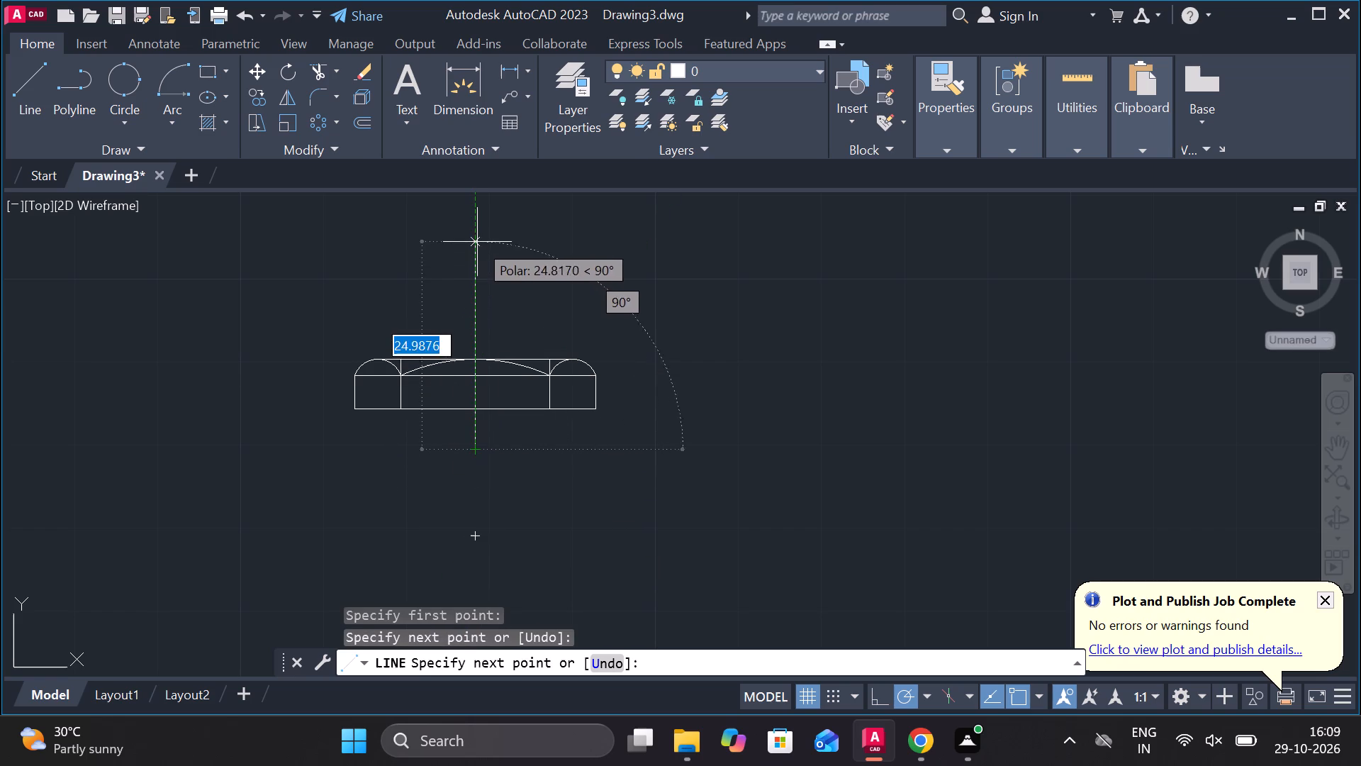
pyautogui.click(477, 210)
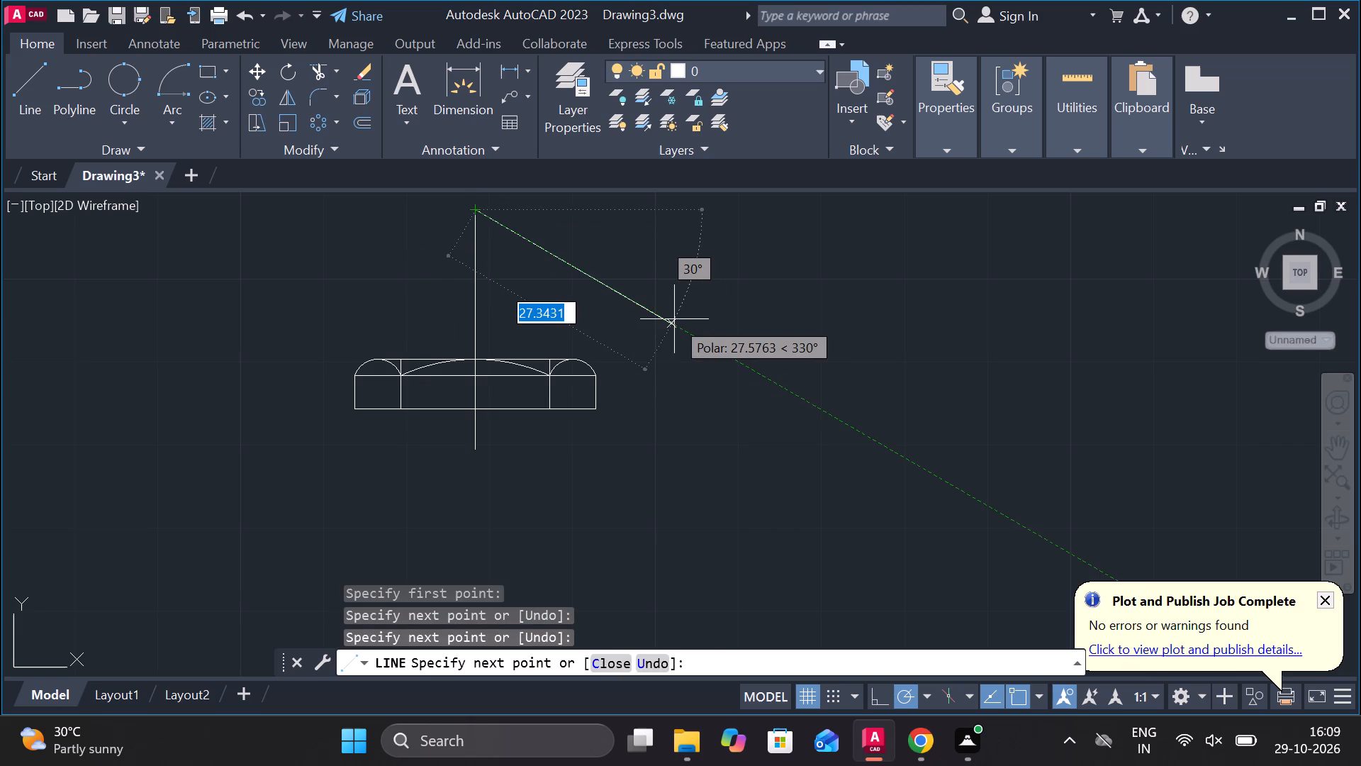
pyautogui.press('Escape')
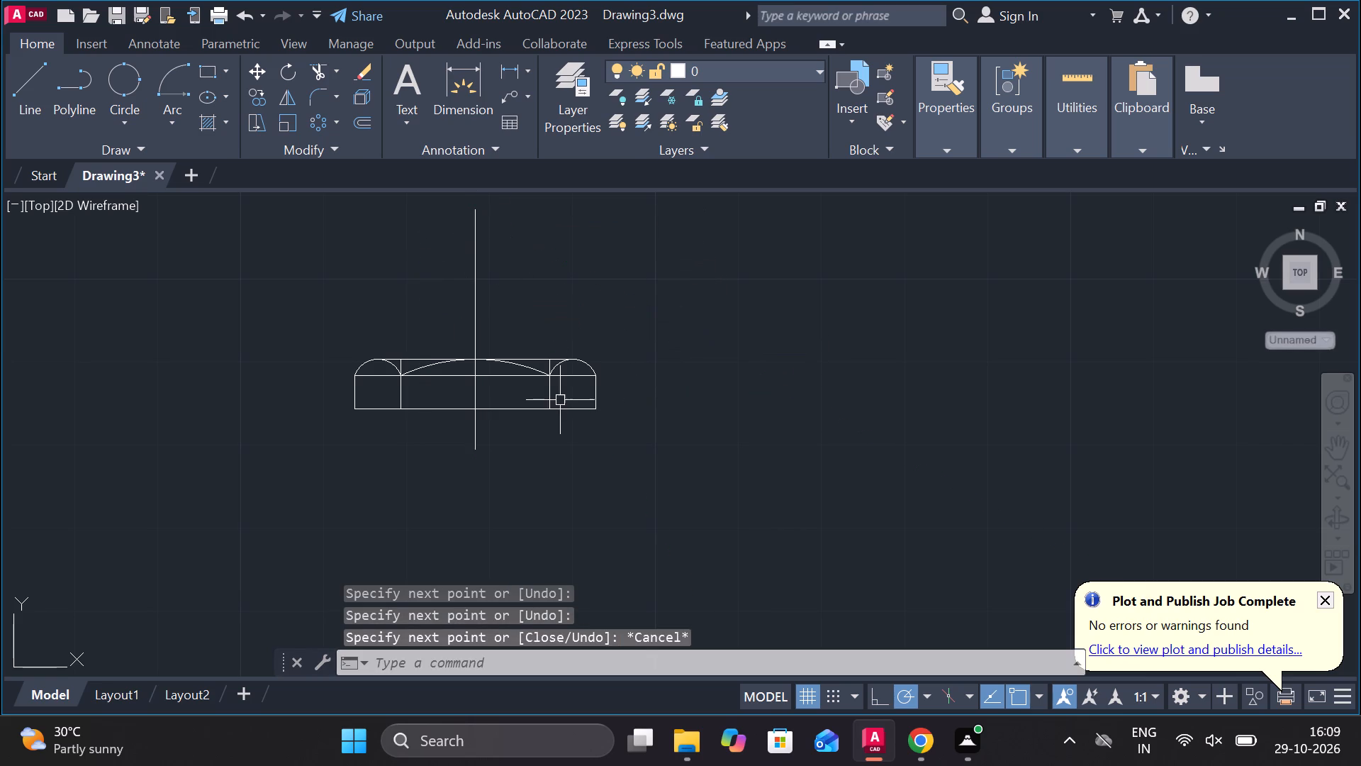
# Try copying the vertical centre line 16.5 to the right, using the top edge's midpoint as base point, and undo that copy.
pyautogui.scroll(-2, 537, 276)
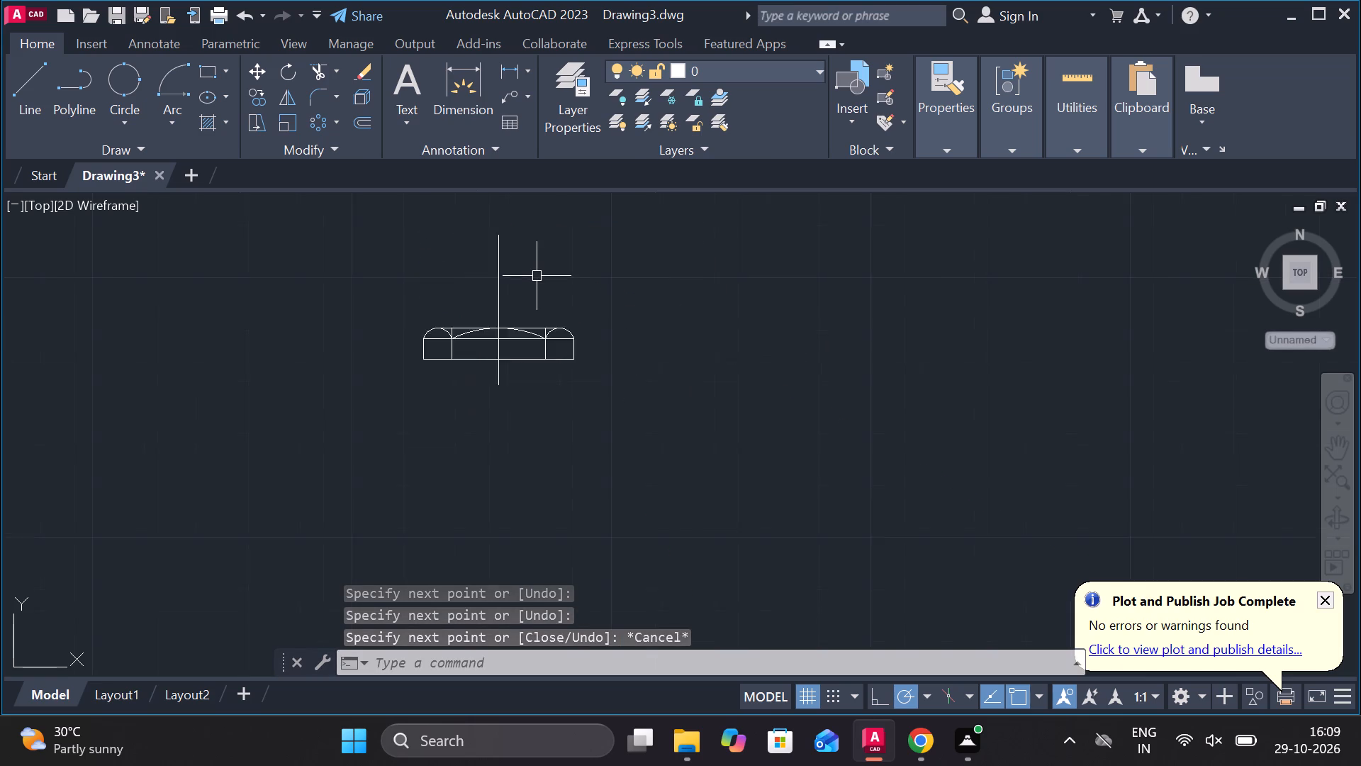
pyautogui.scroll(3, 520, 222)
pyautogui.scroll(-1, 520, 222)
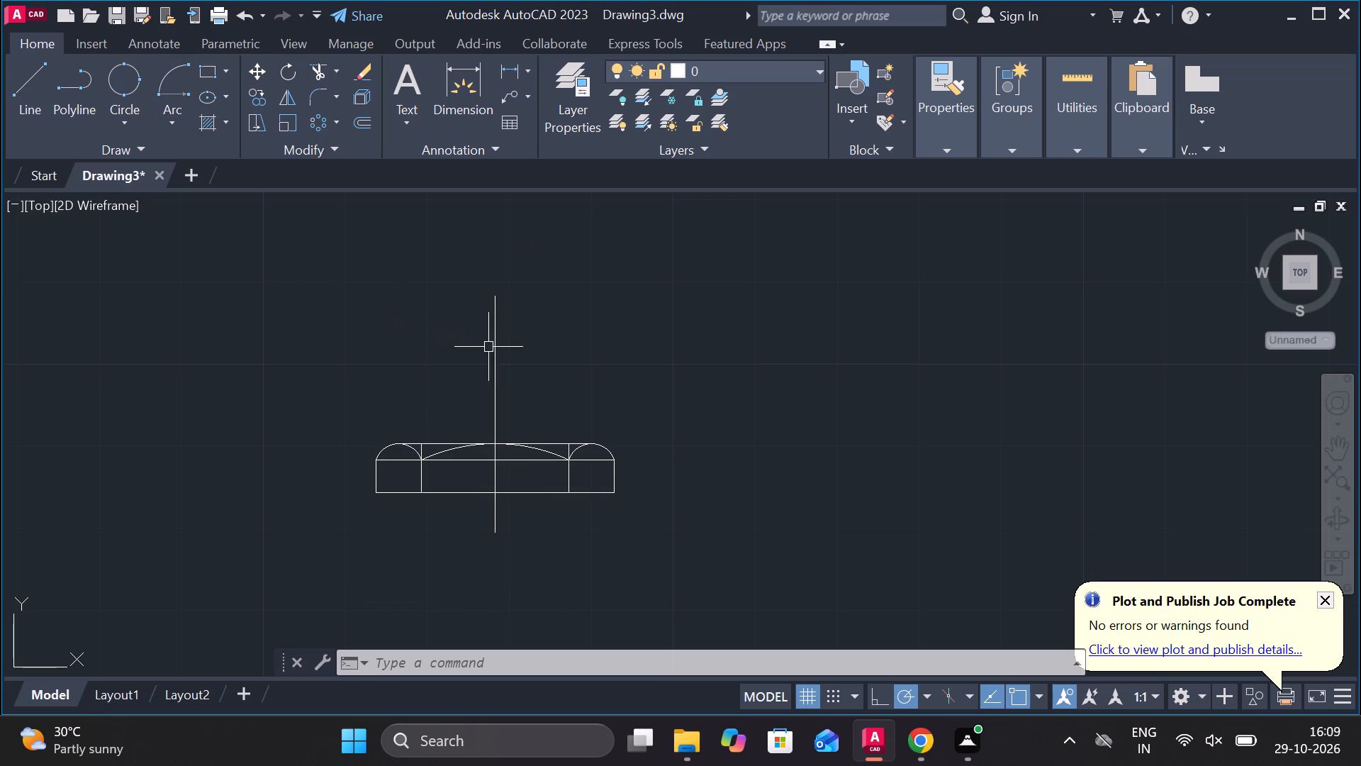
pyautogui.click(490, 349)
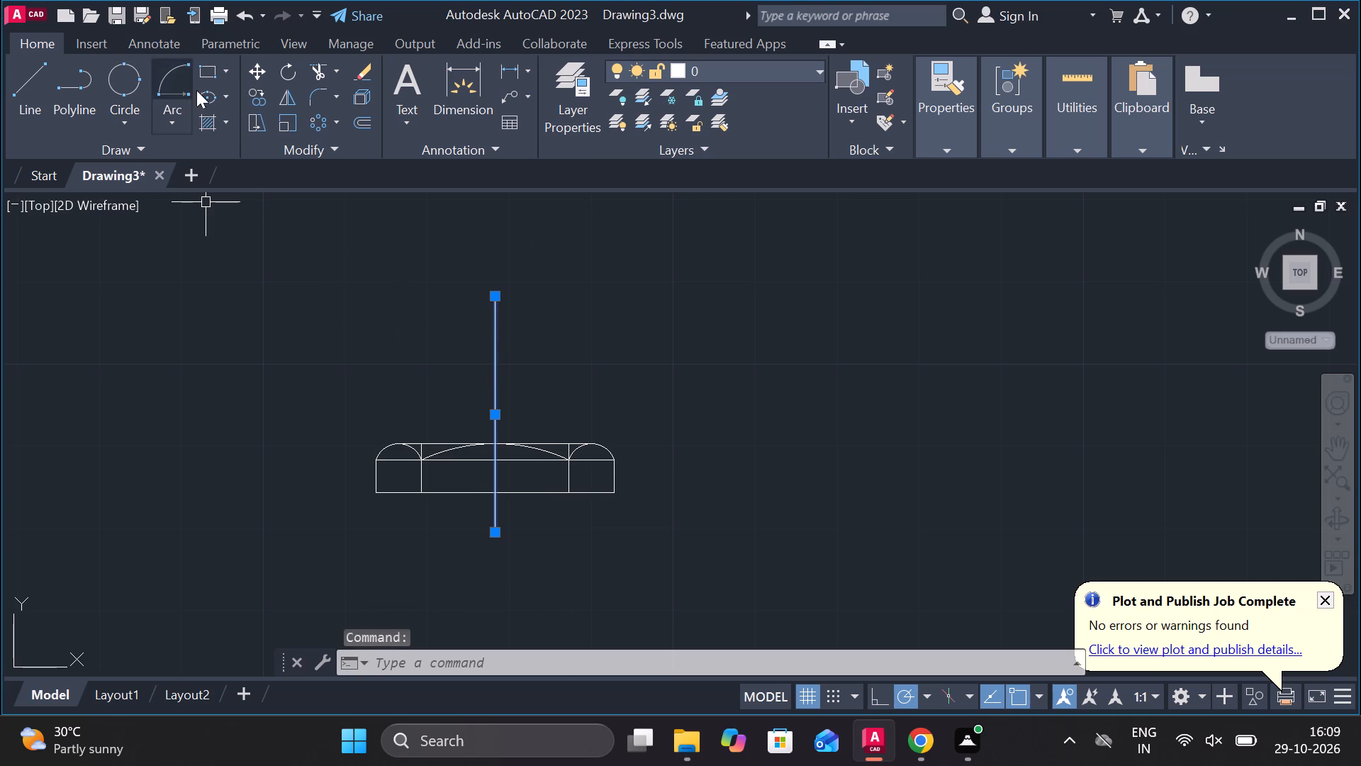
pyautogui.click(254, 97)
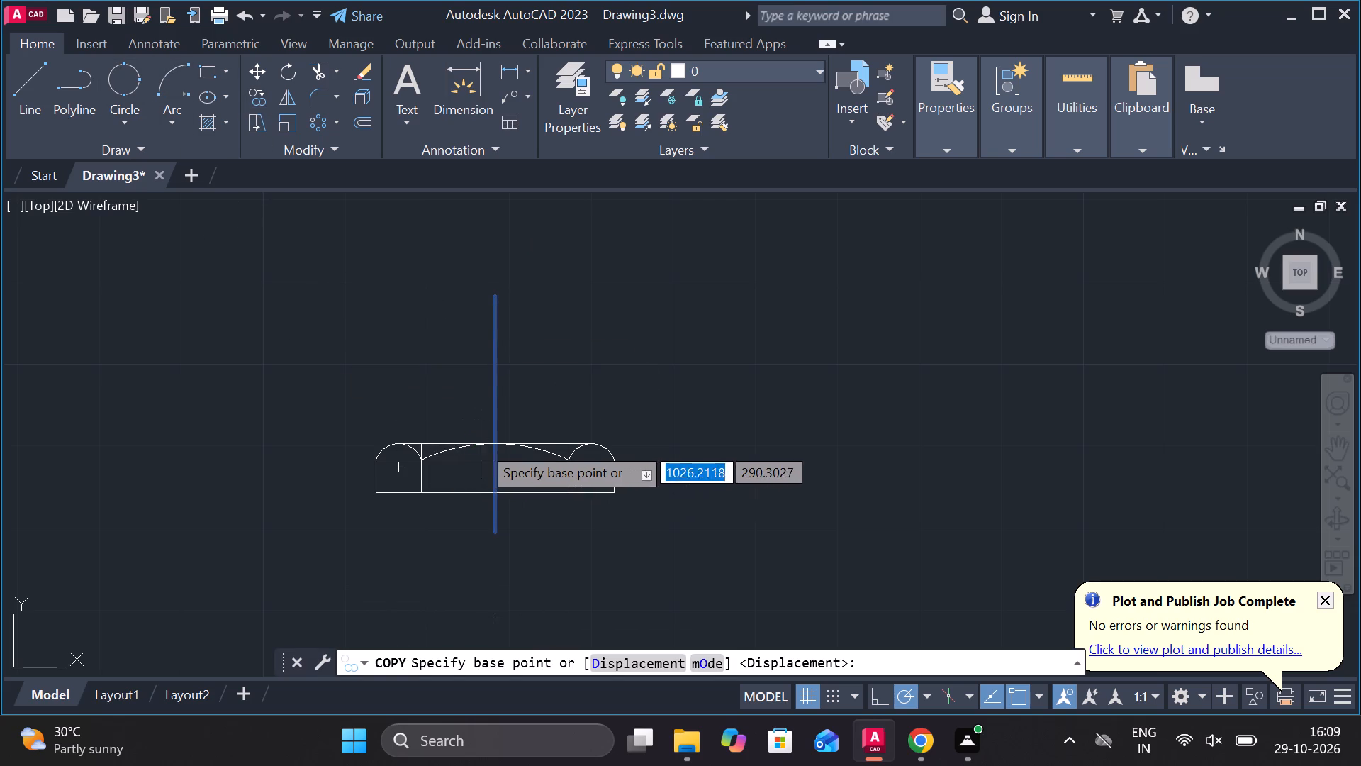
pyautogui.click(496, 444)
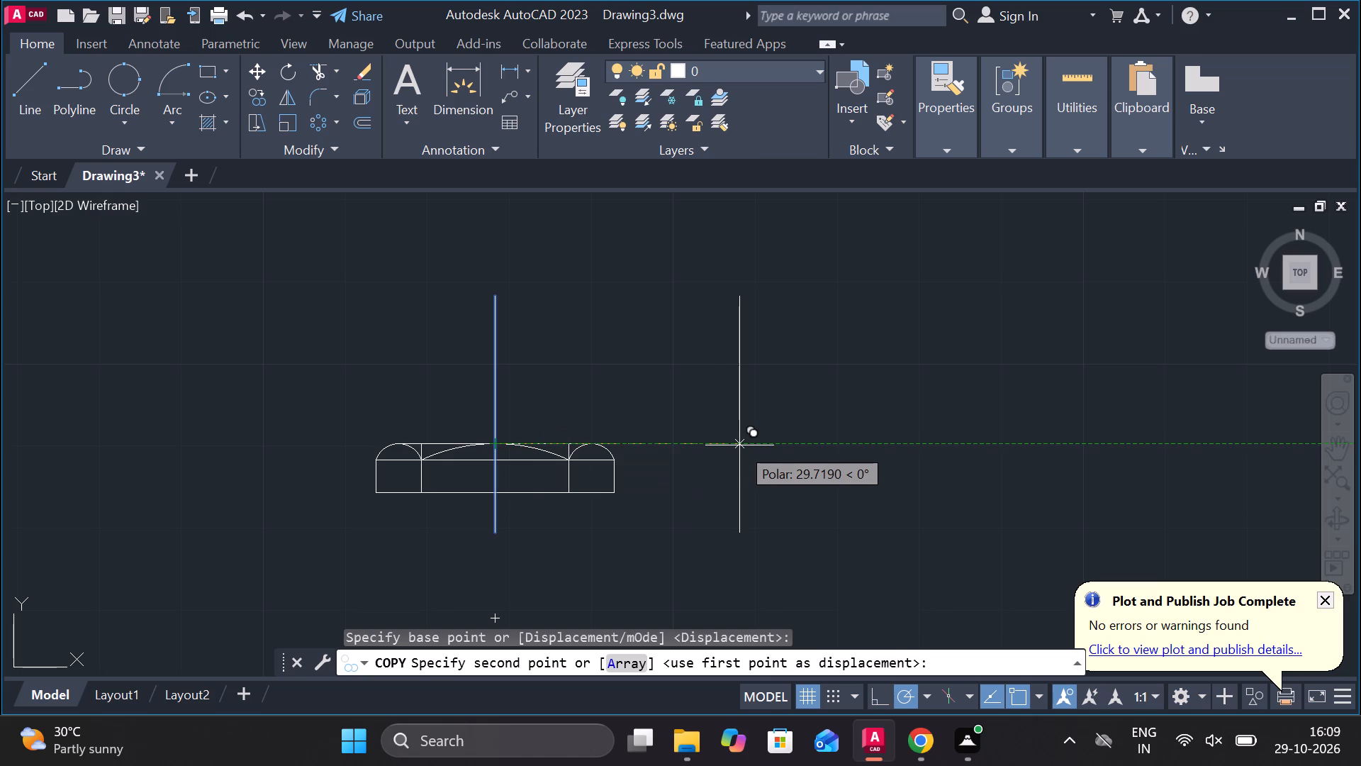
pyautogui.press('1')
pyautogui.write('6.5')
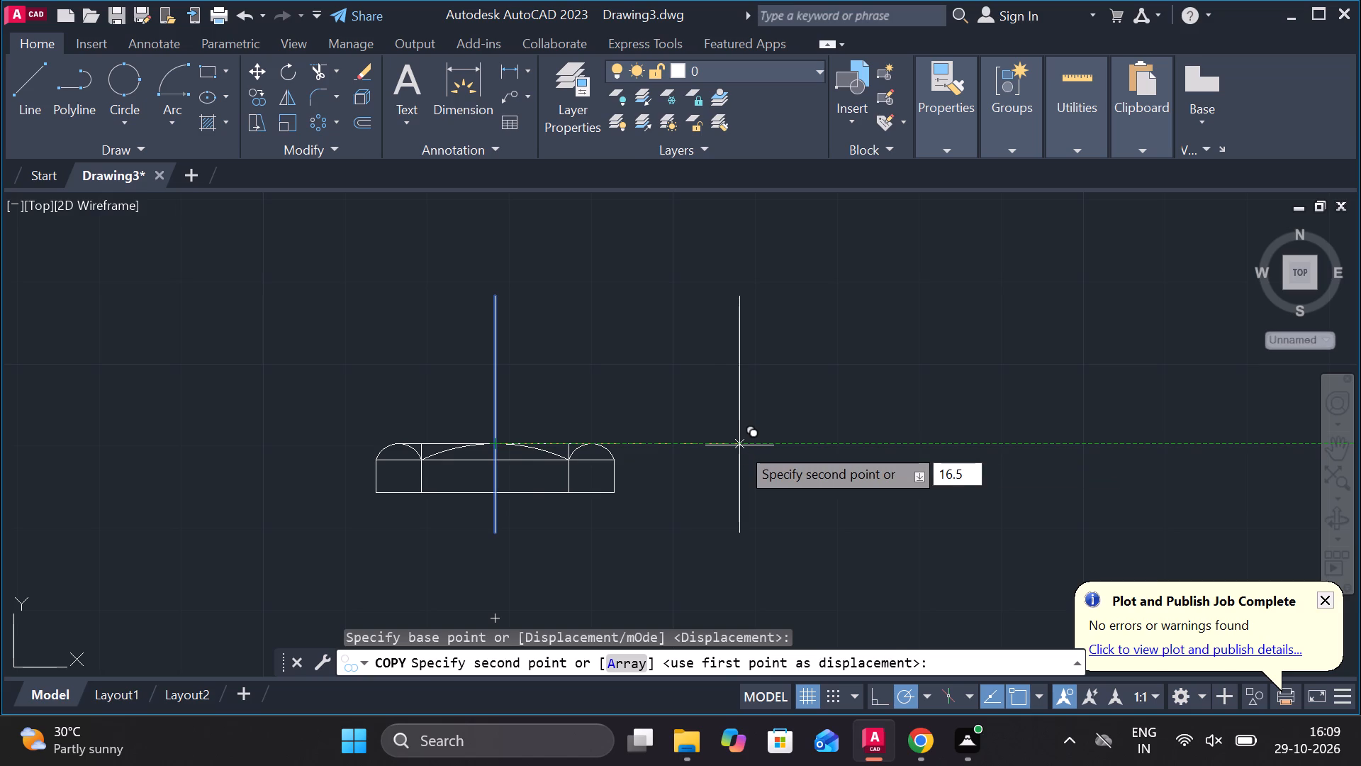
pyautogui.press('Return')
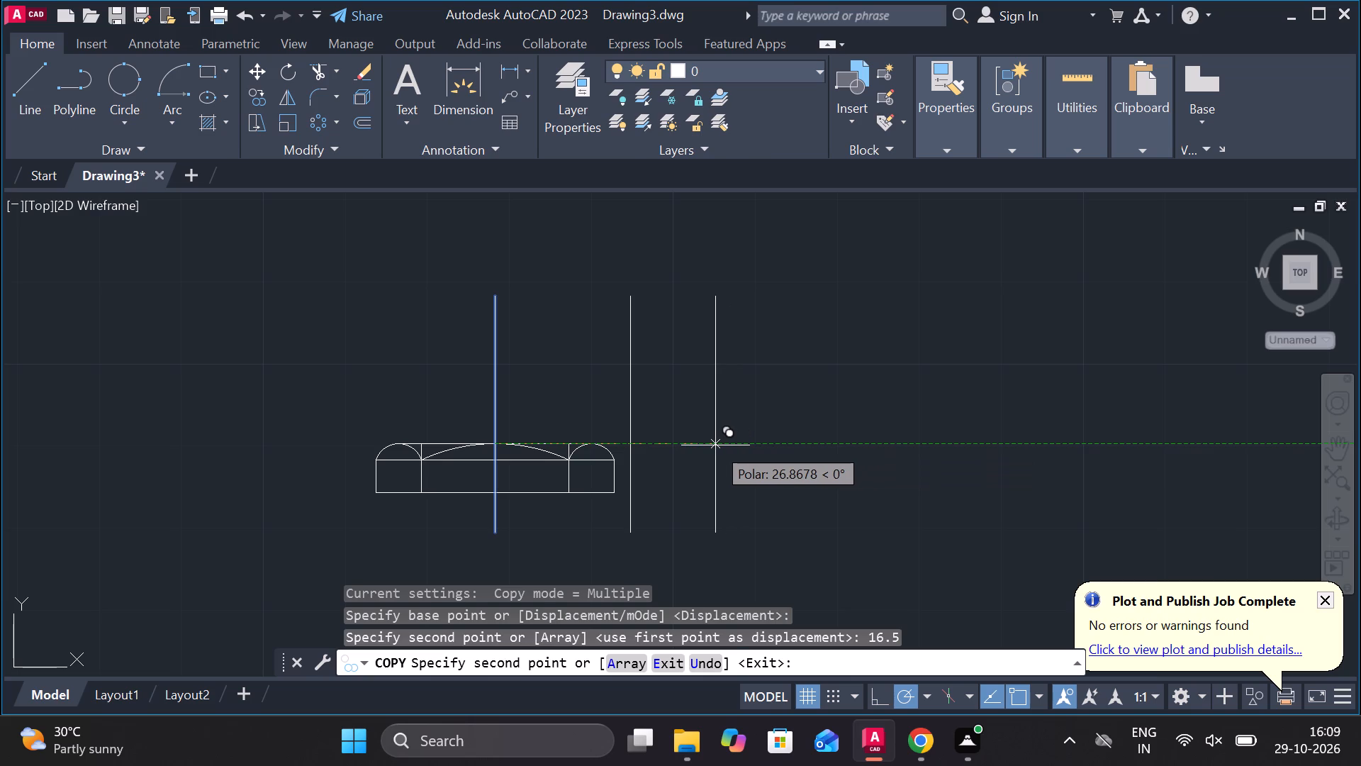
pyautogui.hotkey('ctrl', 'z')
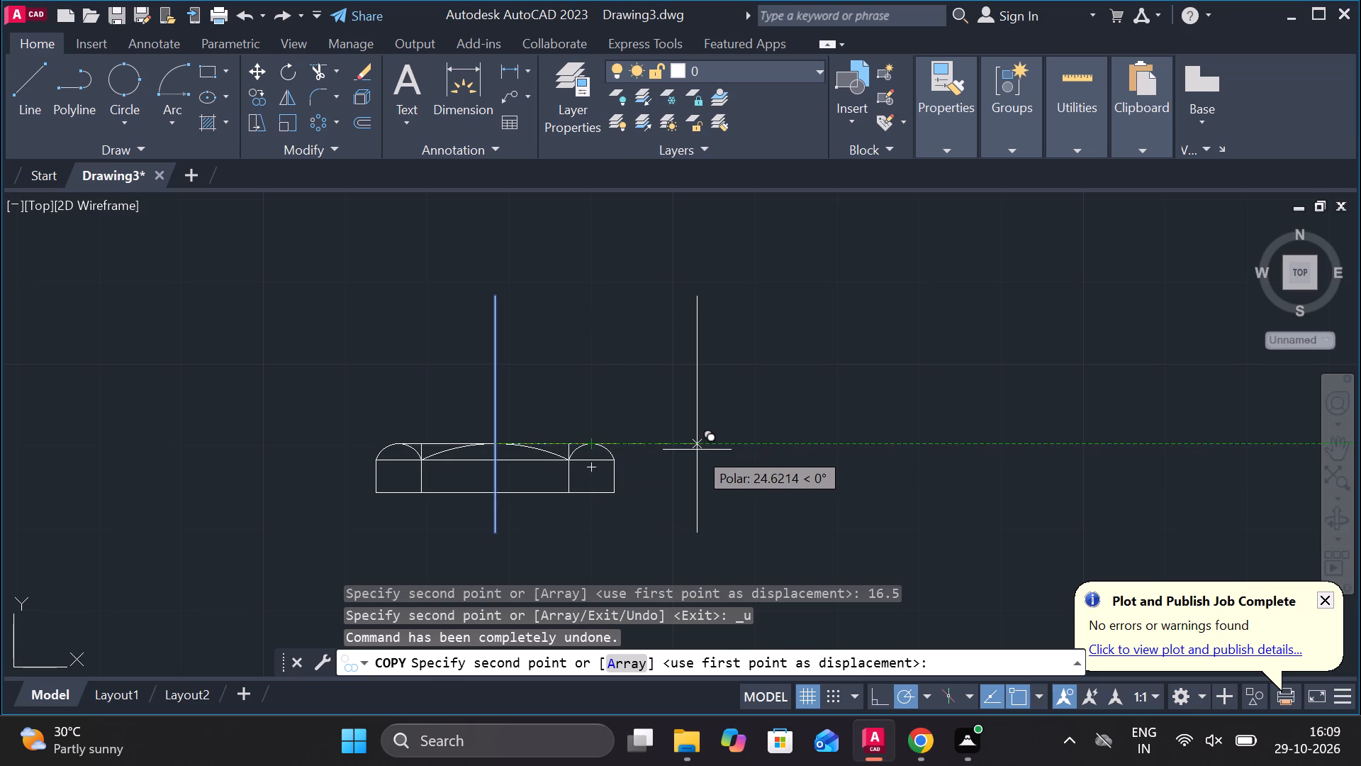
# Place copies of the vertical centre line 8 to the right and 8 to the left of it.
pyautogui.press('8')
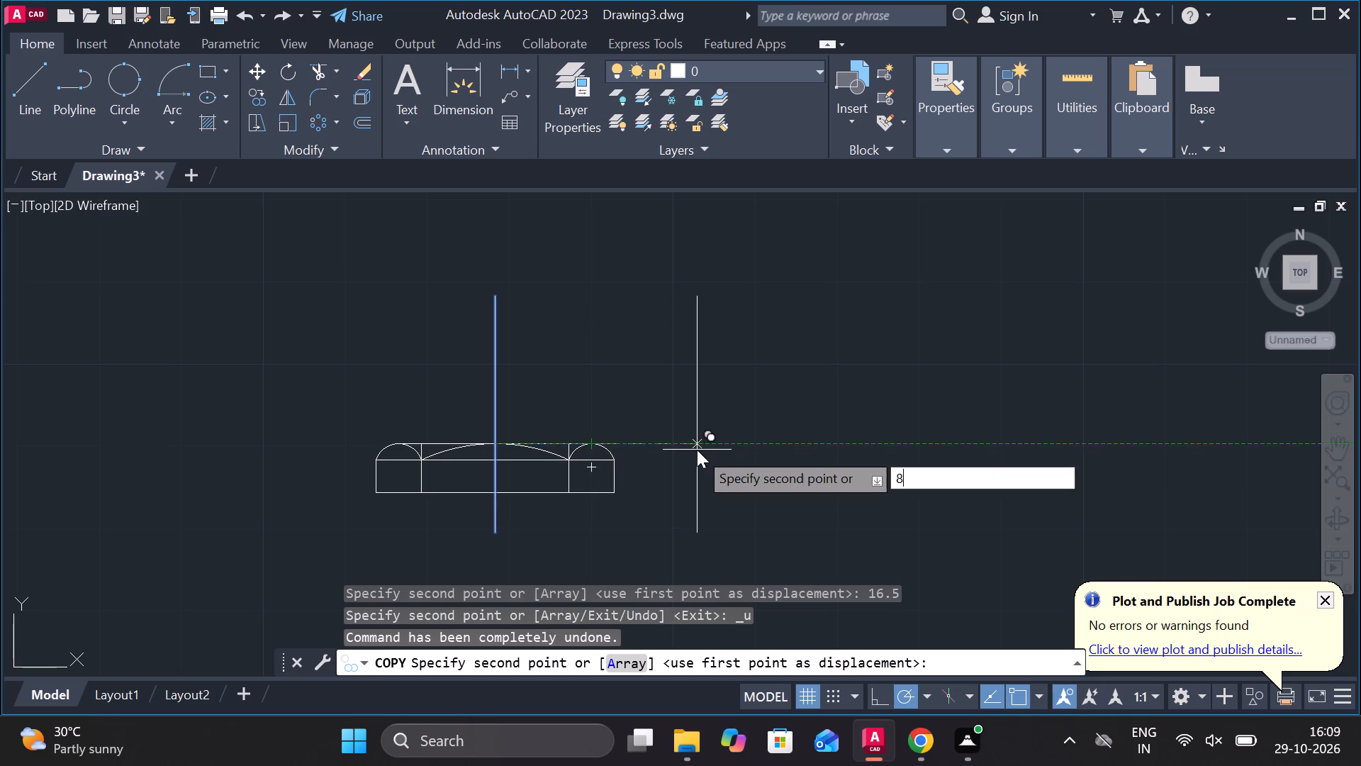
pyautogui.press('Return')
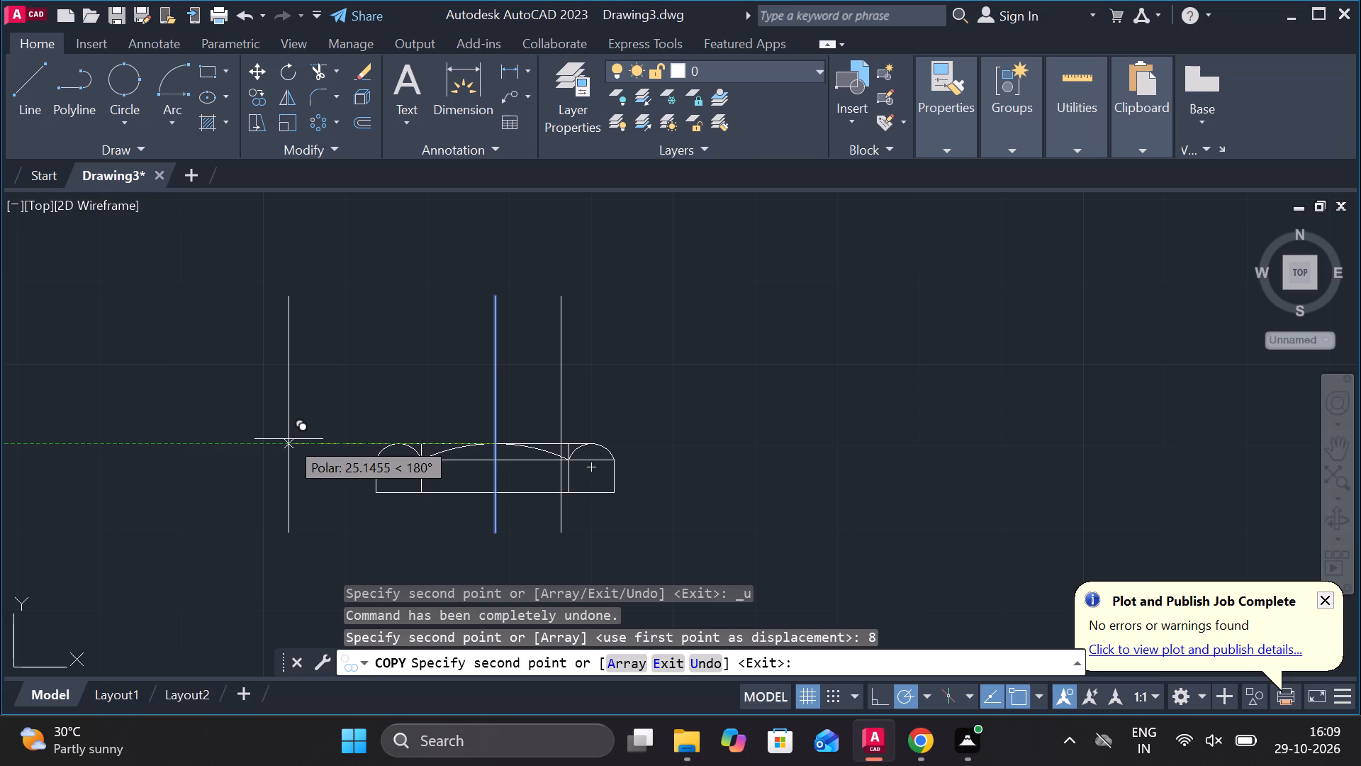
pyautogui.press('8')
pyautogui.press('Return')
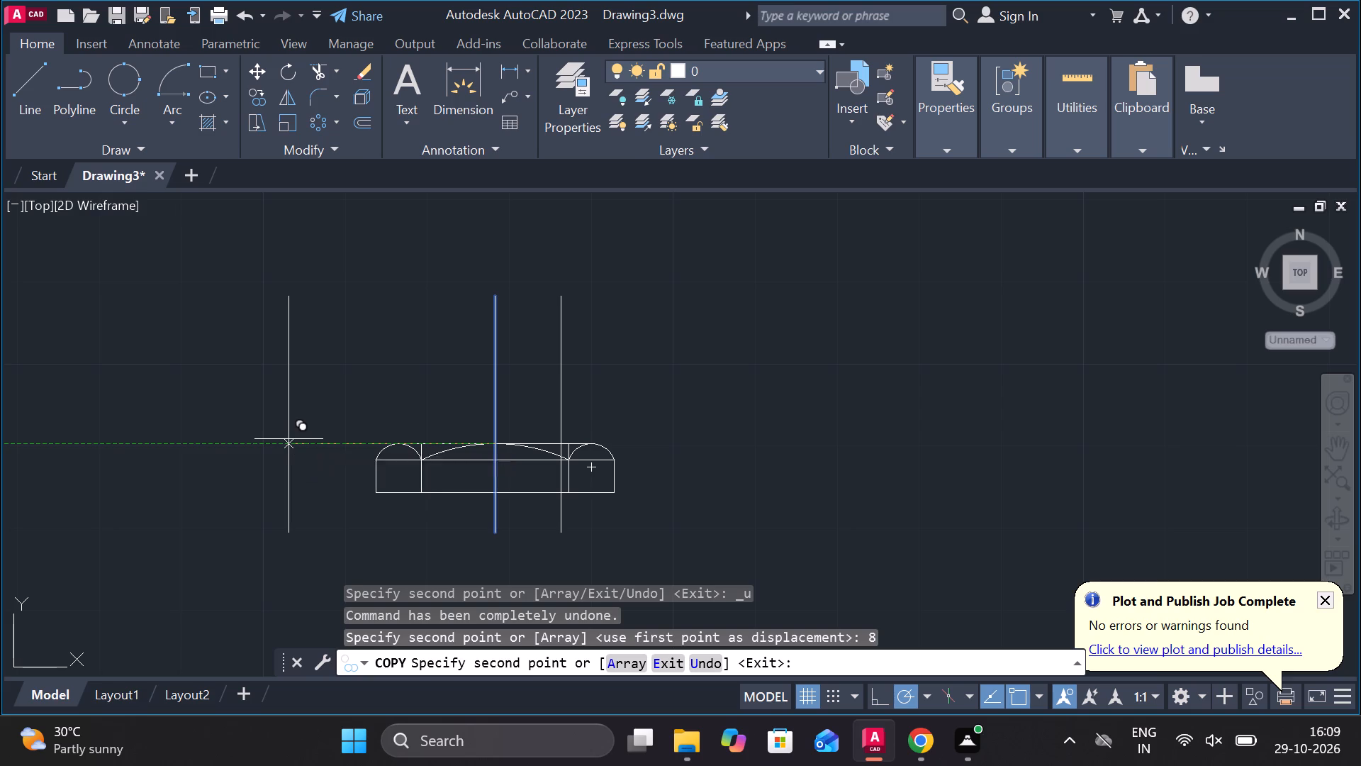
pyautogui.press('Escape')
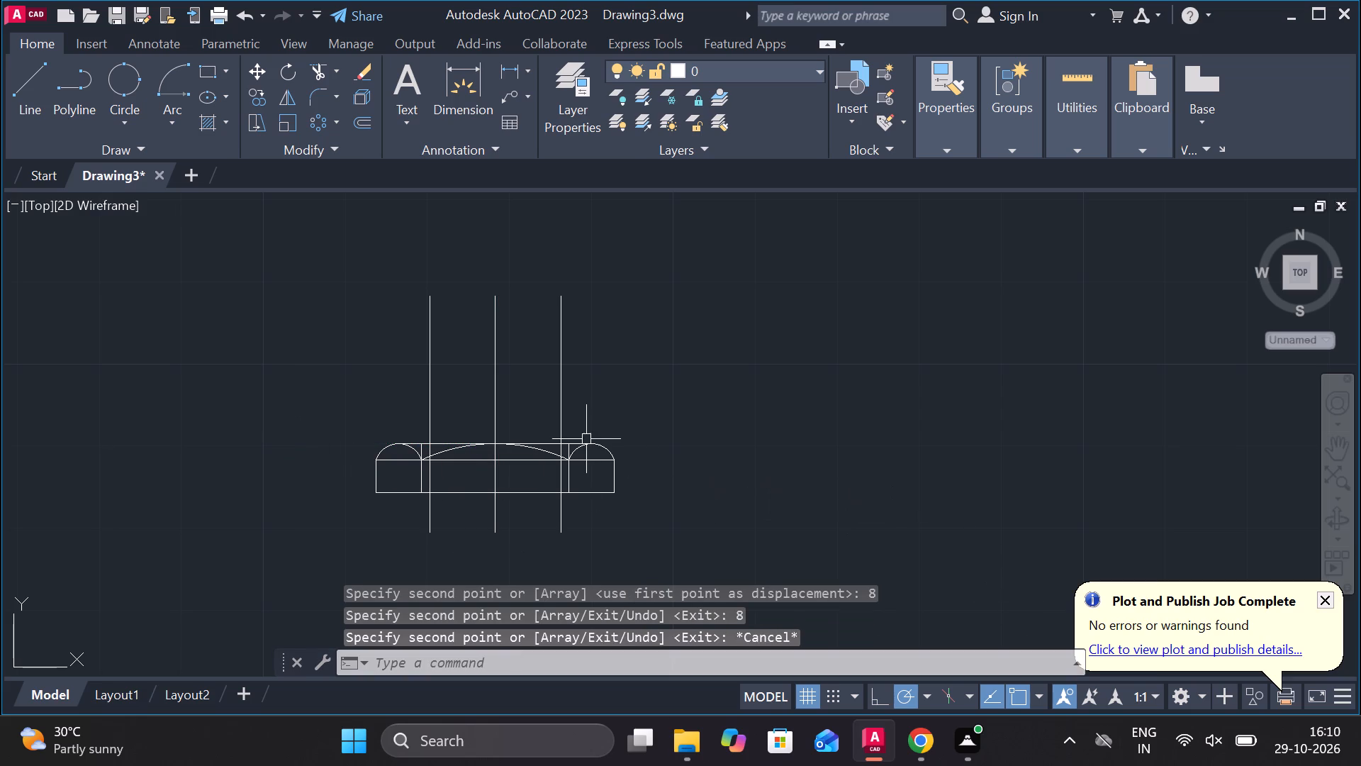
pyautogui.scroll(2, 586, 439)
pyautogui.scroll(-2, 586, 439)
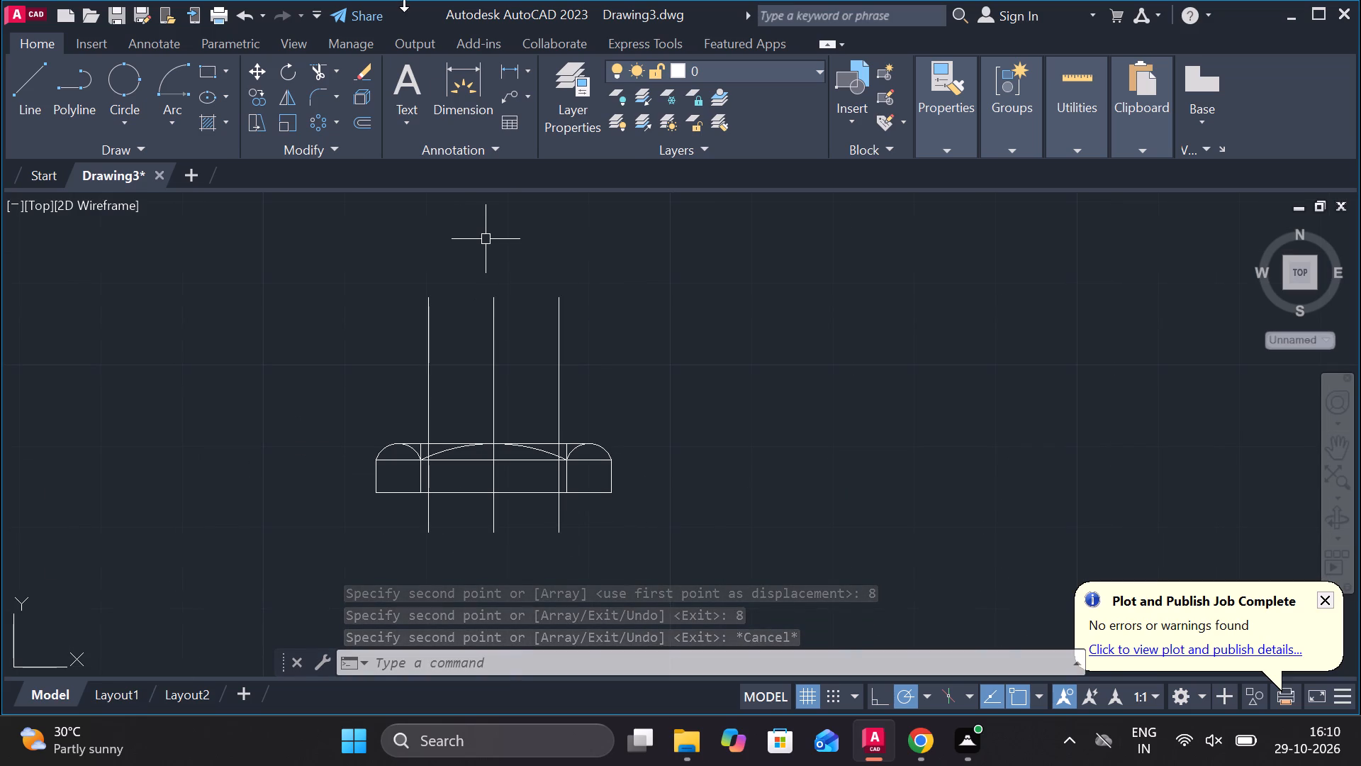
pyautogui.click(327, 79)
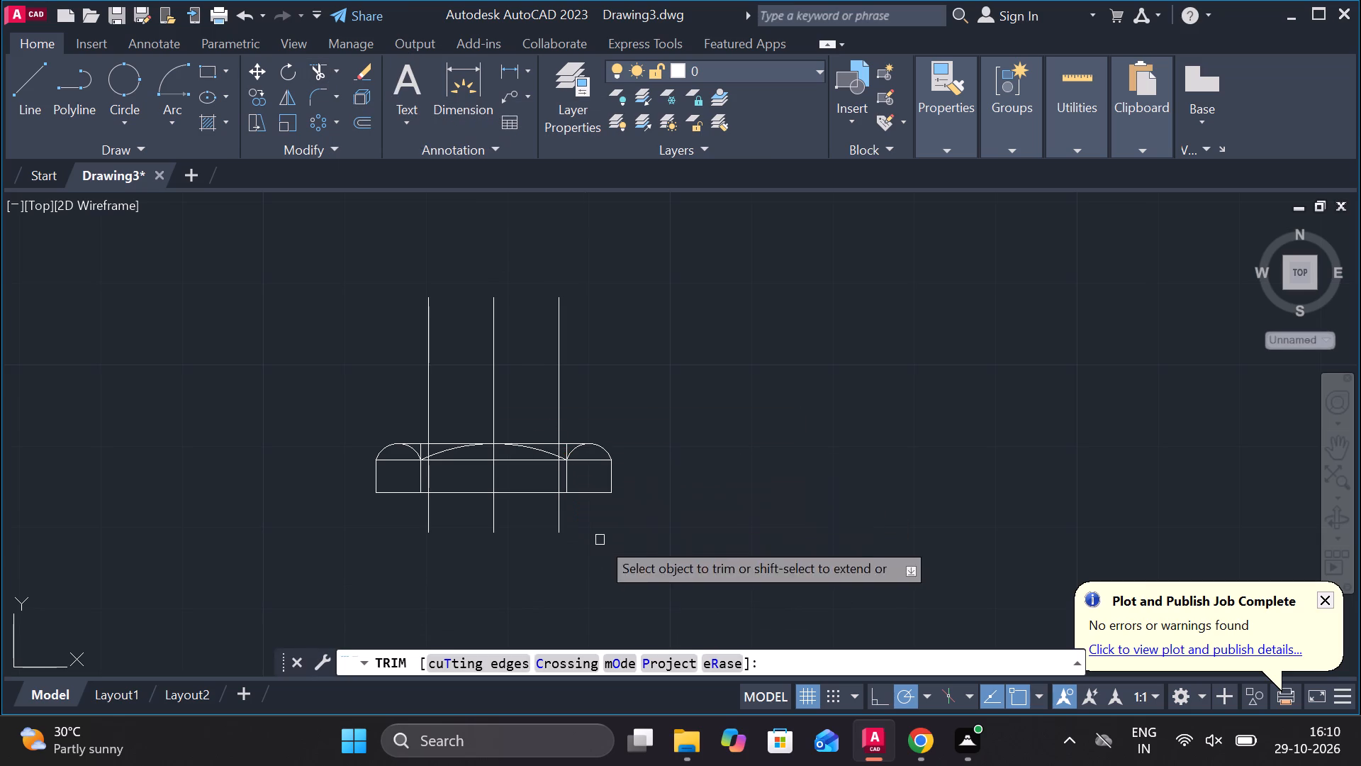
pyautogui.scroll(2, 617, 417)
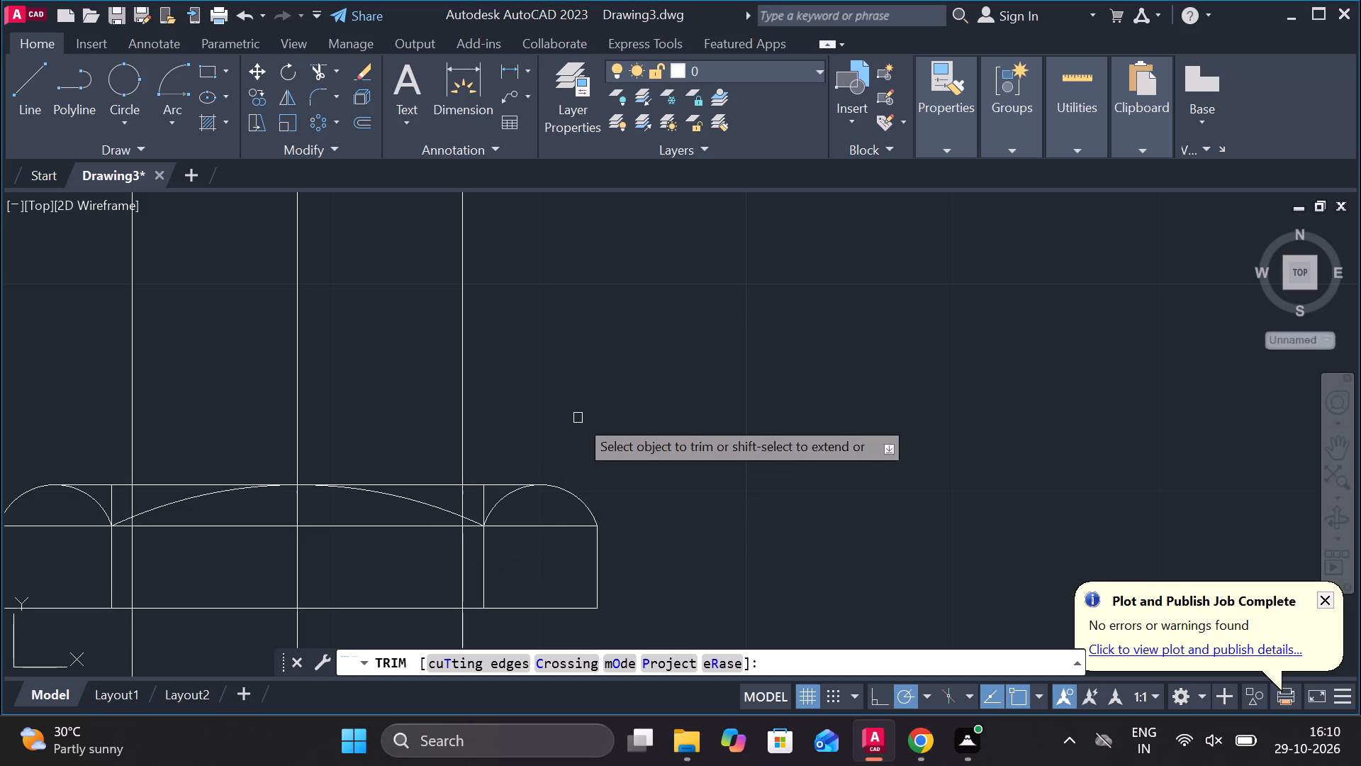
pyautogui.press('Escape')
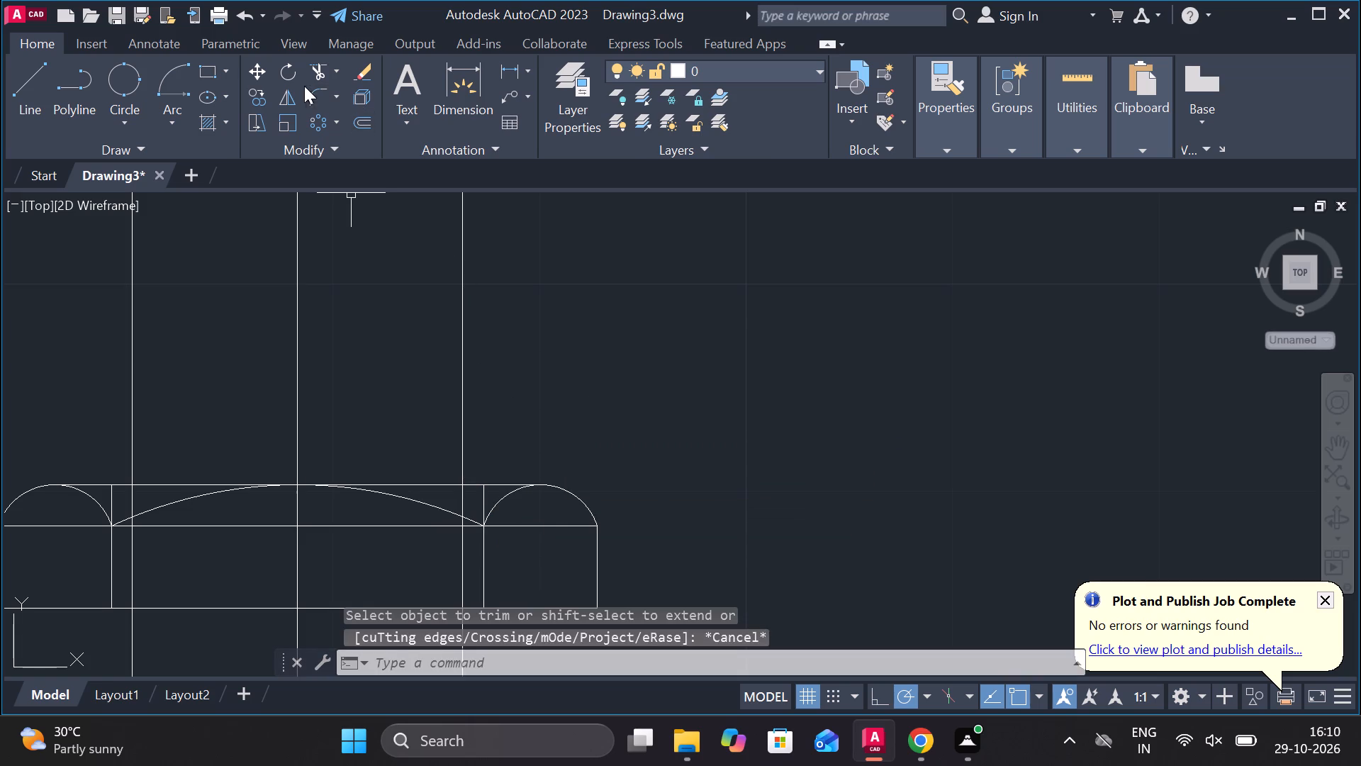
# Fillet the strip's right end arc to the right vertical line with a radius of 5.5.
pyautogui.click(312, 94)
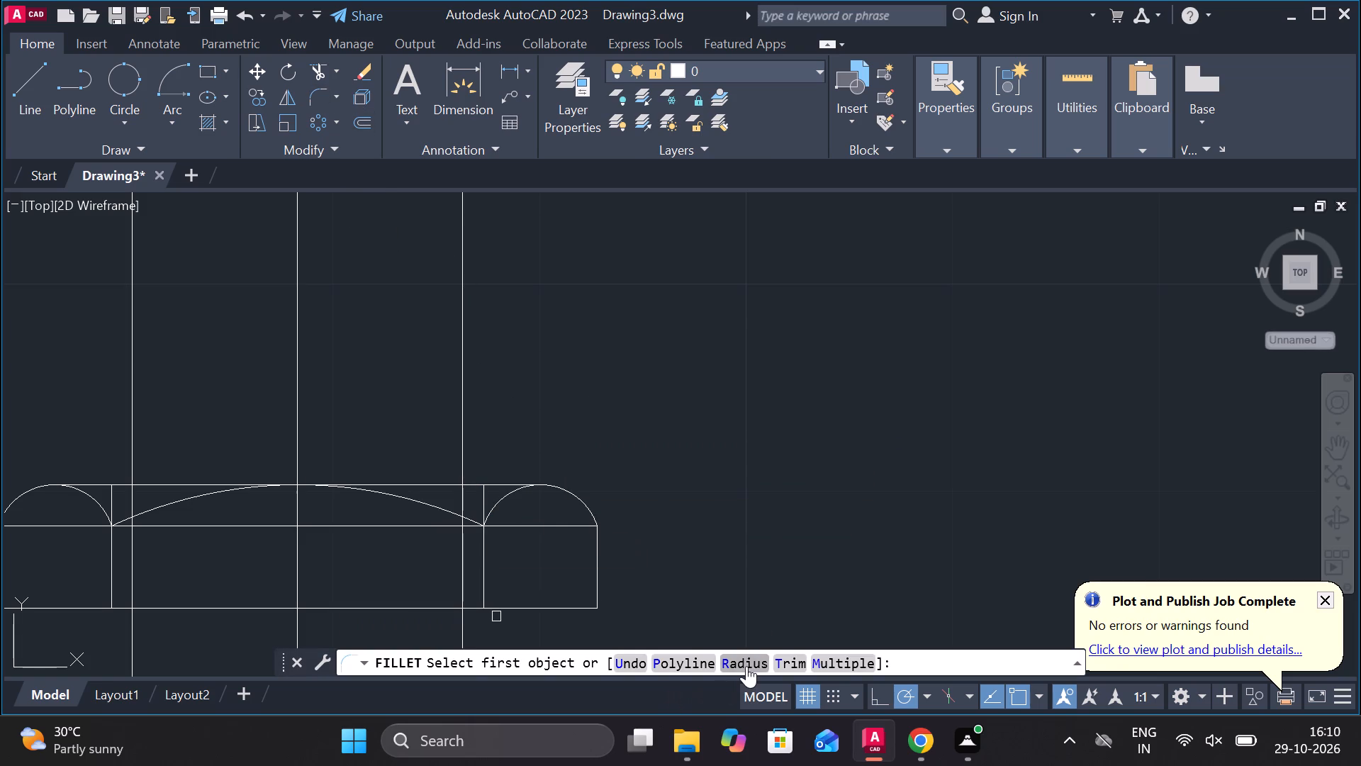
pyautogui.click(746, 666)
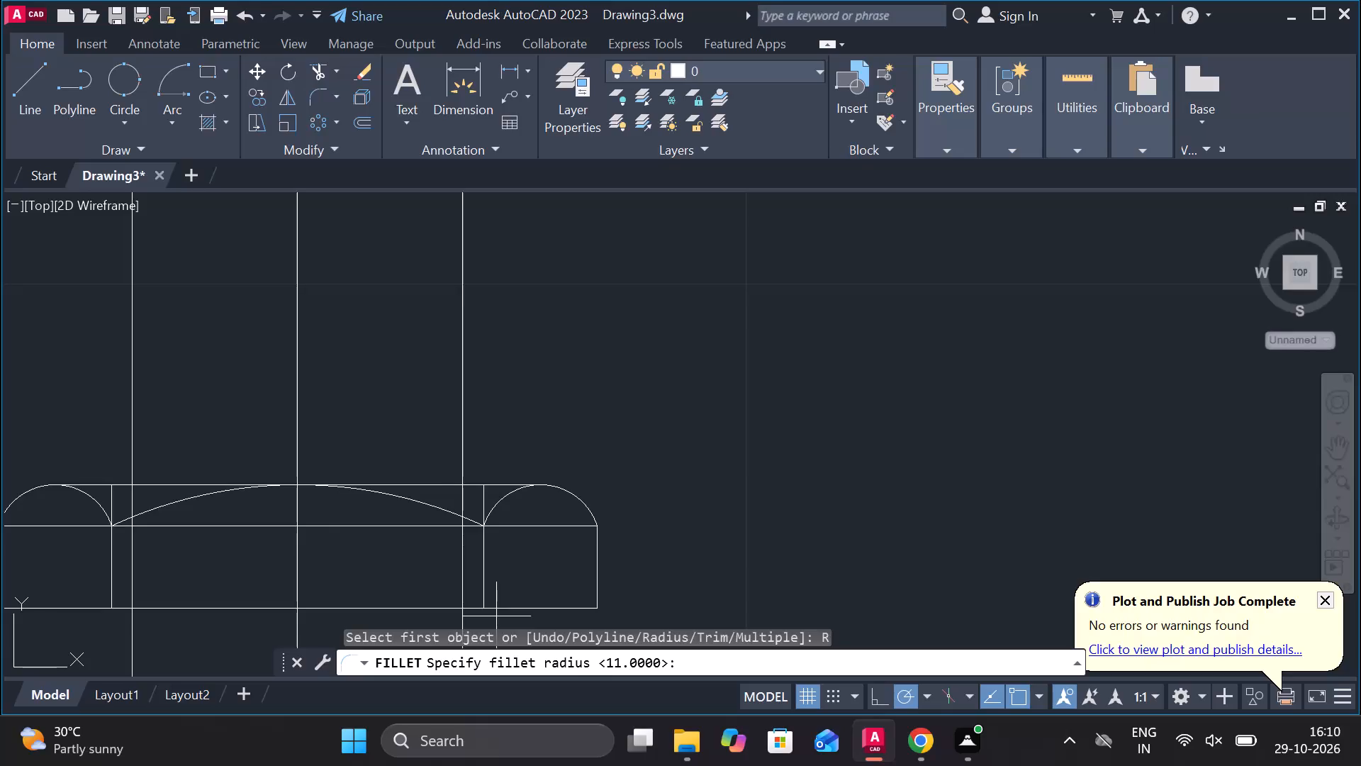
pyautogui.press('5')
pyautogui.write('.5')
pyautogui.press('Return')
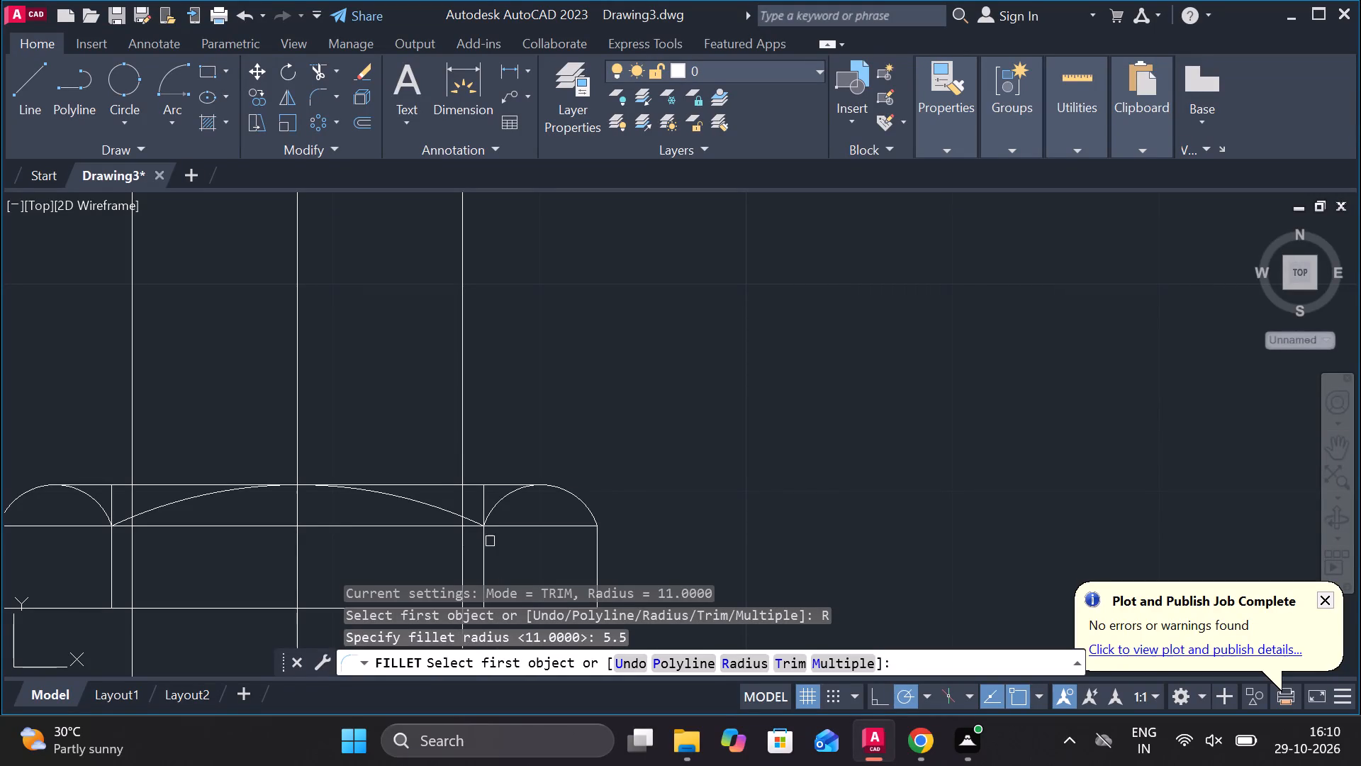
pyautogui.click(552, 486)
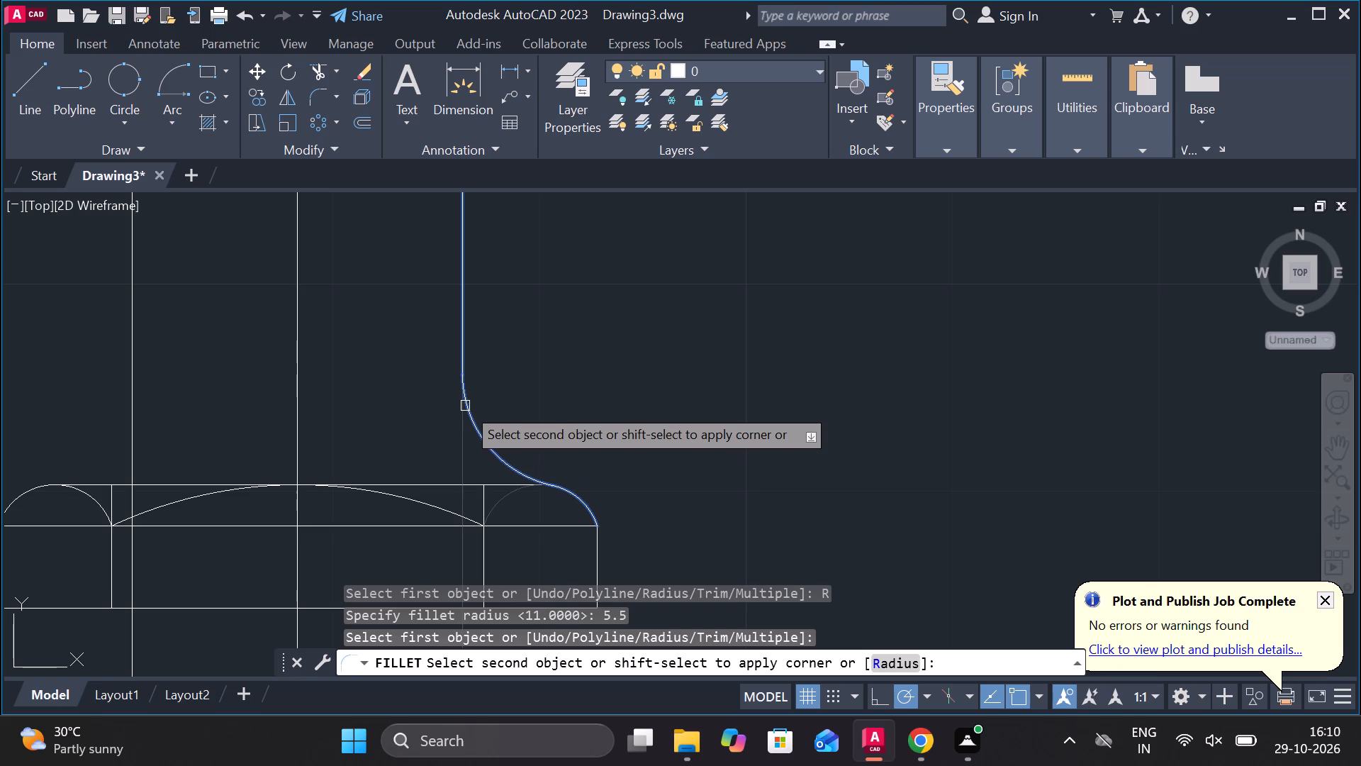
pyautogui.click(465, 406)
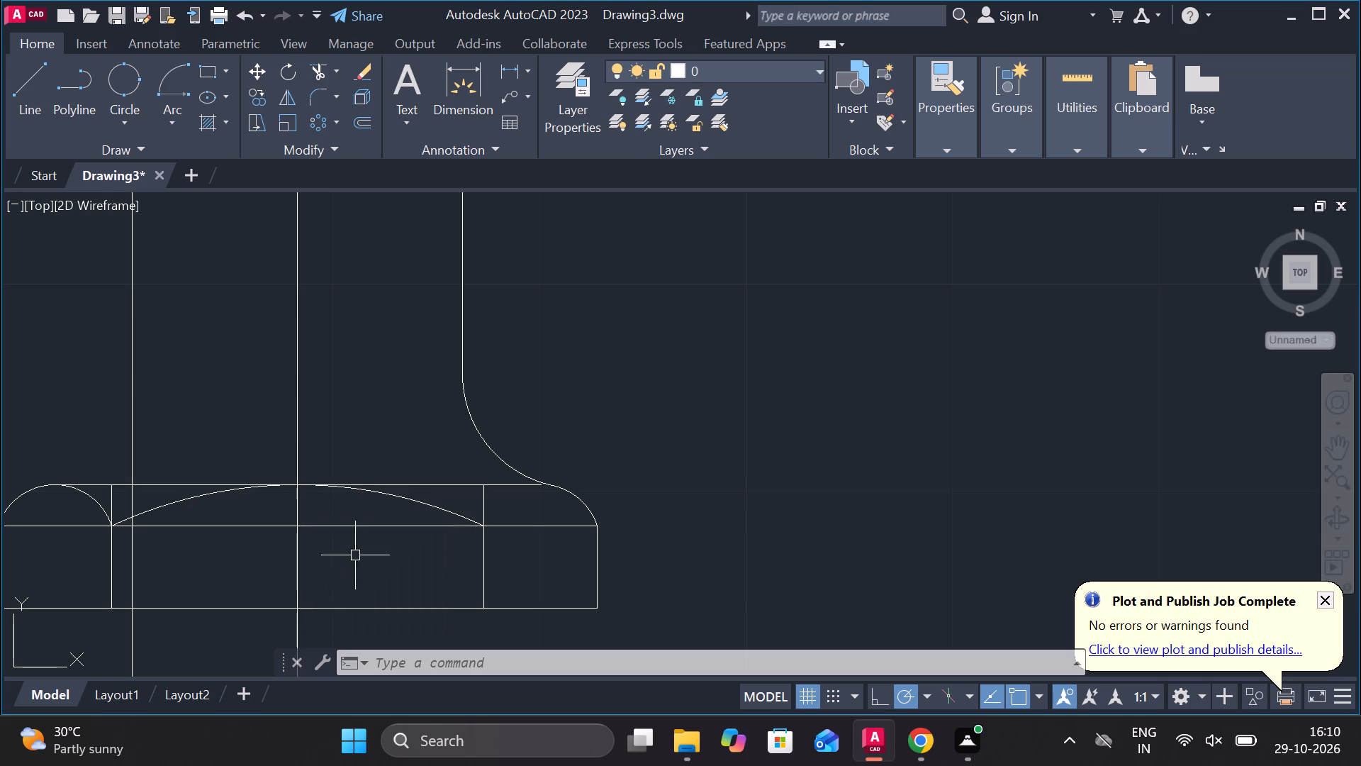
# Delete the horizontal top edge line running across the tops of the strip's three arcs.
pyautogui.click(450, 483)
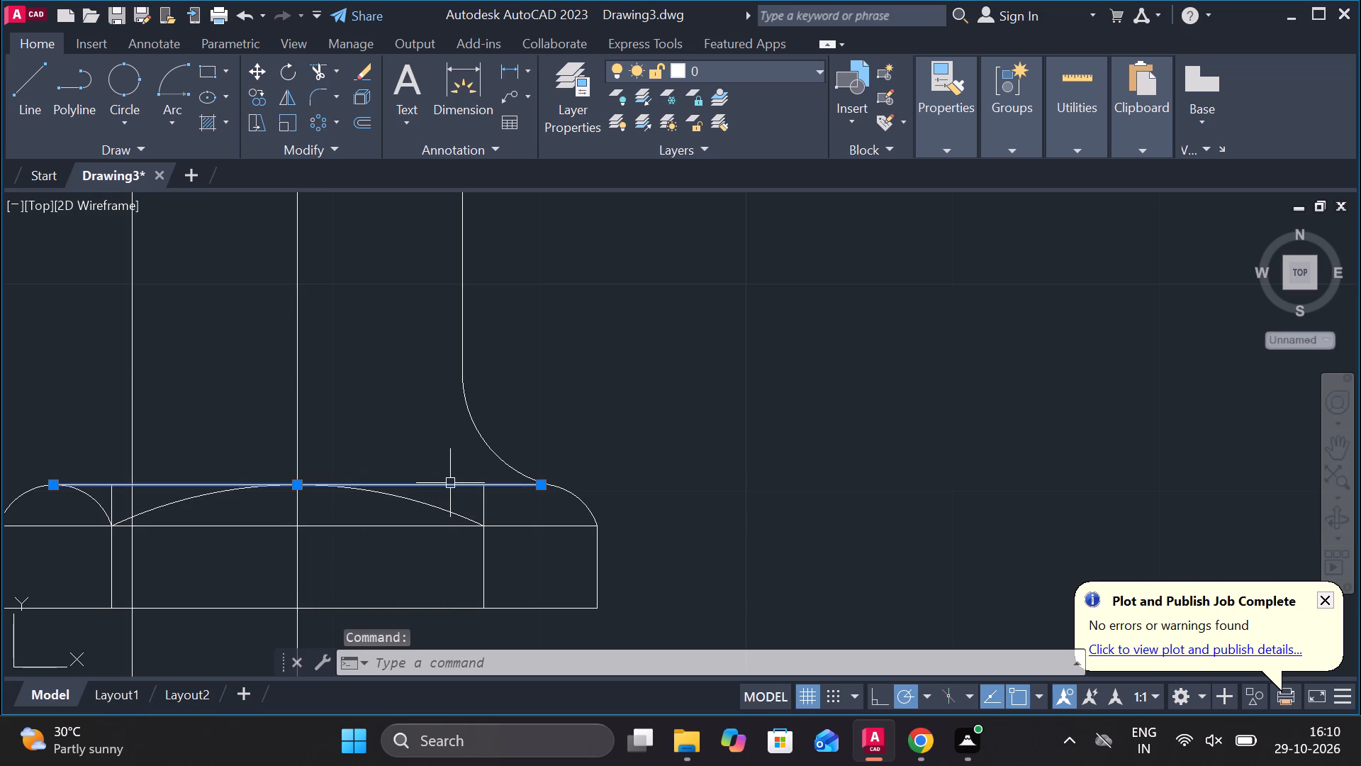
pyautogui.press('Delete')
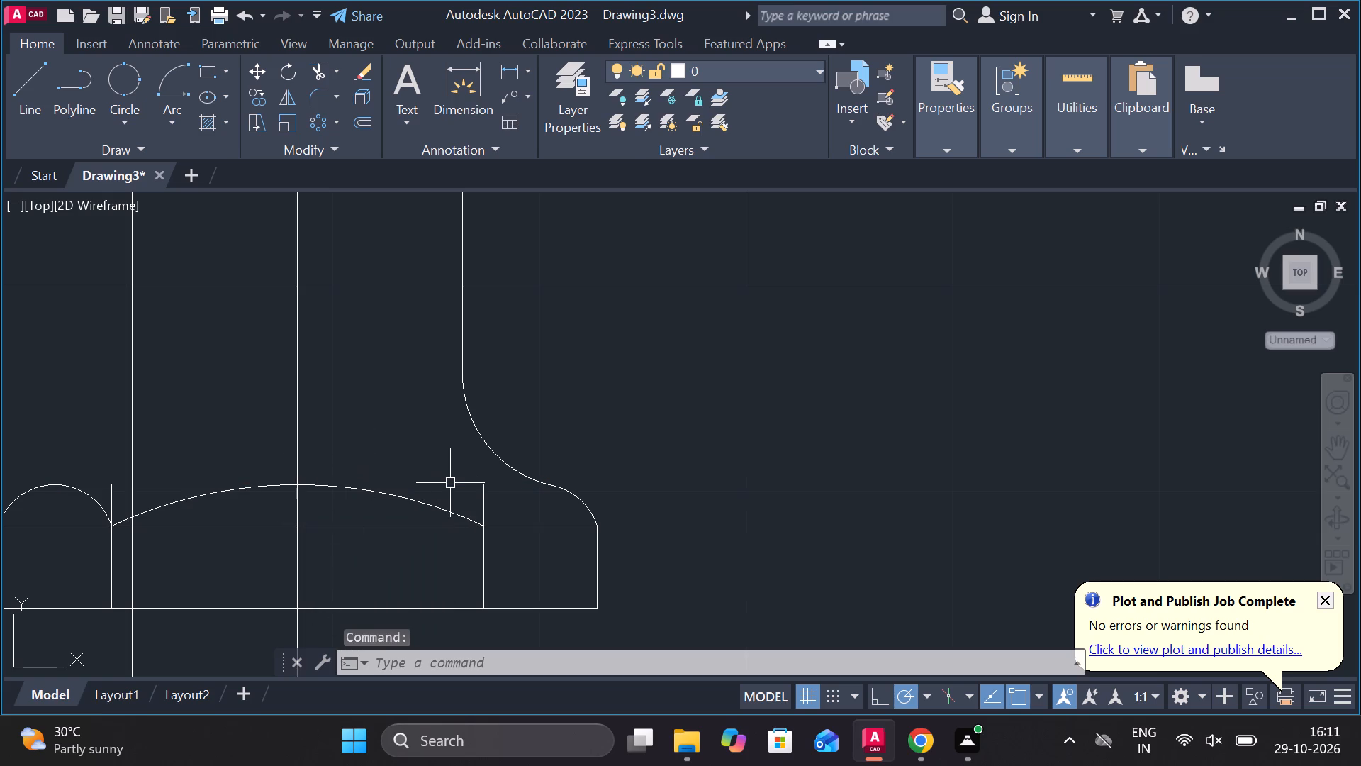
# Fillet the strip's left end arc to the left vertical line with the same 5.5 radius.
pyautogui.scroll(-2, 218, 464)
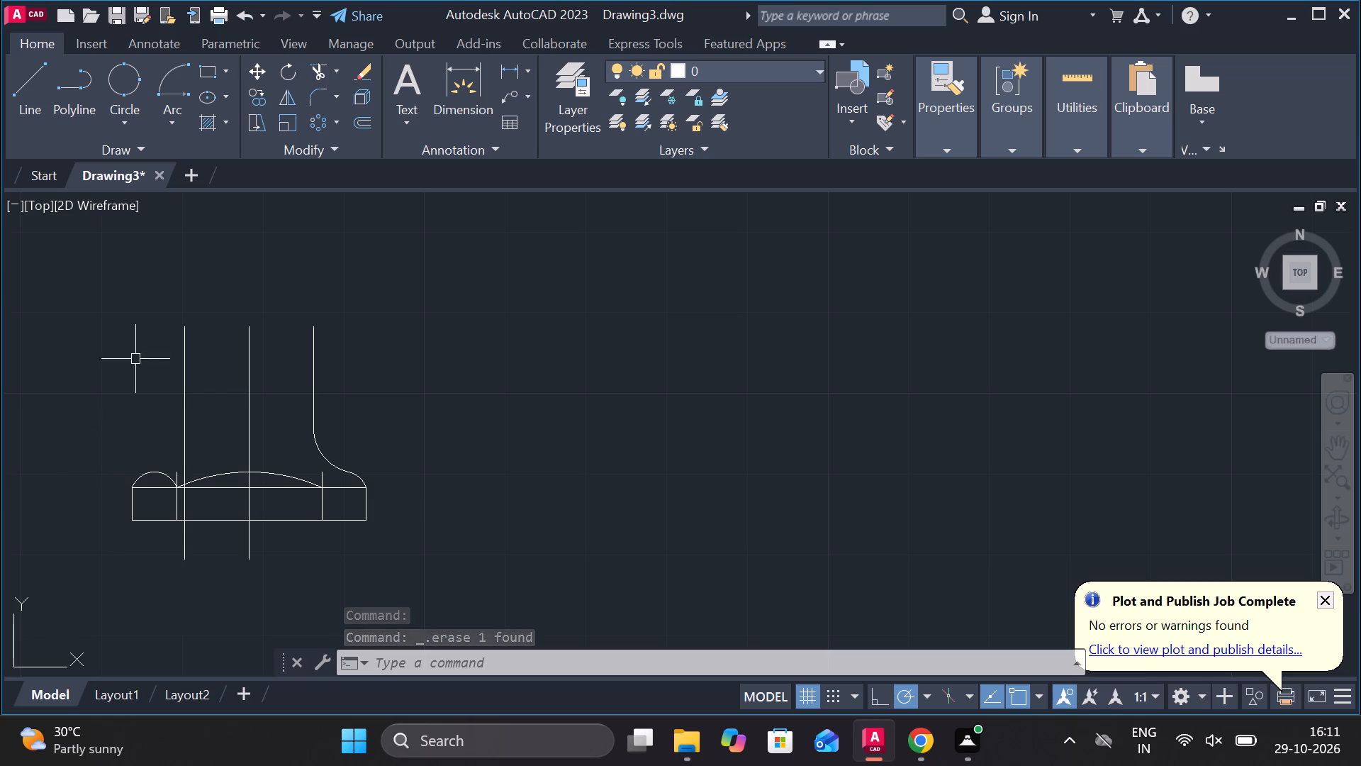
pyautogui.click(327, 89)
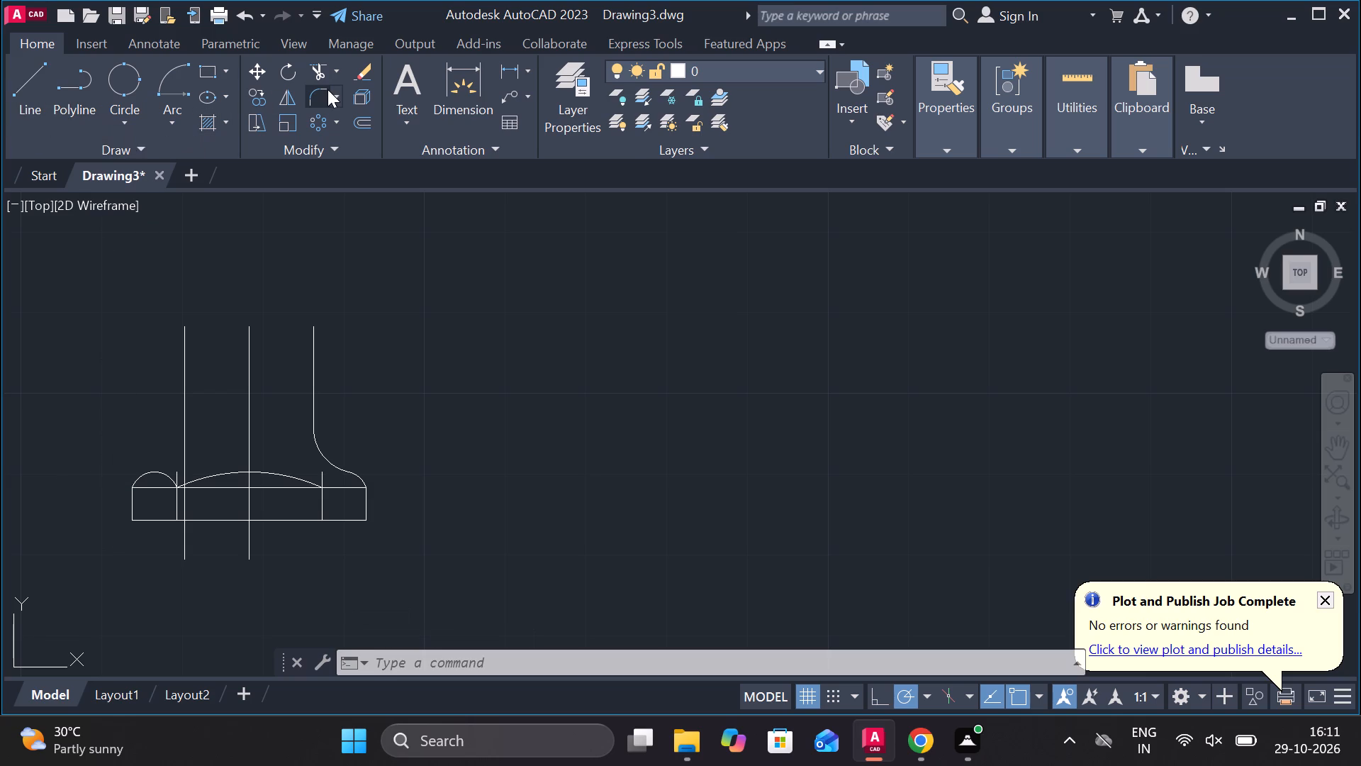
pyautogui.click(143, 474)
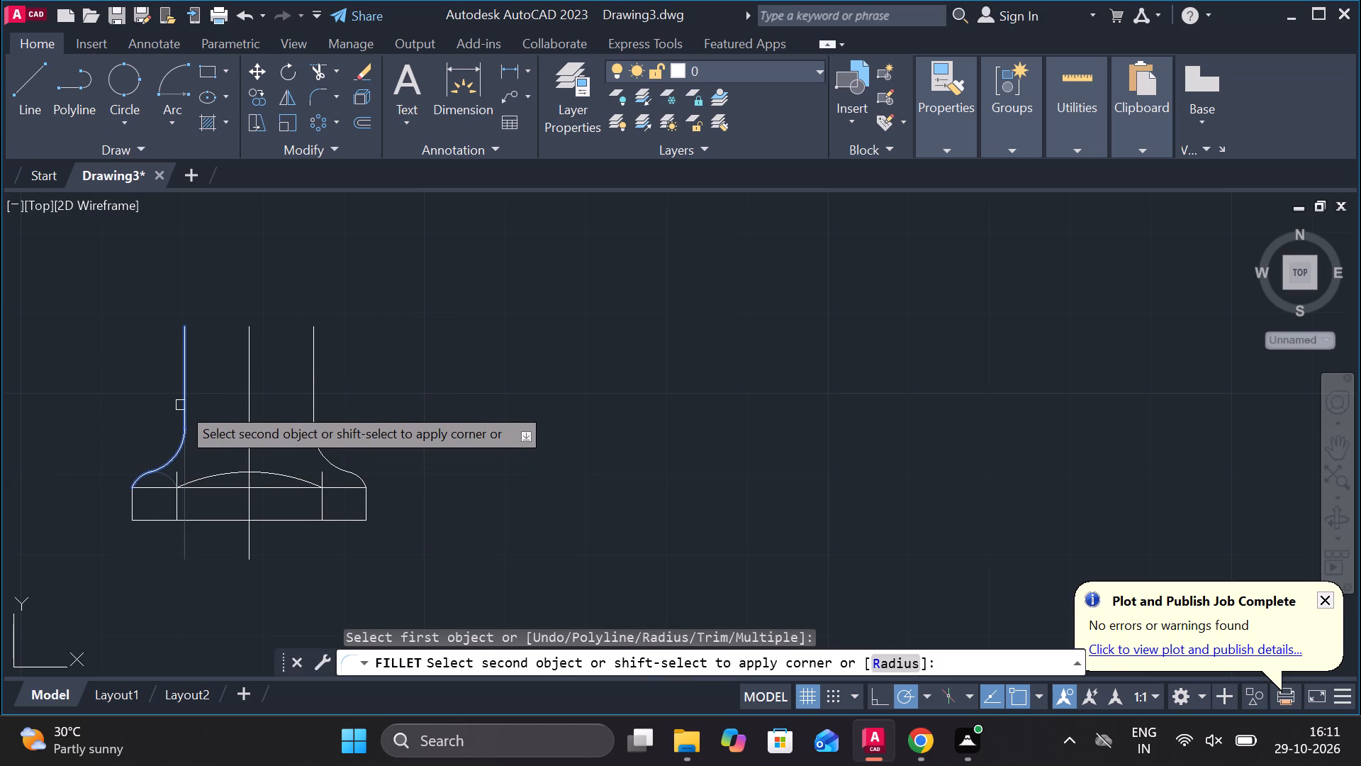
pyautogui.click(180, 405)
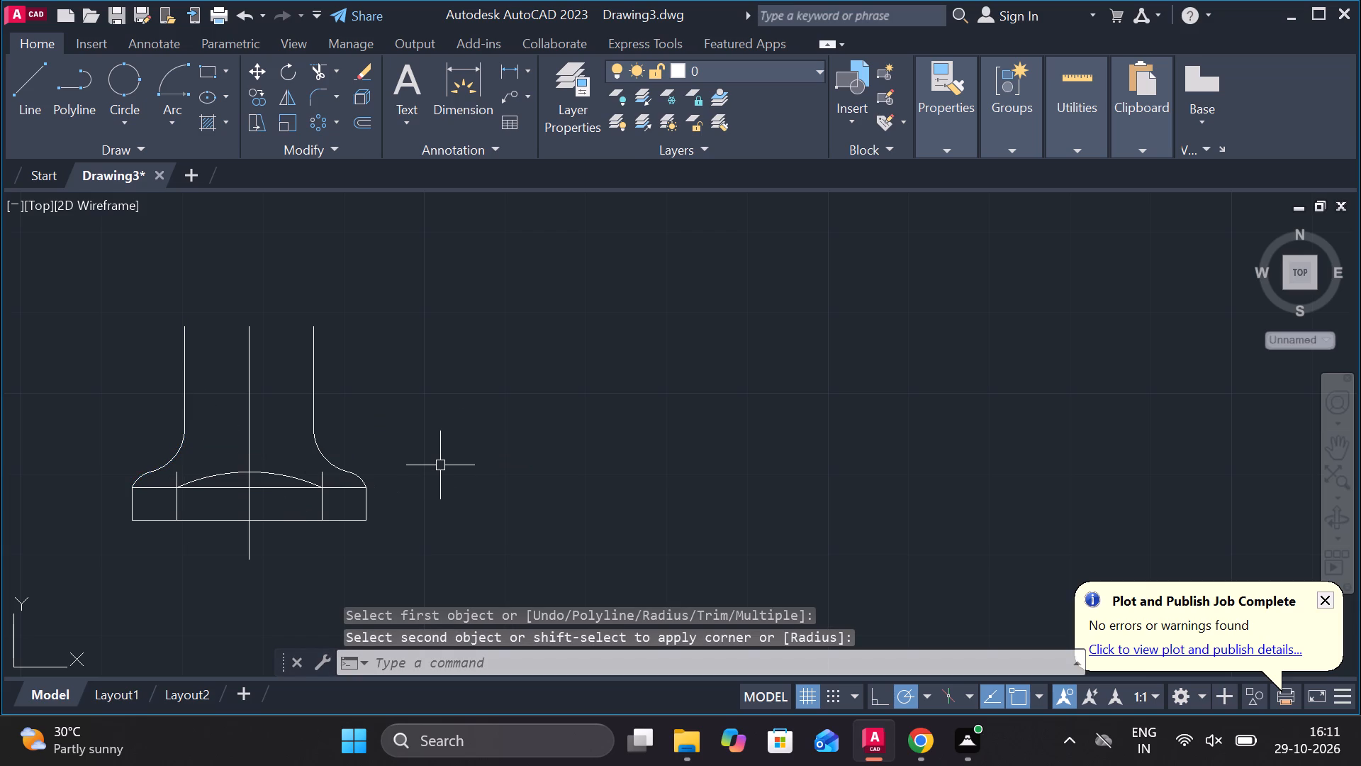
pyautogui.press('Escape')
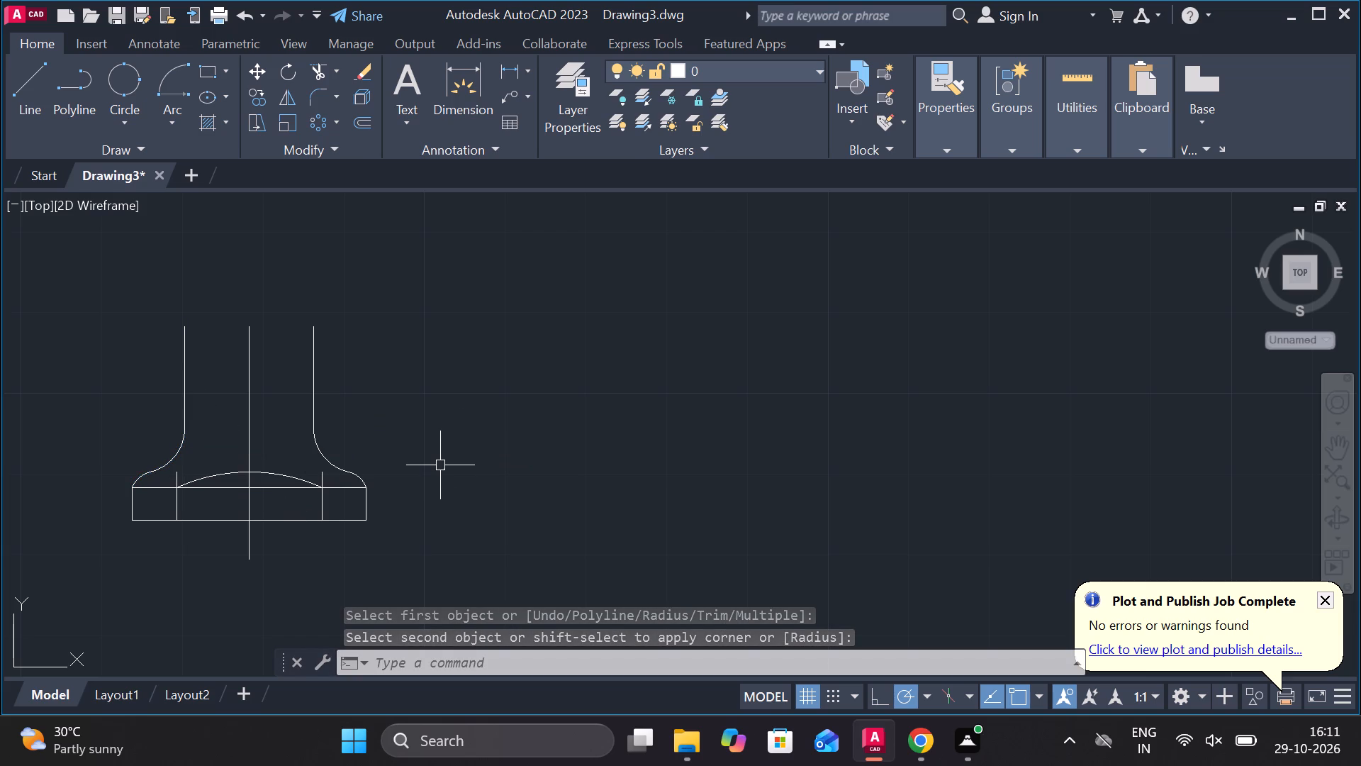
# Extend the shortened left and right end arcs inward to the ends of the middle arc.
pyautogui.write('EX')
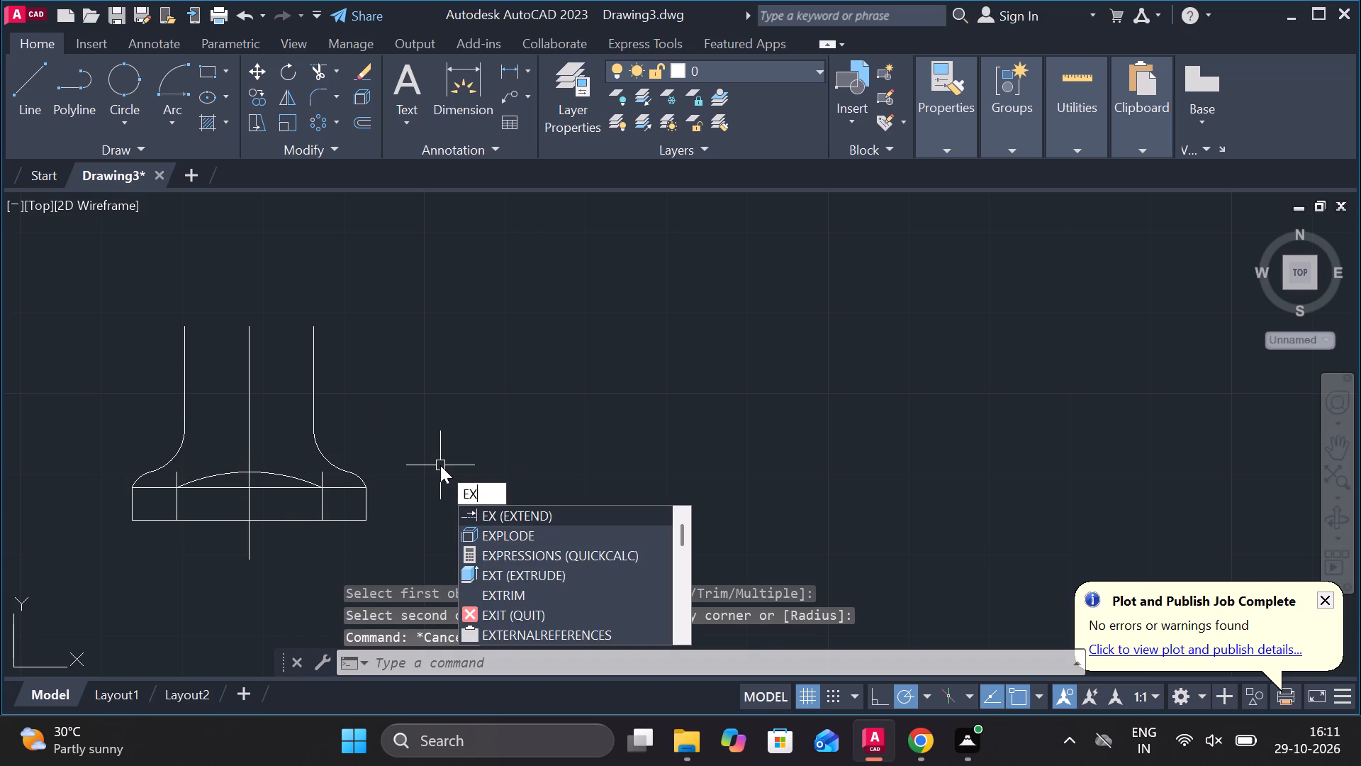
pyautogui.press('Return')
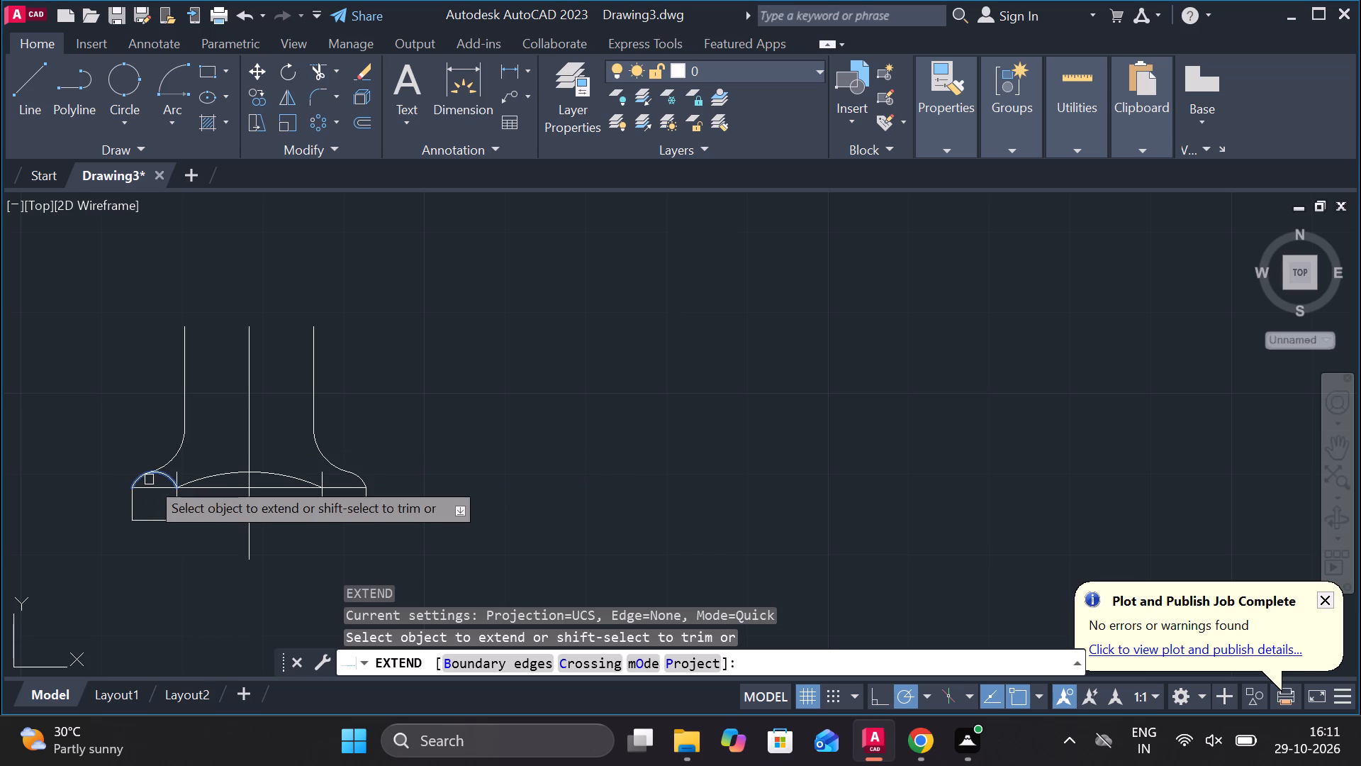
pyautogui.click(149, 479)
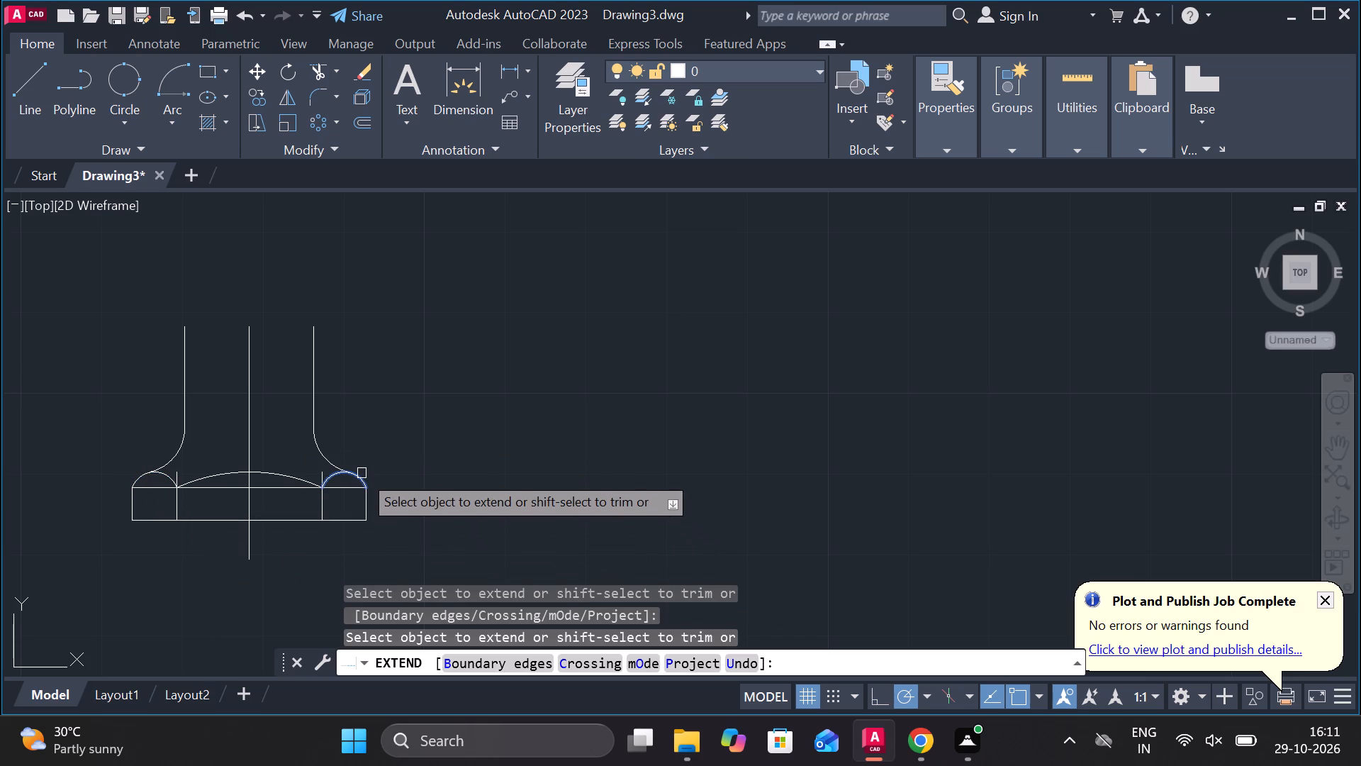
pyautogui.click(362, 473)
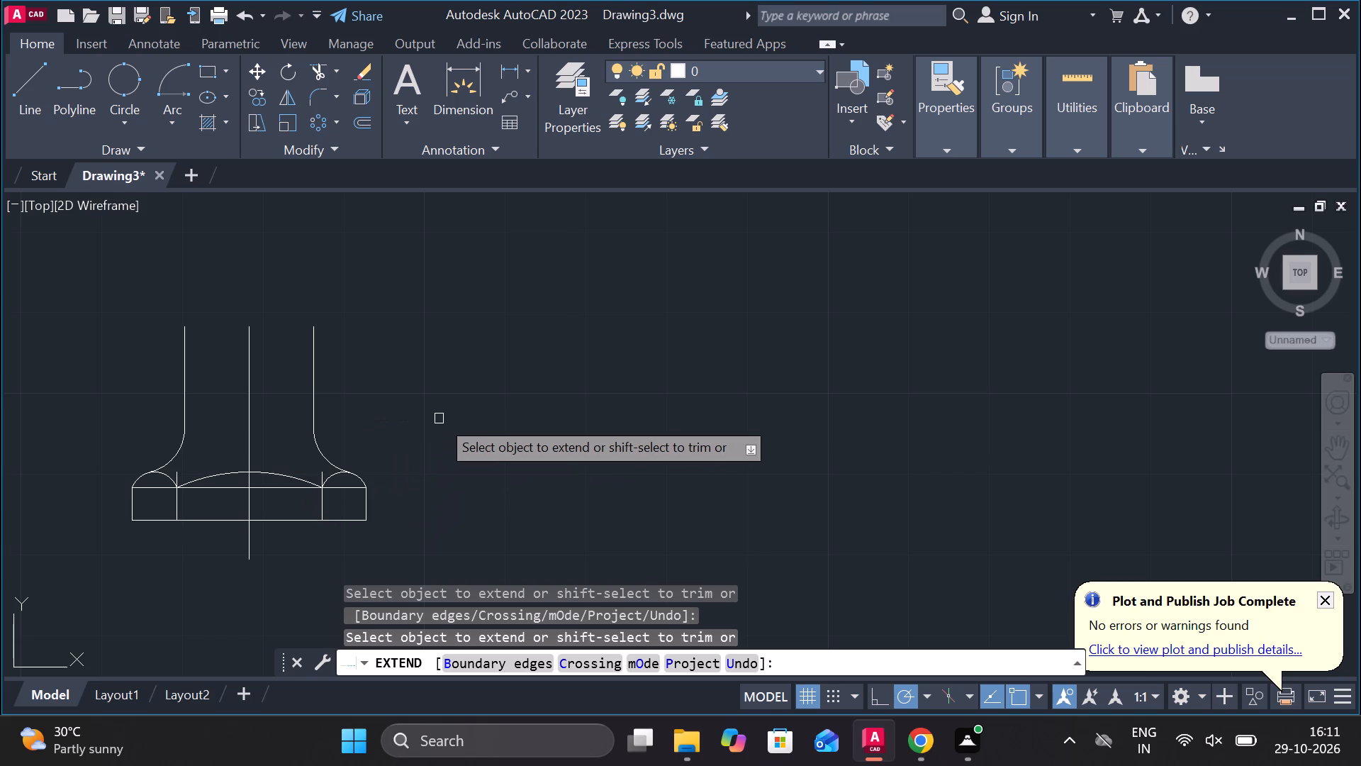
pyautogui.press('Escape')
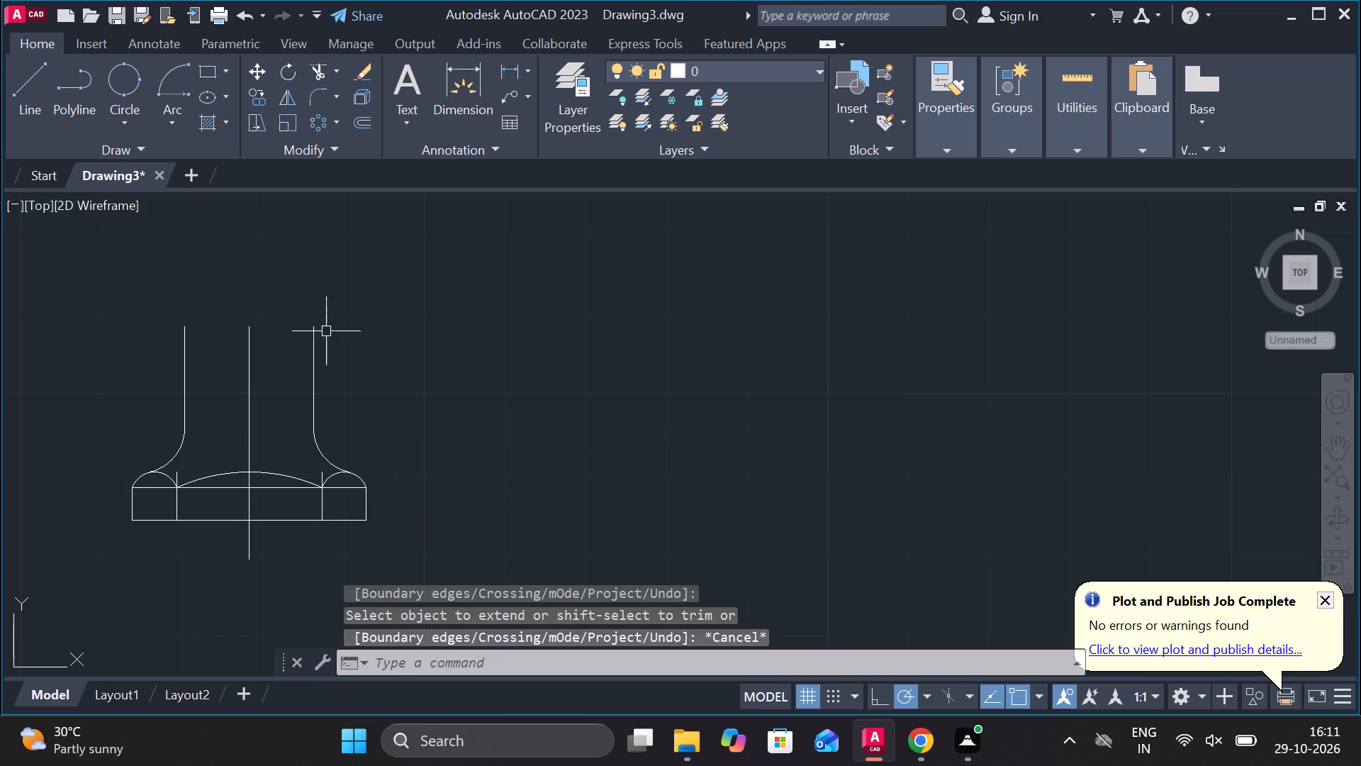
# Trim the short vertical stubs projecting above the arc junctions on both sides of the middle arc.
pyautogui.click(320, 69)
pyautogui.scroll(2, 276, 419)
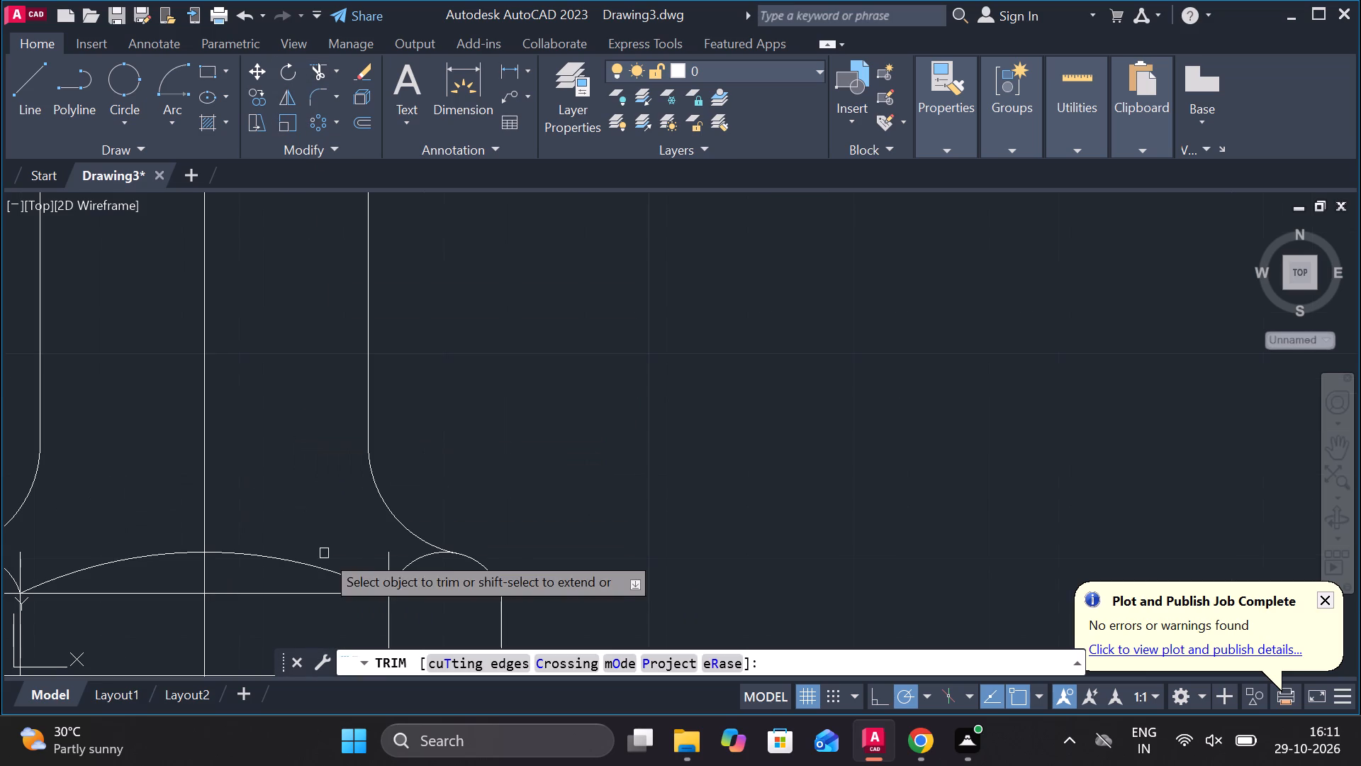
pyautogui.click(393, 556)
pyautogui.scroll(-2, 364, 538)
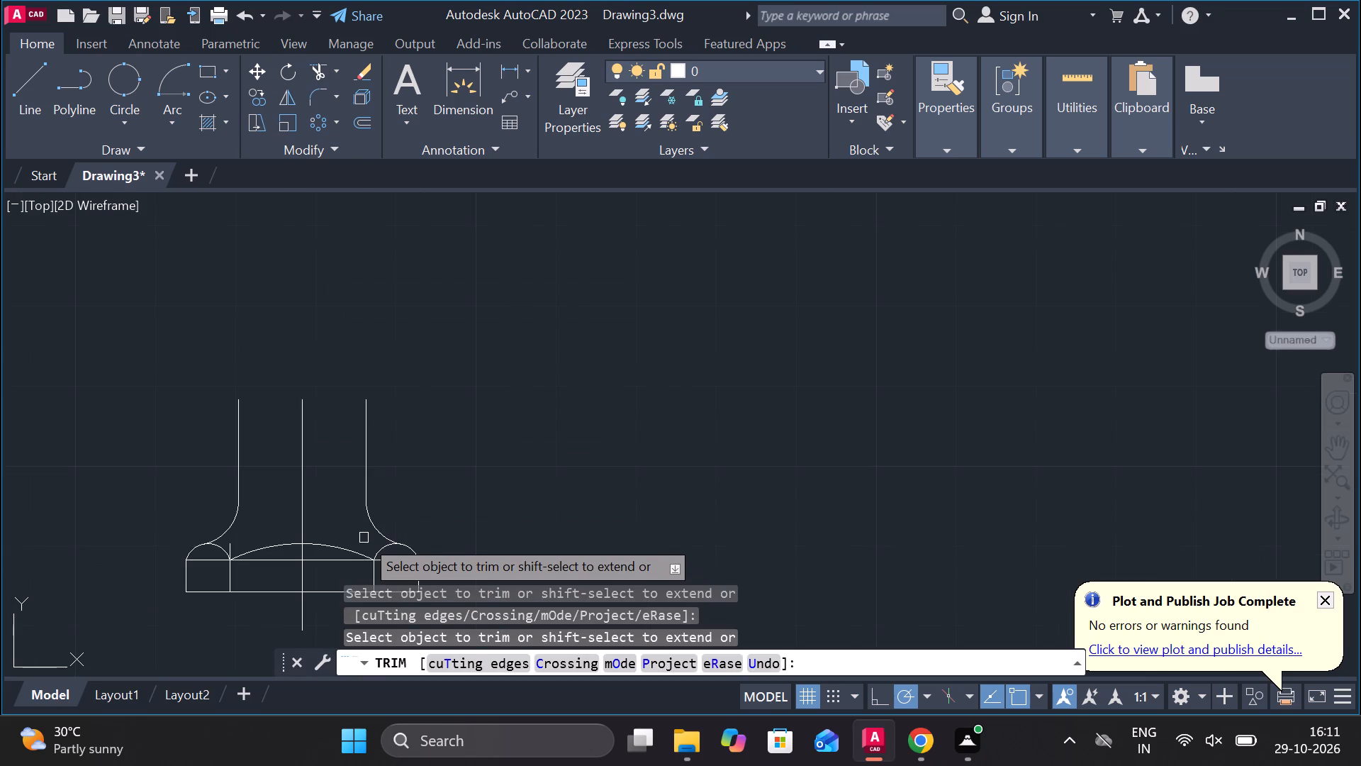
pyautogui.doubleClick(233, 545)
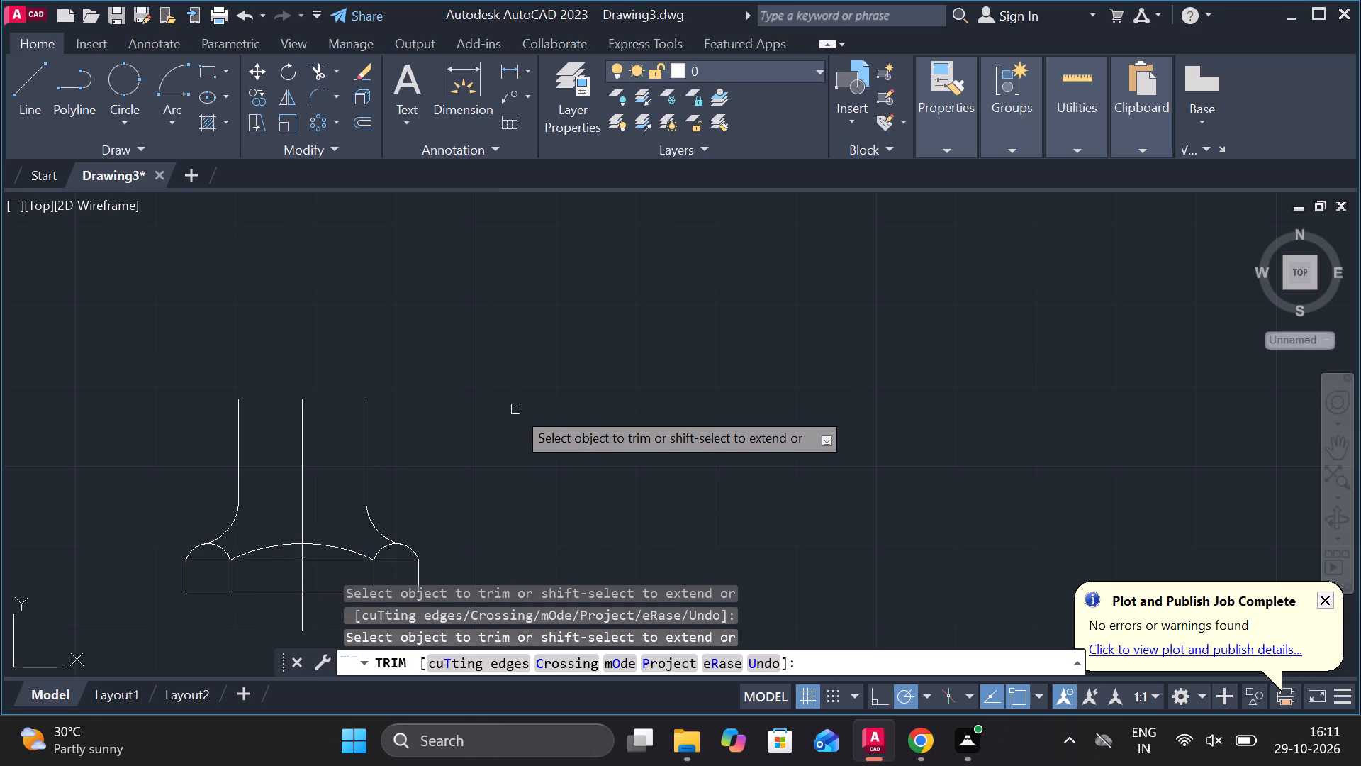
pyautogui.scroll(-2, 434, 423)
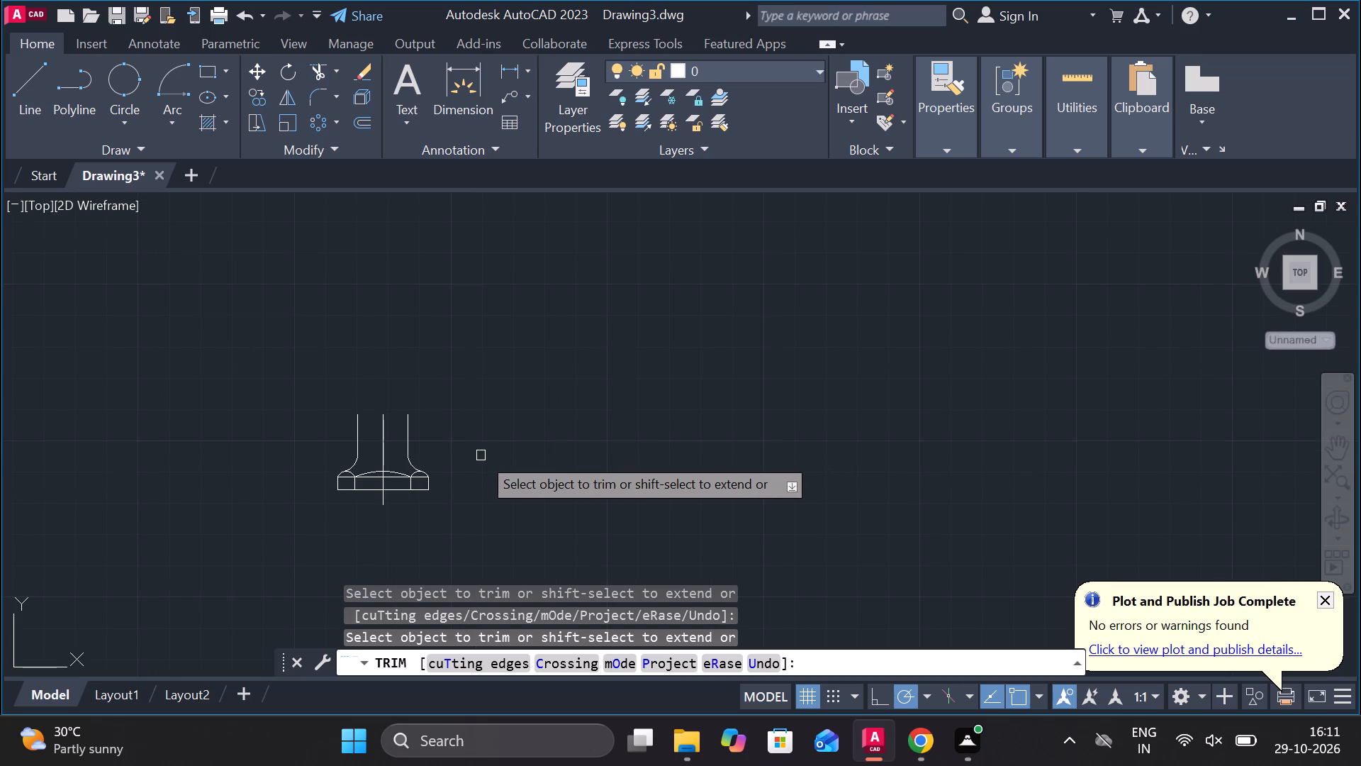
pyautogui.scroll(3, 438, 465)
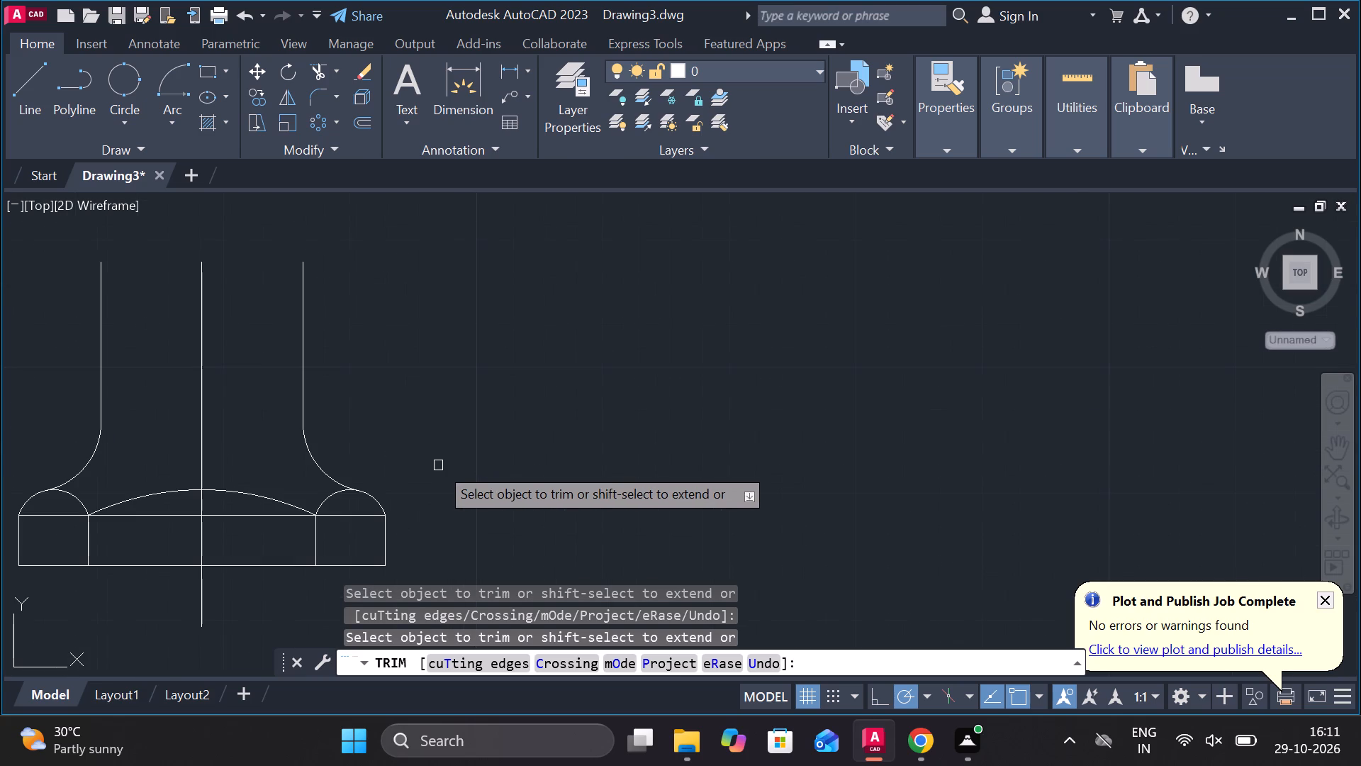
pyautogui.scroll(-1, 438, 465)
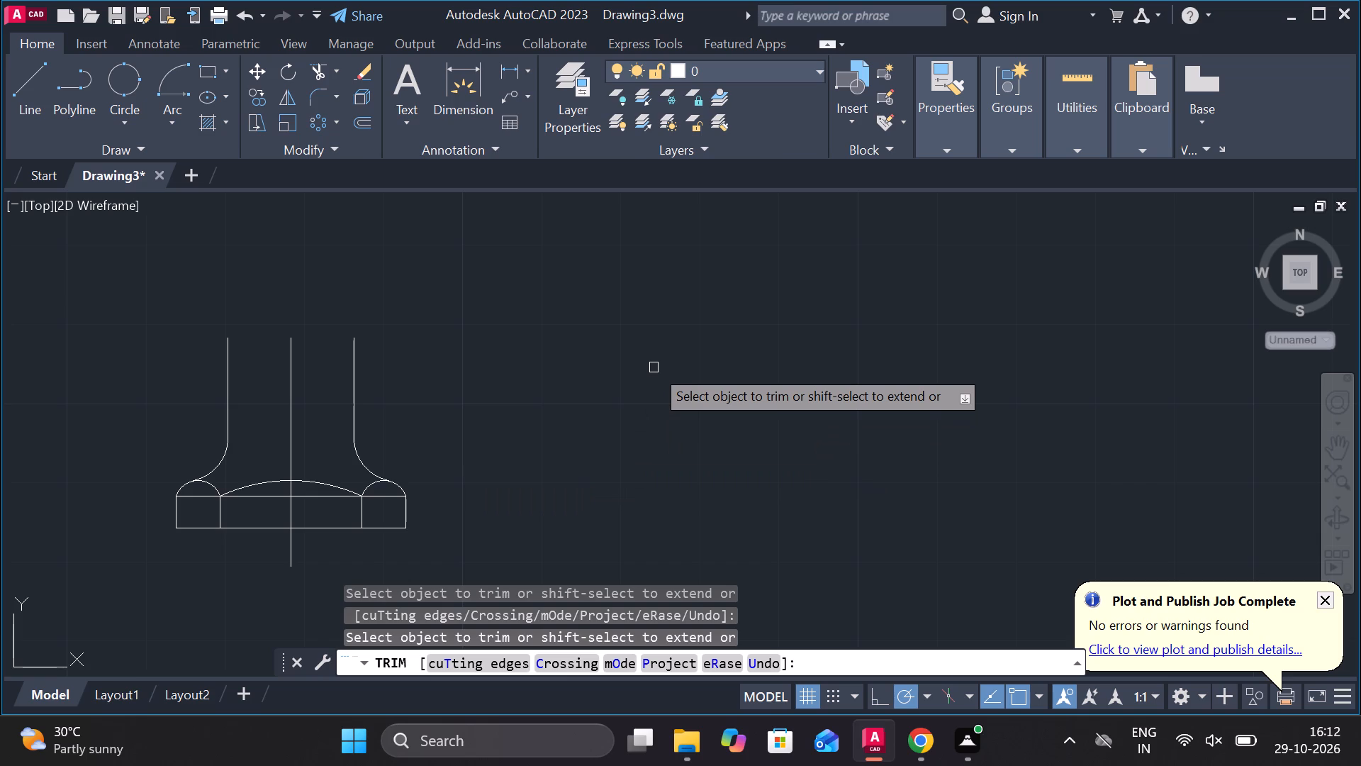
pyautogui.press('Escape')
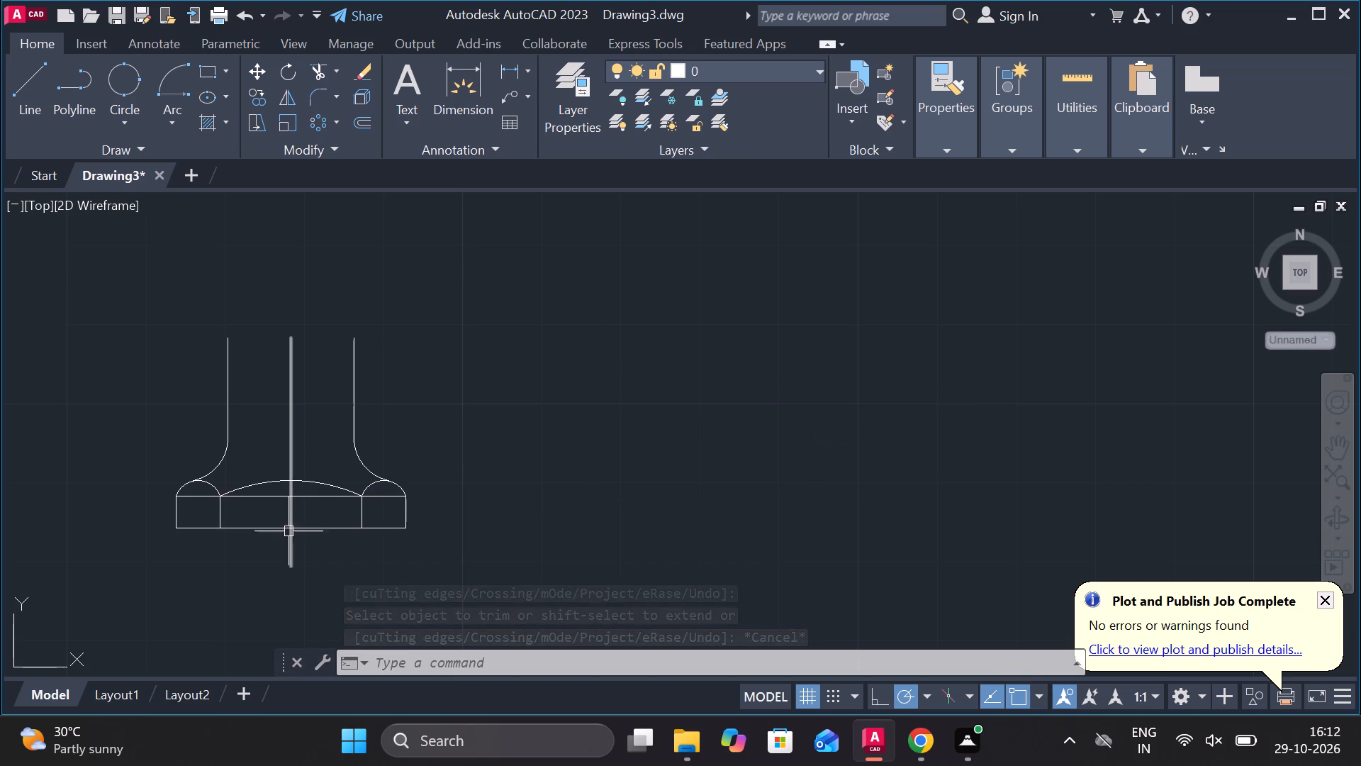
# Move the horizontal line at the base of the arcs 11 straight up, using its midpoint as base point.
pyautogui.click(308, 493)
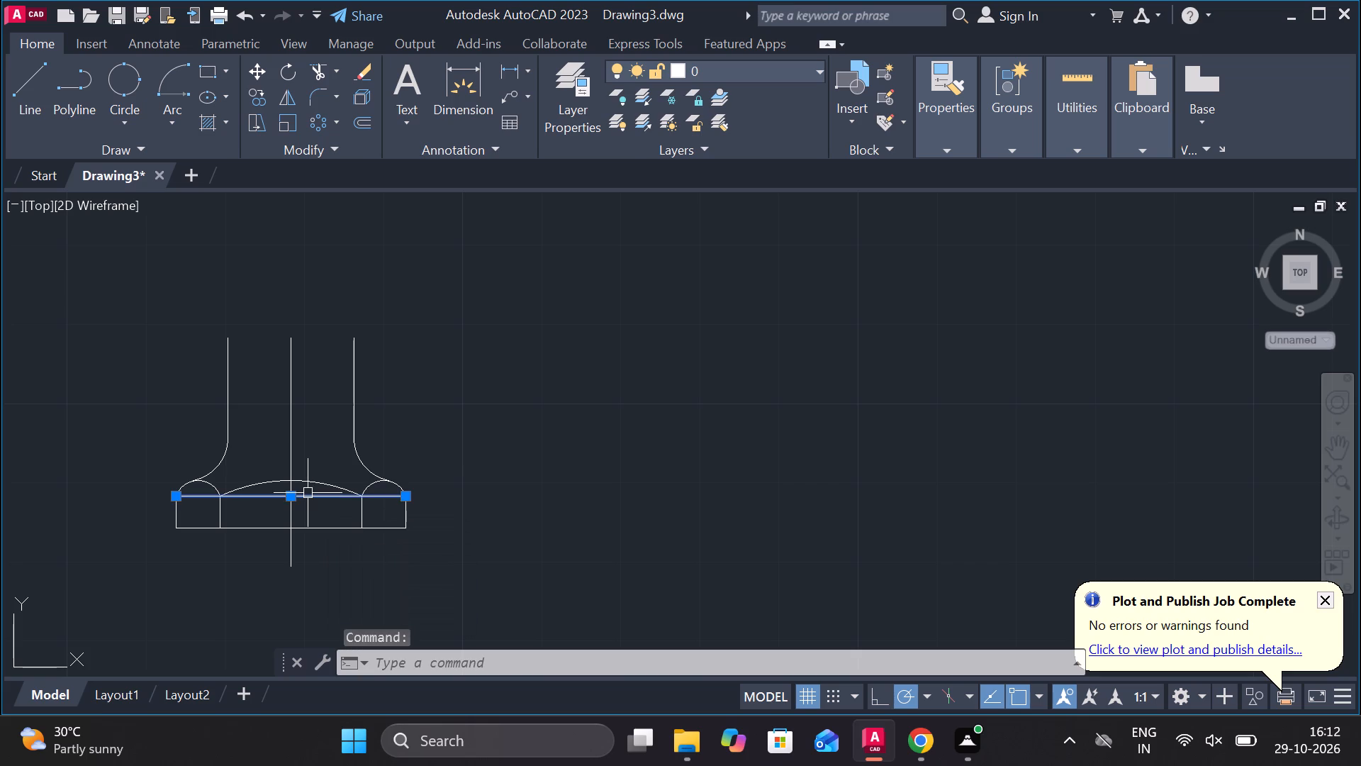
pyautogui.click(259, 73)
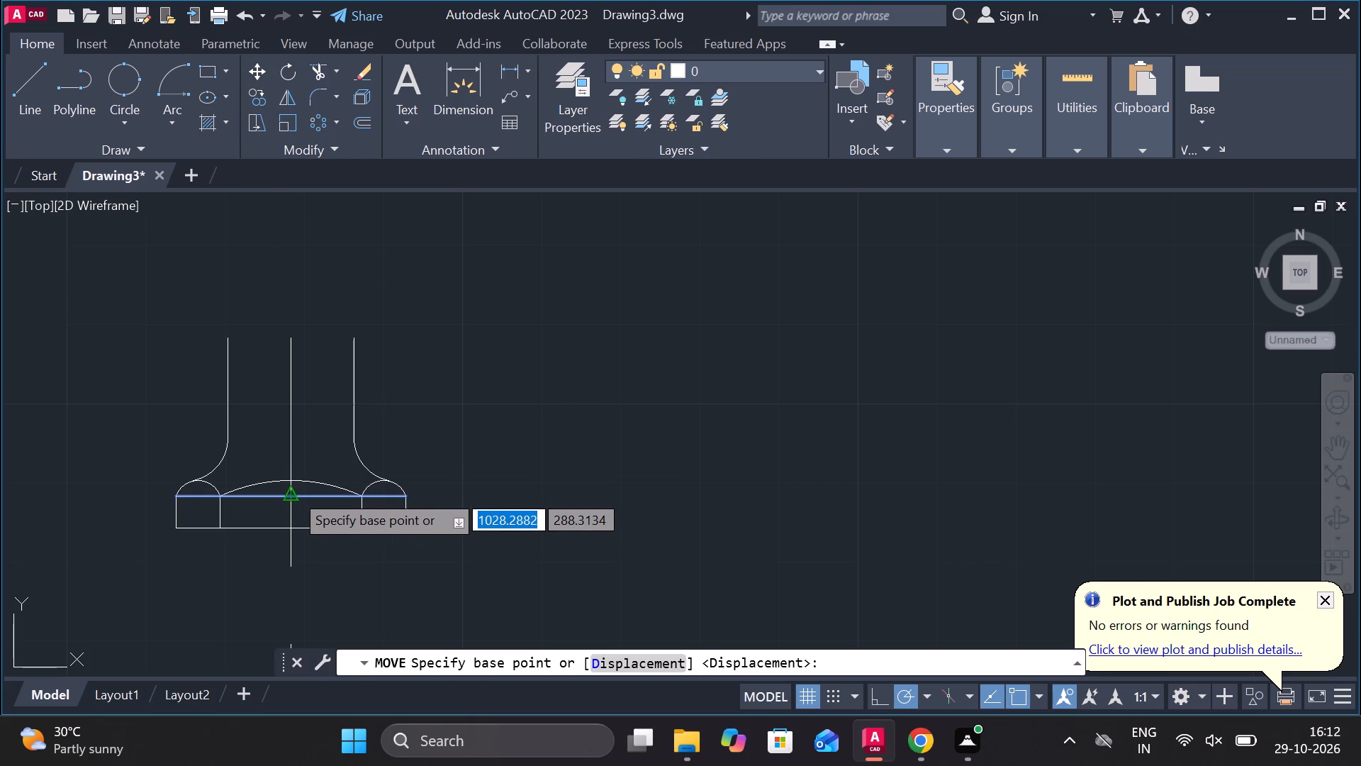
pyautogui.click(293, 492)
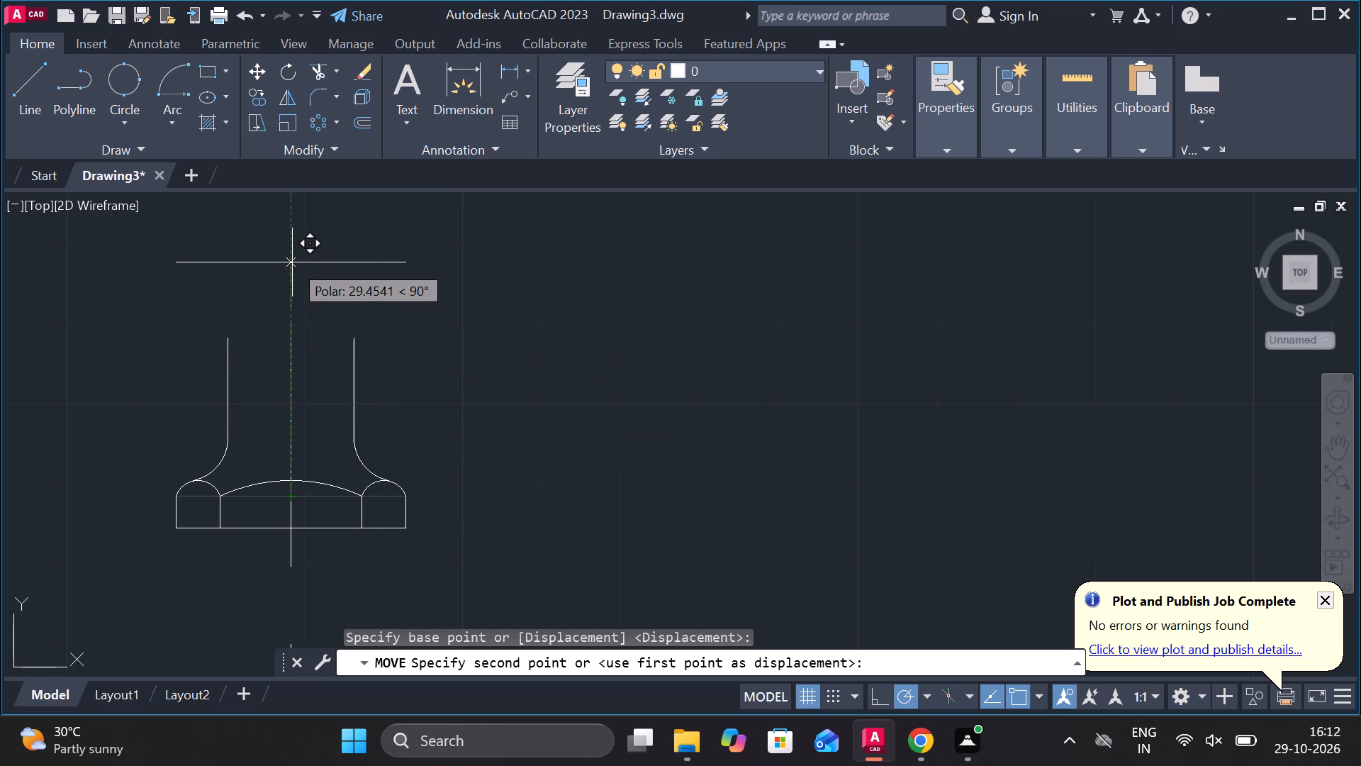
pyautogui.write('11')
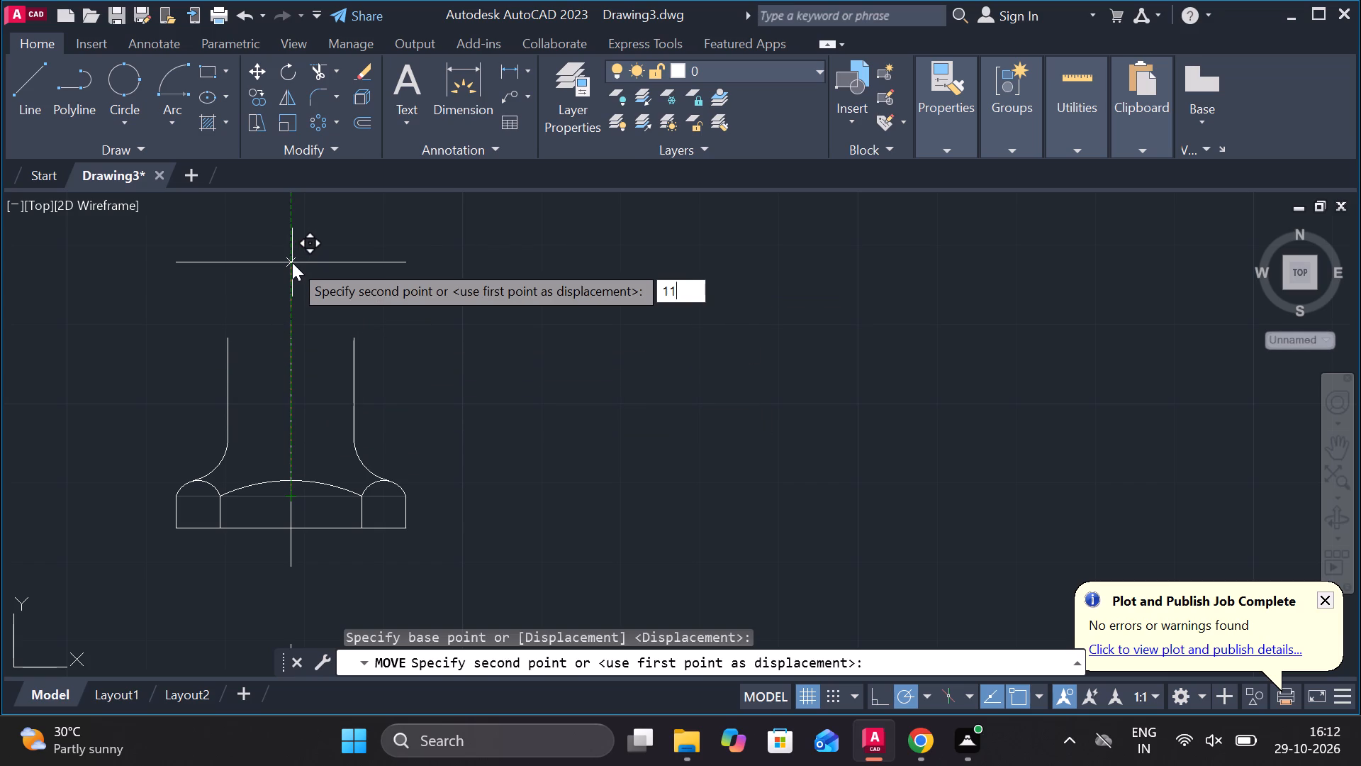
pyautogui.press('Return')
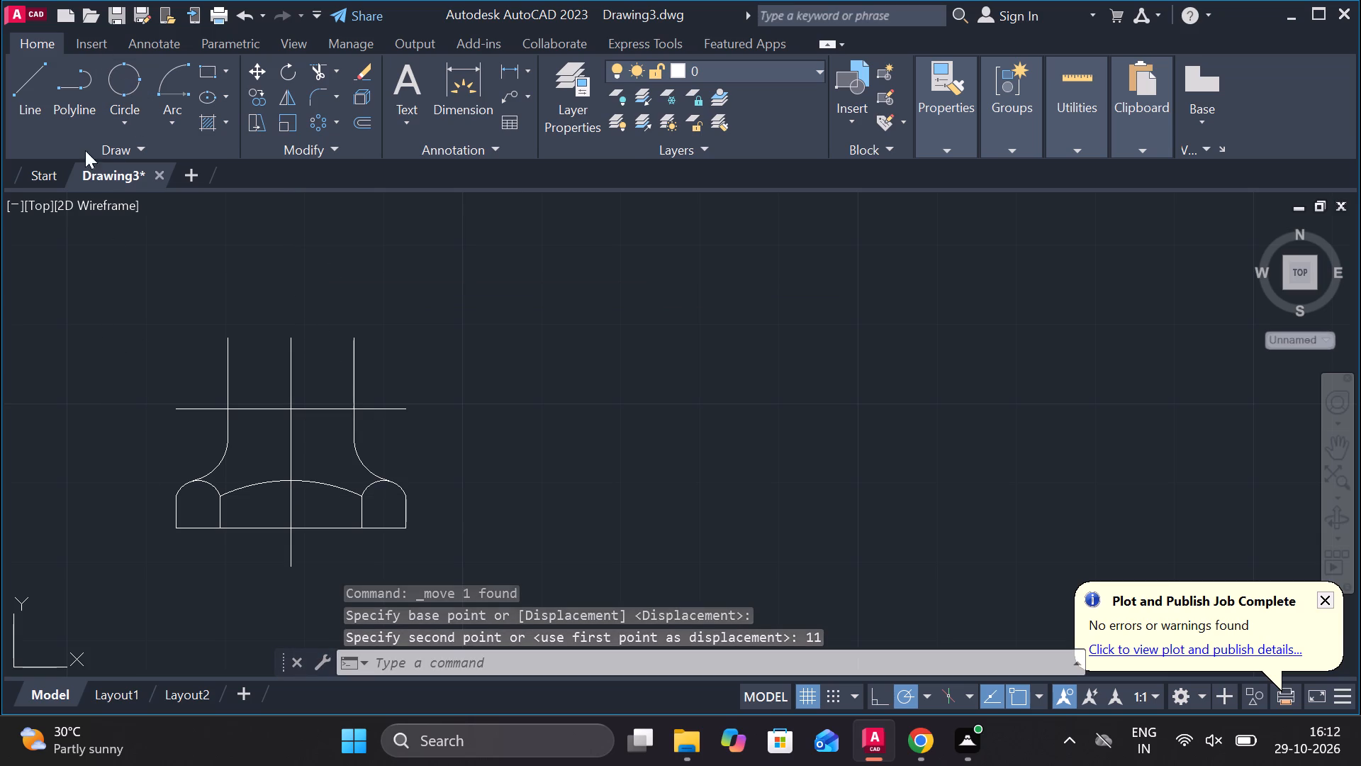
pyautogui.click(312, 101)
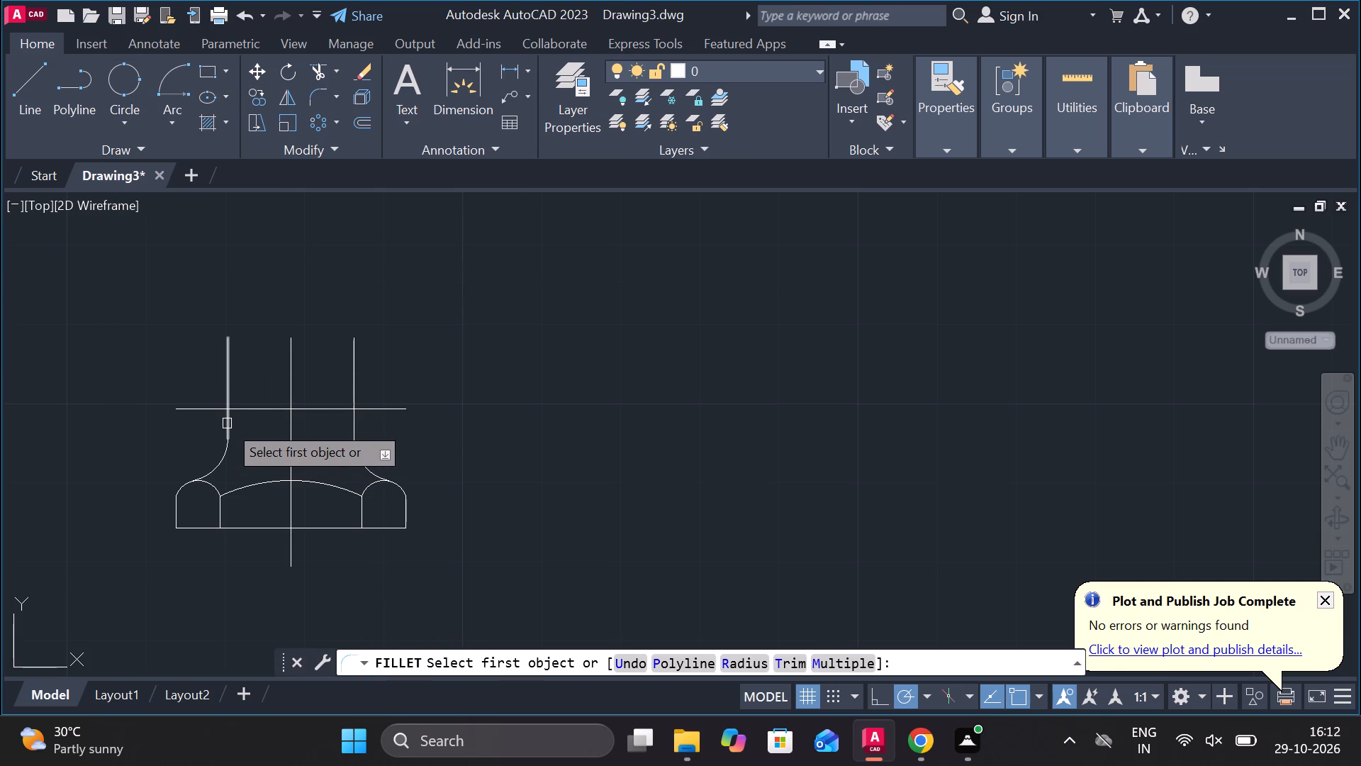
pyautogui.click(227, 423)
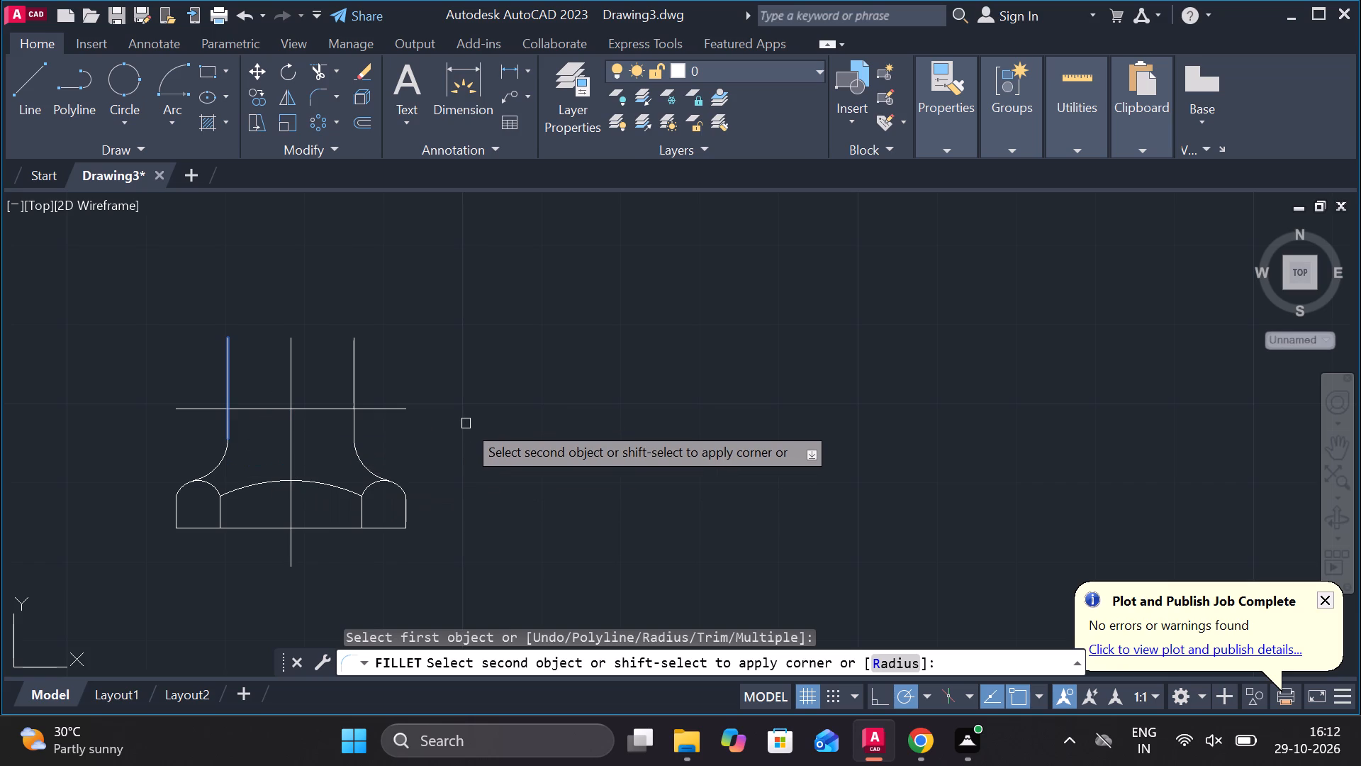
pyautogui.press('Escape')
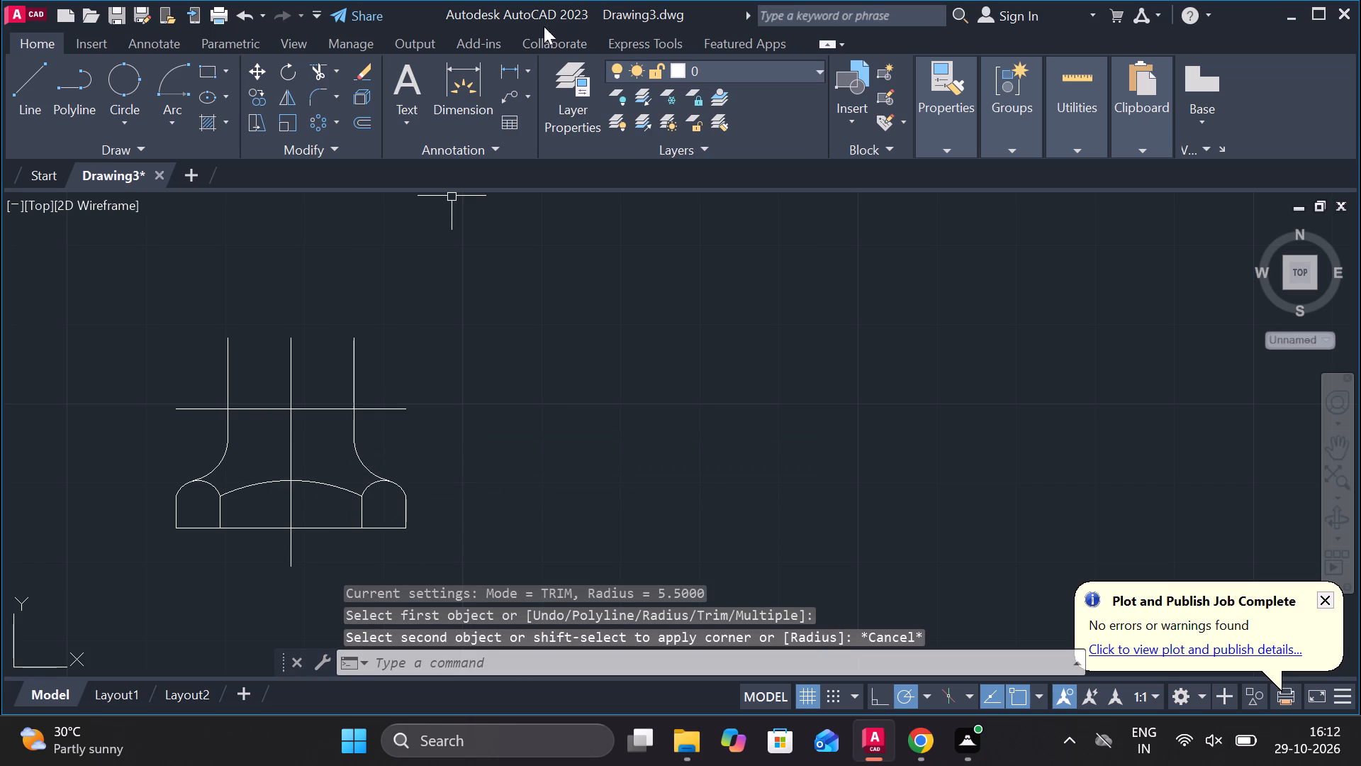
# Measure the length of the raised horizontal line between its two ends with a temporary linear dimension.
pyautogui.click(512, 67)
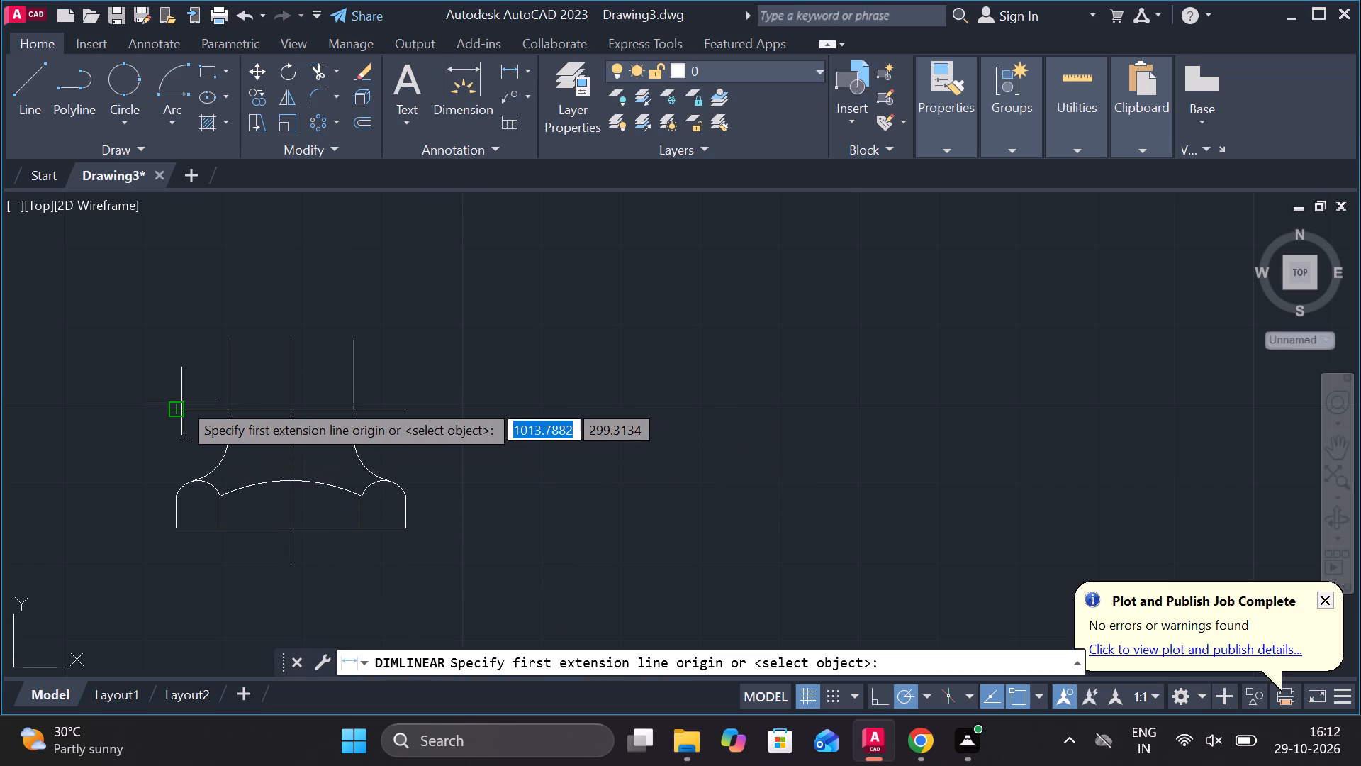
pyautogui.click(181, 414)
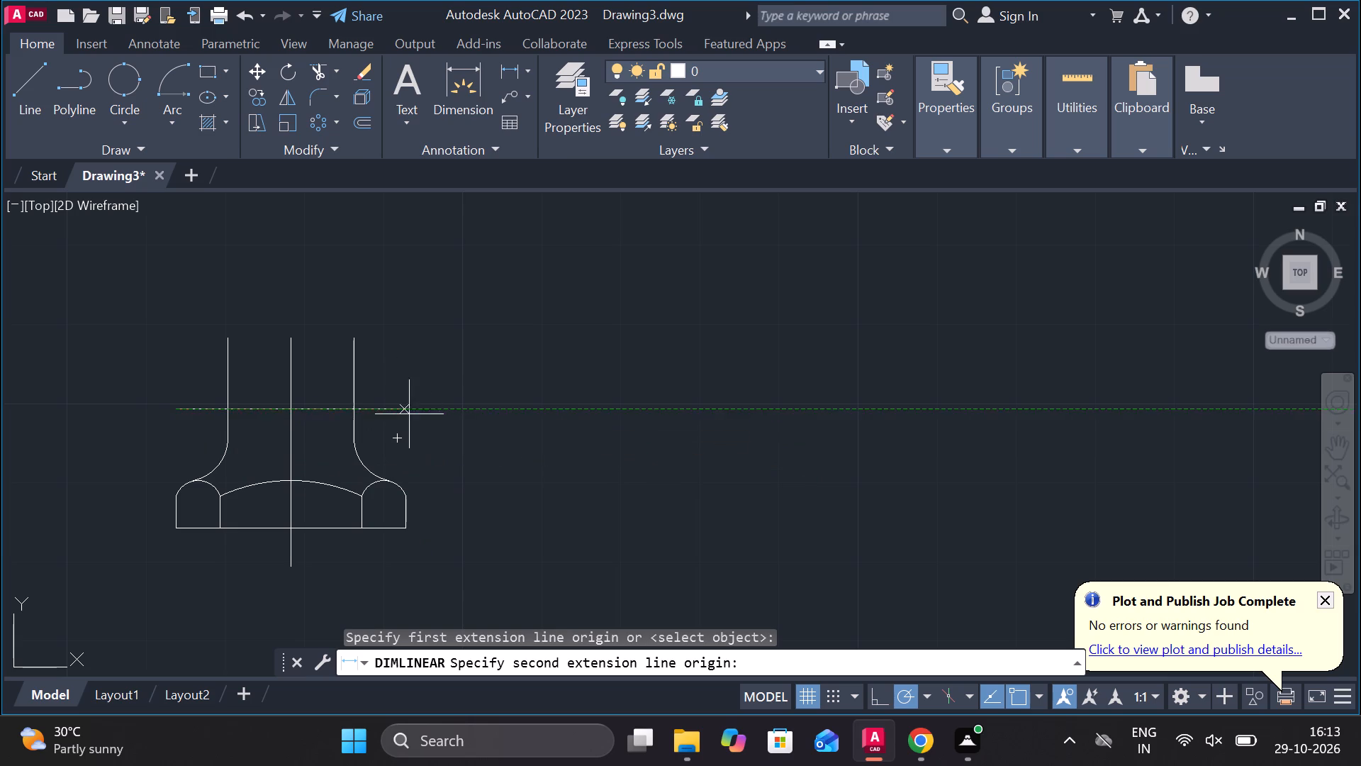
pyautogui.click(409, 414)
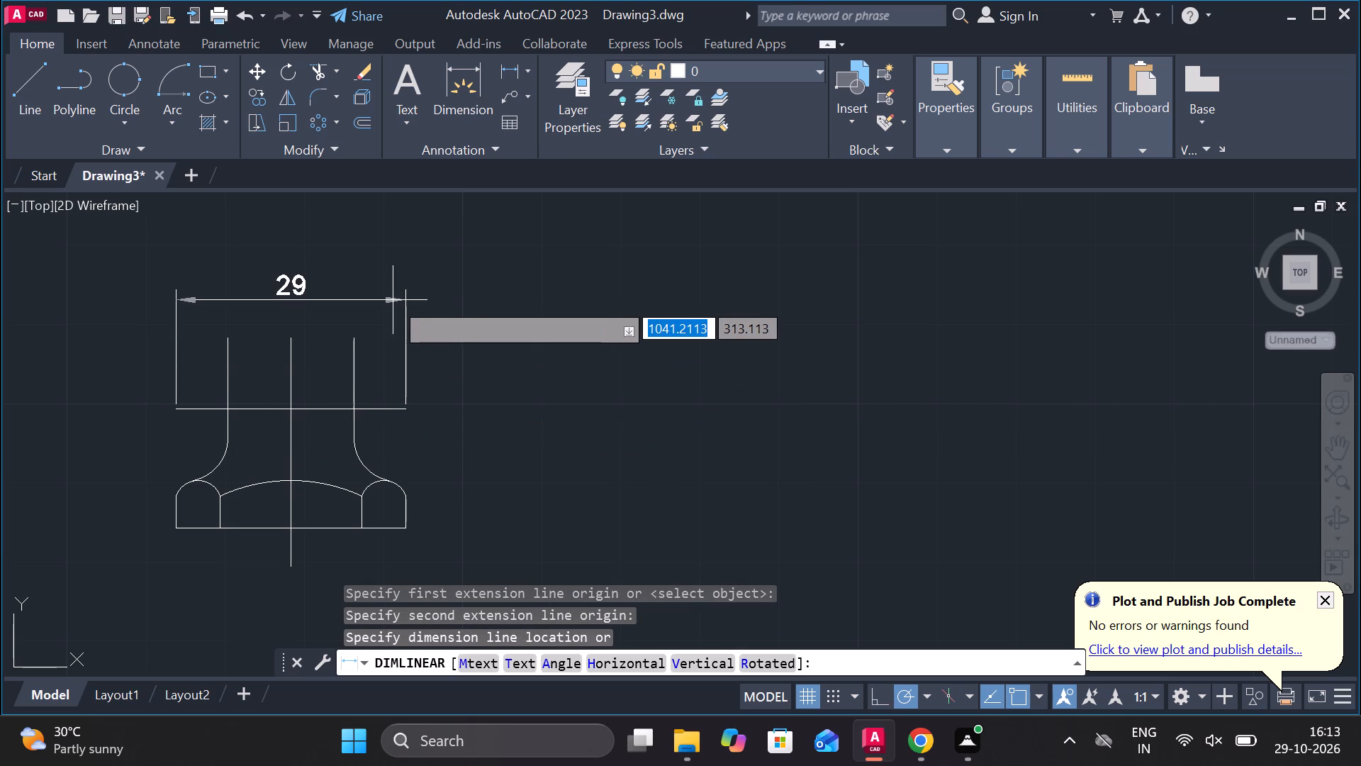
pyautogui.press('Escape')
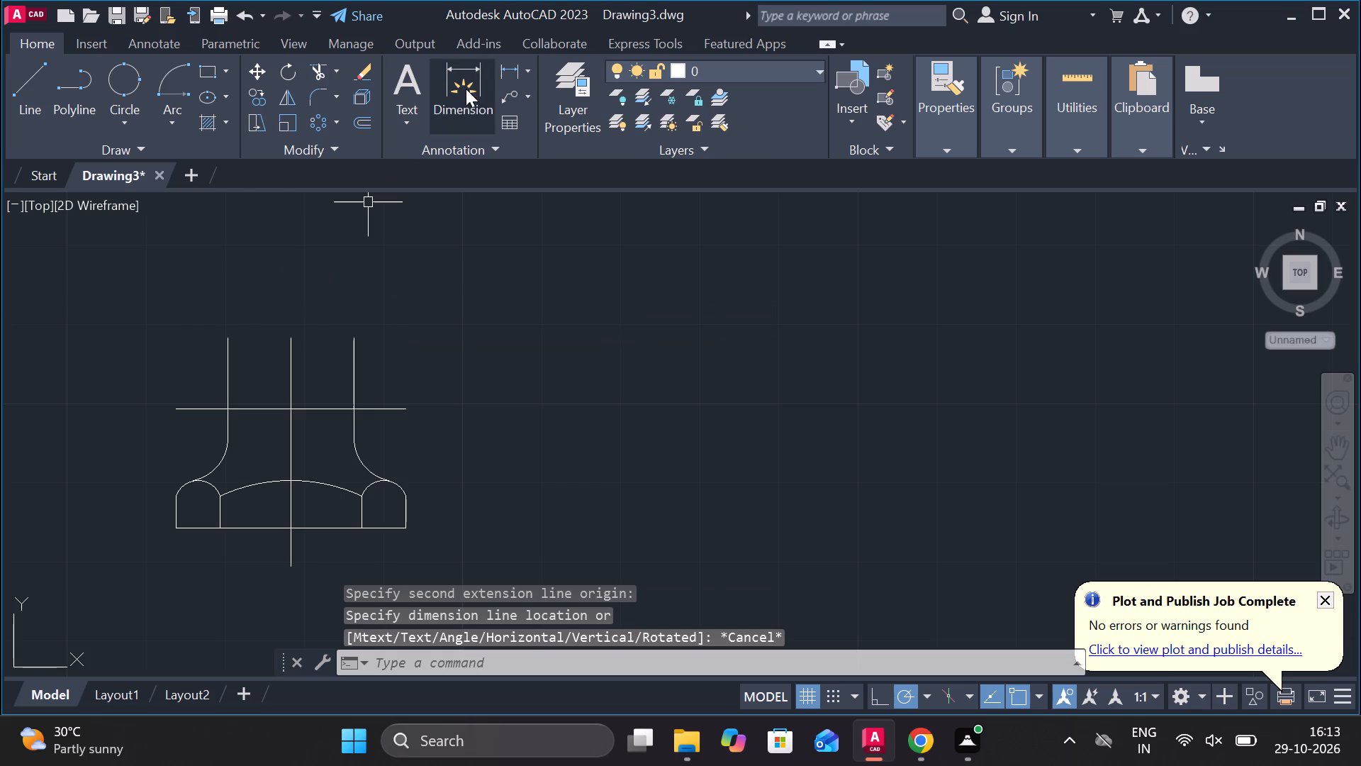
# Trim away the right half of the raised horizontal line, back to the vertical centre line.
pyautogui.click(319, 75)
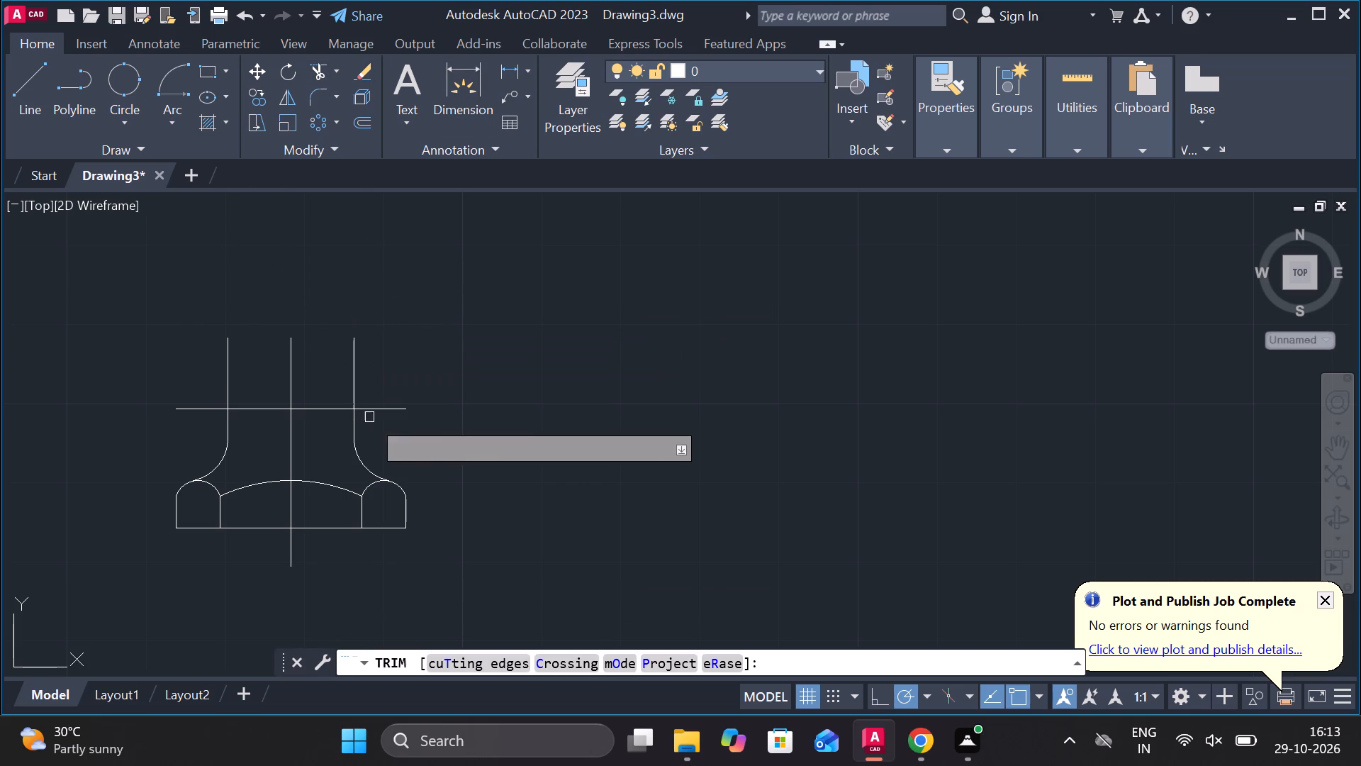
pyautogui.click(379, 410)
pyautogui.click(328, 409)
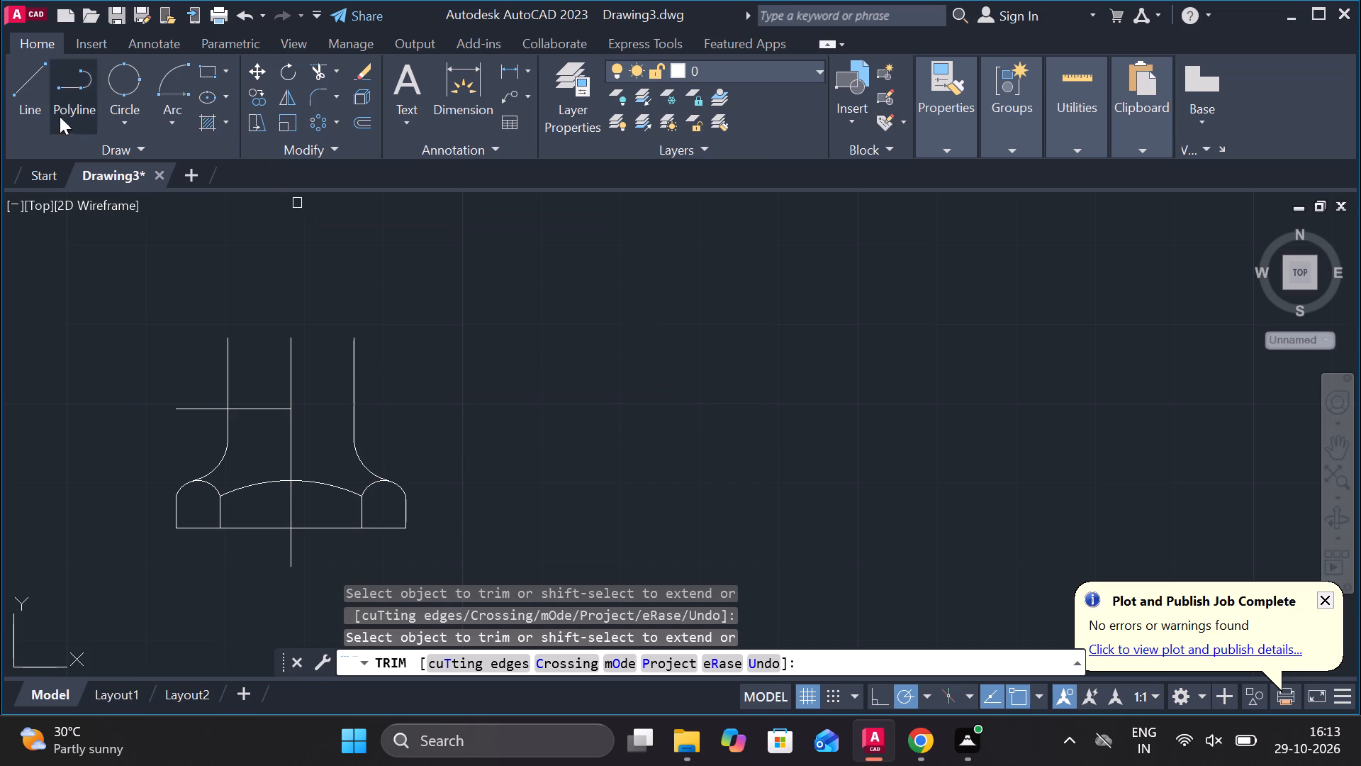
# Draw a 16.5 long horizontal line to the right from the raised line's end on the centre line.
pyautogui.click(32, 85)
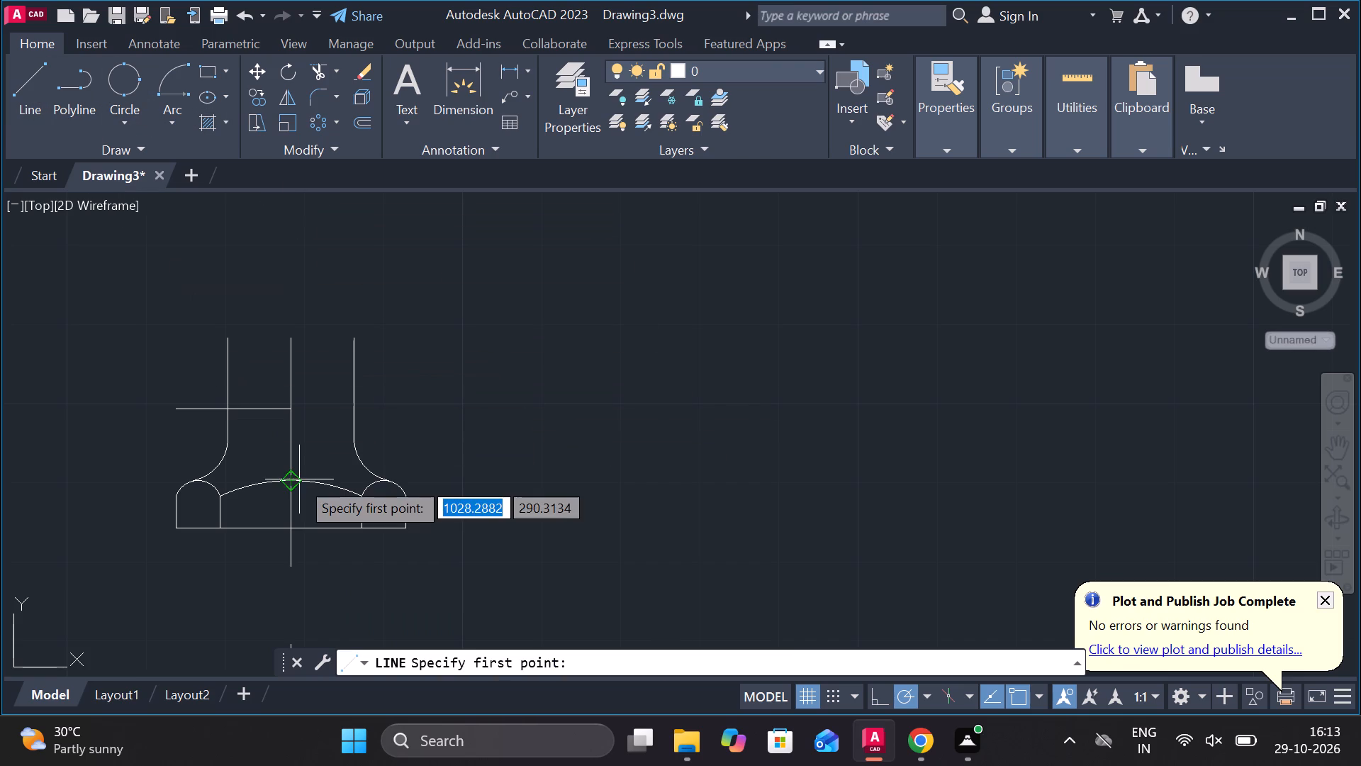
pyautogui.click(290, 409)
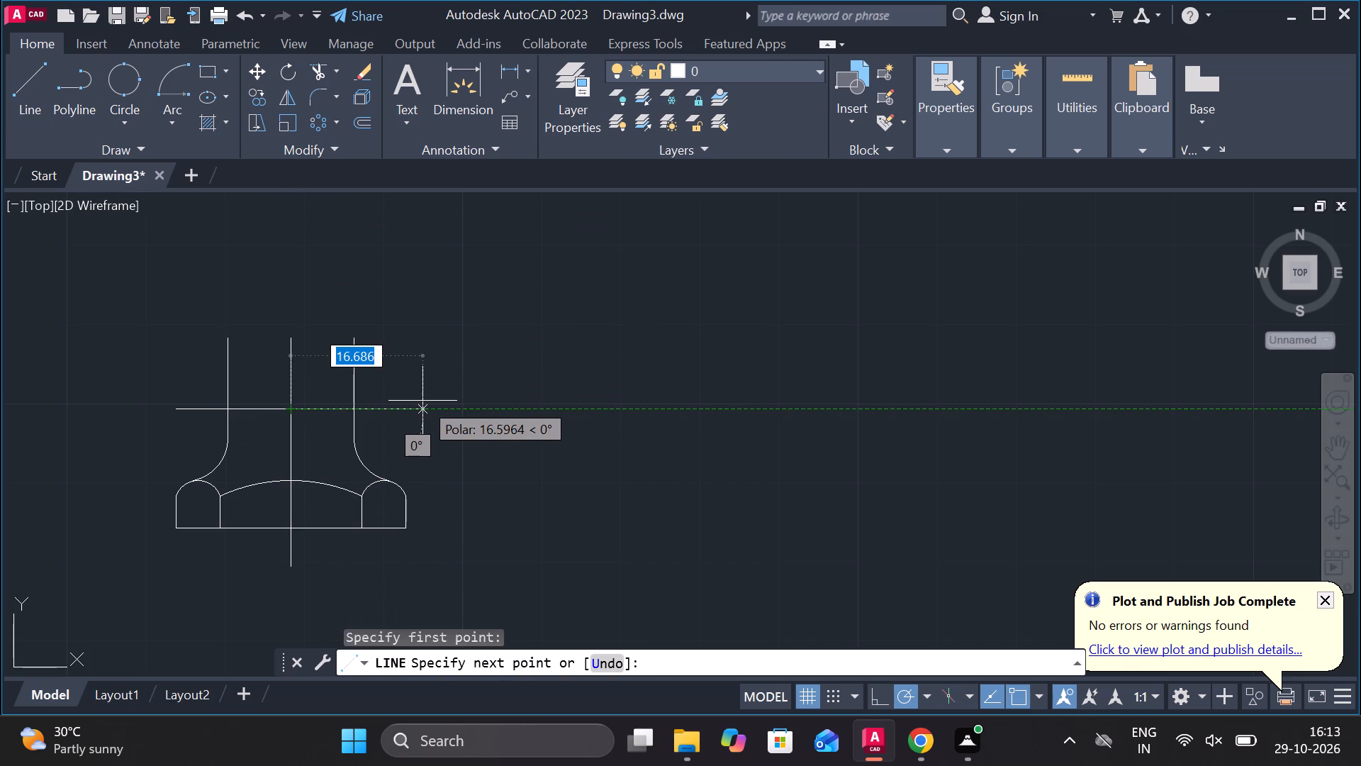
pyautogui.press('1')
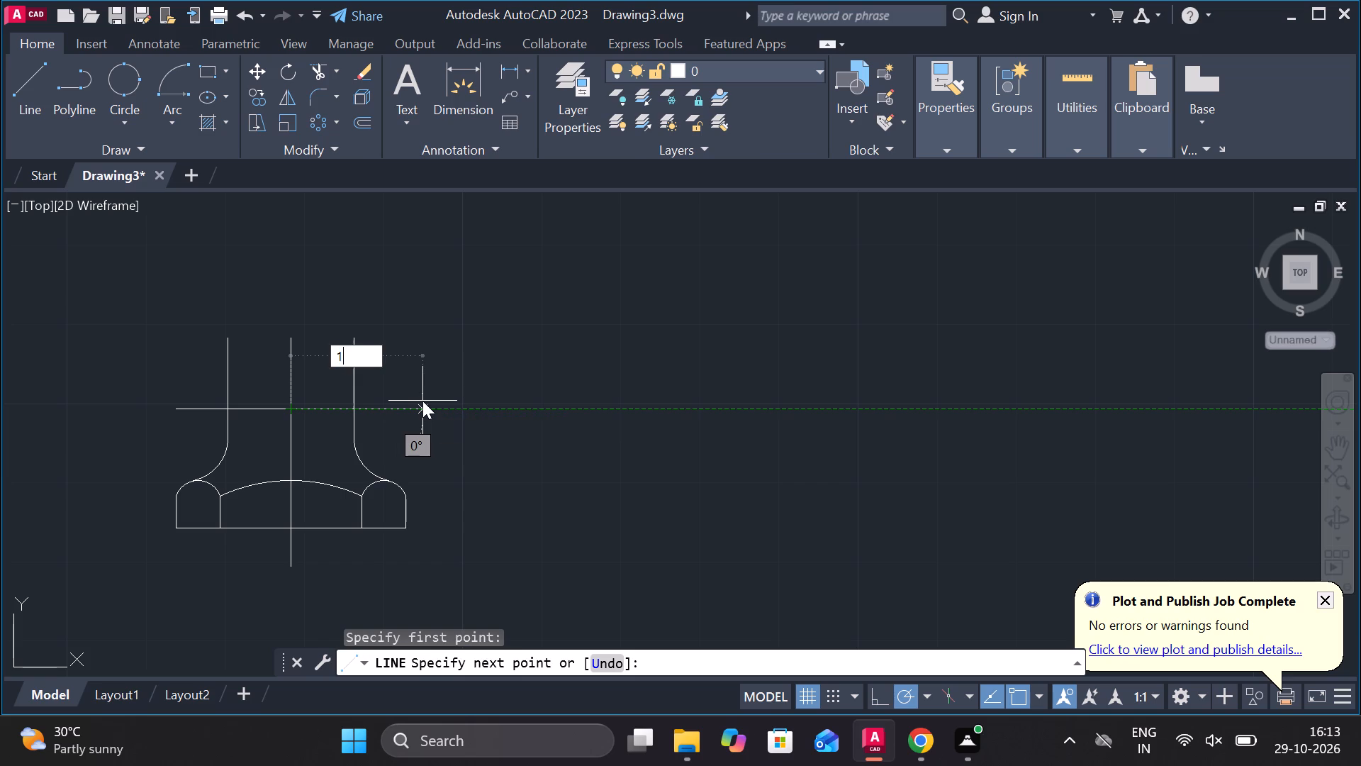
pyautogui.press('6')
pyautogui.press('.')
pyautogui.press('5')
pyautogui.press('Return')
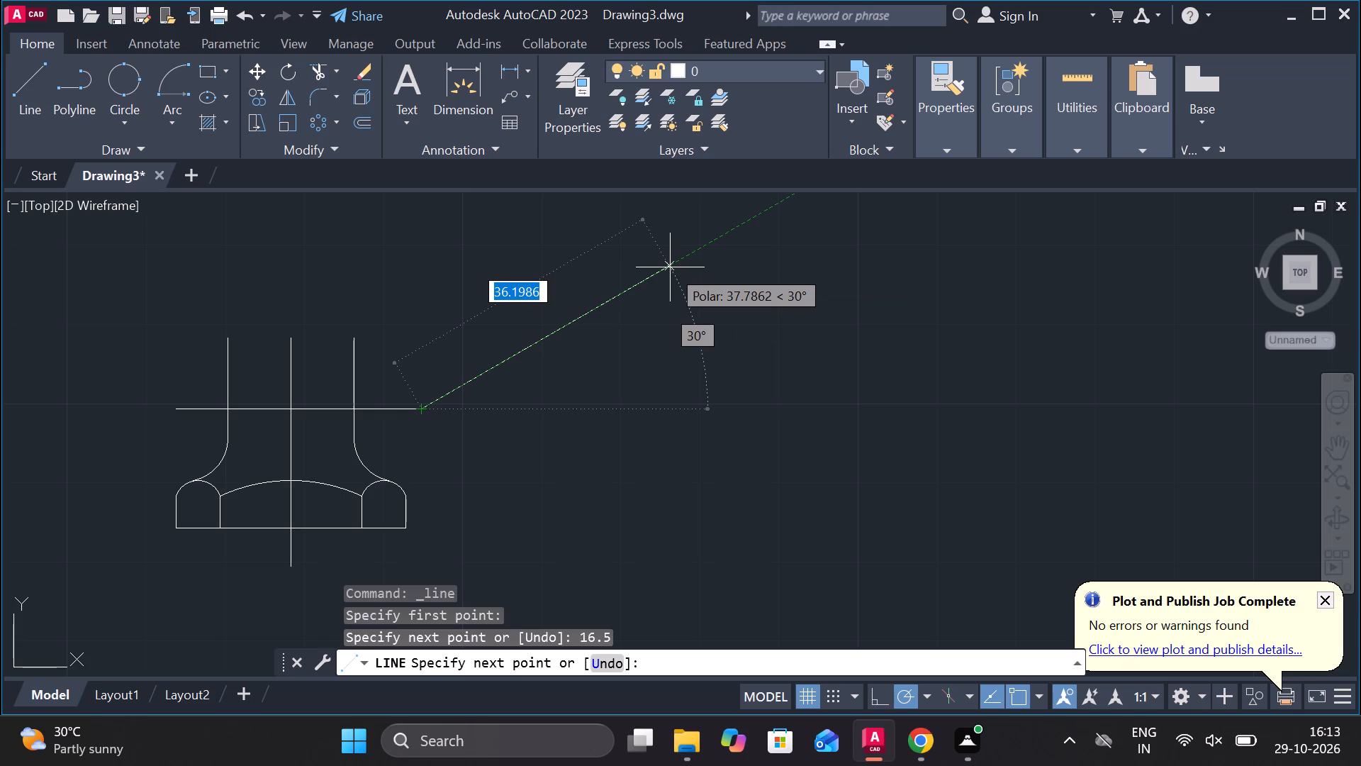
pyautogui.press('Escape')
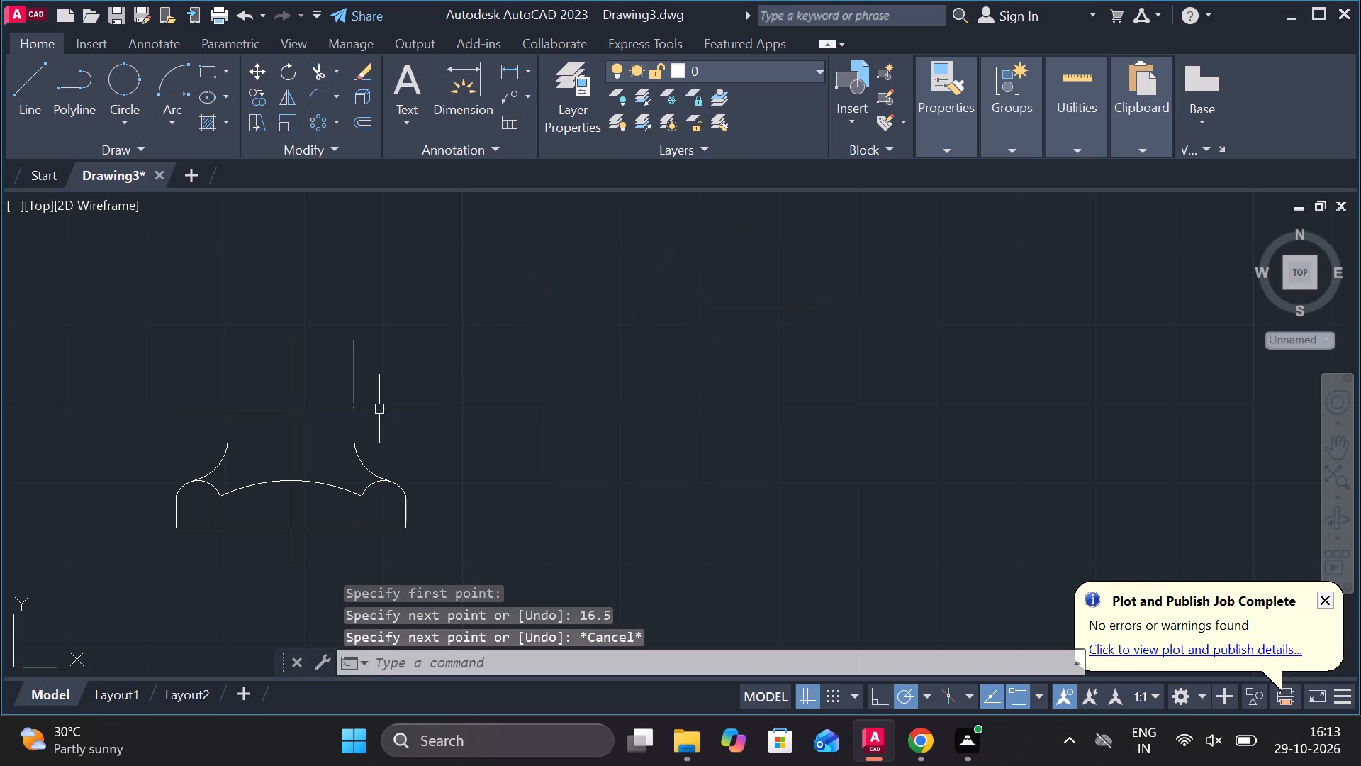
# Delete the remaining left half of the raised horizontal line.
pyautogui.click(247, 411)
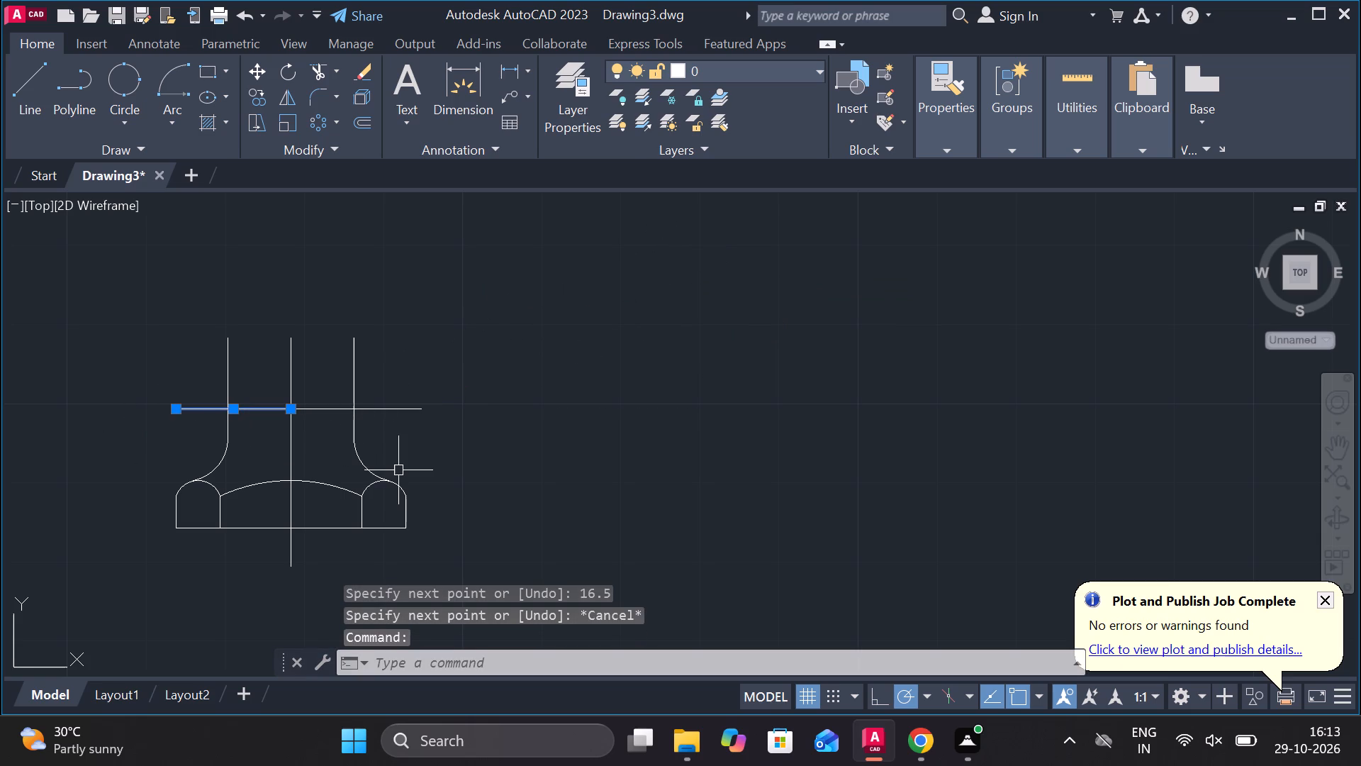
pyautogui.press('Delete')
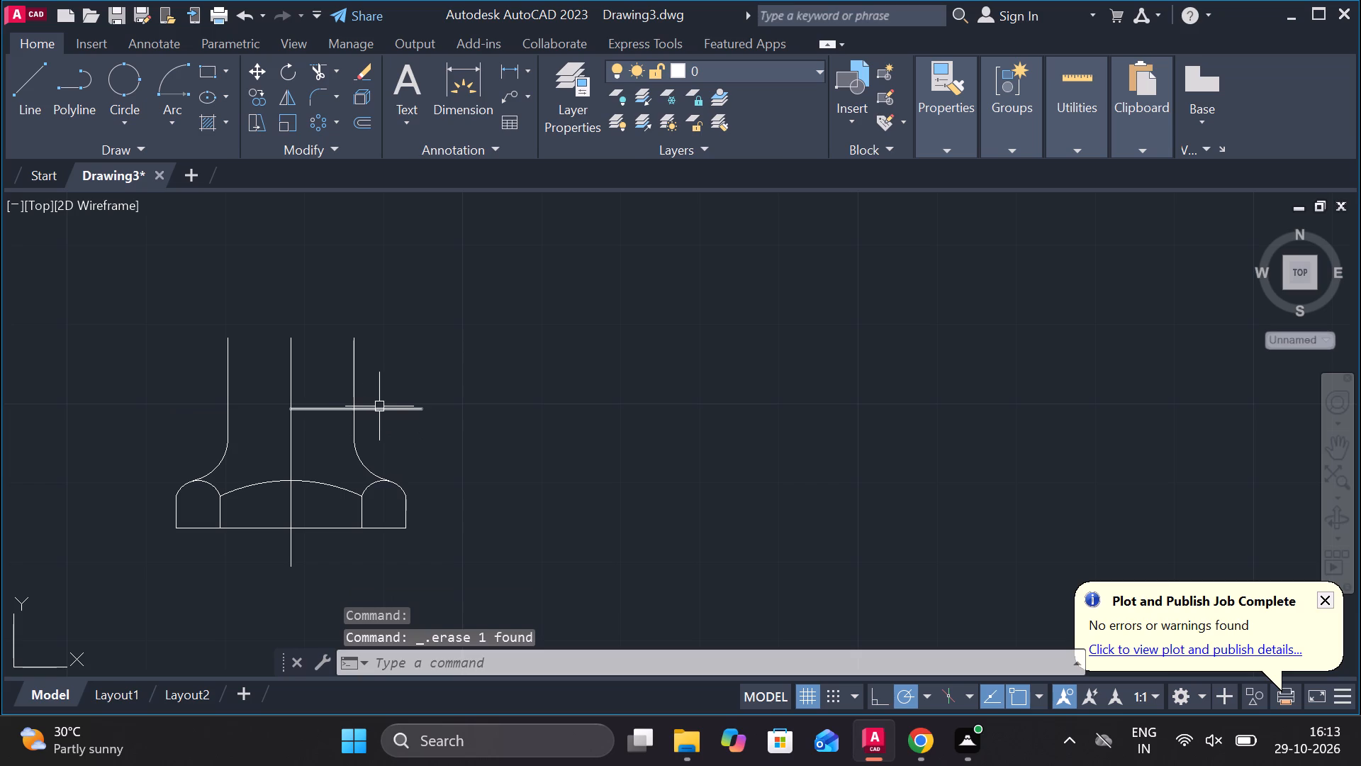
# Draw a short vertical line straight up from the right end of the 16.5 long horizontal line.
pyautogui.click(38, 87)
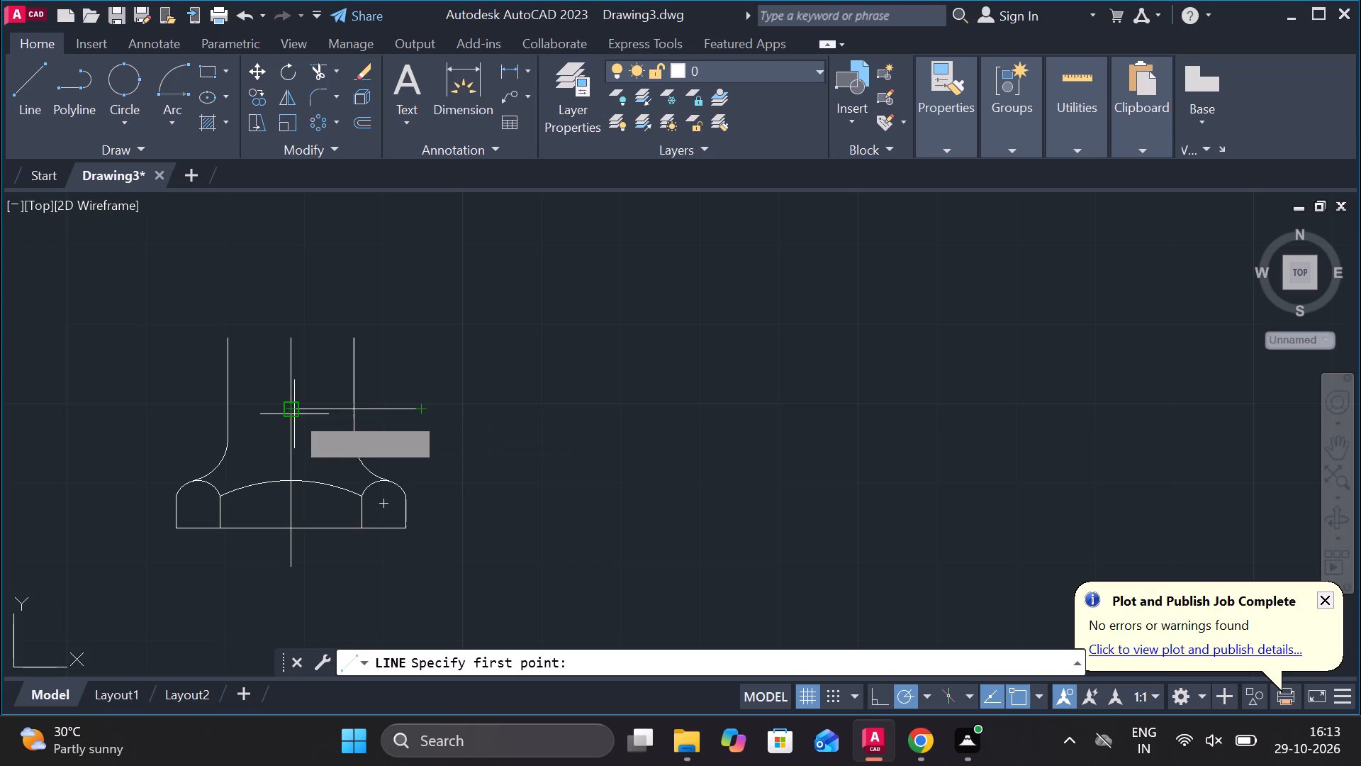
pyautogui.click(33, 91)
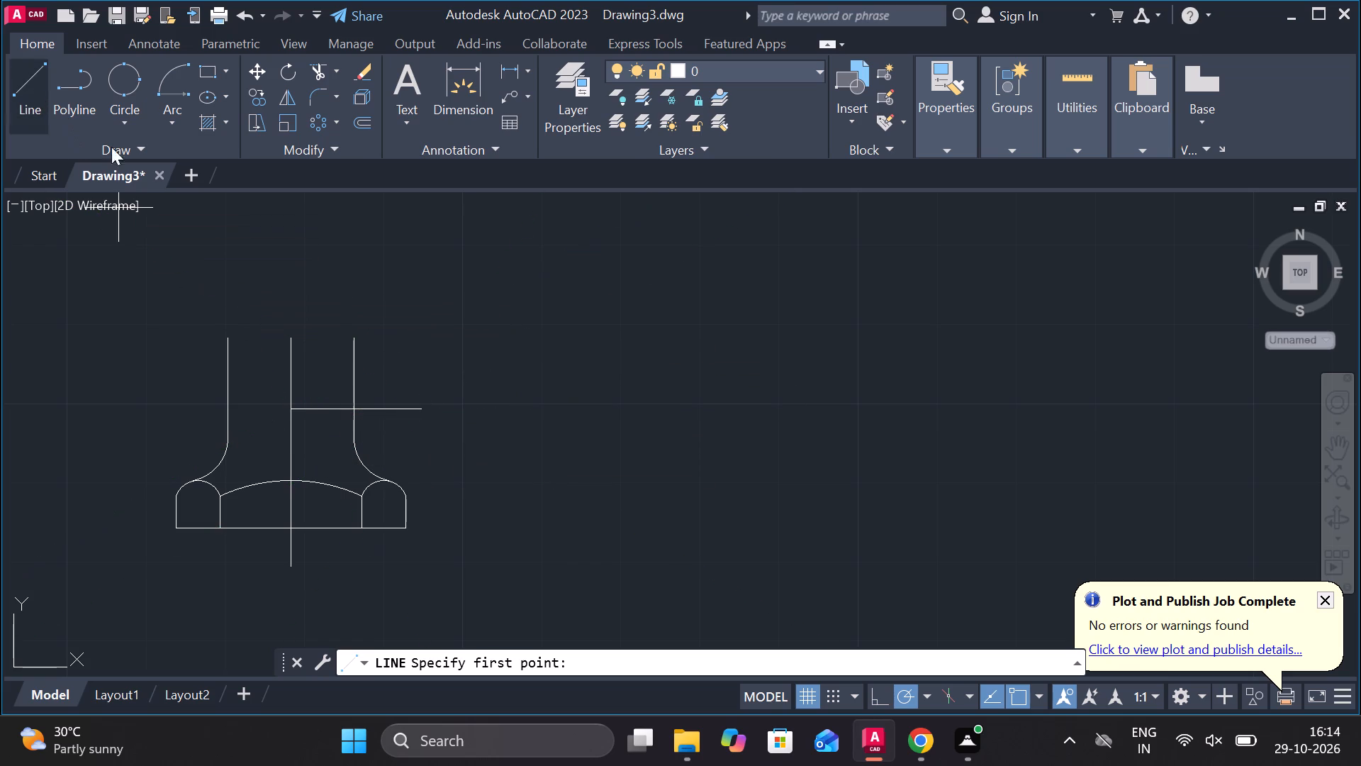
pyautogui.click(418, 409)
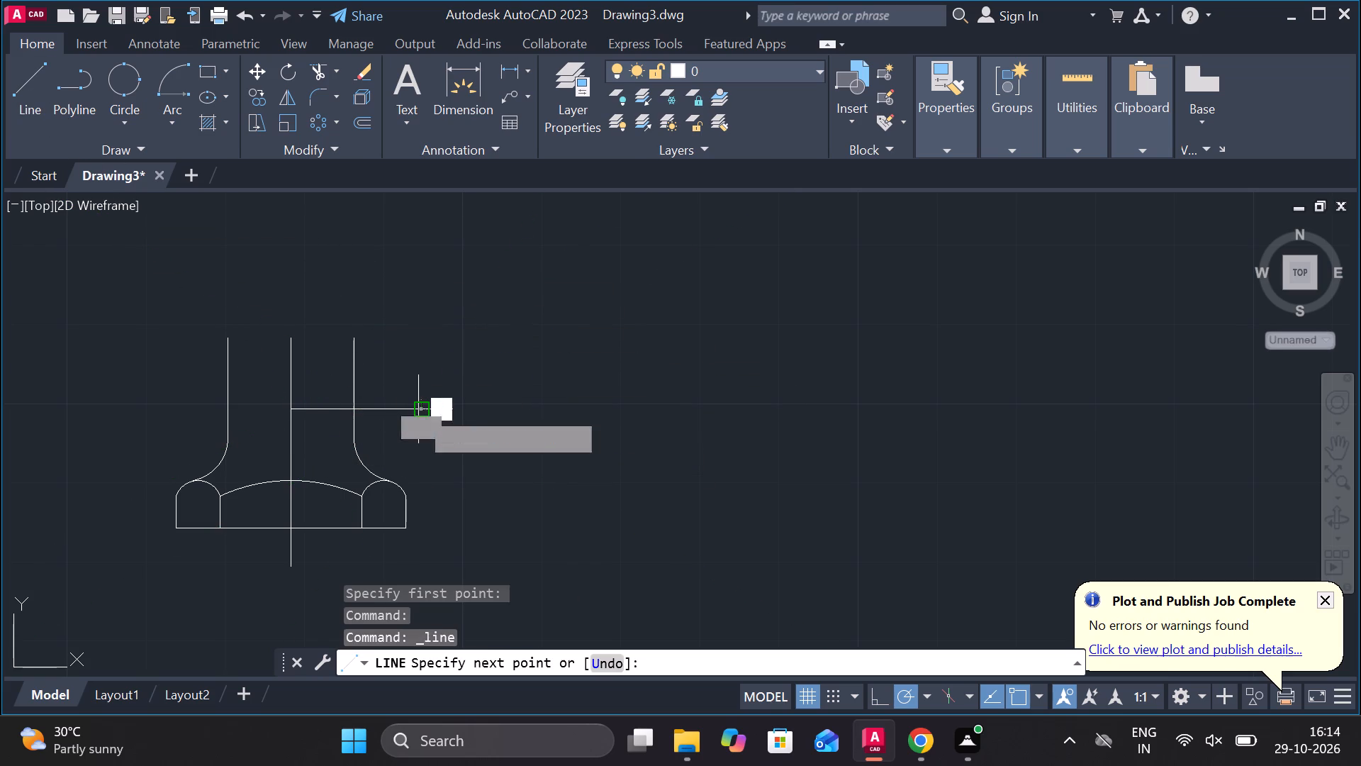
pyautogui.click(424, 362)
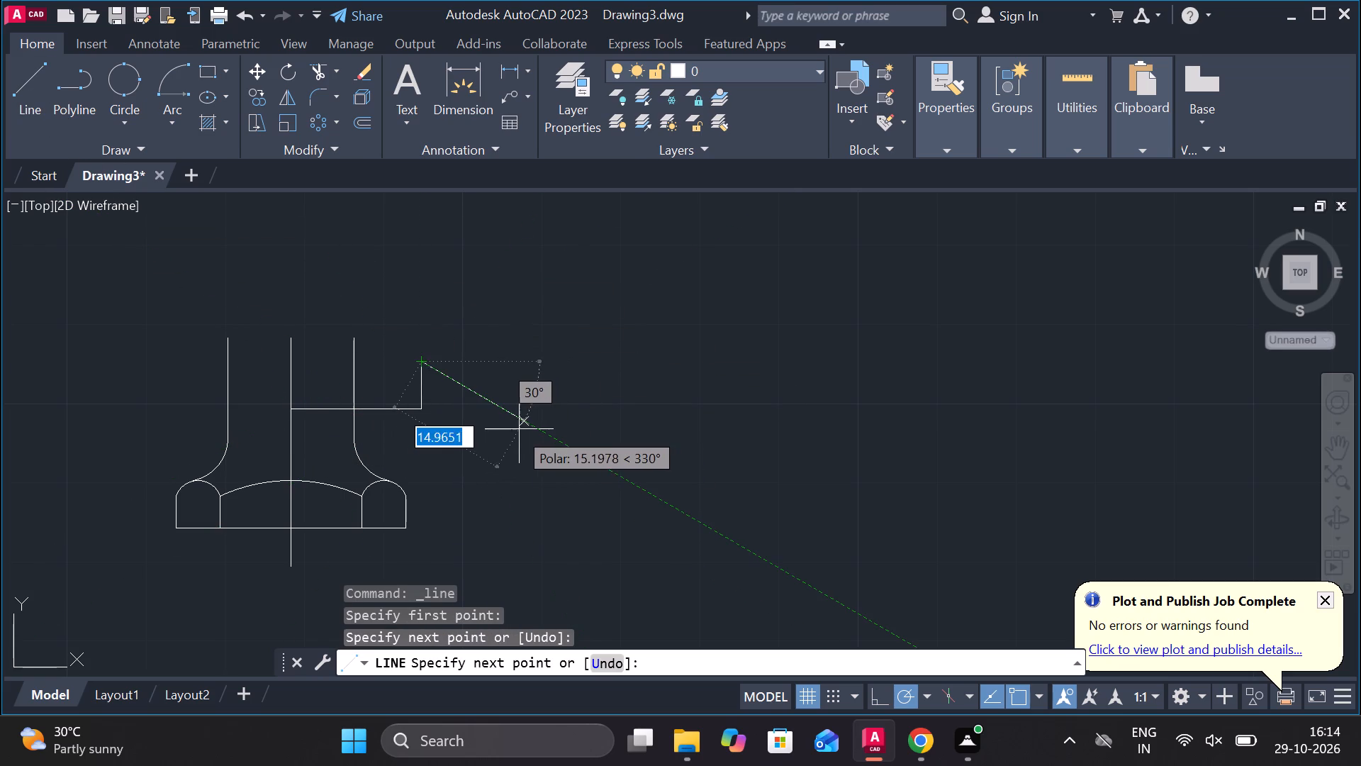
pyautogui.press('Escape')
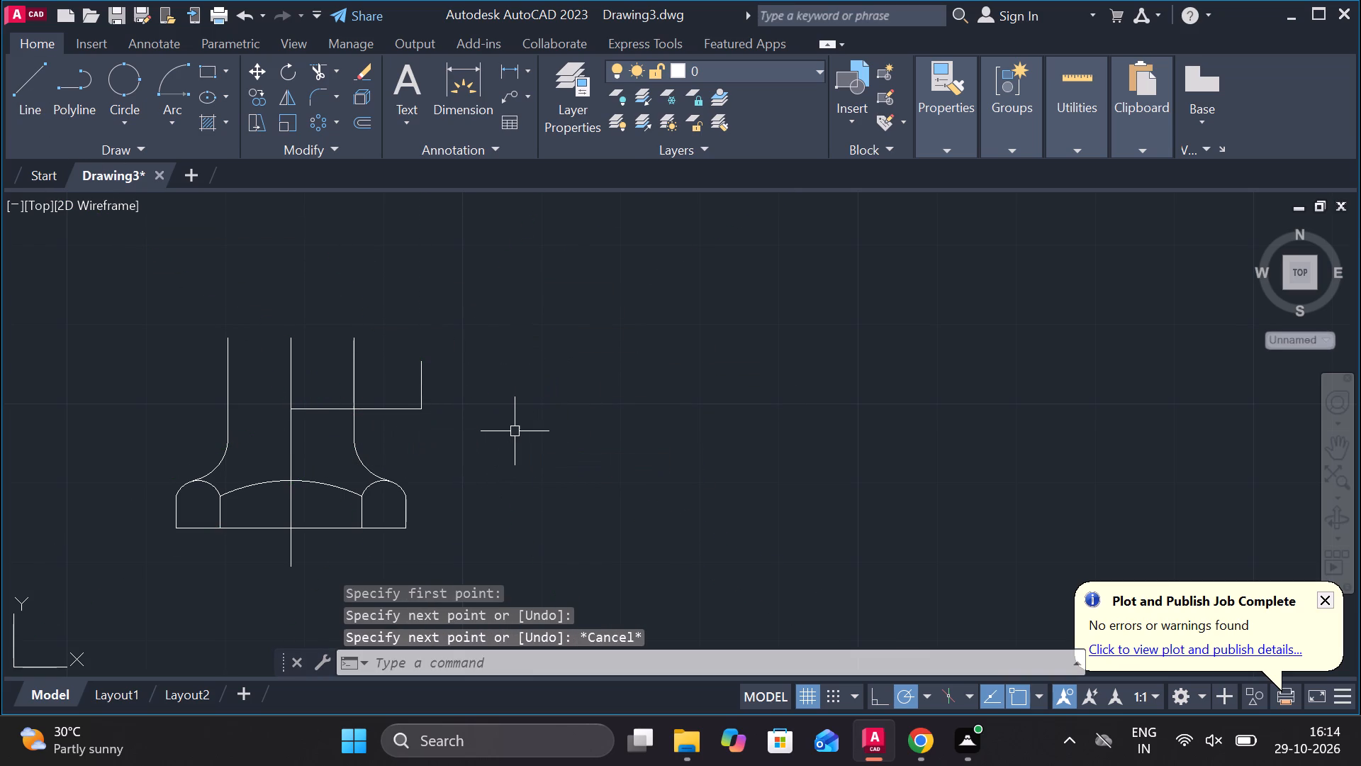
# Delete the 16.5 long horizontal line, leaving the short vertical line beside the shank.
pyautogui.click(386, 410)
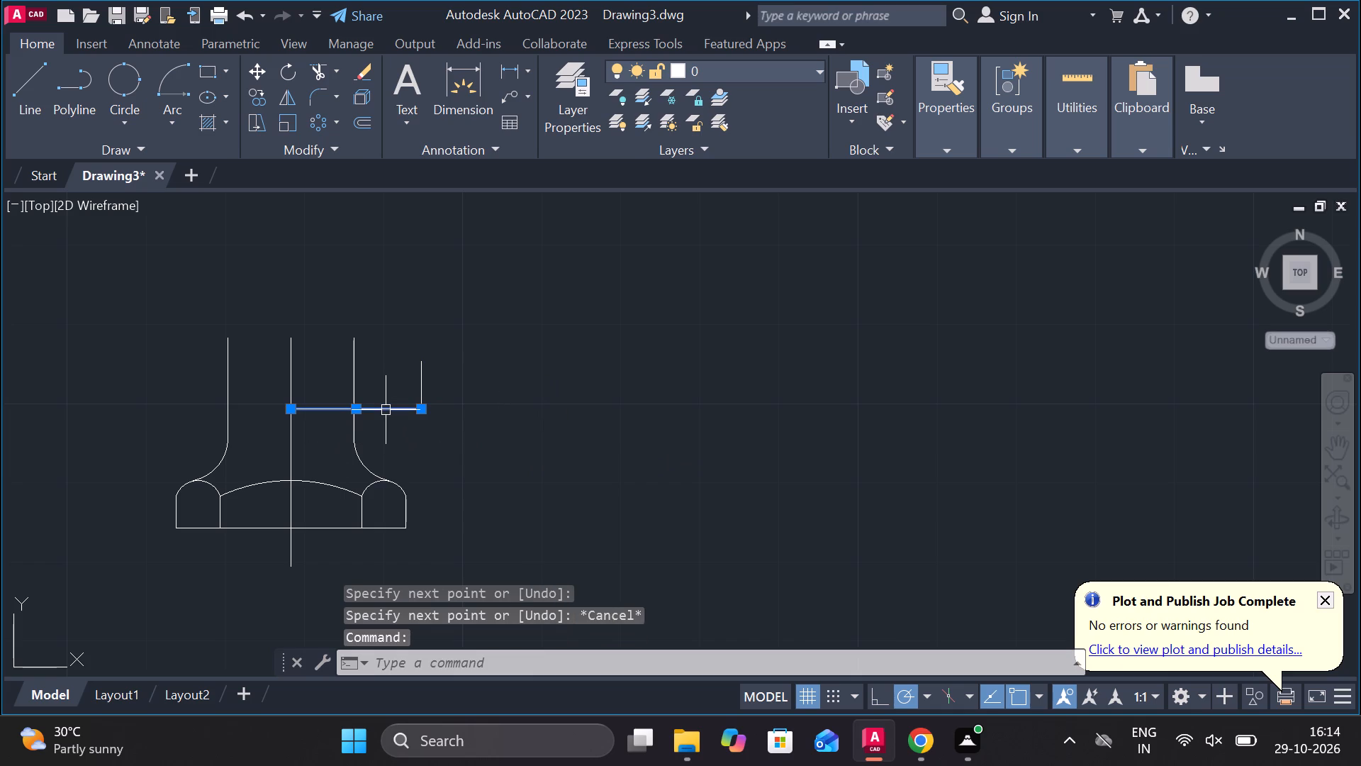
pyautogui.press('Delete')
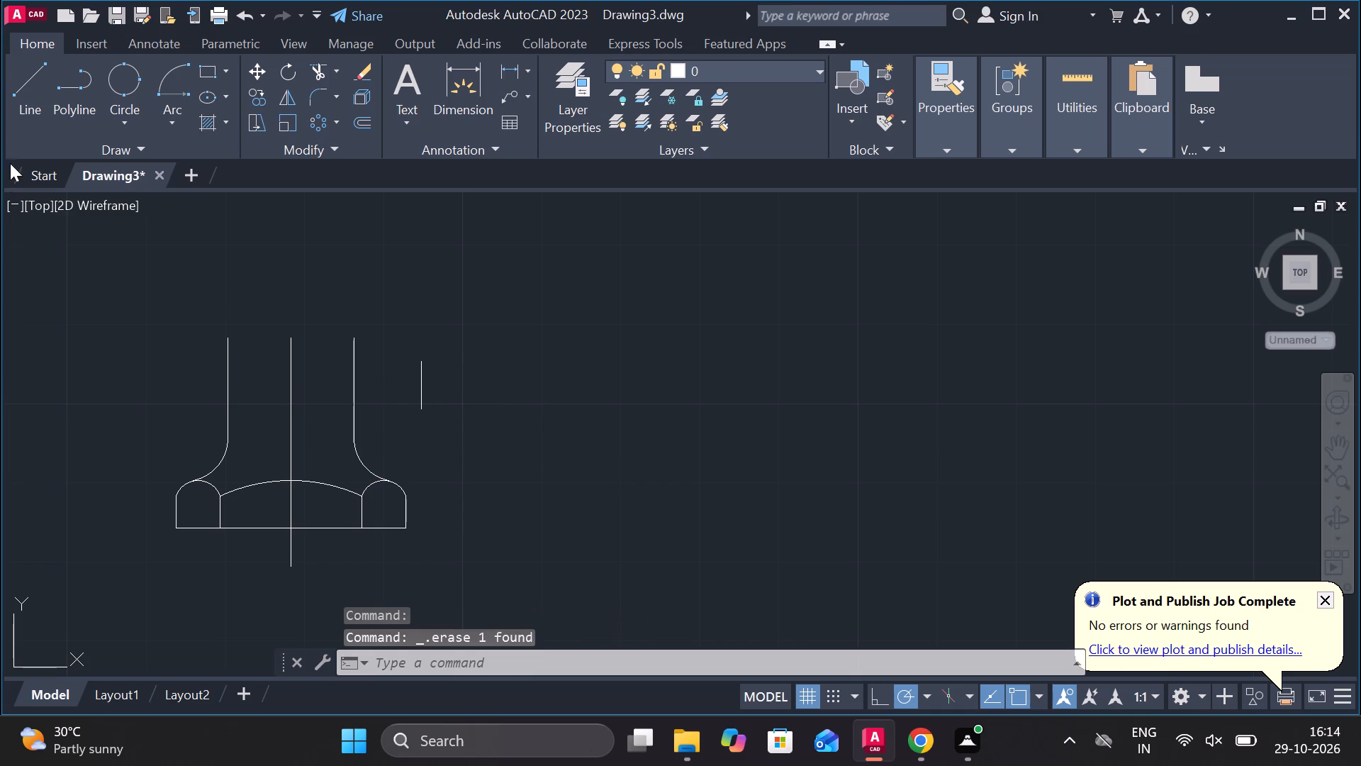
# From the short vertical's lower end, draw lines 33 left, 2 up, and horizontally back right past the vertical.
pyautogui.click(32, 107)
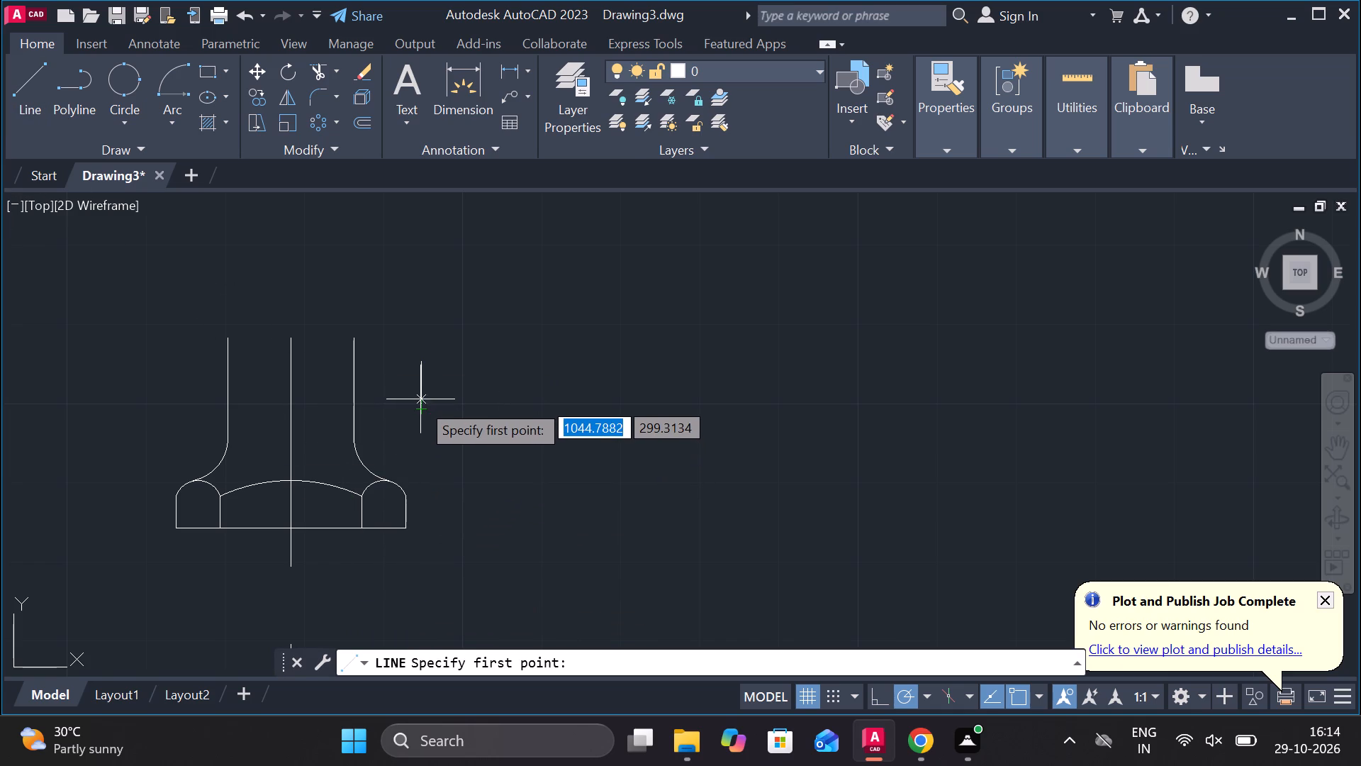
pyautogui.click(420, 402)
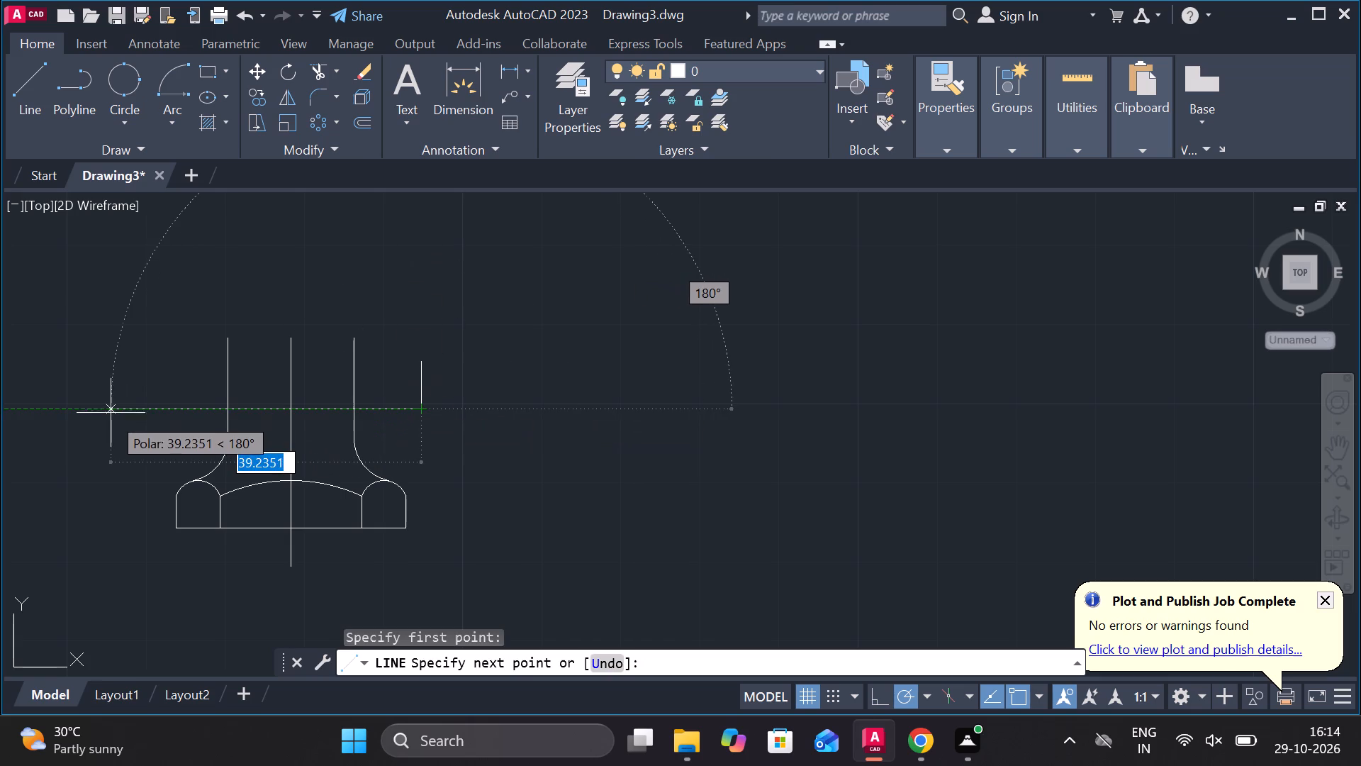
pyautogui.write('33')
pyautogui.press('Return')
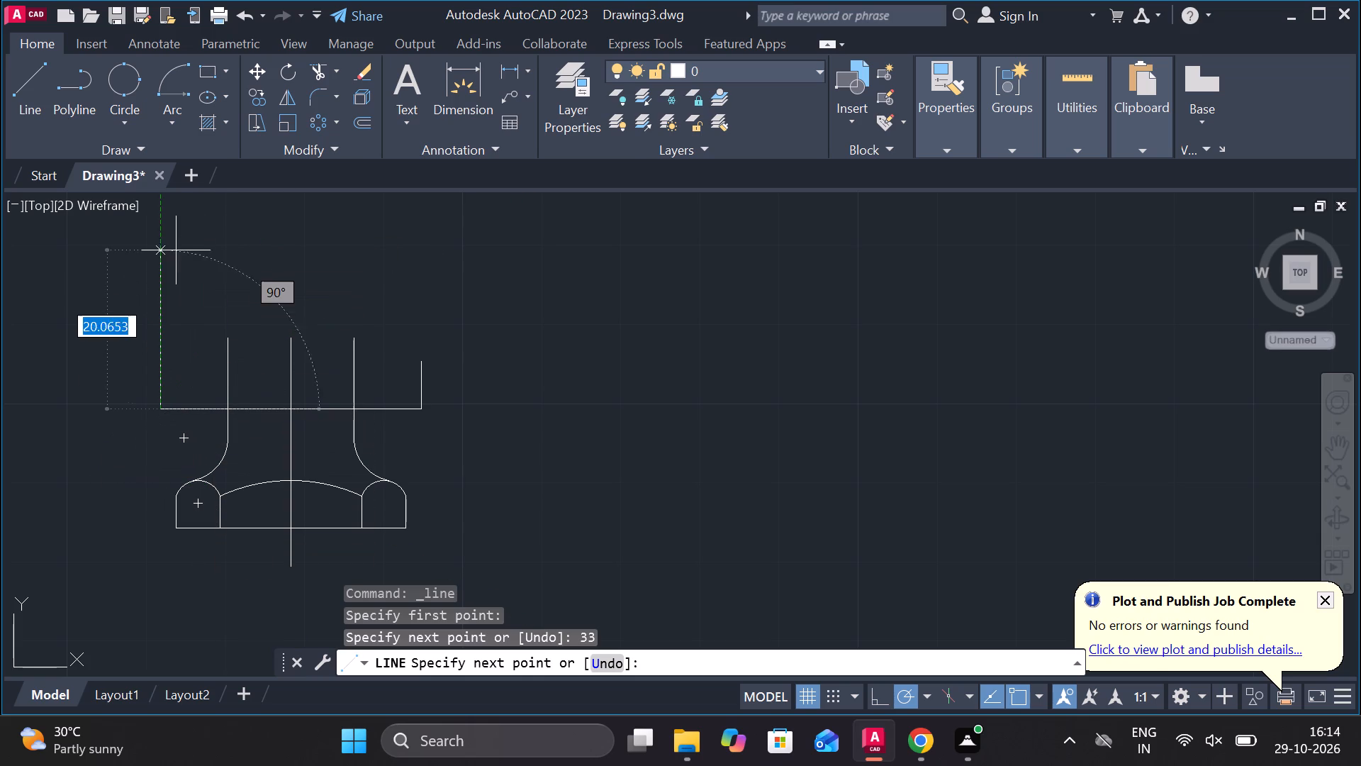
pyautogui.press('2')
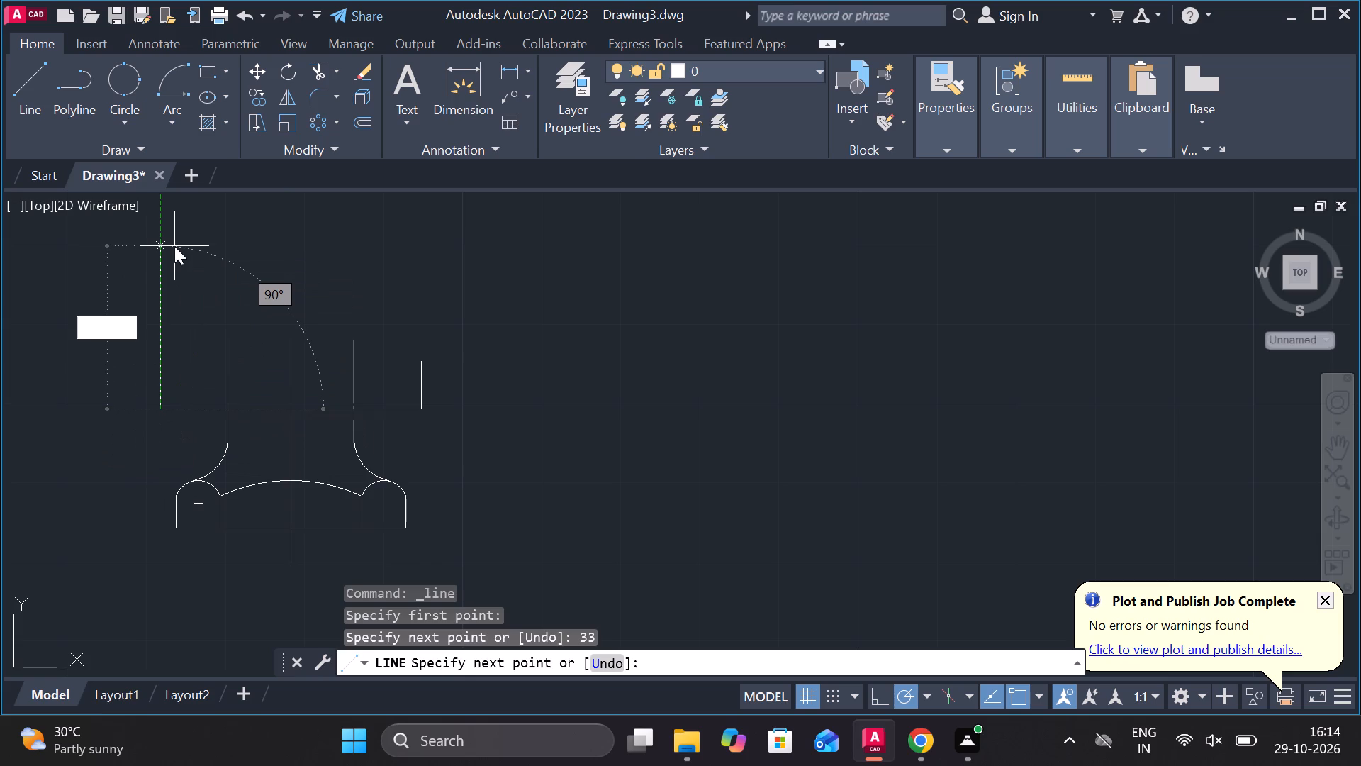
pyautogui.press('Return')
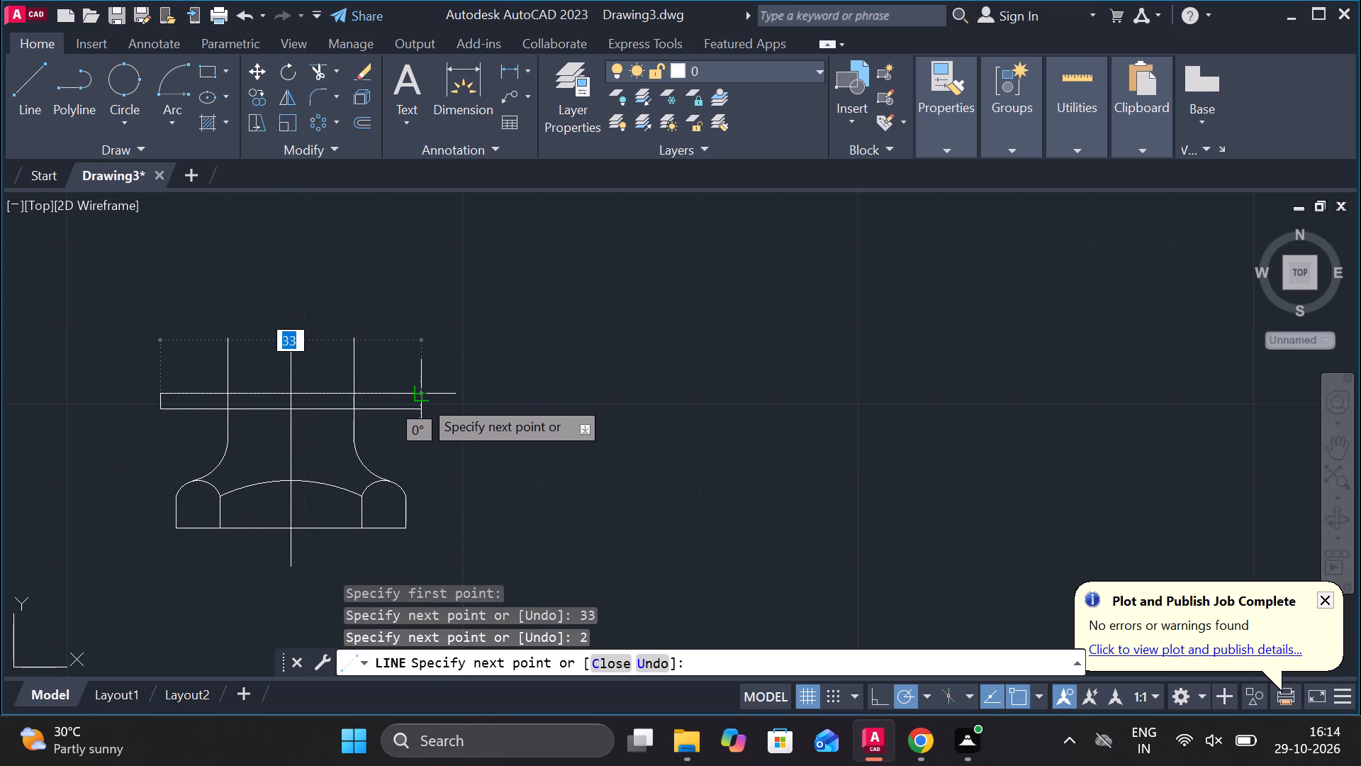
pyautogui.click(527, 393)
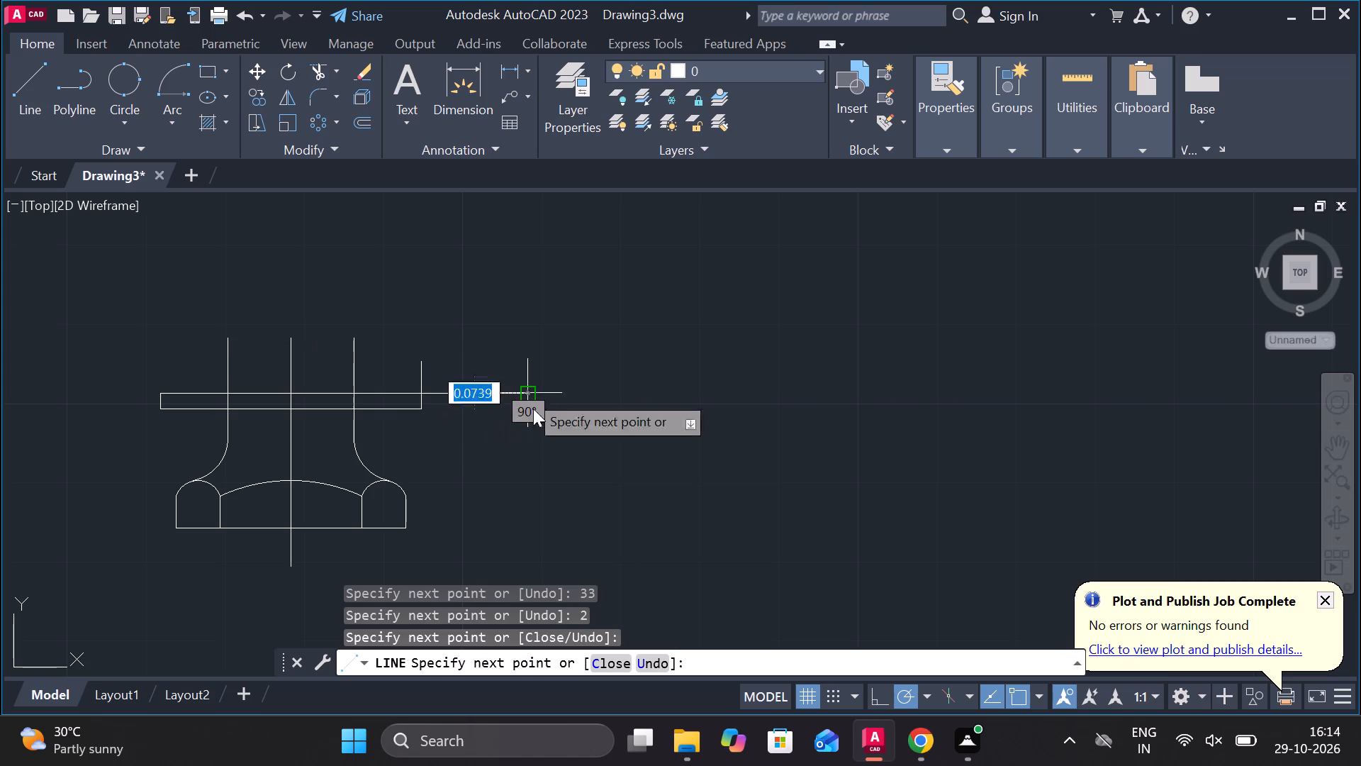
pyautogui.press('Escape')
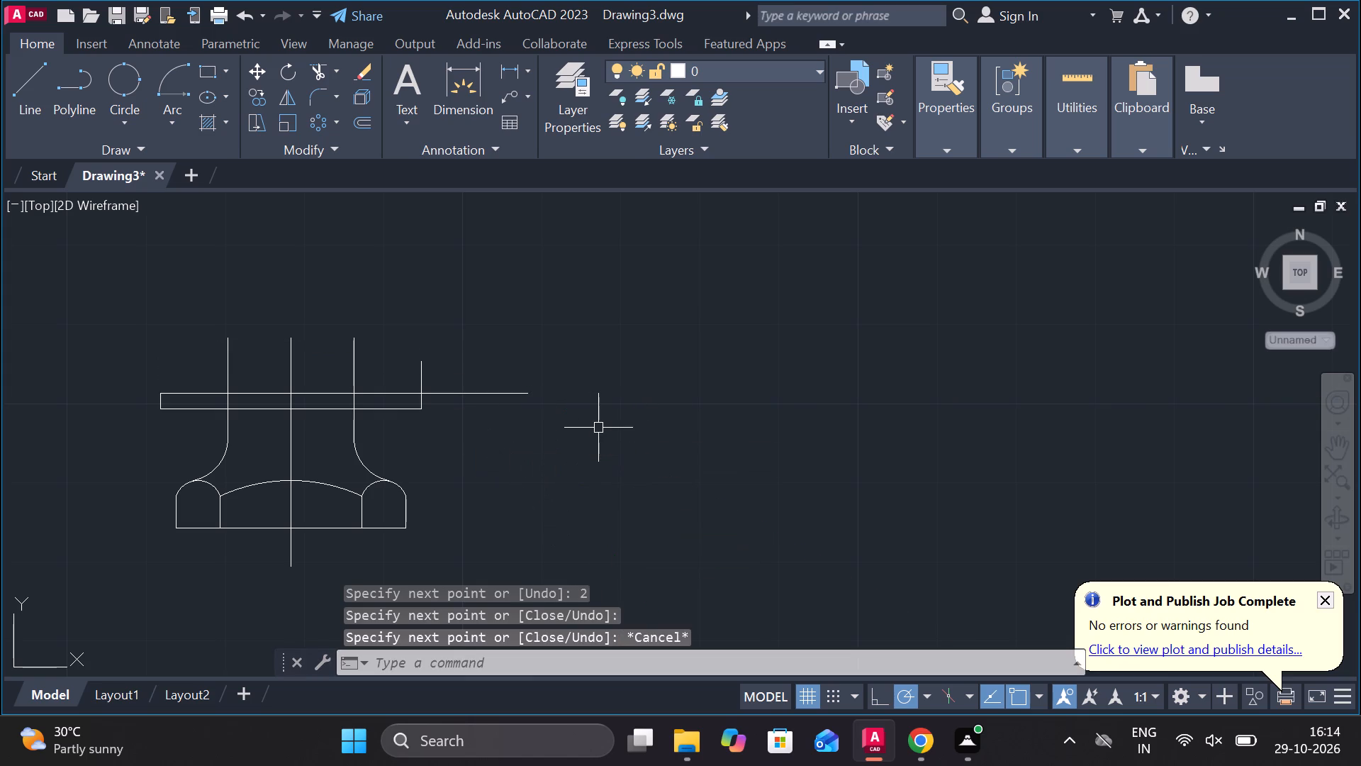
# Trim the vertical and horizontal overhangs beyond the upper right corner of the 33 x 2 rectangle.
pyautogui.click(321, 72)
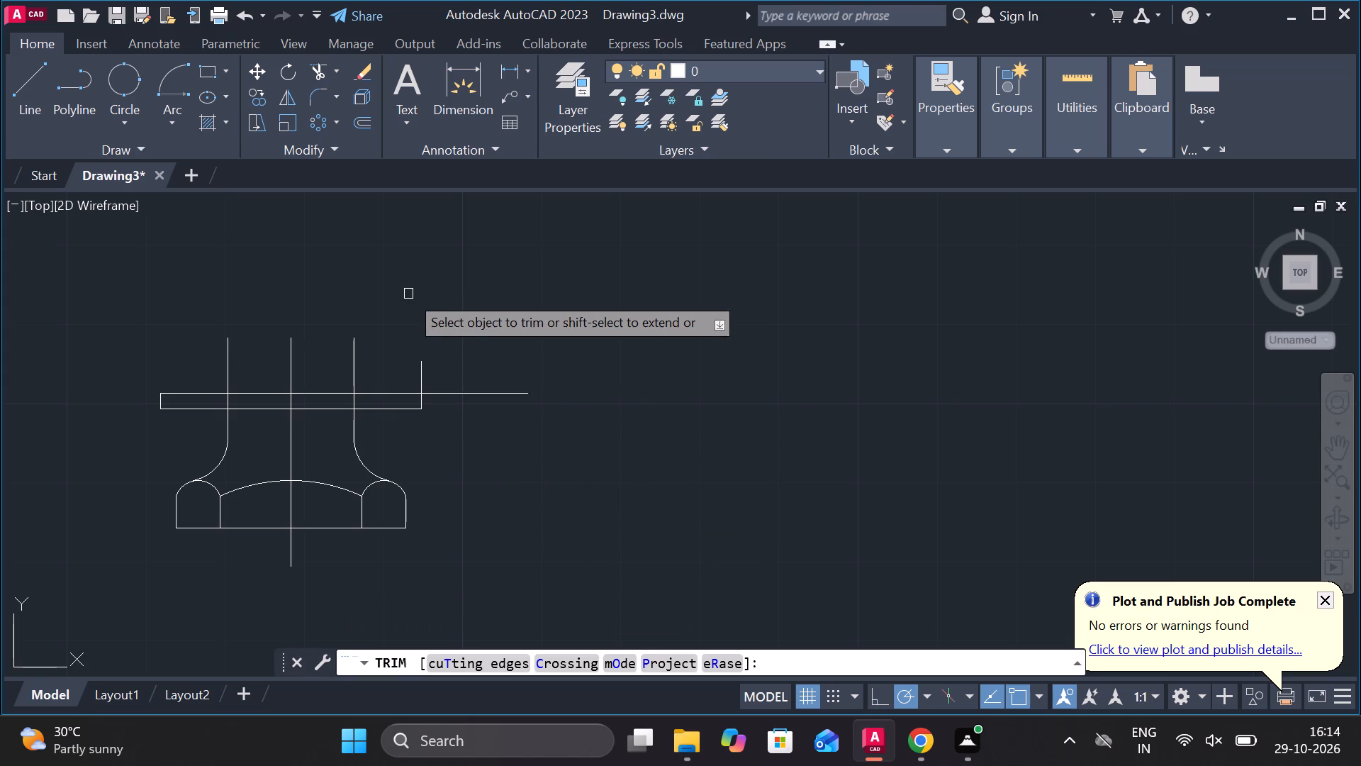
pyautogui.click(422, 366)
pyautogui.click(451, 391)
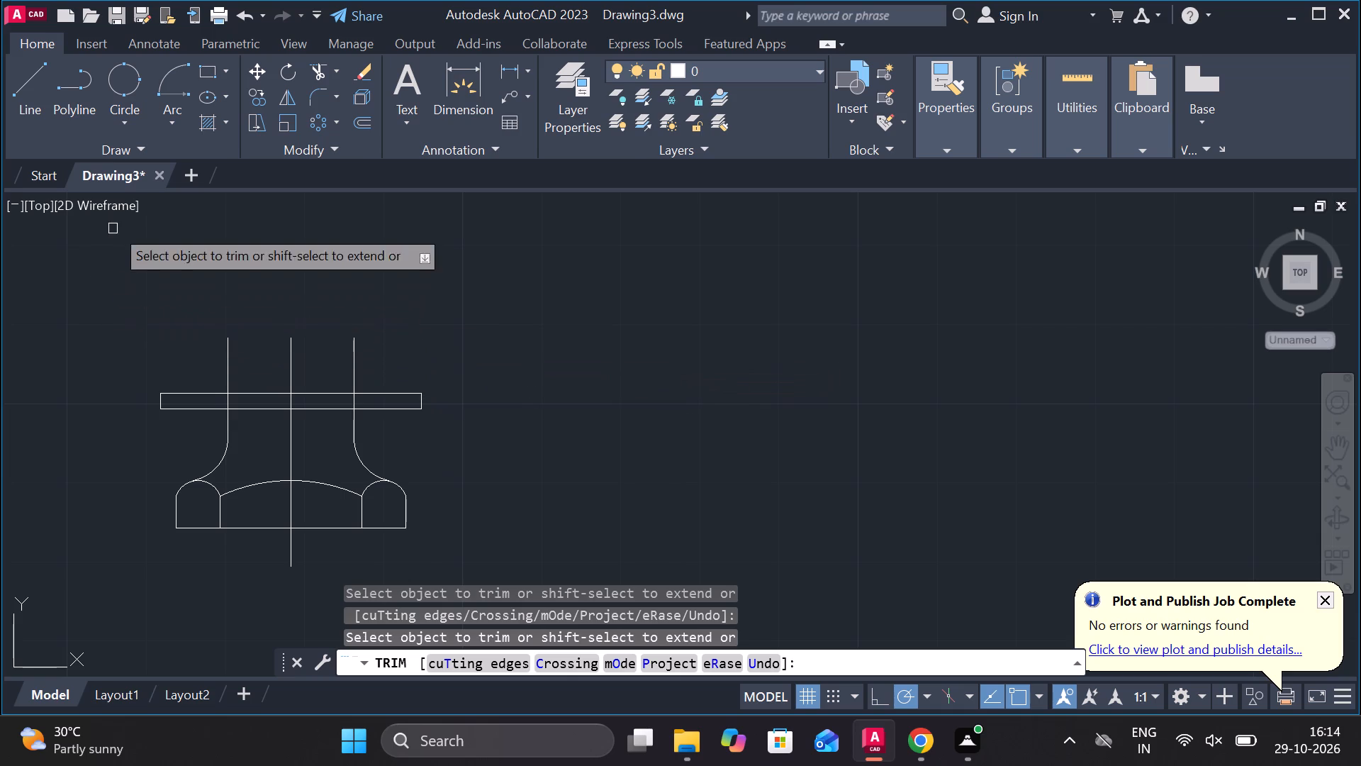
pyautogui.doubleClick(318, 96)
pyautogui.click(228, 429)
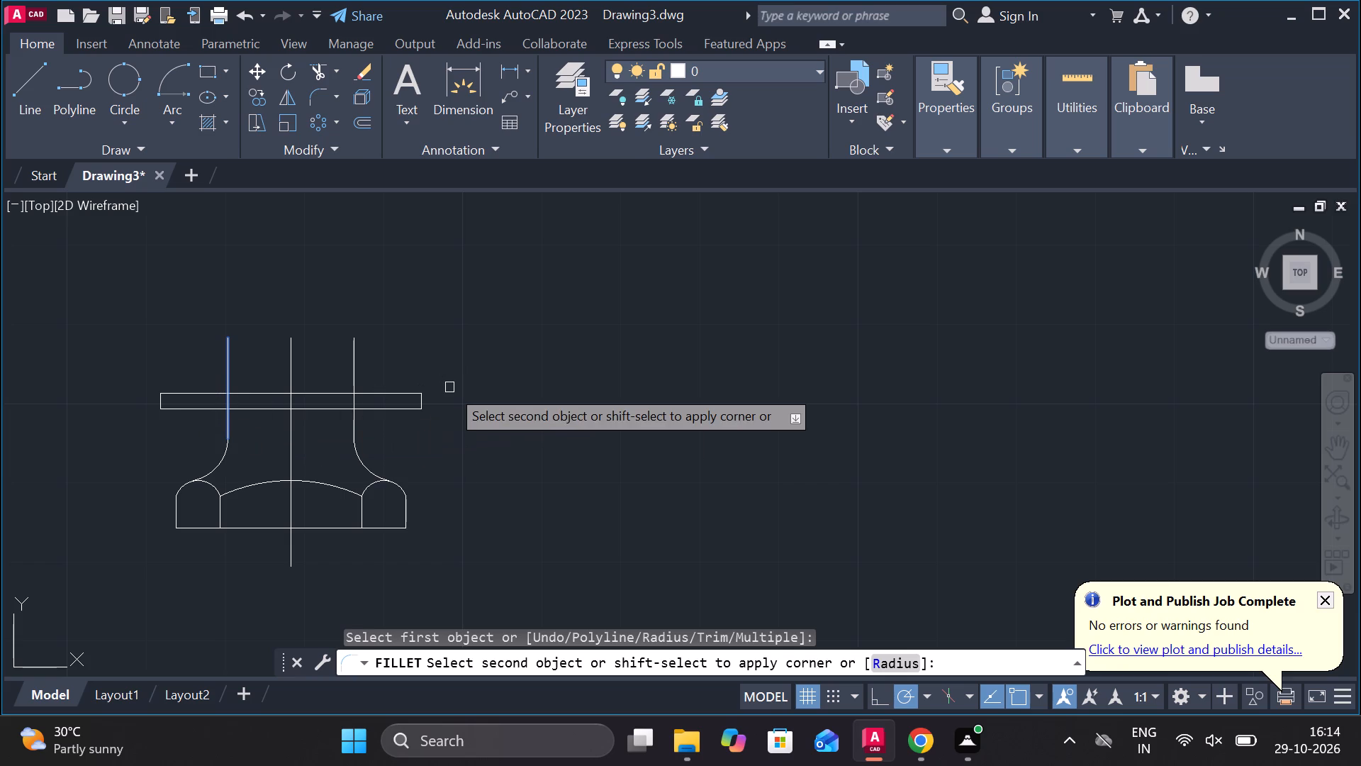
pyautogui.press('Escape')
# Trim both 16-wide shank side lines above and inside the 33 x 2 collar, leaving them ending at its lower edge.
pyautogui.scroll(2, 196, 379)
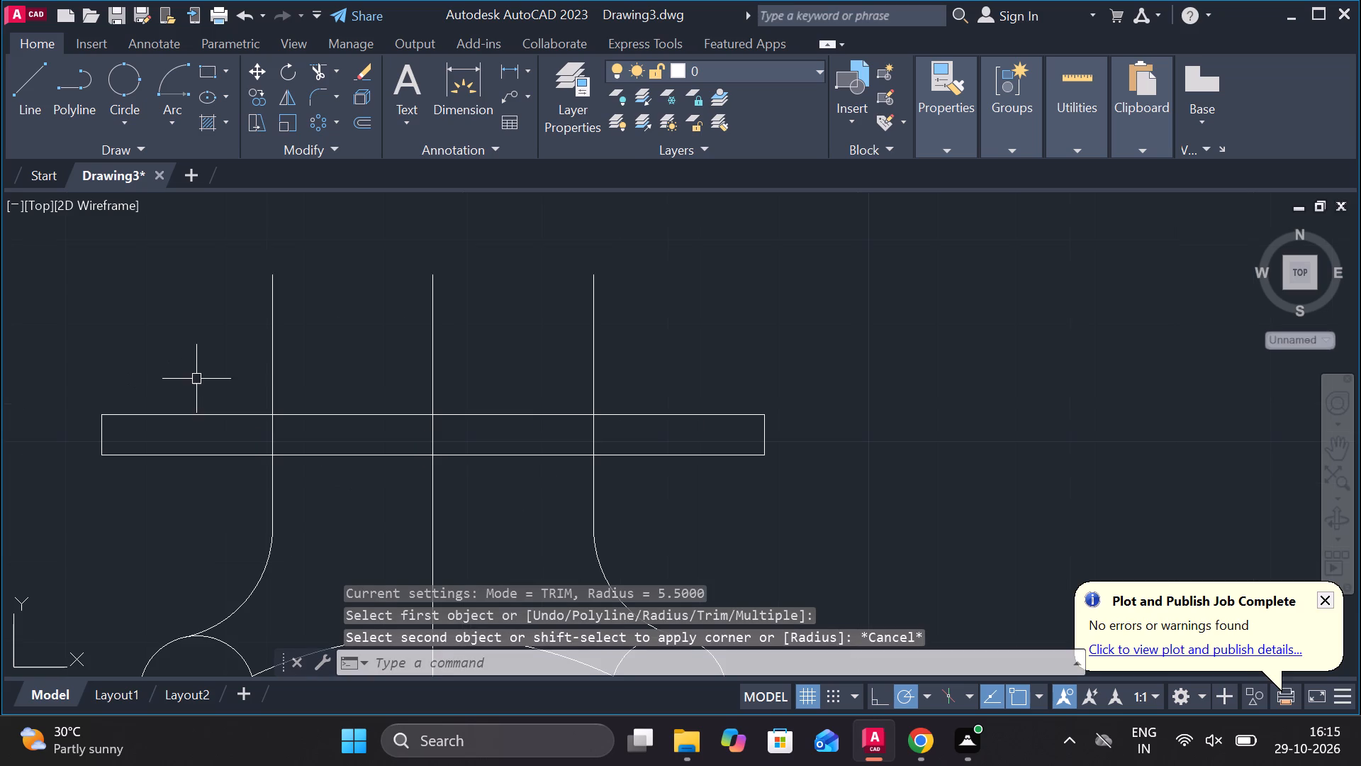
pyautogui.click(320, 76)
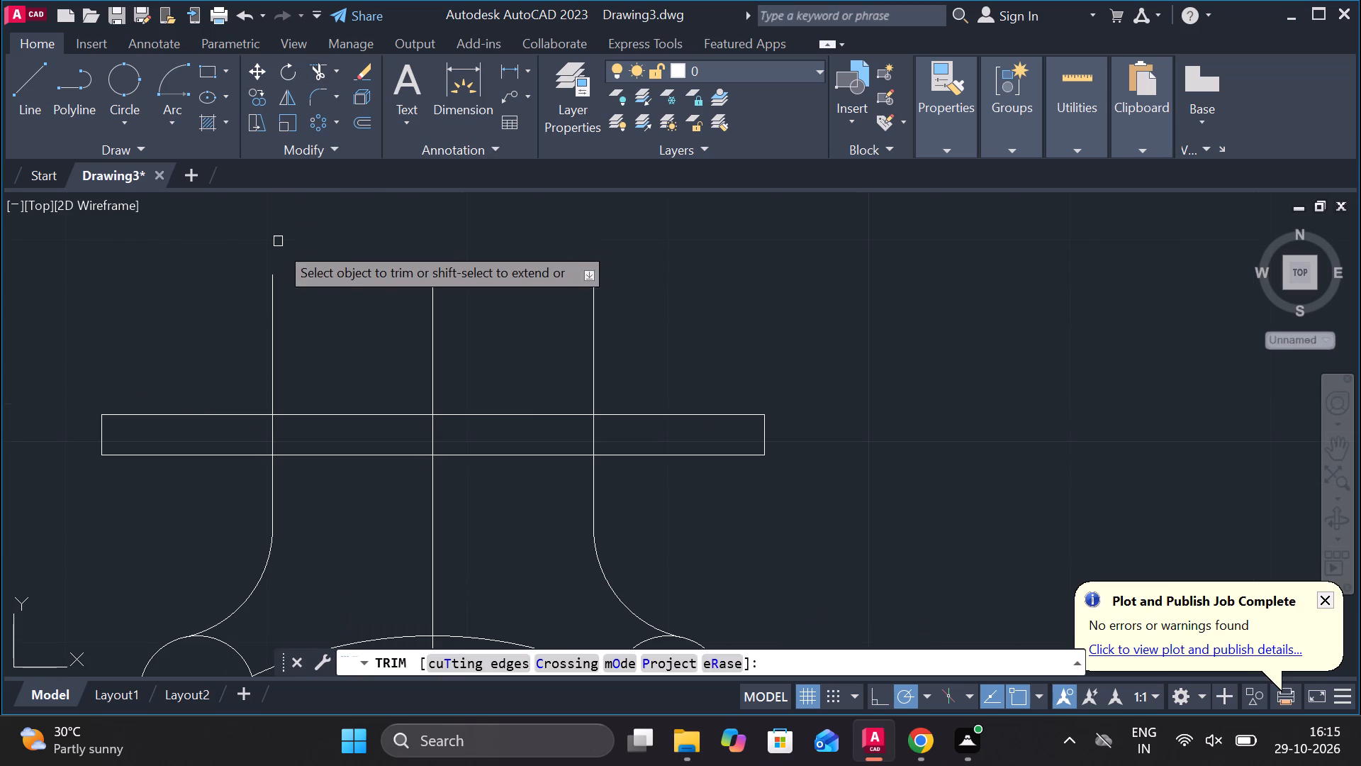
pyautogui.click(271, 276)
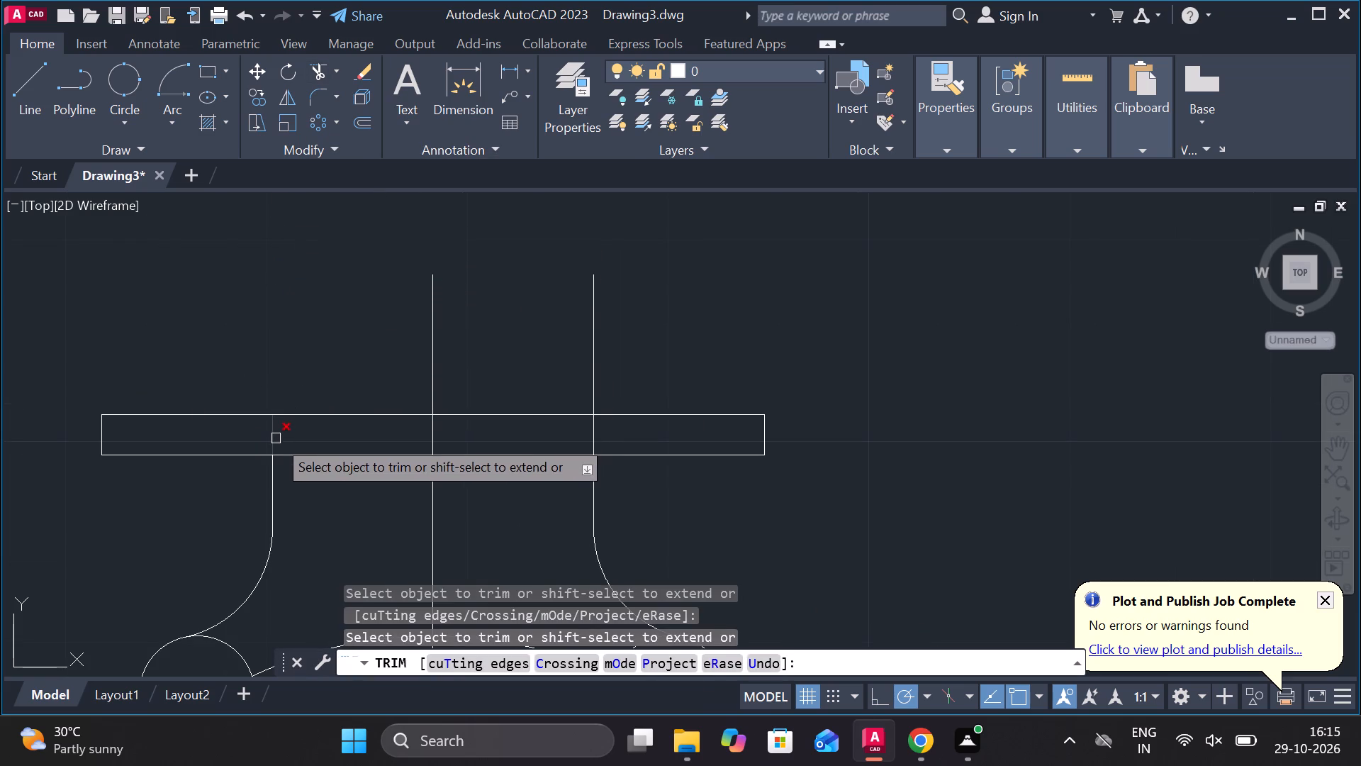
pyautogui.click(276, 438)
pyautogui.doubleClick(590, 348)
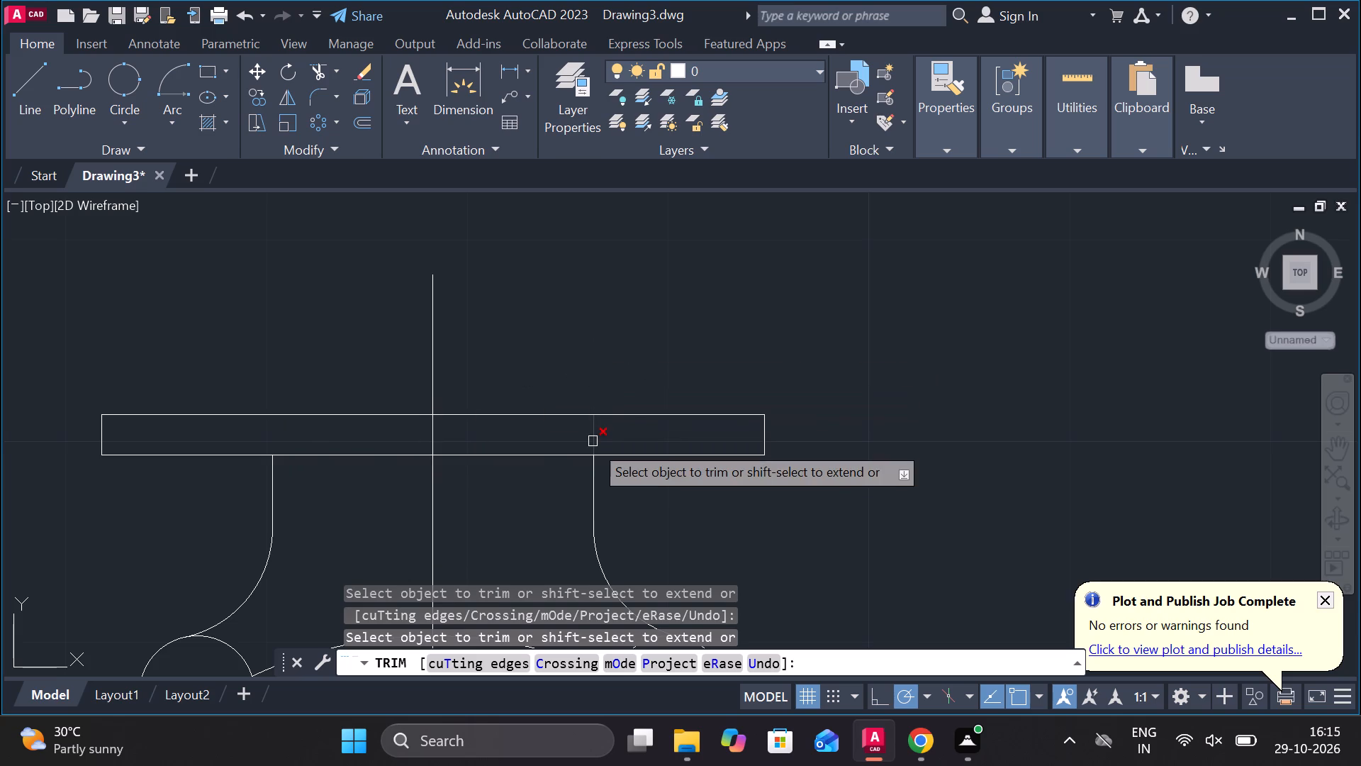
pyautogui.click(593, 443)
pyautogui.press('Escape')
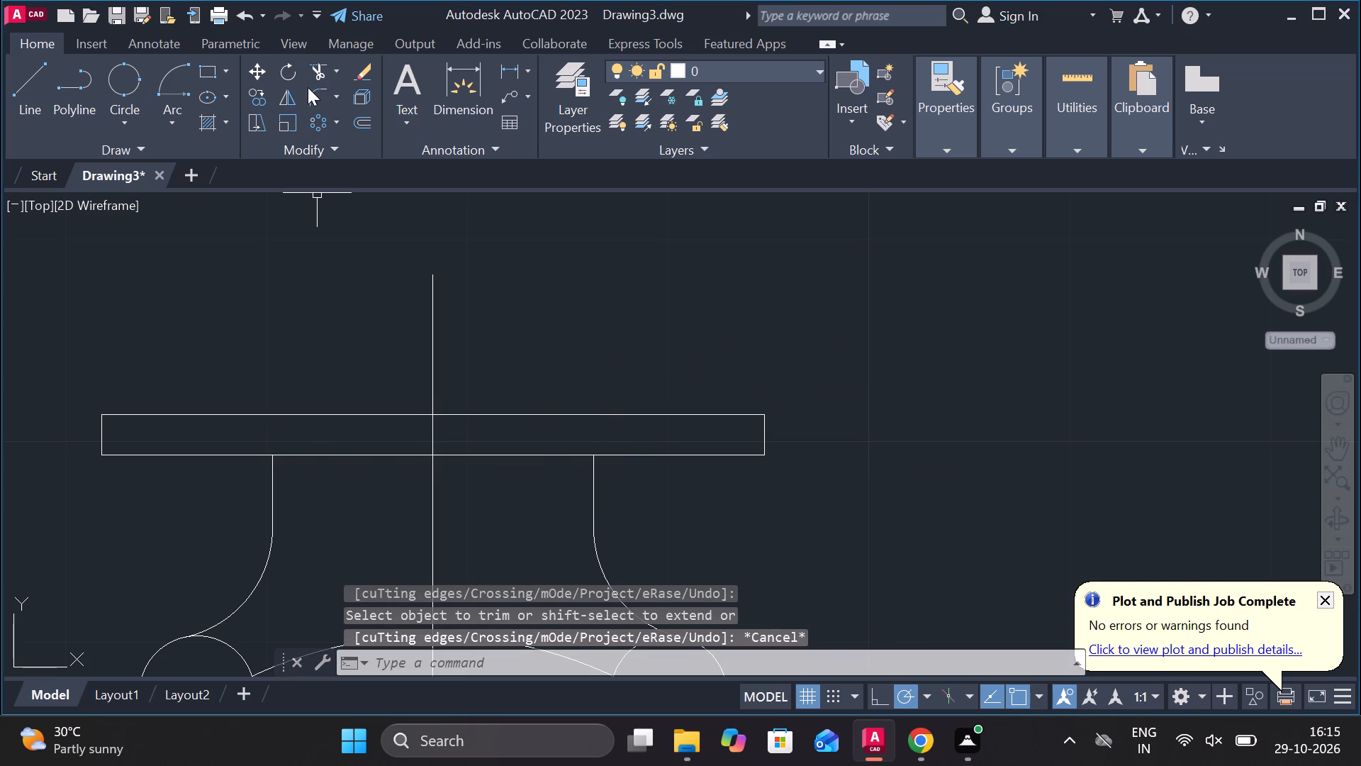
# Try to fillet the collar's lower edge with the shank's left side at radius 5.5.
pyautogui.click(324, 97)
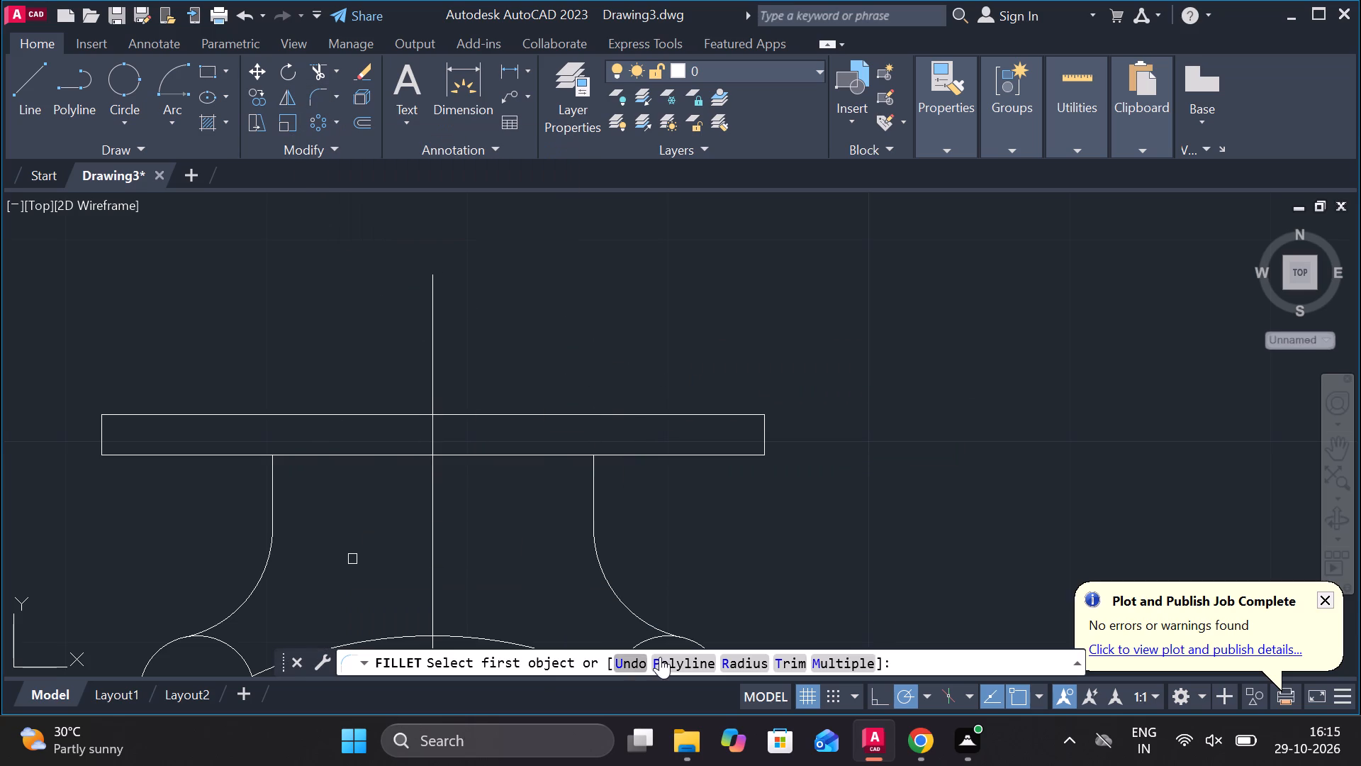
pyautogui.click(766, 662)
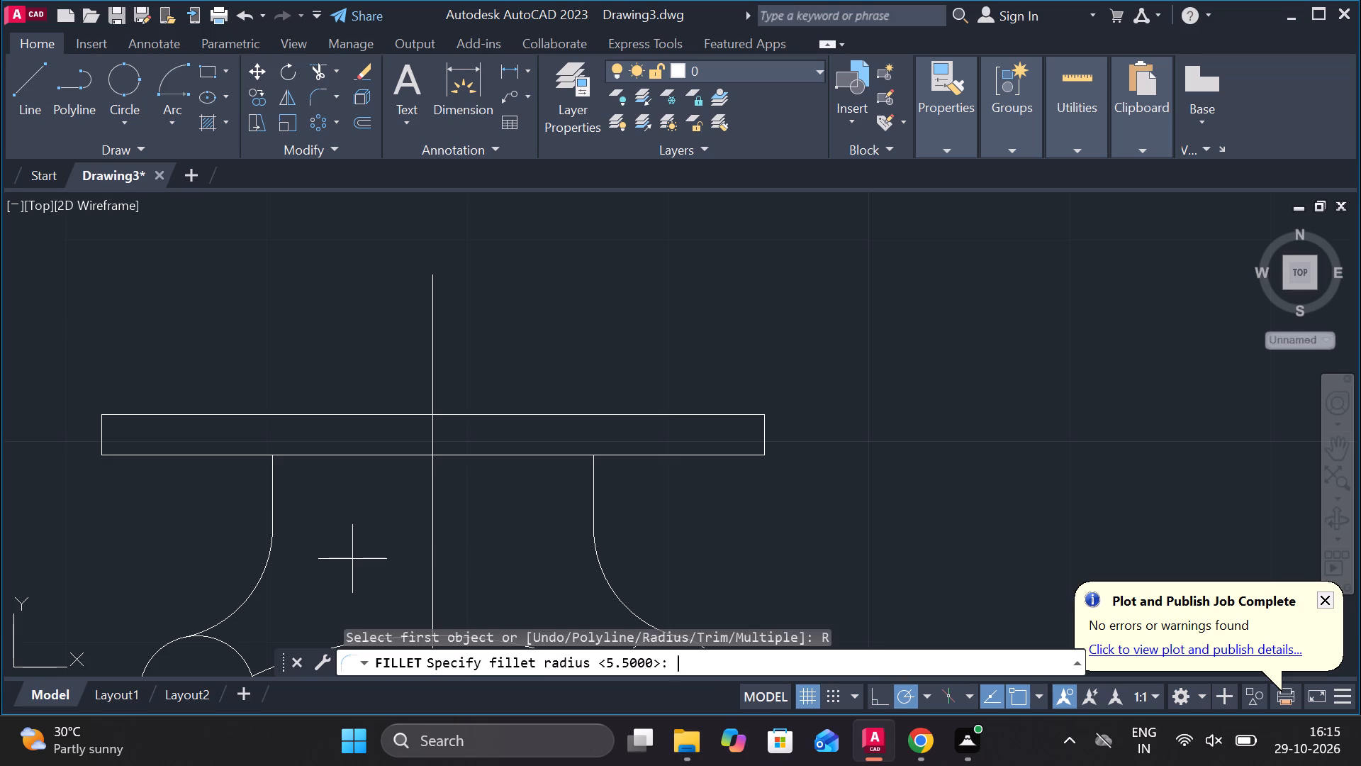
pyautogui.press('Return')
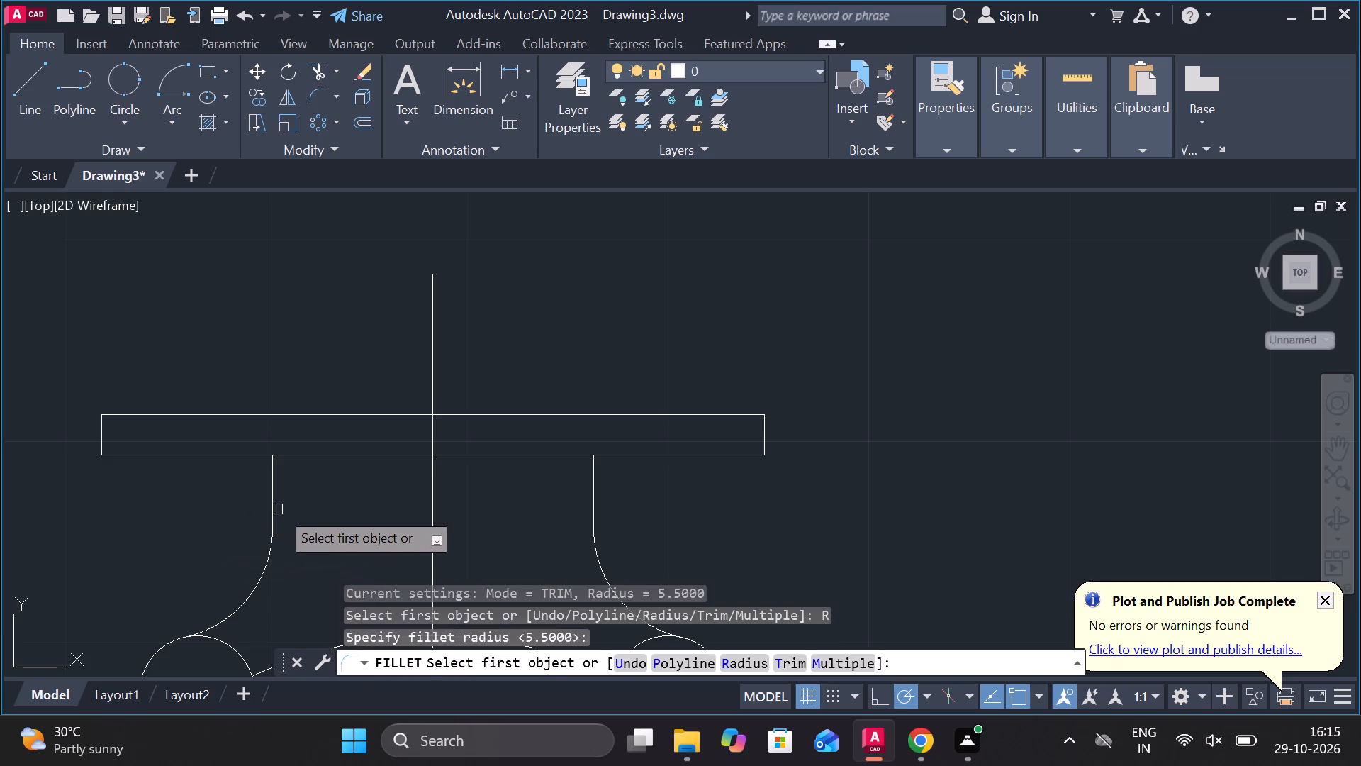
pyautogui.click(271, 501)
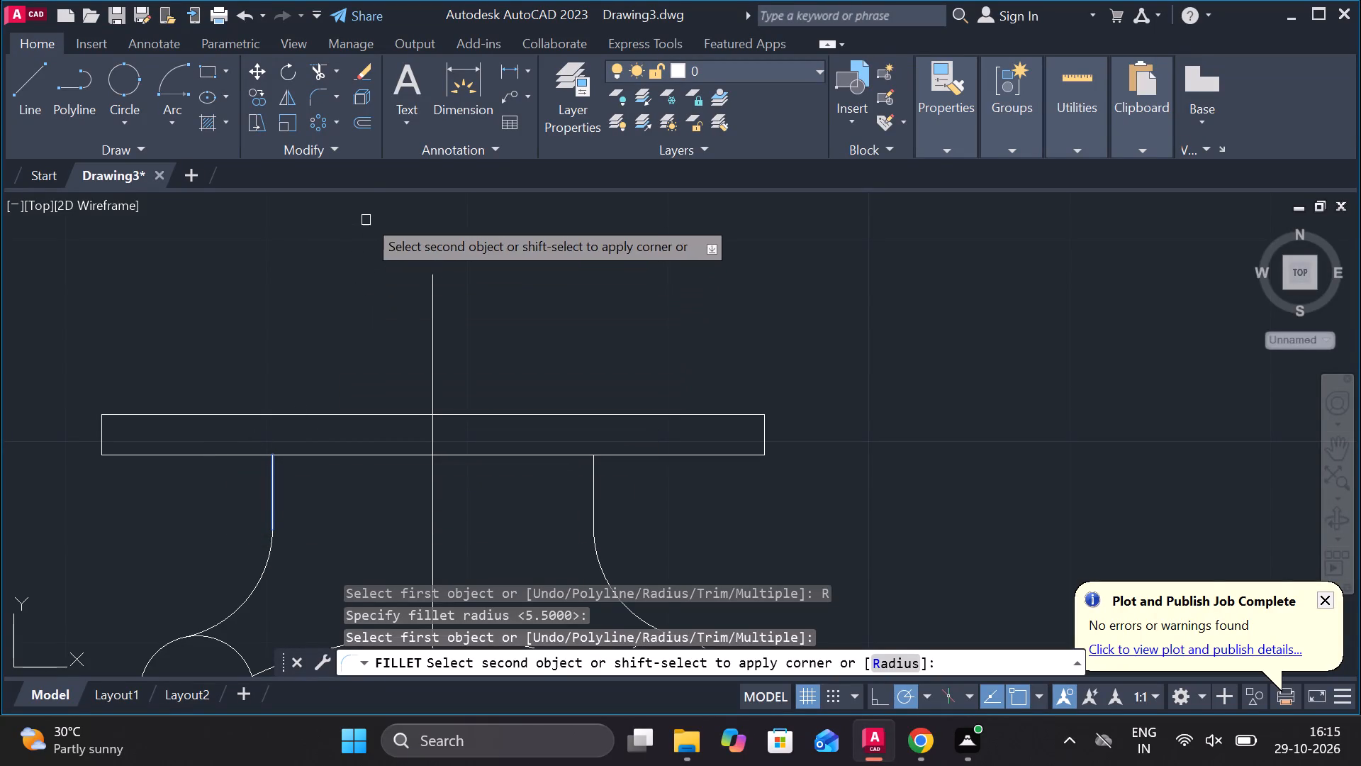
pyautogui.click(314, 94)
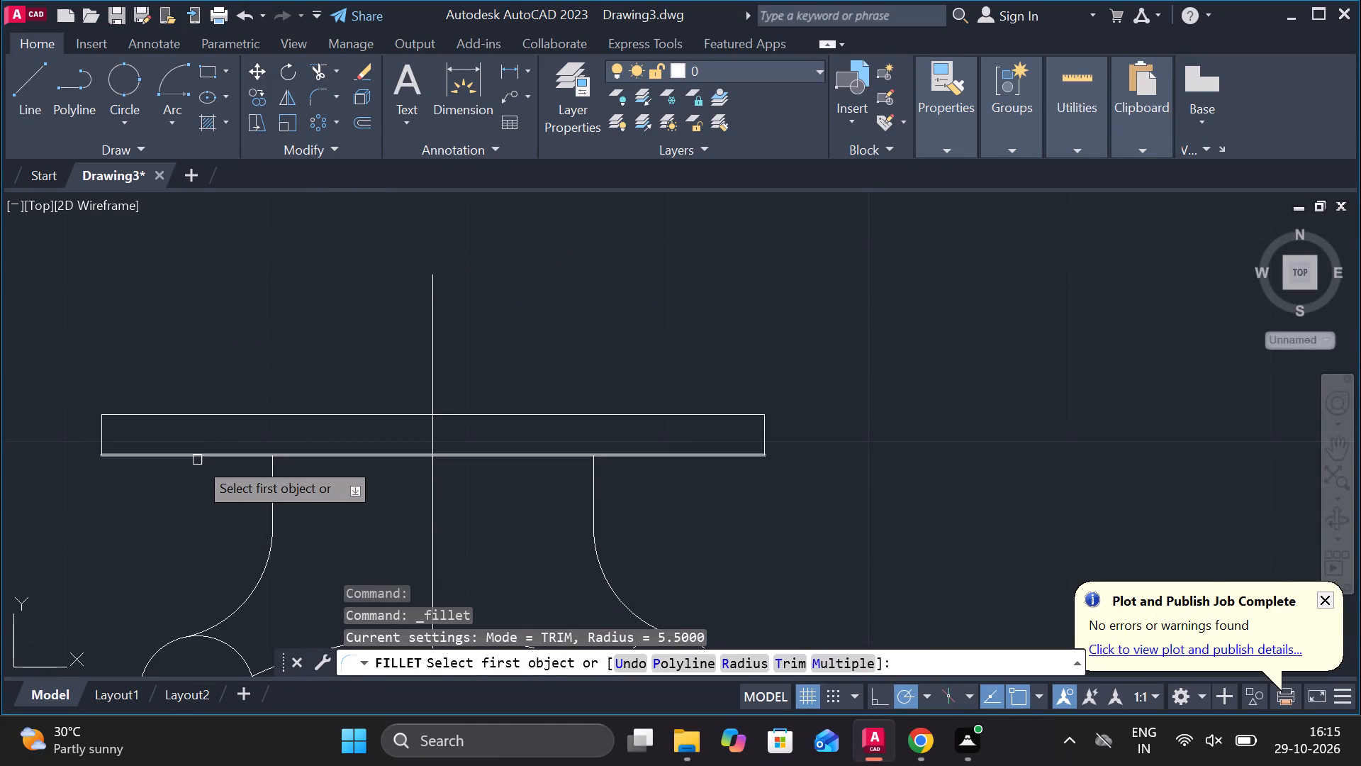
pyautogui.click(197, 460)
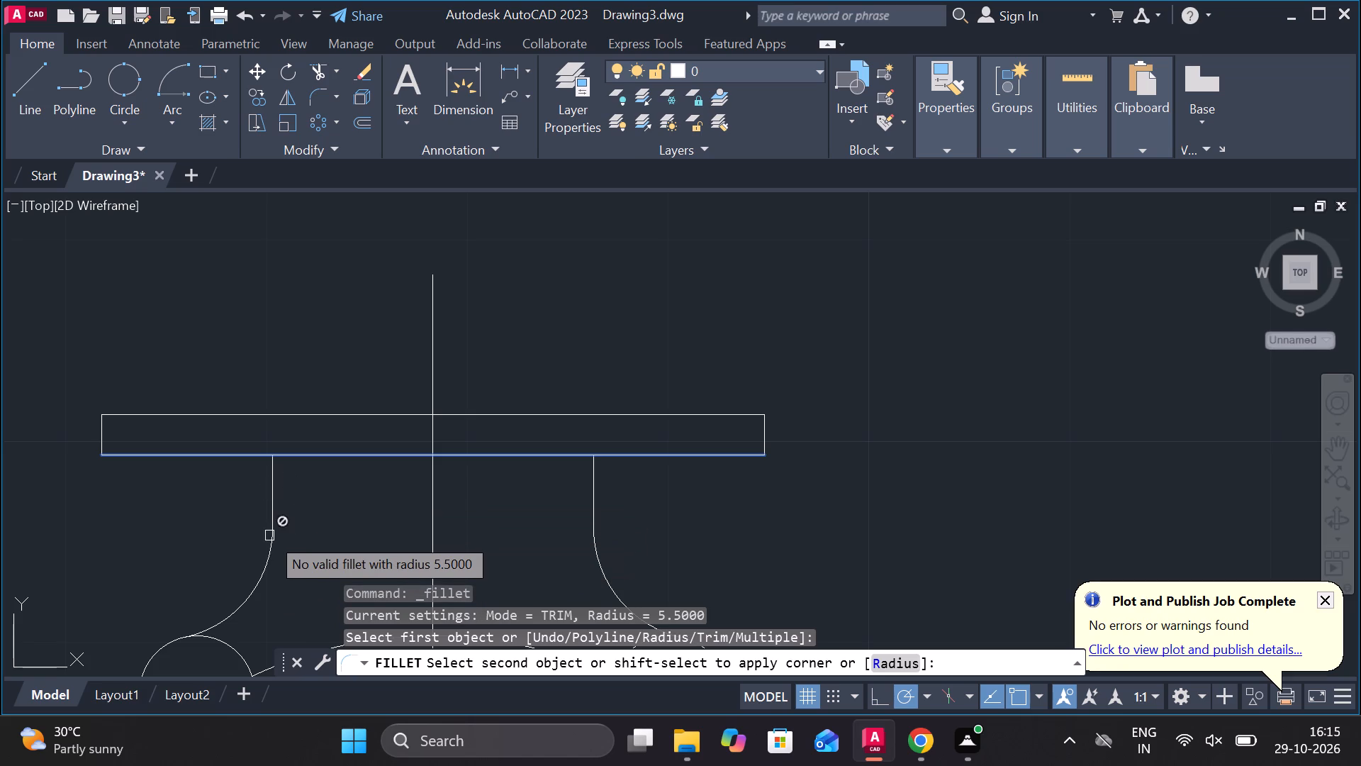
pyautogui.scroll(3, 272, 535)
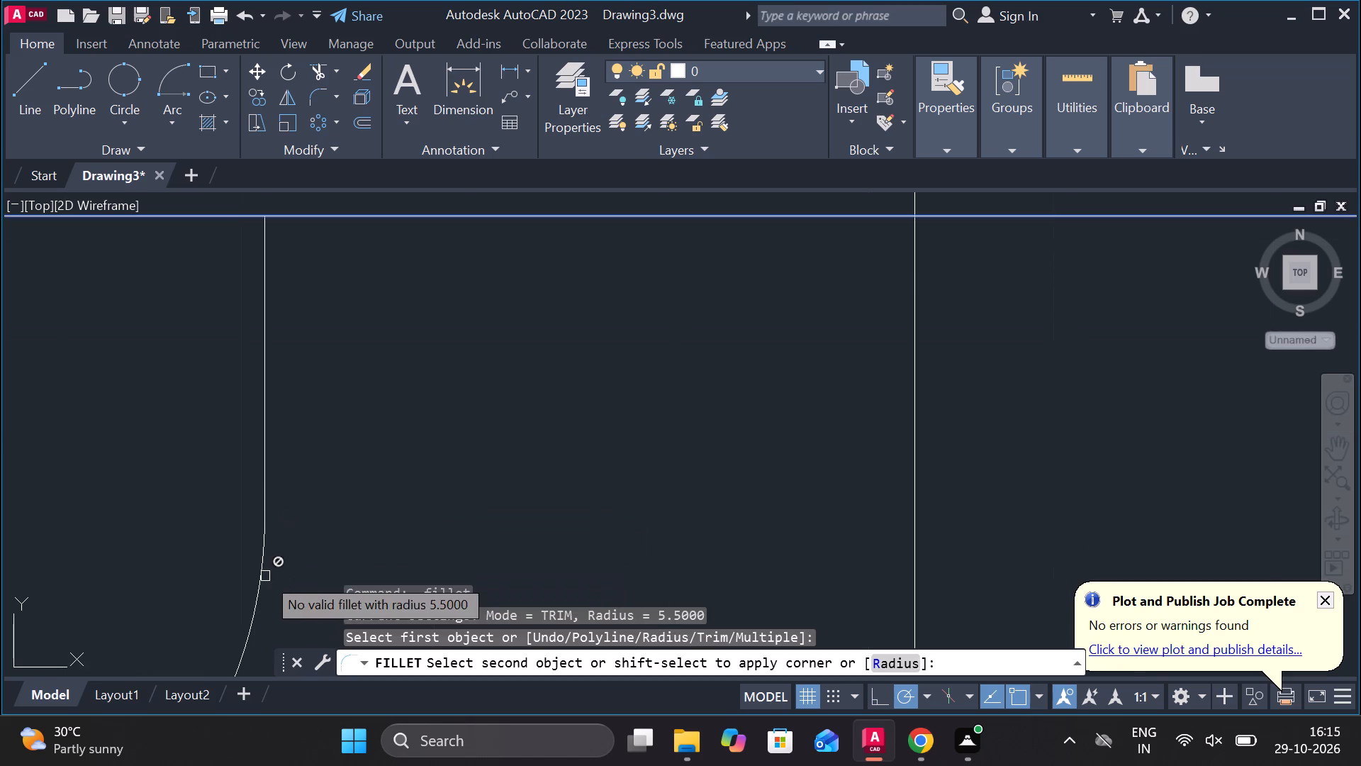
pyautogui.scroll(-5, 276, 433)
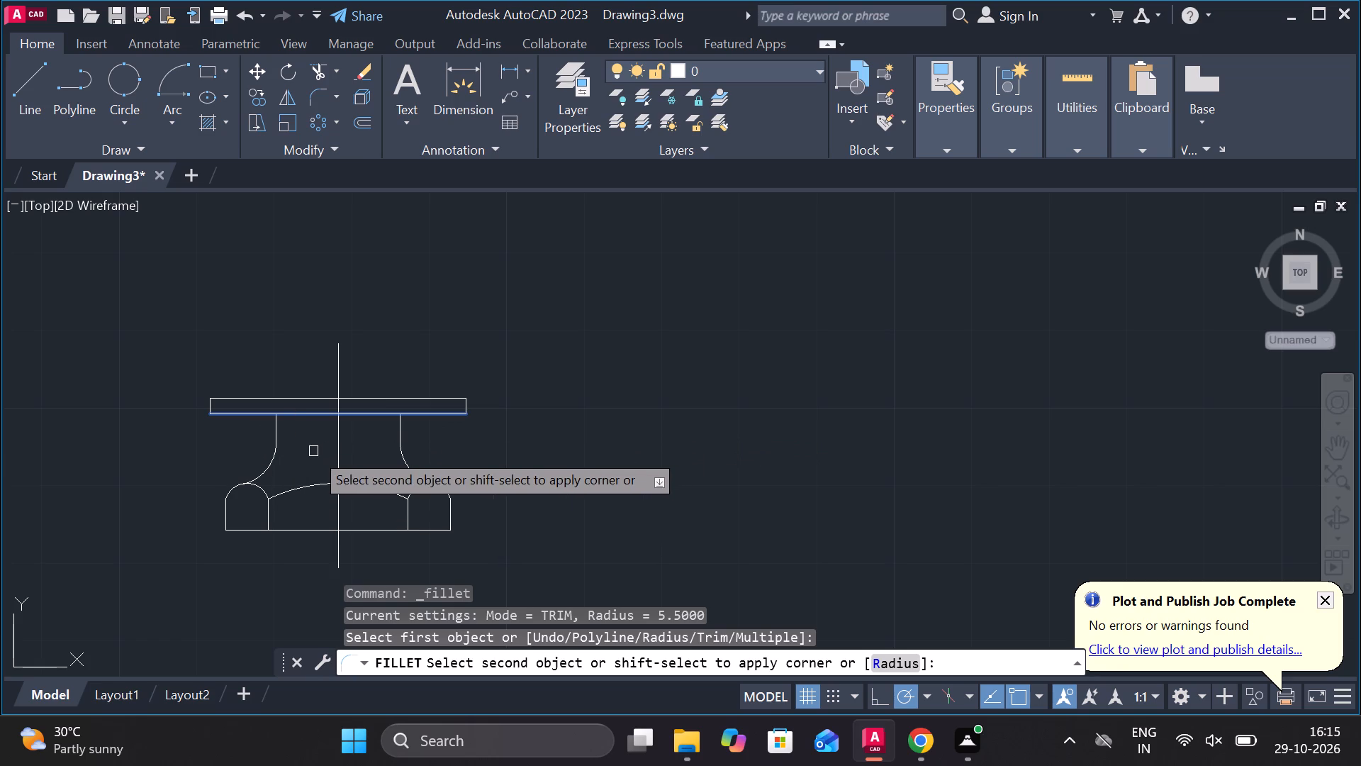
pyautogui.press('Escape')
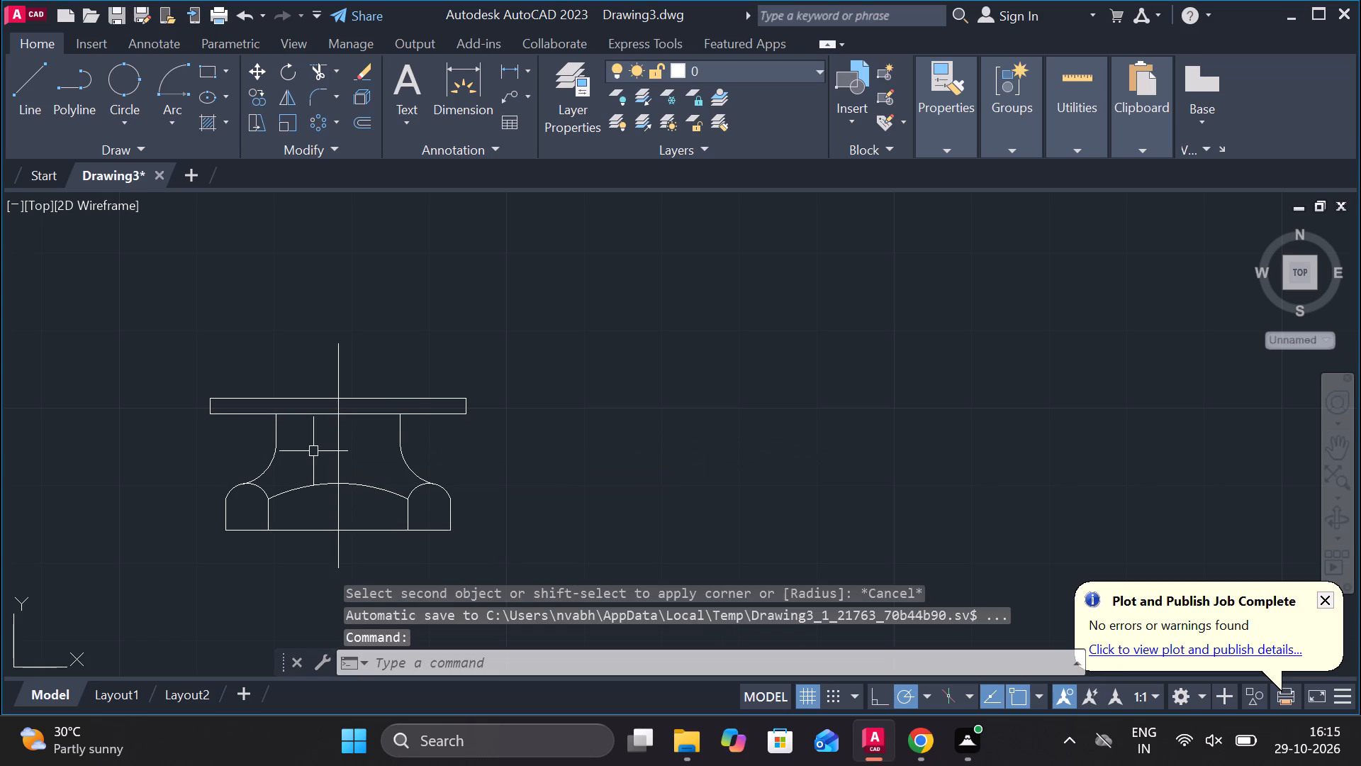
# Extend the shank's left side line down to the large middle arc of the strip.
pyautogui.write('EX')
pyautogui.press('Return')
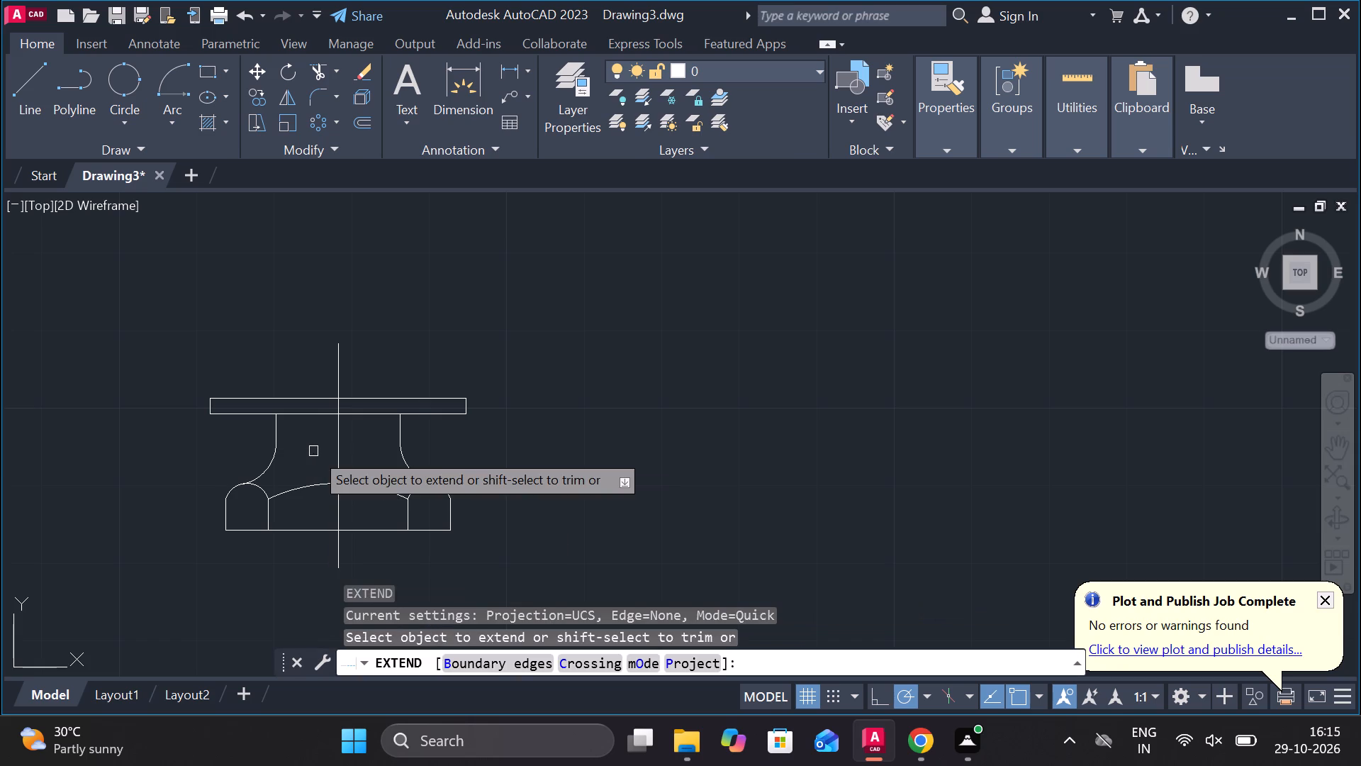
pyautogui.click(274, 434)
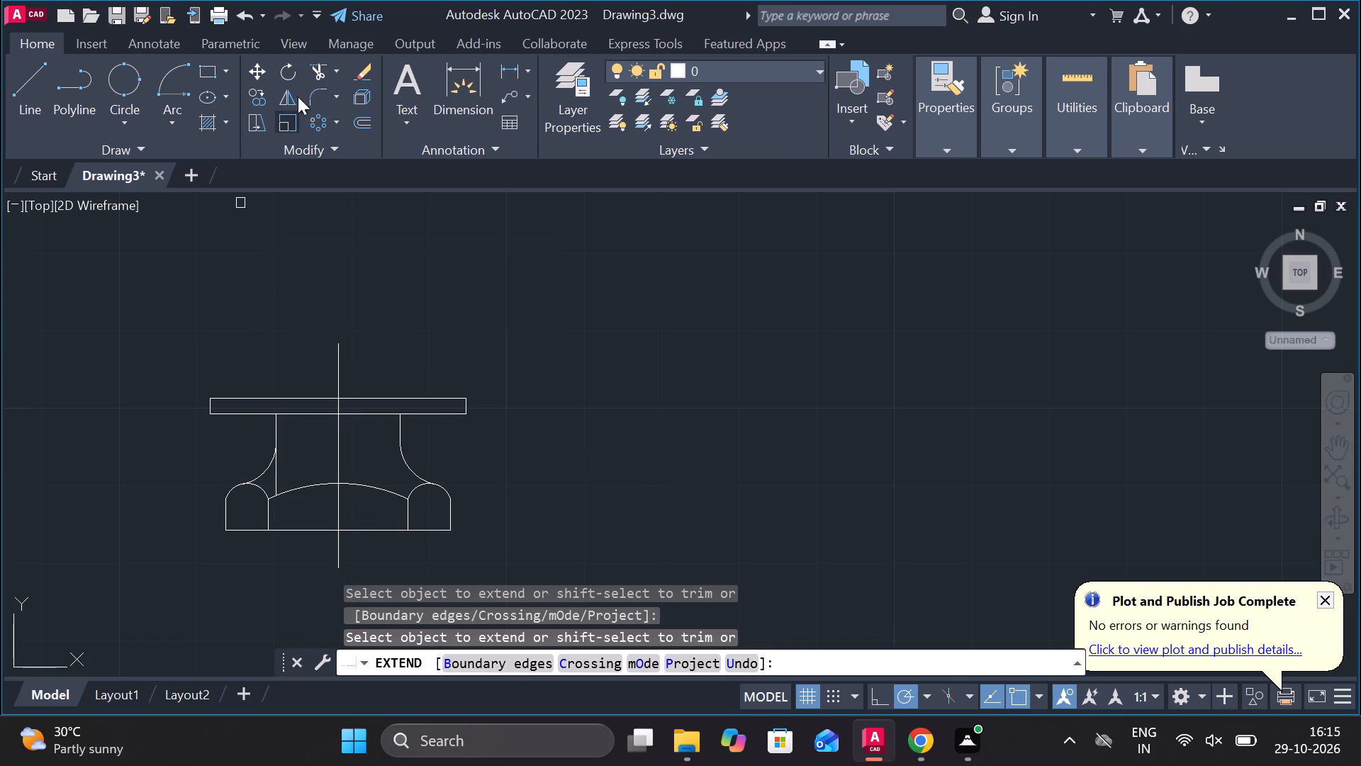
pyautogui.press('Escape')
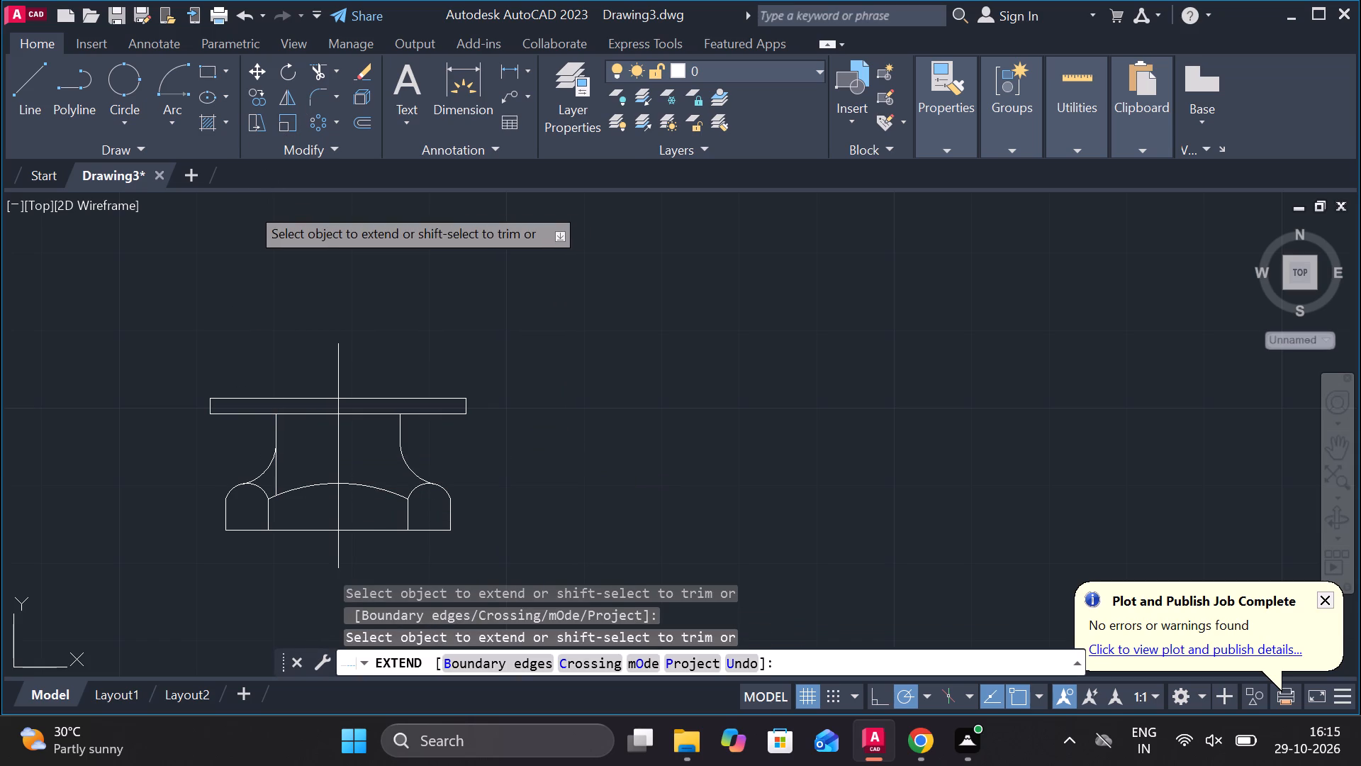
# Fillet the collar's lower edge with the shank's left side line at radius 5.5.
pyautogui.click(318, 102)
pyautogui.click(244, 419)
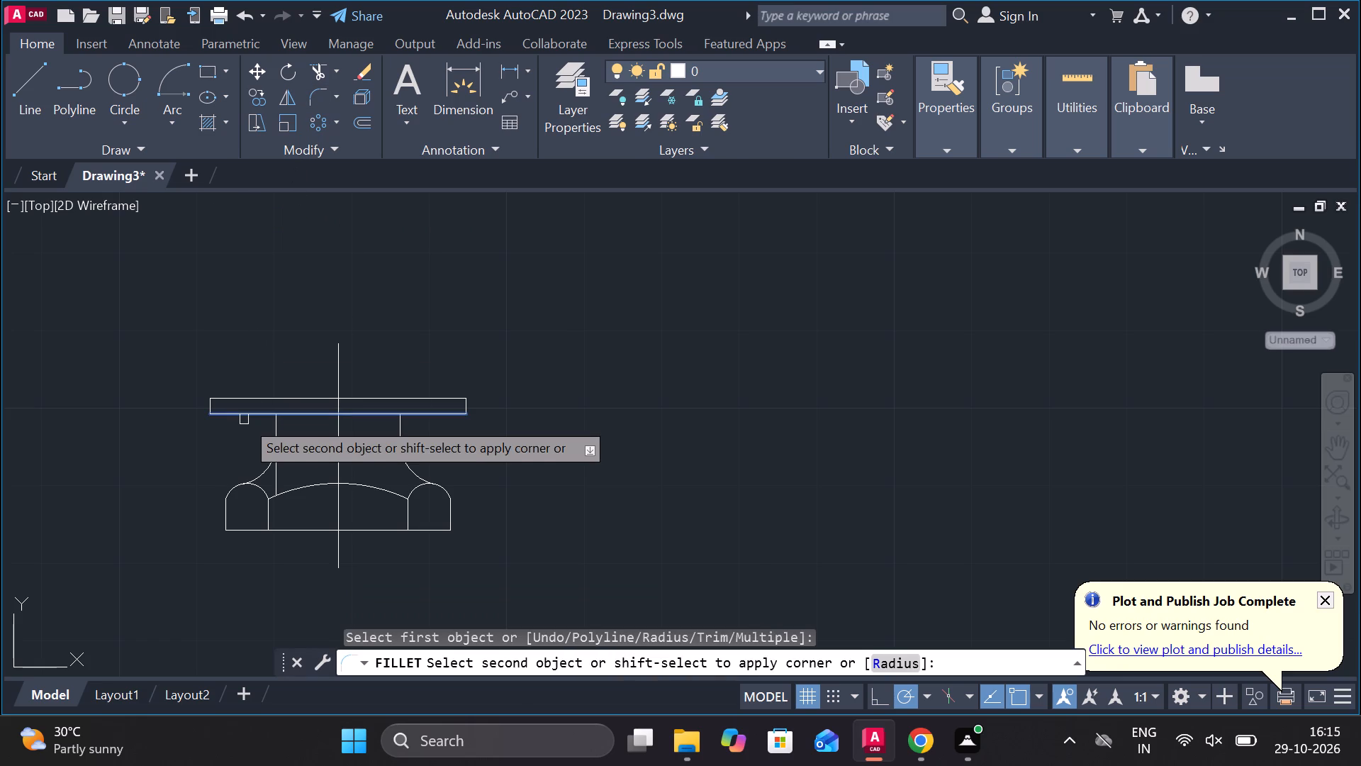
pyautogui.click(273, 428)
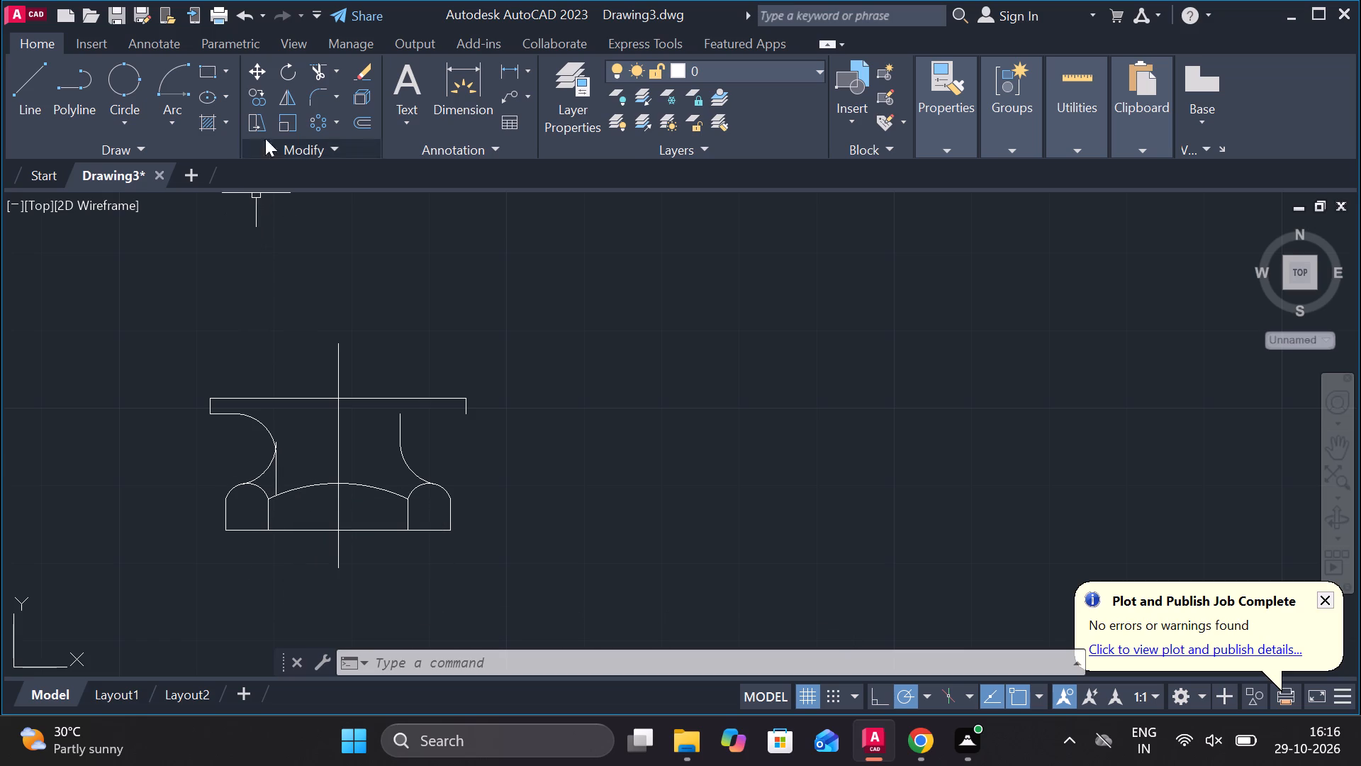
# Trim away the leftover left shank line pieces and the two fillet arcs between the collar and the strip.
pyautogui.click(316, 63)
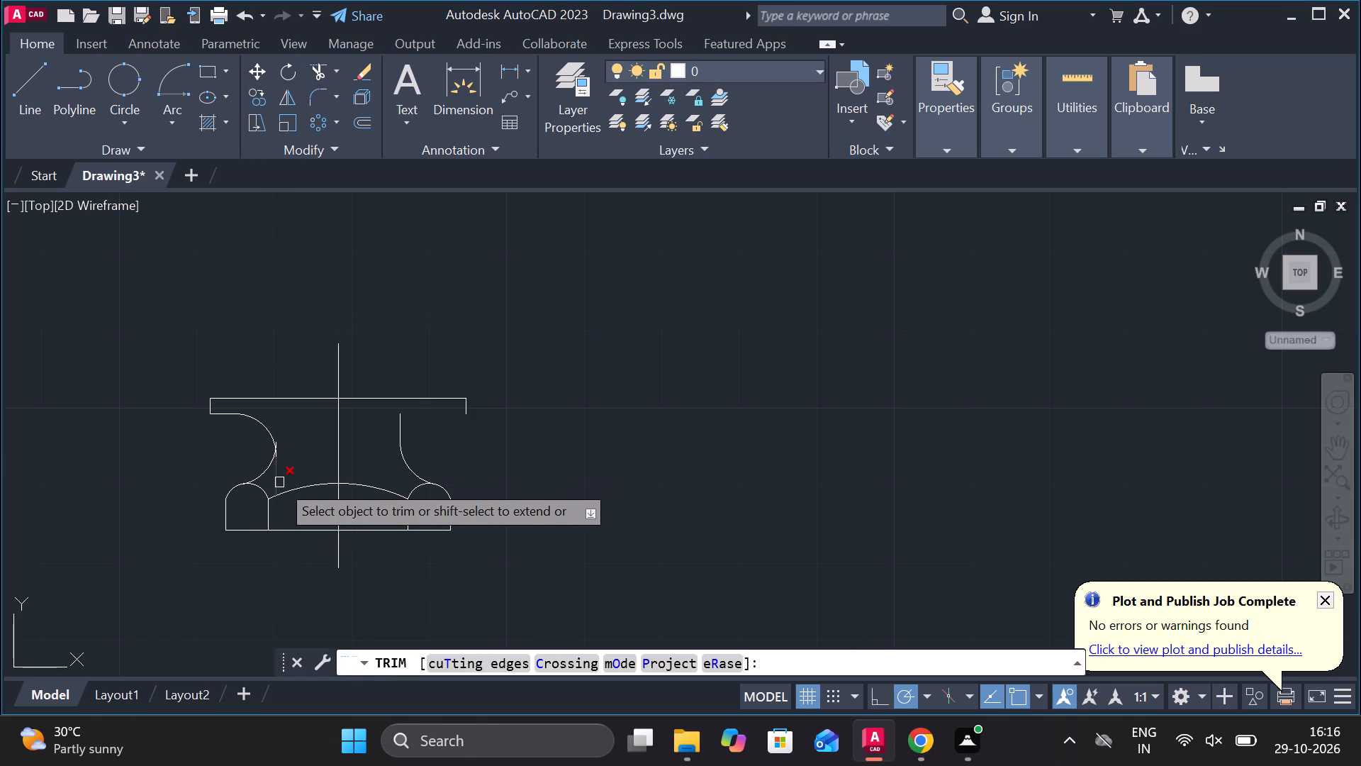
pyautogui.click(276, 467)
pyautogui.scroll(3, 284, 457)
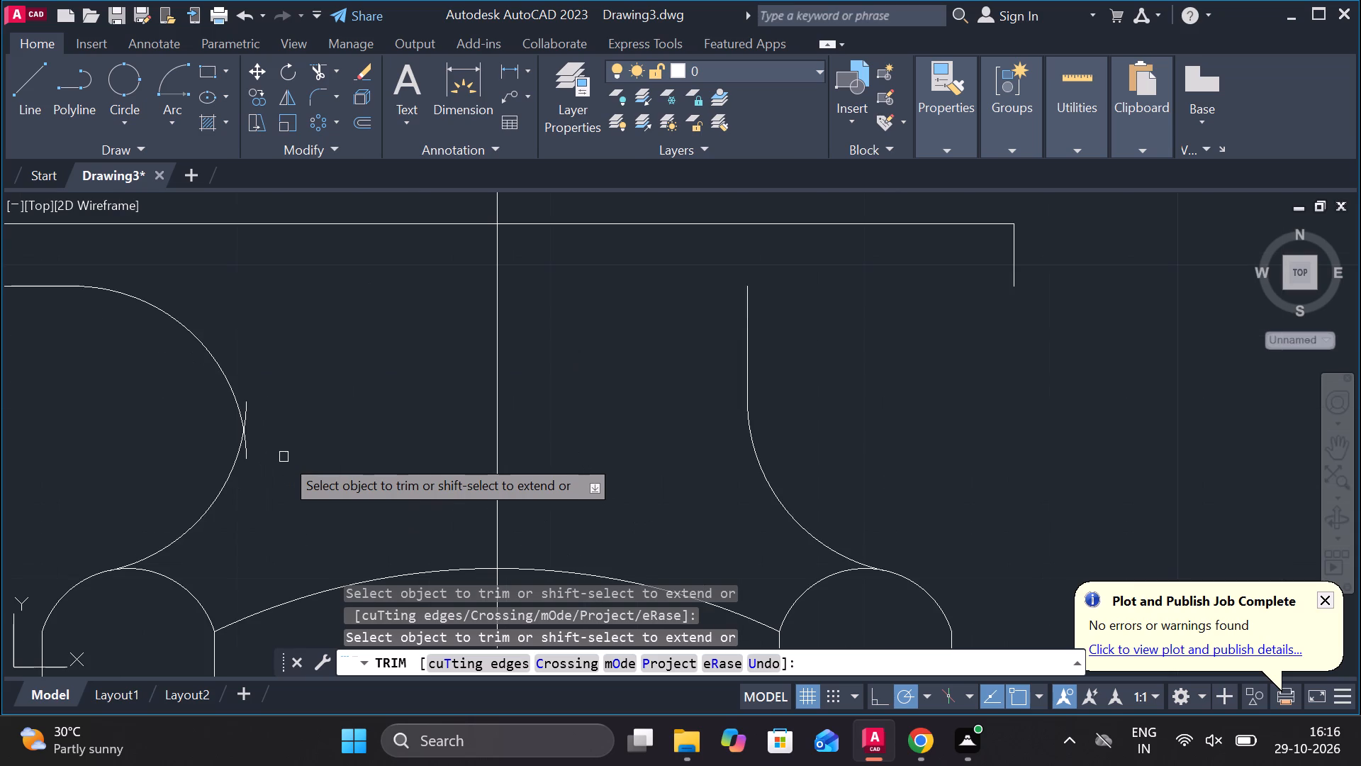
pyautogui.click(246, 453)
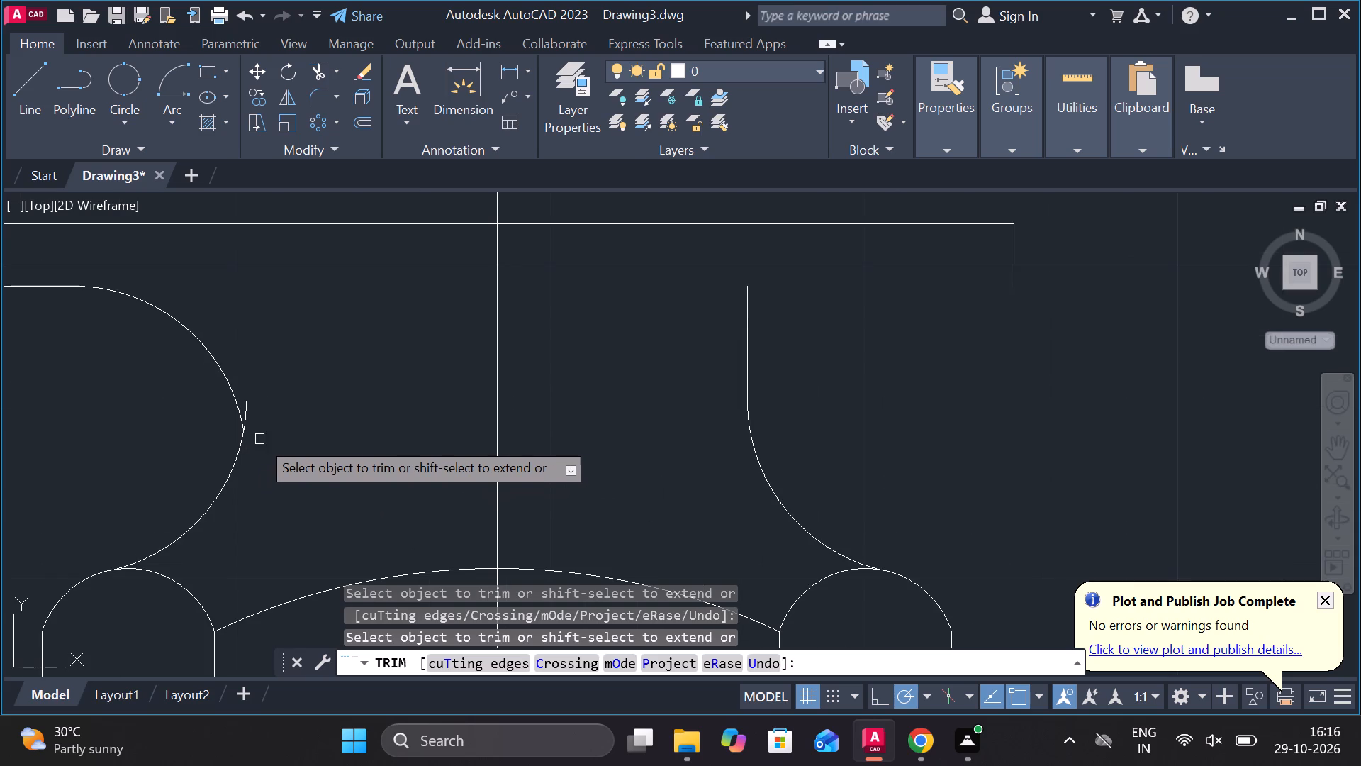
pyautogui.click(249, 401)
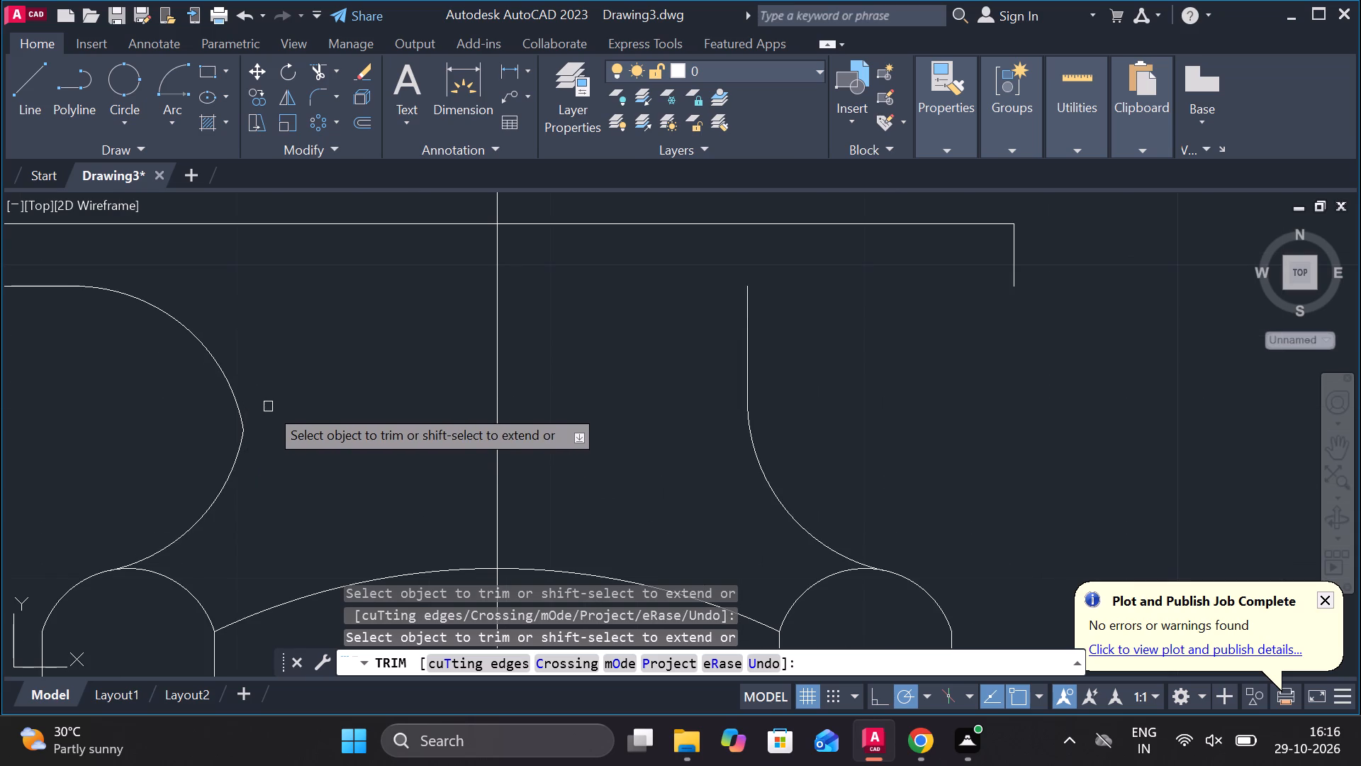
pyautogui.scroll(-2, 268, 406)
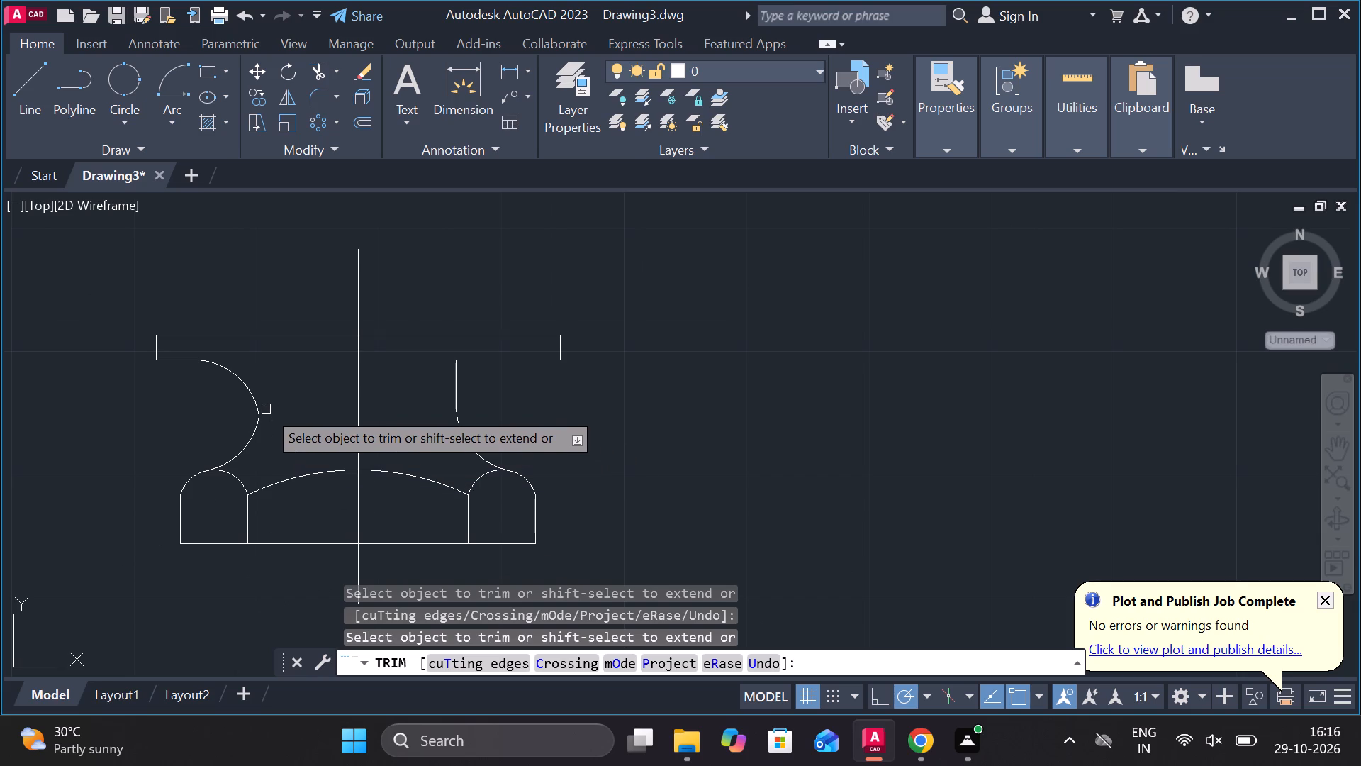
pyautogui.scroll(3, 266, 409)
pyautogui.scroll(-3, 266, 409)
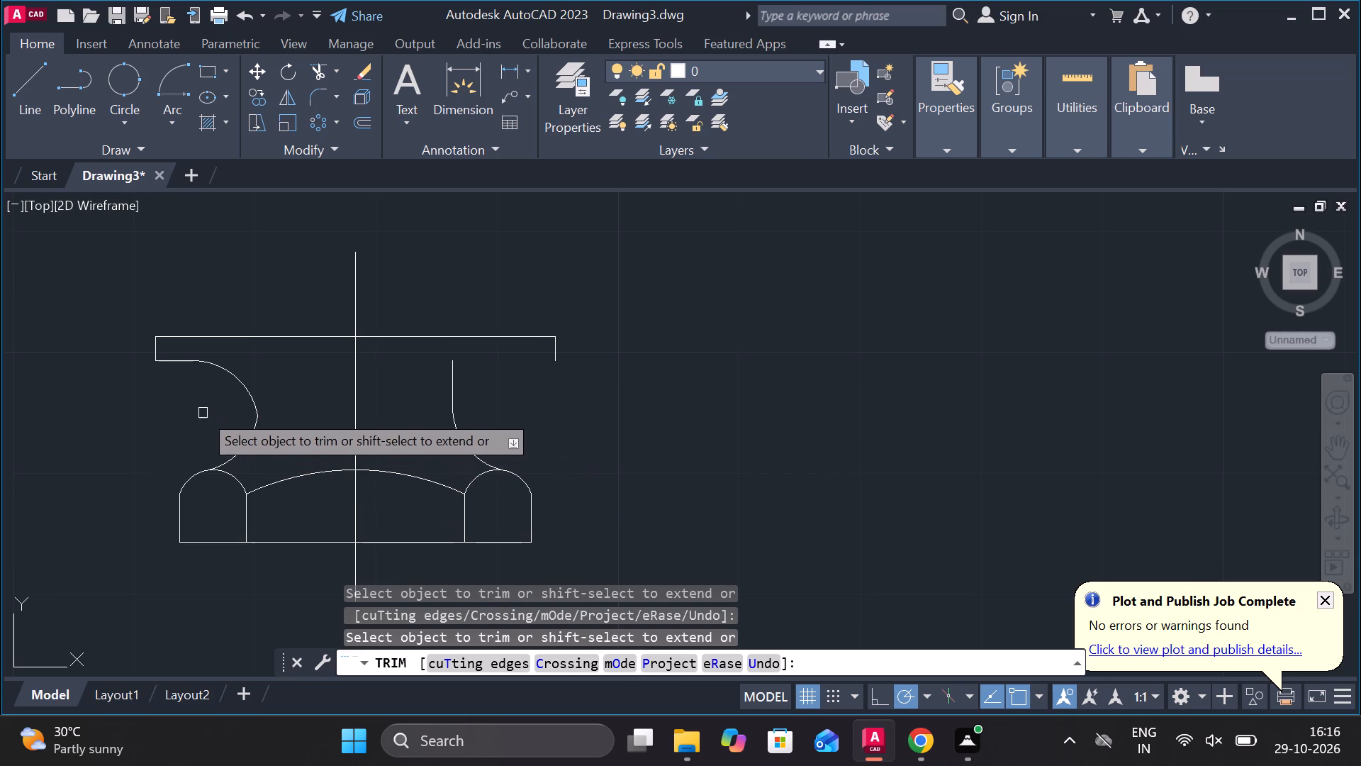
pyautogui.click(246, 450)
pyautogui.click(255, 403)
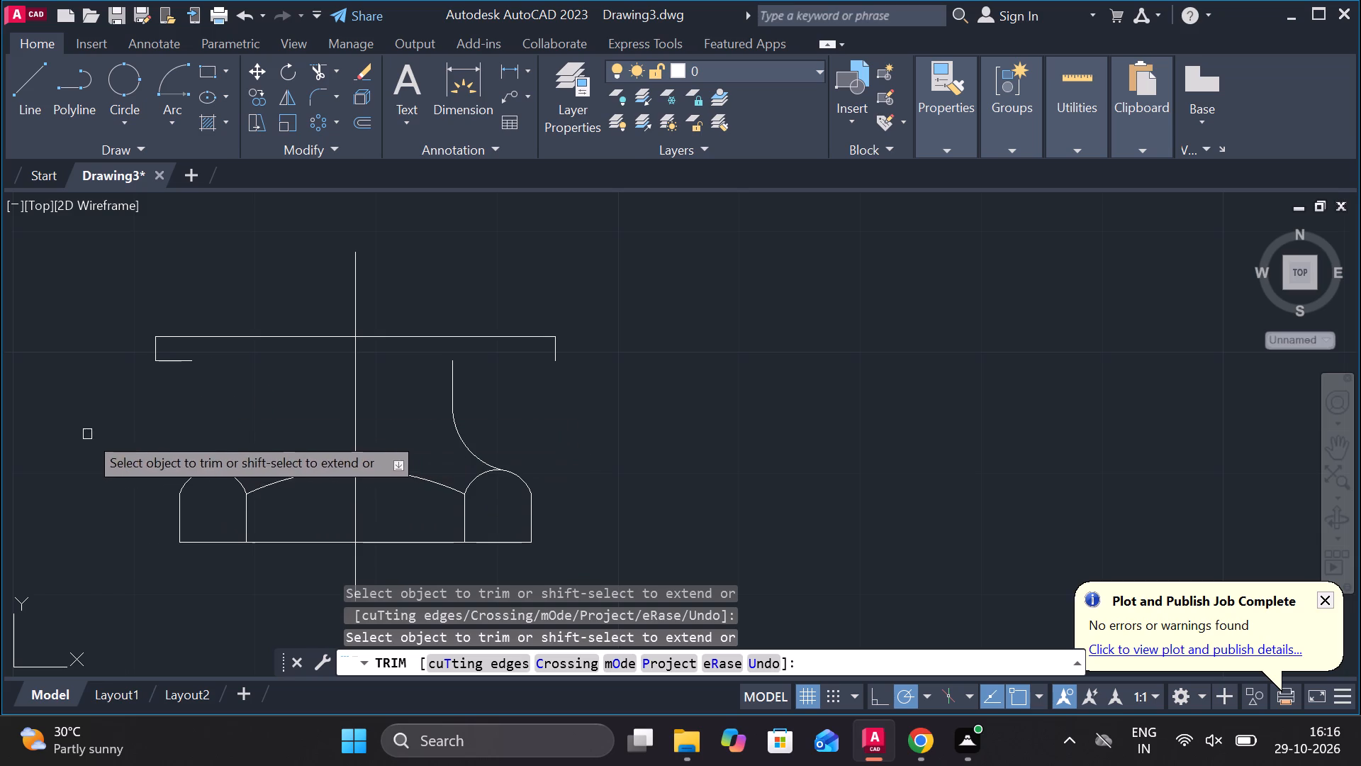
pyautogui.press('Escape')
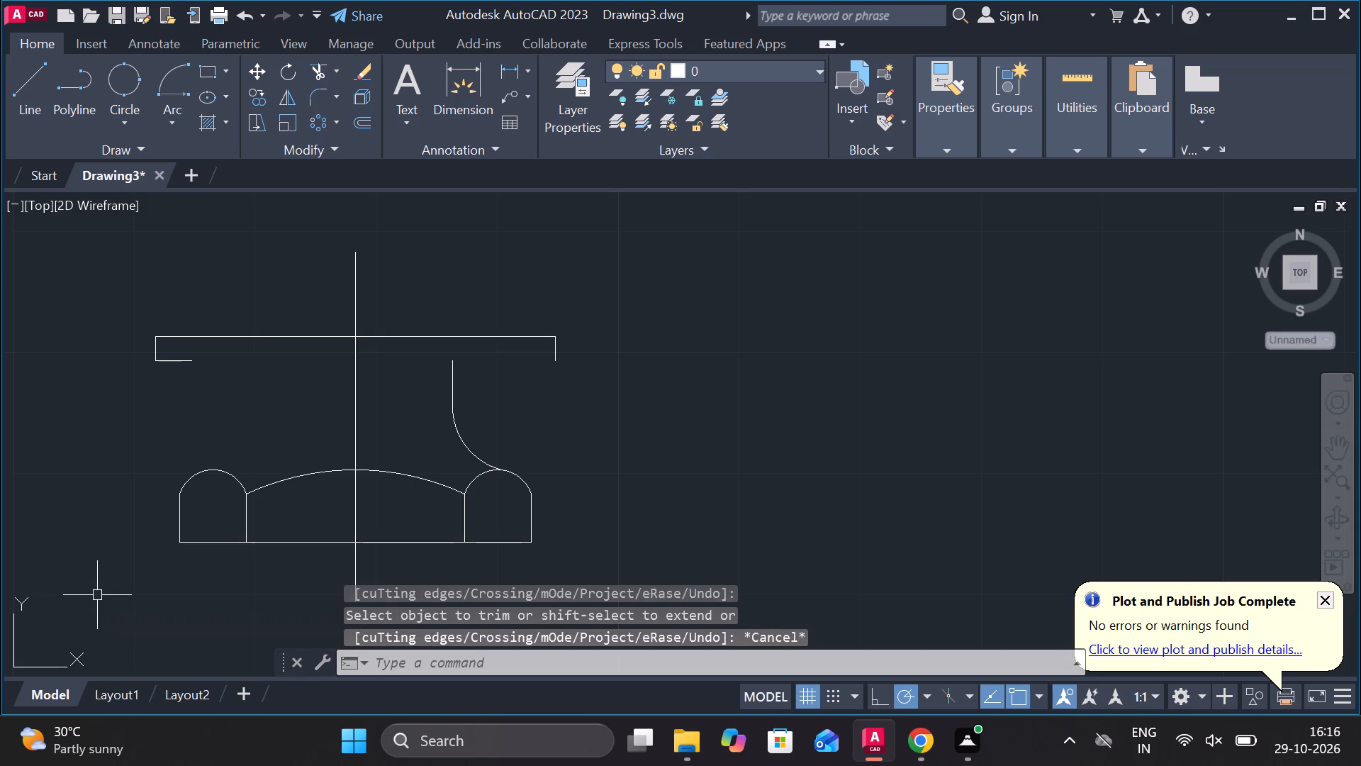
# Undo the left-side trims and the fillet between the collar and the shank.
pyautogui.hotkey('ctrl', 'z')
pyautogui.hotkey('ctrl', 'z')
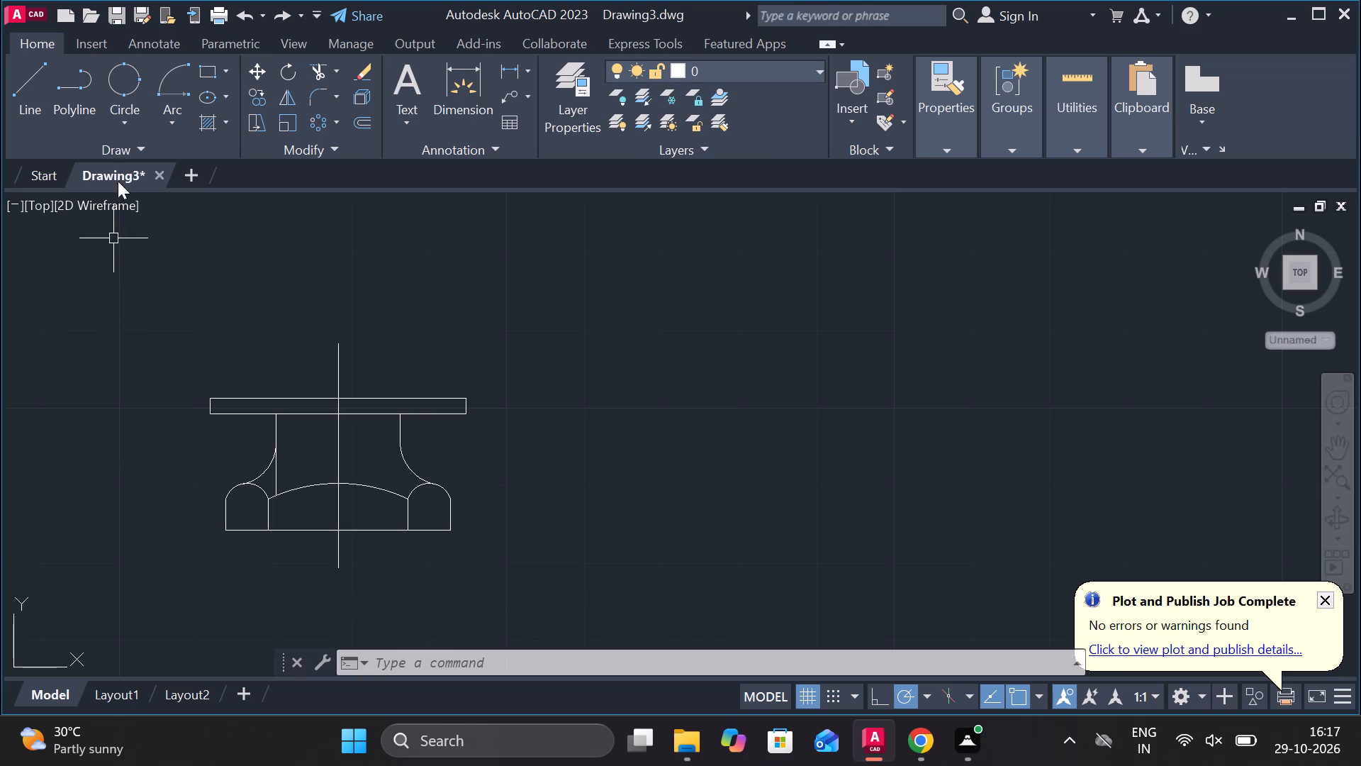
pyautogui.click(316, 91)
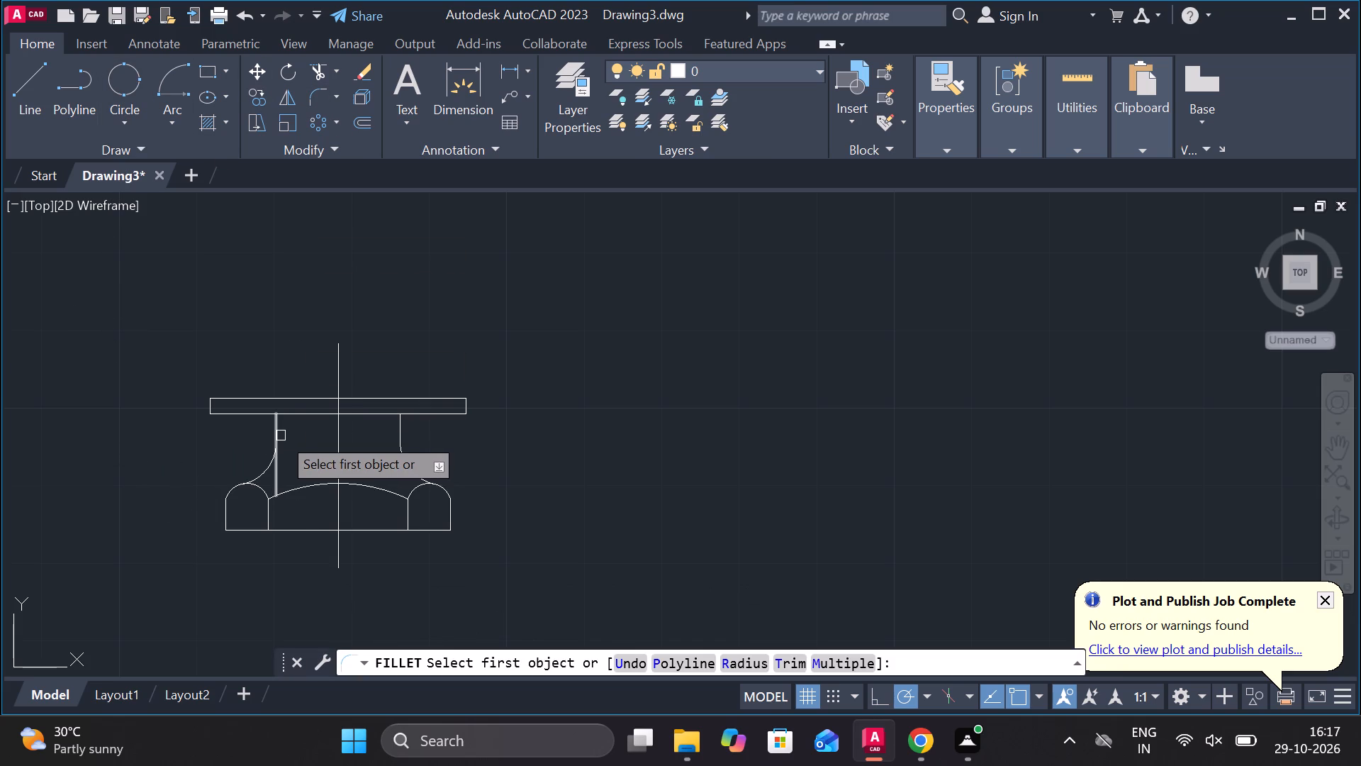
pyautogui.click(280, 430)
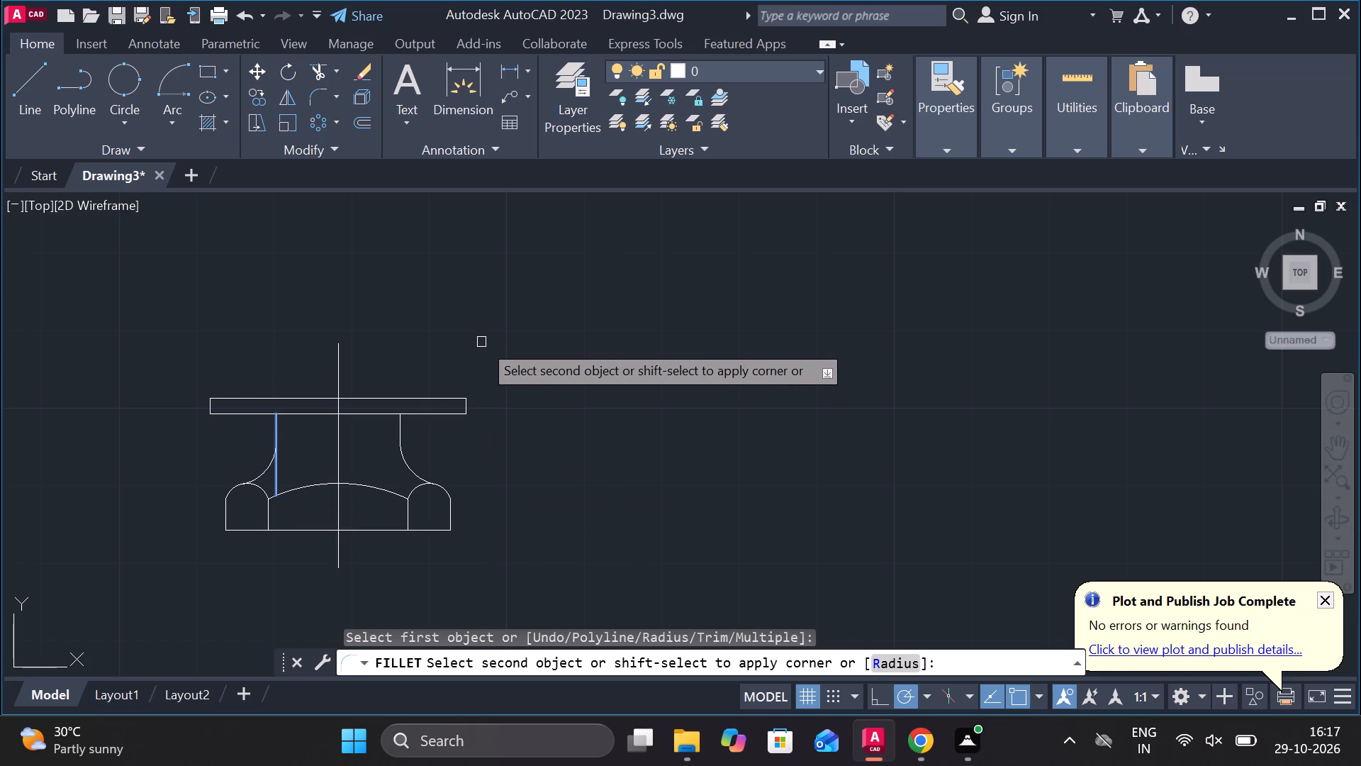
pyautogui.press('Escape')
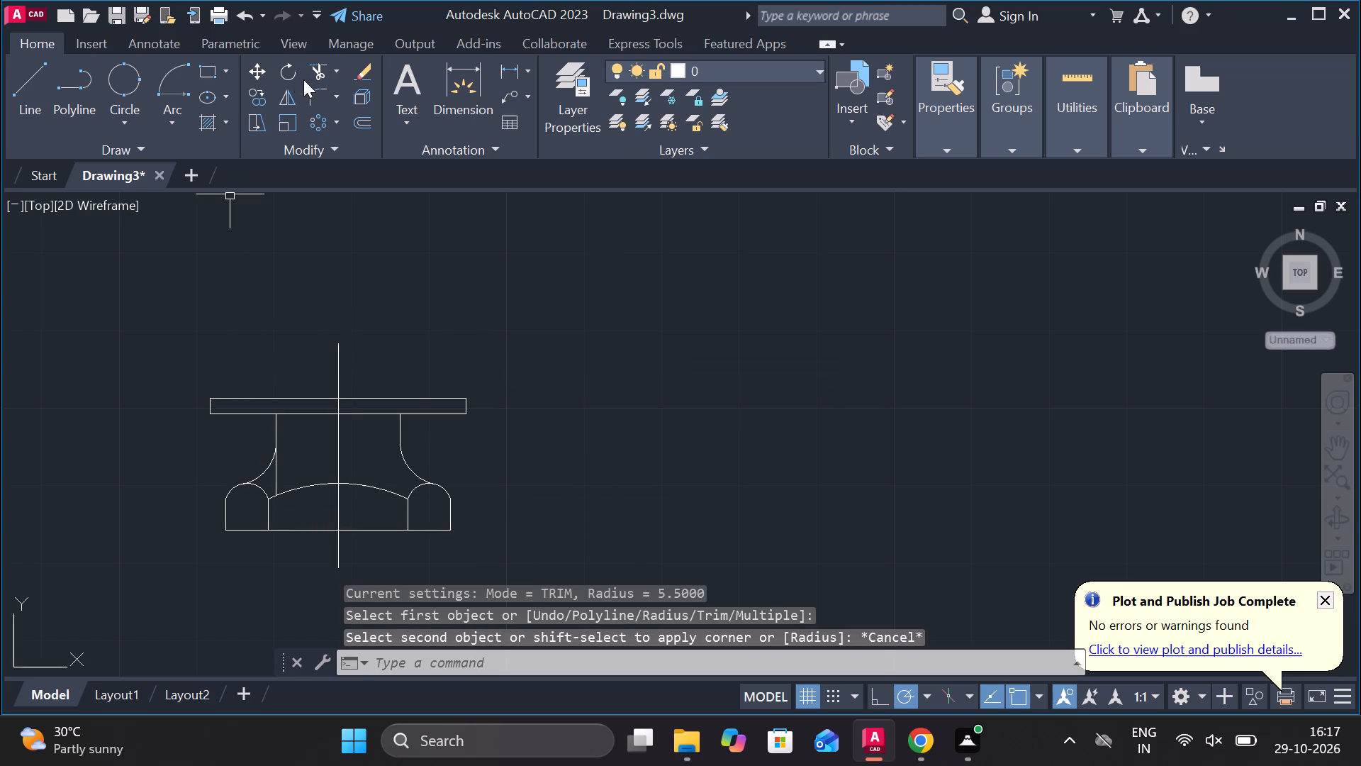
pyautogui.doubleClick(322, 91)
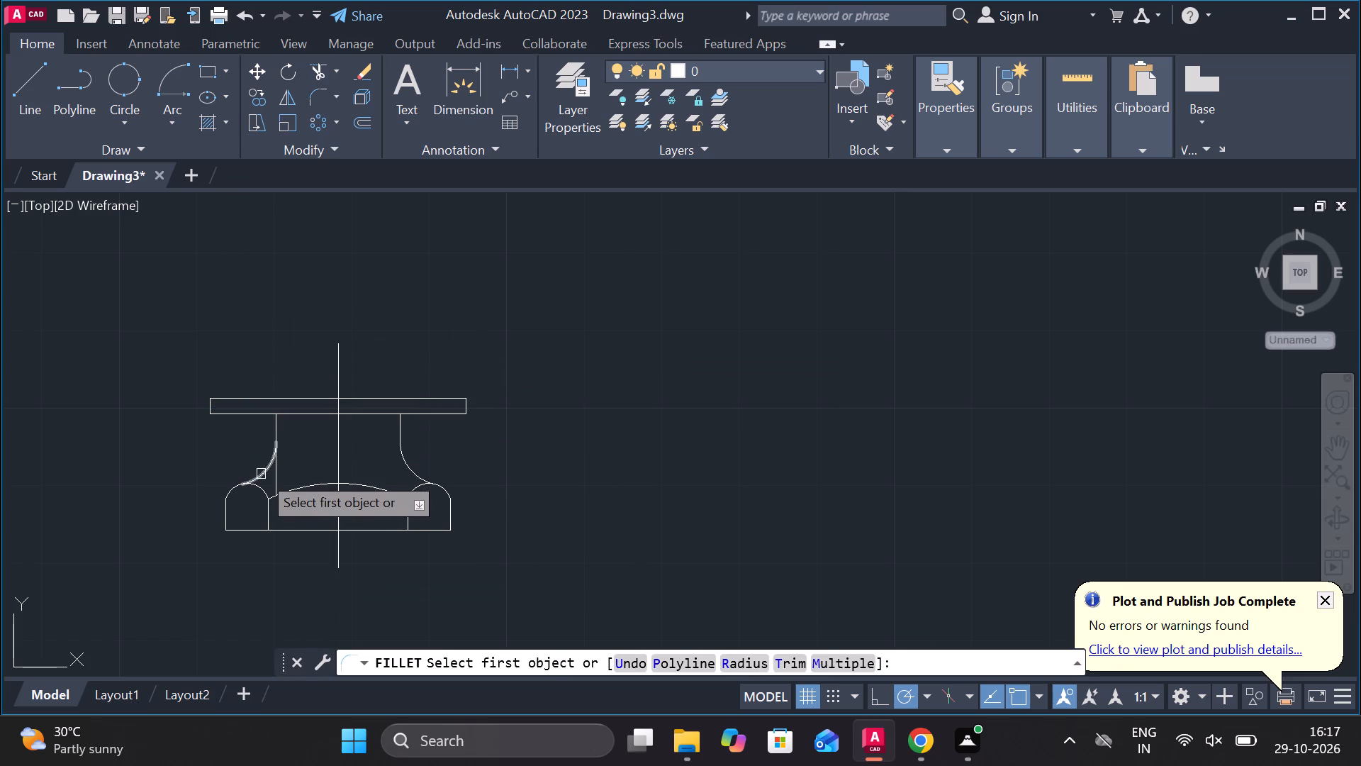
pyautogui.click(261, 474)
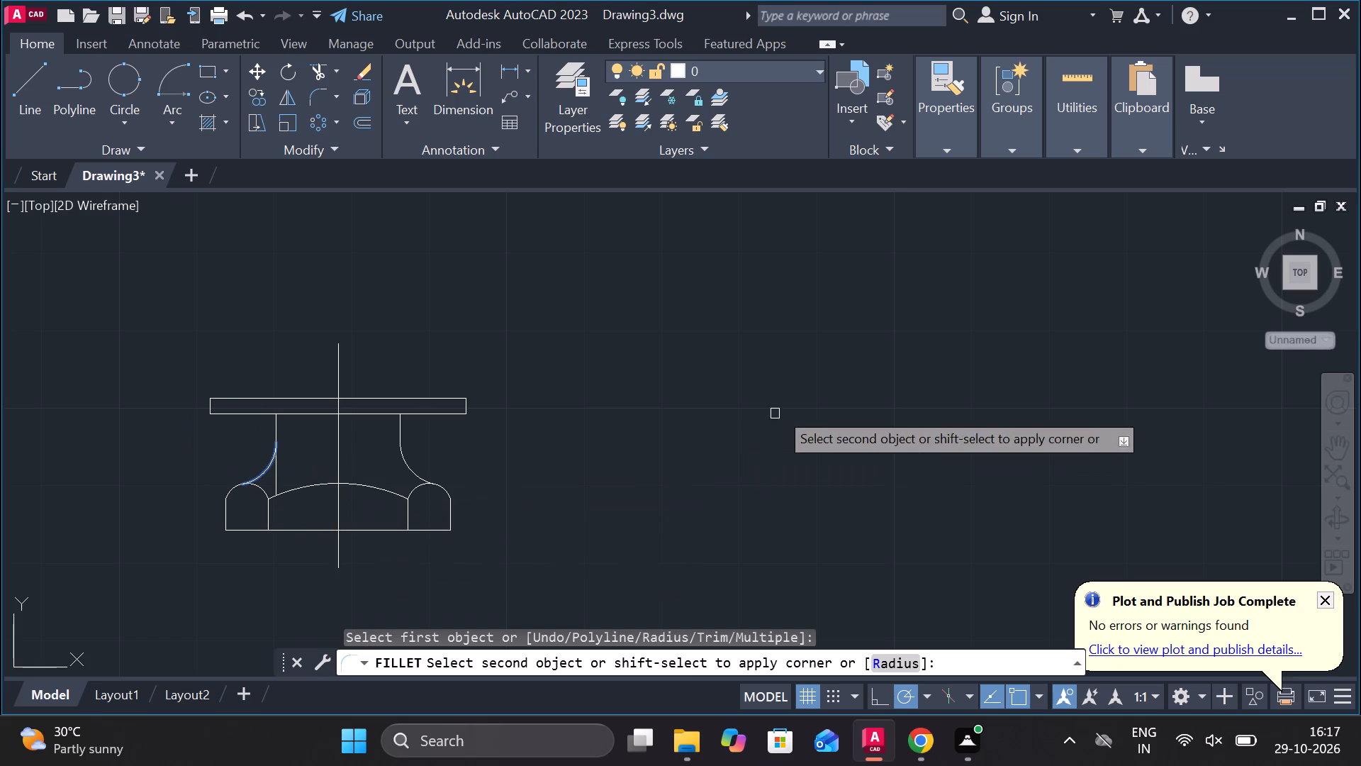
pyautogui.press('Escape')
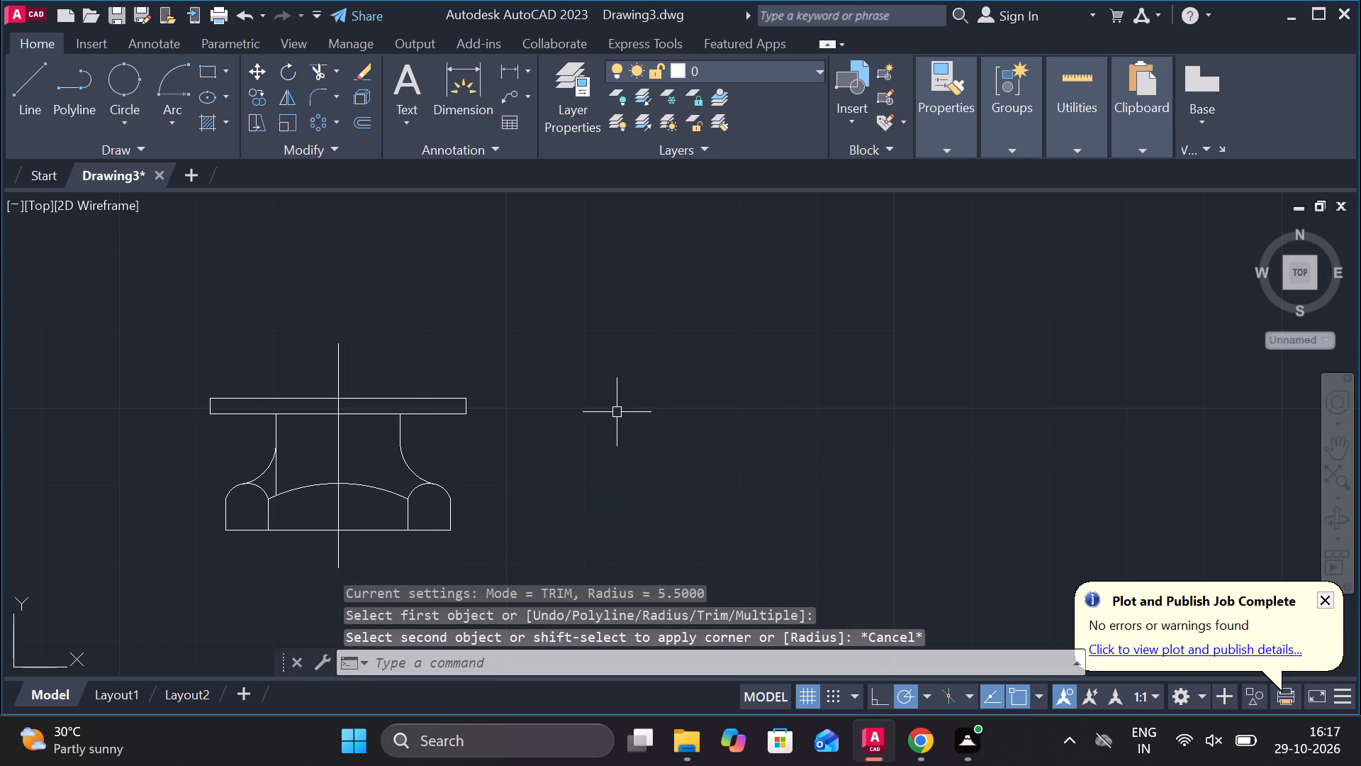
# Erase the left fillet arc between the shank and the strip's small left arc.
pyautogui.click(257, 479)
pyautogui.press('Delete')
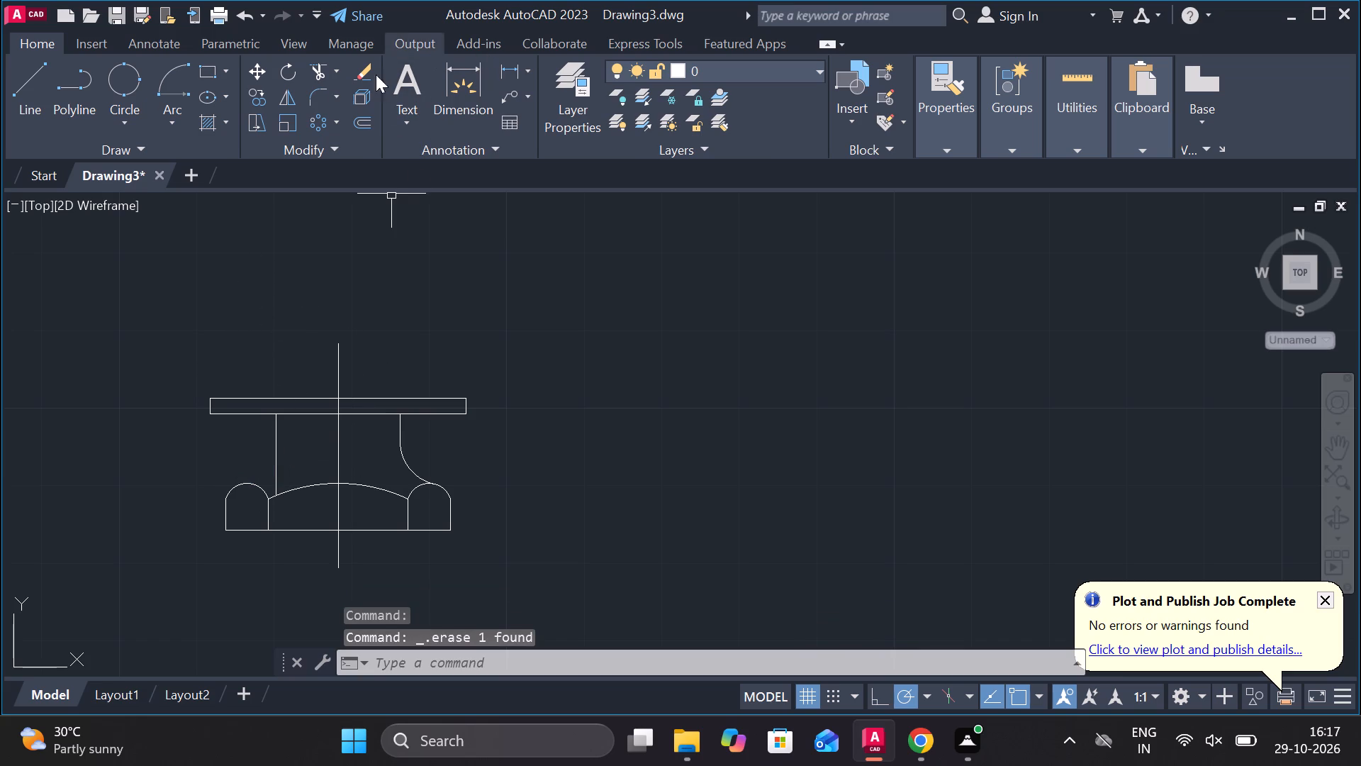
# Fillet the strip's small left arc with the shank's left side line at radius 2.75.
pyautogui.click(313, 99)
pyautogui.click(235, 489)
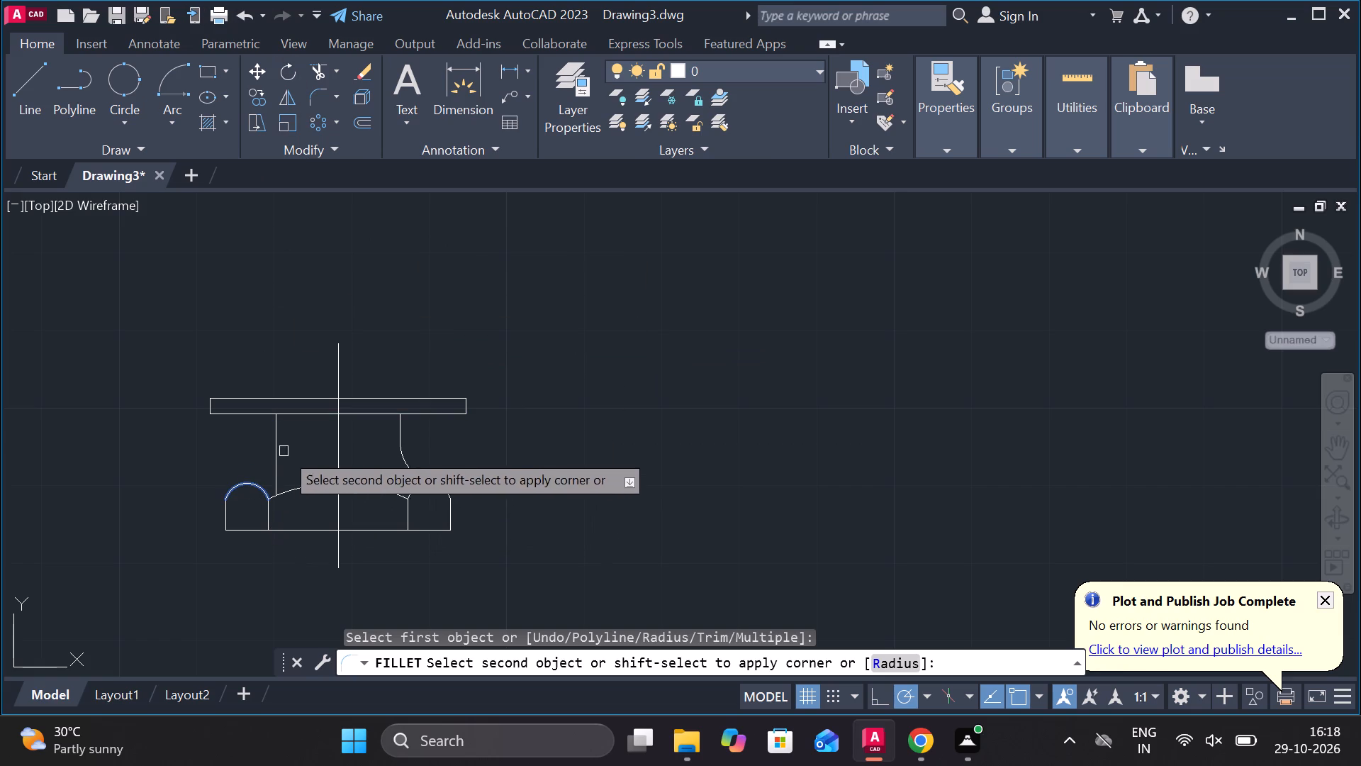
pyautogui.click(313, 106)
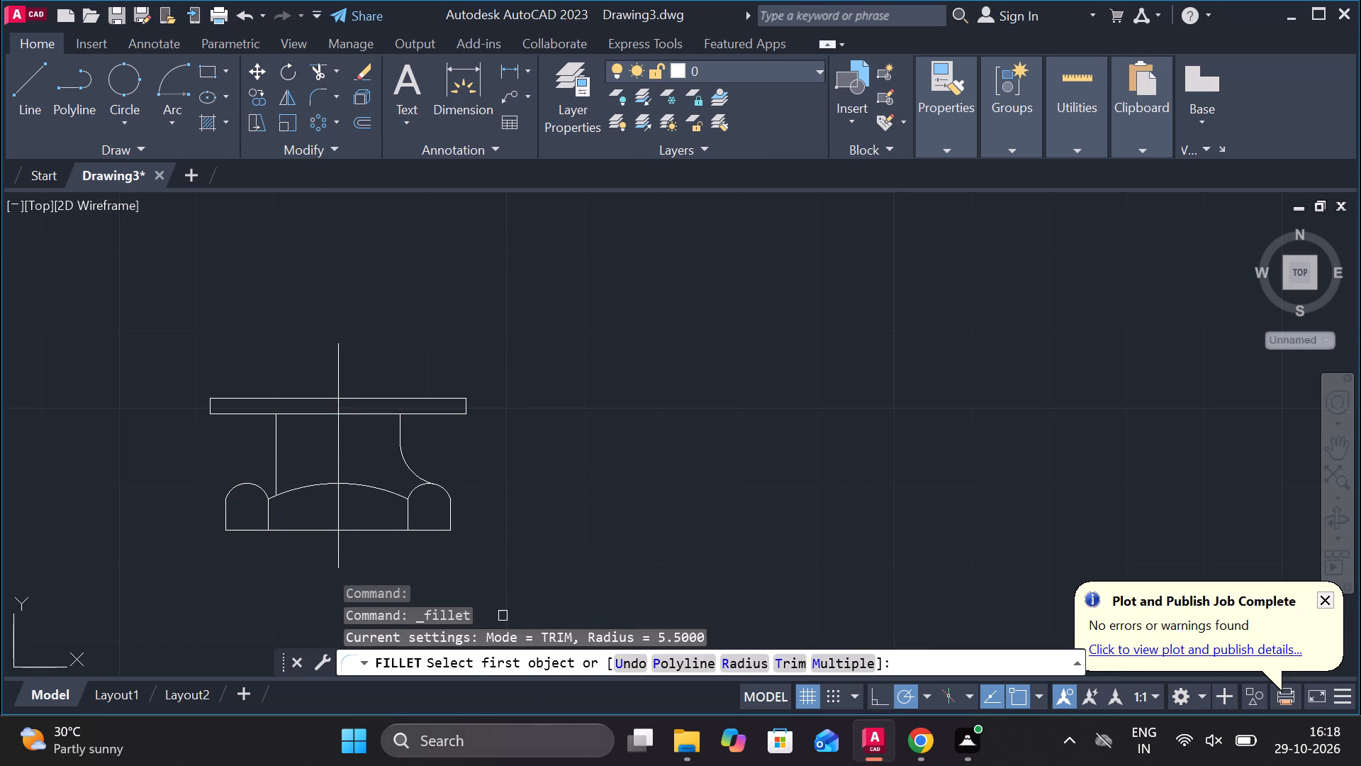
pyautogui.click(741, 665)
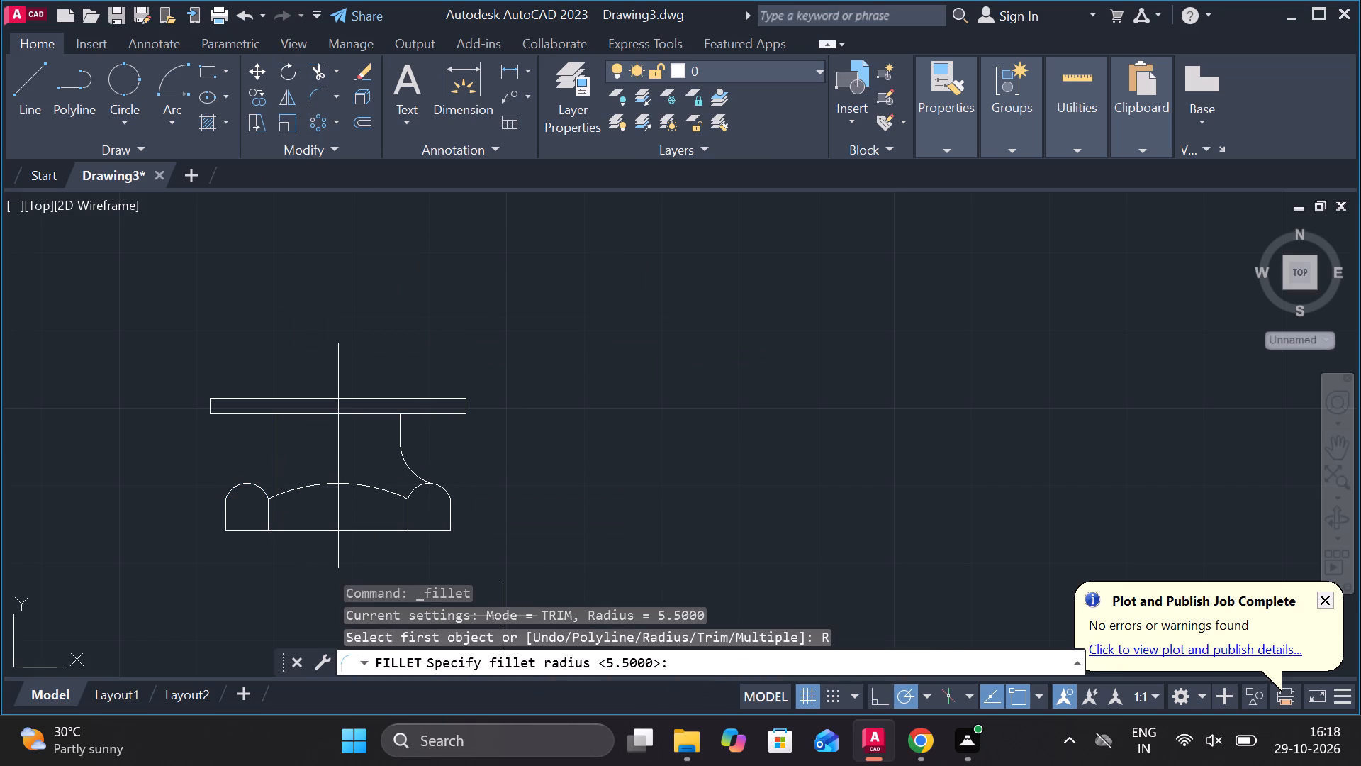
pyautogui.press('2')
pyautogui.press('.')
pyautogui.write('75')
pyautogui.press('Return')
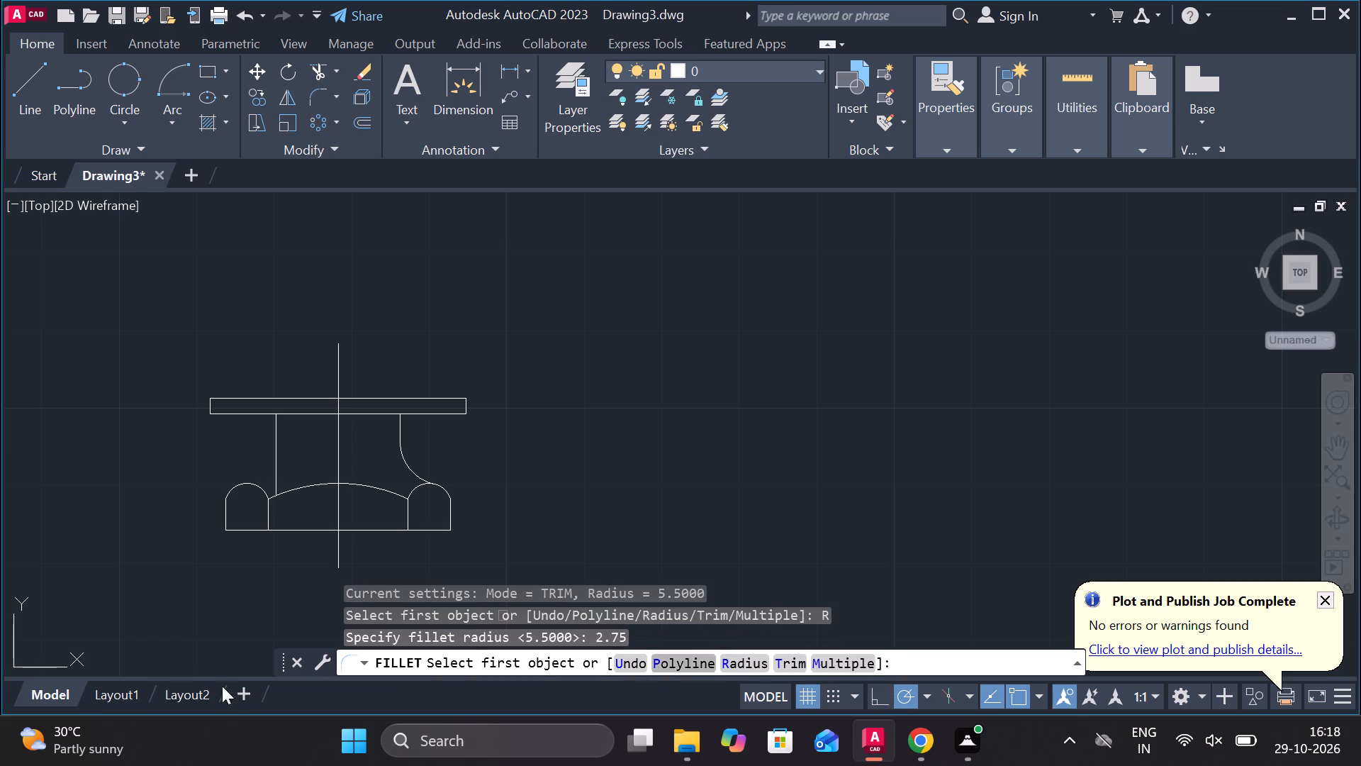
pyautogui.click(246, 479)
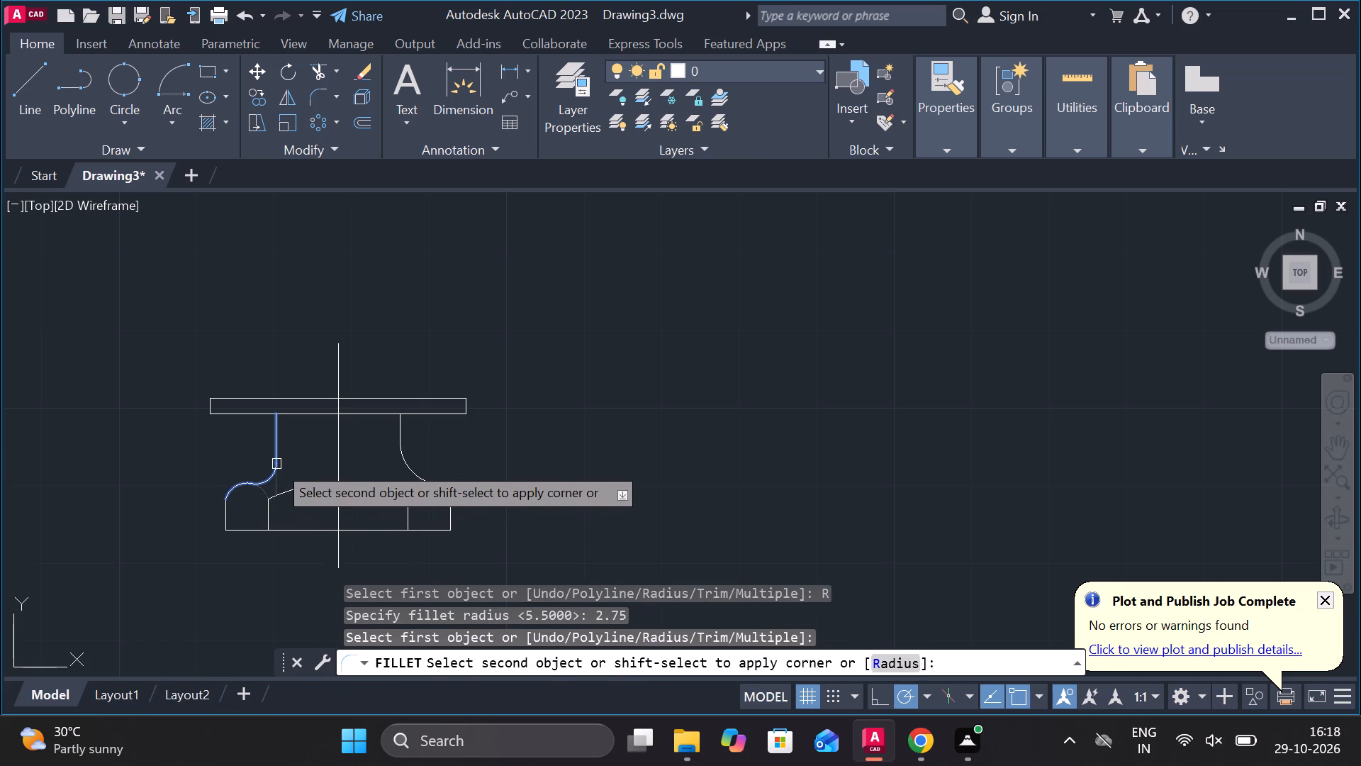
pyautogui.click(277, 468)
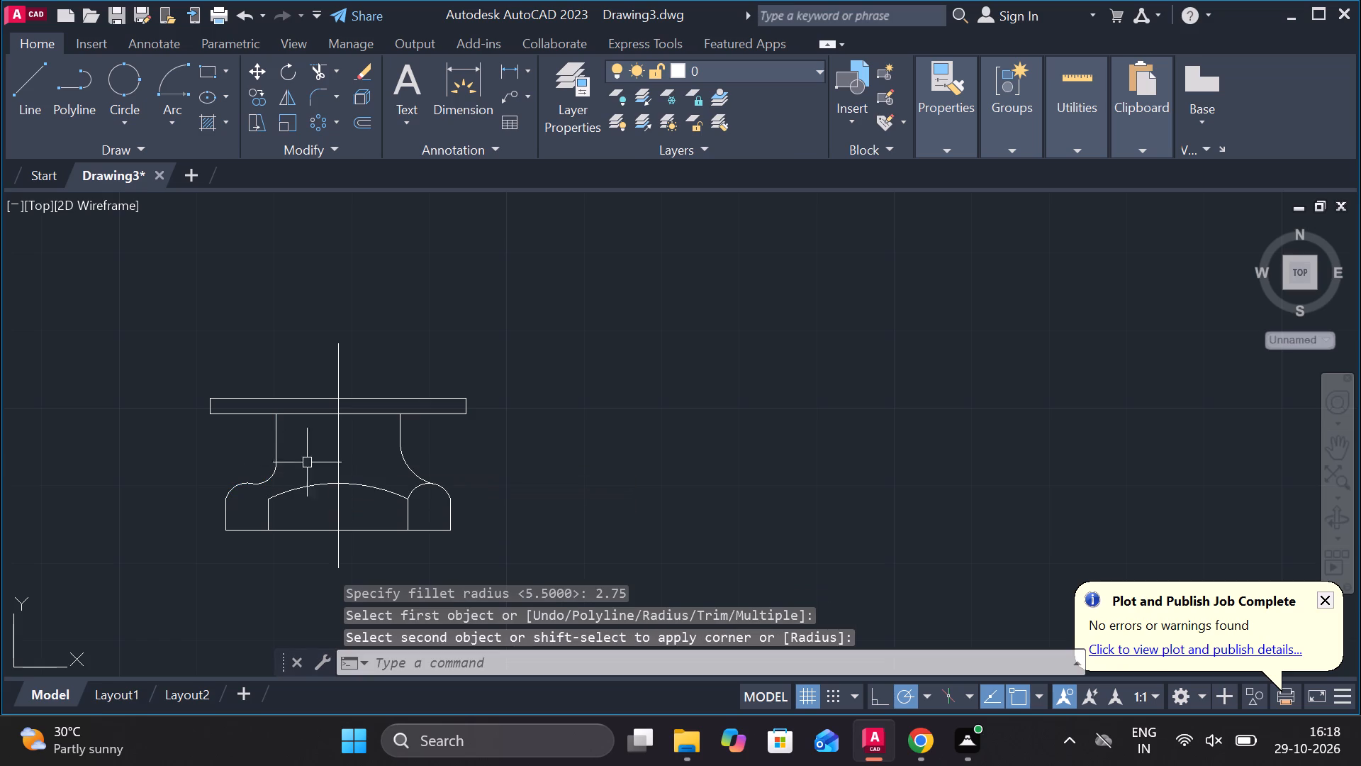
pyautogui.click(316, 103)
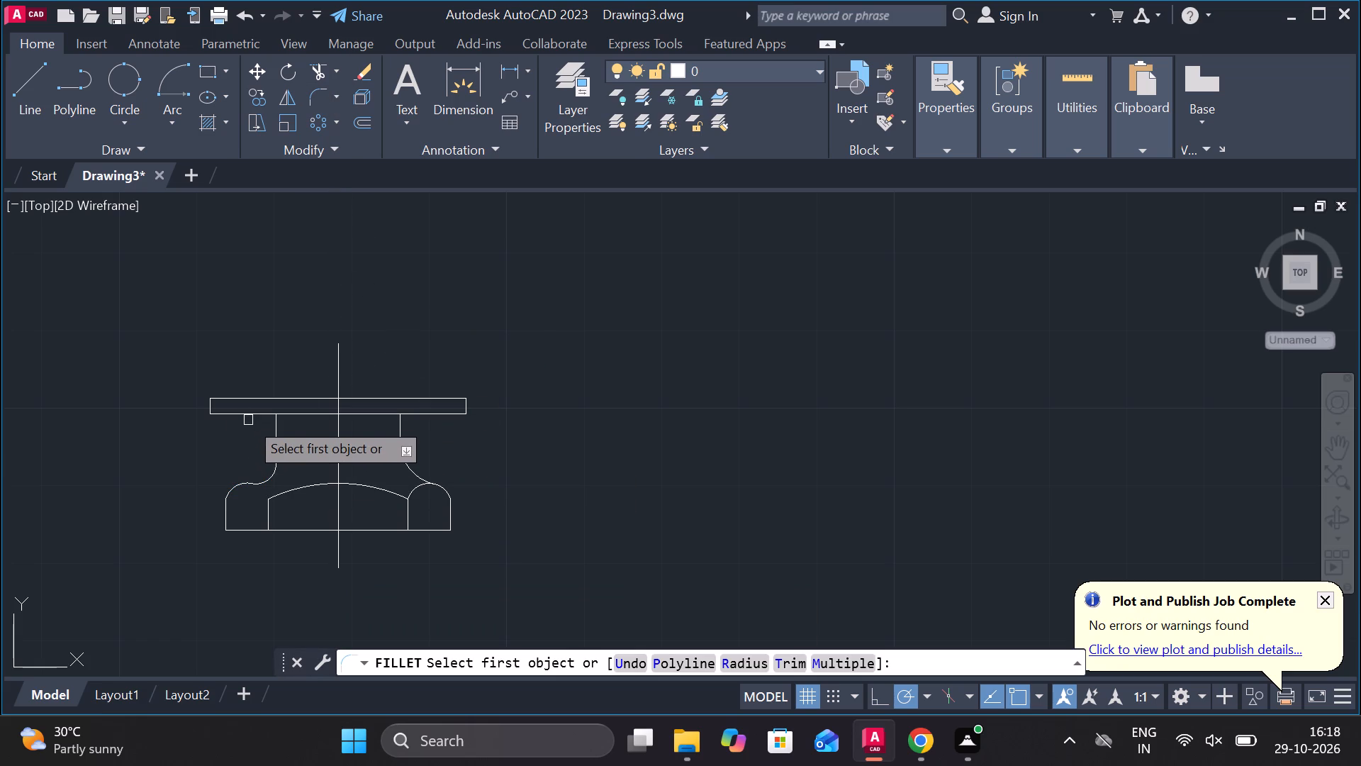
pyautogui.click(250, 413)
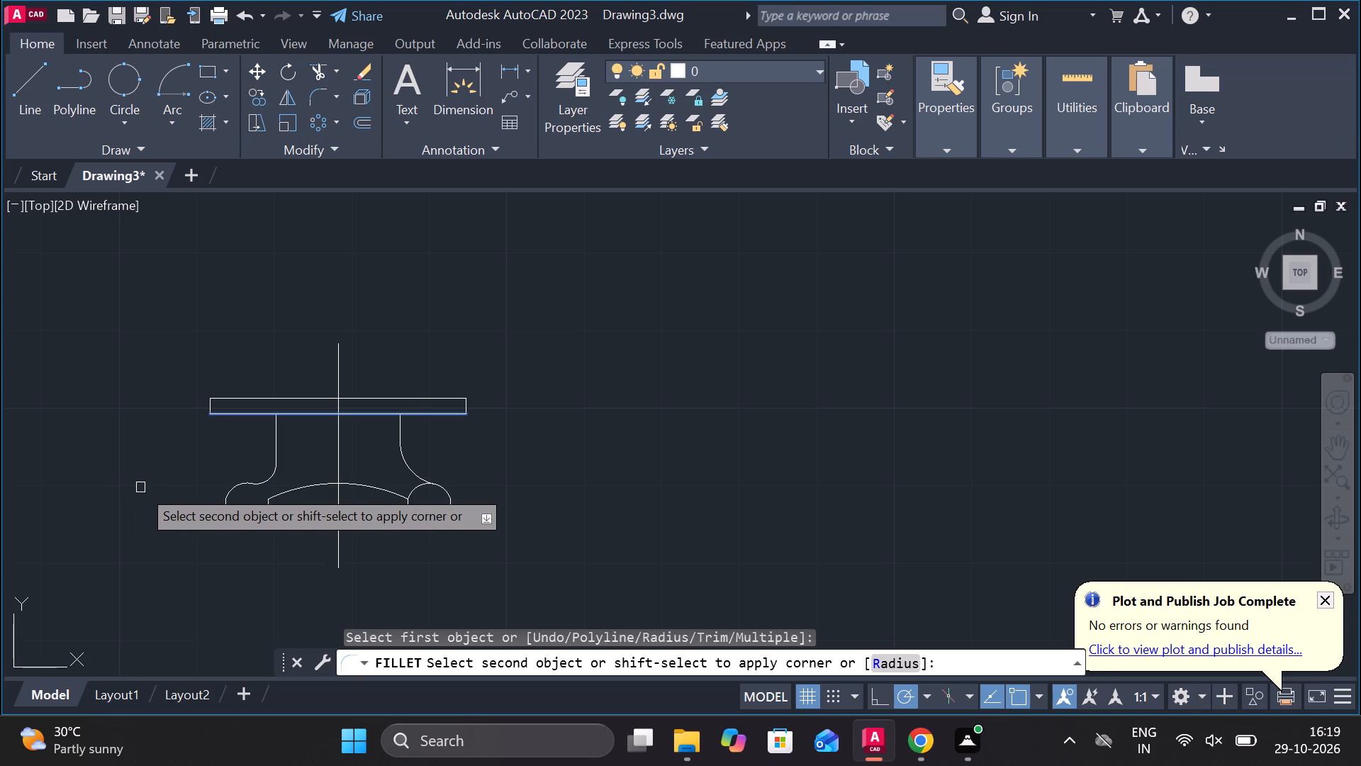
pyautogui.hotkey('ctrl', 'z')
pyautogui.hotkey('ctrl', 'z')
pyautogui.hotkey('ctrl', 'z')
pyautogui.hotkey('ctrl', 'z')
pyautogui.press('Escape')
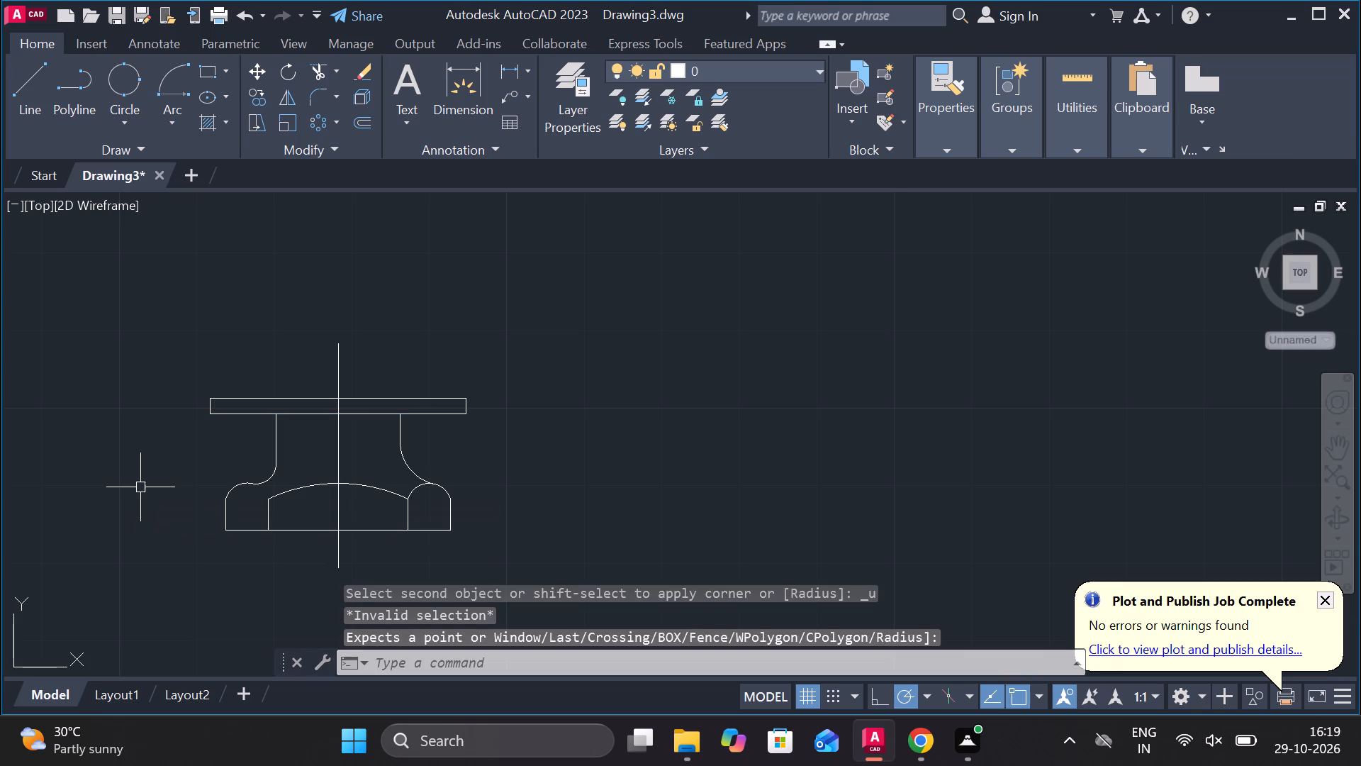
# Undo the left-side fillet, erase and extend edits and the trimming of the shank lines above the collar.
pyautogui.hotkey('ctrl', 'z')
pyautogui.hotkey('ctrl', 'z')
pyautogui.hotkey('ctrl', 'z')
pyautogui.hotkey('ctrl', 'z')
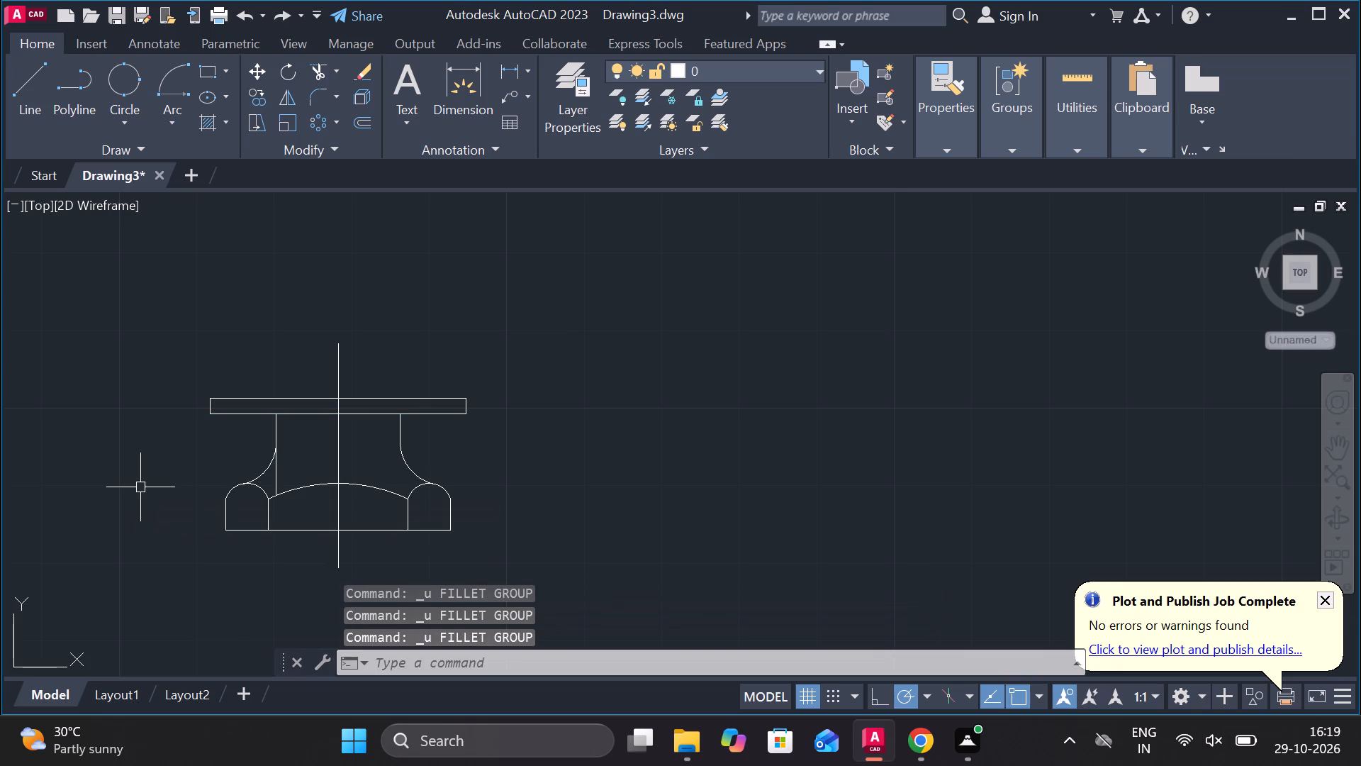
pyautogui.hotkey('ctrl', 'z')
pyautogui.hotkey('ctrl', 'z')
pyautogui.hotkey('ctrl', 'z')
pyautogui.hotkey('ctrl', 'z')
pyautogui.hotkey('ctrl', 'z')
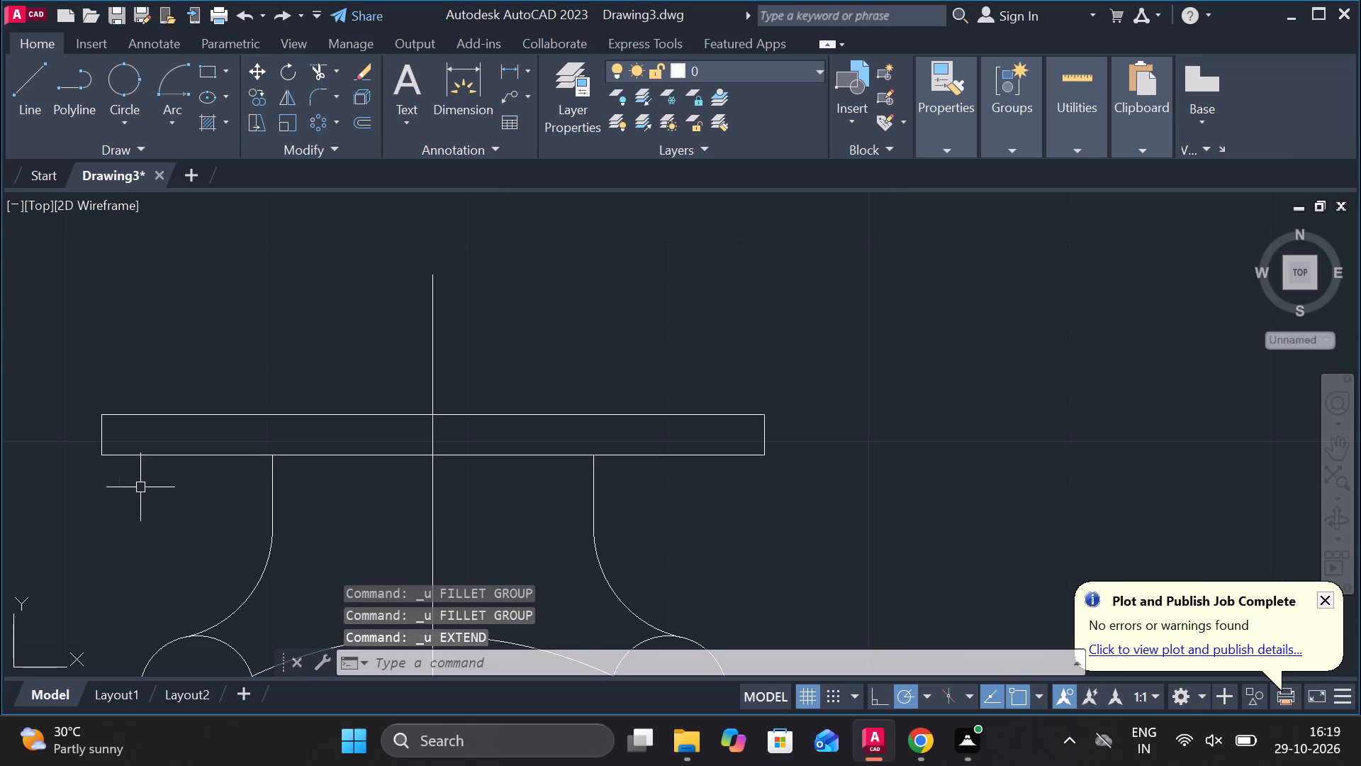
pyautogui.hotkey('ctrl', 'z')
pyautogui.hotkey('ctrl', 'z')
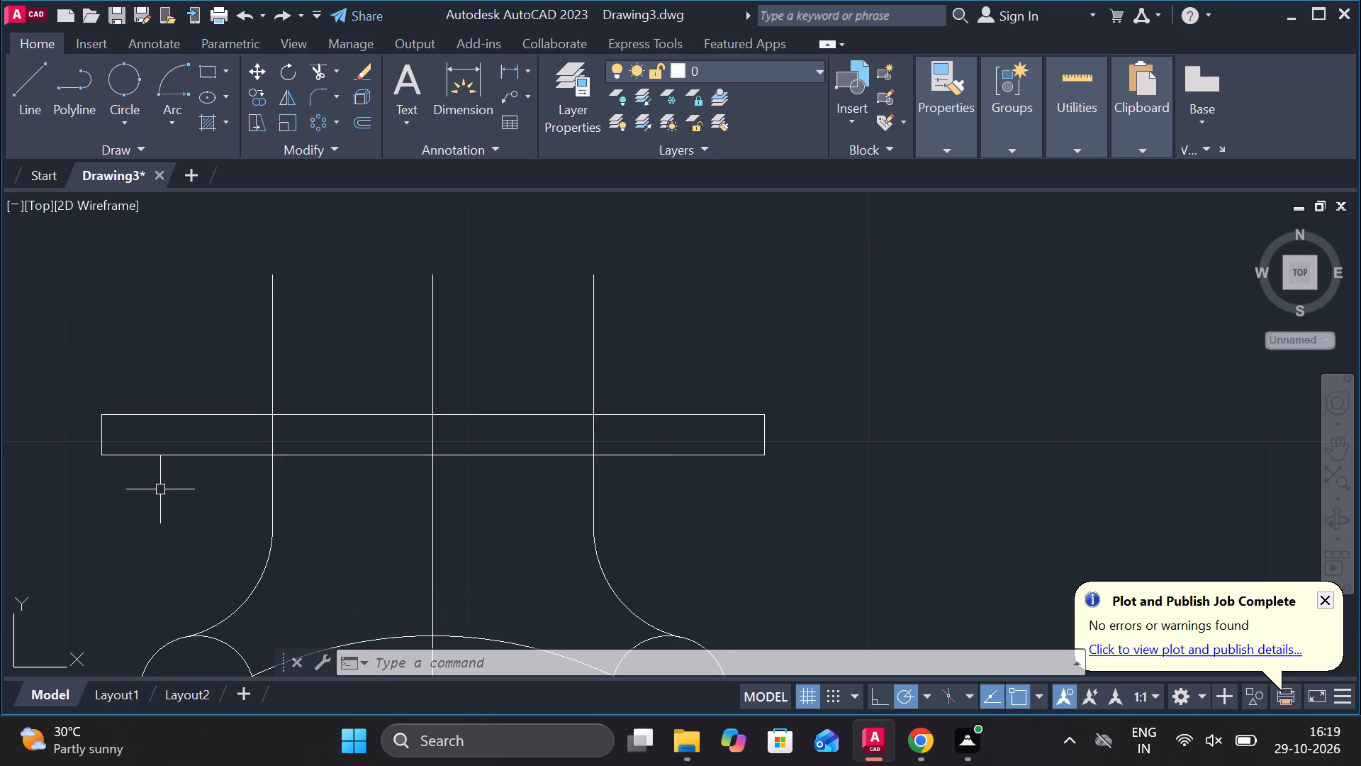
# Undo the collar's construction, including its outline lines, trims and erased pieces.
pyautogui.scroll(-3, 306, 423)
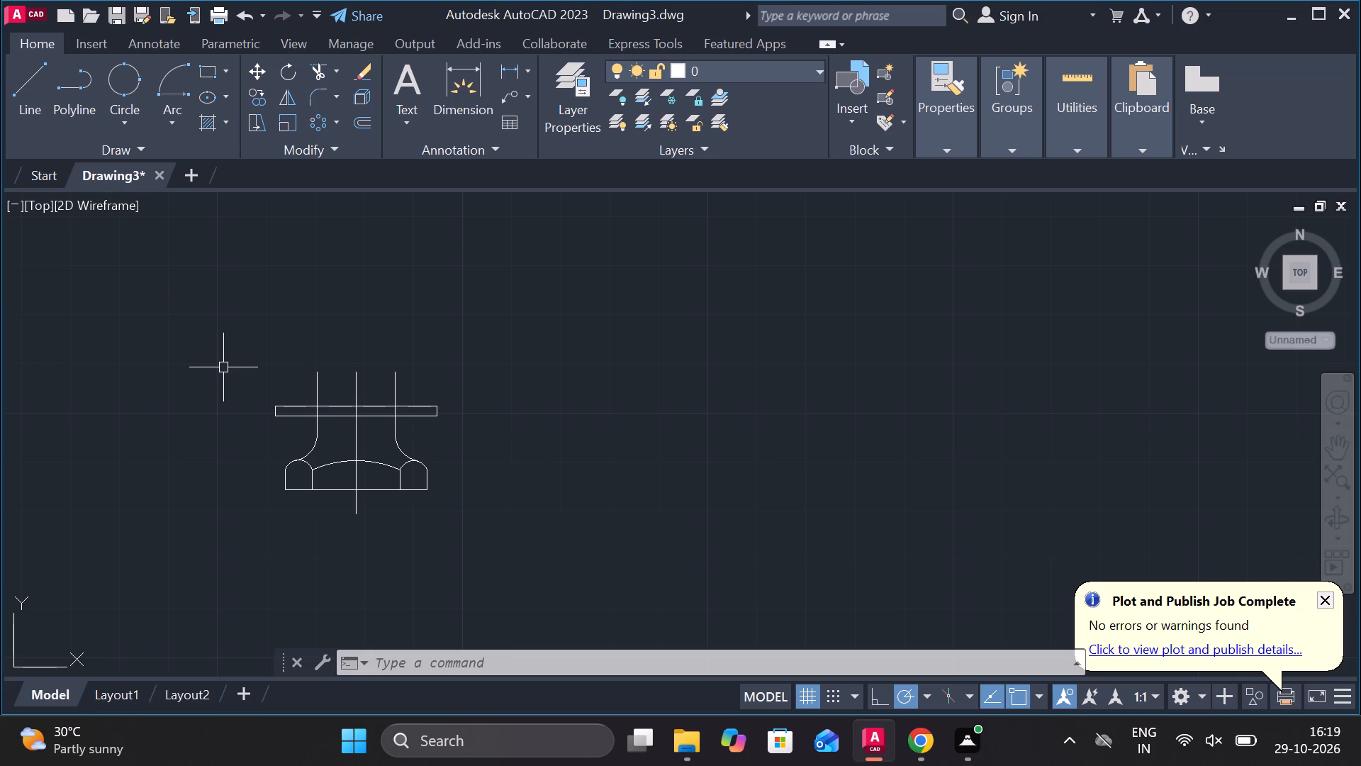
pyautogui.hotkey('ctrl', 'z')
pyautogui.hotkey('ctrl', 'z')
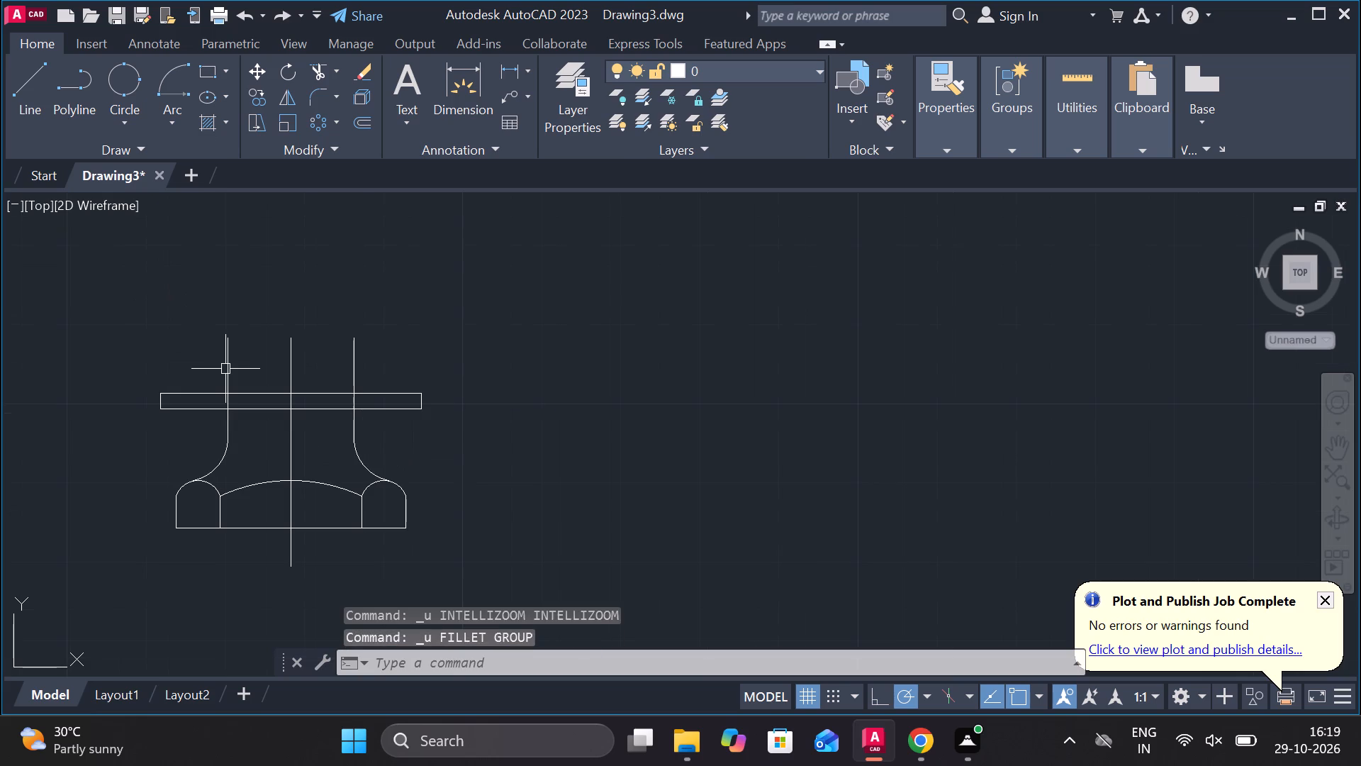
pyautogui.hotkey('ctrl', 'z')
pyautogui.hotkey('ctrl', 'z')
pyautogui.hotkey('ctrl', 'z')
pyautogui.hotkey('ctrl', 'z')
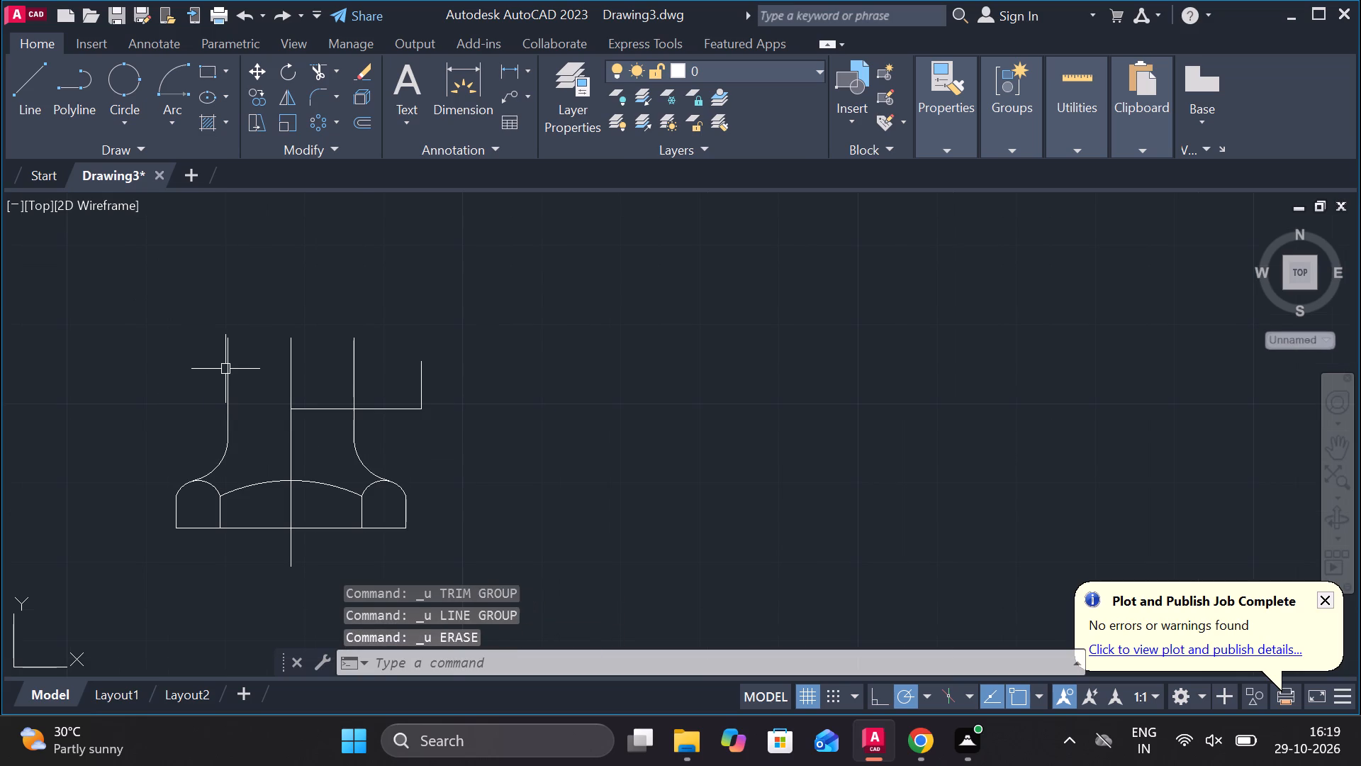
pyautogui.hotkey('ctrl', 'z')
pyautogui.hotkey('ctrl', 'z')
pyautogui.hotkey('ctrl', 'z')
pyautogui.hotkey('ctrl', 'z')
pyautogui.hotkey('ctrl', 'z')
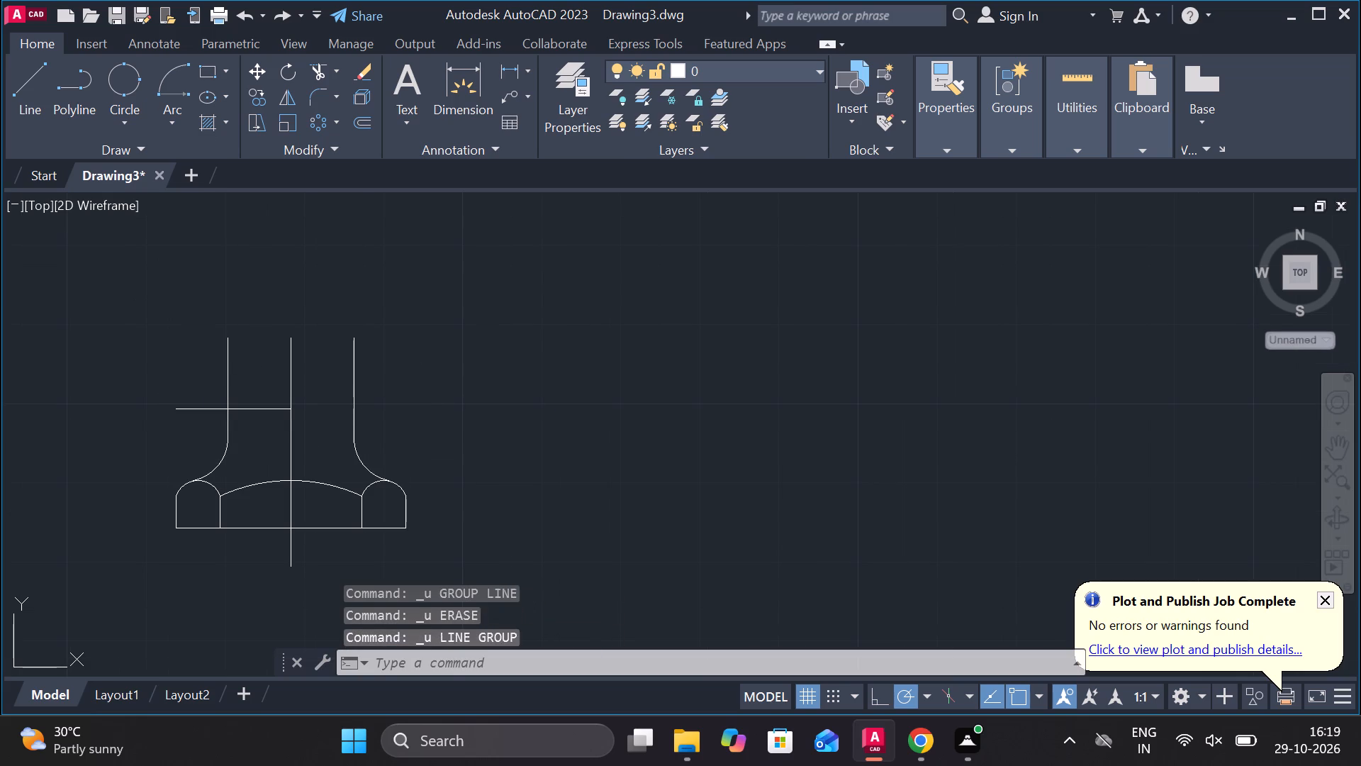
# Undo the remaining collar line, the strip clean-up and the shank fillets, back to three straight vertical lines across the strip.
pyautogui.hotkey('ctrl', 'z')
pyautogui.hotkey('ctrl', 'z')
pyautogui.hotkey('ctrl', 'z')
pyautogui.hotkey('ctrl', 'z')
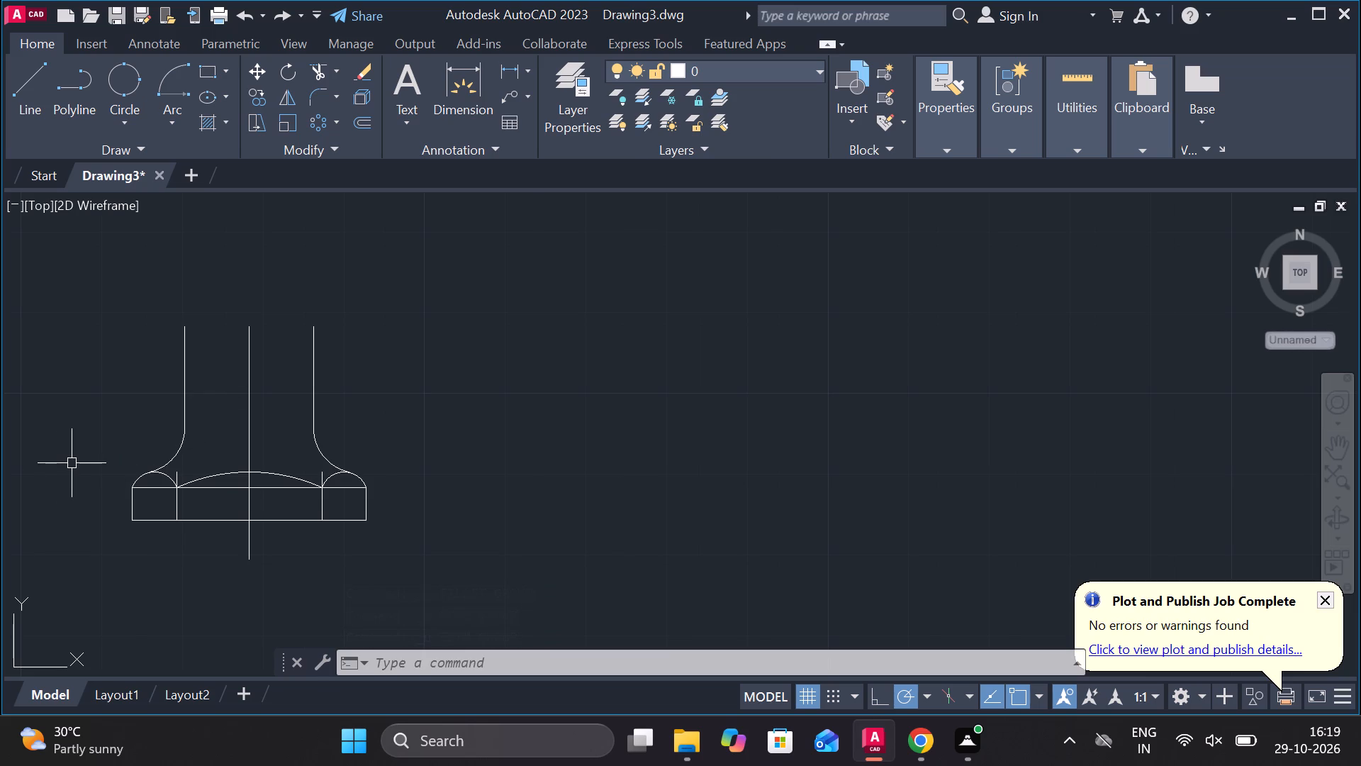
pyautogui.hotkey('ctrl', 'z')
pyautogui.hotkey('ctrl', 'z')
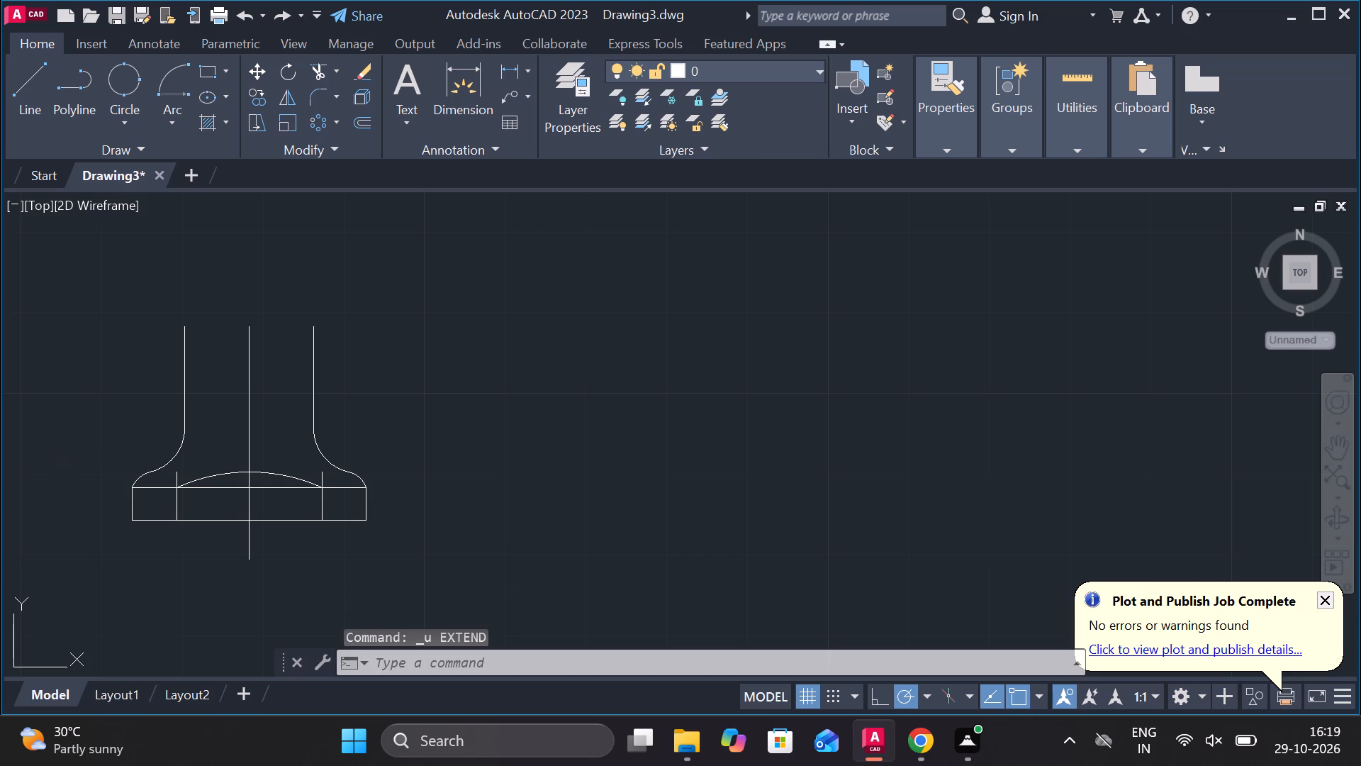
pyautogui.hotkey('ctrl', 'z')
pyautogui.hotkey('ctrl', 'z')
pyautogui.hotkey('ctrl', 'z')
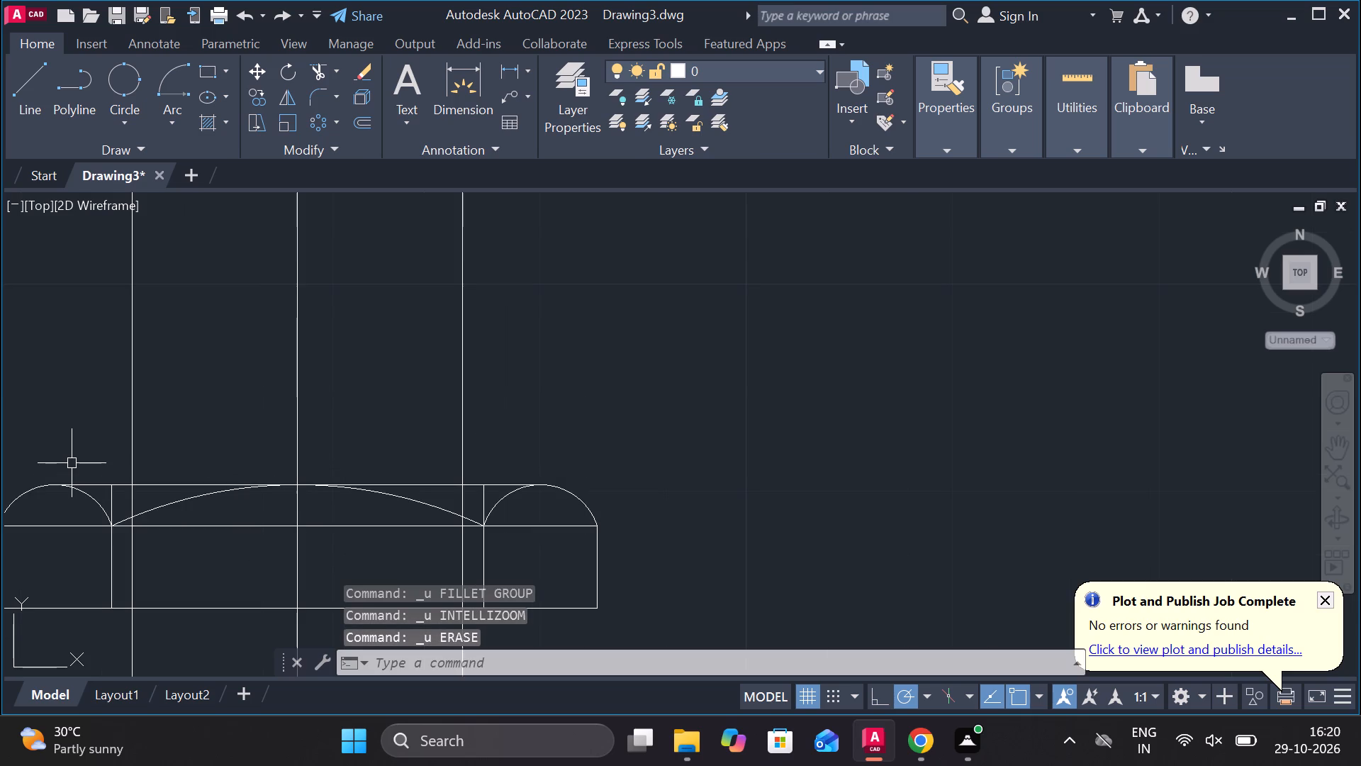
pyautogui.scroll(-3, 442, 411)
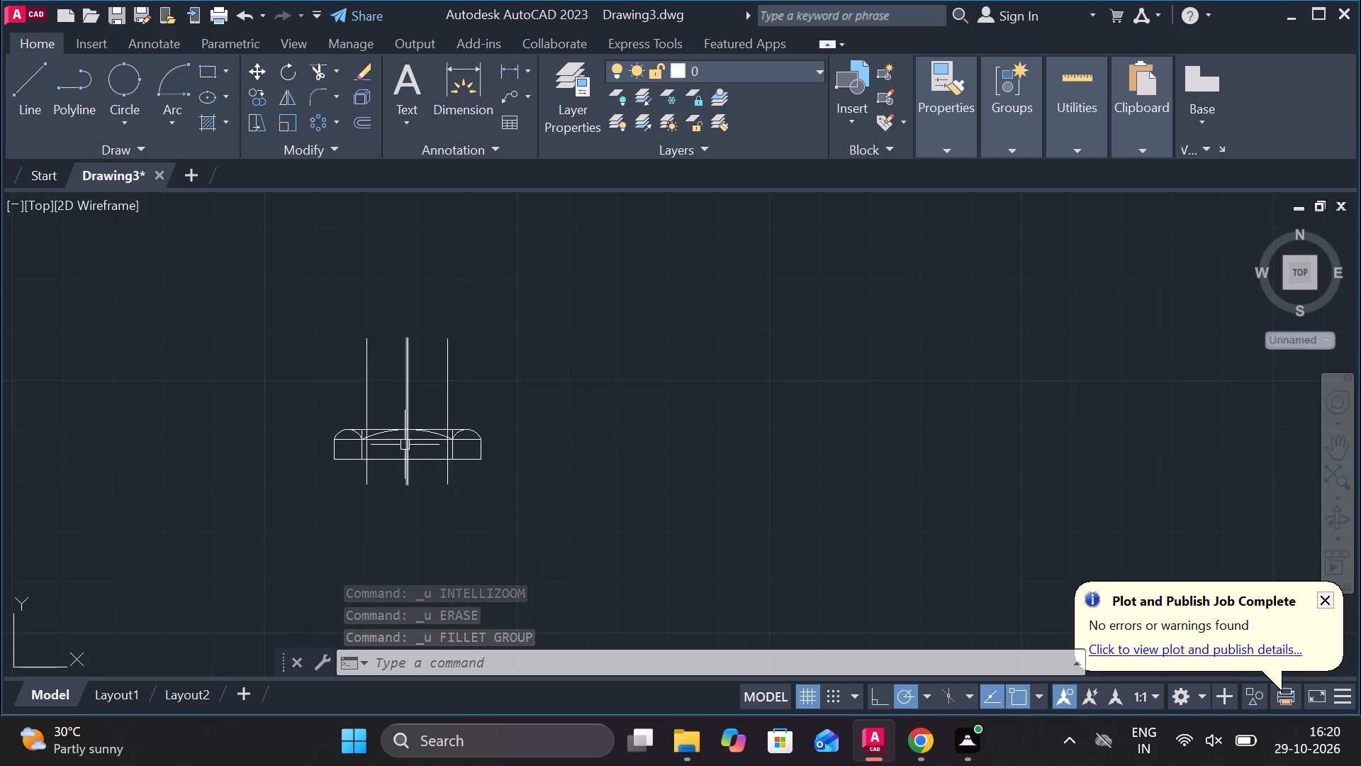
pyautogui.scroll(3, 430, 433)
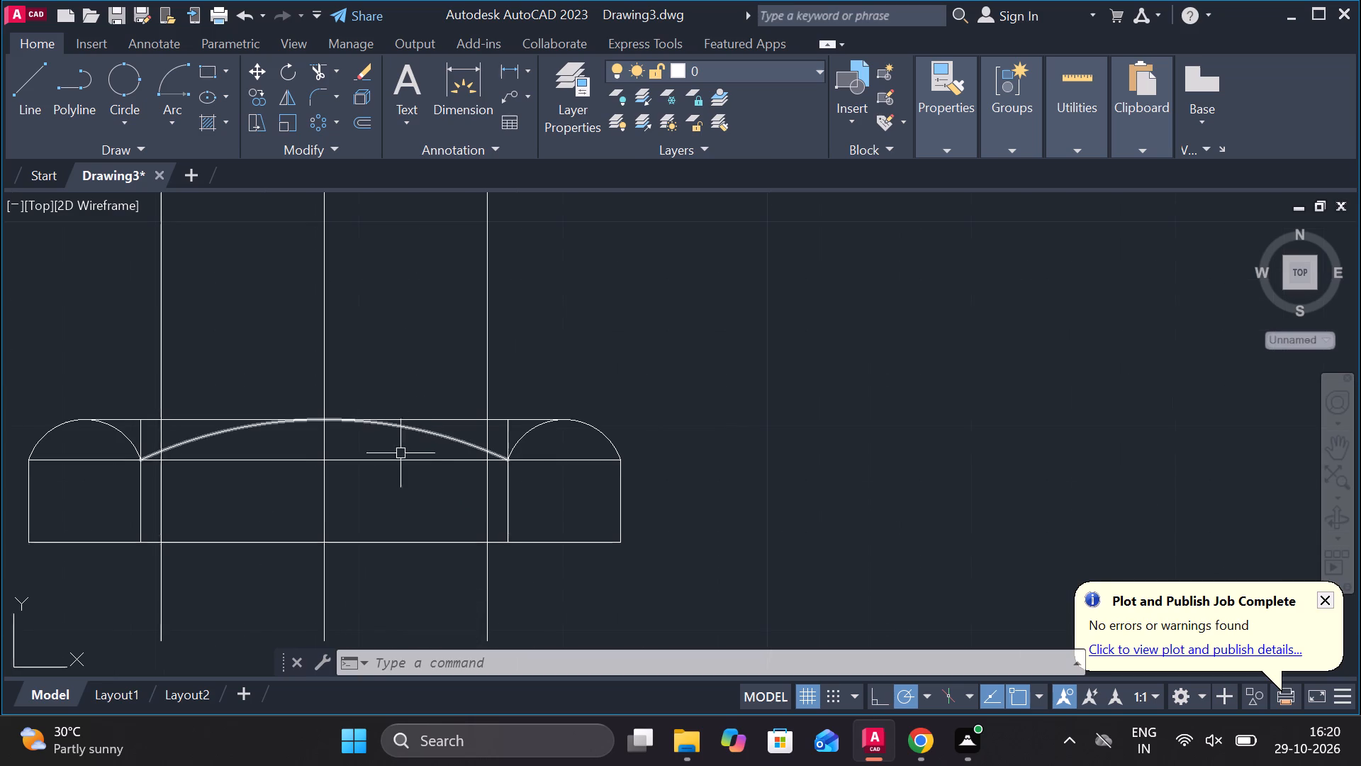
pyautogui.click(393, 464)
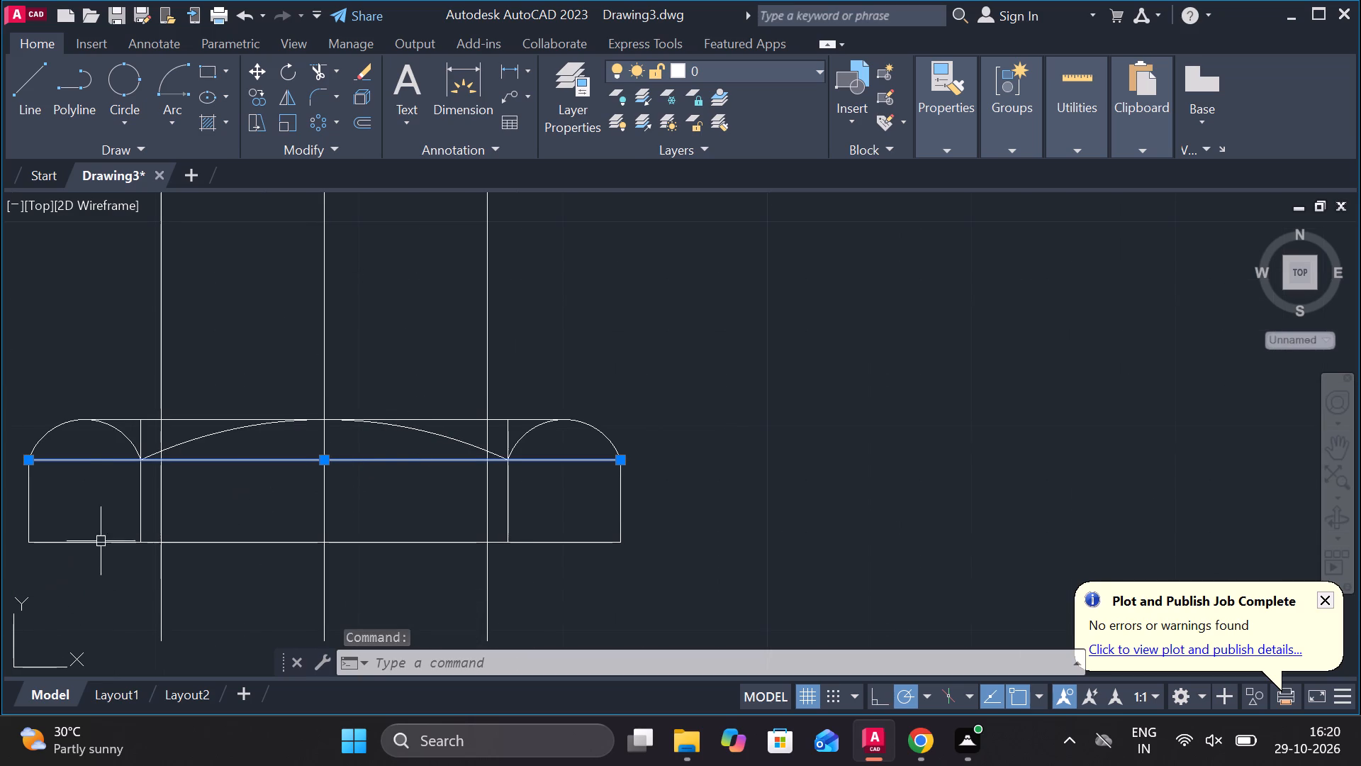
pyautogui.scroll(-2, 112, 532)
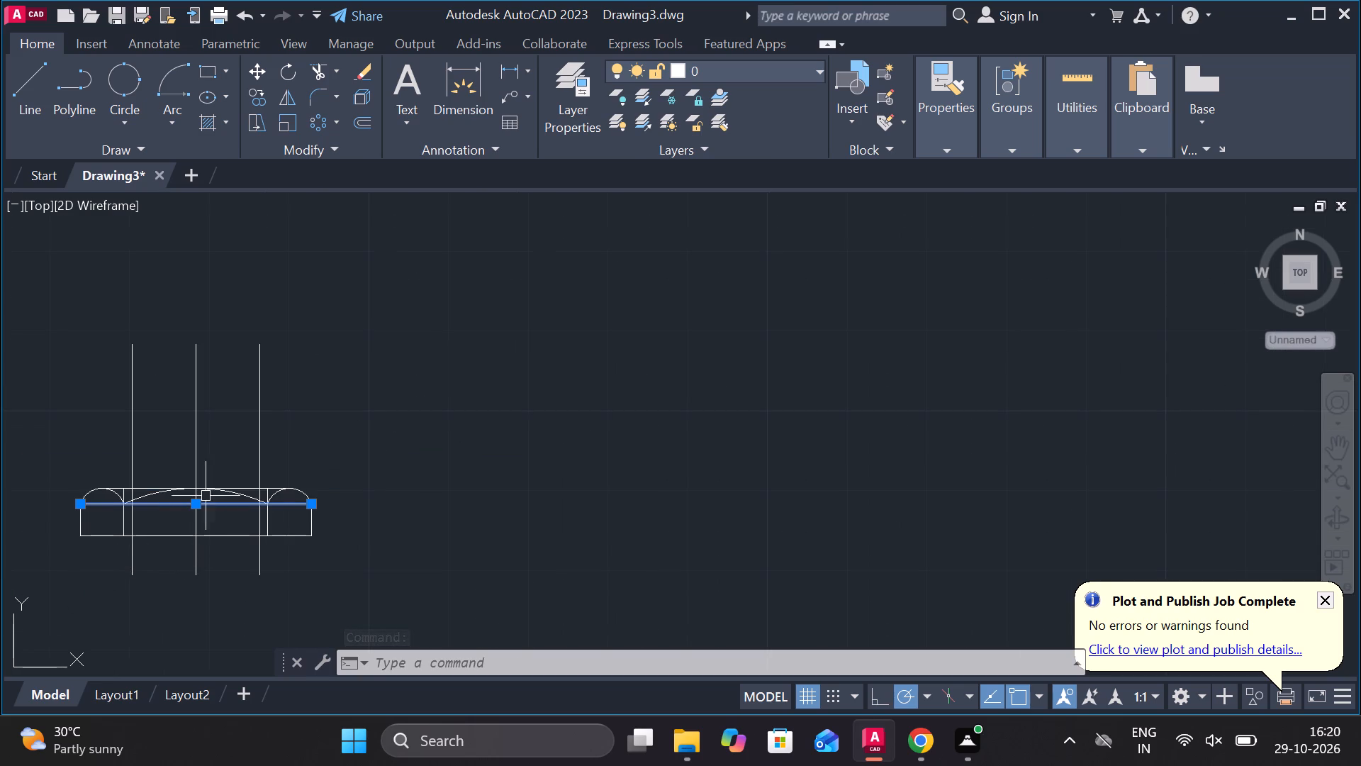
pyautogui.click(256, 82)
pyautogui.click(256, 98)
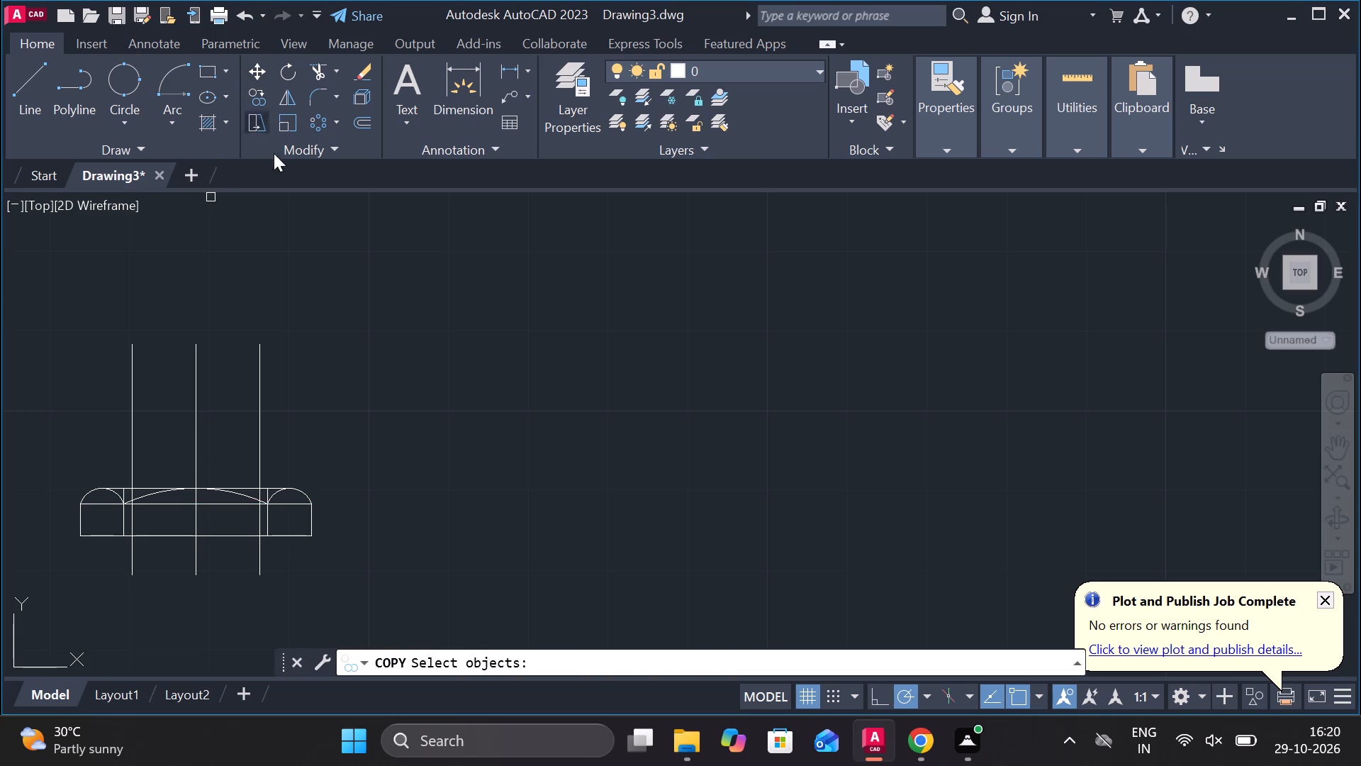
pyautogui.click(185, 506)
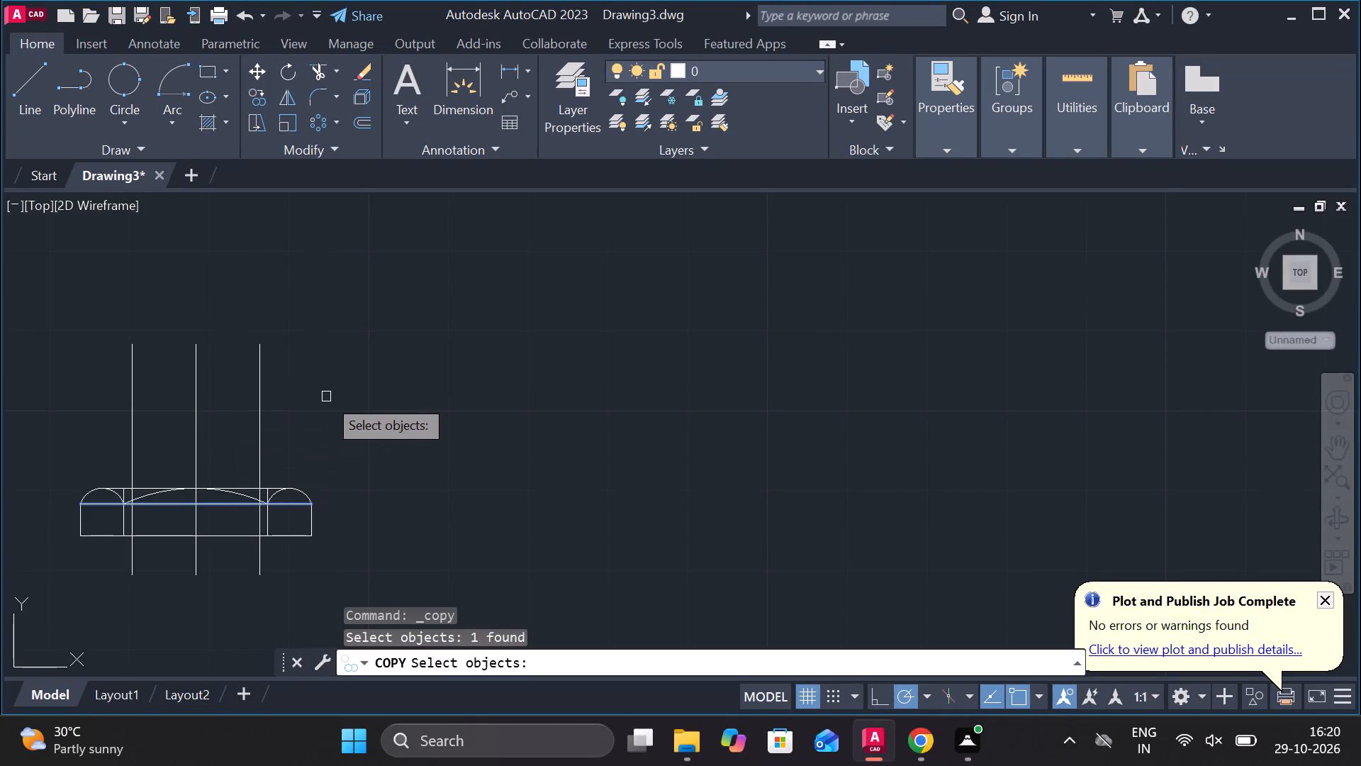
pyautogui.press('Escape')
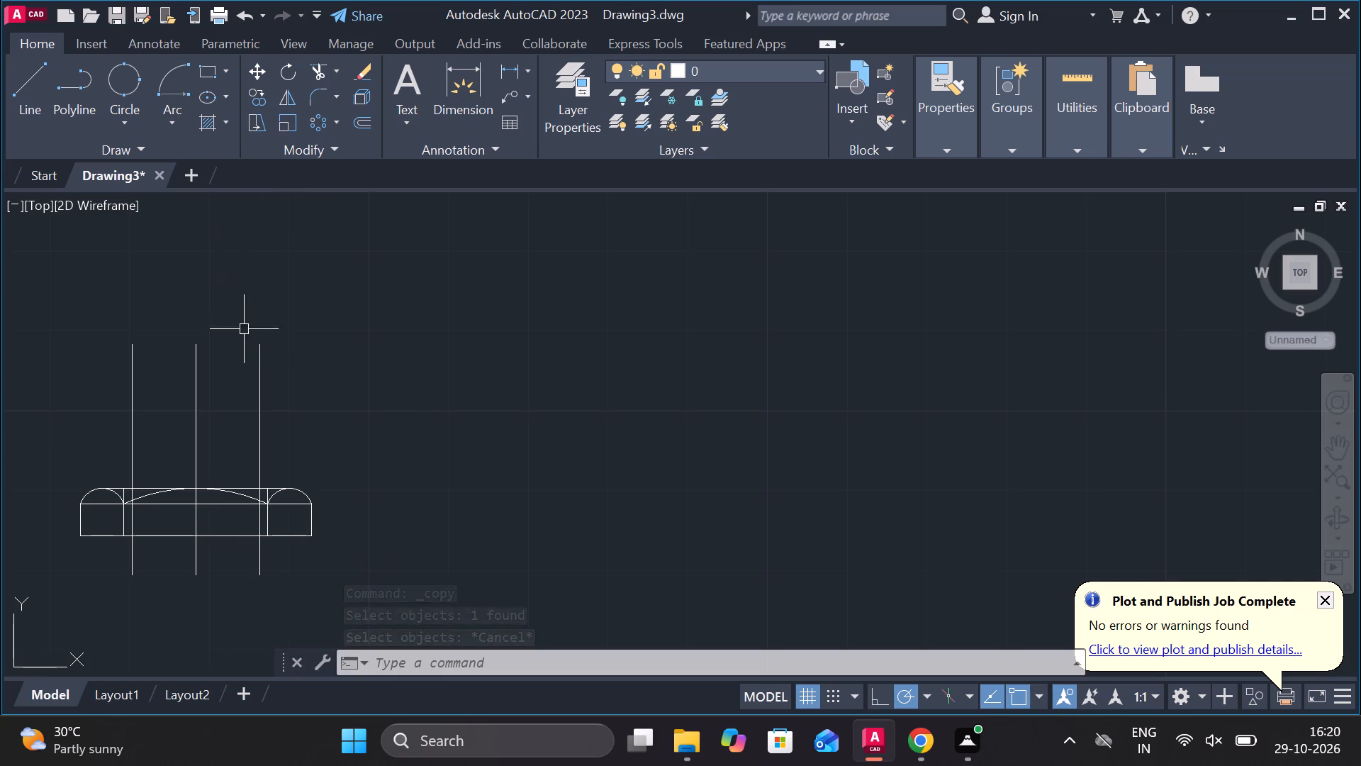
# Draw a closed 33 x 2 rectangle with lines in the empty space beside the three-arc strip.
pyautogui.scroll(-6, 247, 344)
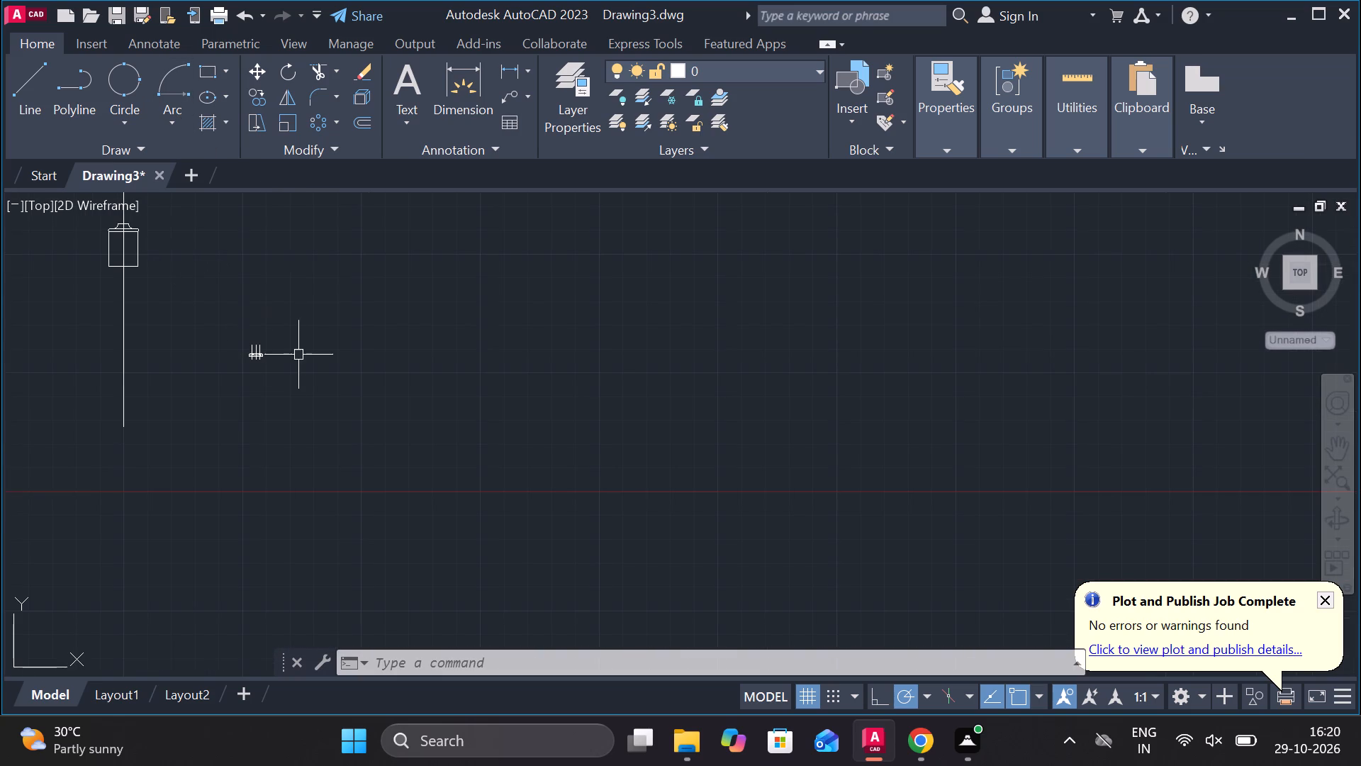
pyautogui.scroll(7, 254, 353)
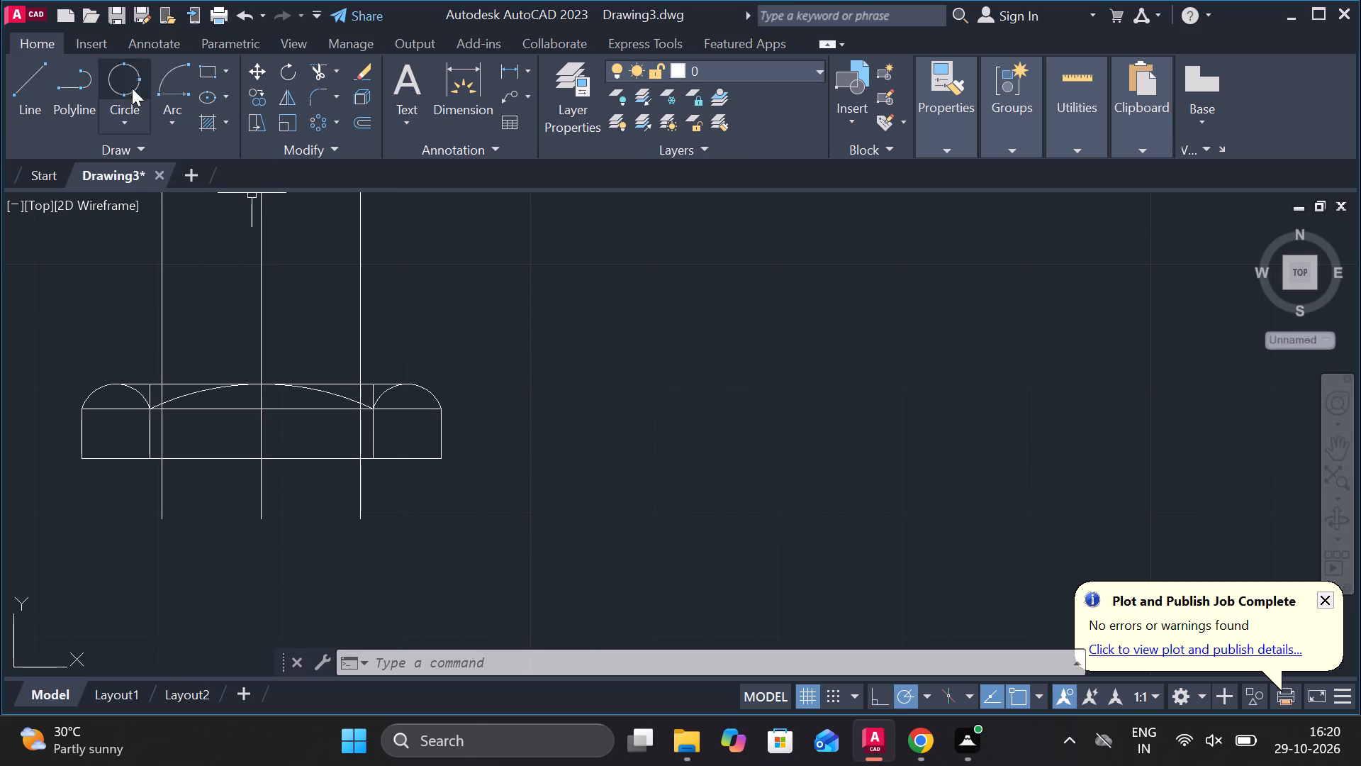
pyautogui.moveTo(30, 77); pyautogui.dragTo(32, 84)
pyautogui.click(534, 323)
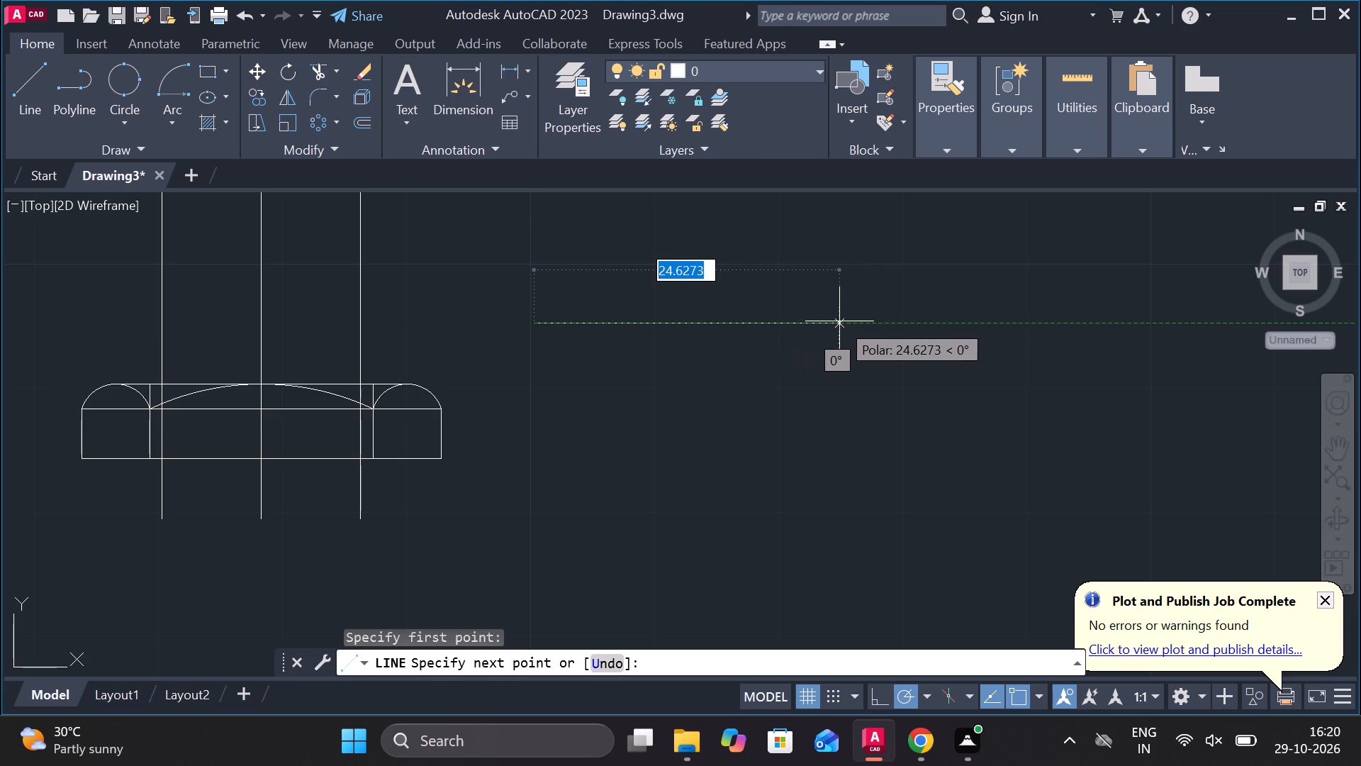
pyautogui.write('33')
pyautogui.press('Return')
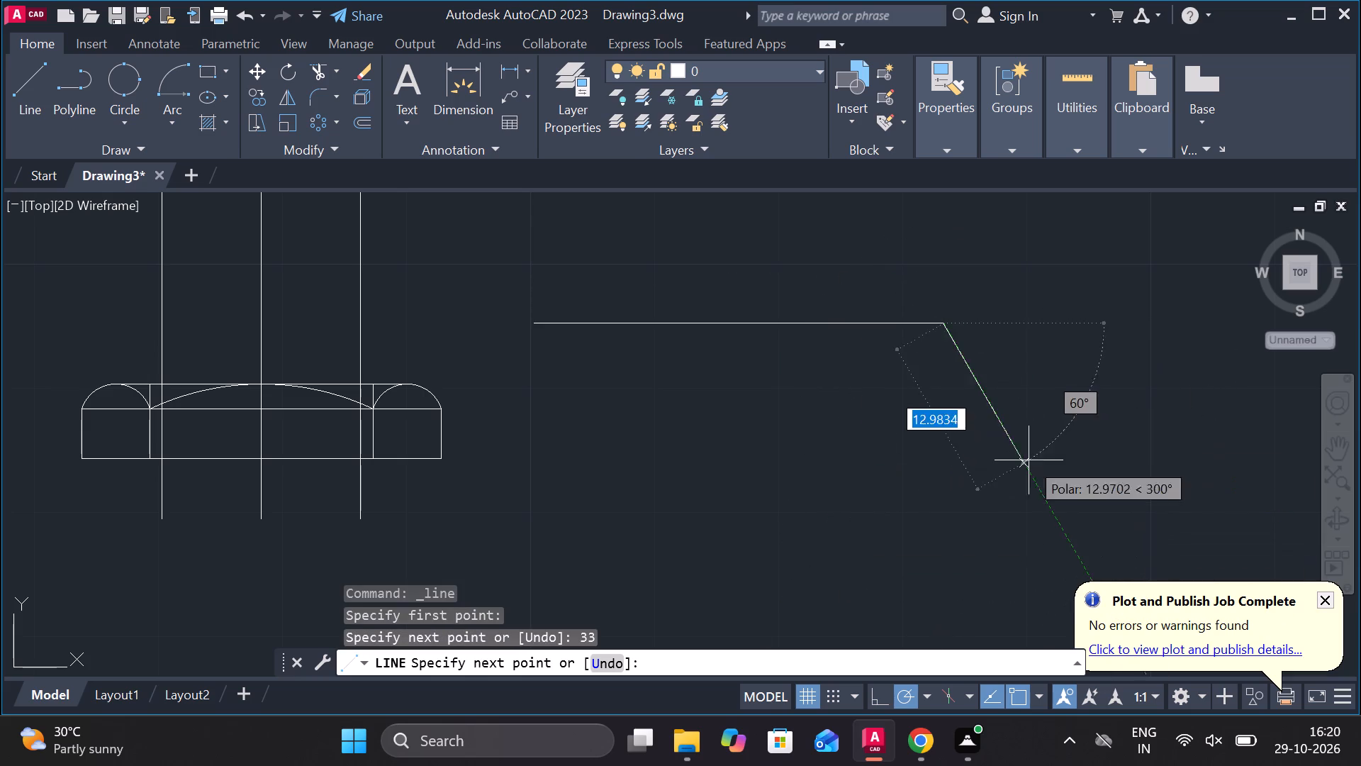
pyautogui.press('2')
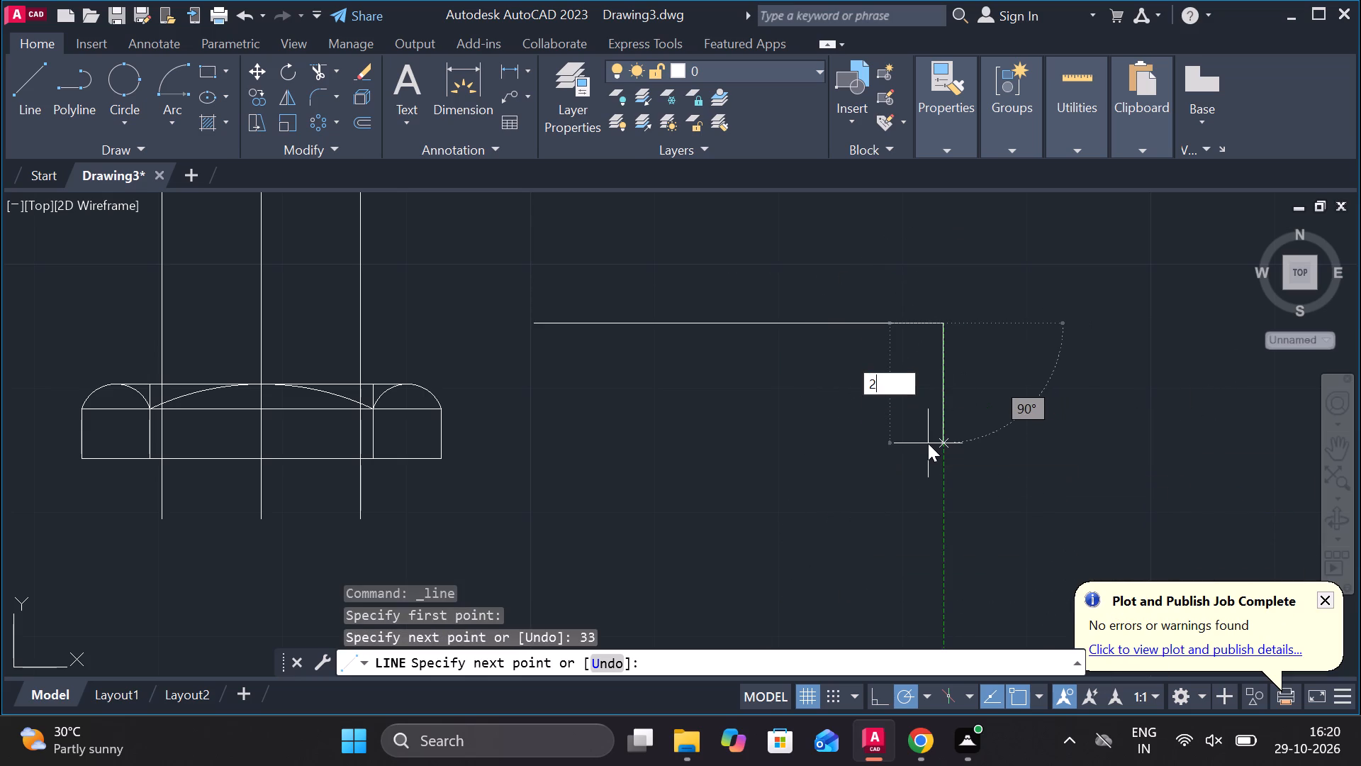
pyautogui.press('Return')
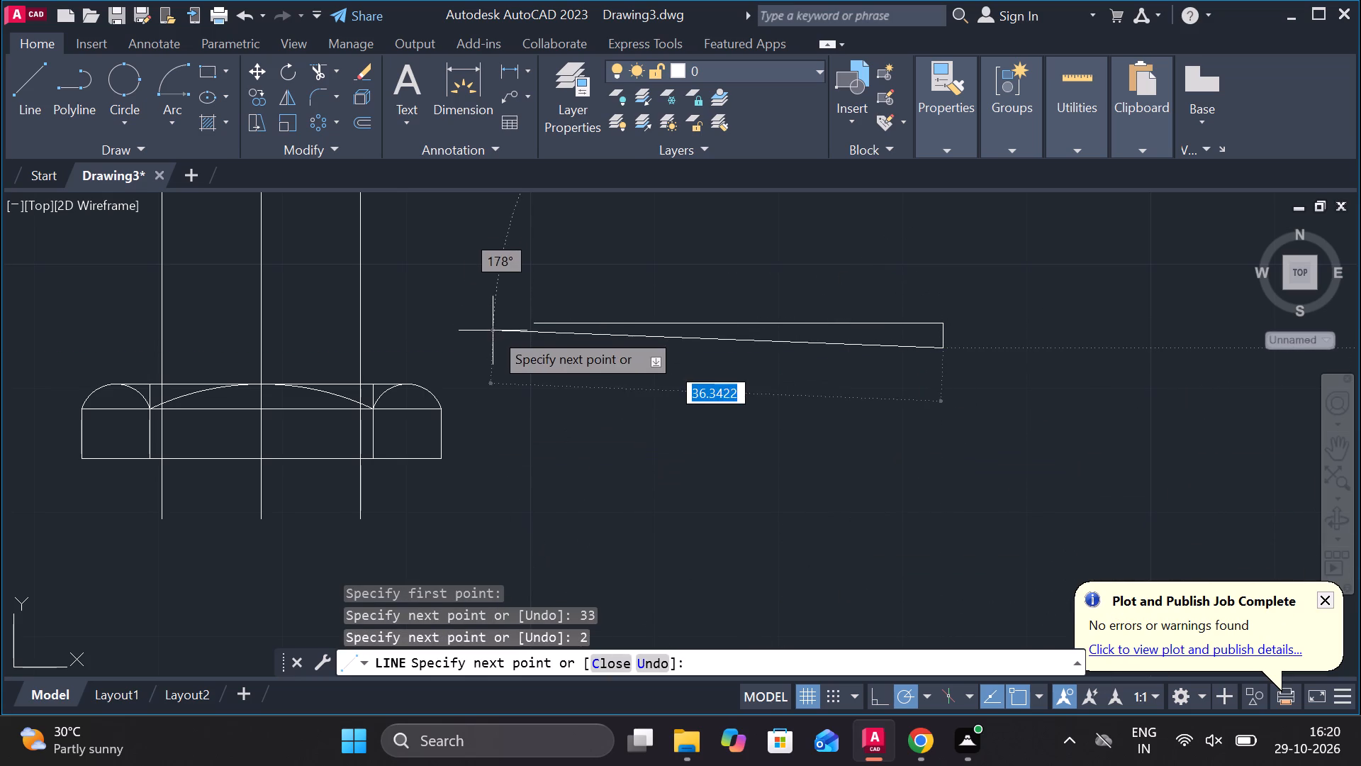
pyautogui.write('33')
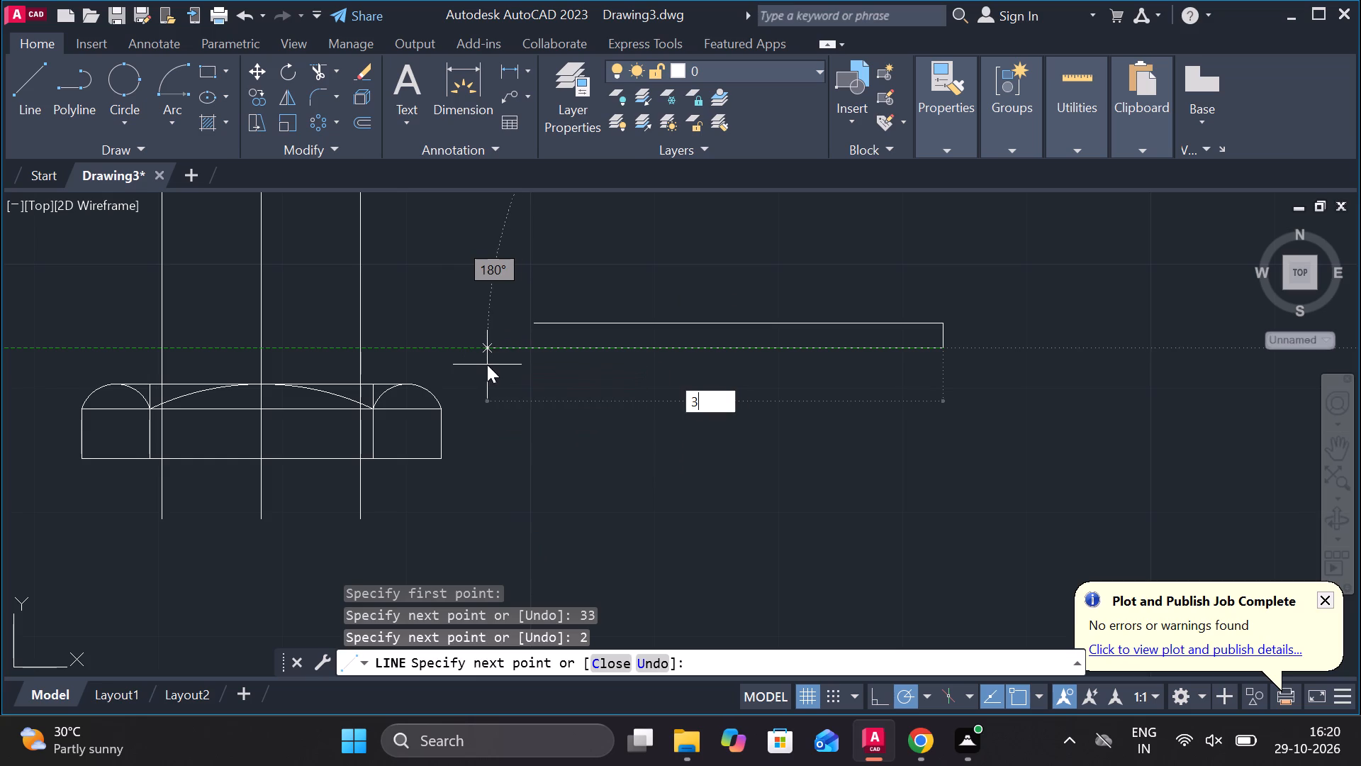
pyautogui.press('Return')
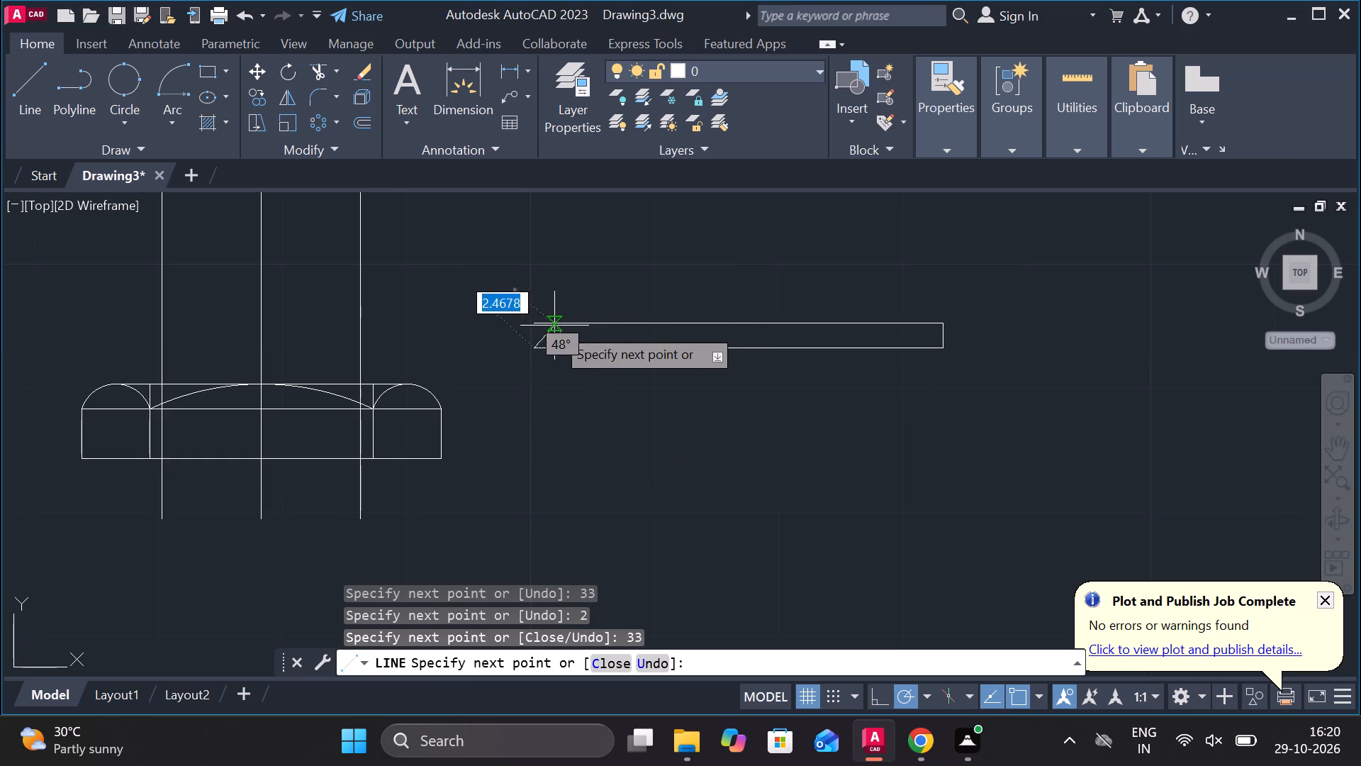
pyautogui.click(532, 327)
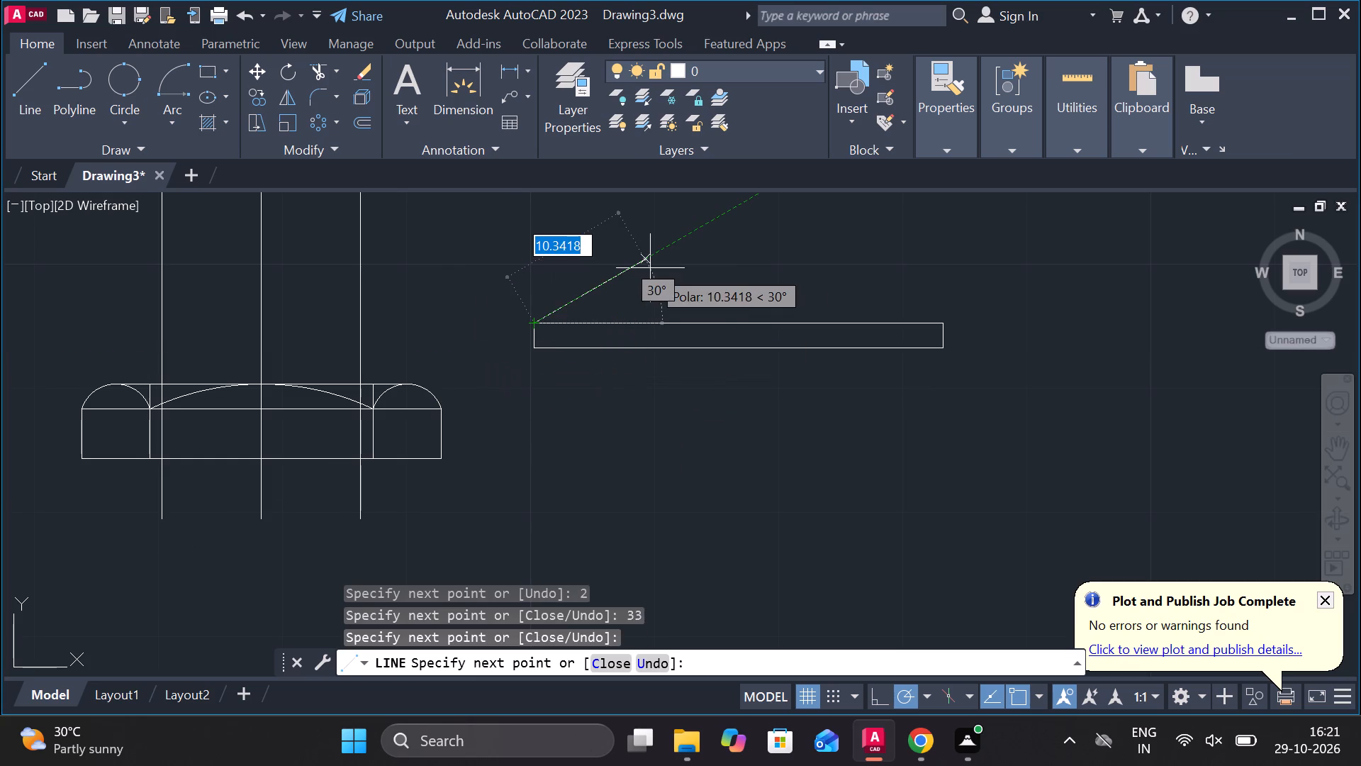
pyautogui.press('`')
pyautogui.press('Escape')
pyautogui.press('Escape')
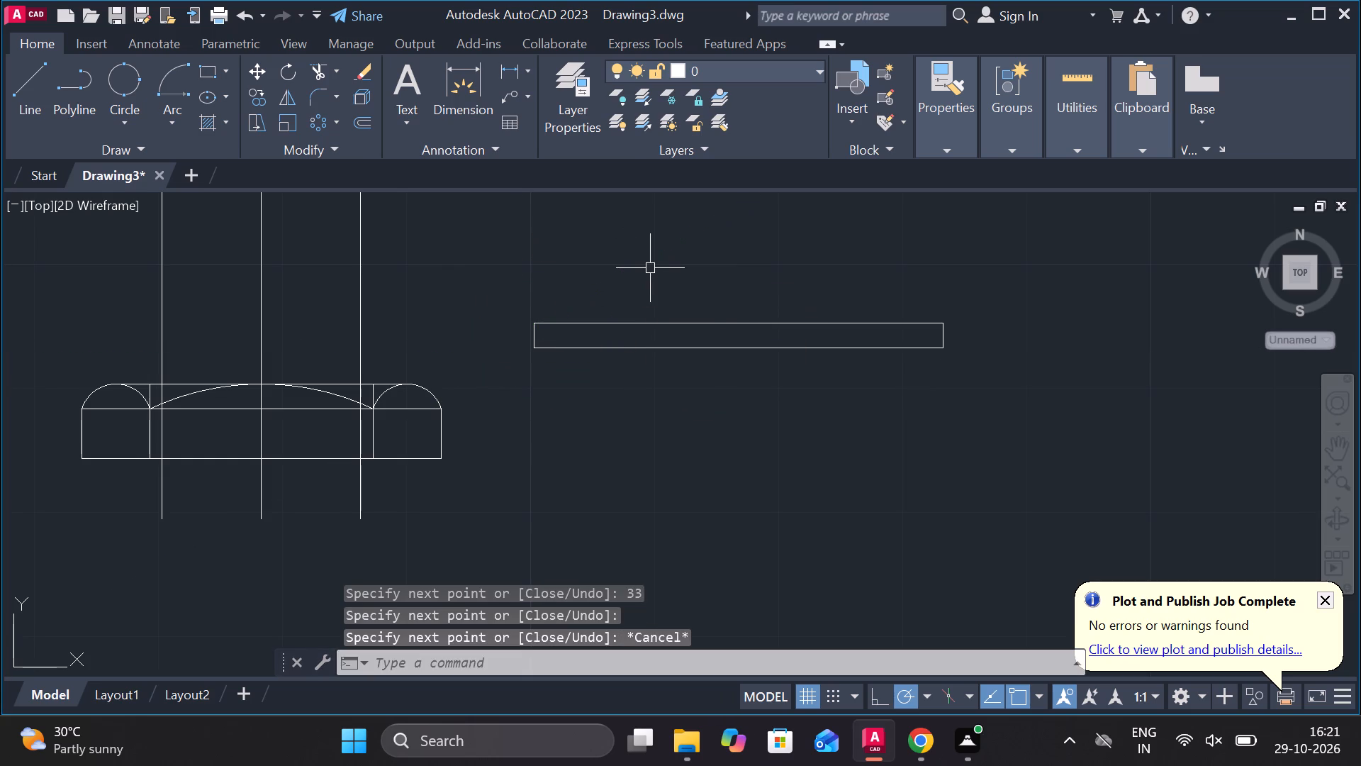
# Move the 33 x 2 rectangle onto the strip's top edge, centred on the middle vertical line.
pyautogui.click(724, 325)
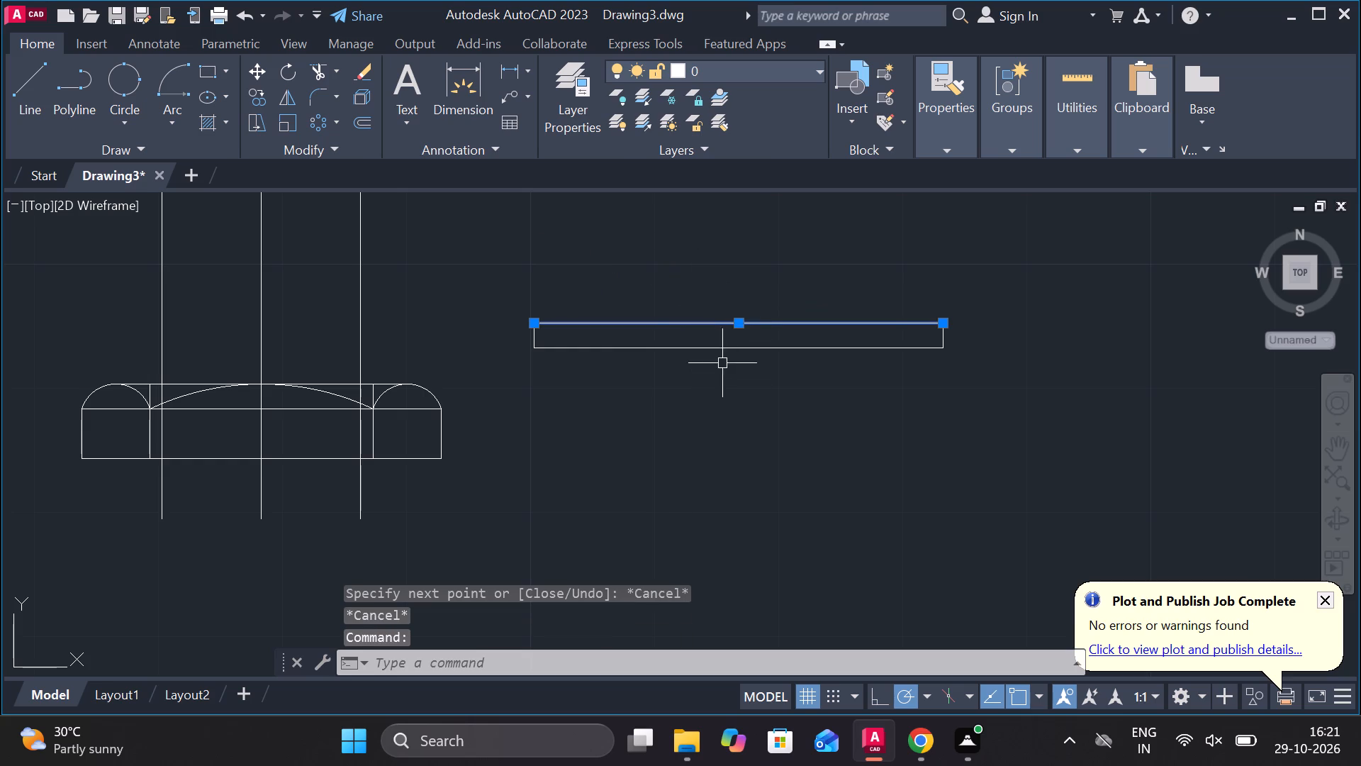
pyautogui.click(1035, 269)
pyautogui.moveTo(1029, 274); pyautogui.dragTo(1013, 288)
pyautogui.moveTo(1004, 293); pyautogui.dragTo(913, 321)
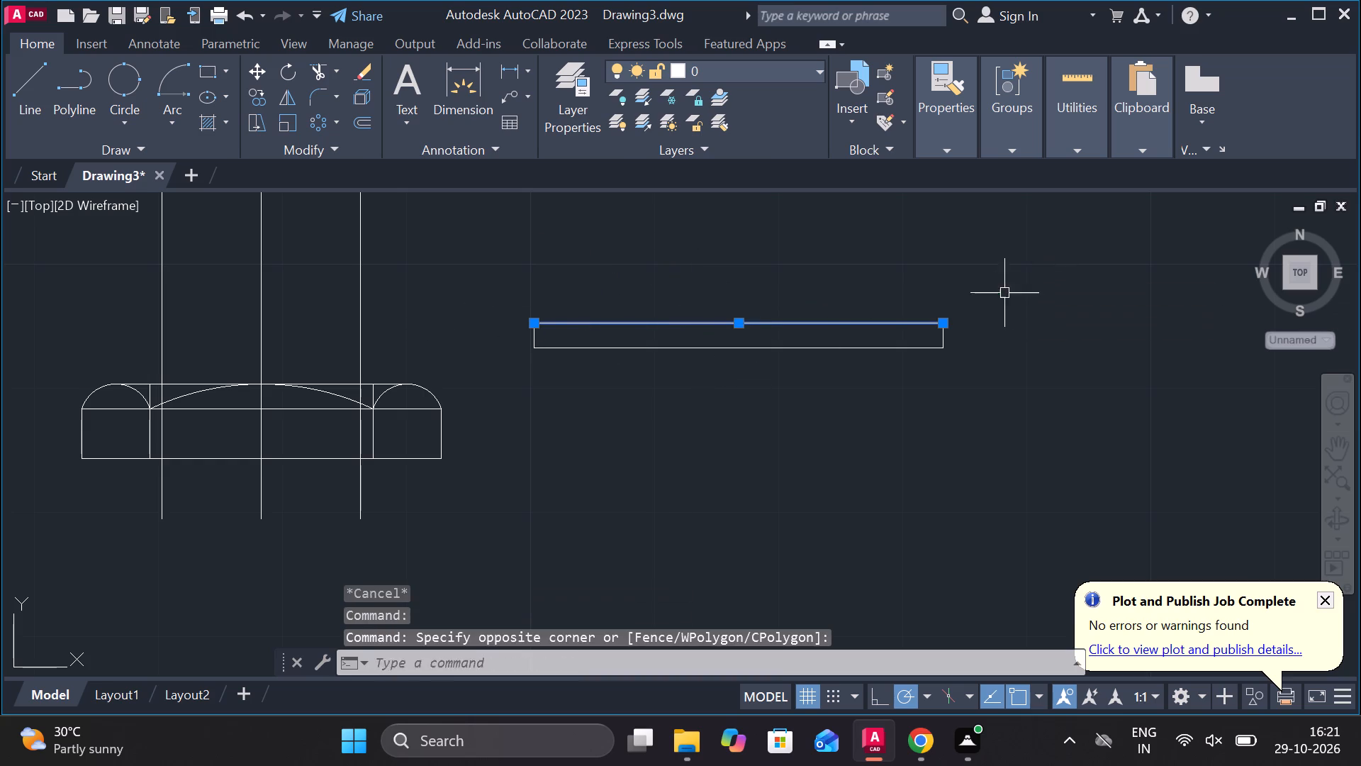
pyautogui.moveTo(913, 321); pyautogui.dragTo(816, 325)
pyautogui.moveTo(800, 325); pyautogui.dragTo(557, 323)
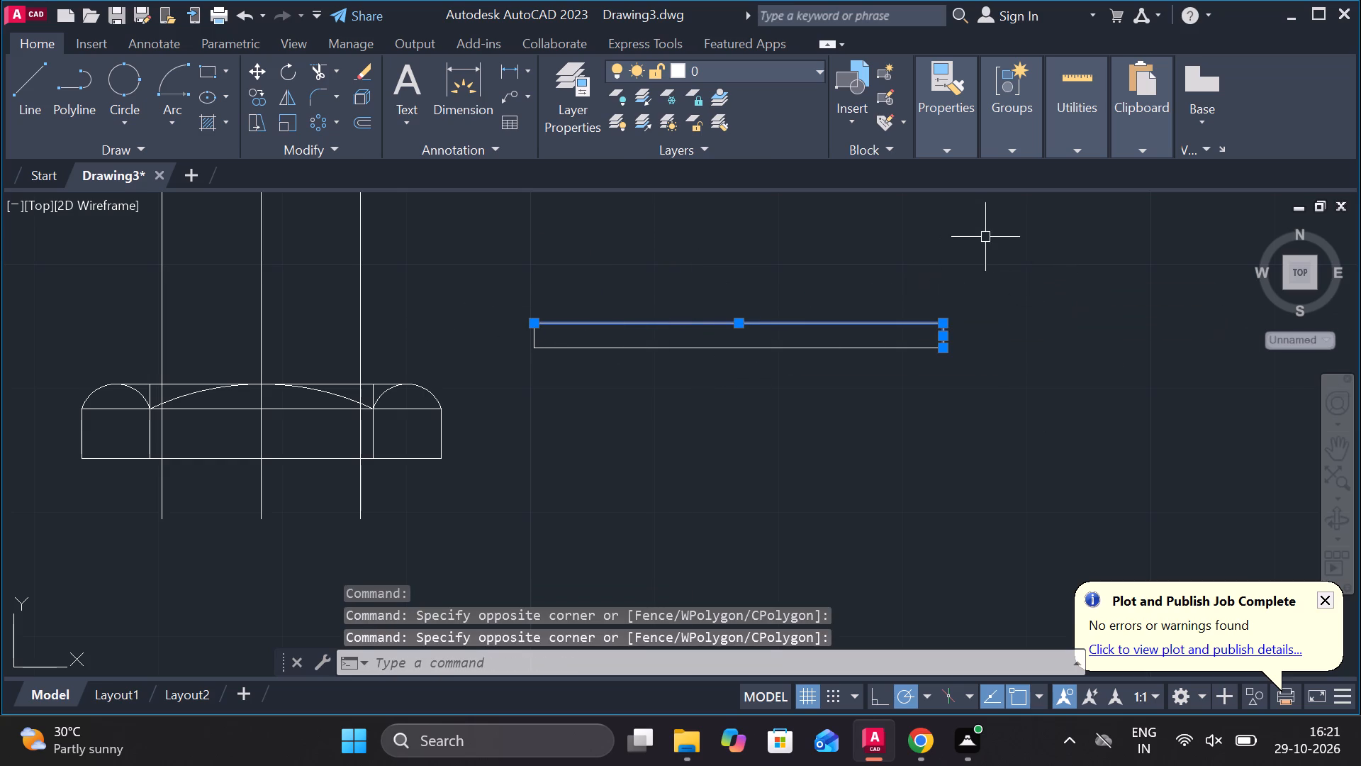
pyautogui.moveTo(985, 237); pyautogui.dragTo(476, 330)
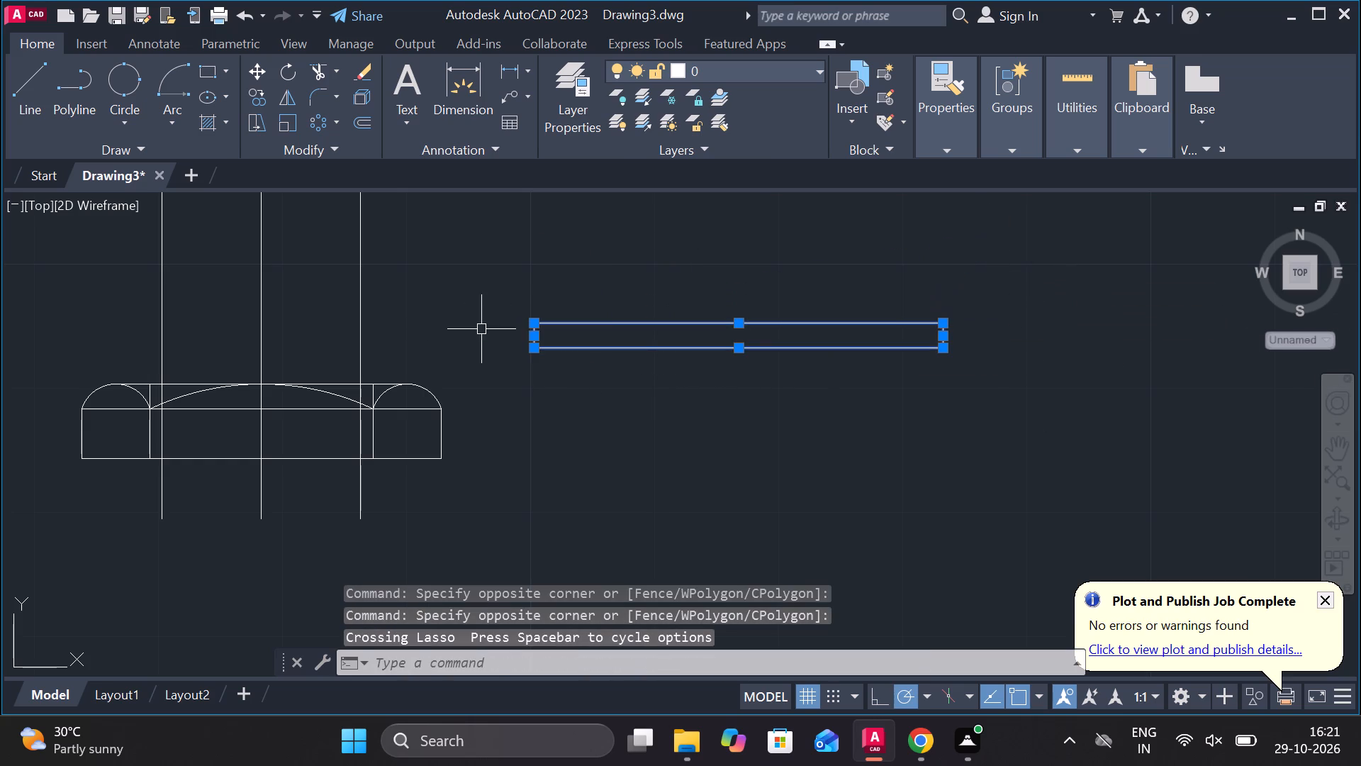
pyautogui.click(262, 58)
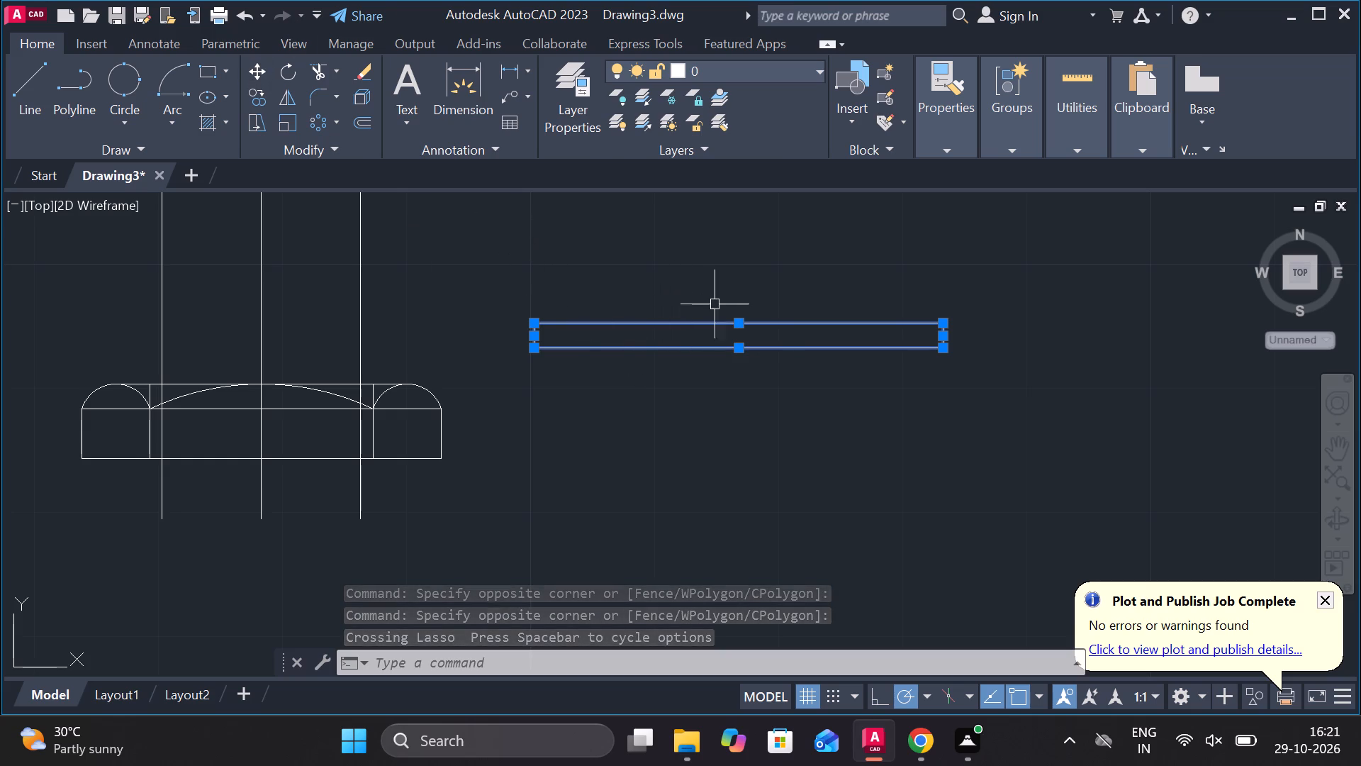
pyautogui.click(742, 320)
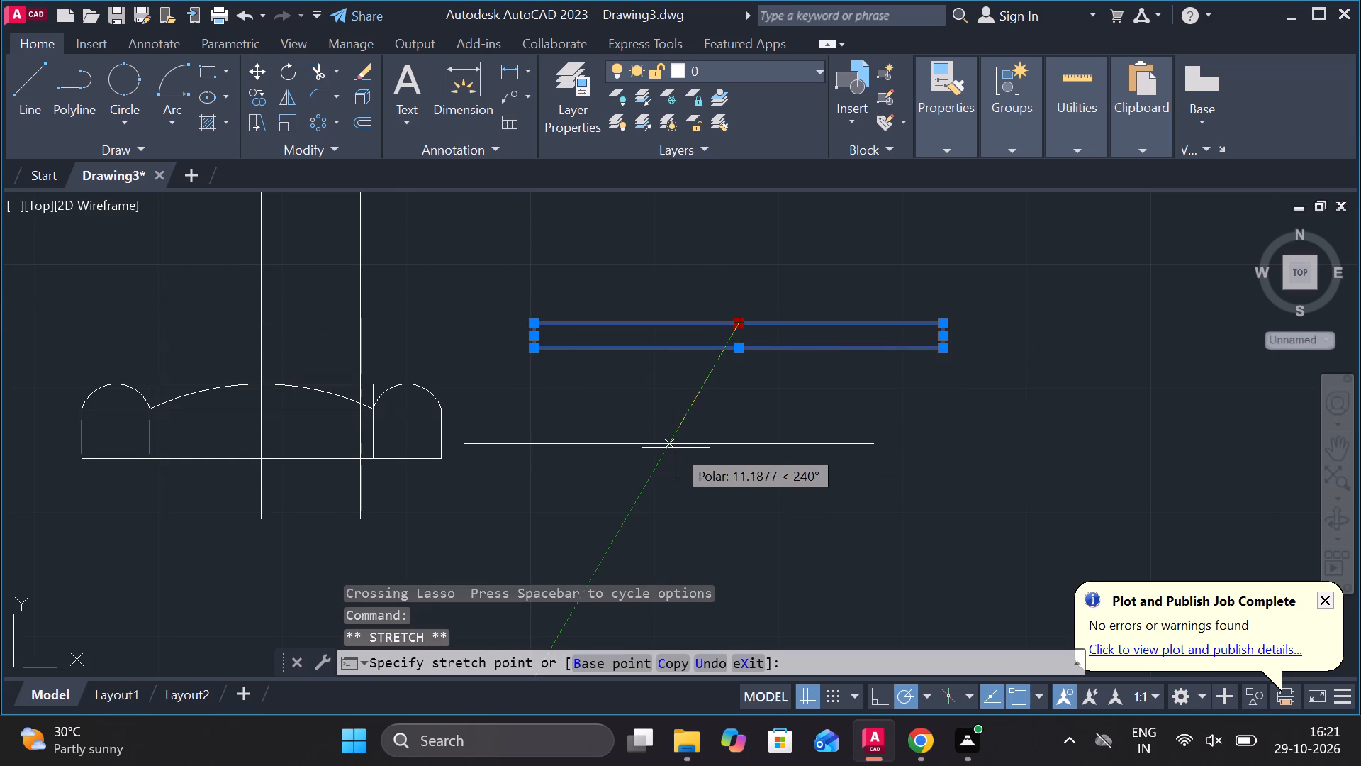
pyautogui.press('Escape')
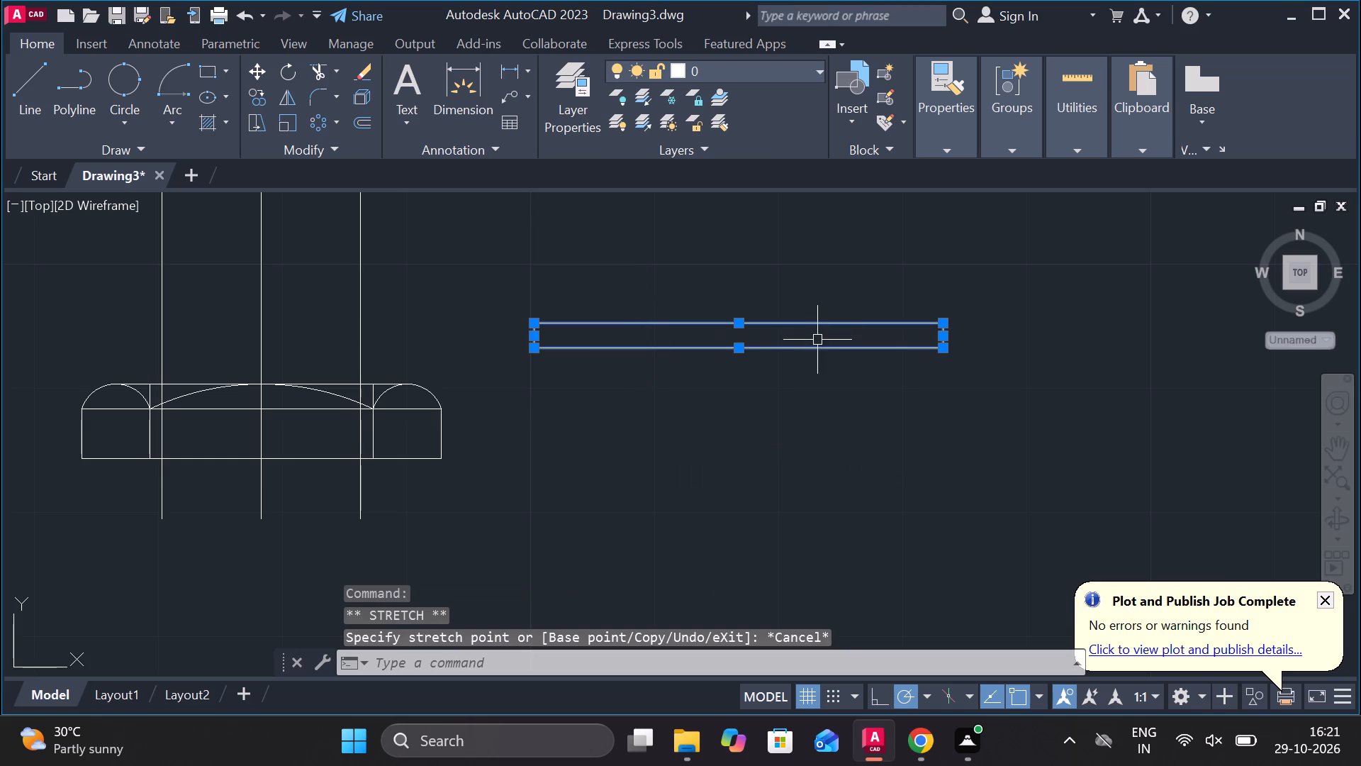
pyautogui.click(258, 72)
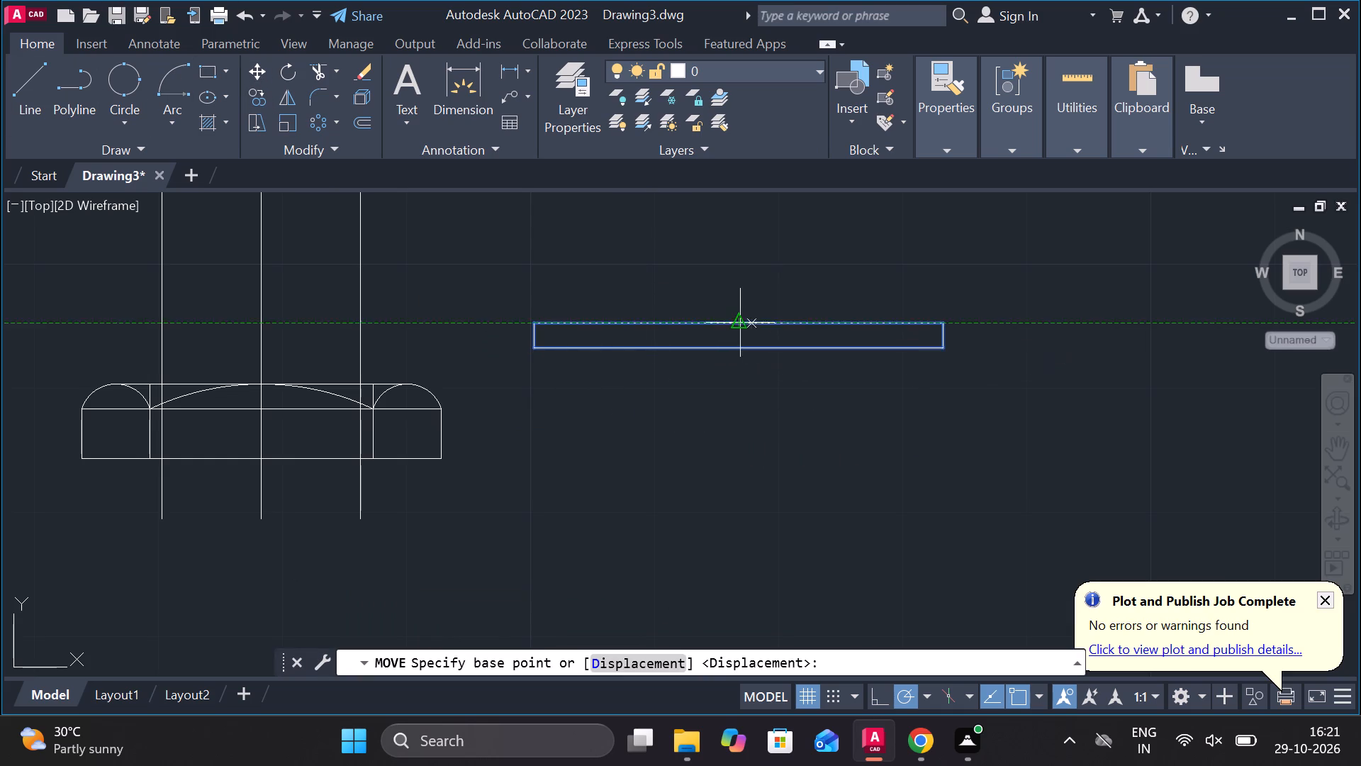
pyautogui.click(732, 323)
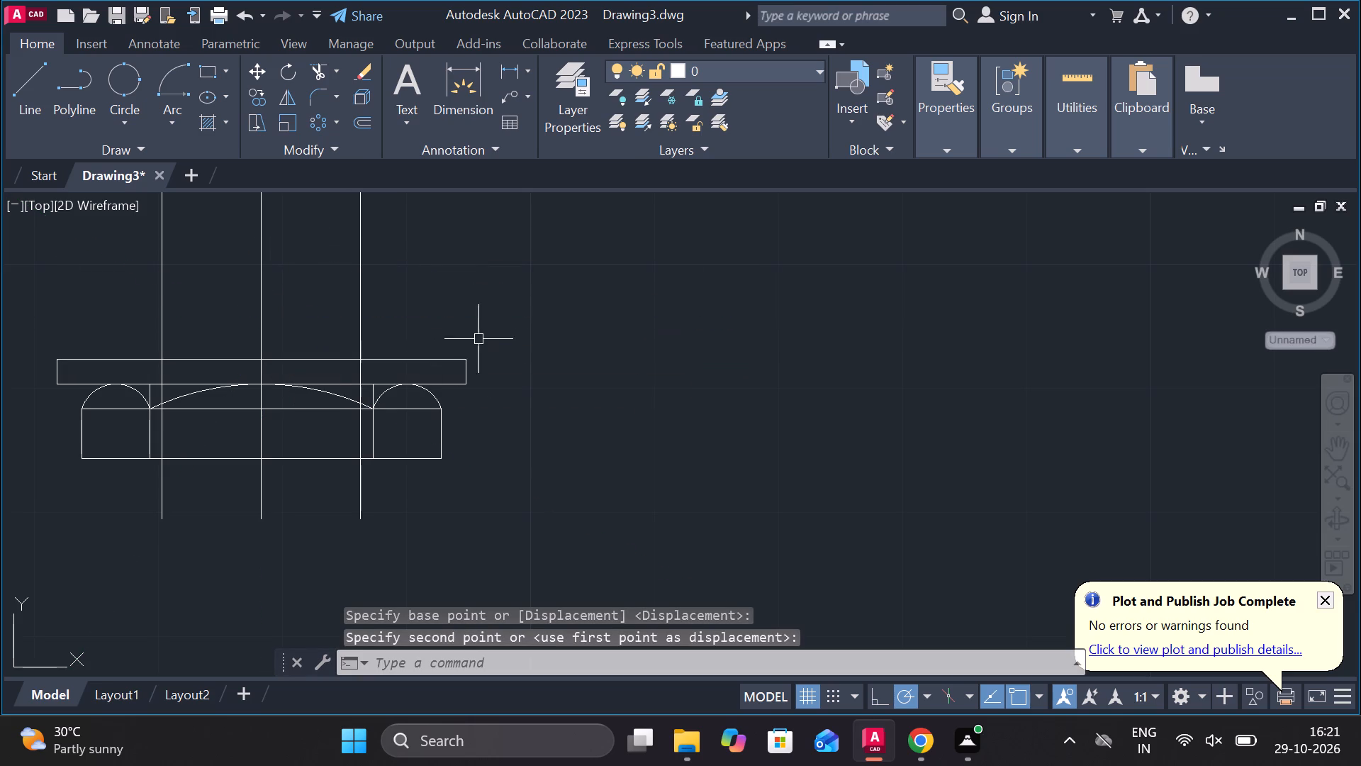
# Move the rectangle's four lines 11 straight up along the middle vertical line.
pyautogui.scroll(3, 301, 415)
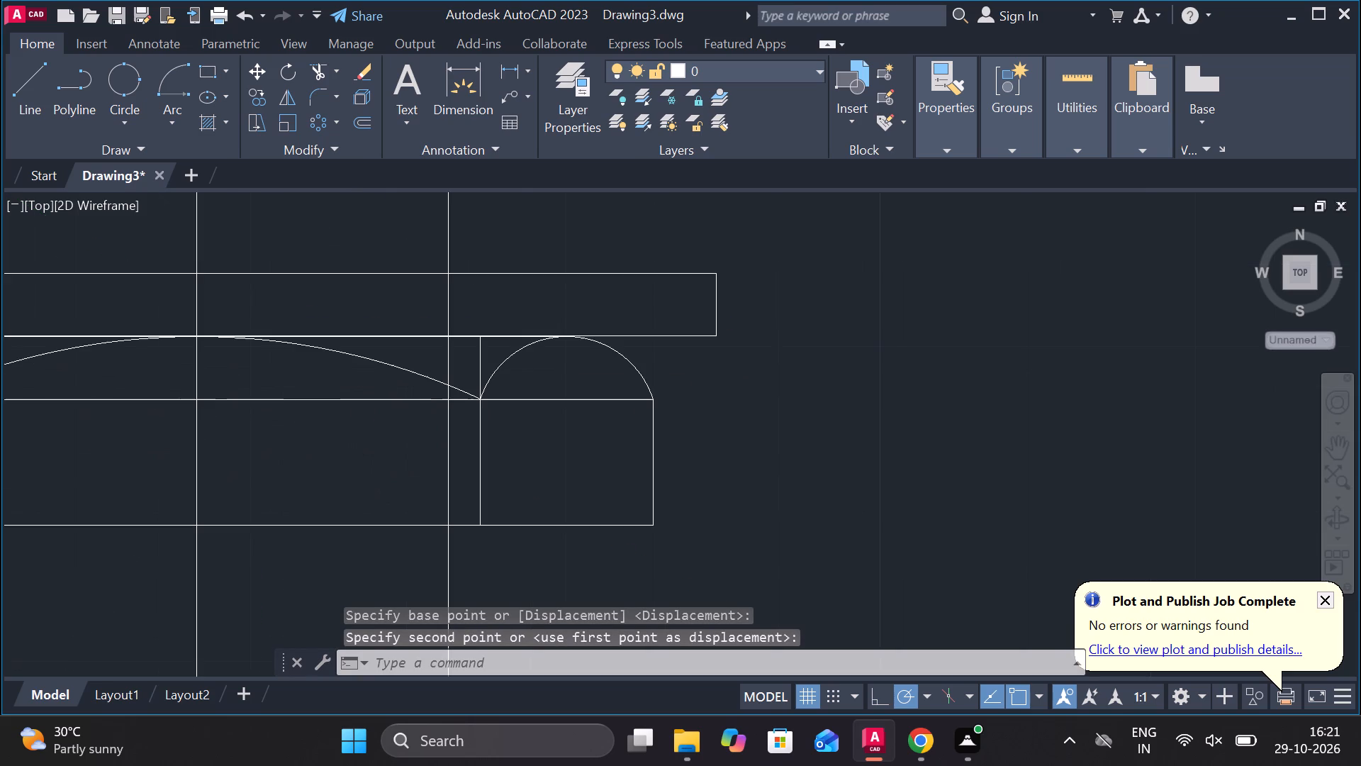
pyautogui.scroll(-3, 301, 415)
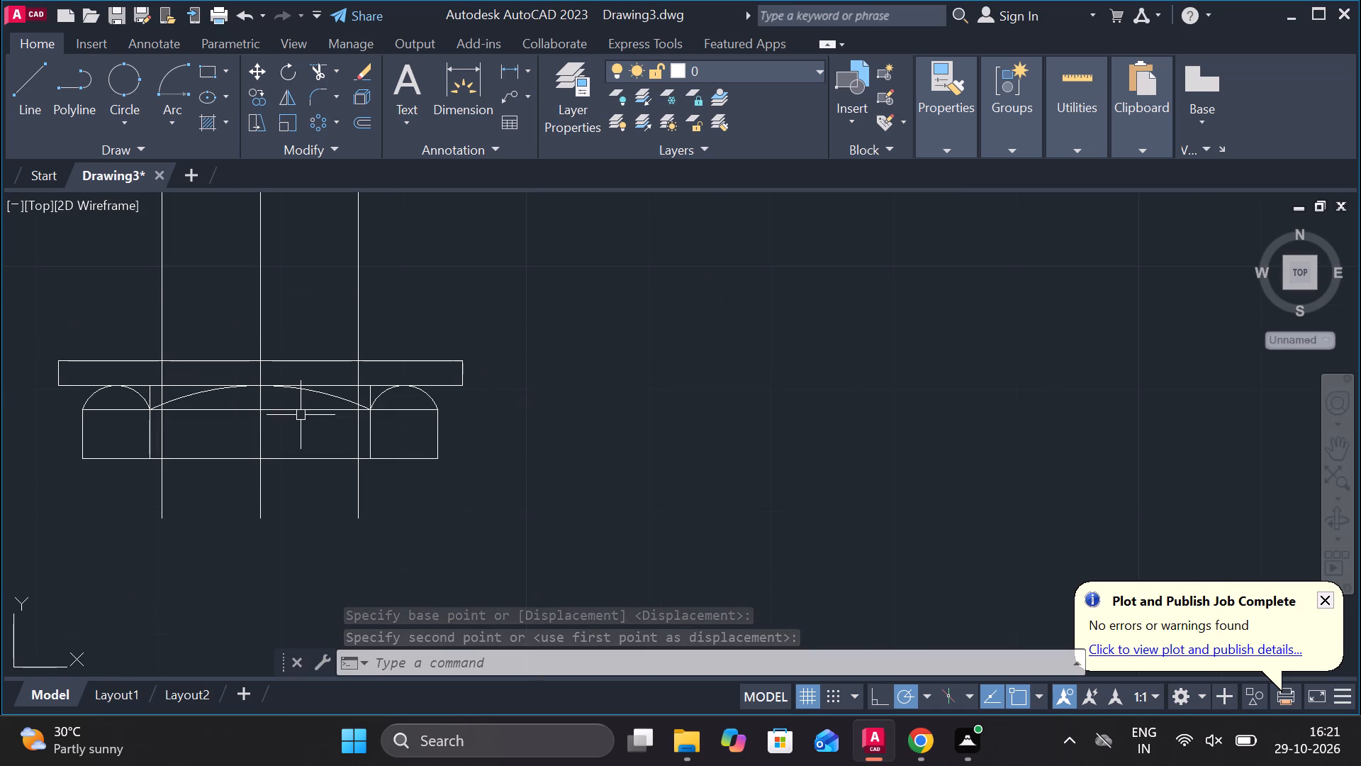
pyautogui.click(259, 387)
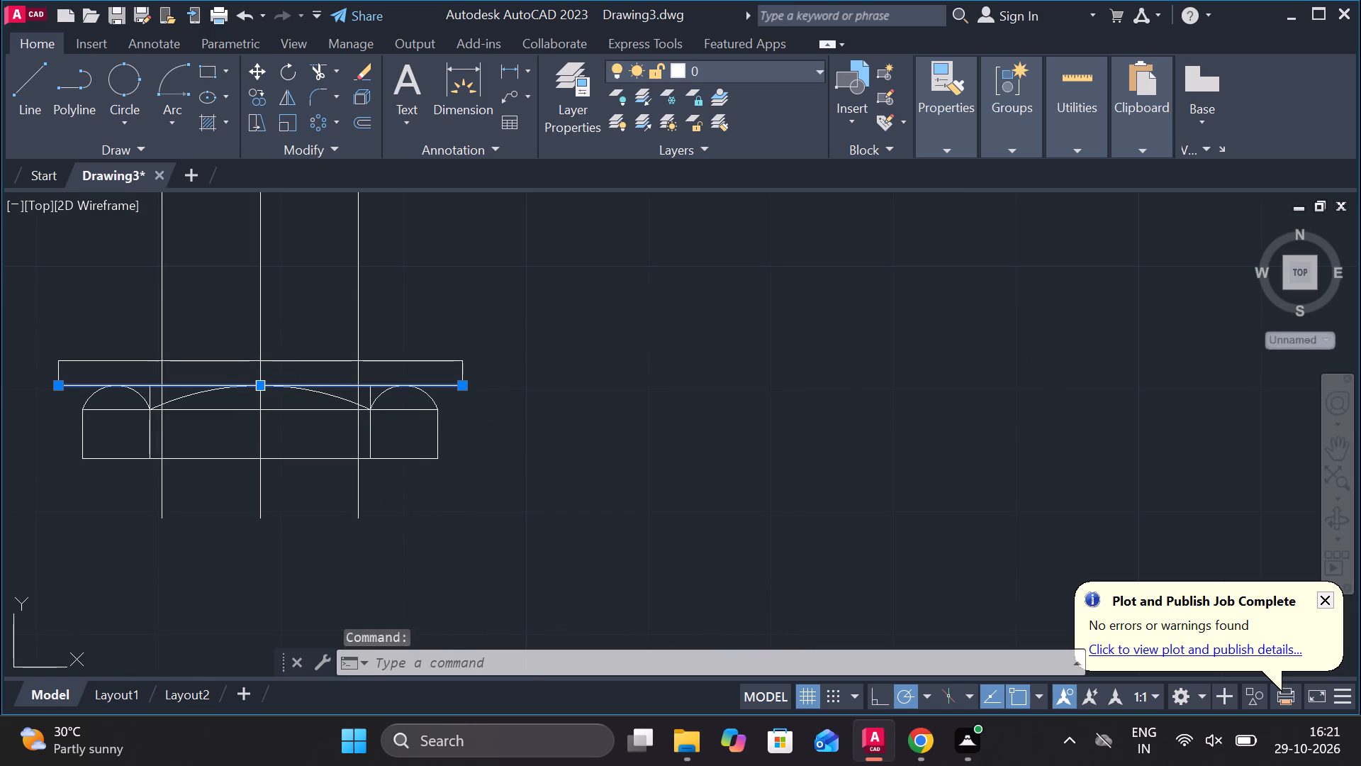
pyautogui.click(269, 359)
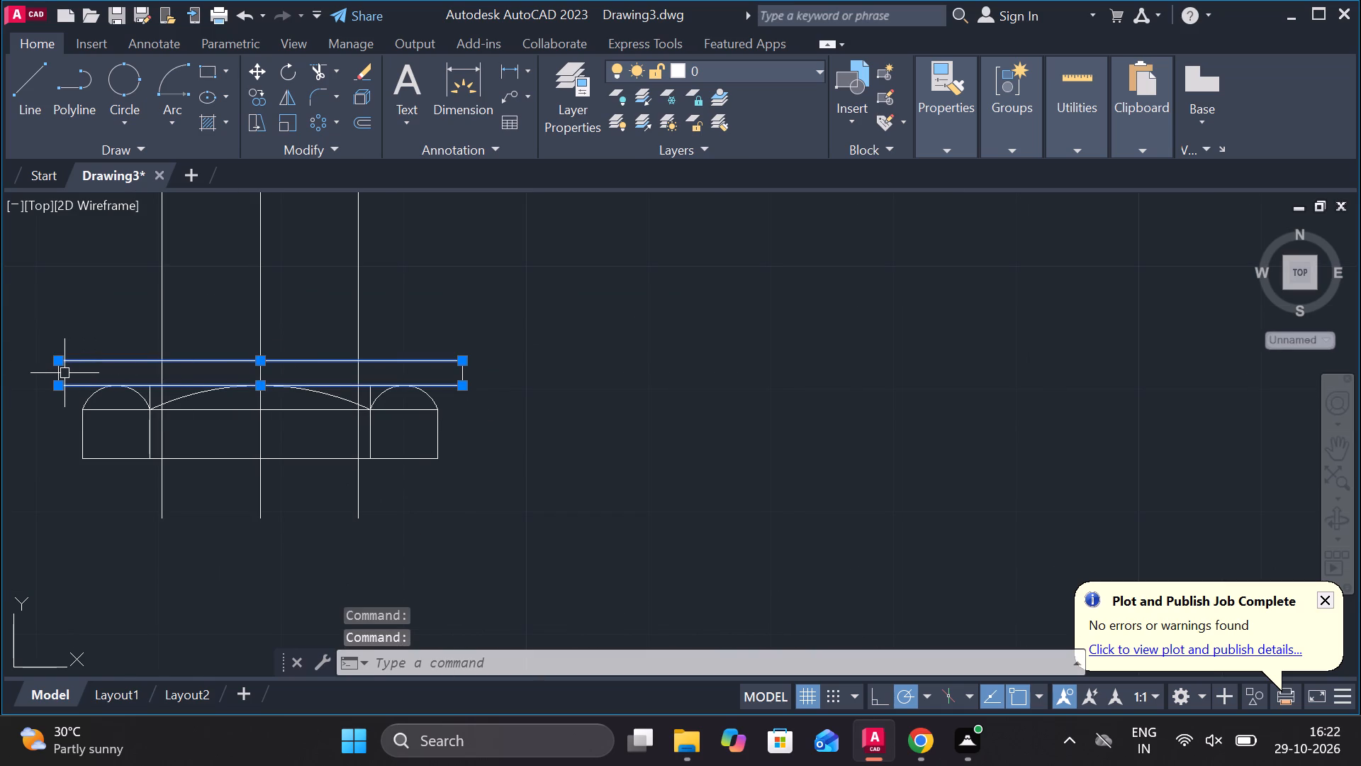
pyautogui.click(60, 374)
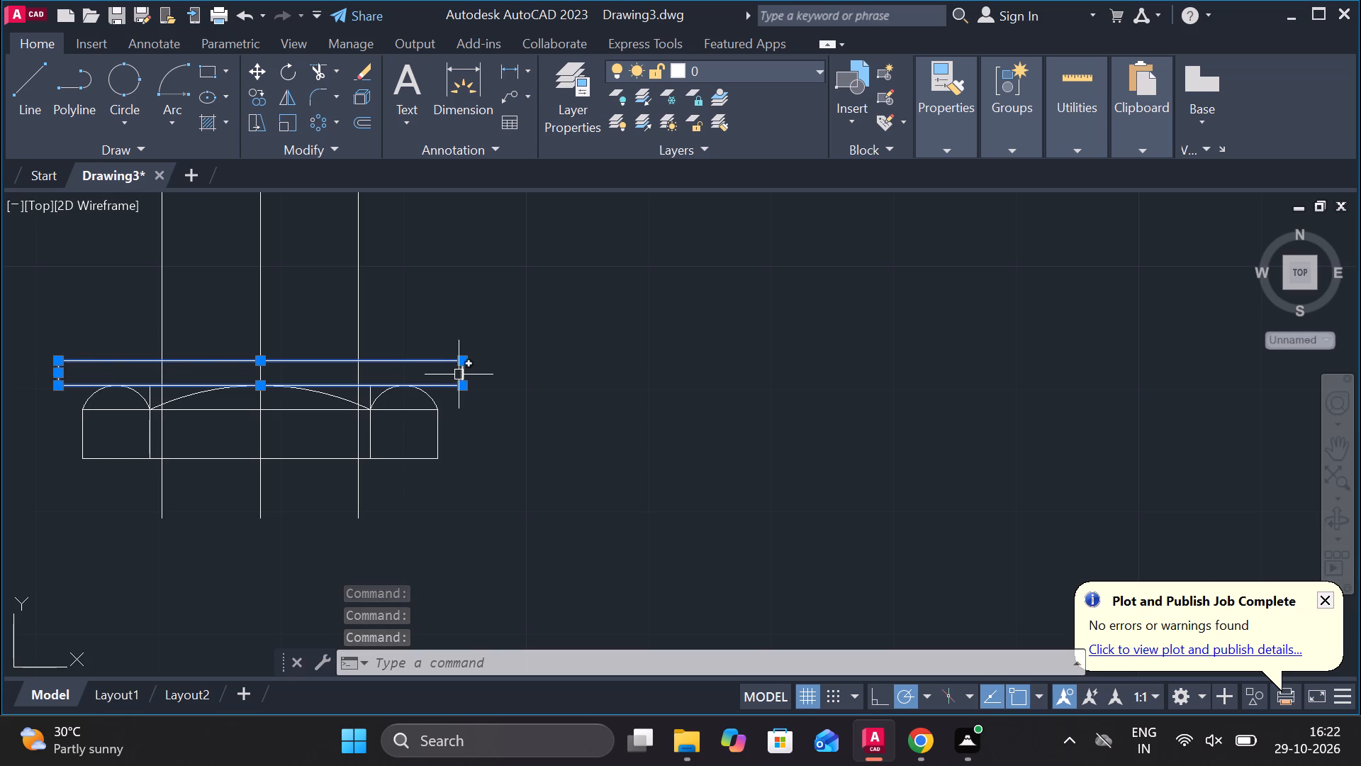
pyautogui.scroll(1, 502, 391)
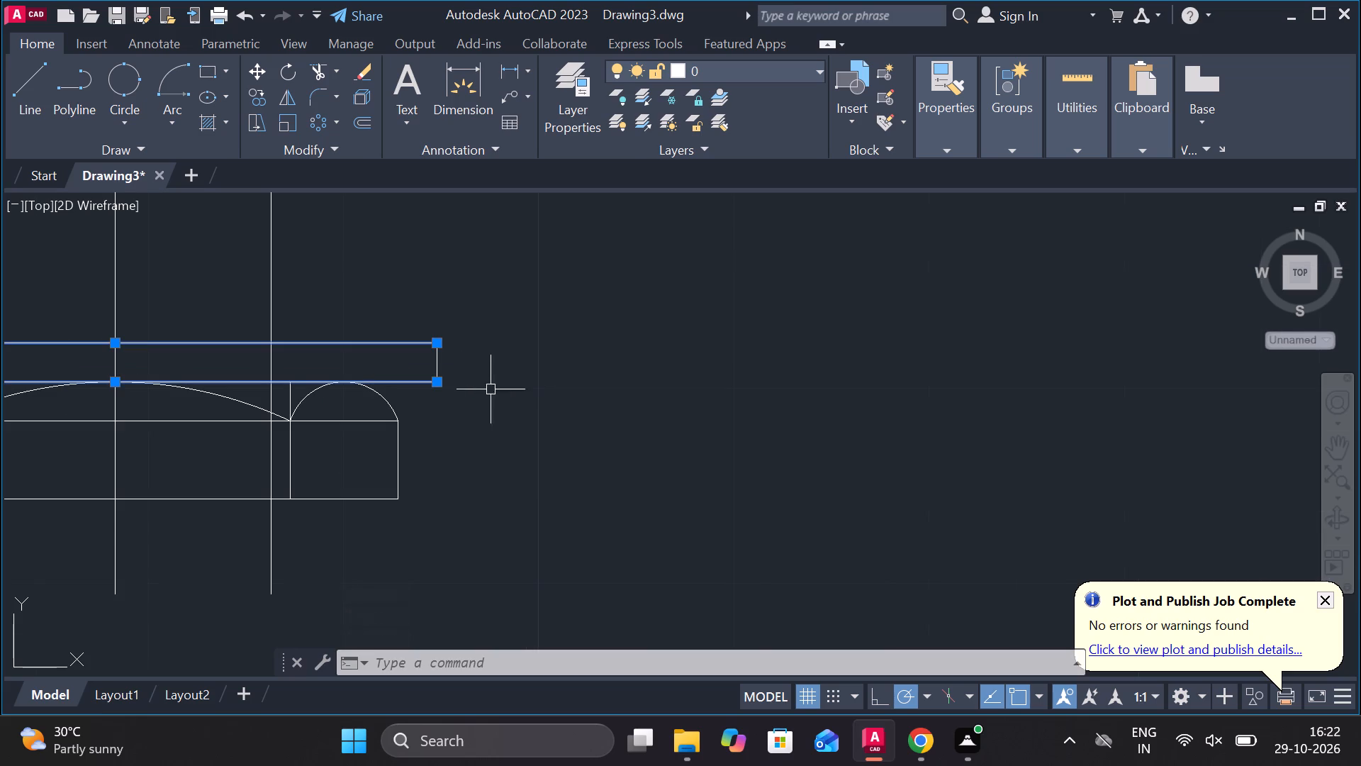
pyautogui.click(438, 359)
pyautogui.scroll(-2, 296, 375)
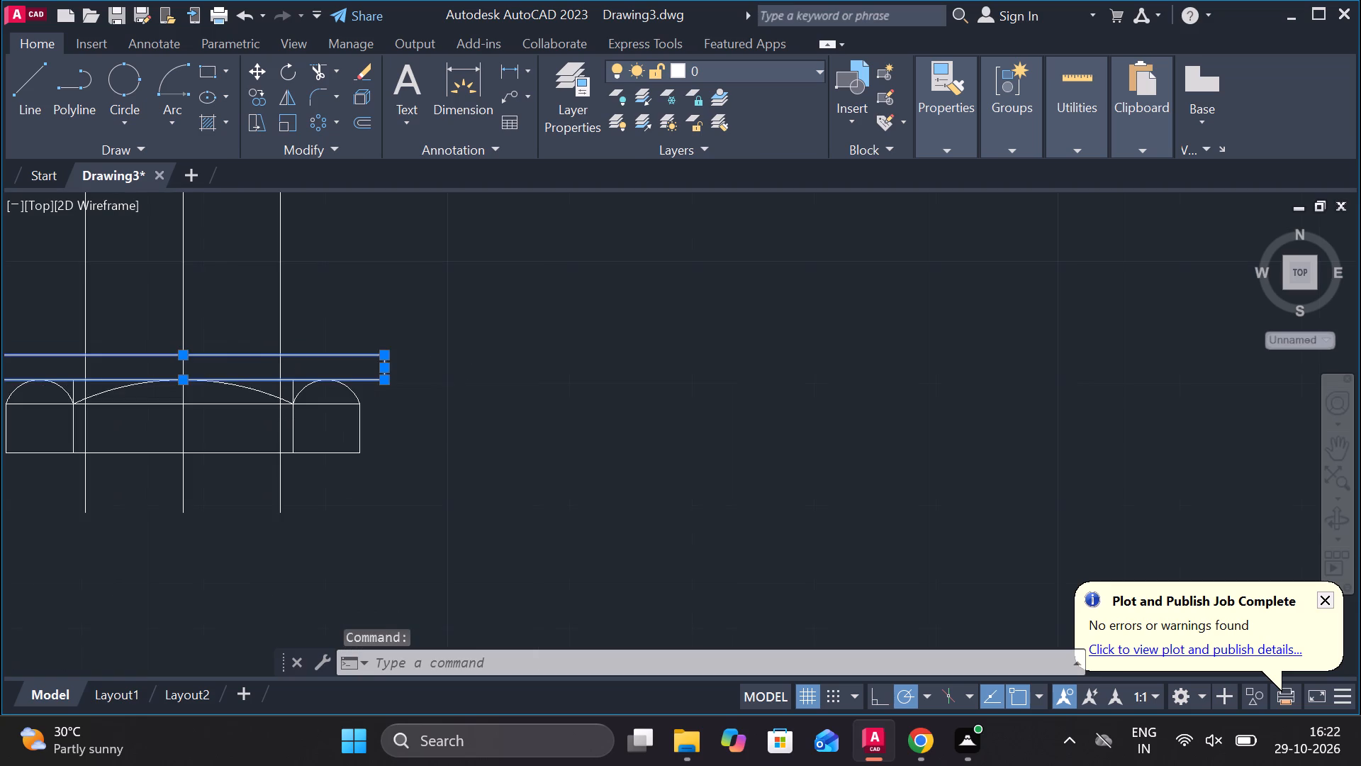
pyautogui.click(254, 65)
pyautogui.click(225, 368)
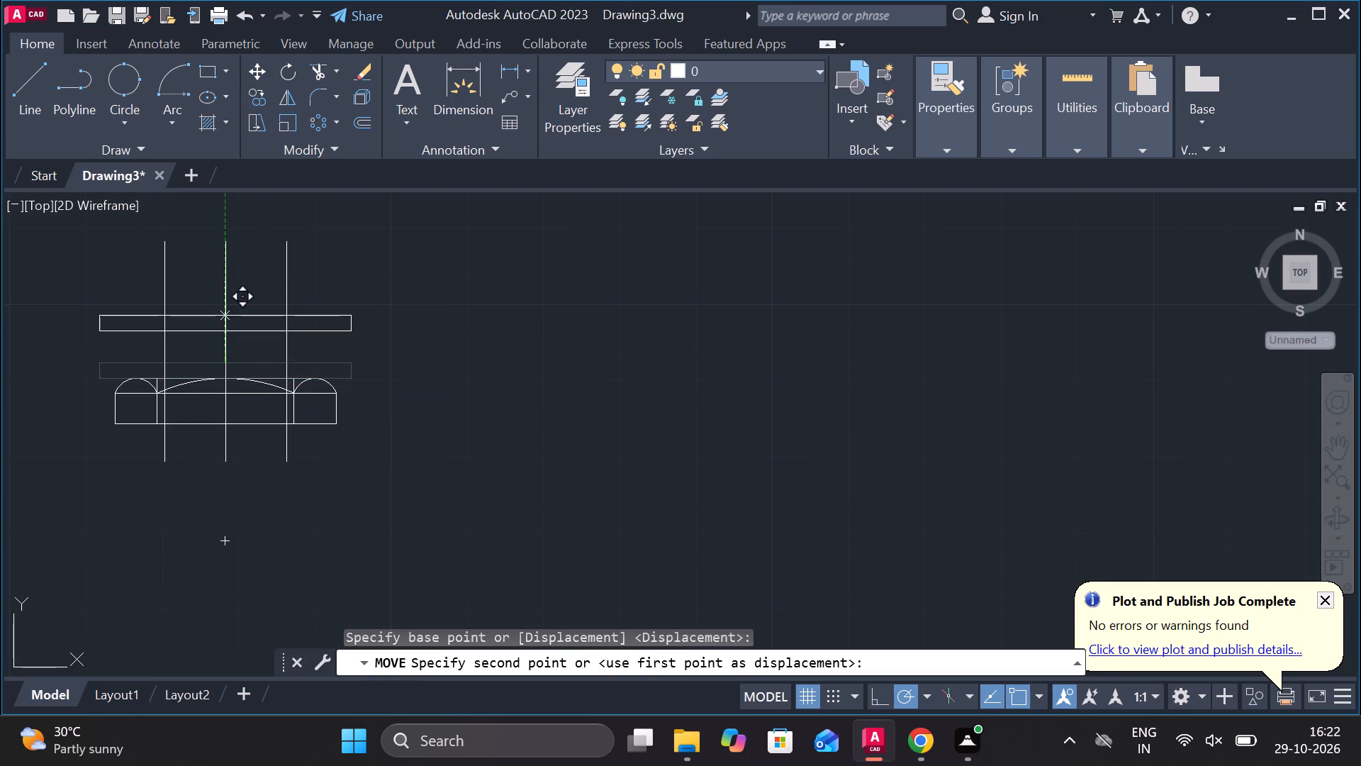
pyautogui.write('11')
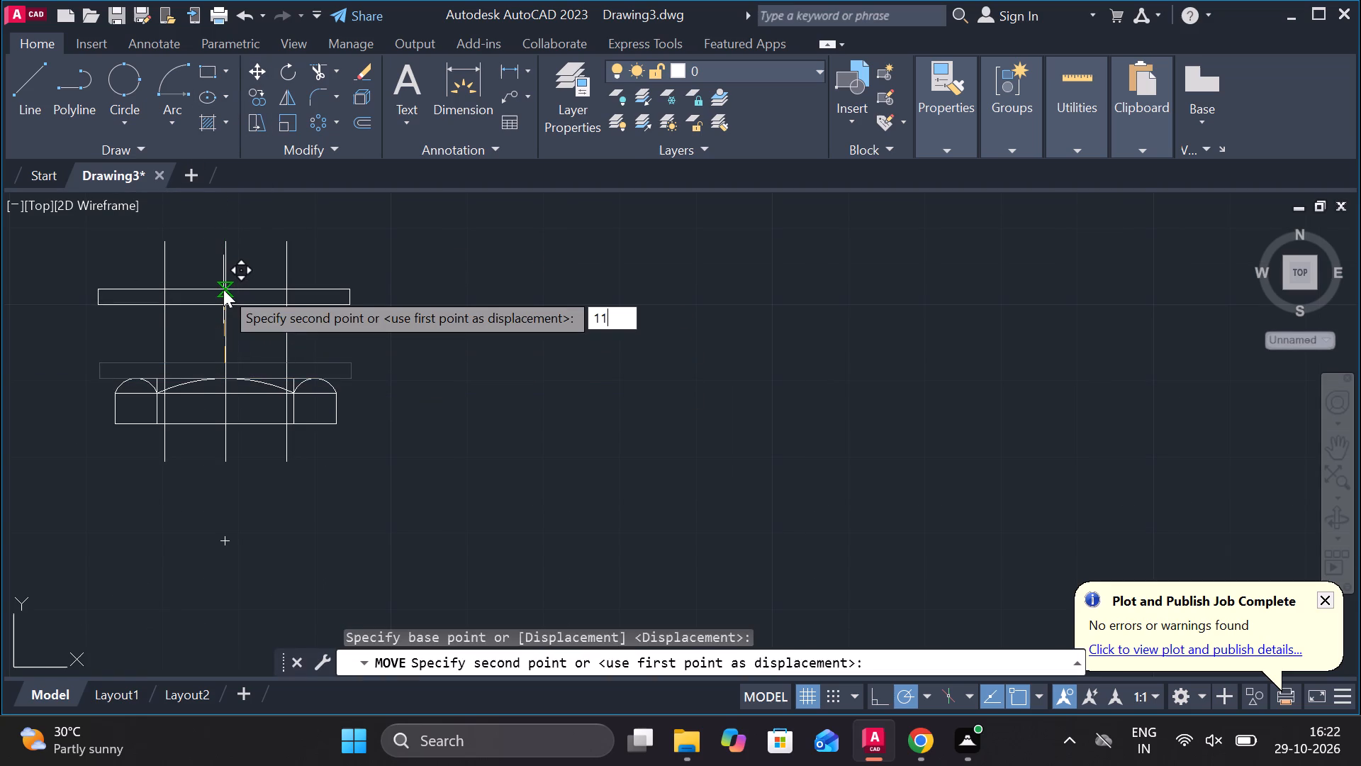
pyautogui.press('Return')
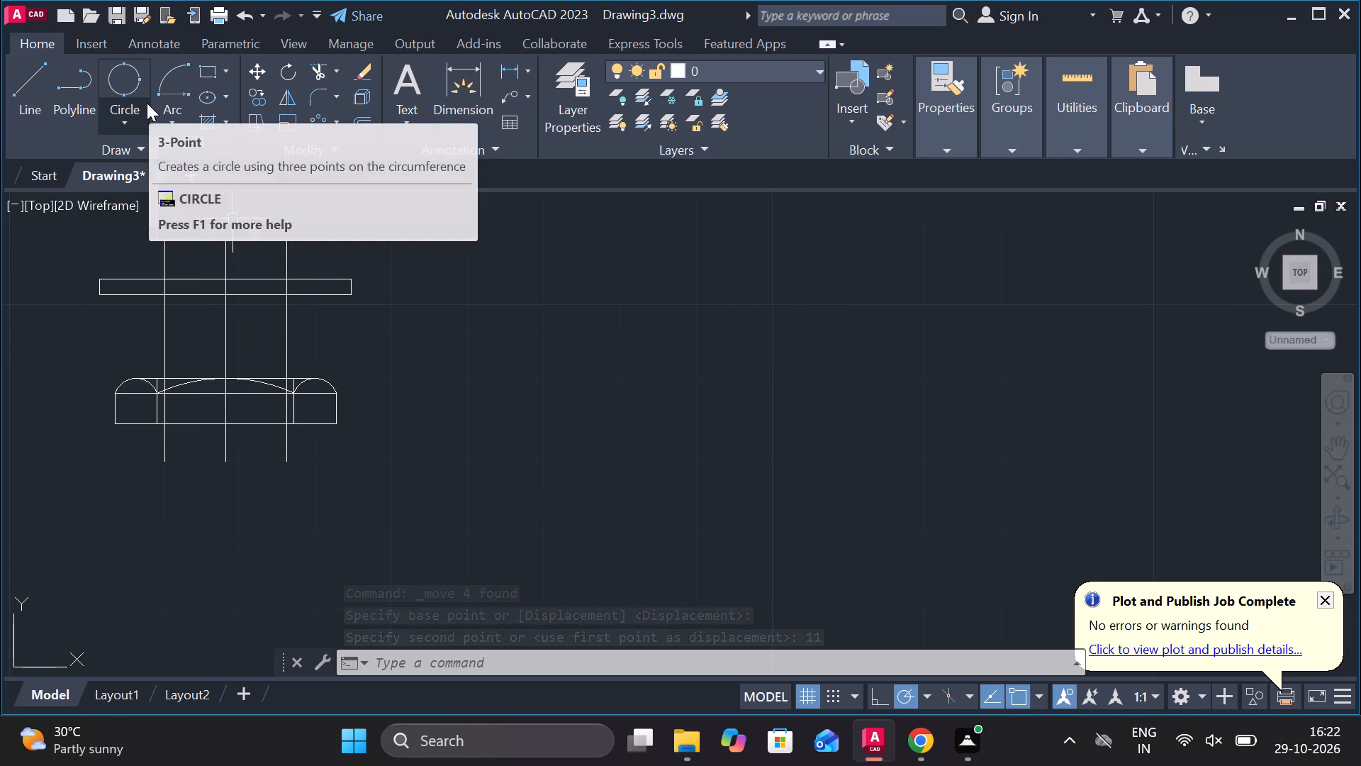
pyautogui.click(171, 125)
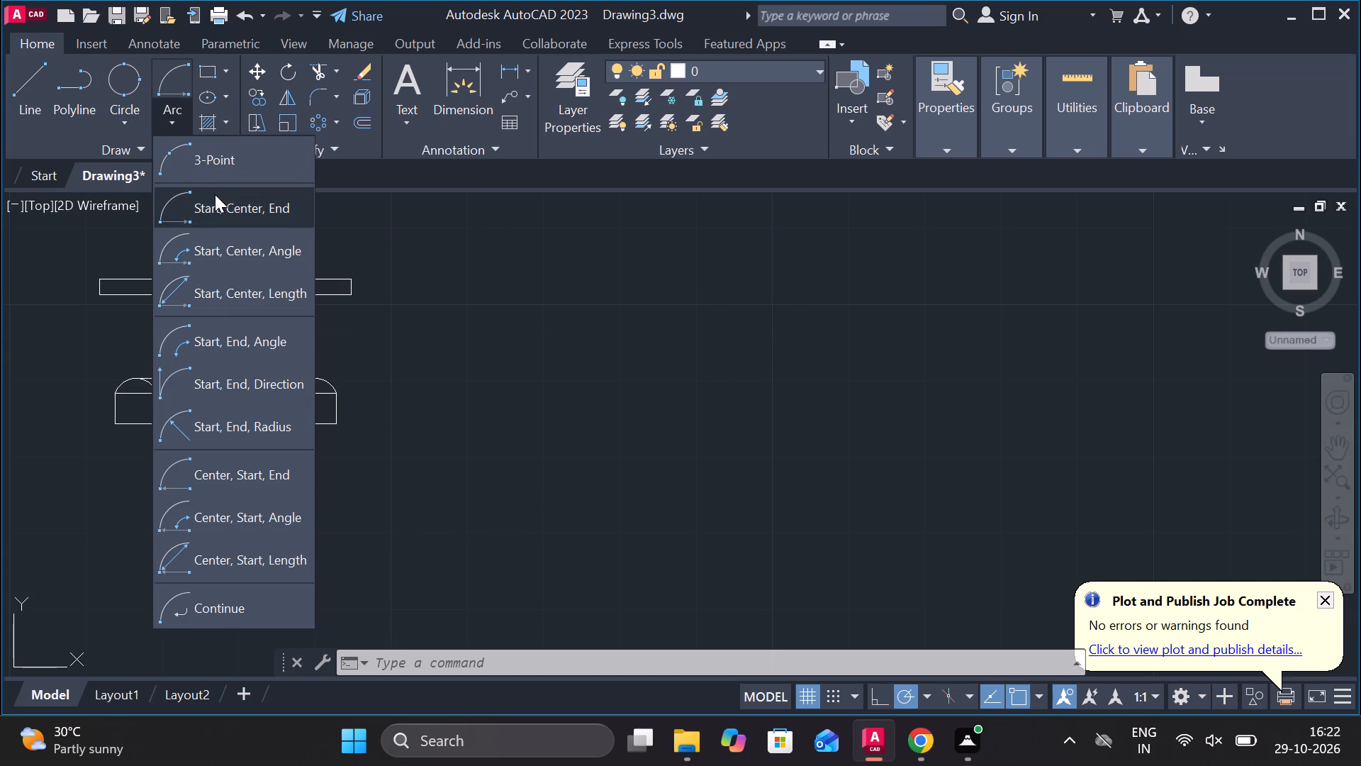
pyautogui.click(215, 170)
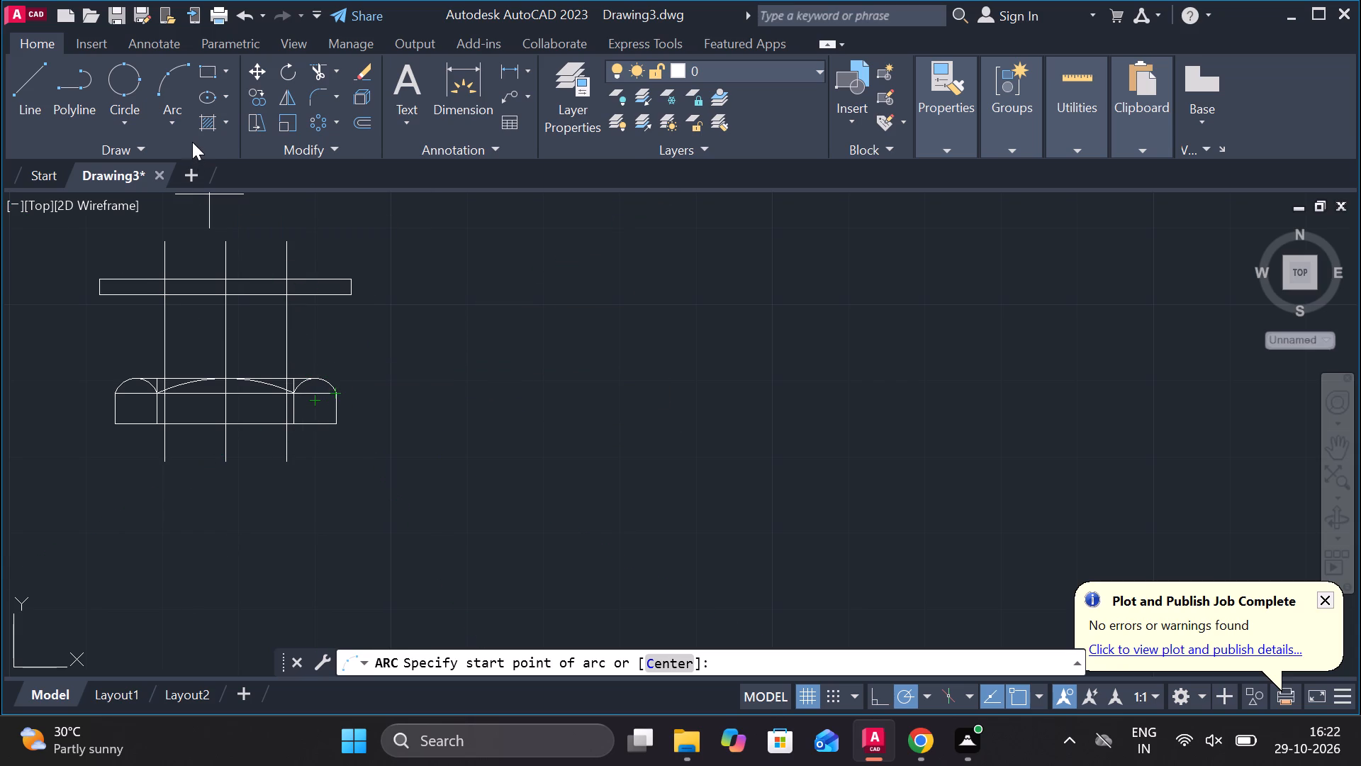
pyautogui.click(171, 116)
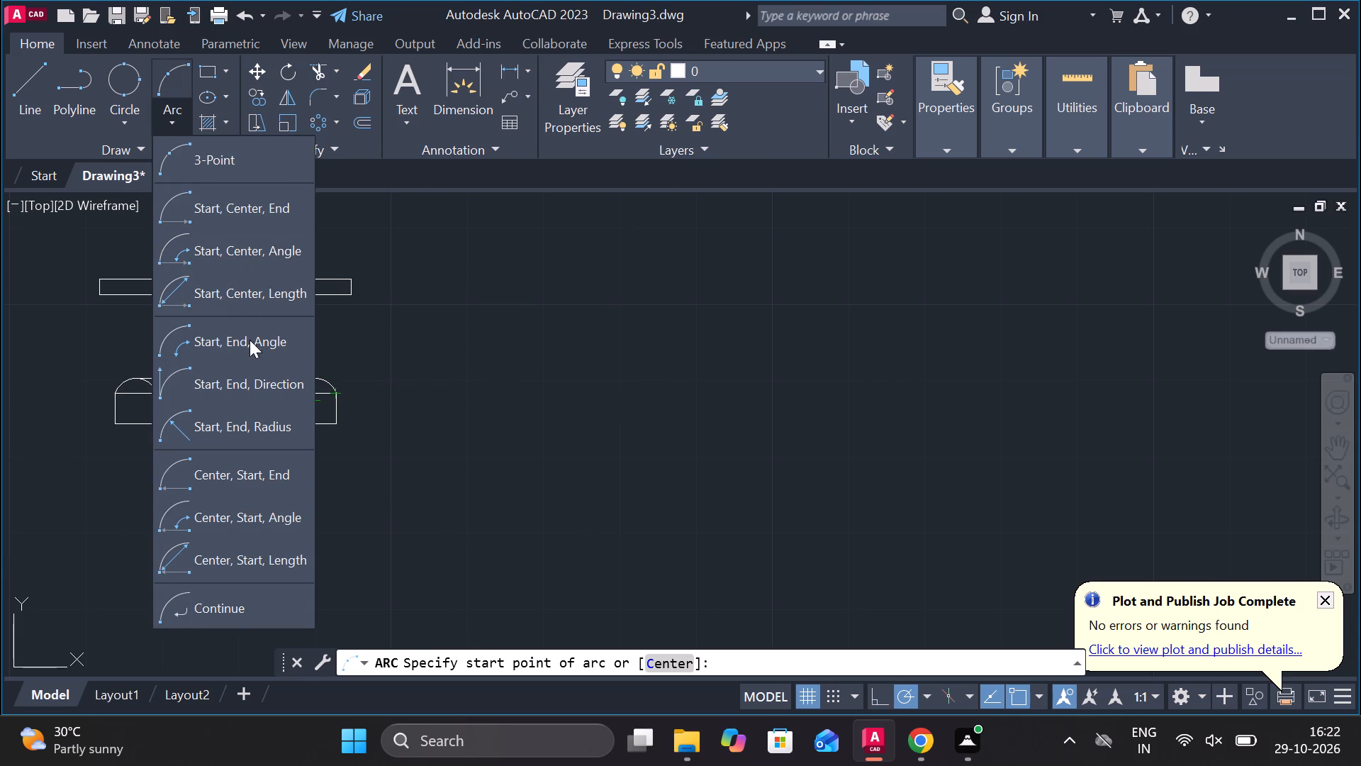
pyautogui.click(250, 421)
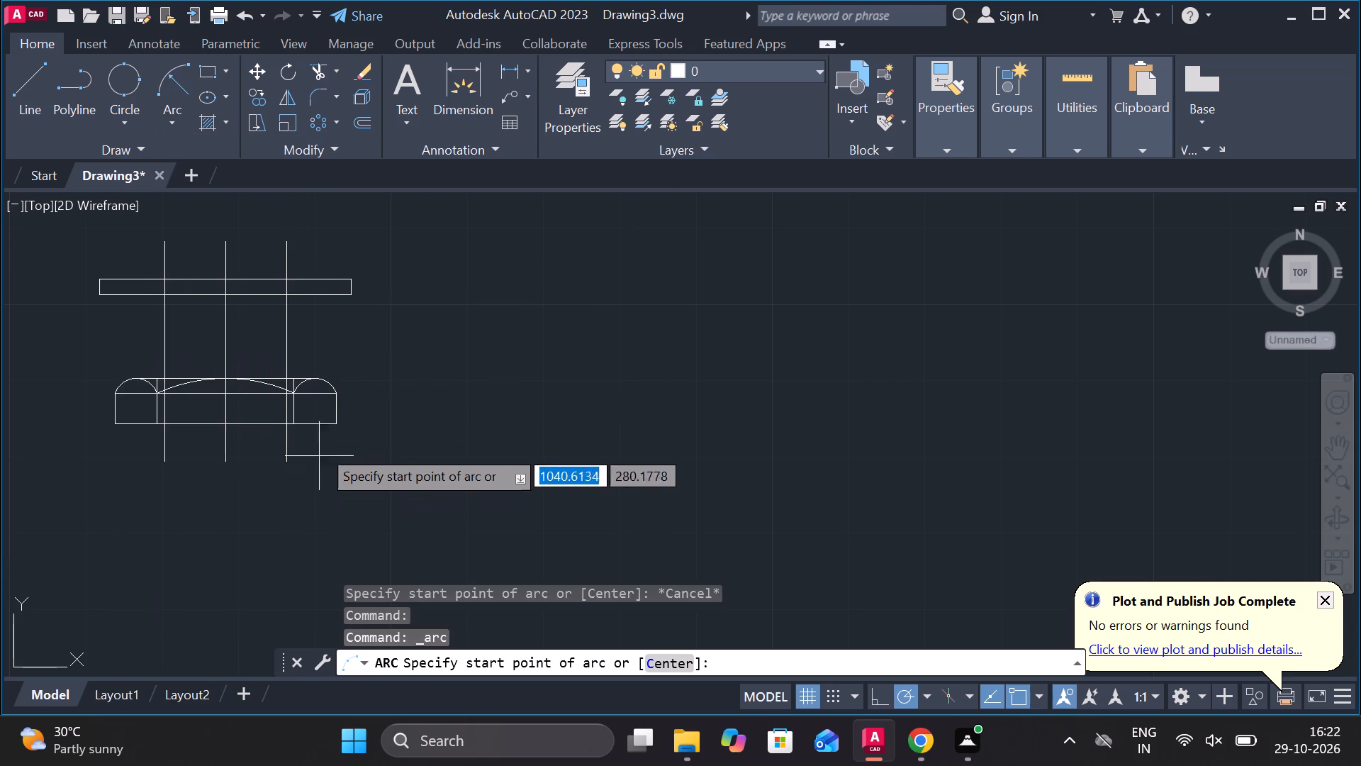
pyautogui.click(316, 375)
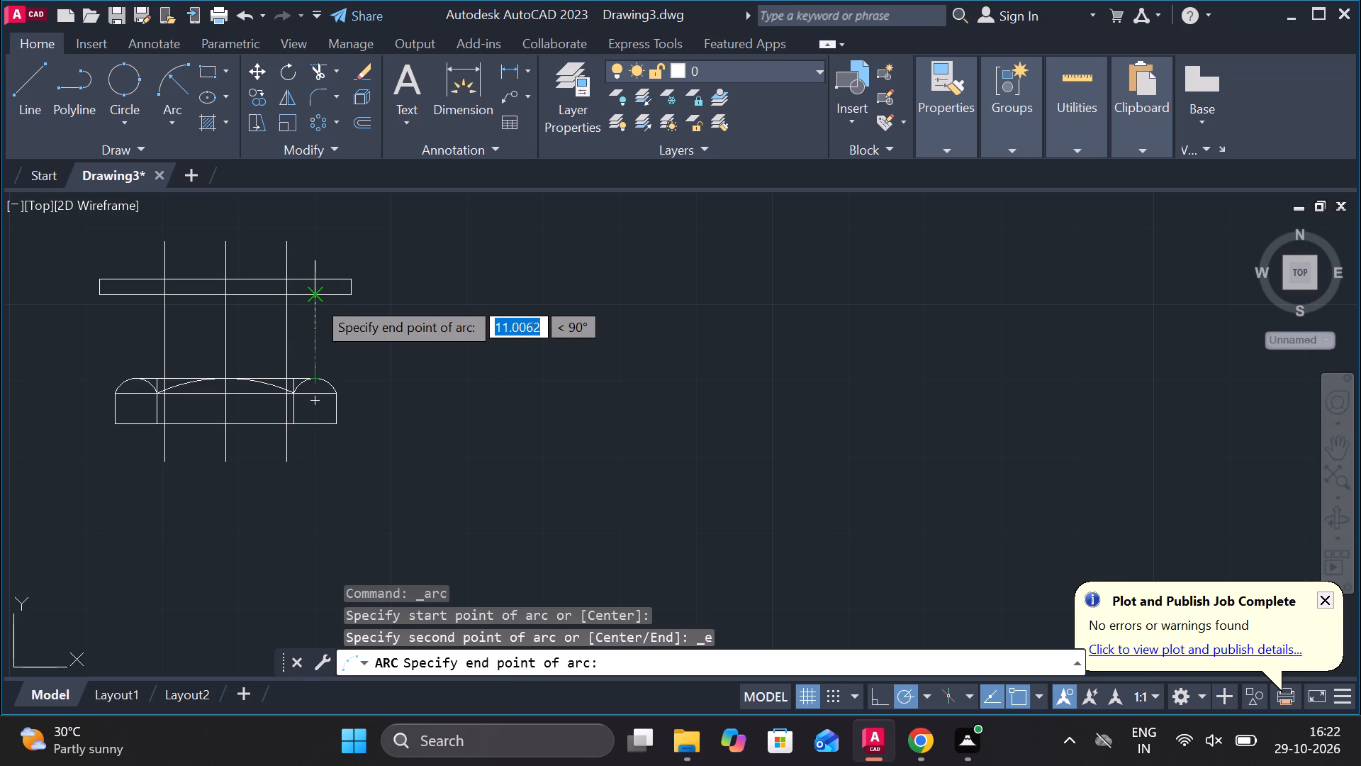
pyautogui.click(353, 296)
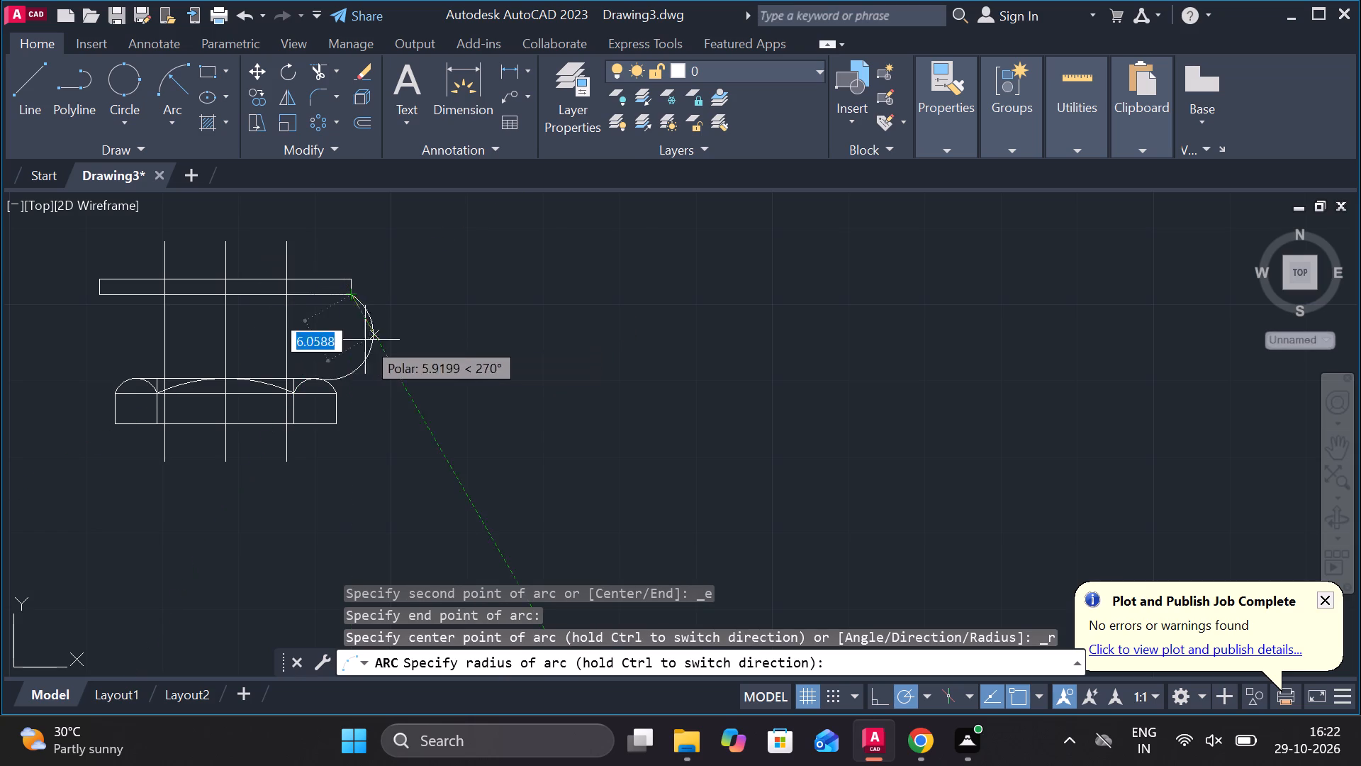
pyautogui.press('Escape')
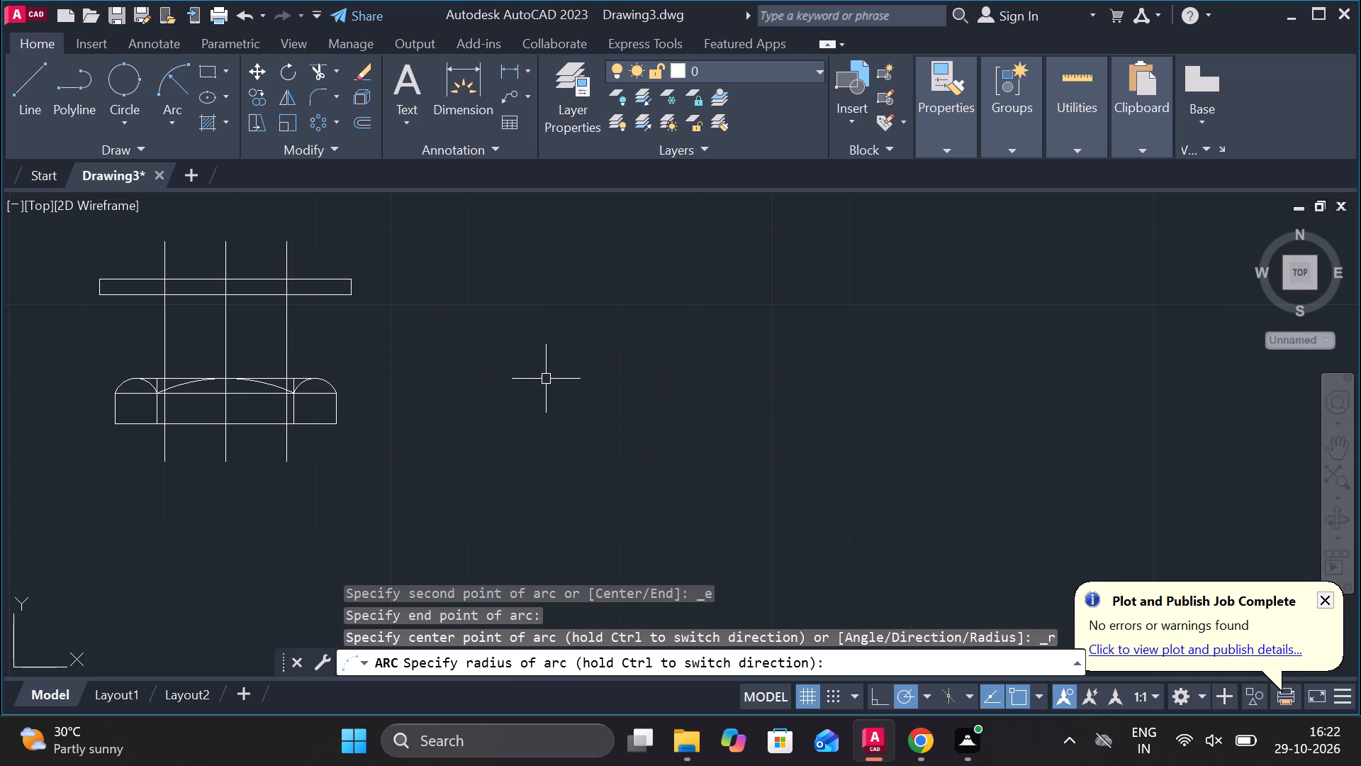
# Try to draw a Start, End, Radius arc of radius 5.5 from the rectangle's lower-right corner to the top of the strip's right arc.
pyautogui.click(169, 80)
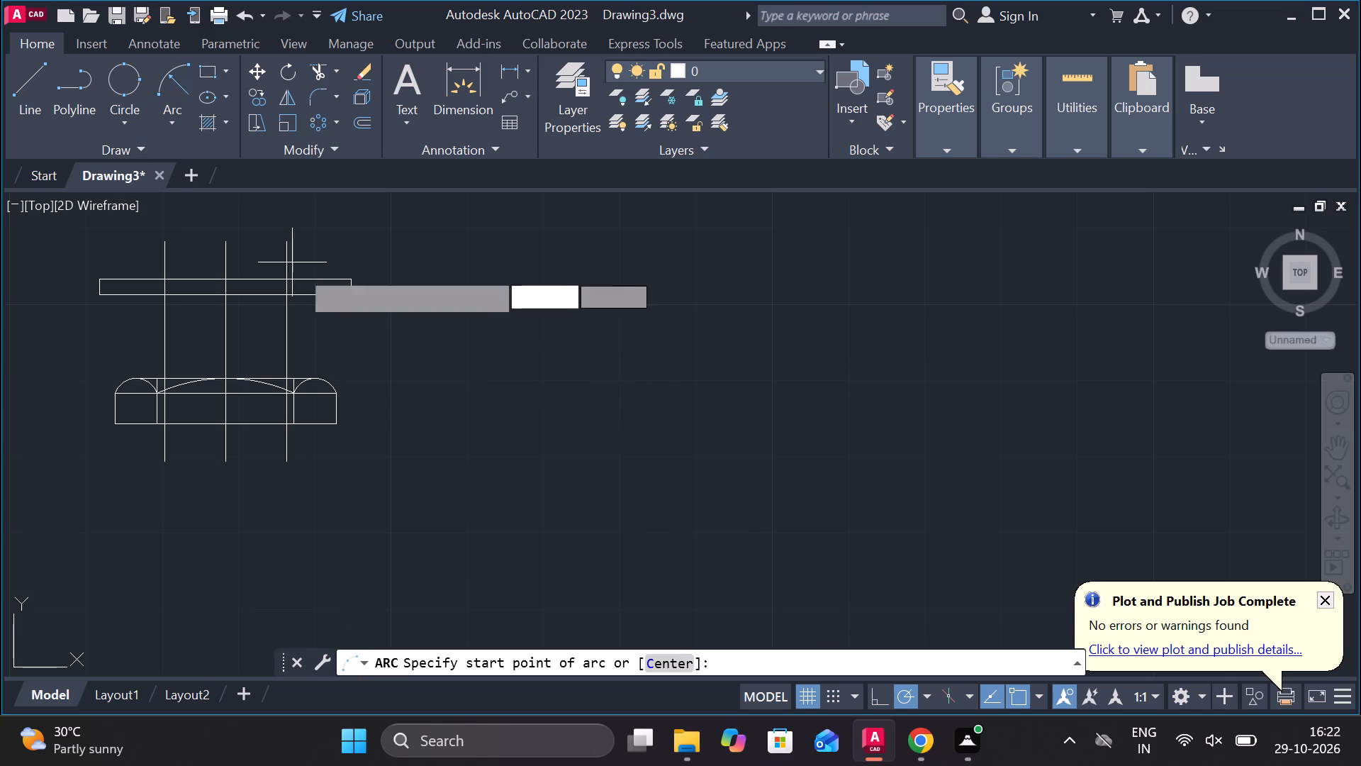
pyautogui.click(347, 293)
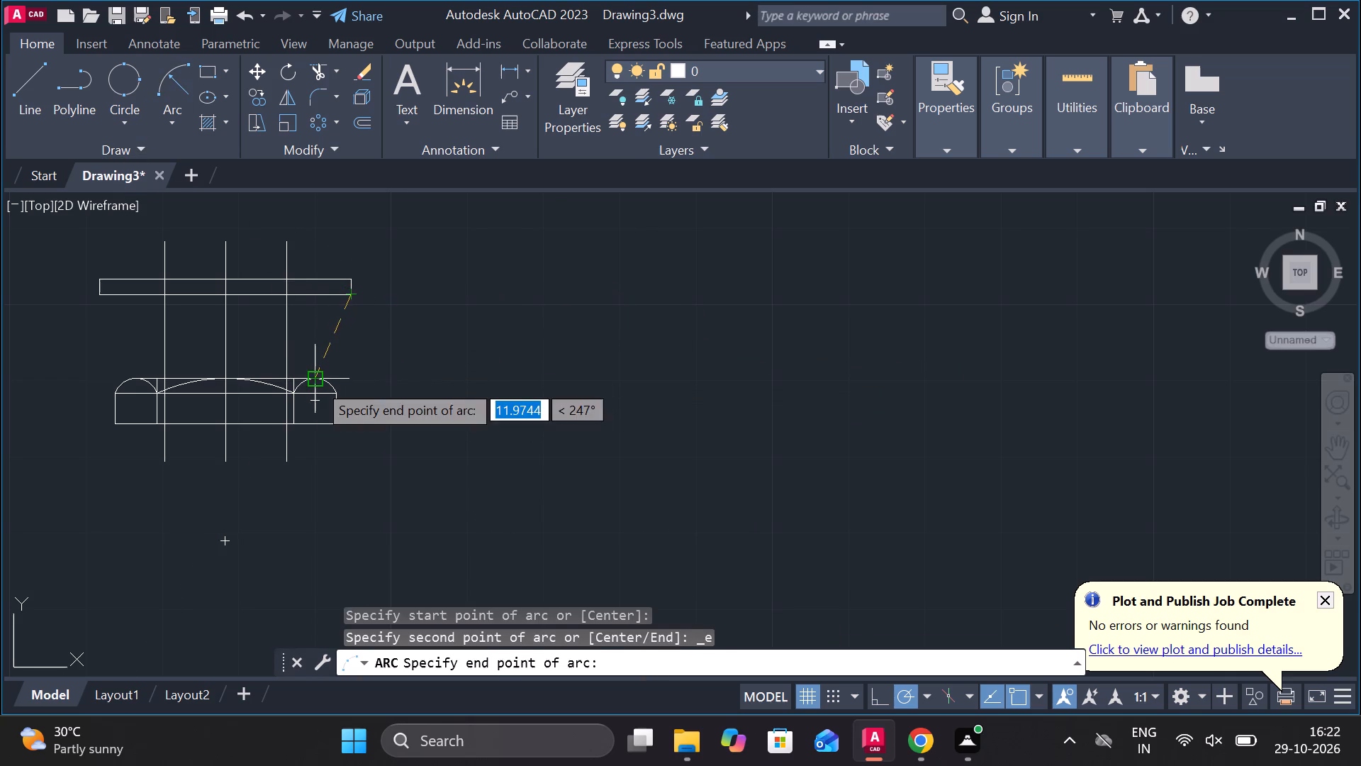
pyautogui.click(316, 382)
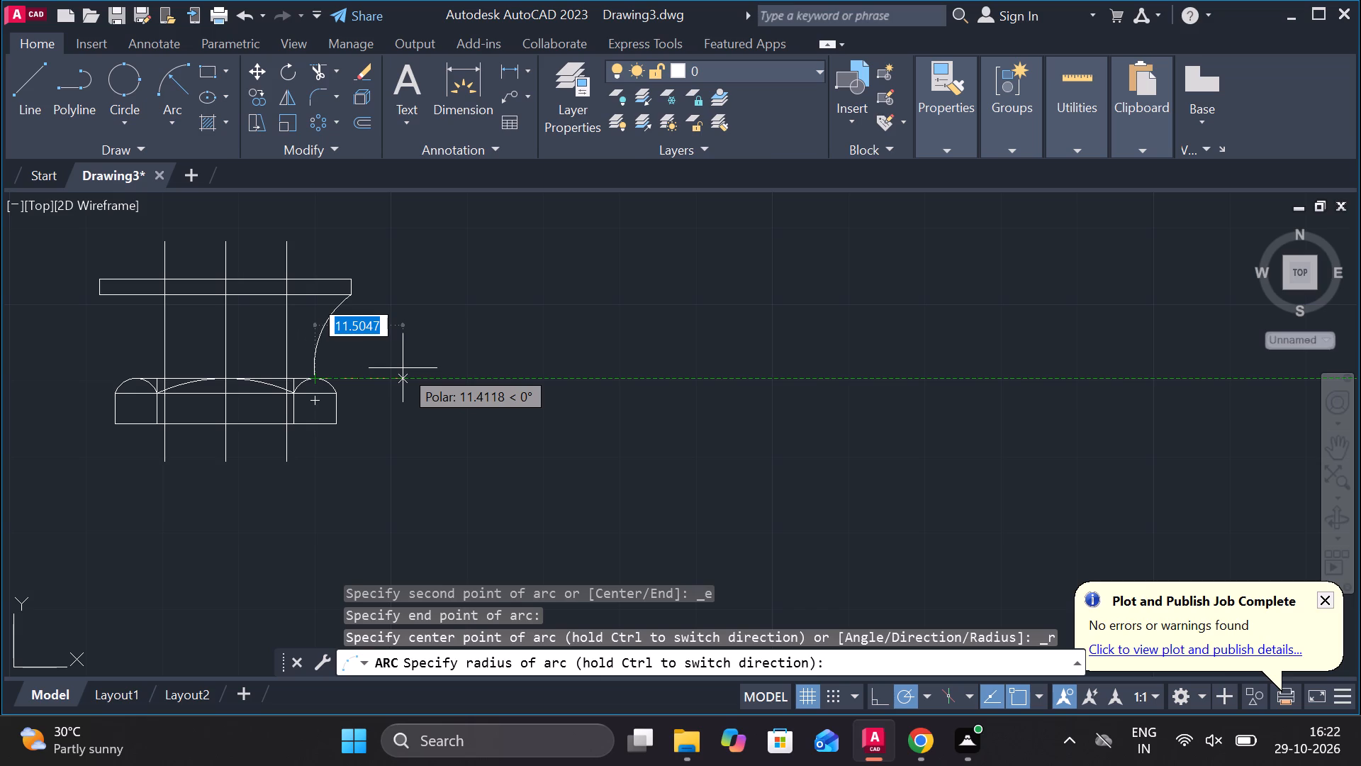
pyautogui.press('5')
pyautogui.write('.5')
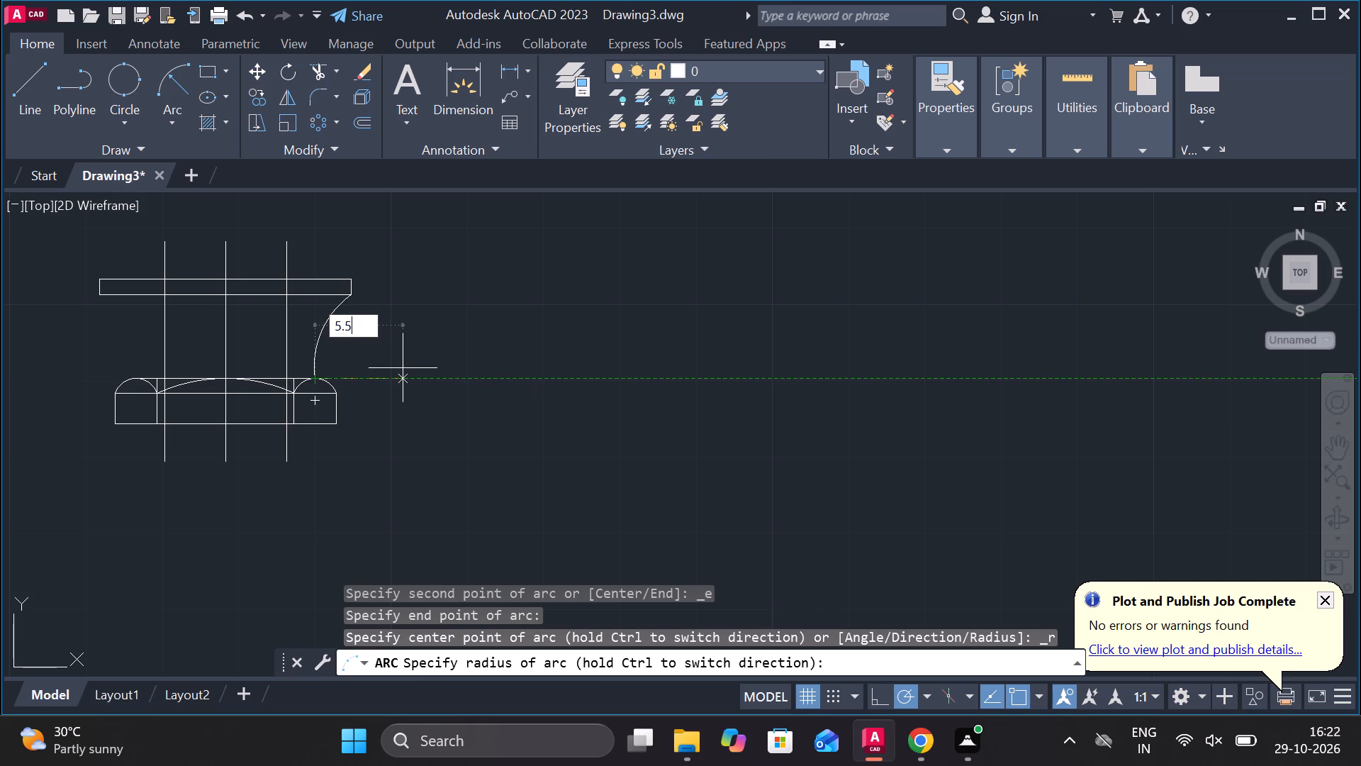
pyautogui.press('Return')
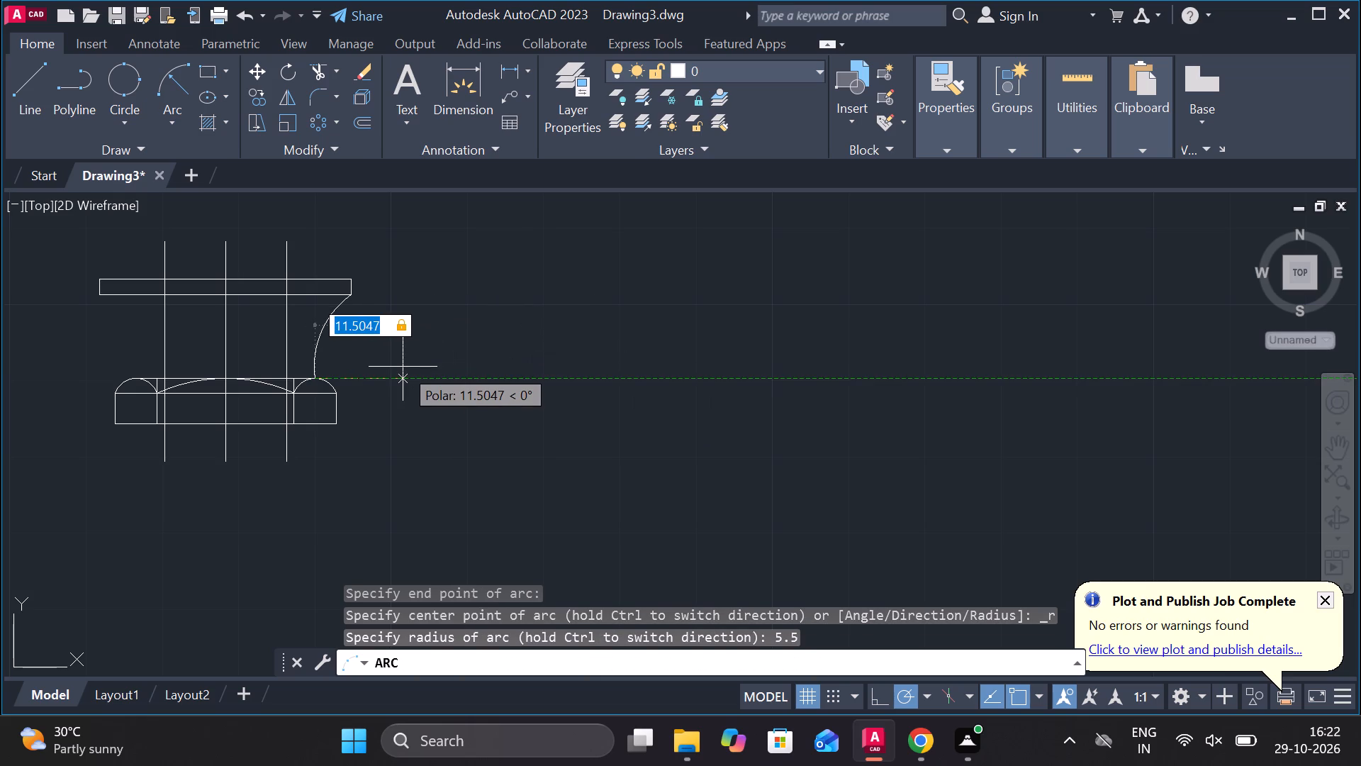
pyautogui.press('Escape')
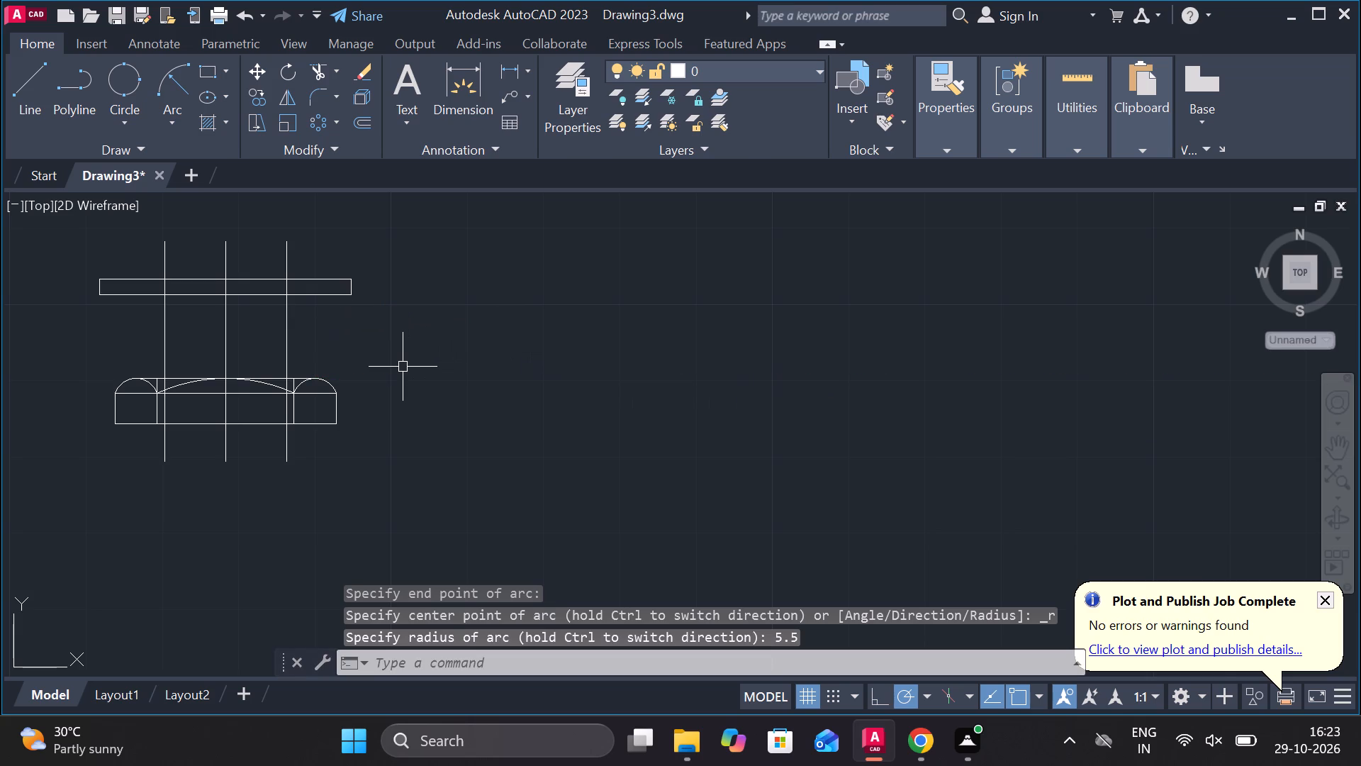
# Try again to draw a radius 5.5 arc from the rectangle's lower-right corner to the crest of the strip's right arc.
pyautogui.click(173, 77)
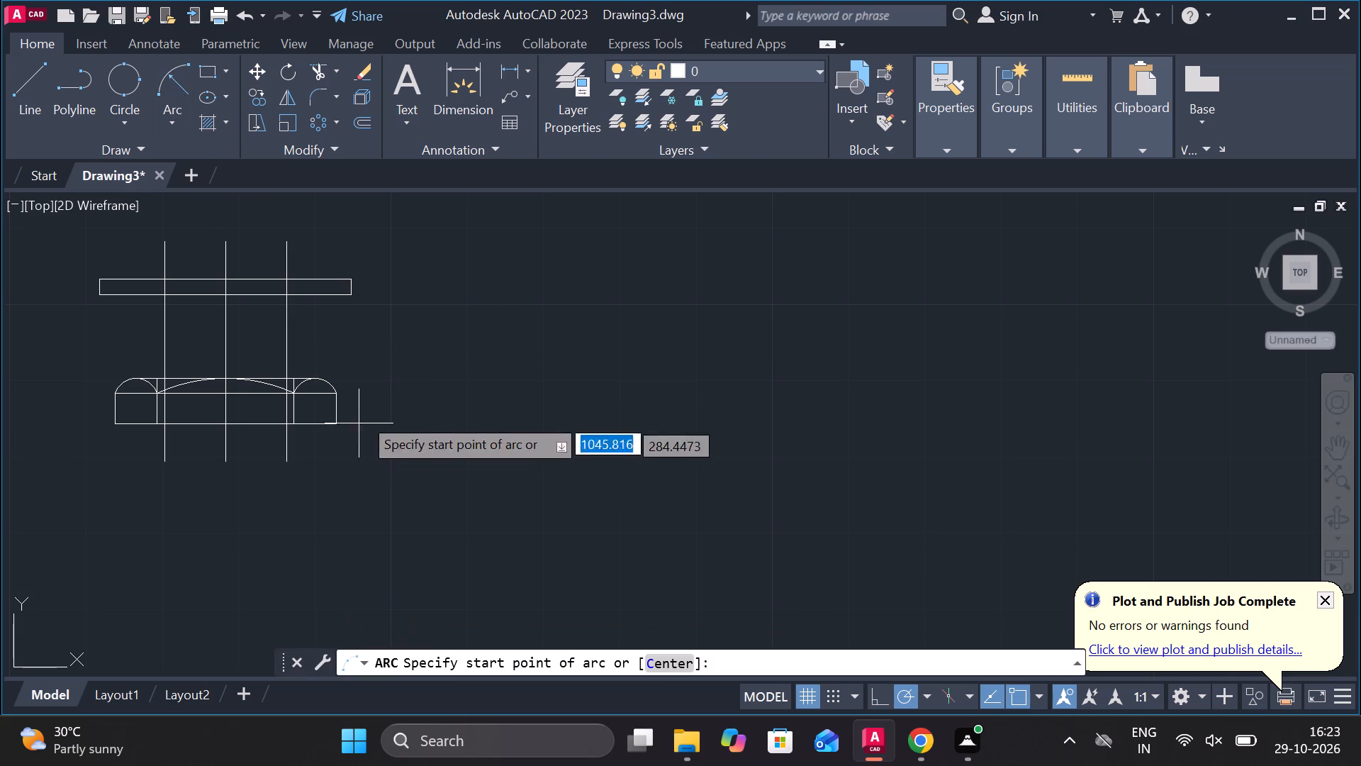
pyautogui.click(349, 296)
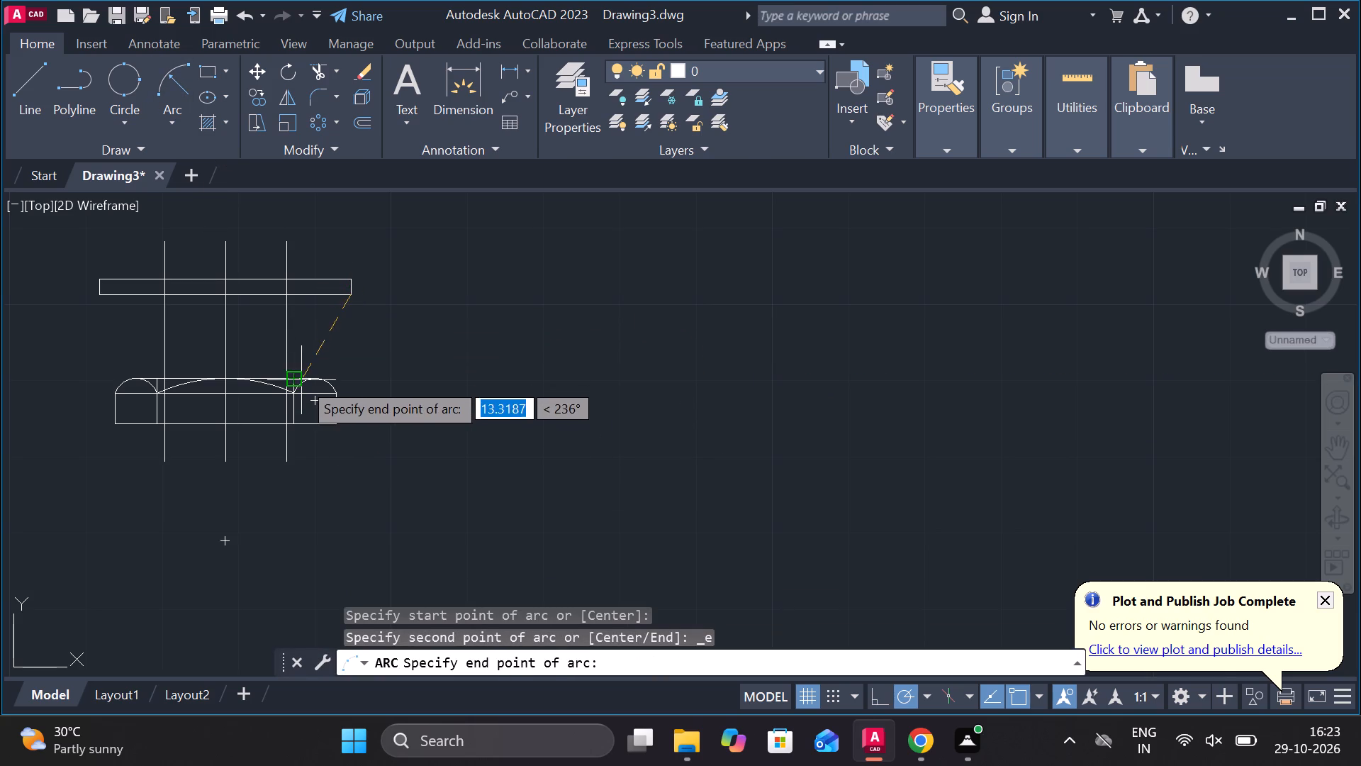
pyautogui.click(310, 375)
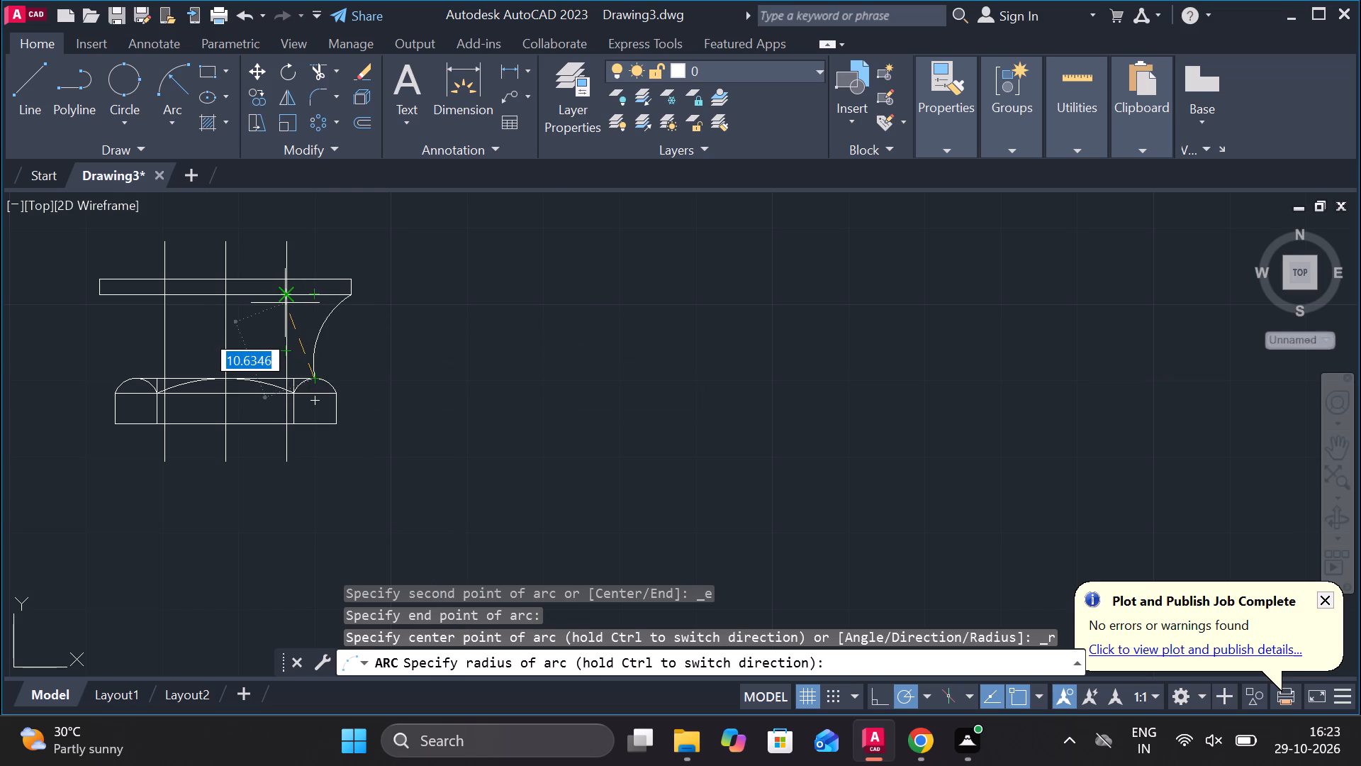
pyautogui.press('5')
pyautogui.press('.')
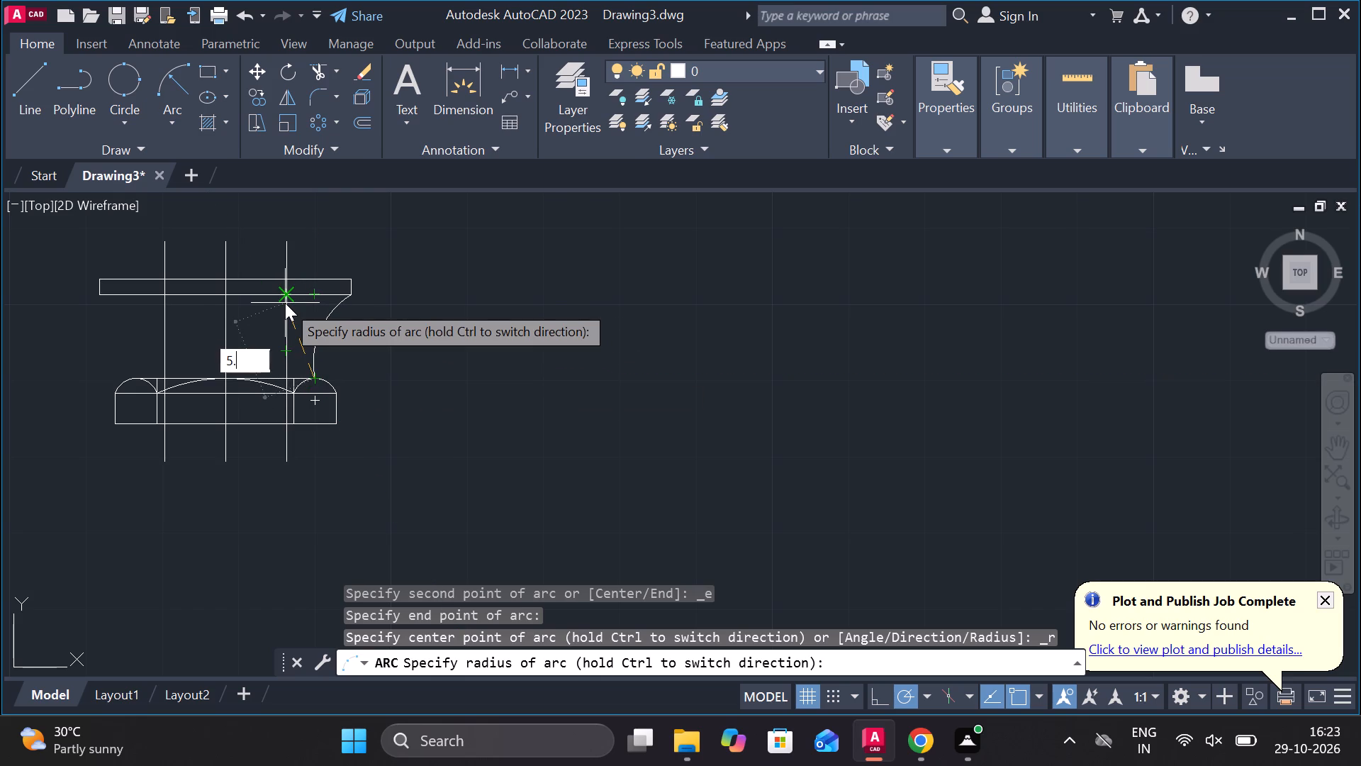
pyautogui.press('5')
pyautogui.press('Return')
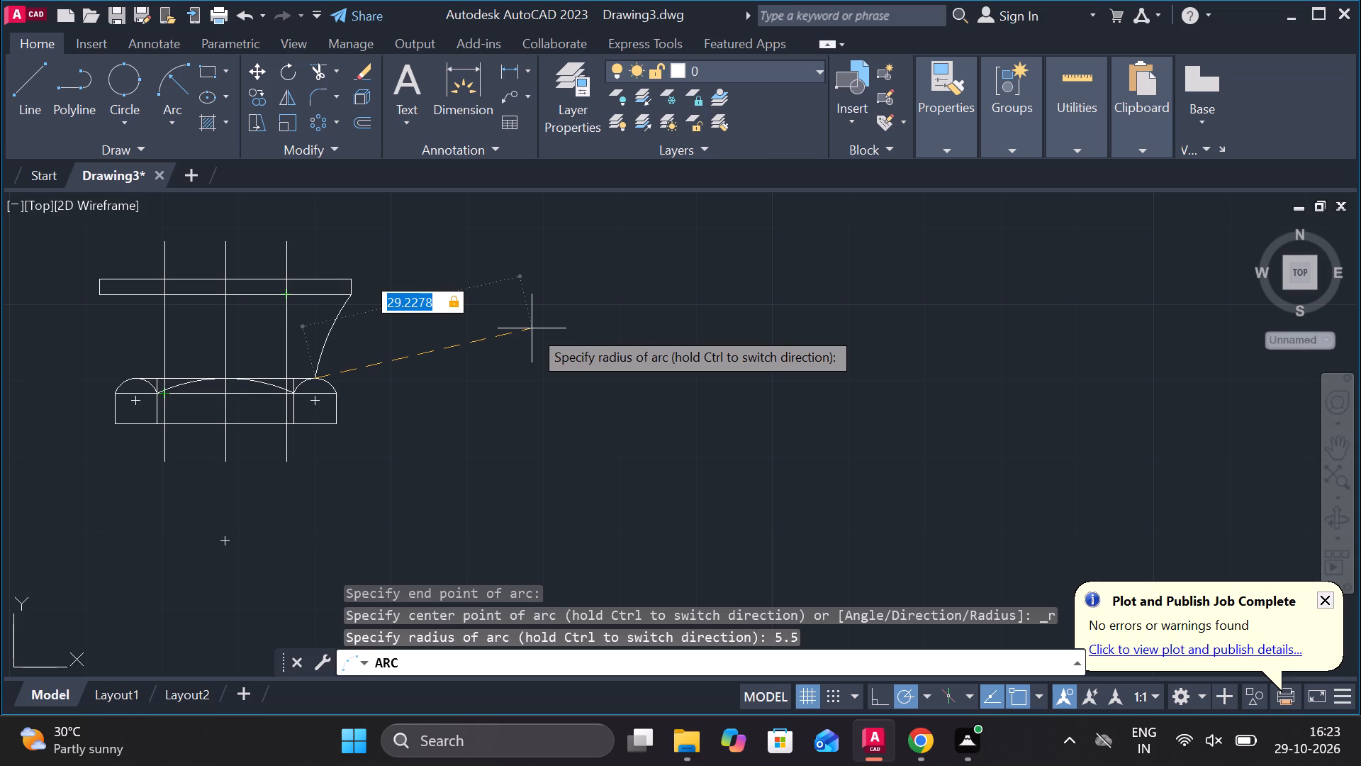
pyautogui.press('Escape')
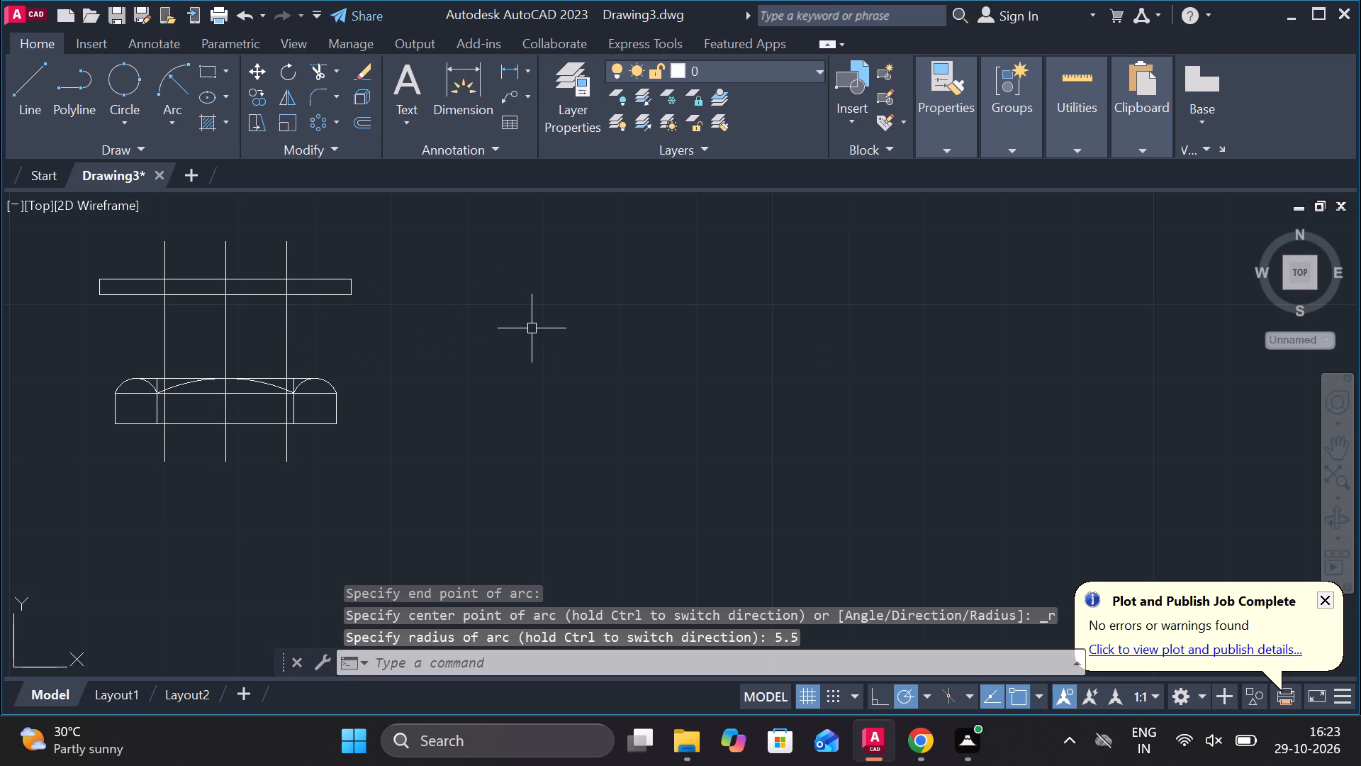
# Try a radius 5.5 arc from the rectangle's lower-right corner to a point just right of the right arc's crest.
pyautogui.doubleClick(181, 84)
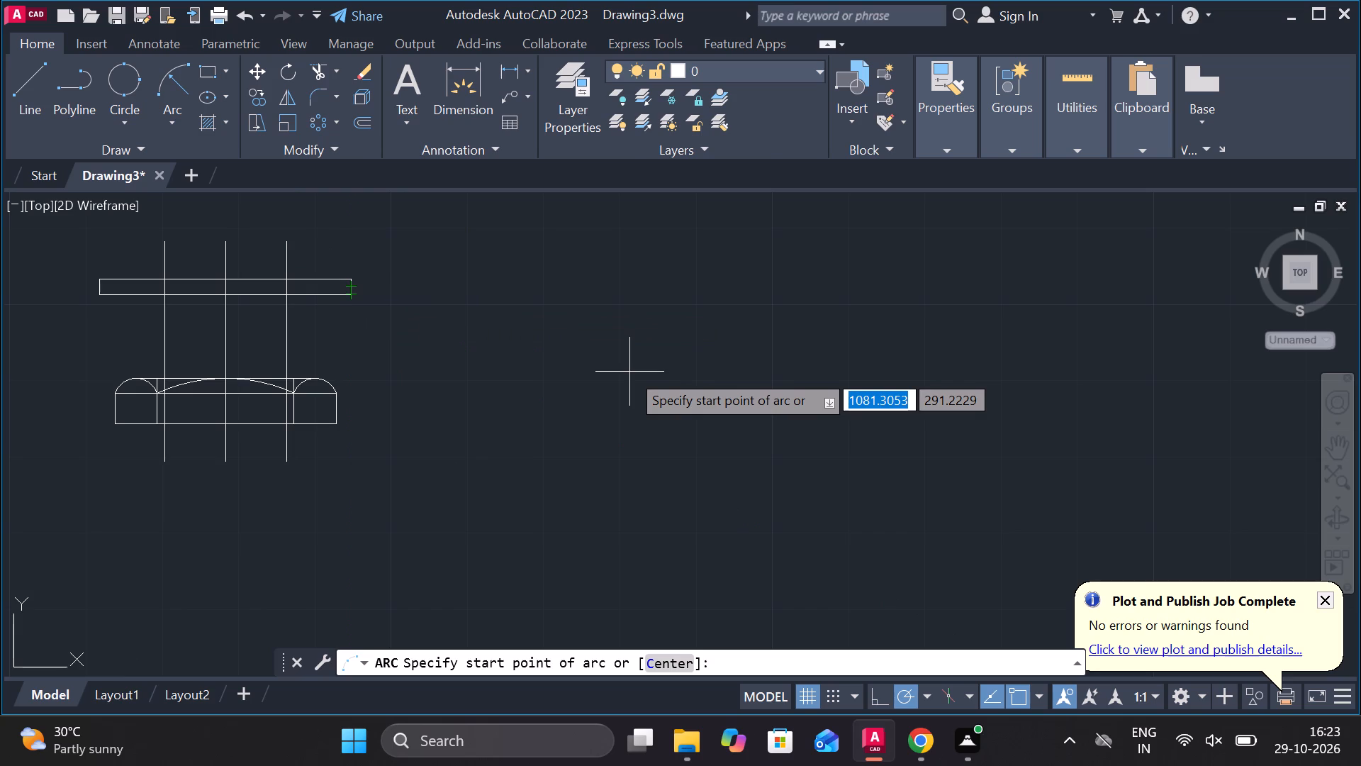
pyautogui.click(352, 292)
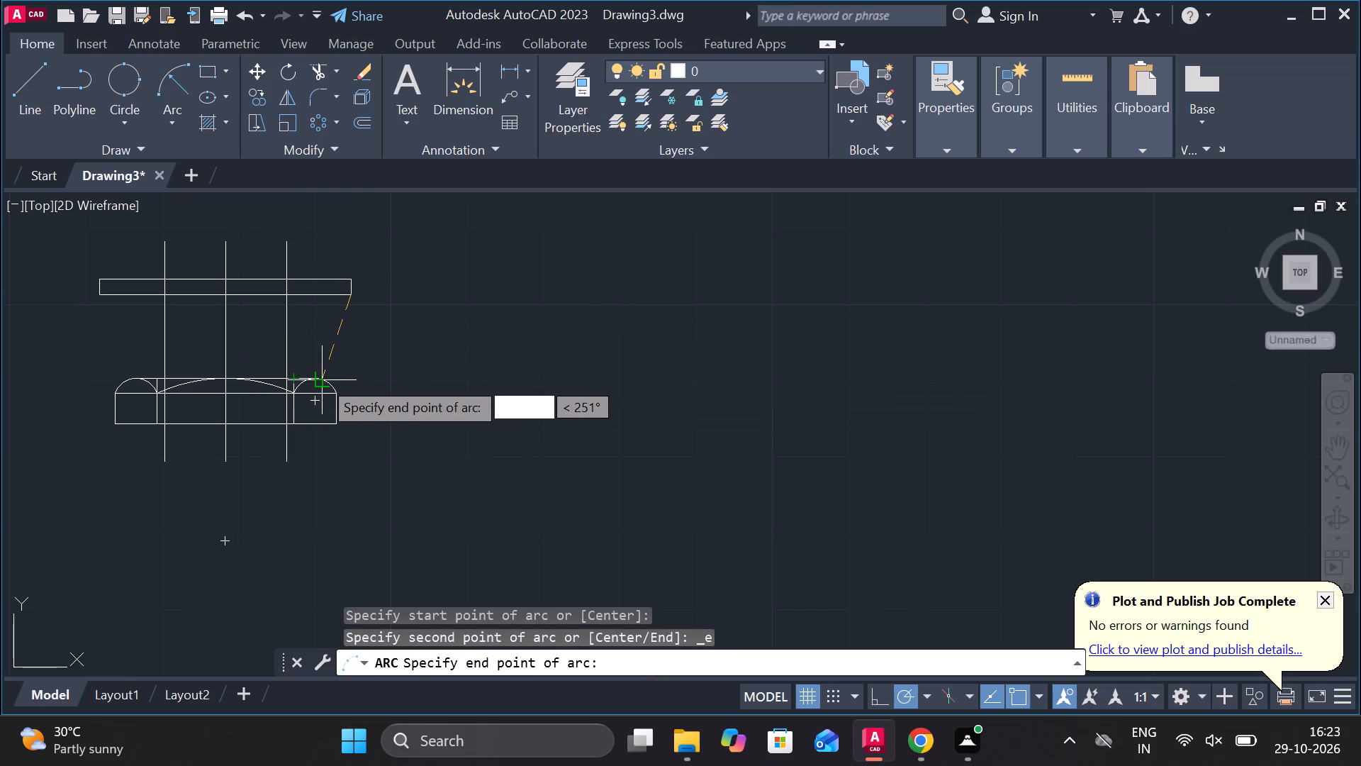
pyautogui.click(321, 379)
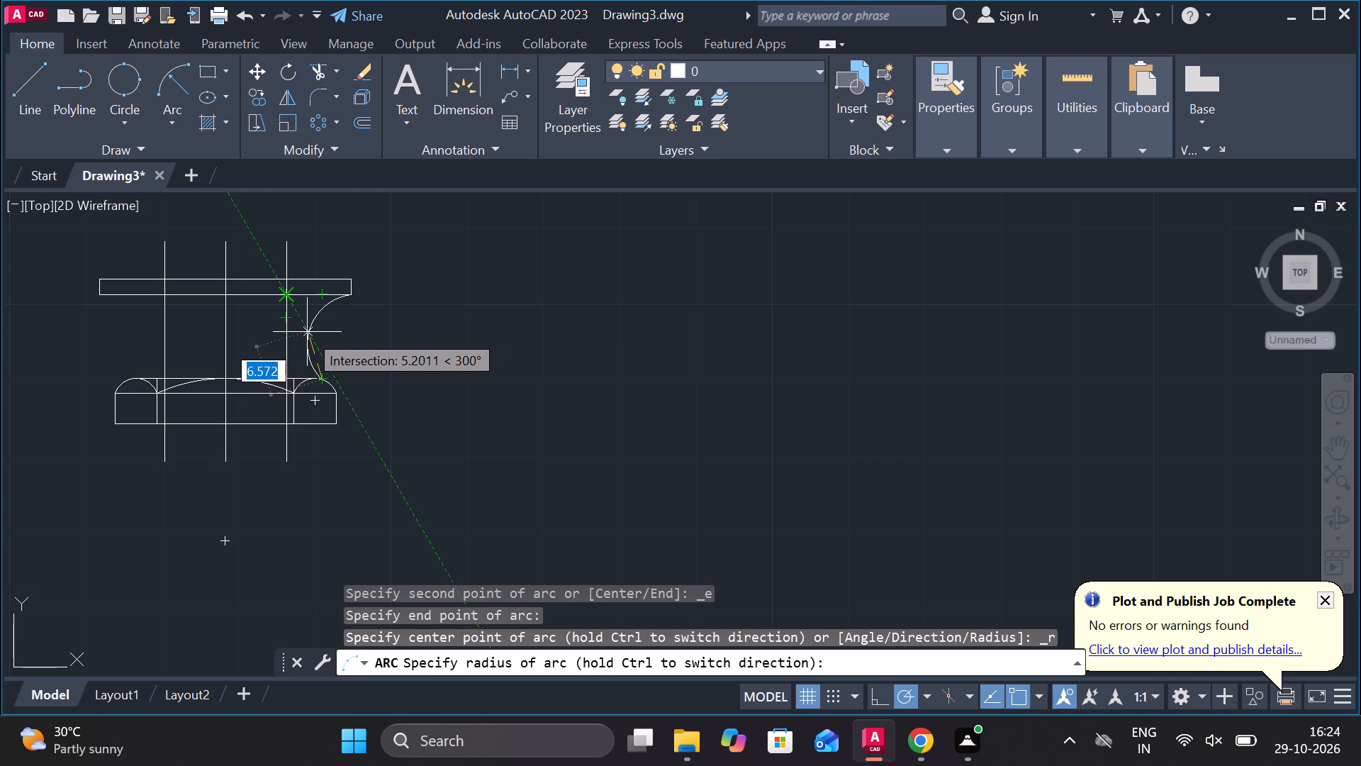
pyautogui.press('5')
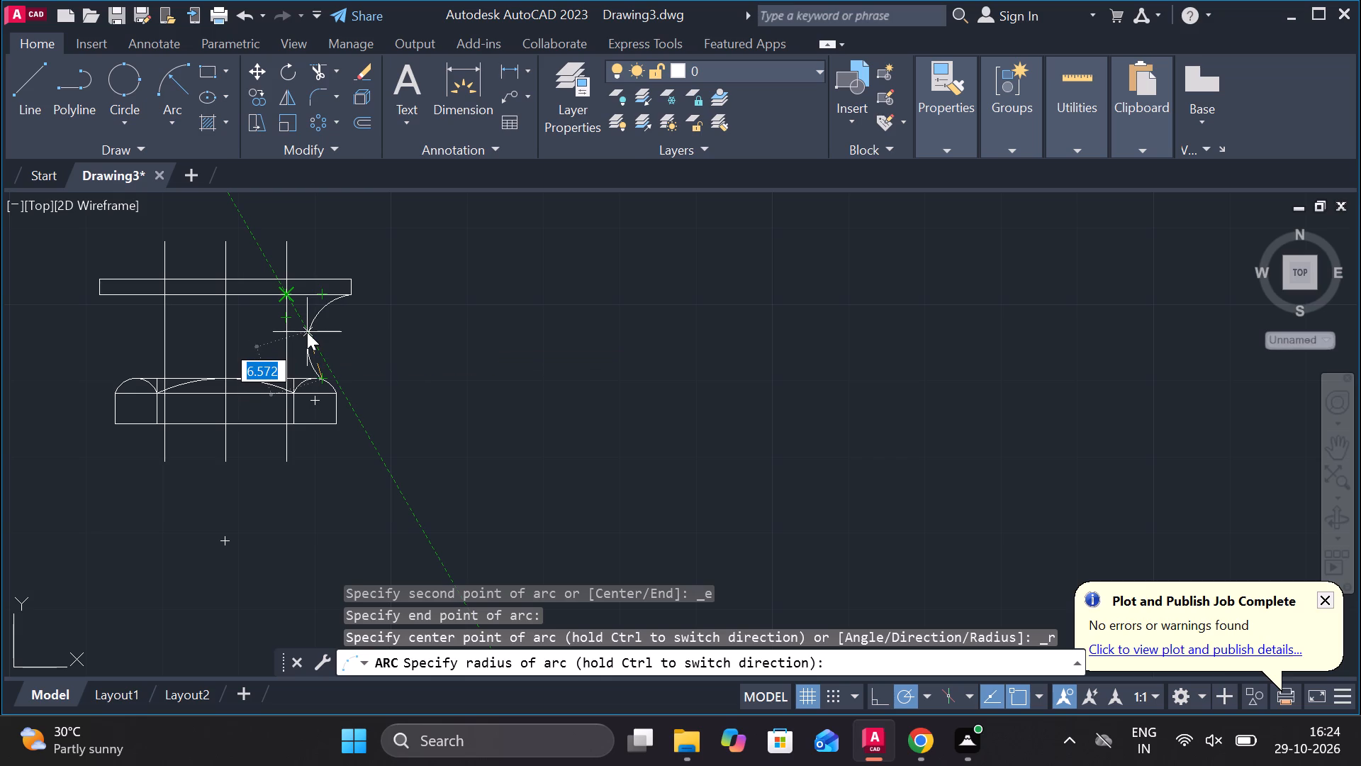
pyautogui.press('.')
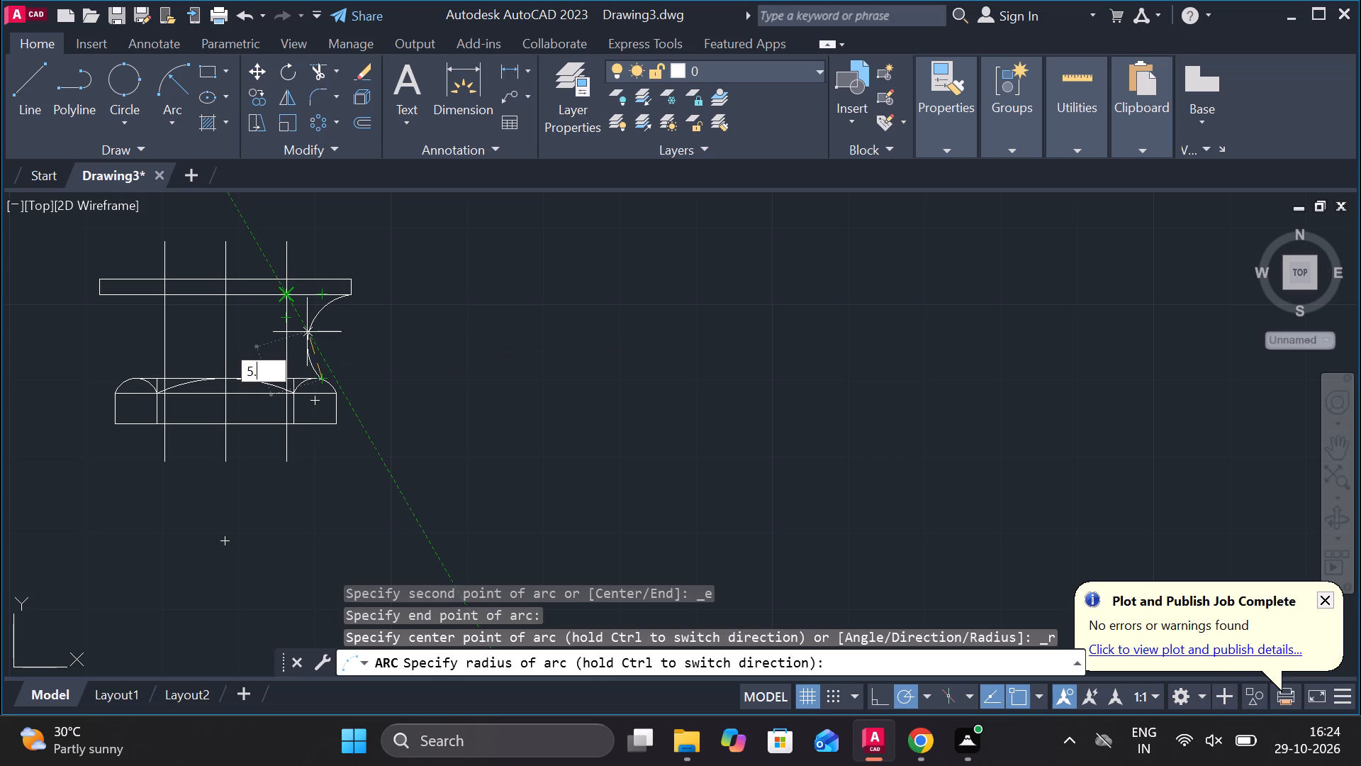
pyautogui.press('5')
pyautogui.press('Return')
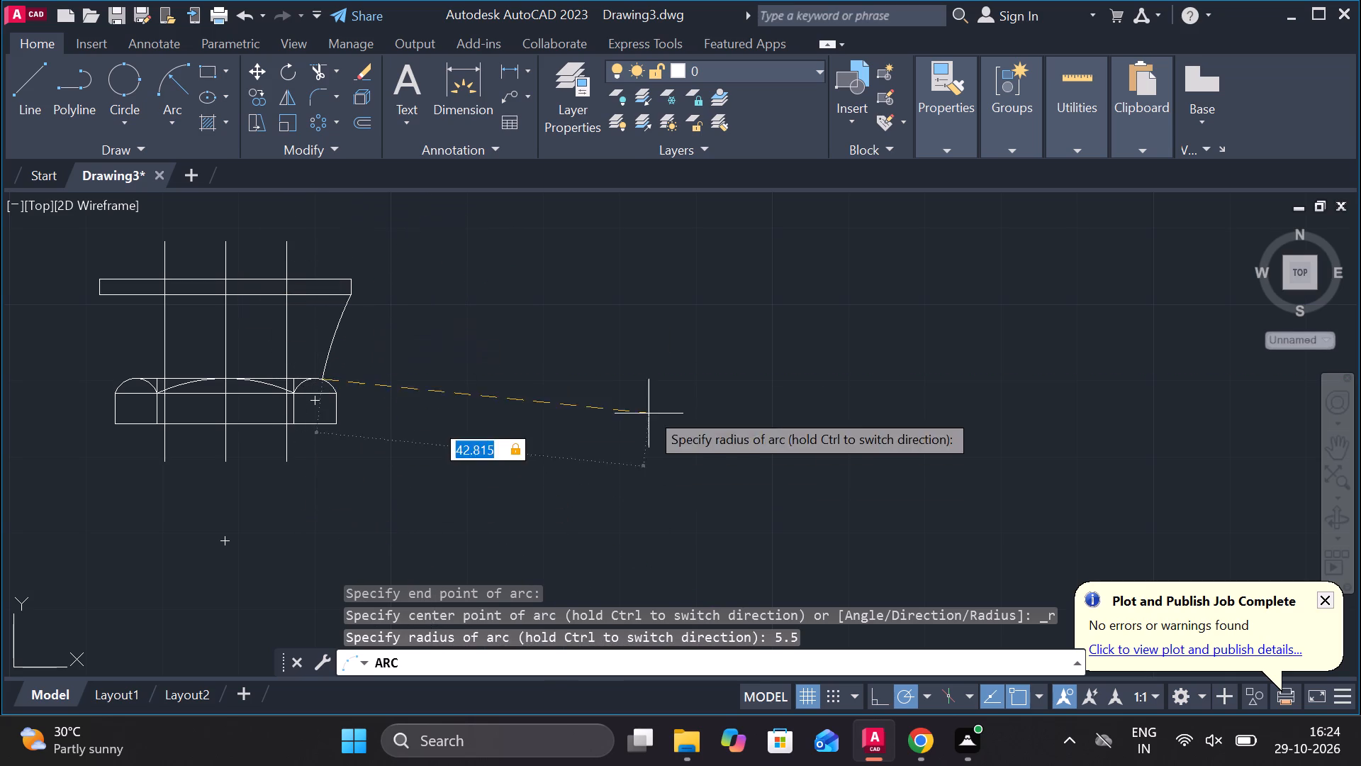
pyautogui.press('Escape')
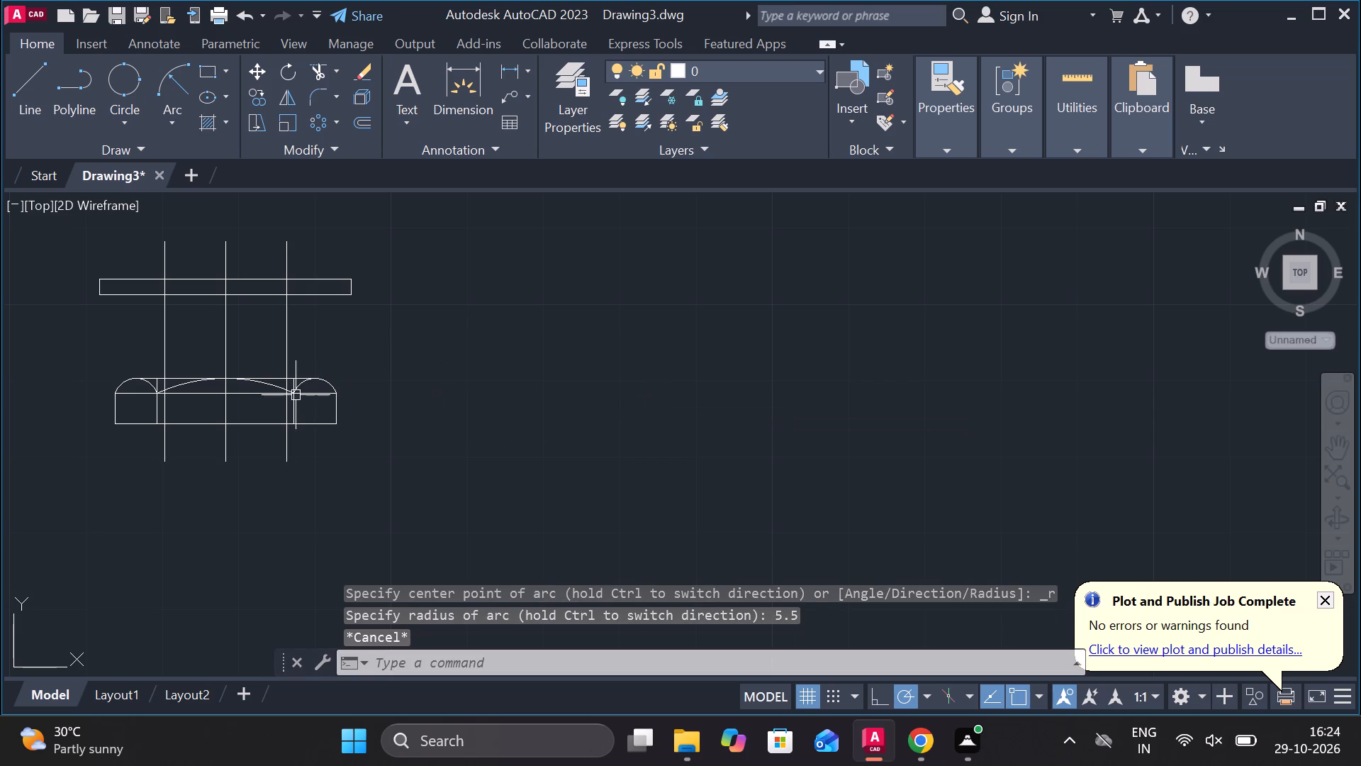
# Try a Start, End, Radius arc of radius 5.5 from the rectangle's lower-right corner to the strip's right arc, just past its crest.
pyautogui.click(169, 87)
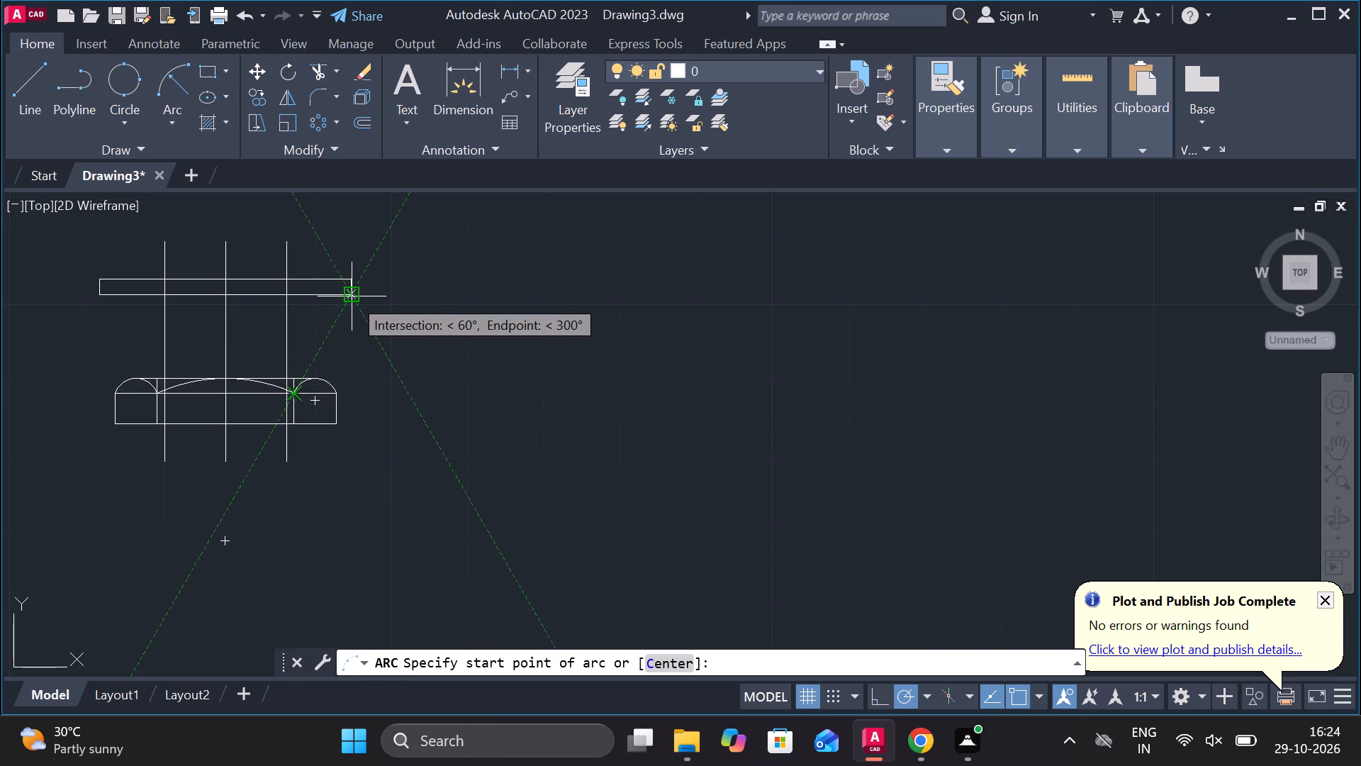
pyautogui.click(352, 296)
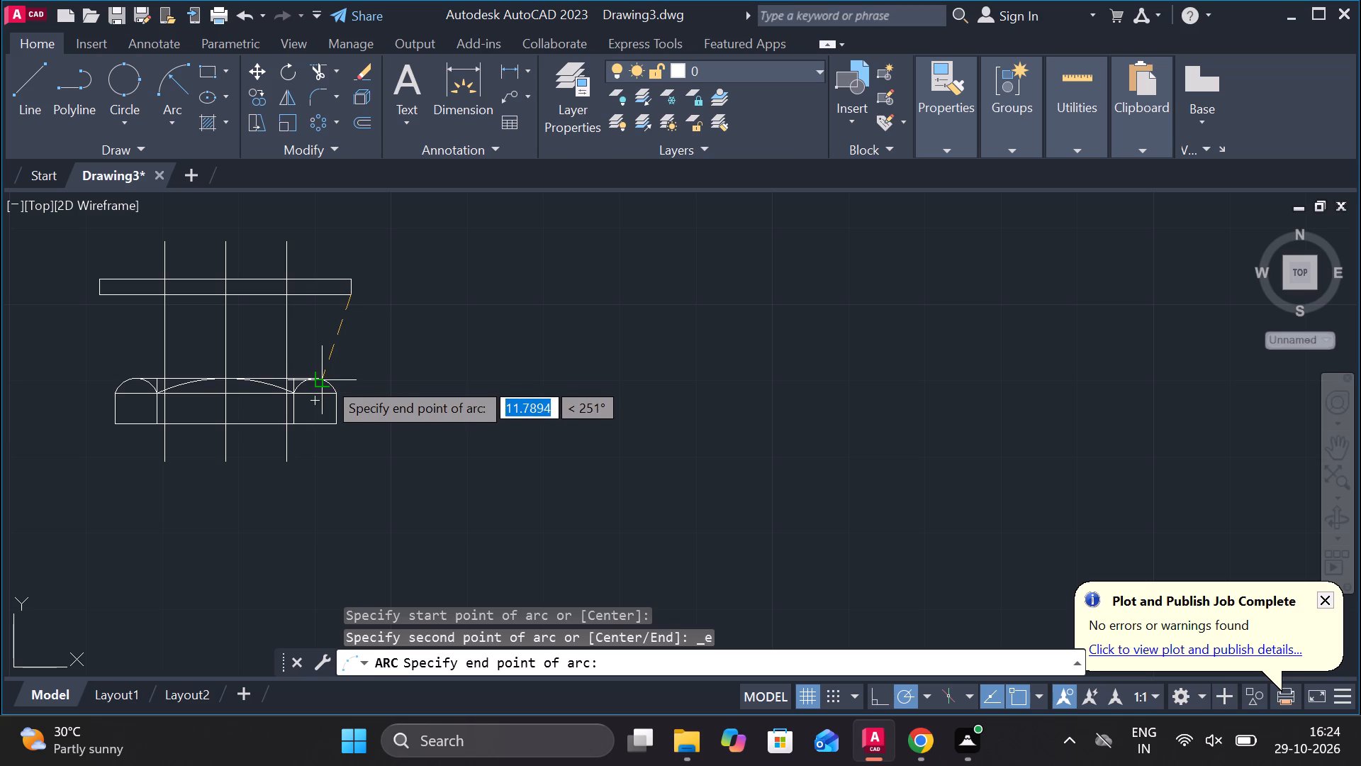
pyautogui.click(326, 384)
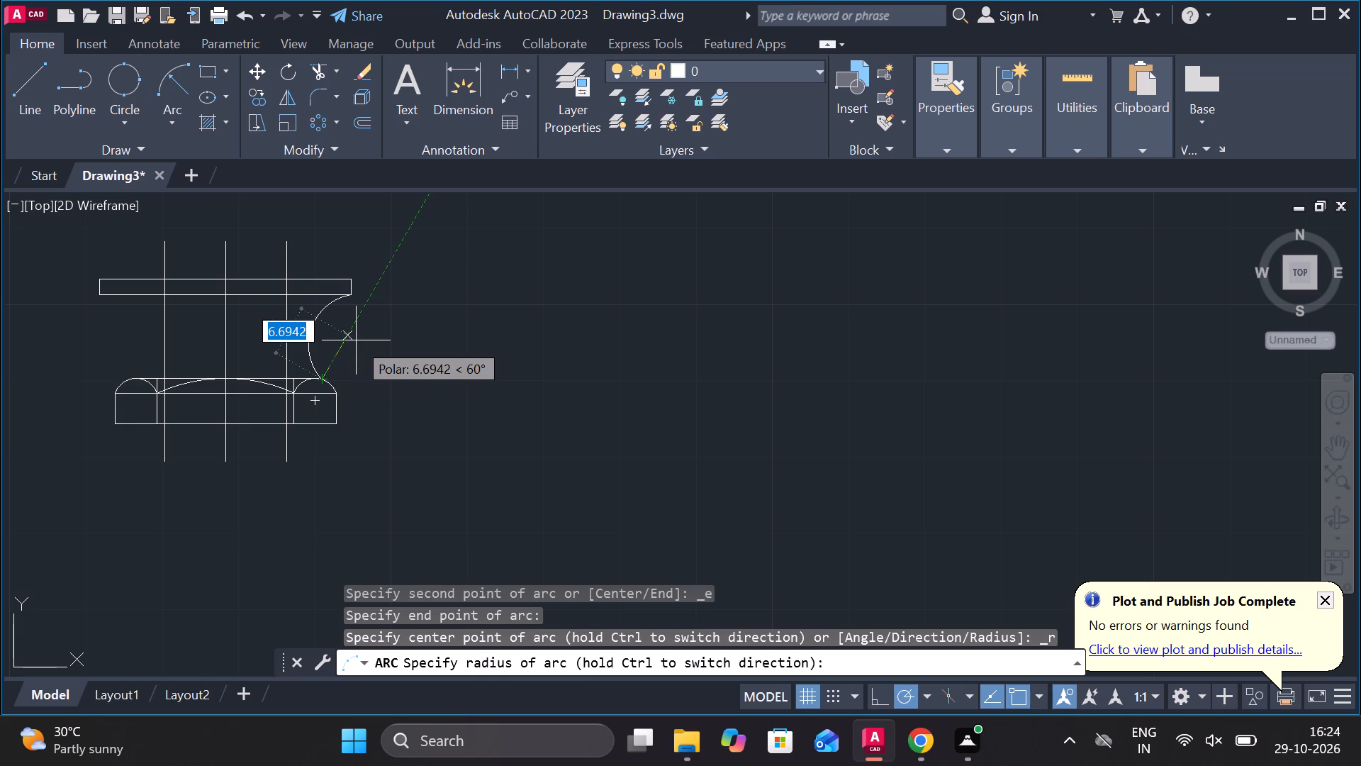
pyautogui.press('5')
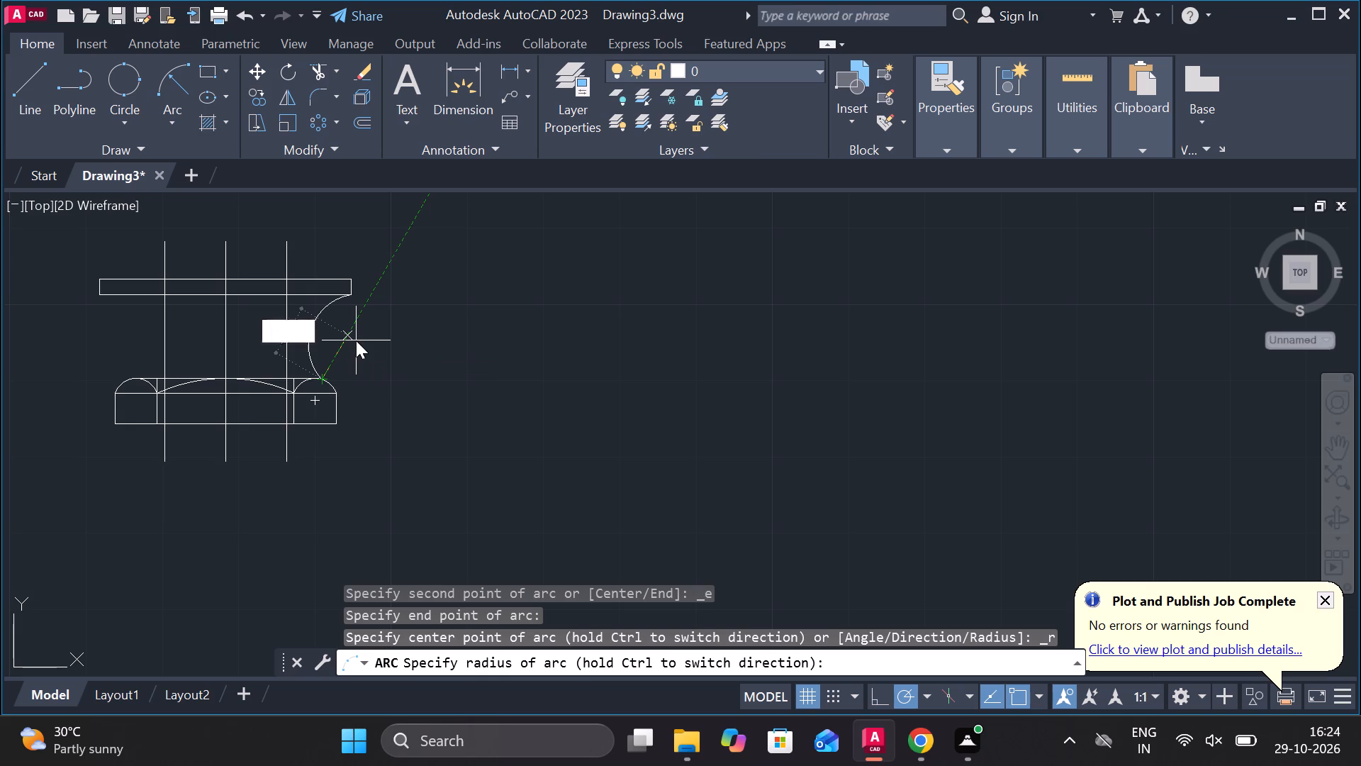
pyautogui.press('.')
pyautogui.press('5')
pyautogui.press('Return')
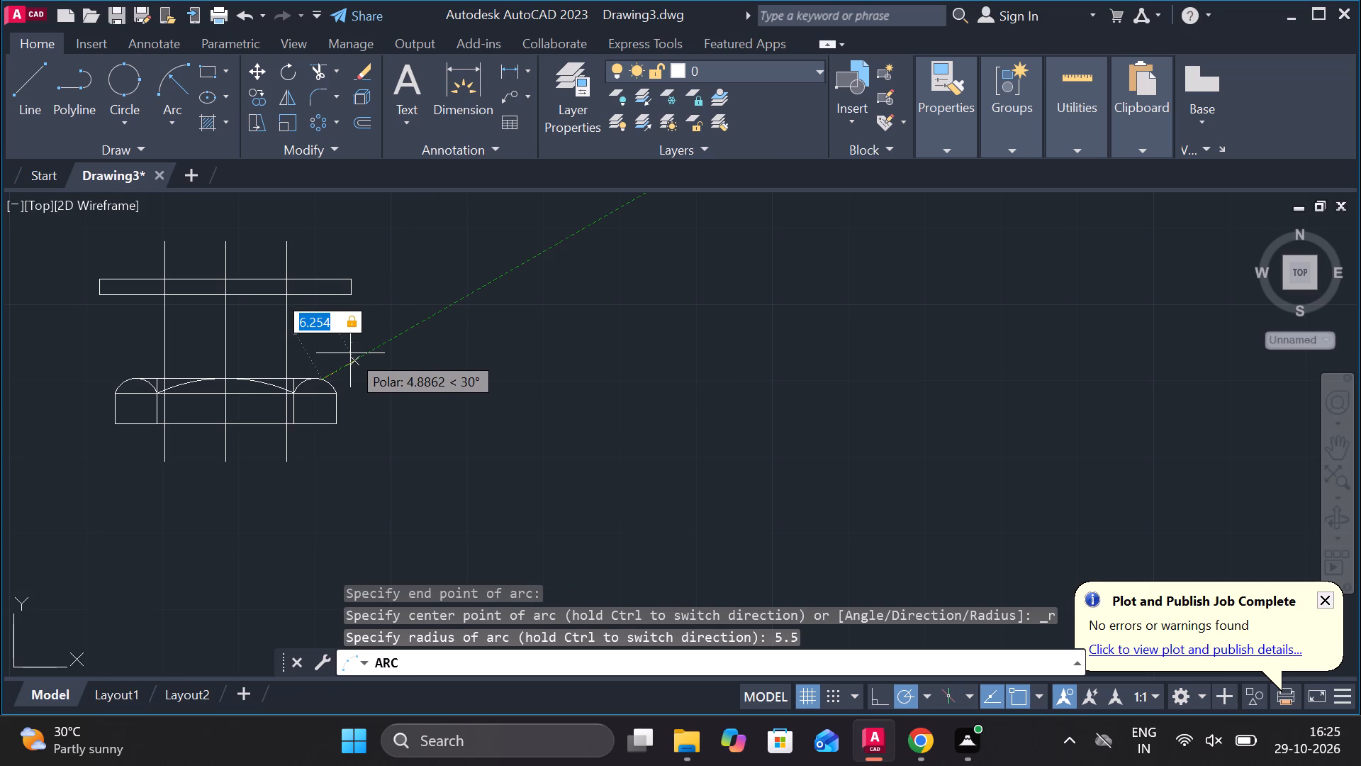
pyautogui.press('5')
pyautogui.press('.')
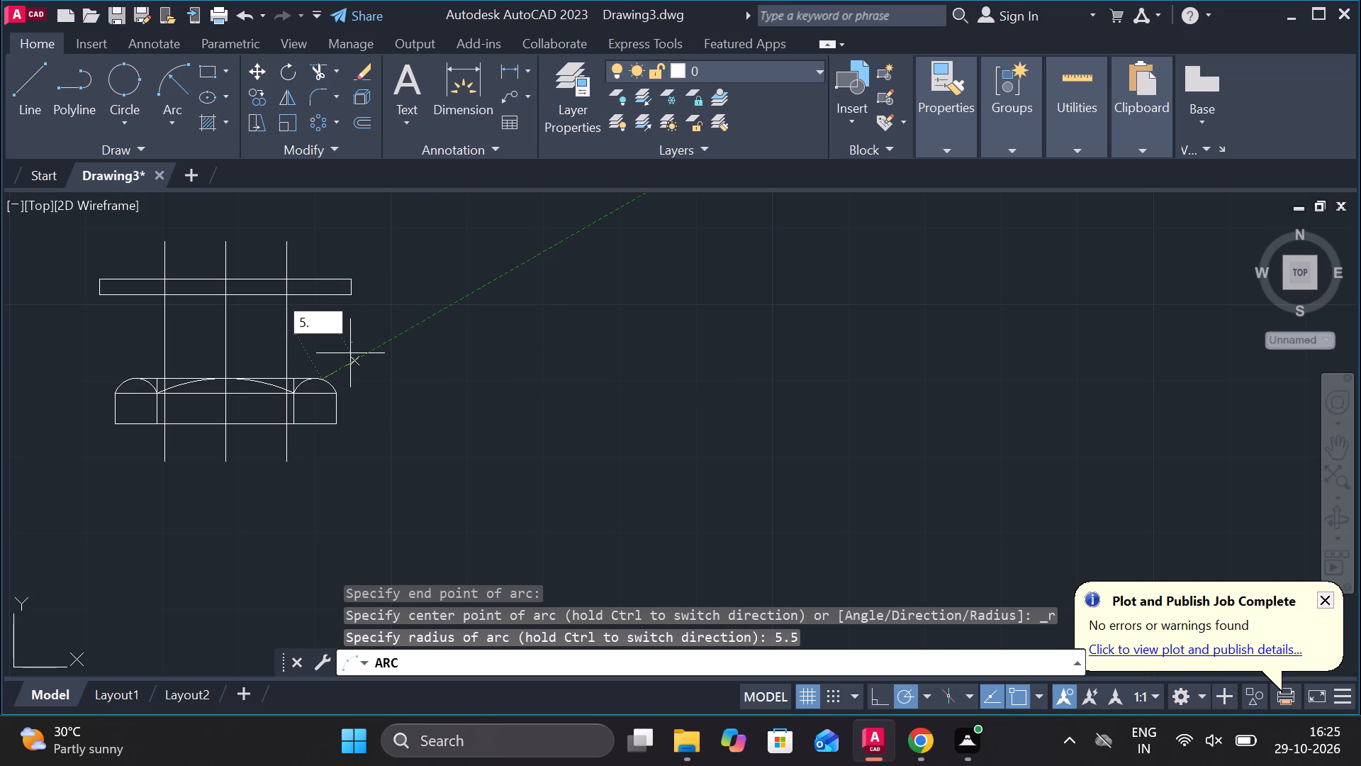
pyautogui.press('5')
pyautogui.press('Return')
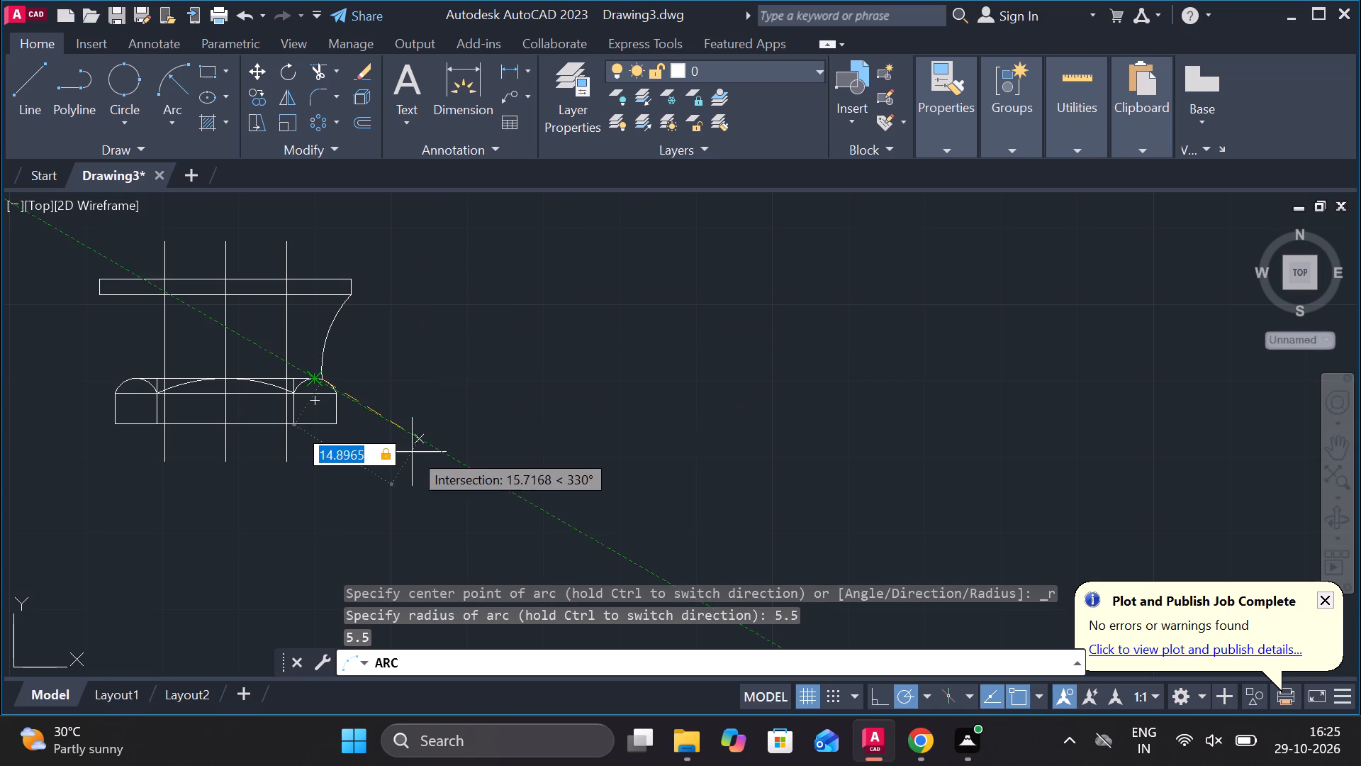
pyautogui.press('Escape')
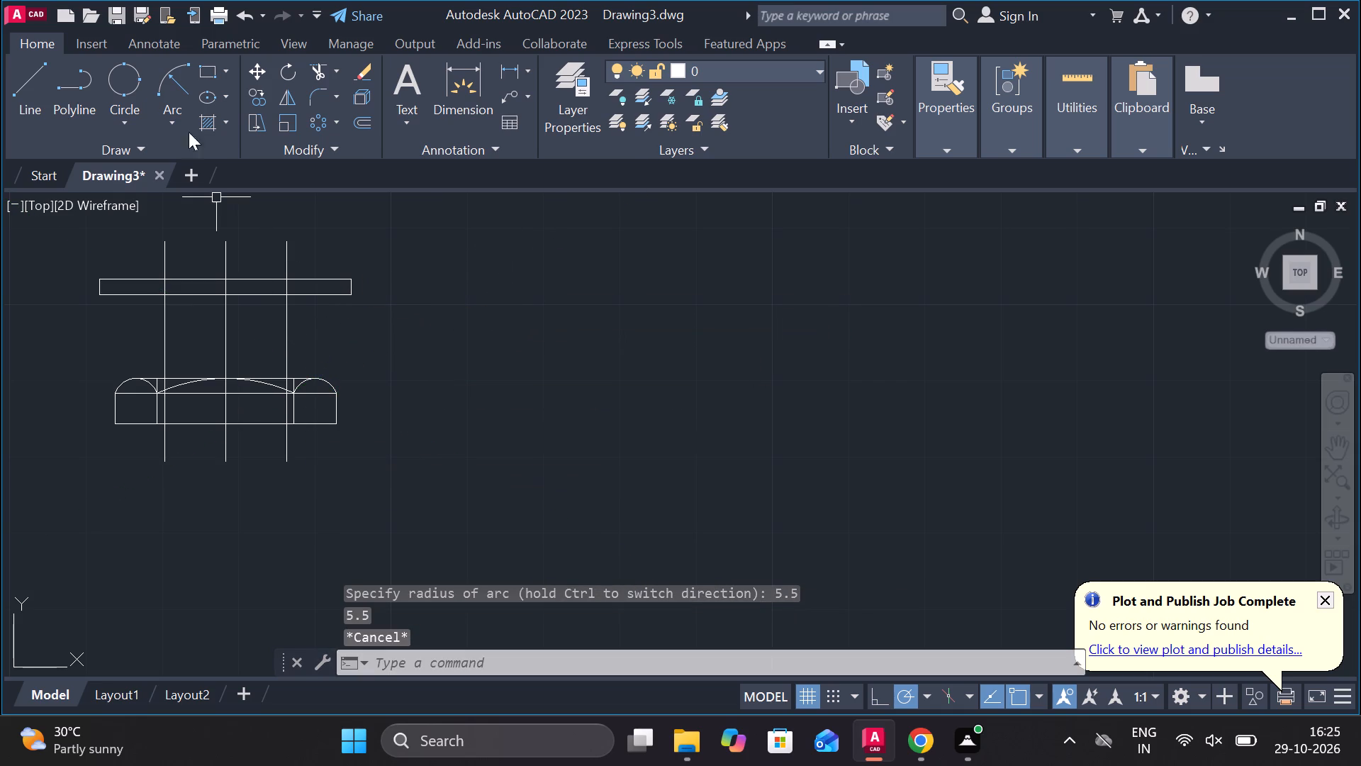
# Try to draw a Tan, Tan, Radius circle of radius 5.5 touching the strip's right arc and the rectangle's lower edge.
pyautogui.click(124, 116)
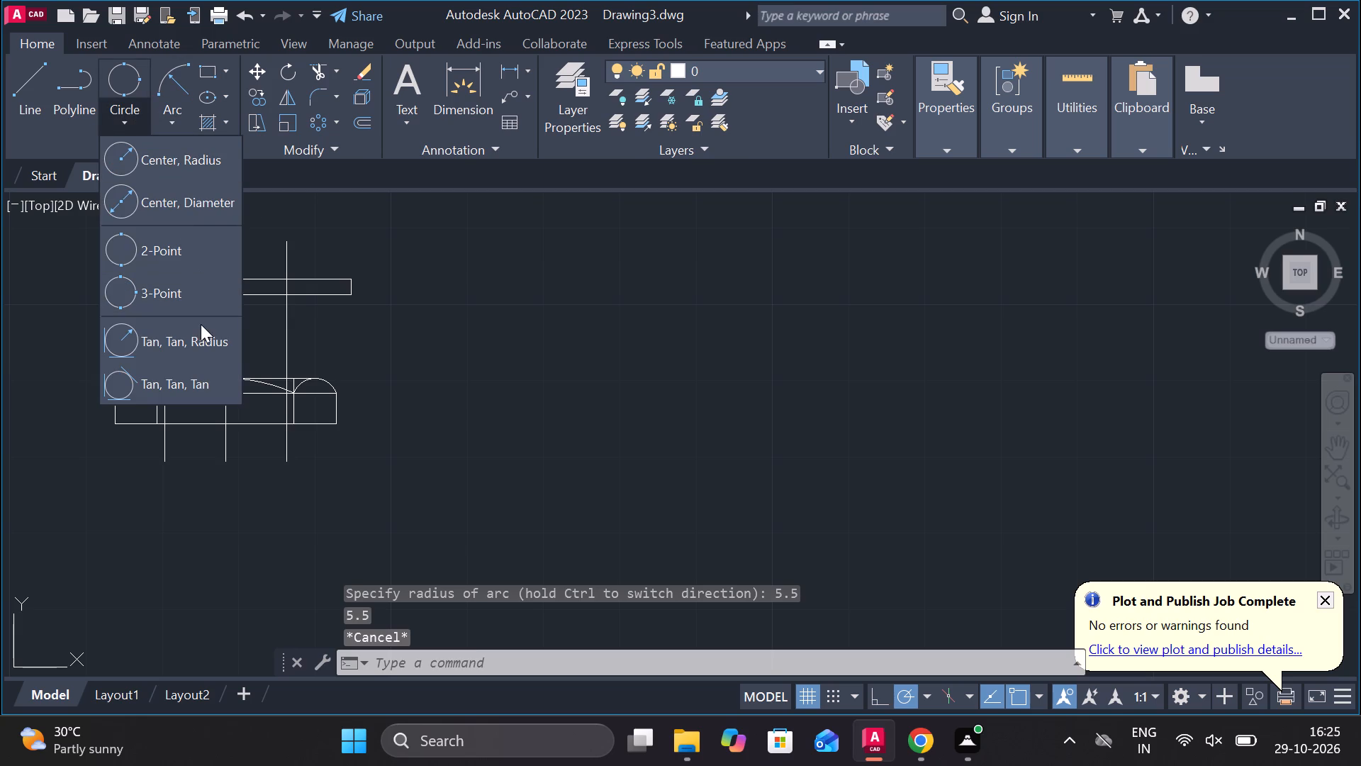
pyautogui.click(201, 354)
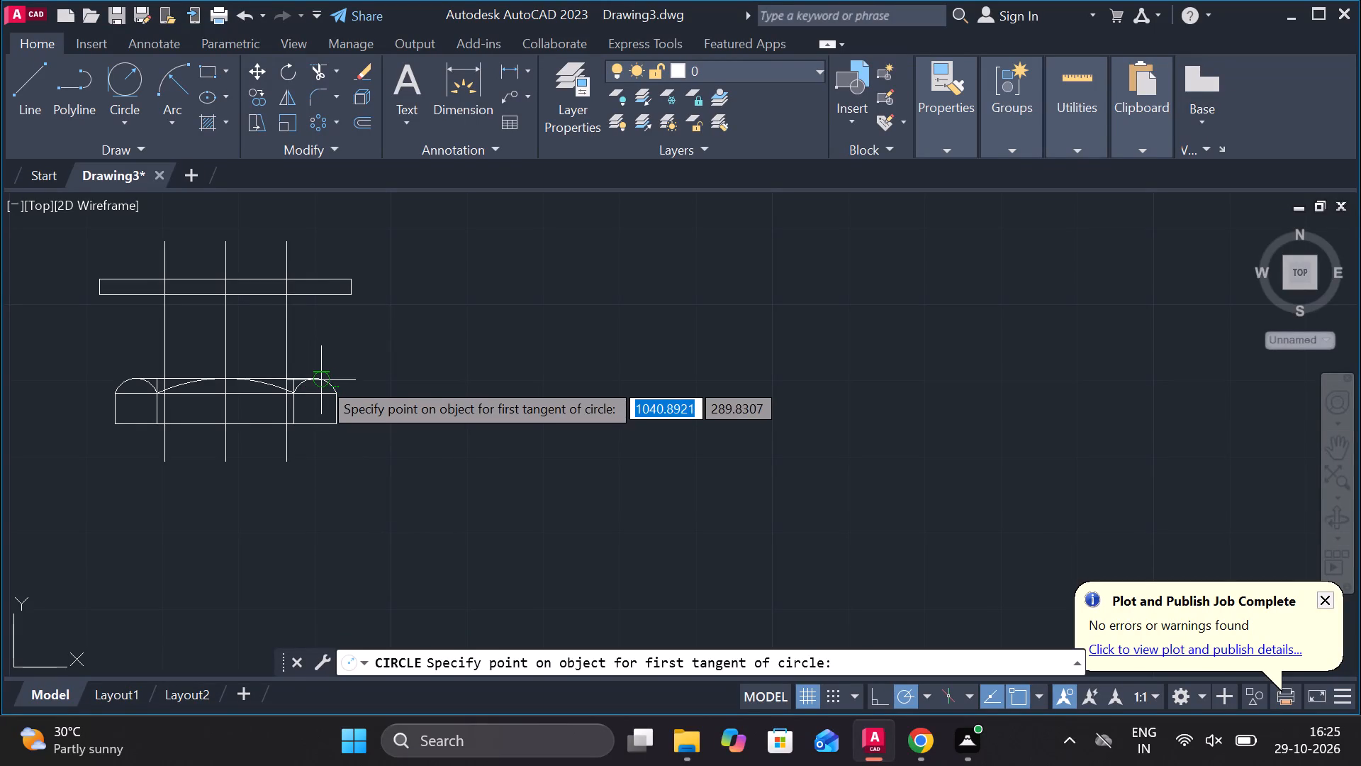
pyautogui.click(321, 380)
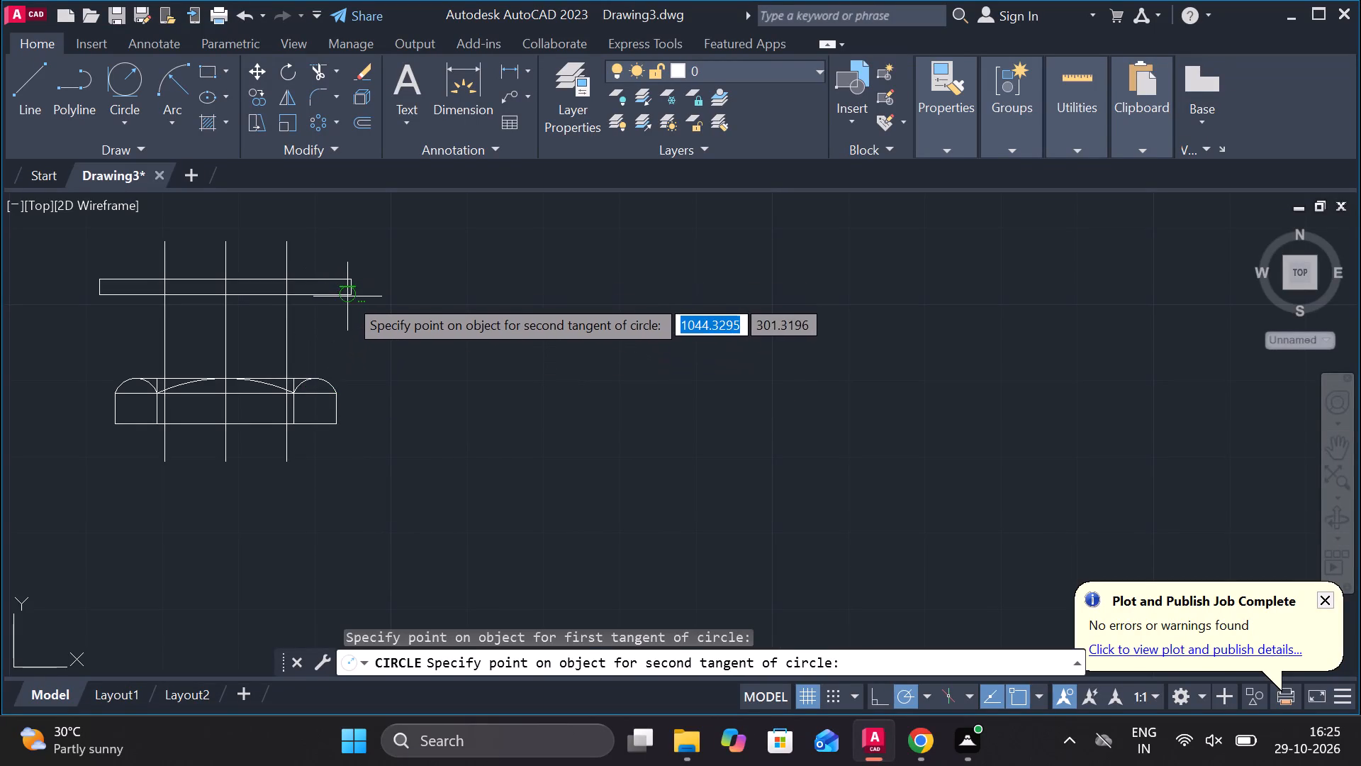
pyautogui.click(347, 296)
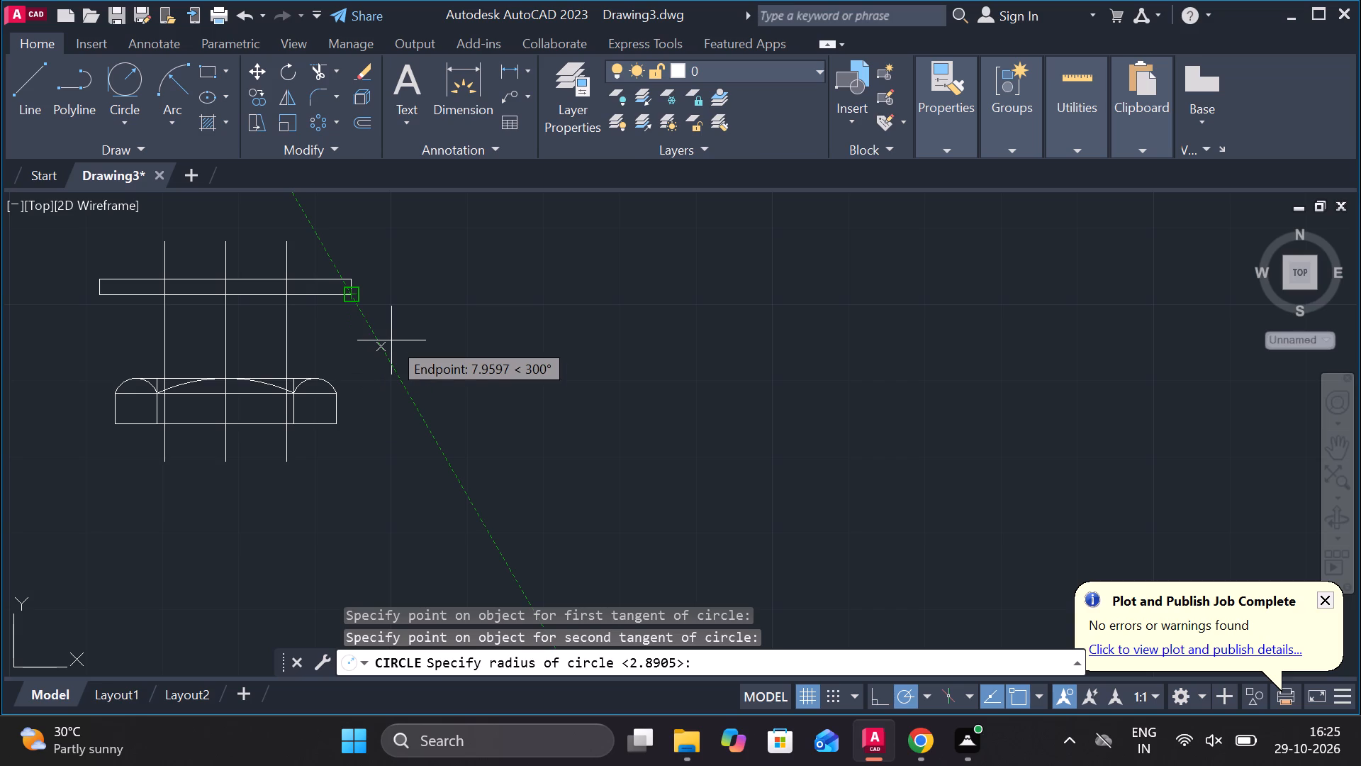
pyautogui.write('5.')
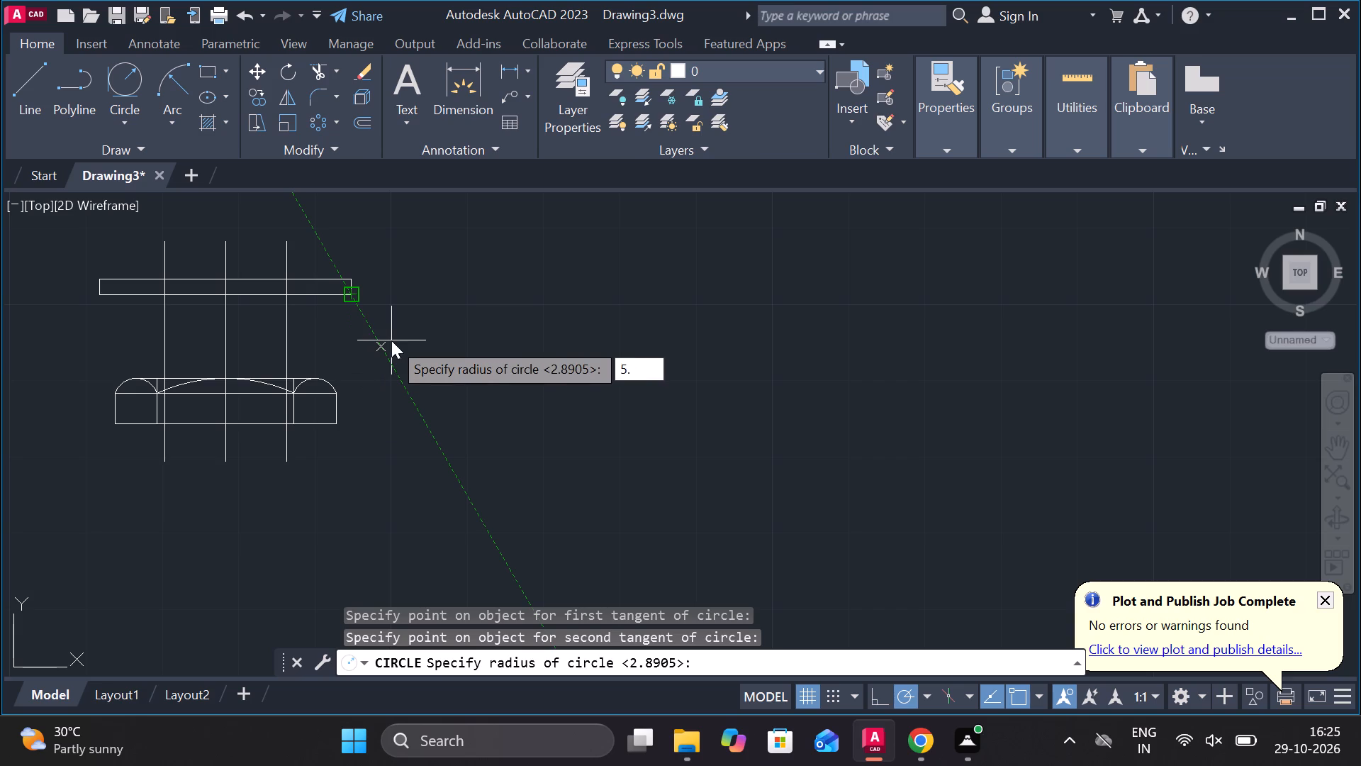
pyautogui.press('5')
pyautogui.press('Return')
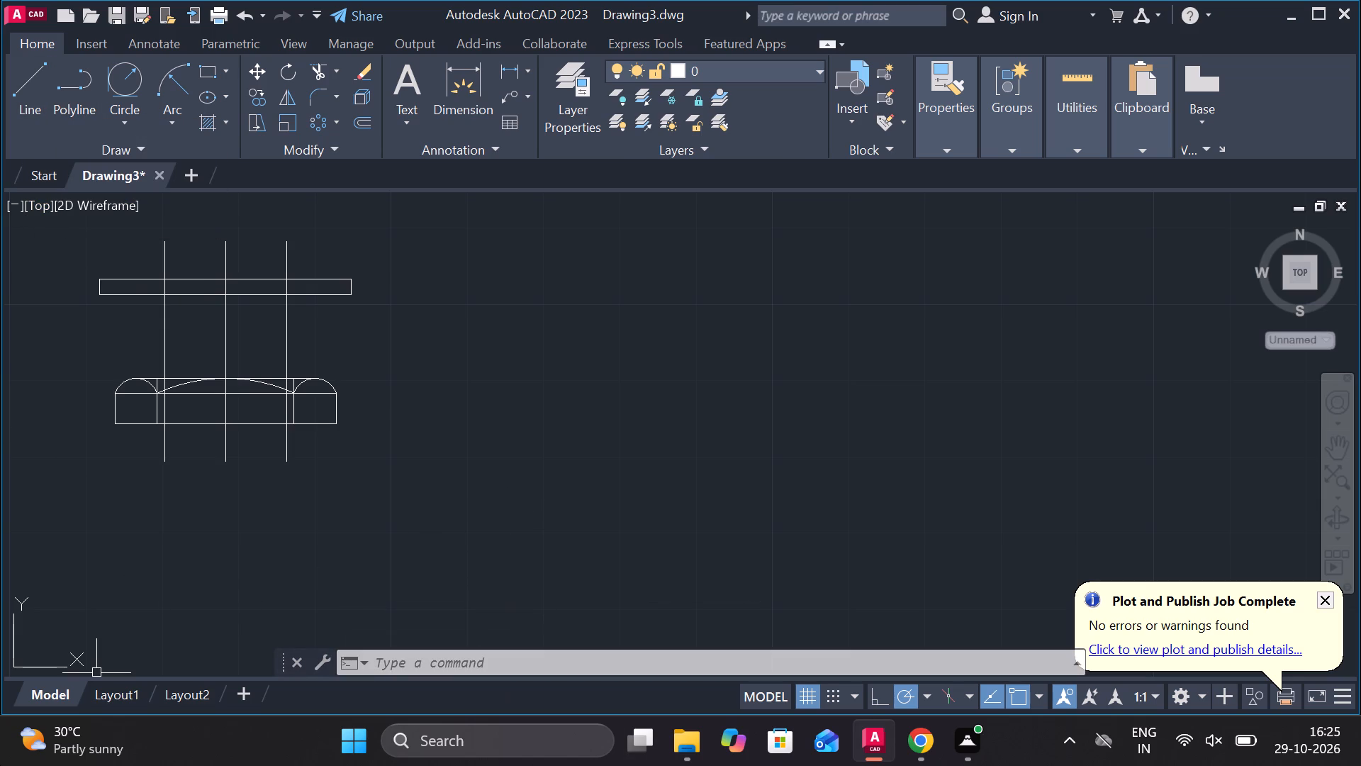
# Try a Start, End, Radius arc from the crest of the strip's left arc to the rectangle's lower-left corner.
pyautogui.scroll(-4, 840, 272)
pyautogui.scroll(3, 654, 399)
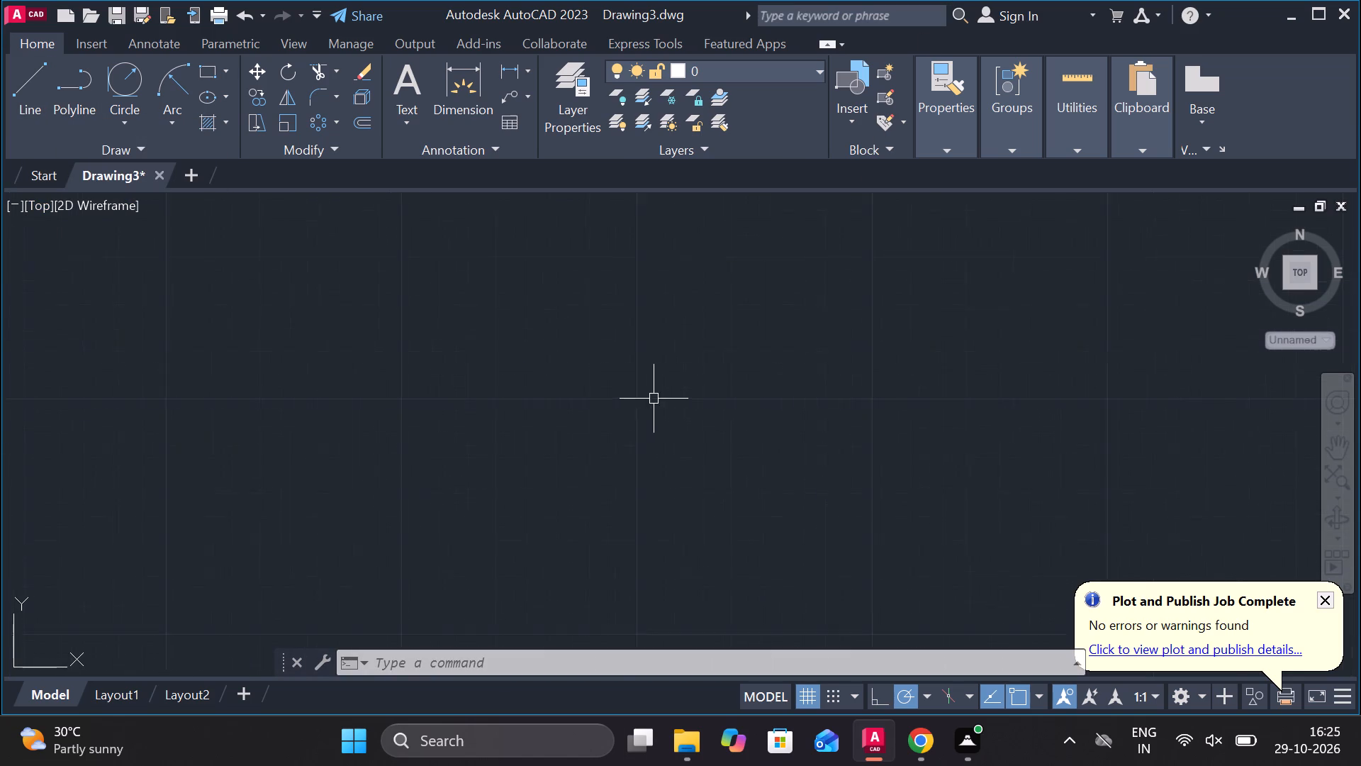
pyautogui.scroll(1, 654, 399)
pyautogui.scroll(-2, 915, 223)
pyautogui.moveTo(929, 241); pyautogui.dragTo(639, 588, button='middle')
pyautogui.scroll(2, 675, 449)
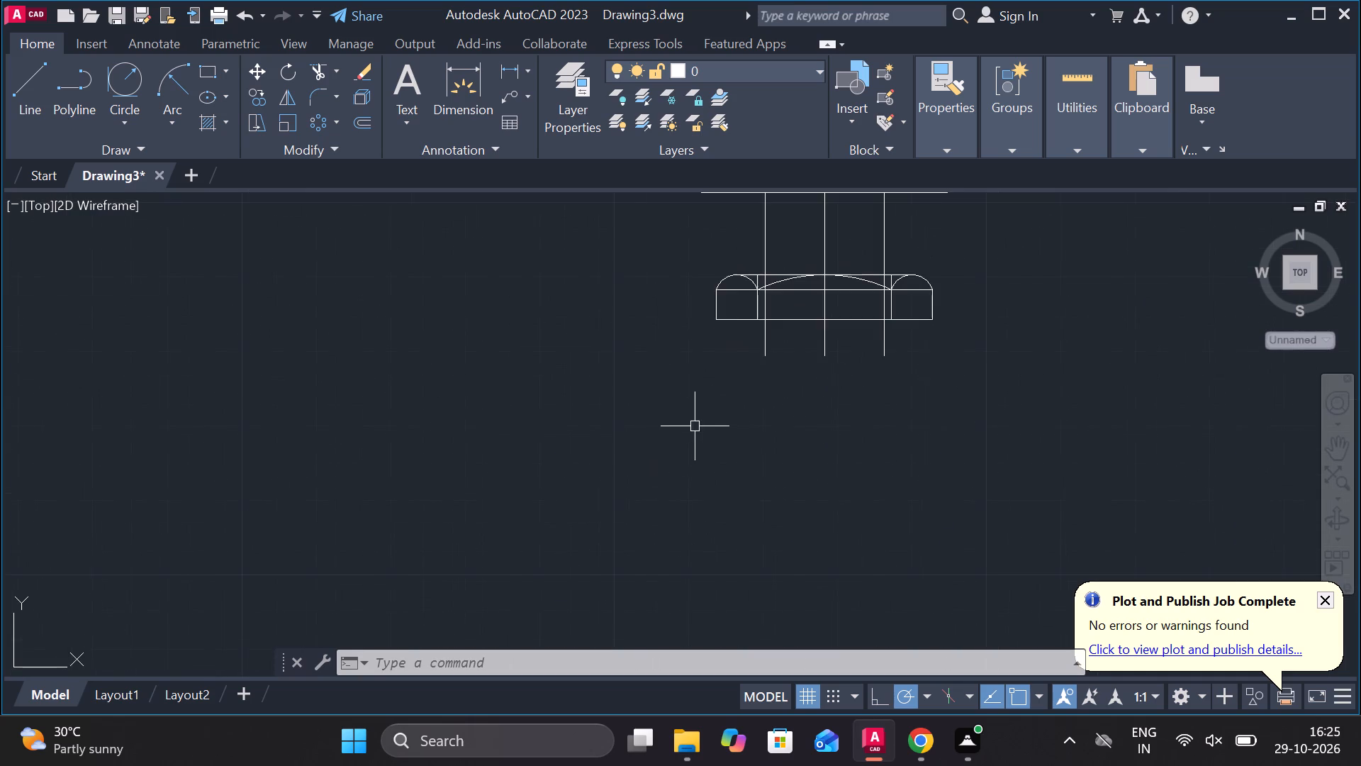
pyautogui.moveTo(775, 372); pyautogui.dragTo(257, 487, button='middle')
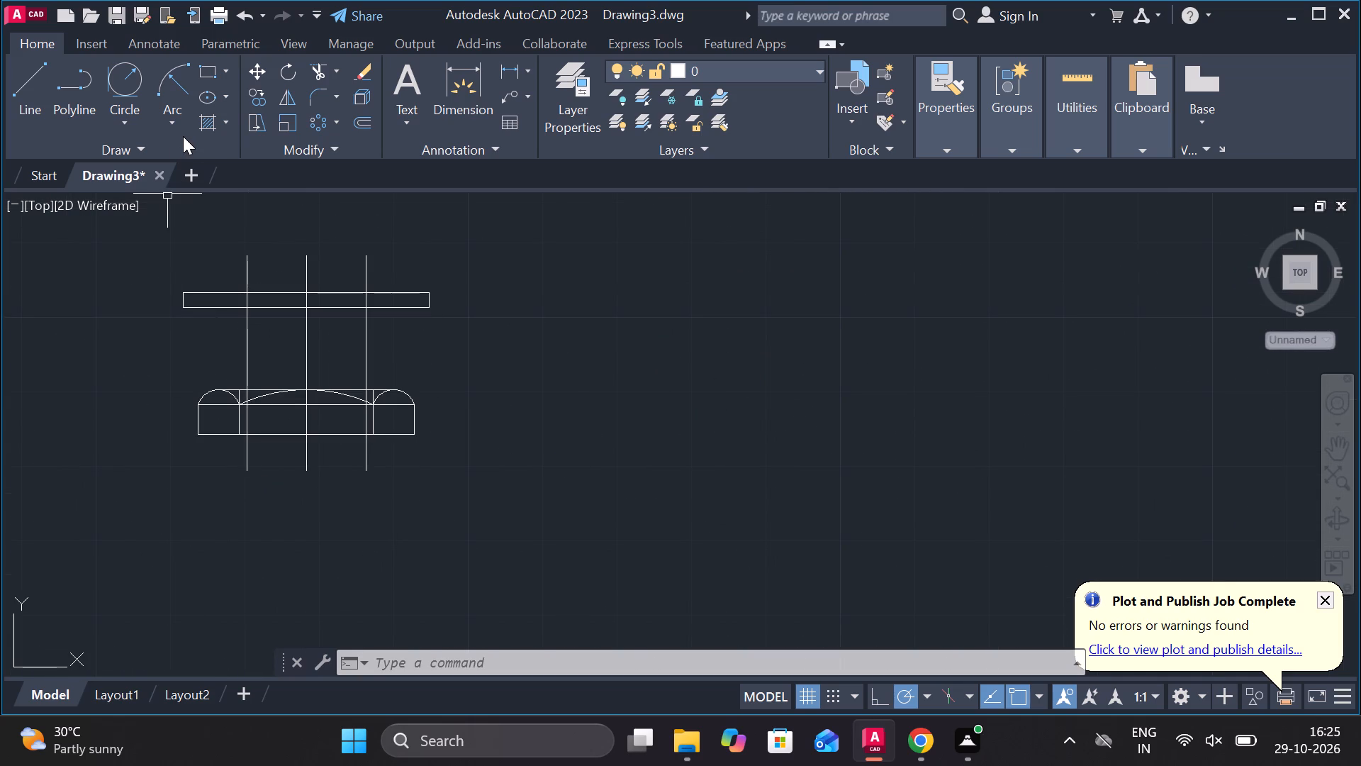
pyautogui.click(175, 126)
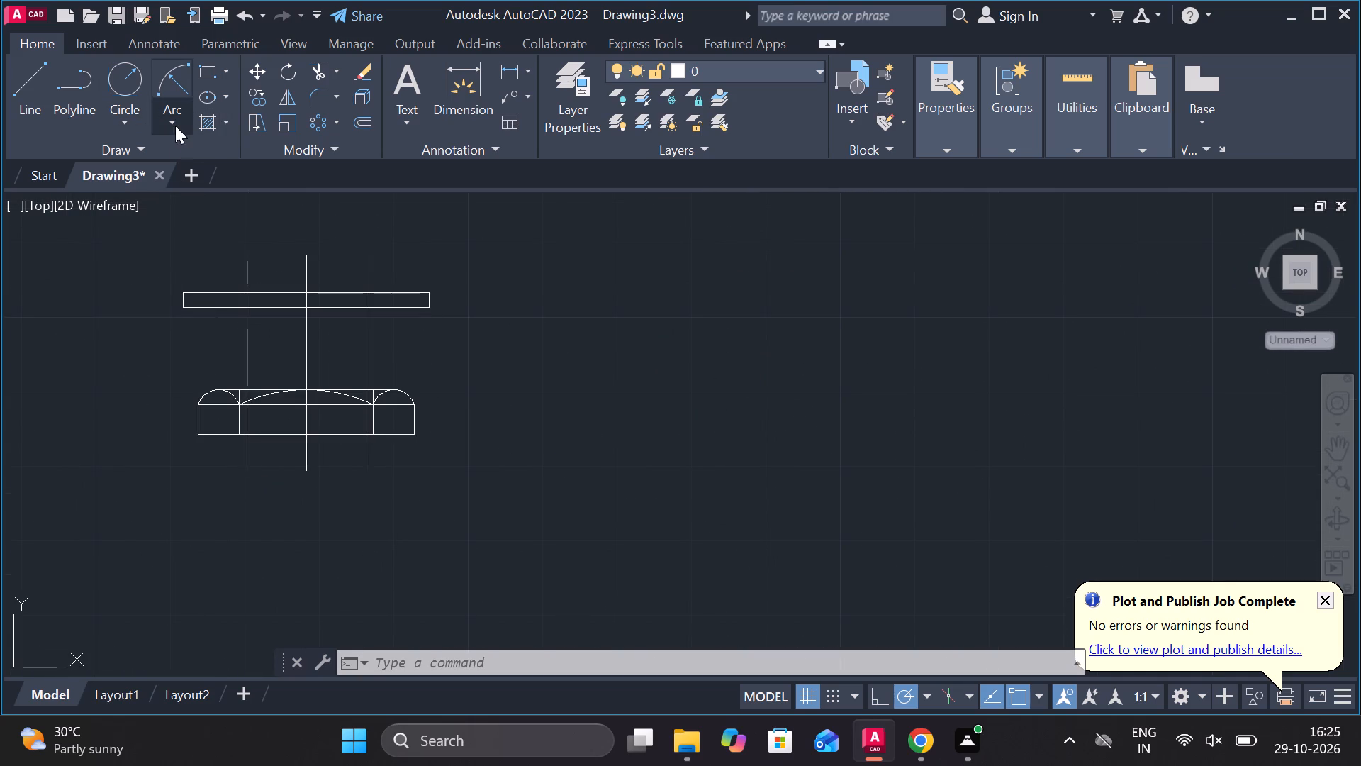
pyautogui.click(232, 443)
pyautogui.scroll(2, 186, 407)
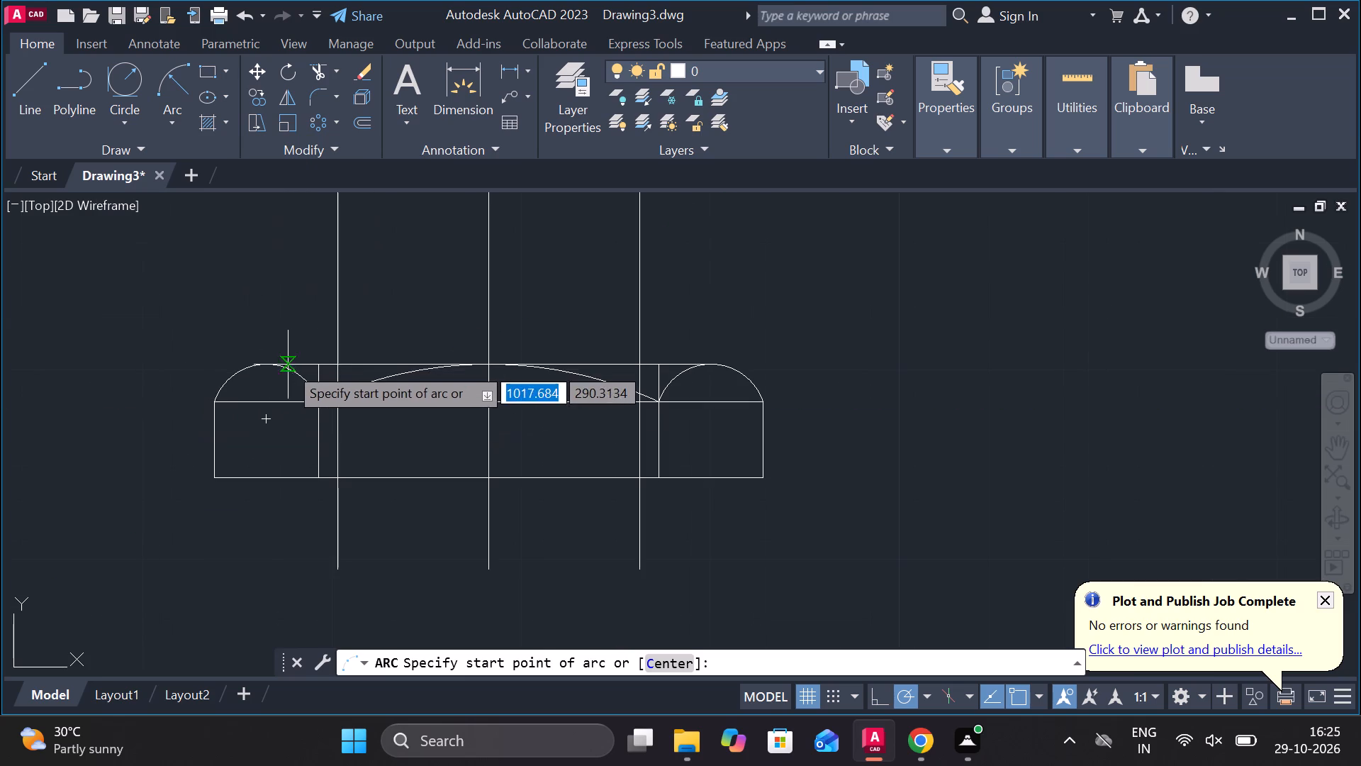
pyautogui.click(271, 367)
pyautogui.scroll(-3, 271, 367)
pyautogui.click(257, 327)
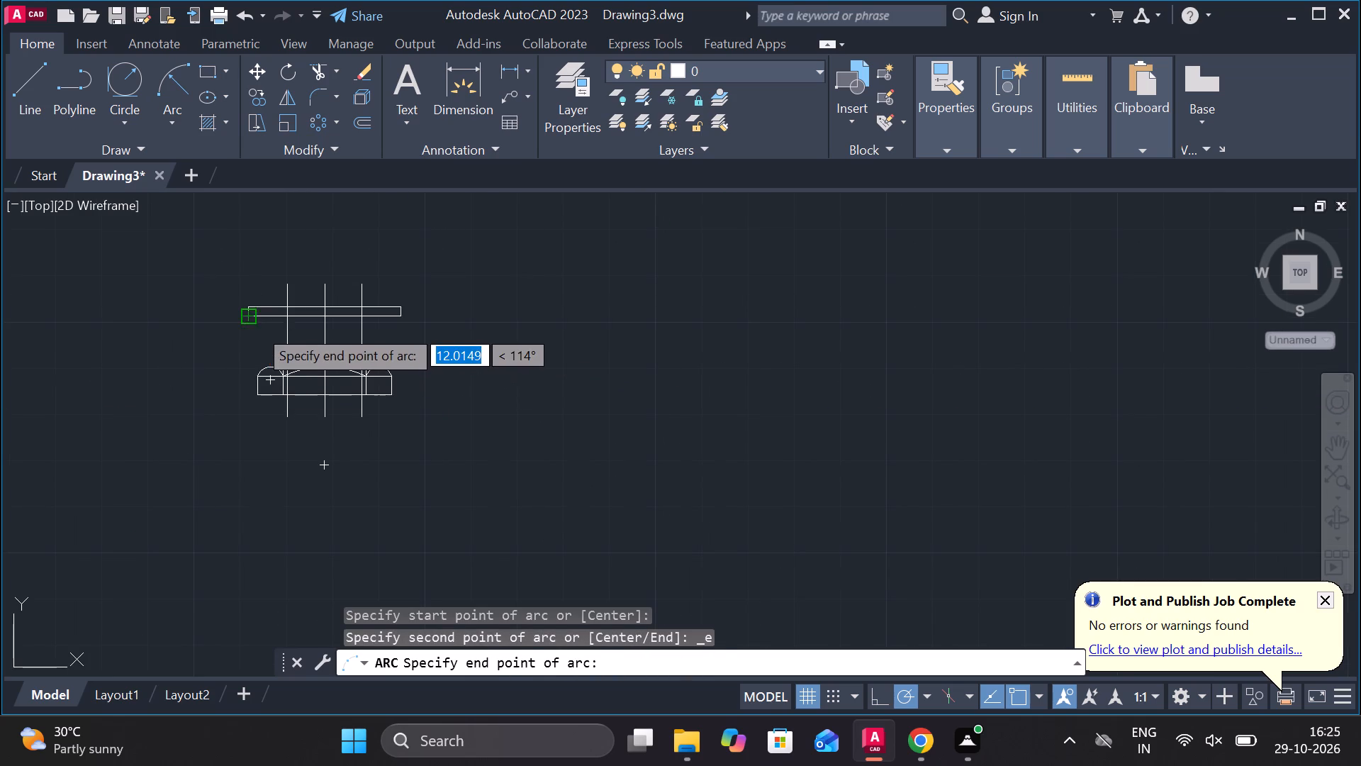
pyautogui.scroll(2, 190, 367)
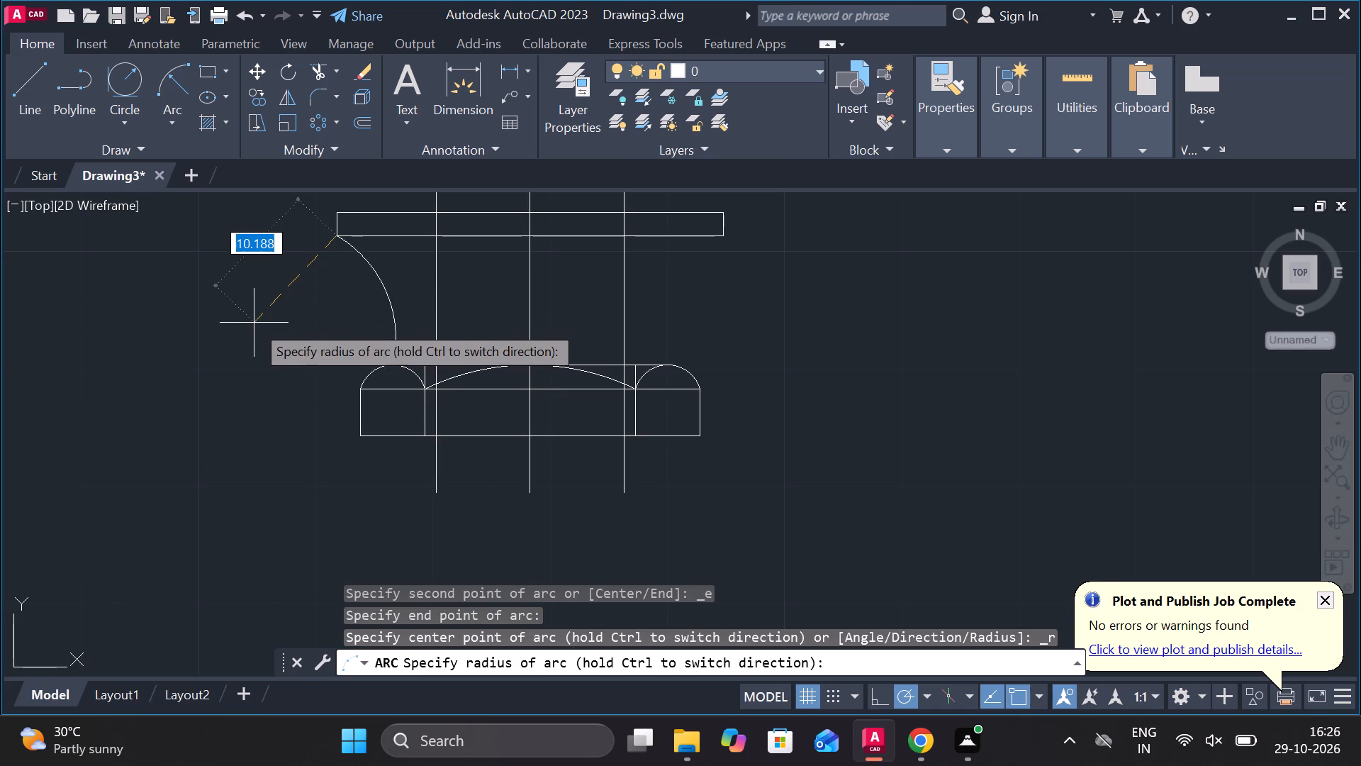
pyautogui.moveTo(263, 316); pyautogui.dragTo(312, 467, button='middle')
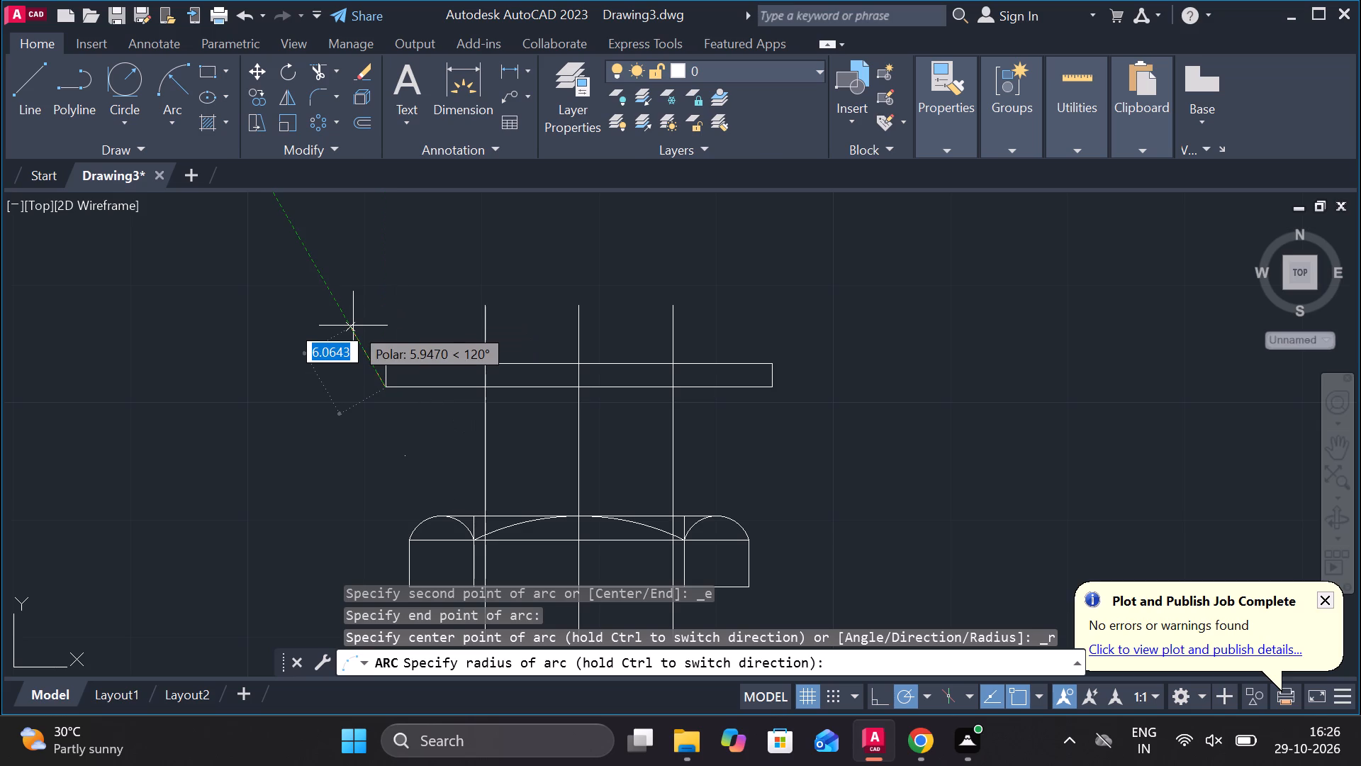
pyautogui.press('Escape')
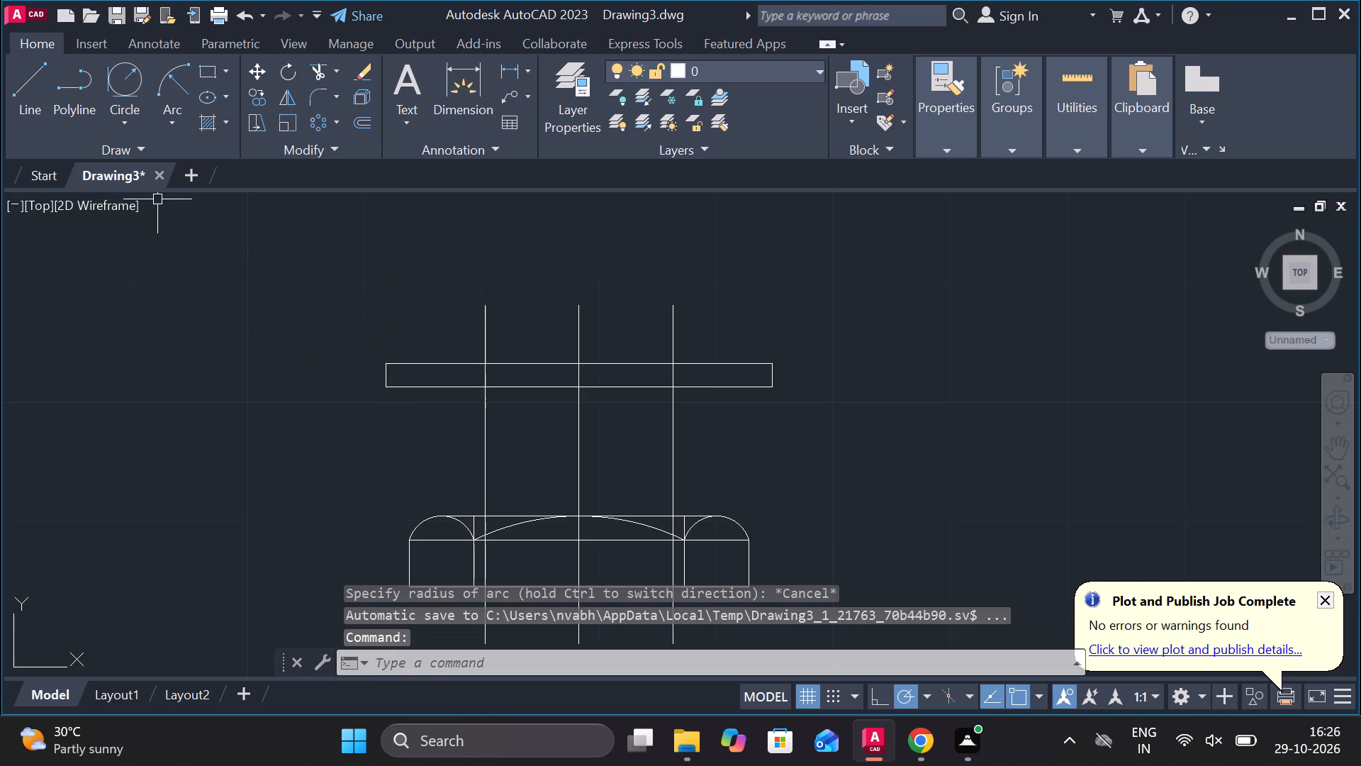
# Draw a two-point circle of diameter 11 from the rectangle's lower edge near its right end down toward the strip's right arc.
pyautogui.write('C')
pyautogui.press('space')
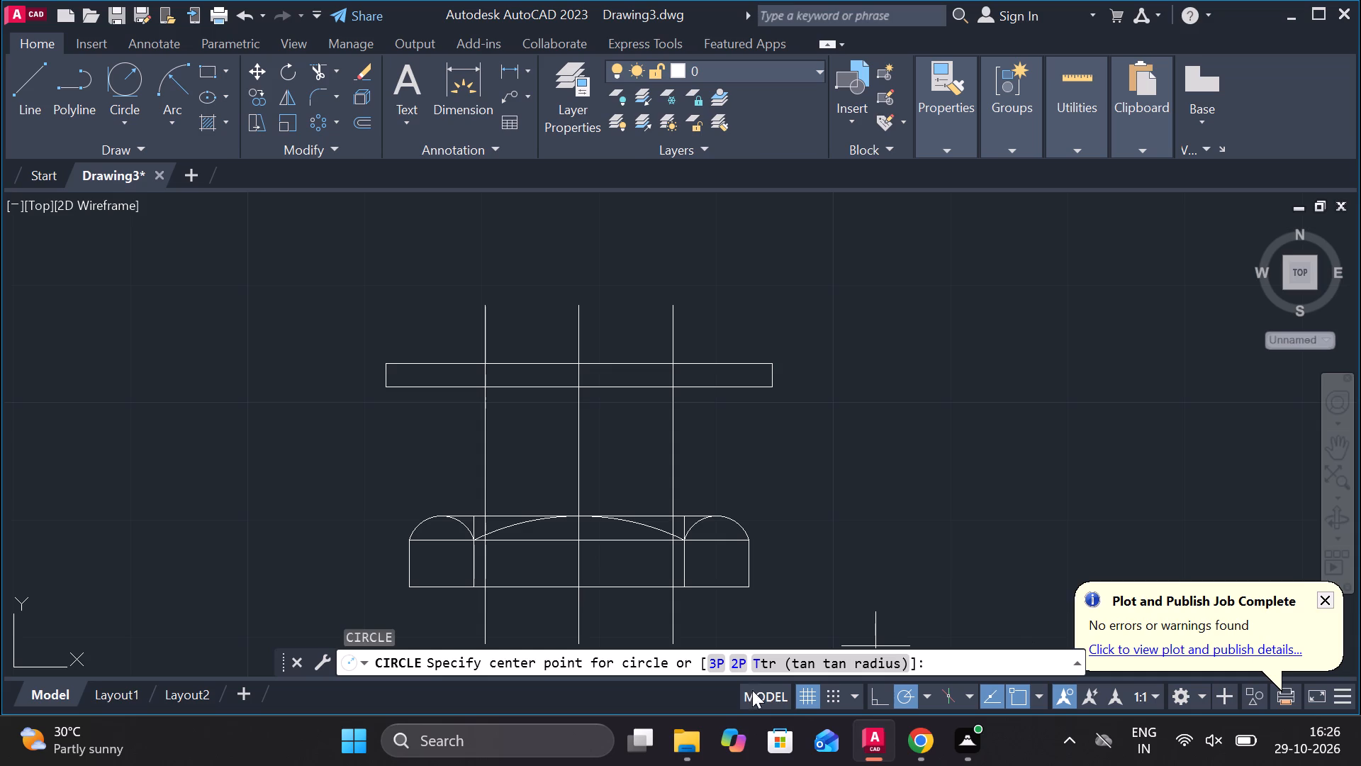
pyautogui.click(739, 662)
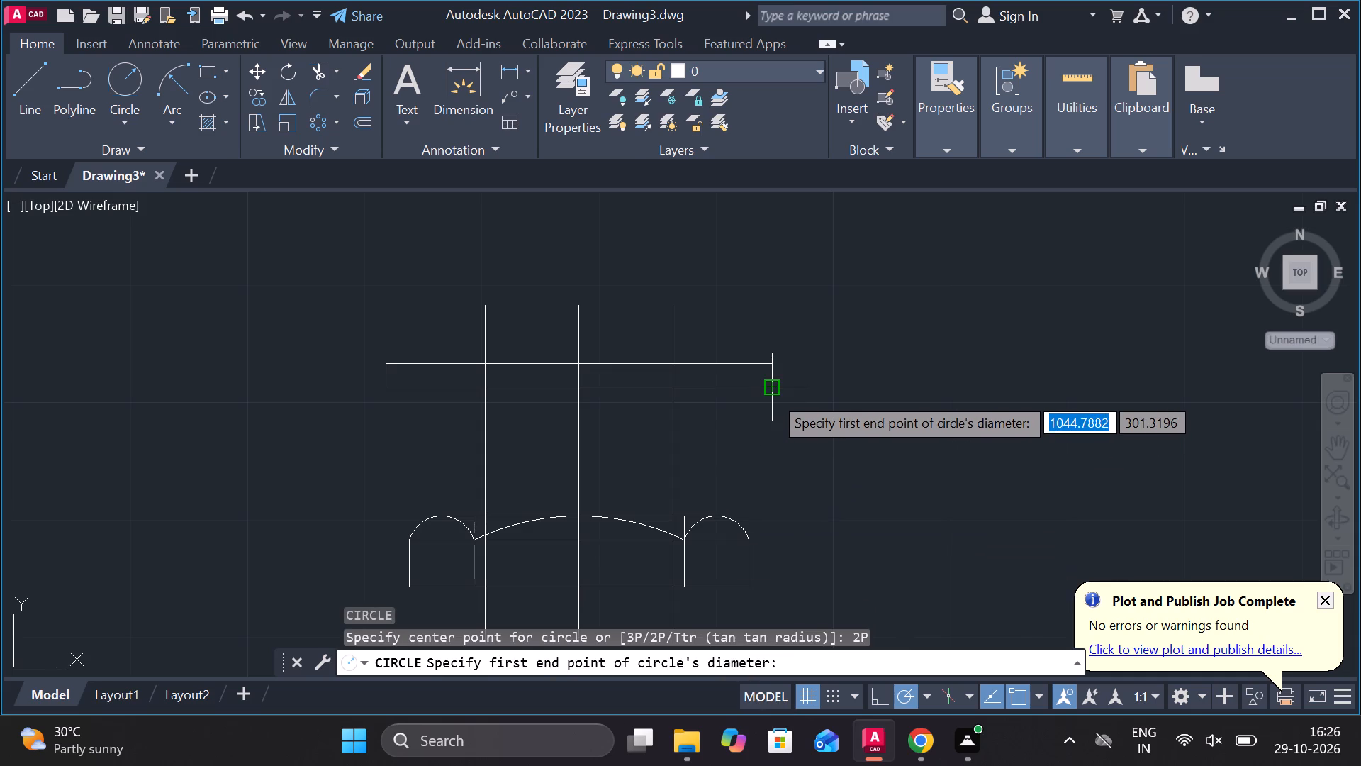
pyautogui.click(746, 397)
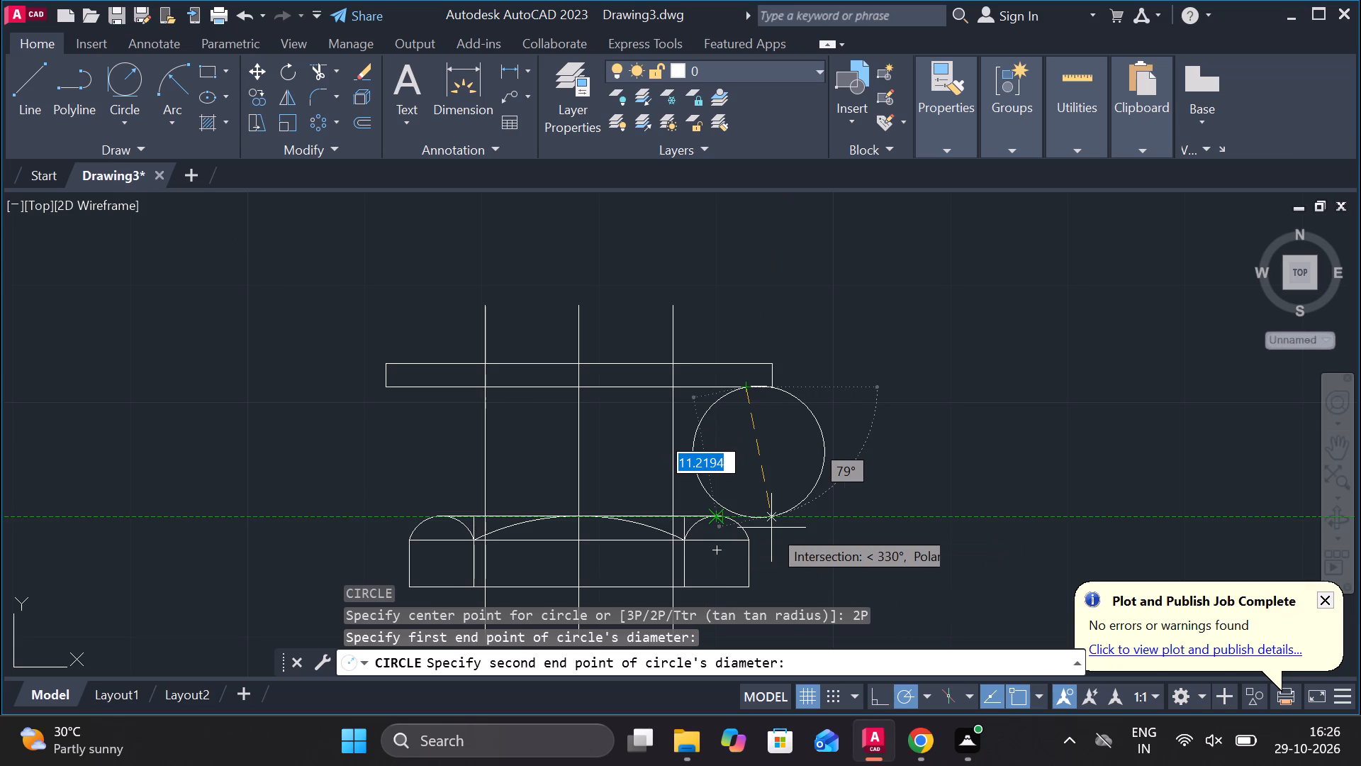
pyautogui.moveTo(771, 528); pyautogui.dragTo(754, 479, button='middle')
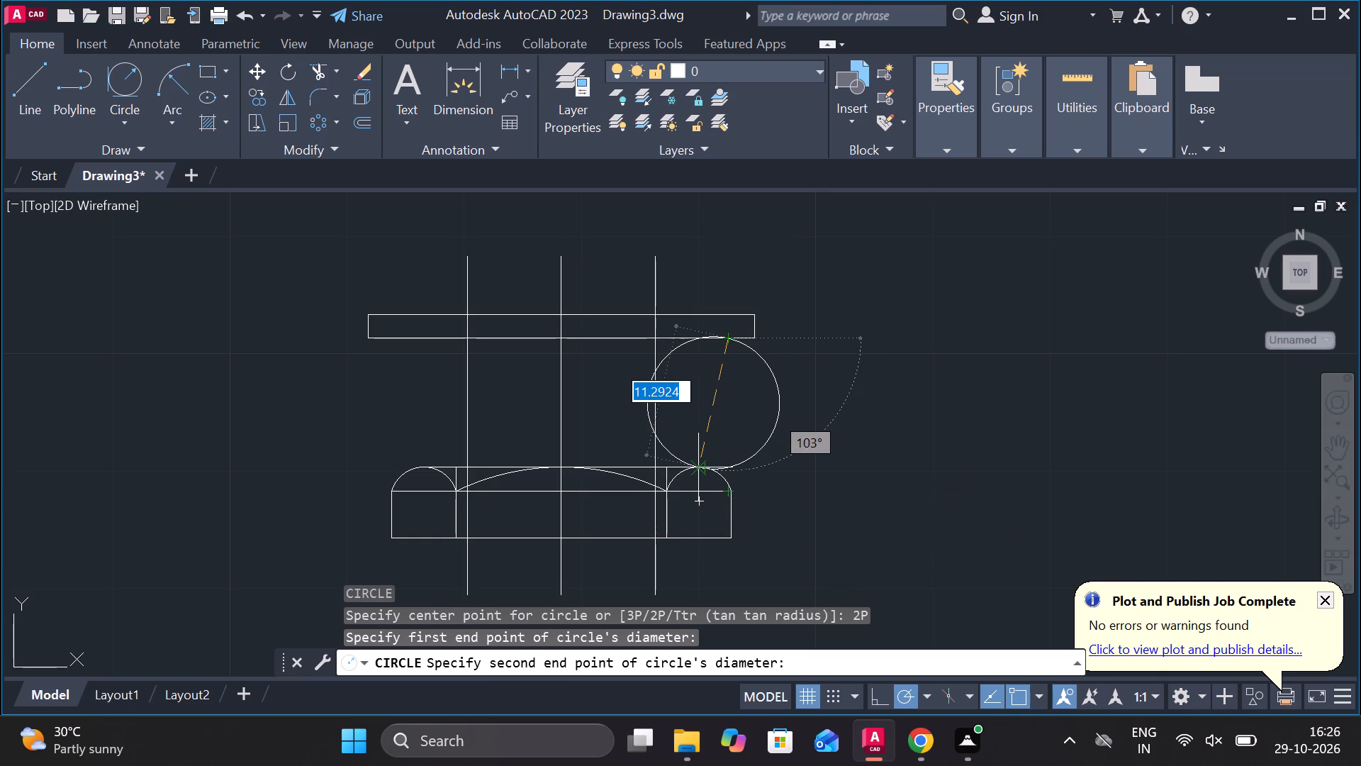
pyautogui.write('11')
pyautogui.press('1')
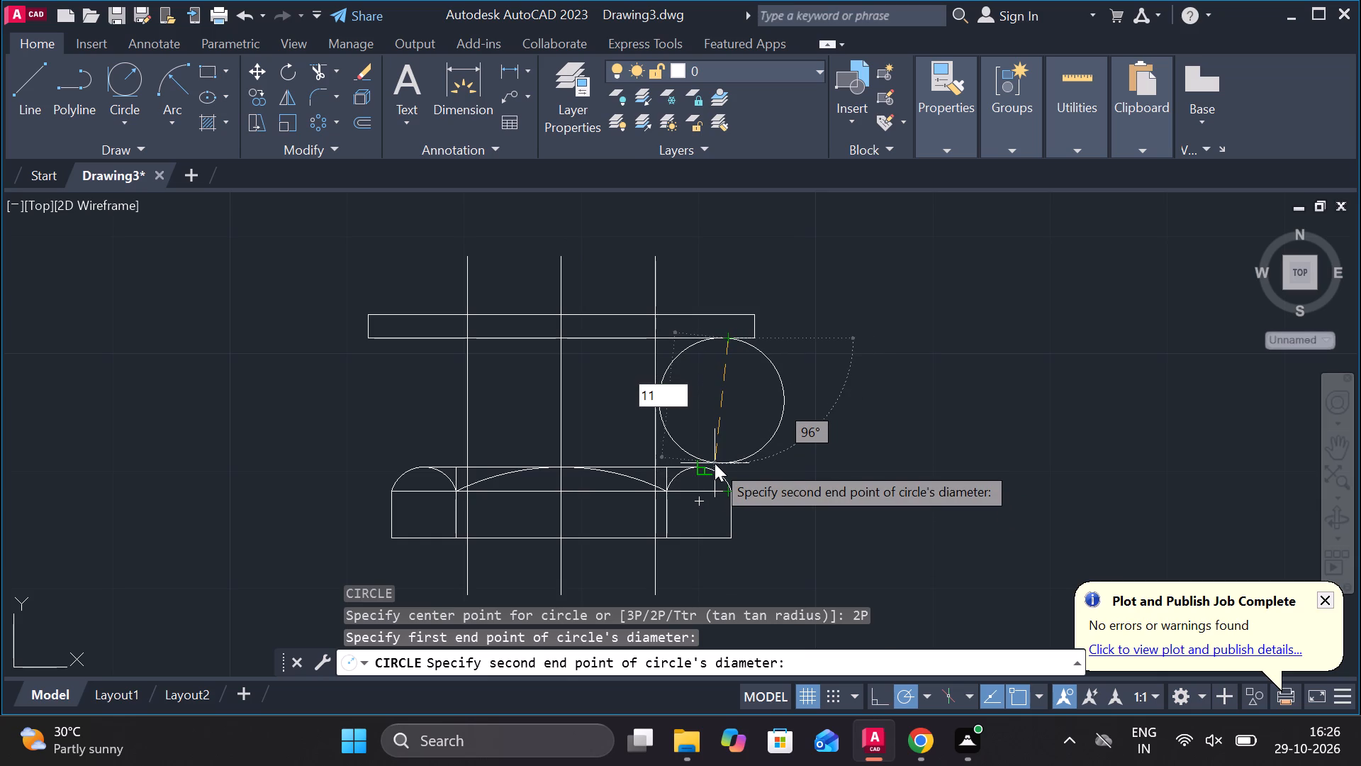
pyautogui.press('Return')
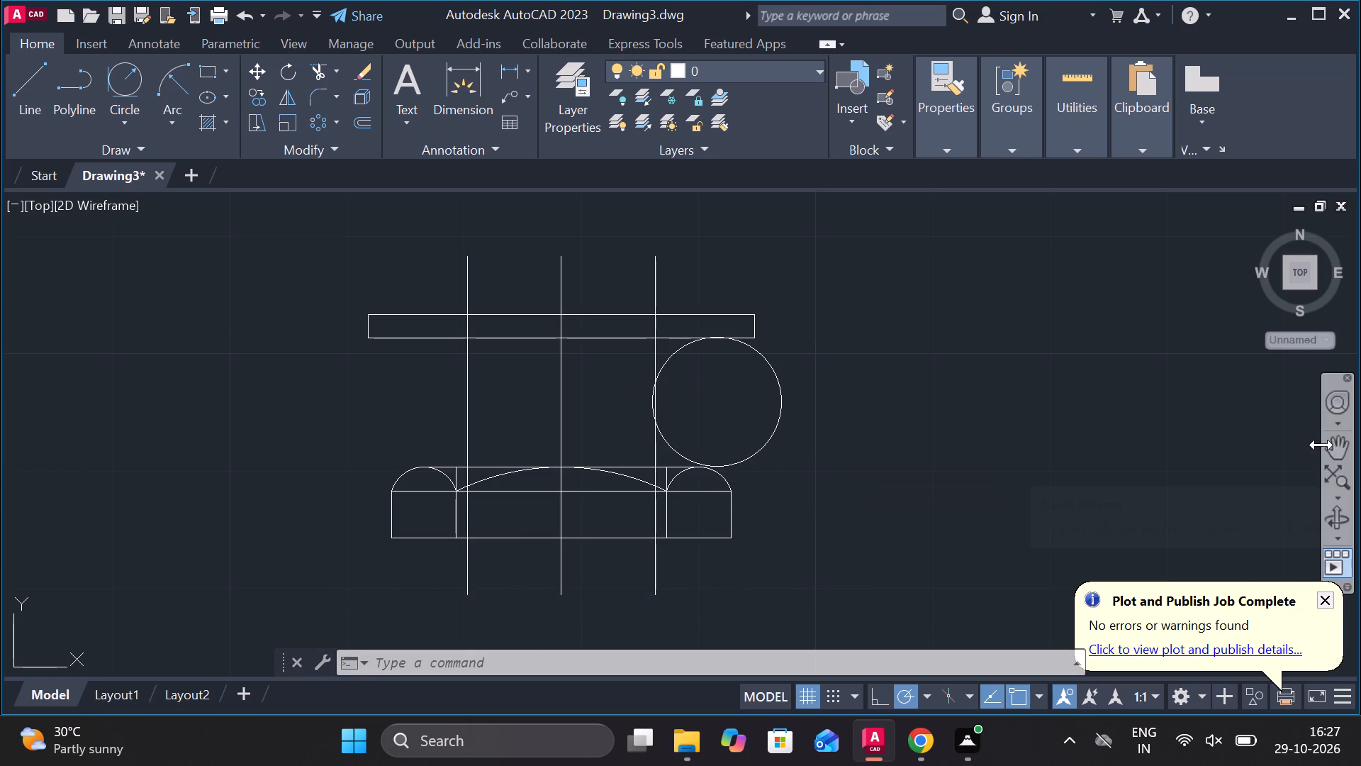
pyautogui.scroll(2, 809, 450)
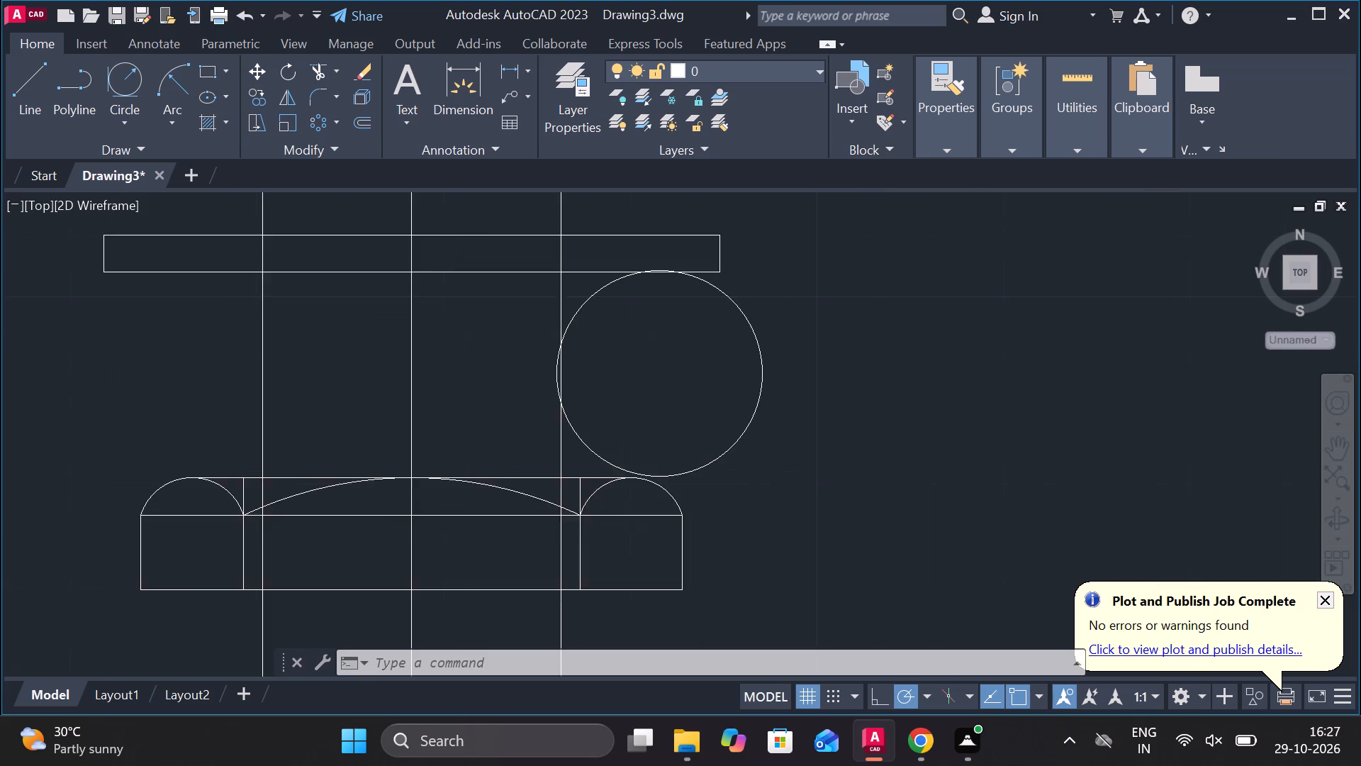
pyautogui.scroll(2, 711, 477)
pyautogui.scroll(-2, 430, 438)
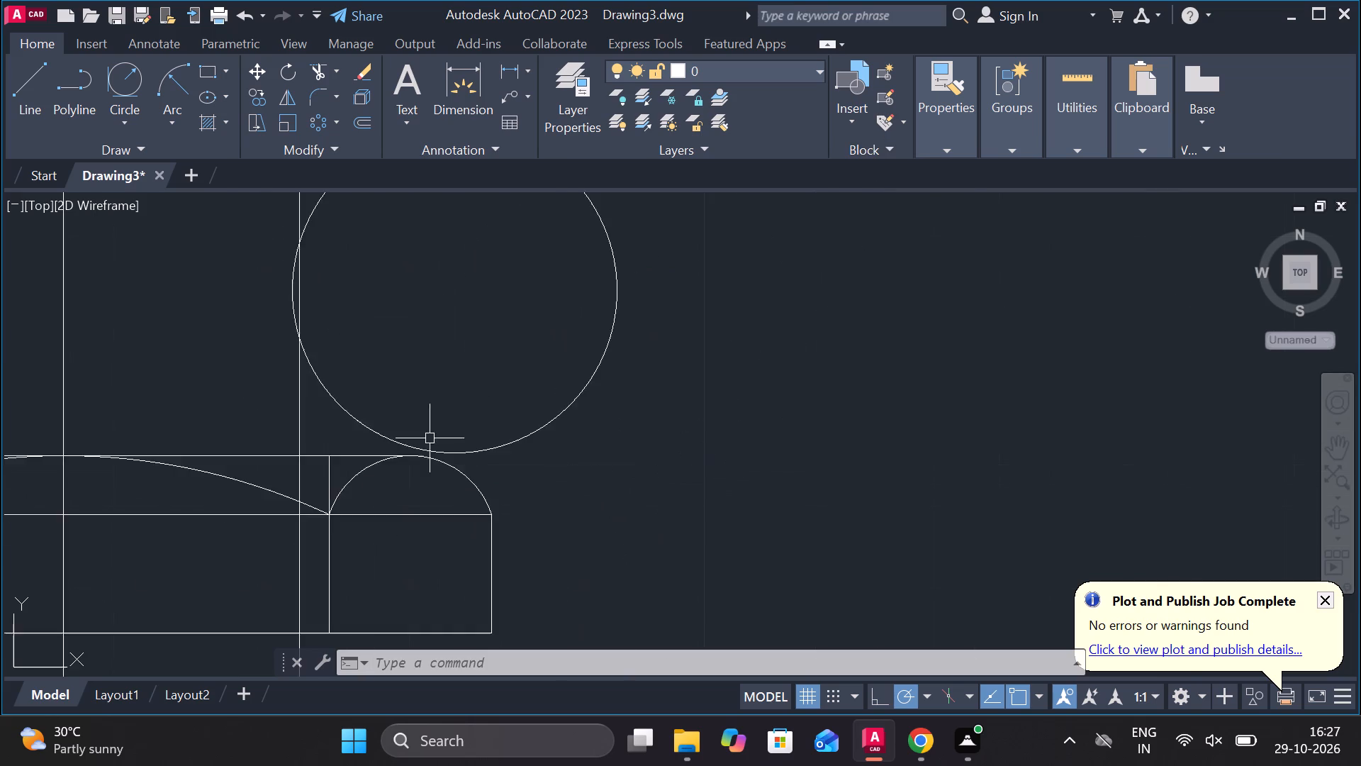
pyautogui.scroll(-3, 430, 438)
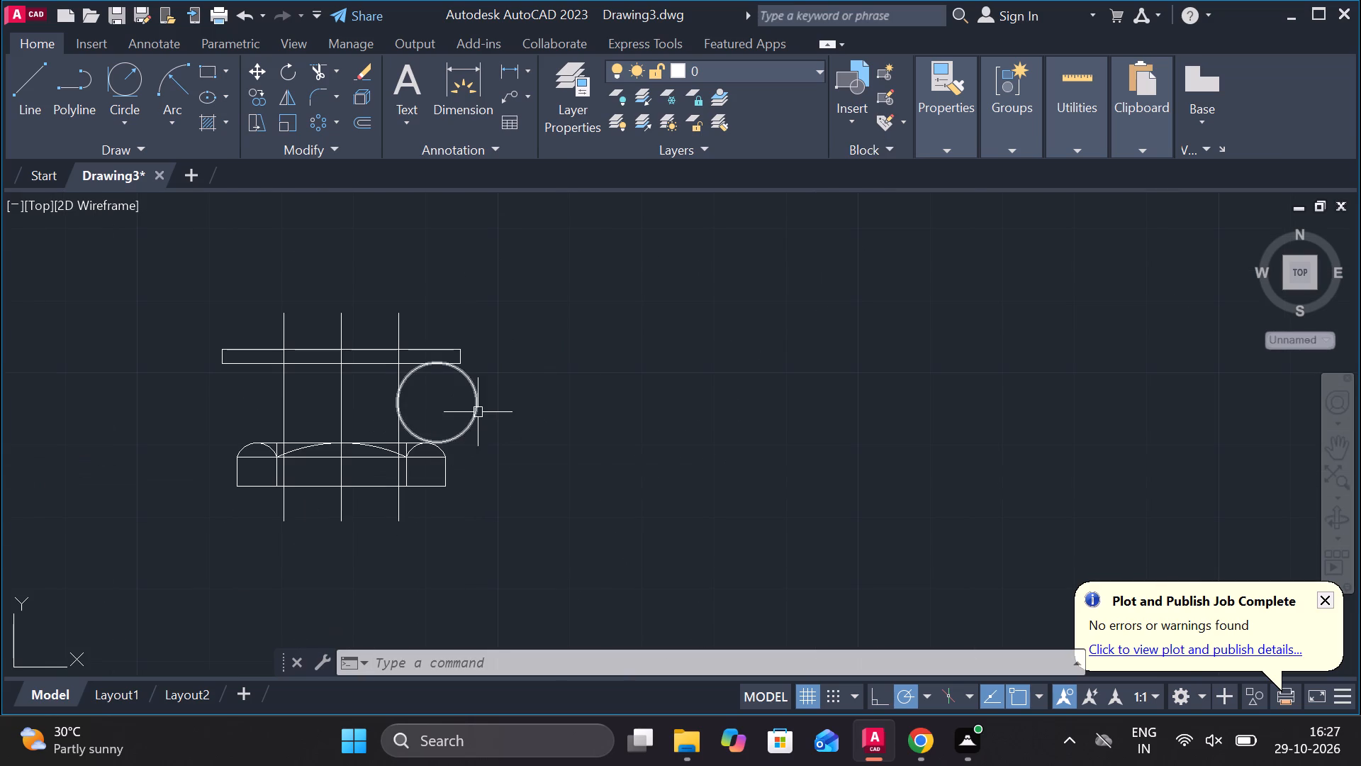
# Erase the diameter 11 circle between the rectangle's lower edge and the strip's right arc.
pyautogui.click(477, 412)
pyautogui.press('Delete')
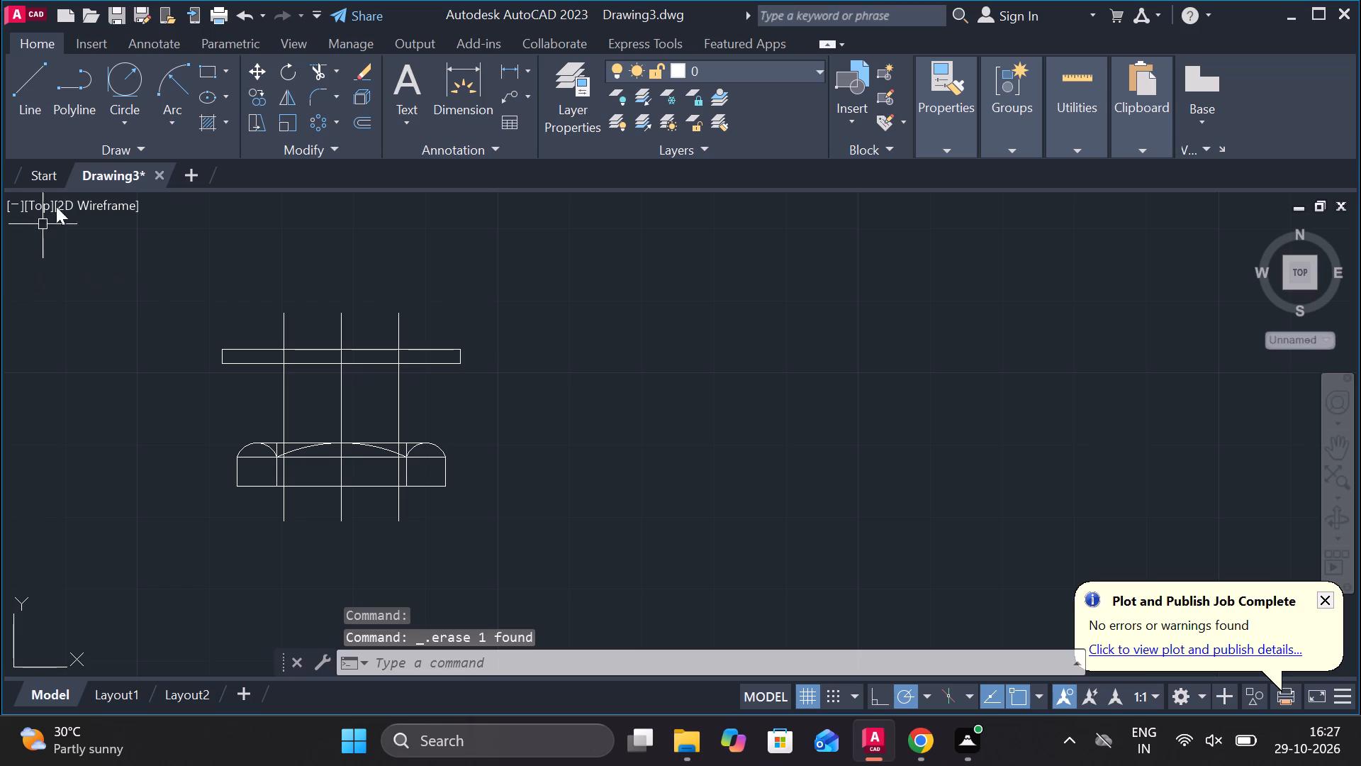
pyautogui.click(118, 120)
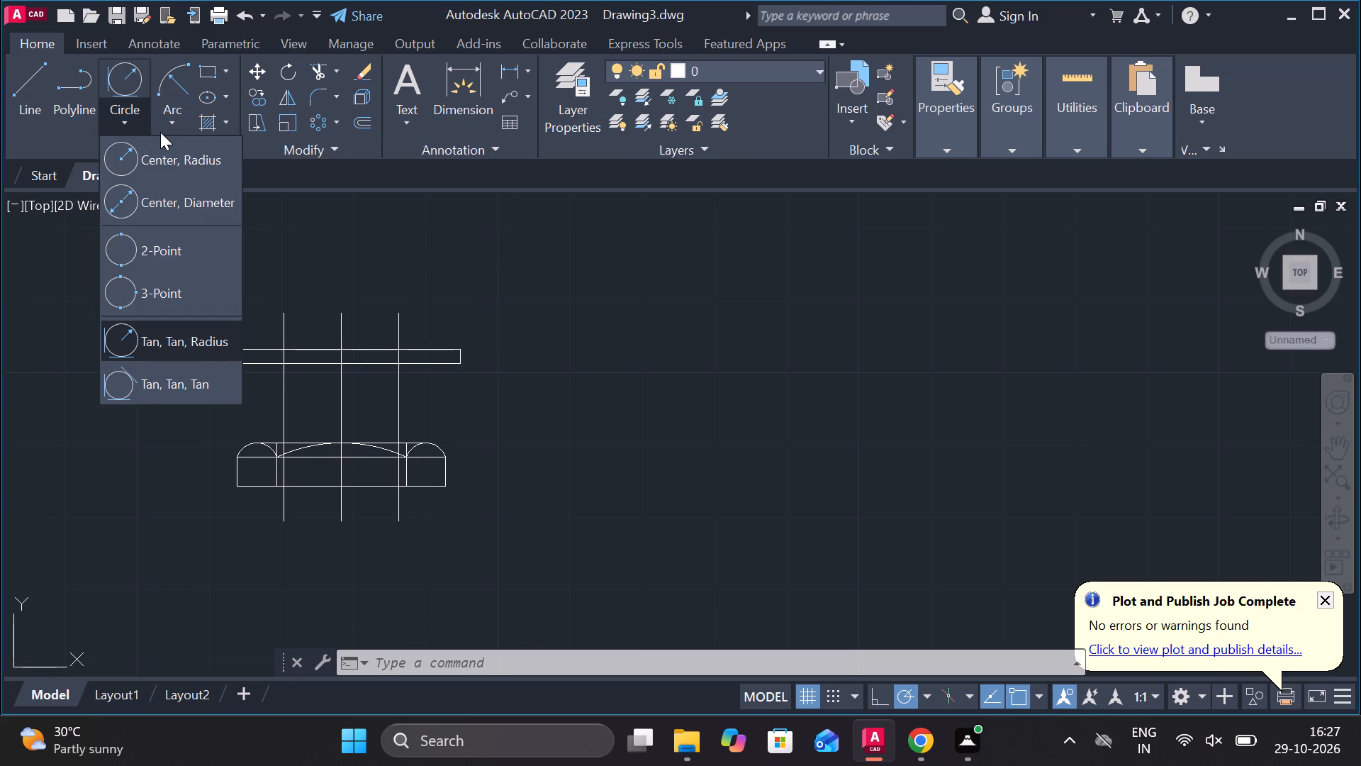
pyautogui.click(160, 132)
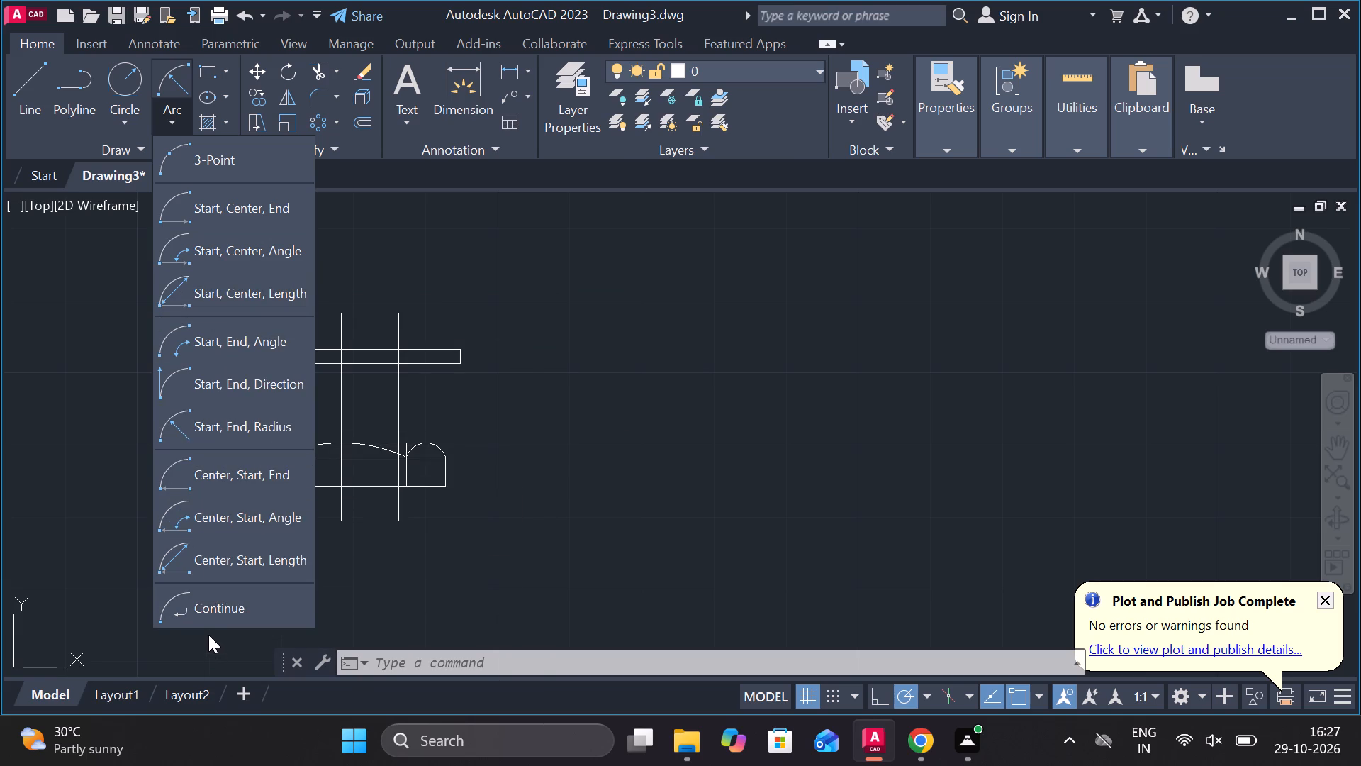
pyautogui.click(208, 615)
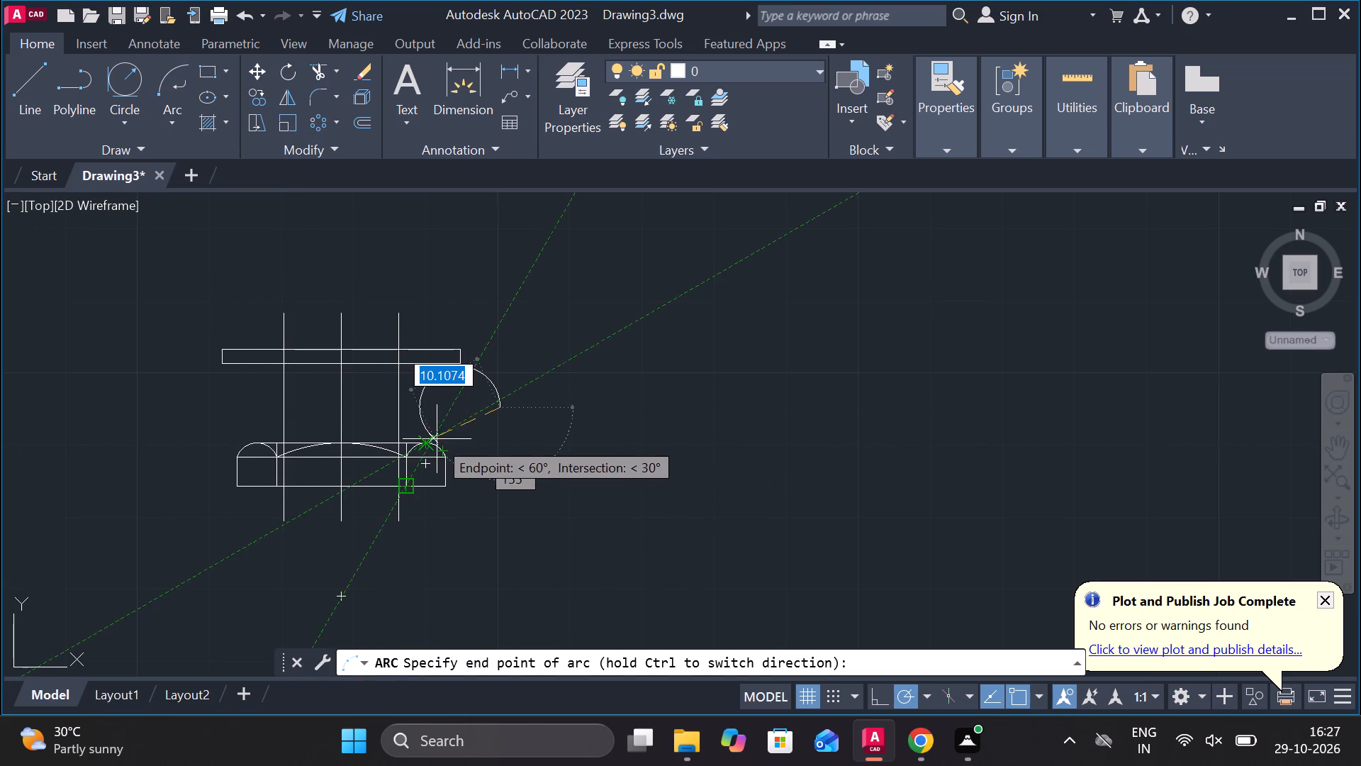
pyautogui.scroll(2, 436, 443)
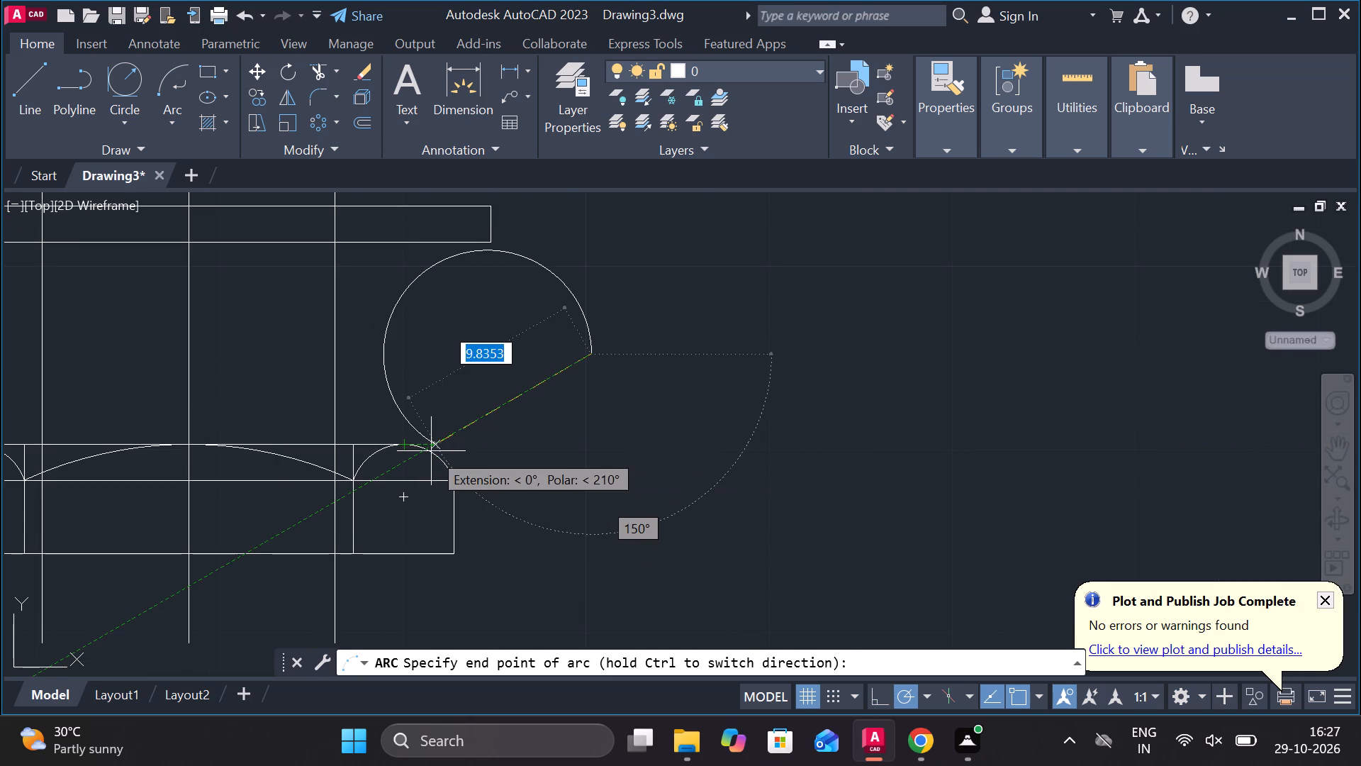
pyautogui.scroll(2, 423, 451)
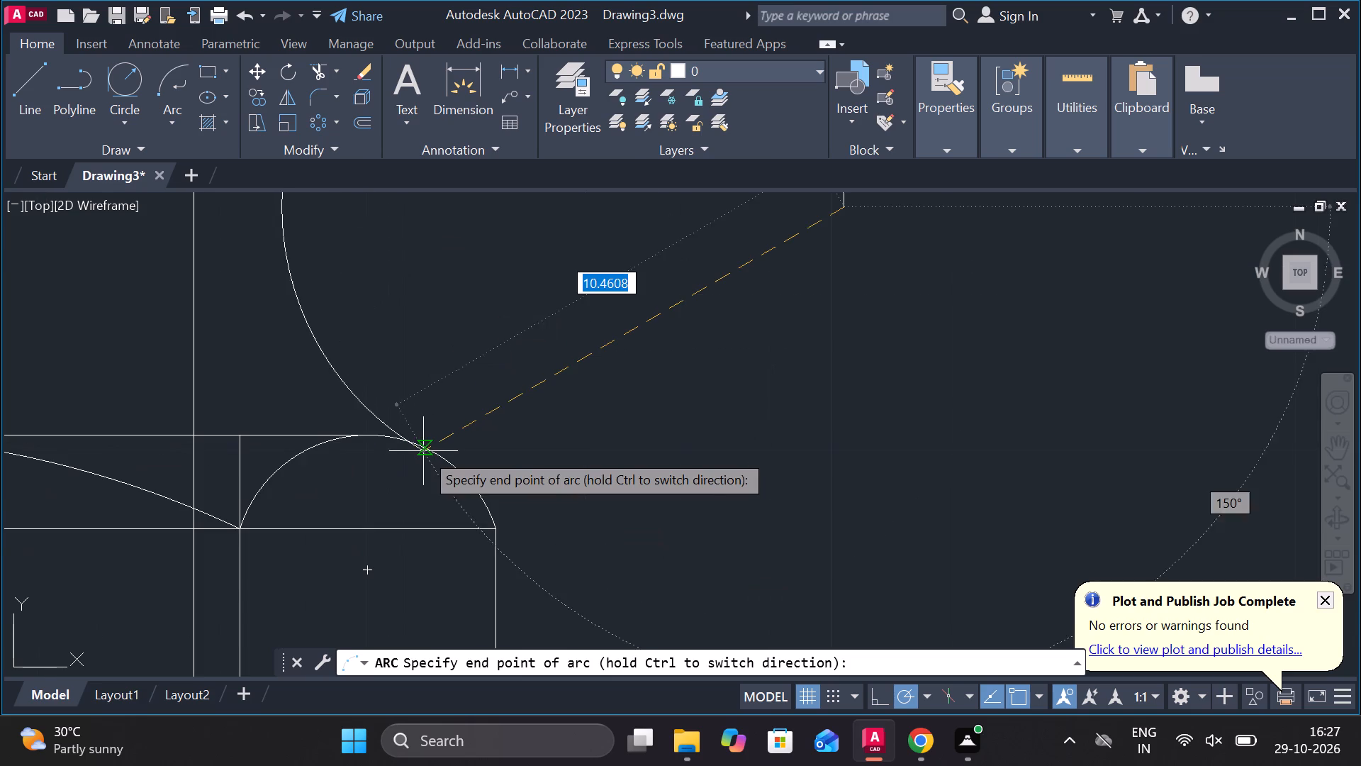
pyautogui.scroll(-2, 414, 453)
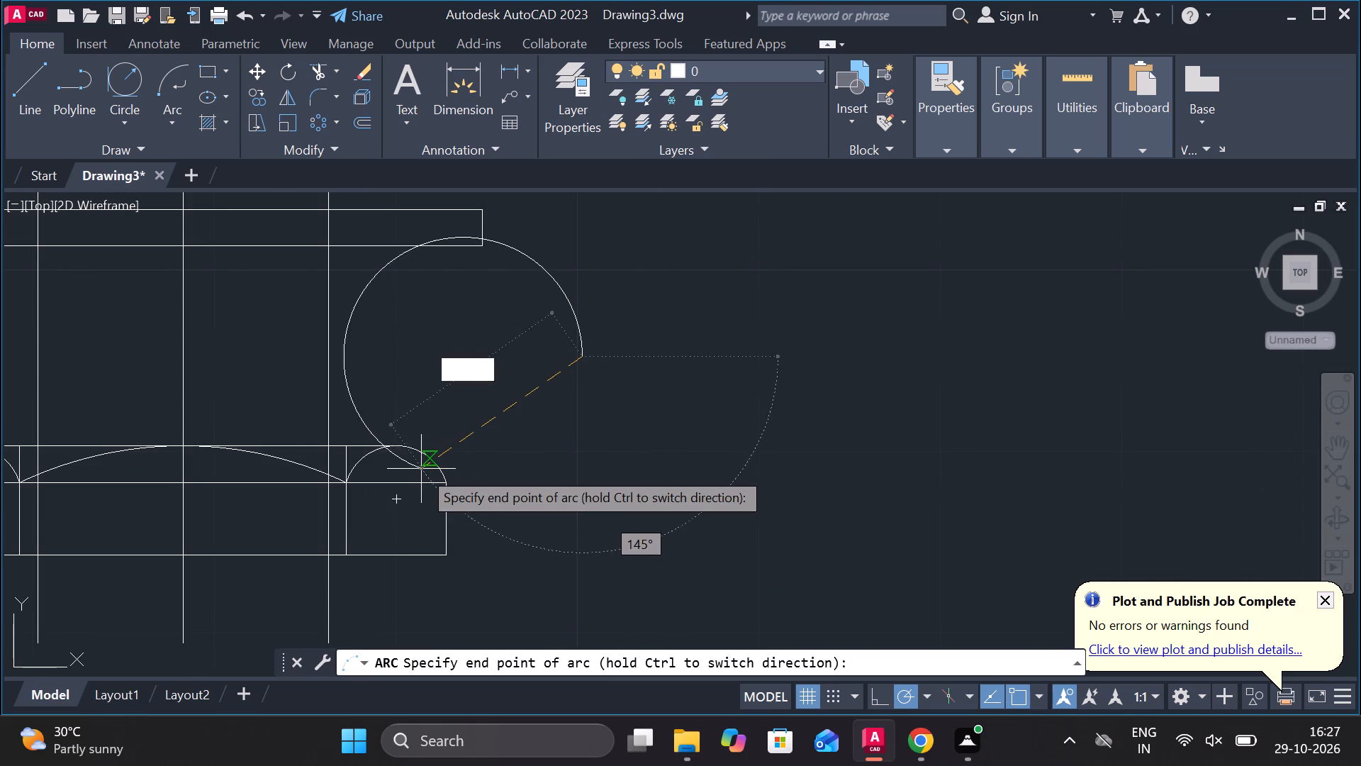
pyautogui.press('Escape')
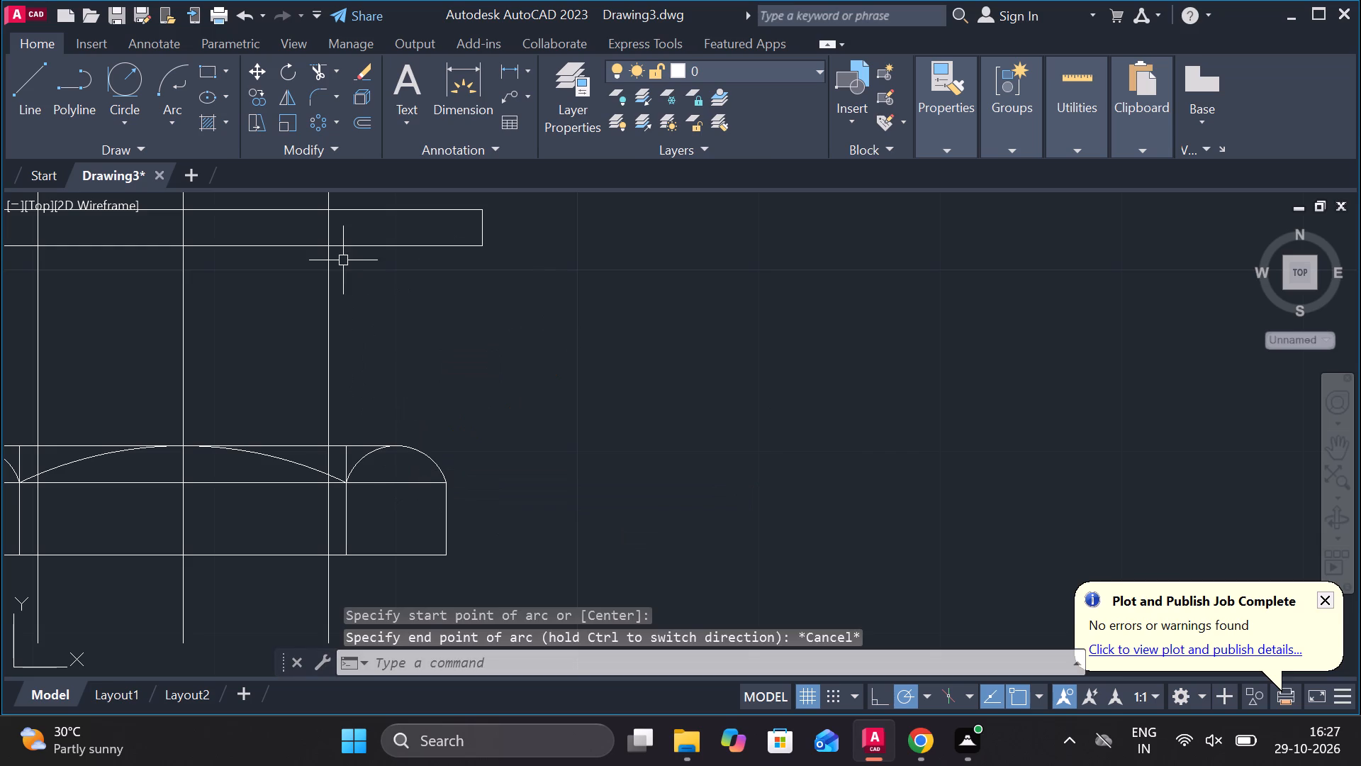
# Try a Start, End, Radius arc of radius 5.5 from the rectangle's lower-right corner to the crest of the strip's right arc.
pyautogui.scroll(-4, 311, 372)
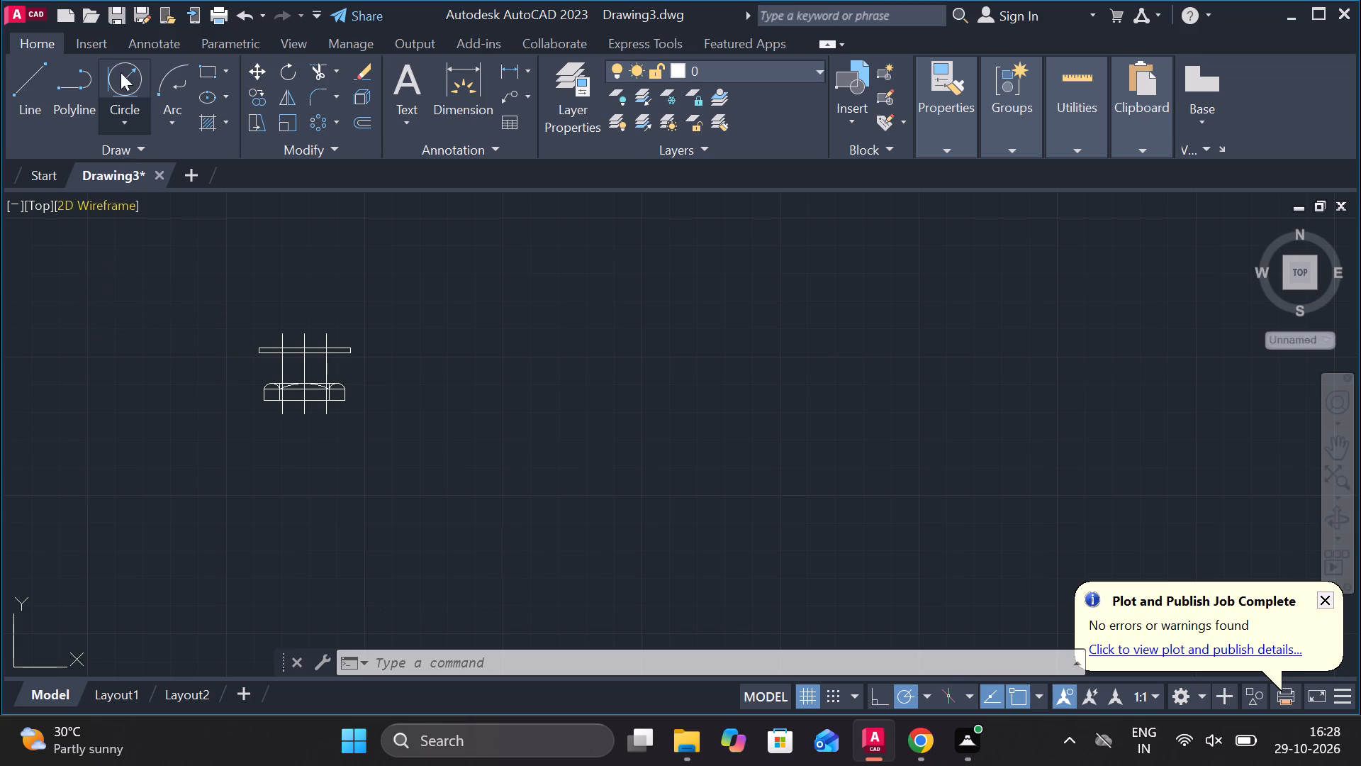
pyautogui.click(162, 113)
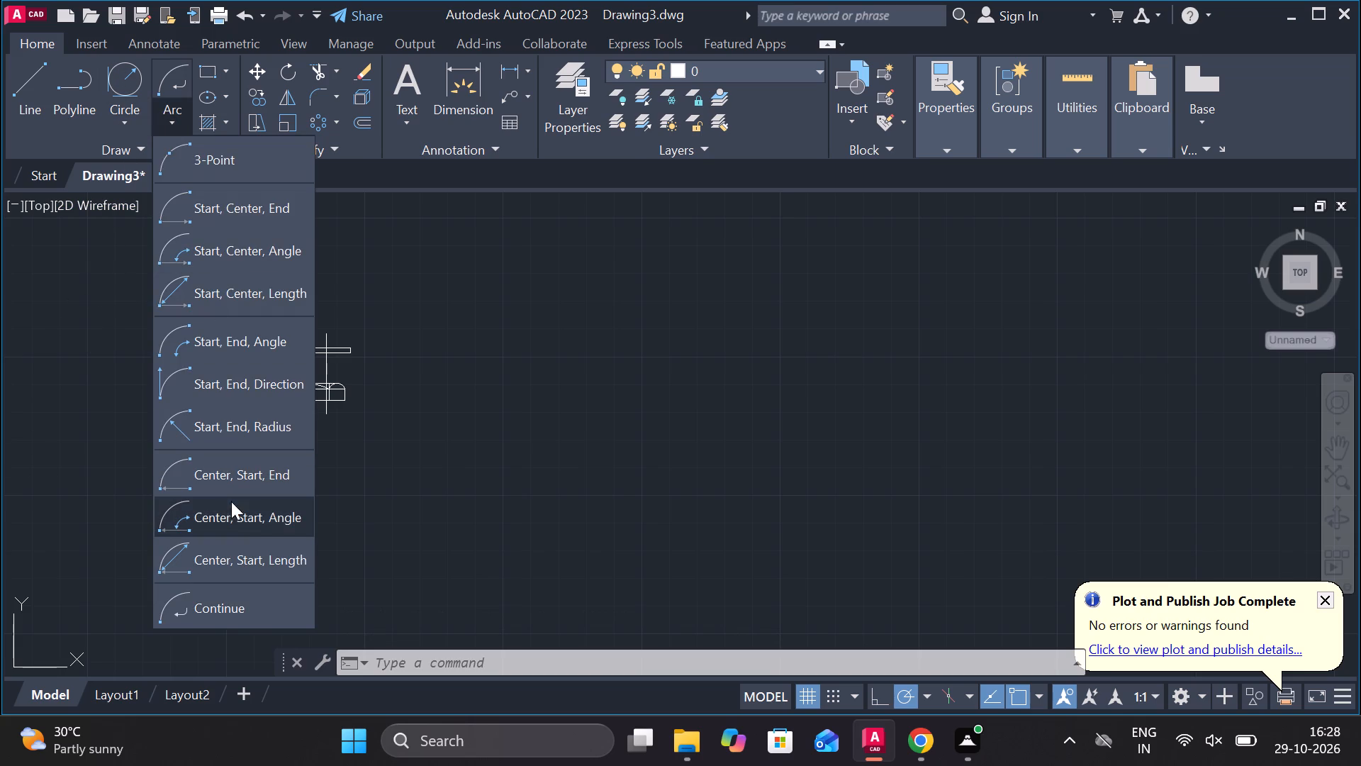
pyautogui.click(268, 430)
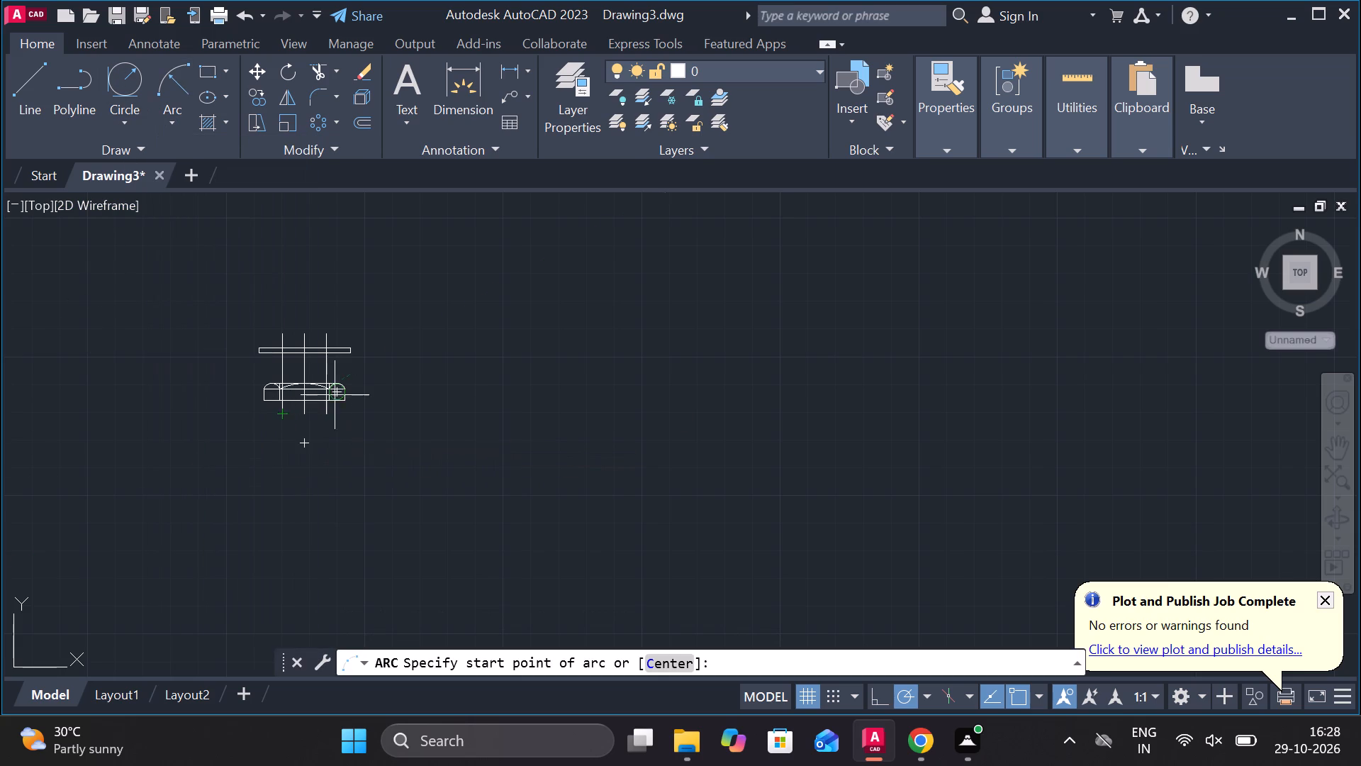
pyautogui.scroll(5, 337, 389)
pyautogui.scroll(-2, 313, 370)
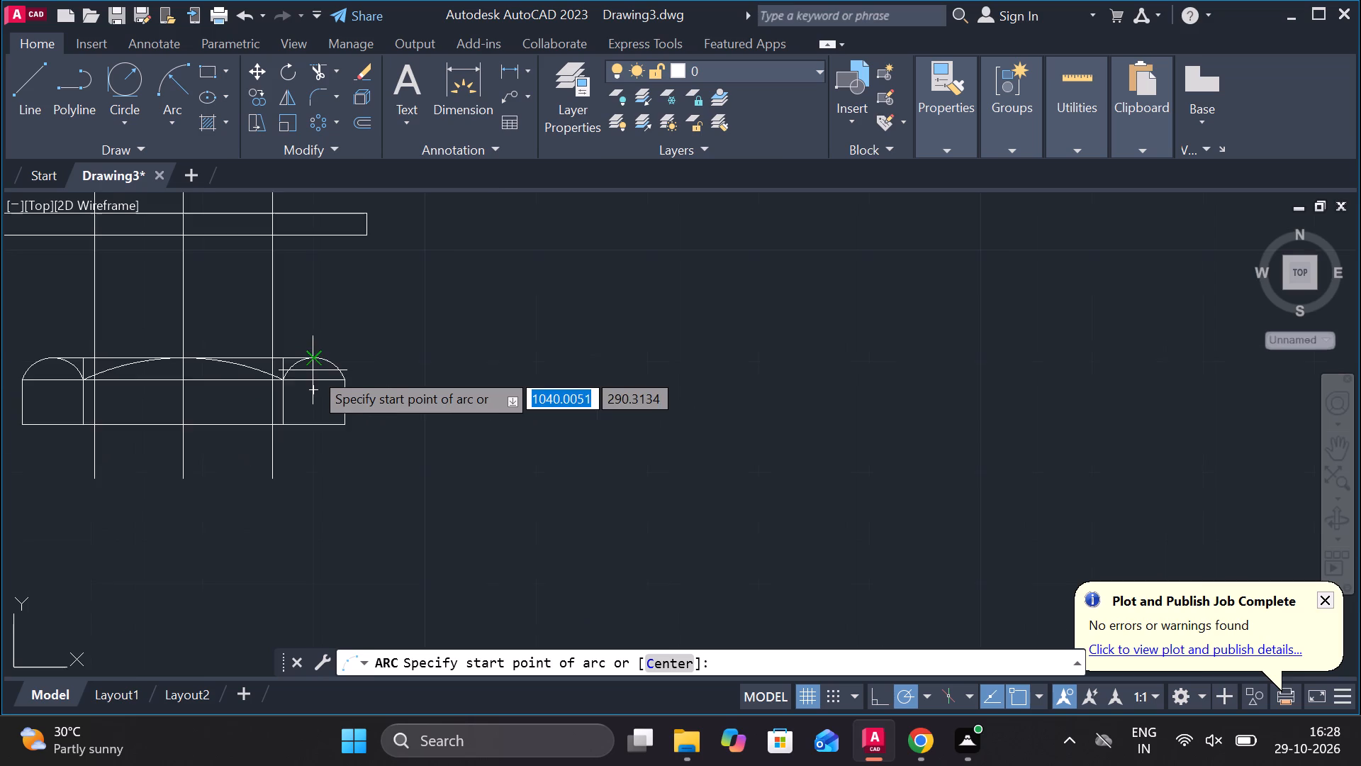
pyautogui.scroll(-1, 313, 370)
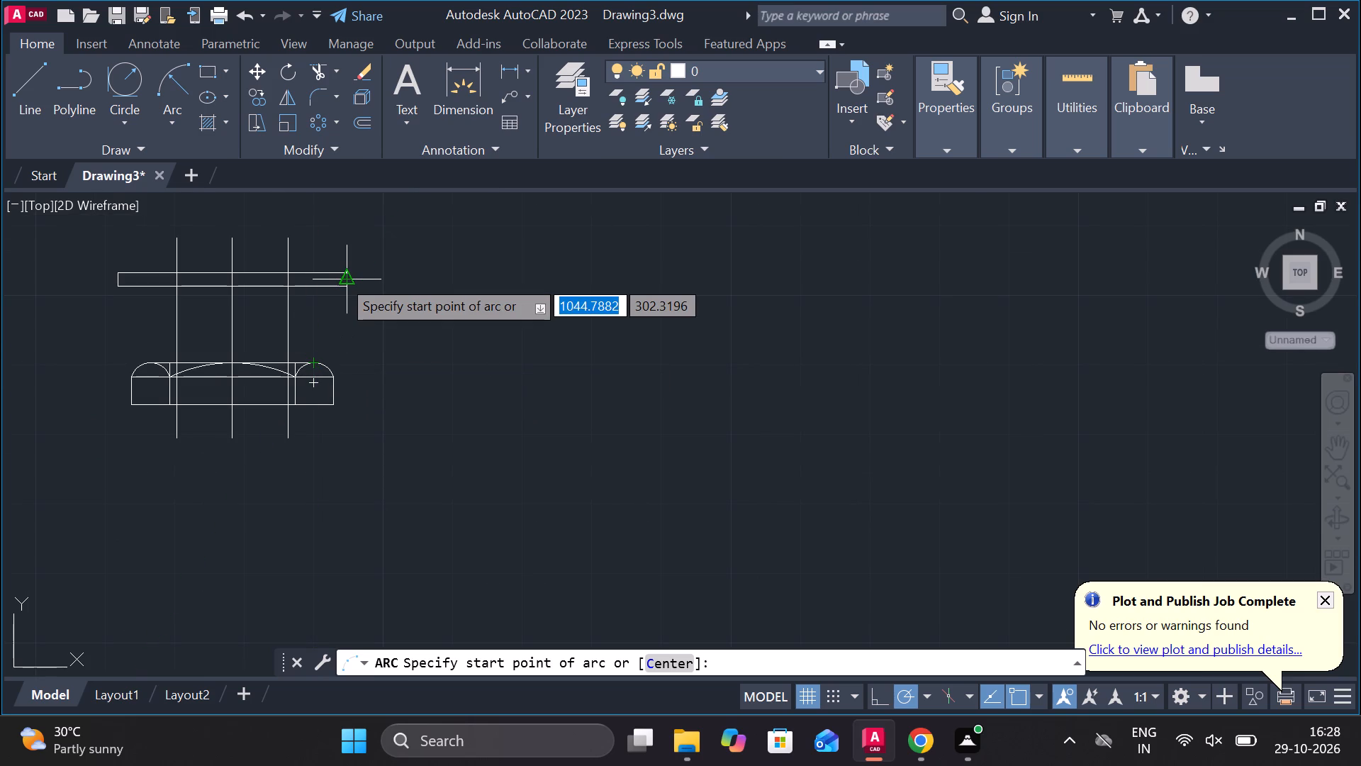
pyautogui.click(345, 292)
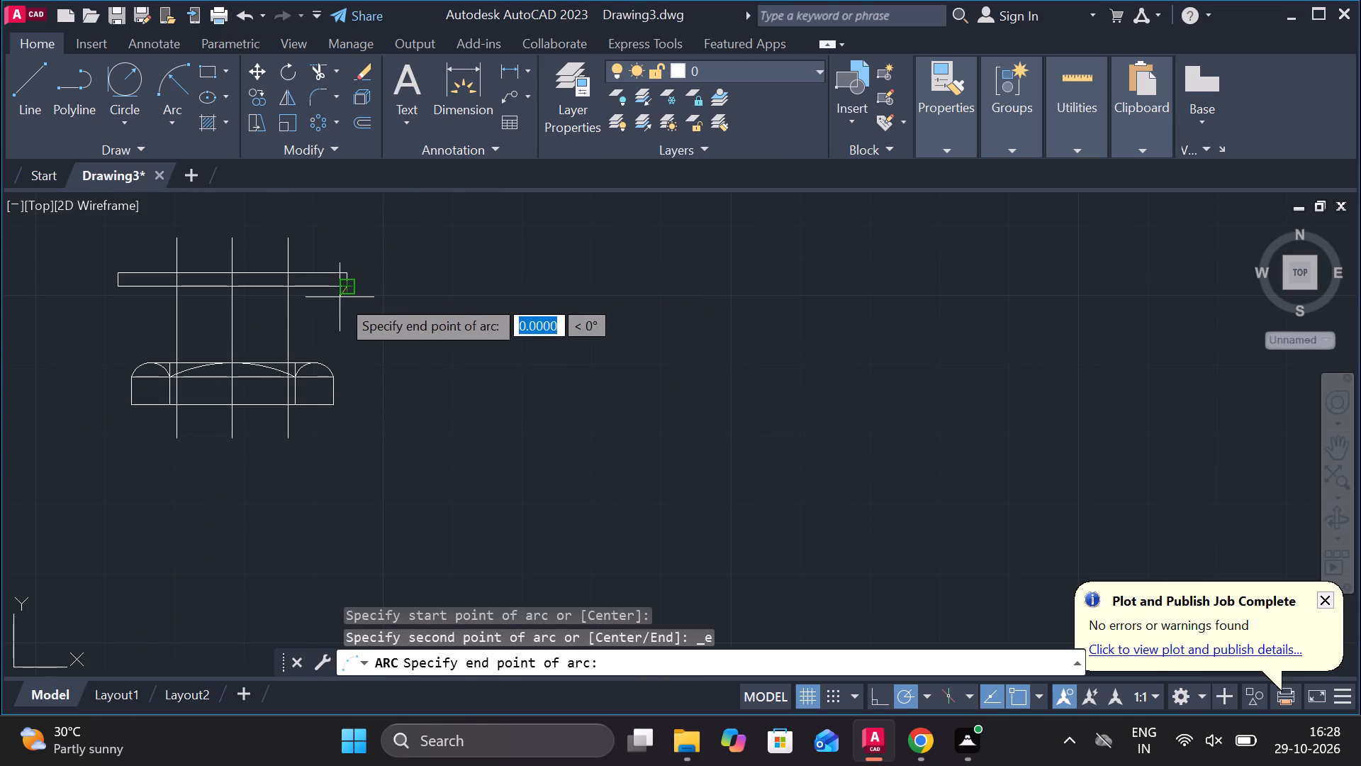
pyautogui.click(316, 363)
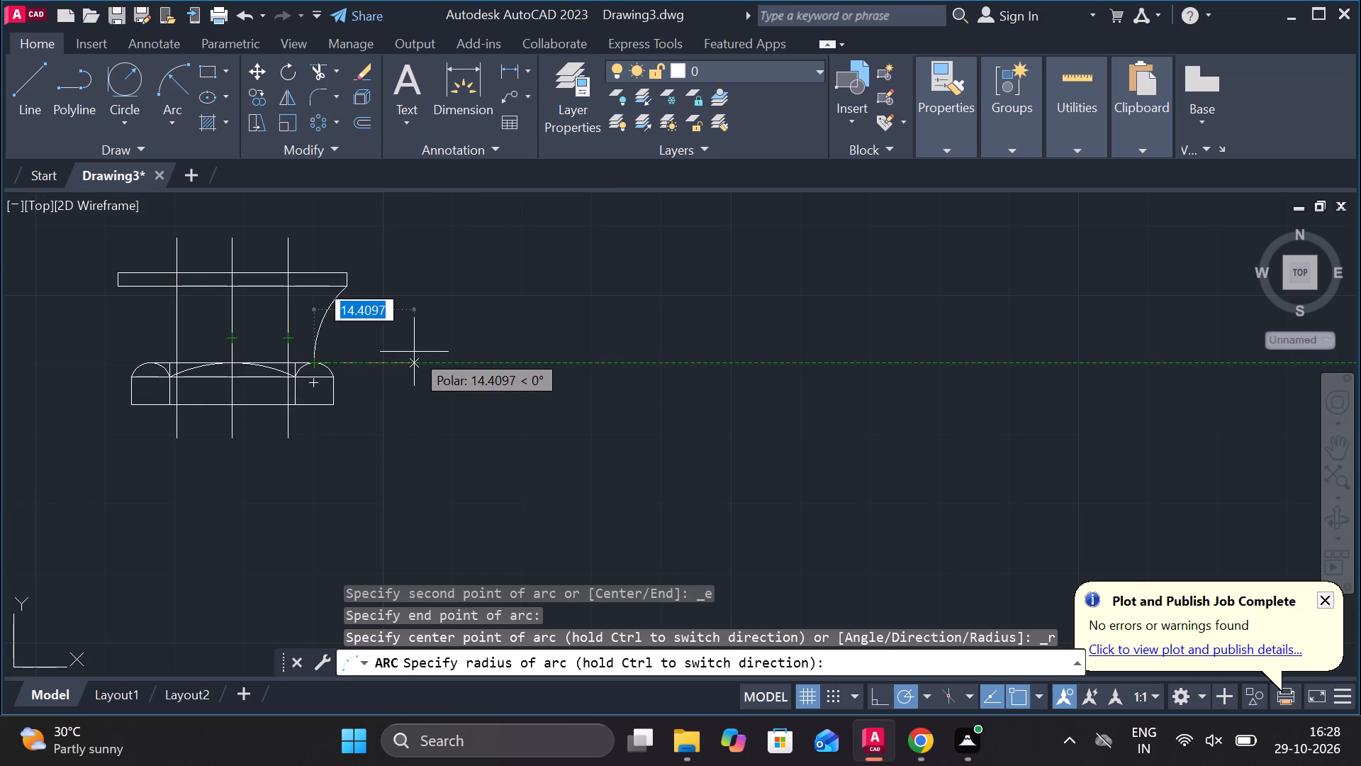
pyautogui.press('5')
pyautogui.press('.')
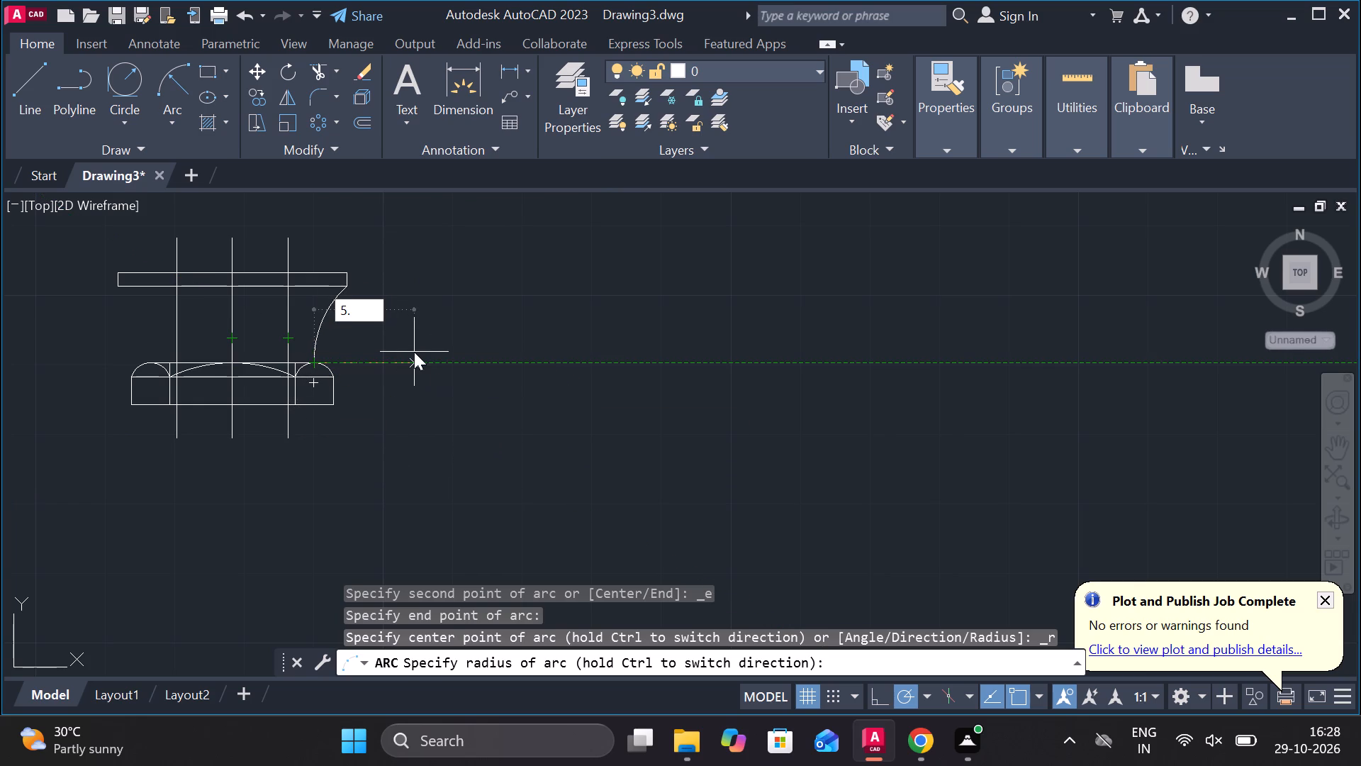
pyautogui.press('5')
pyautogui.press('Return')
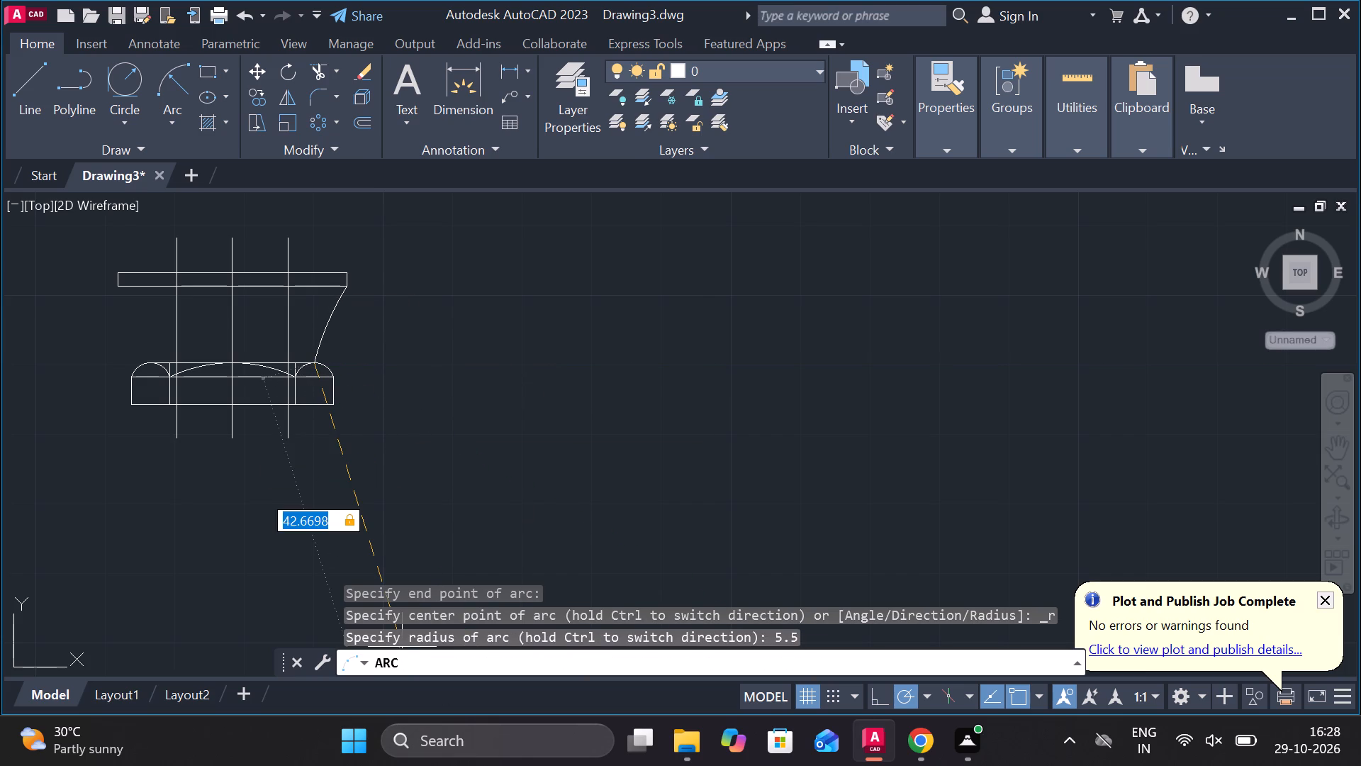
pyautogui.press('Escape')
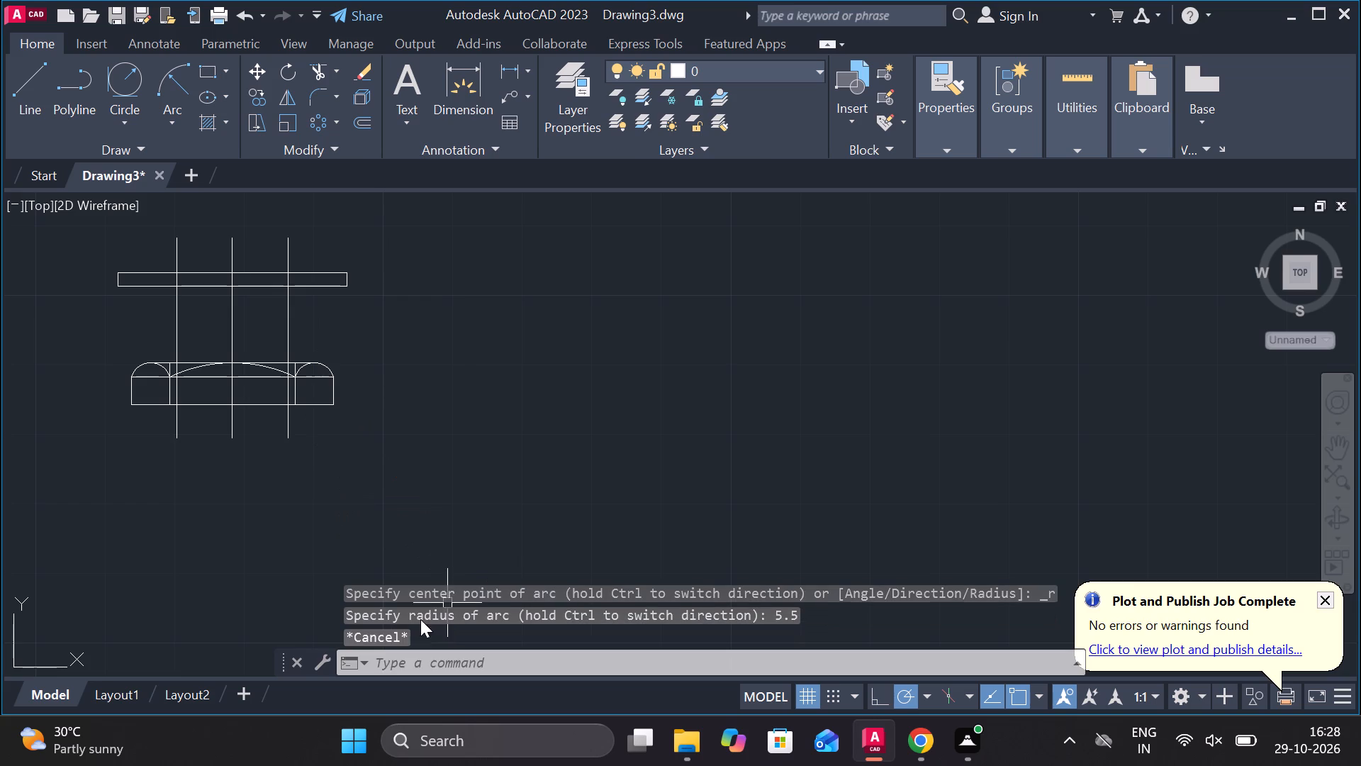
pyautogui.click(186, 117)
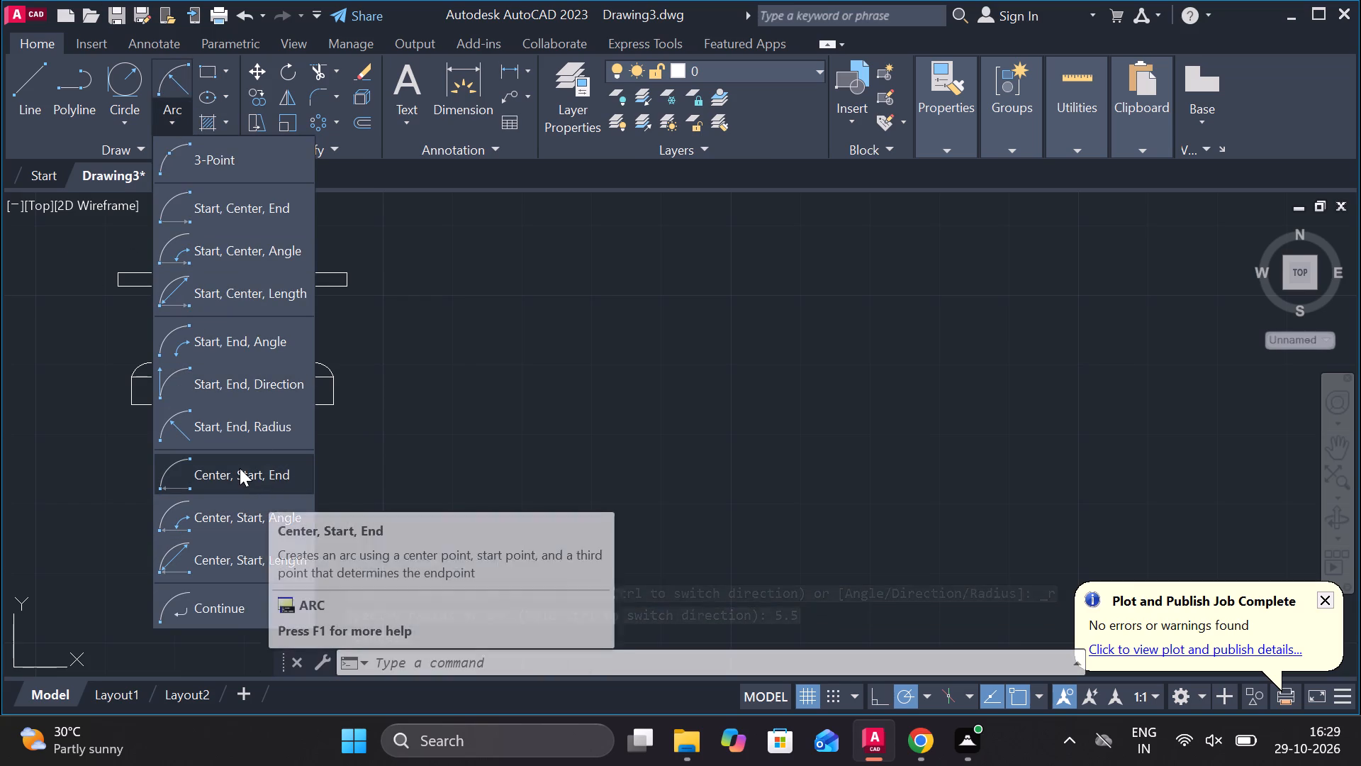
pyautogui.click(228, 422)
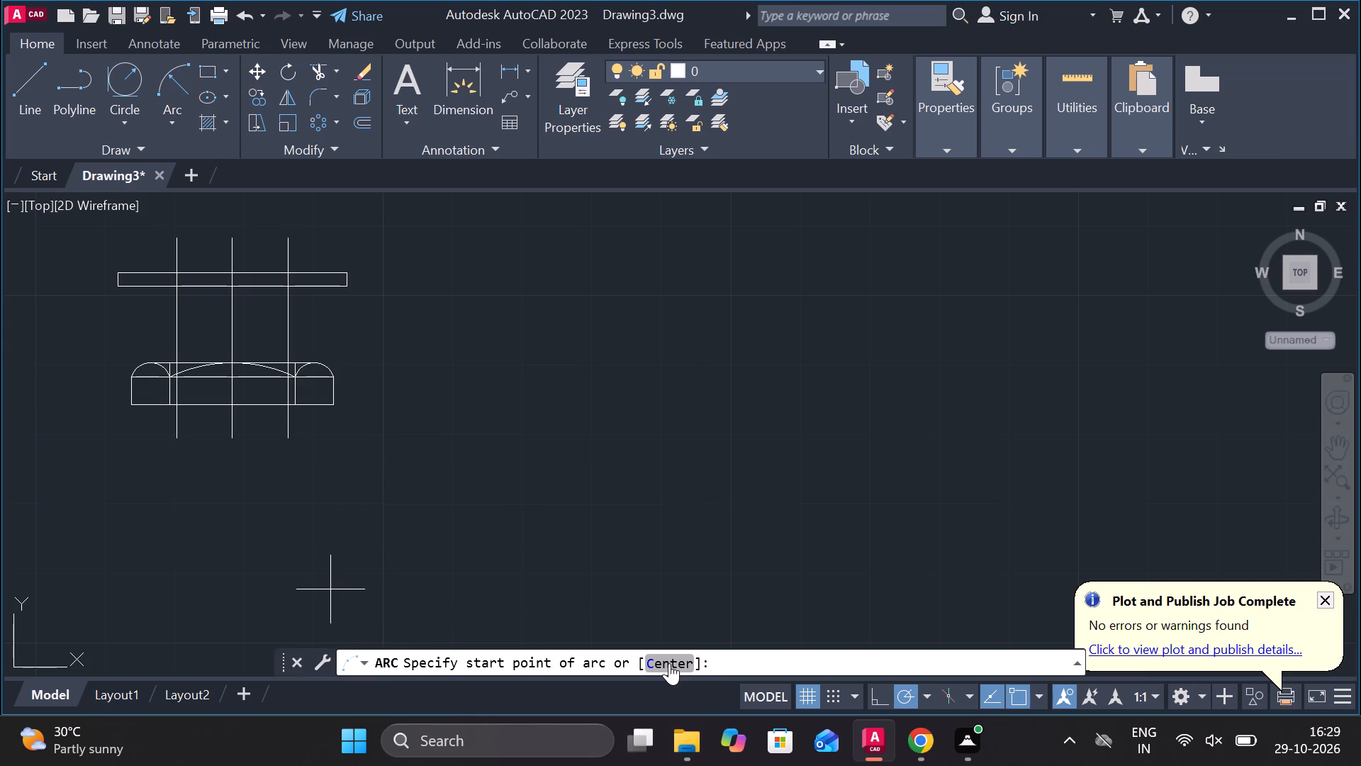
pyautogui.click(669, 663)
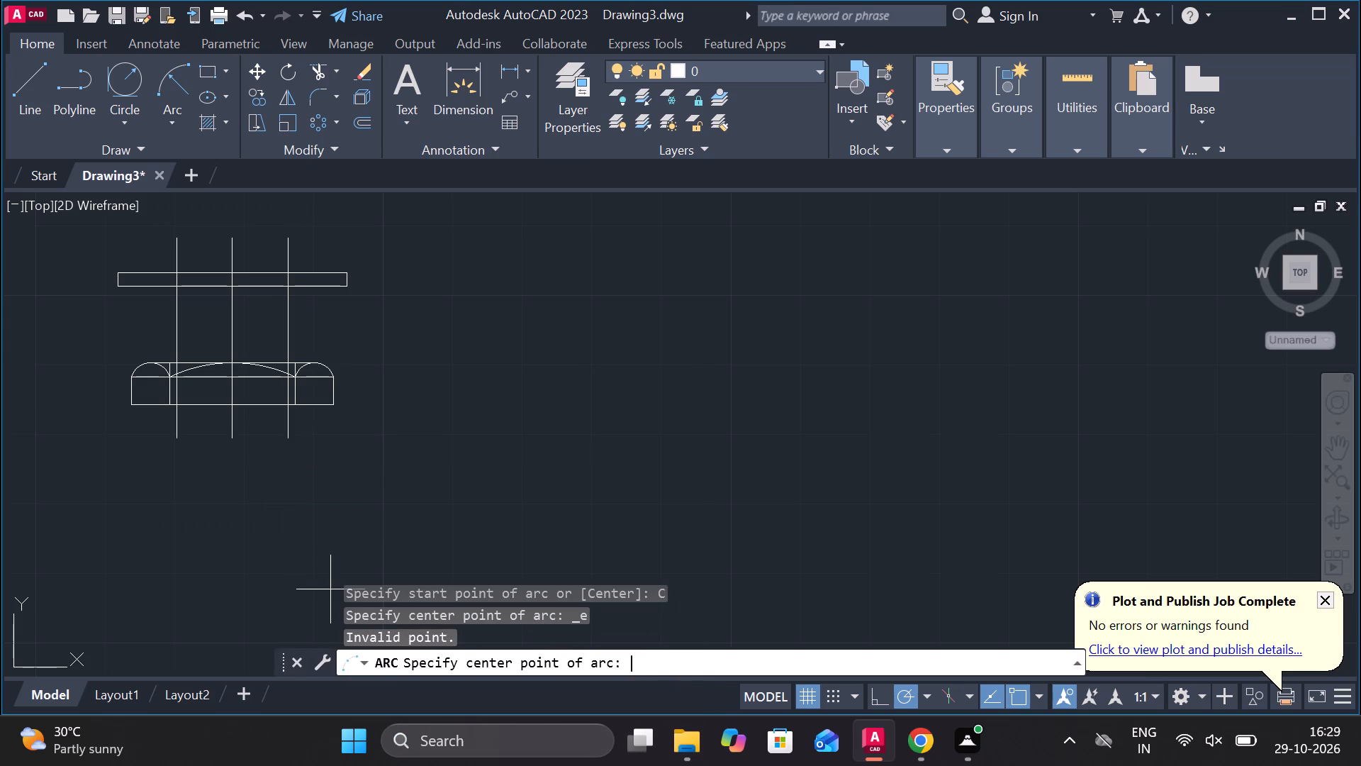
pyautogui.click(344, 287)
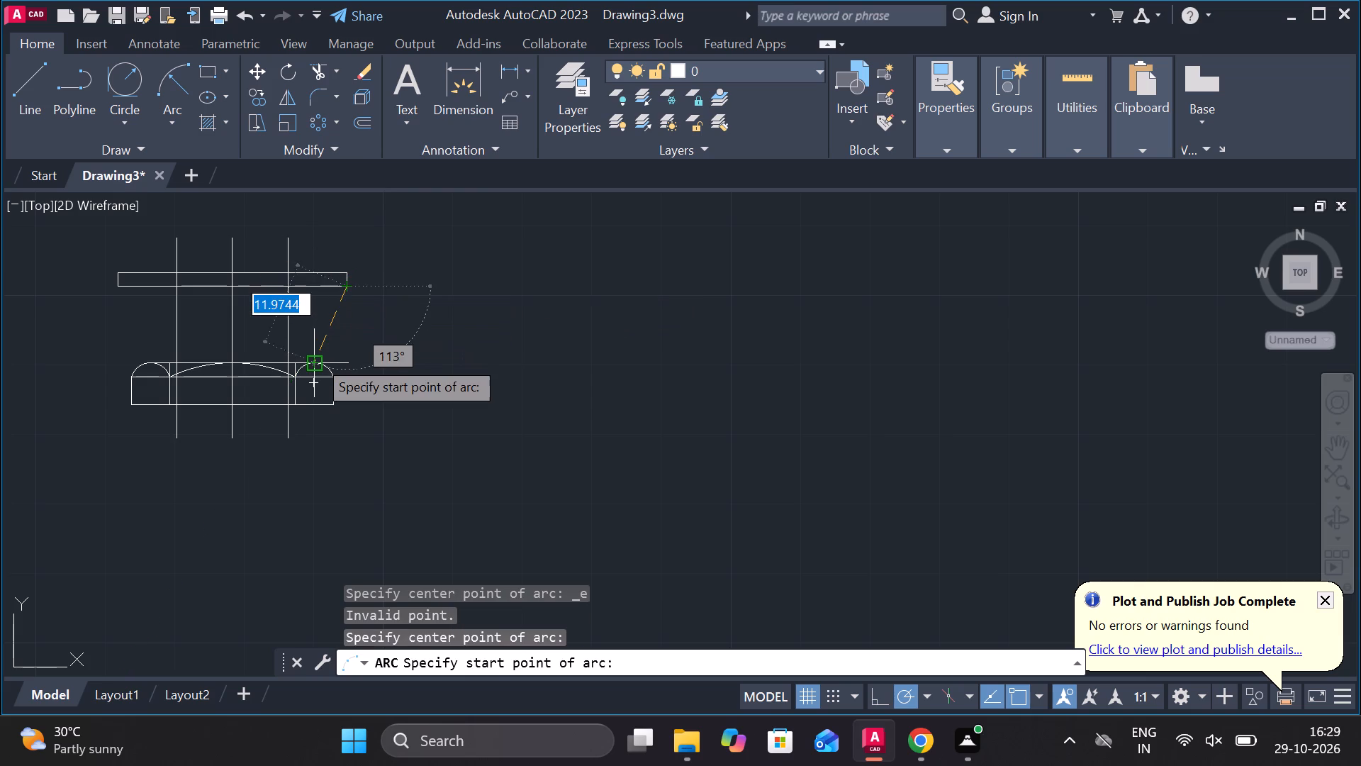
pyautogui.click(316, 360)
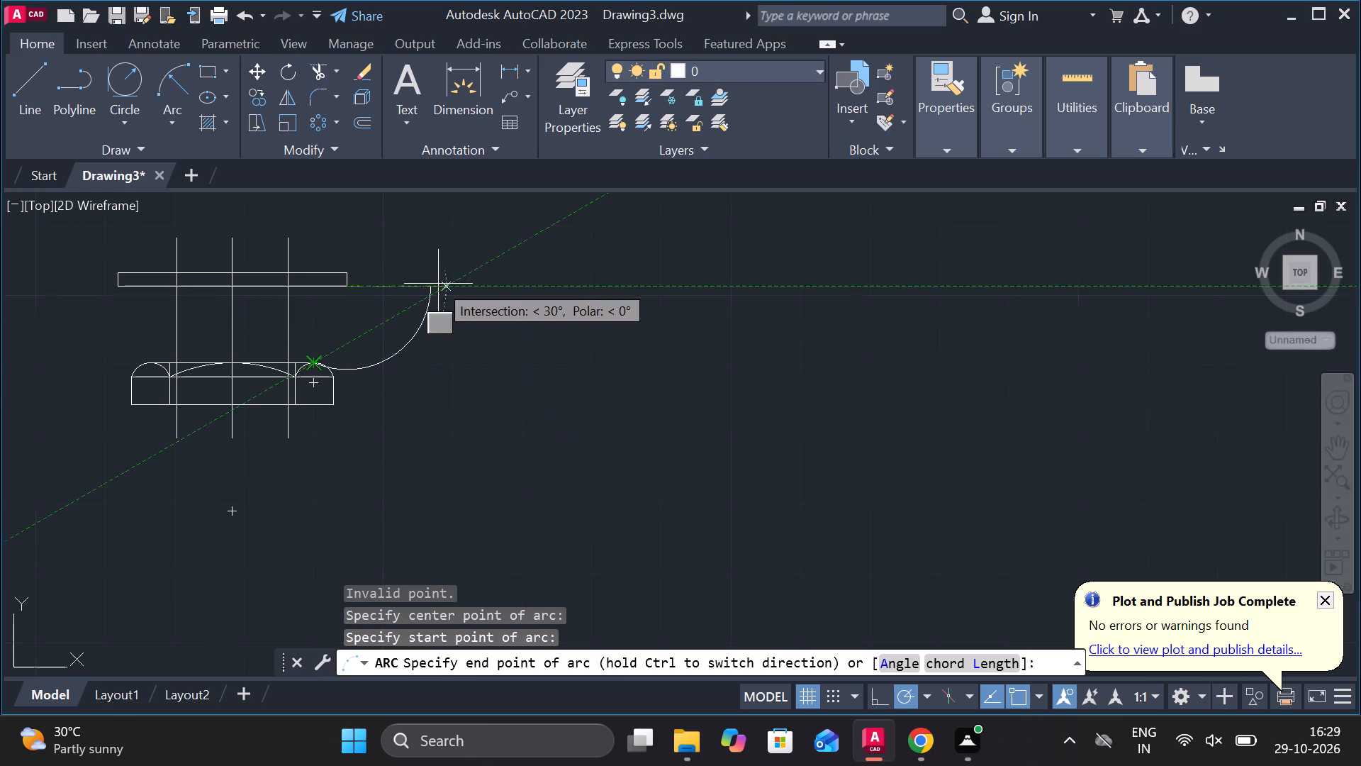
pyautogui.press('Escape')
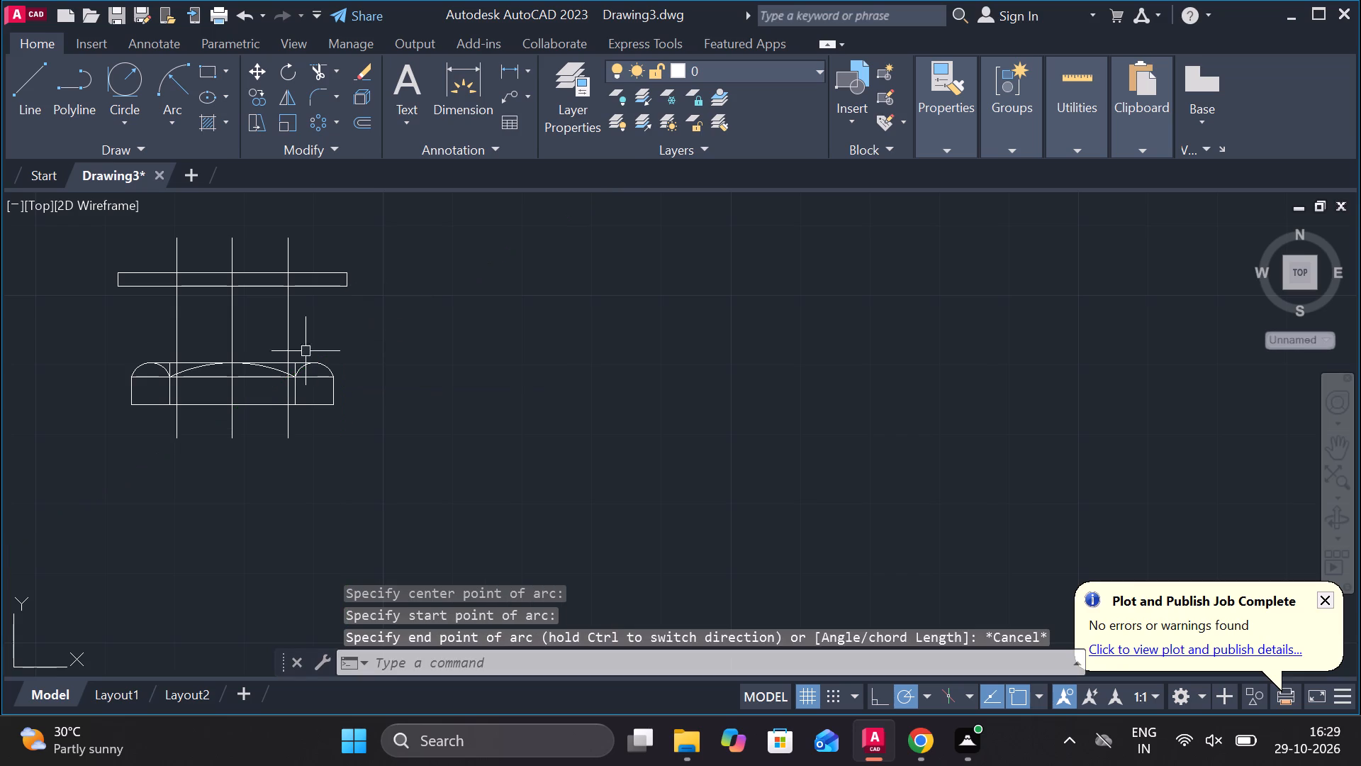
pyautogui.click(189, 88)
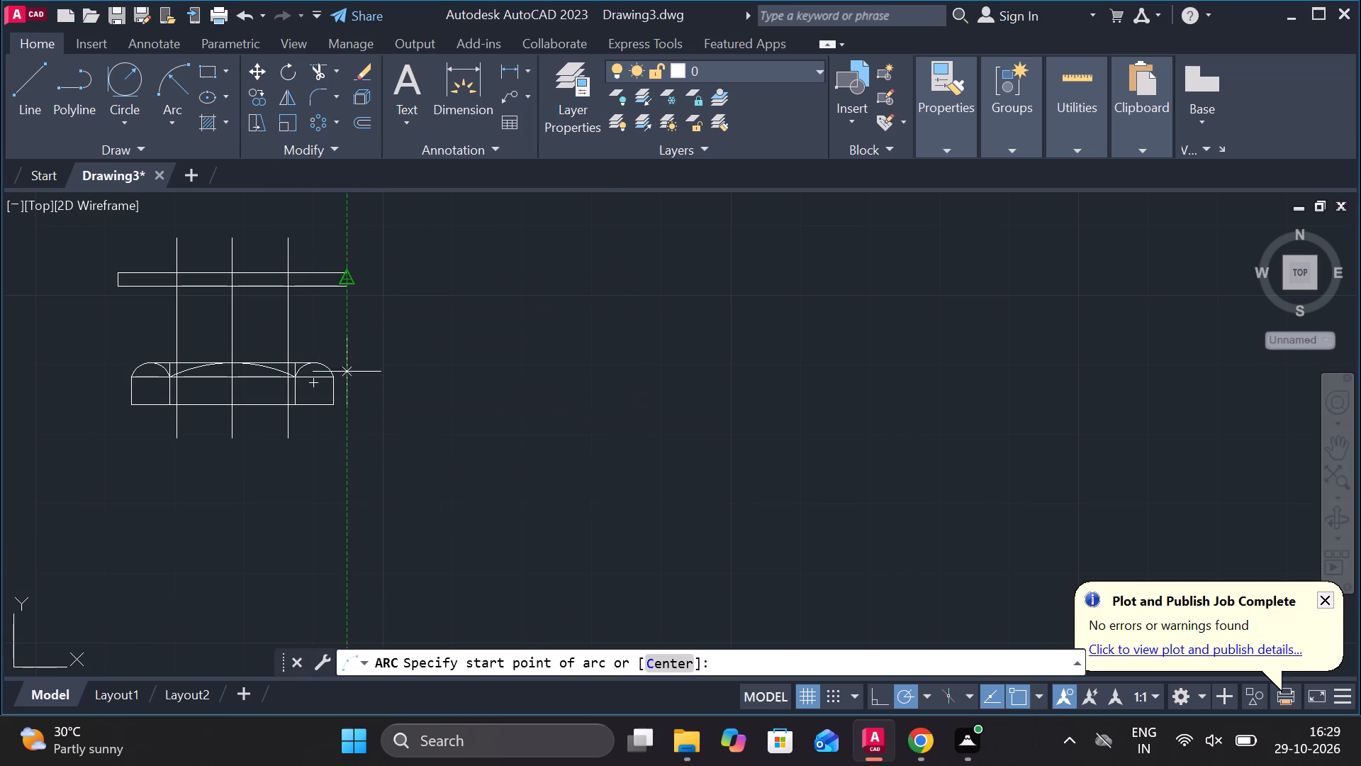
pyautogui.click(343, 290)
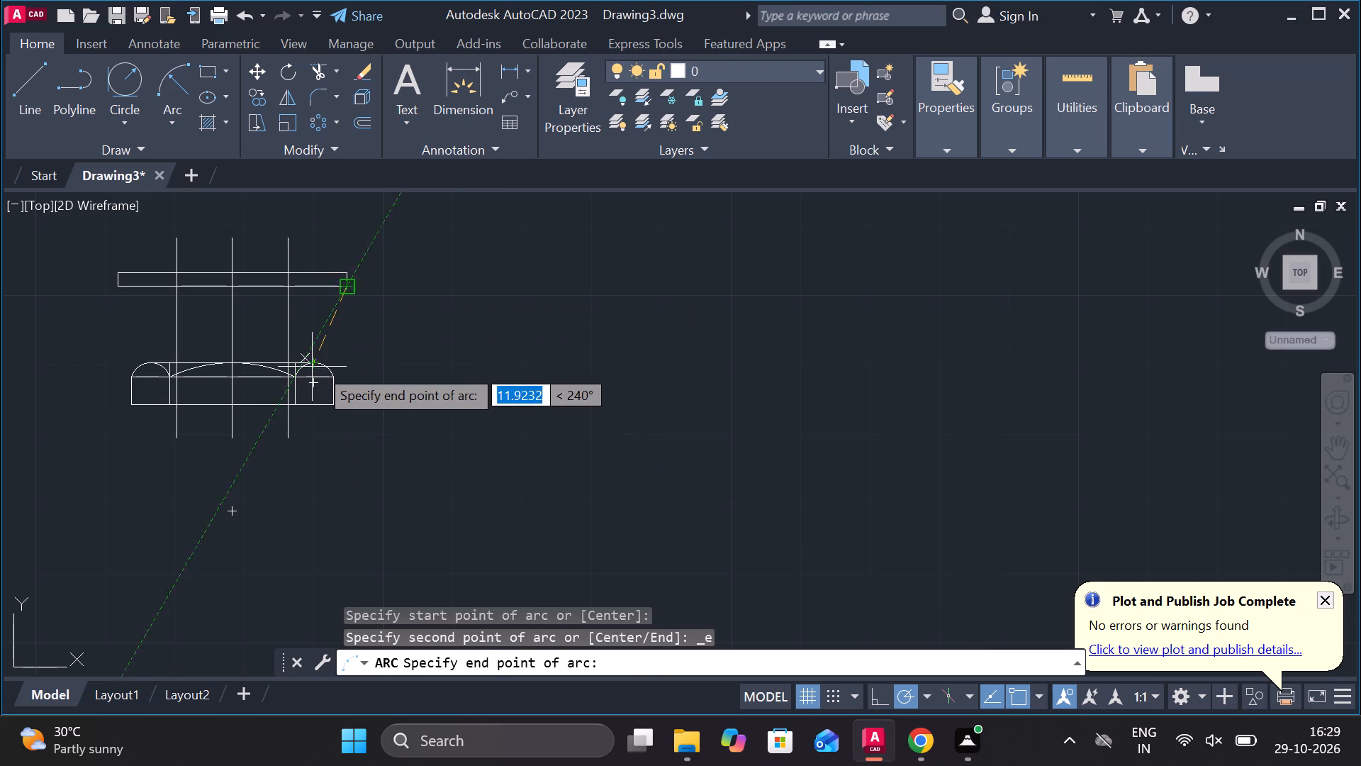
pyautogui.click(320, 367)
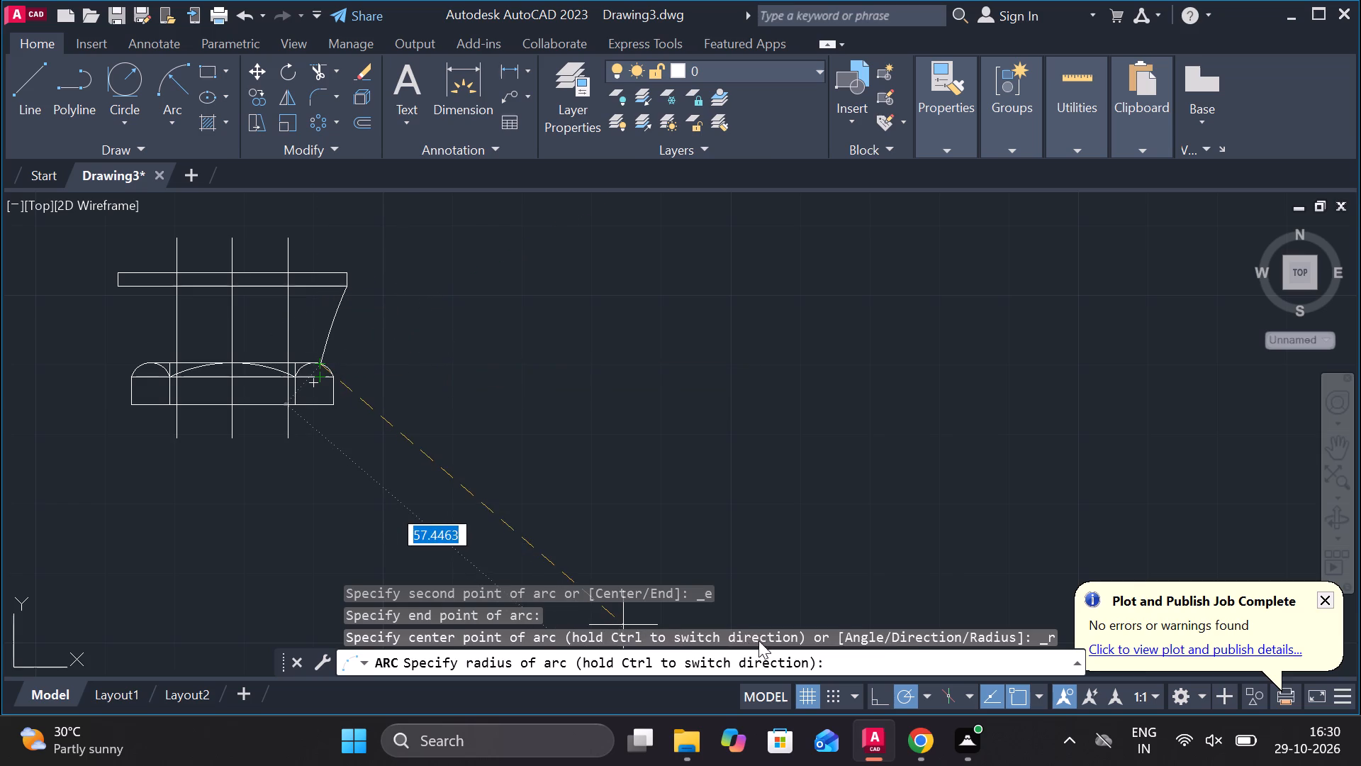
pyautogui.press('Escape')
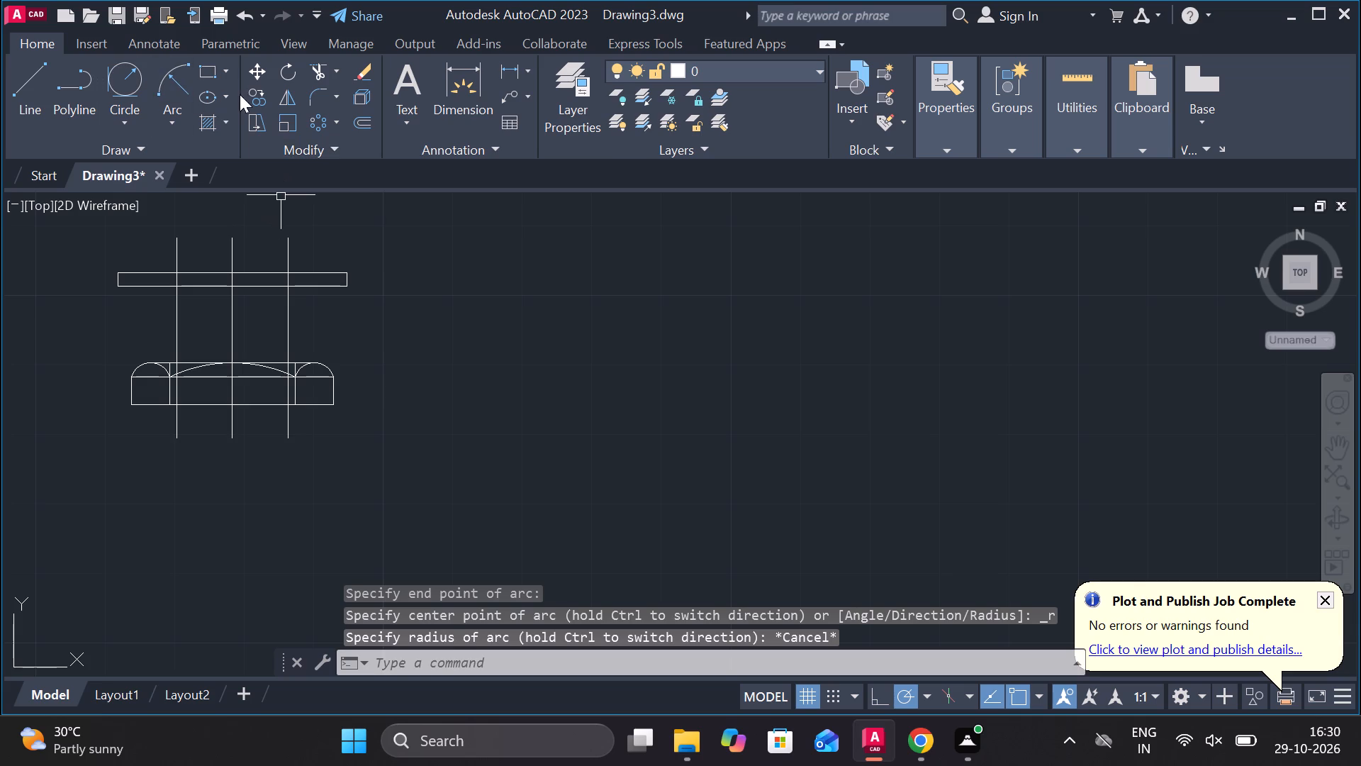
# Draw a Start, End, Radius arc from the rectangle's lower-right corner to the crest of the strip's right arc, entering radius 5.
pyautogui.click(177, 93)
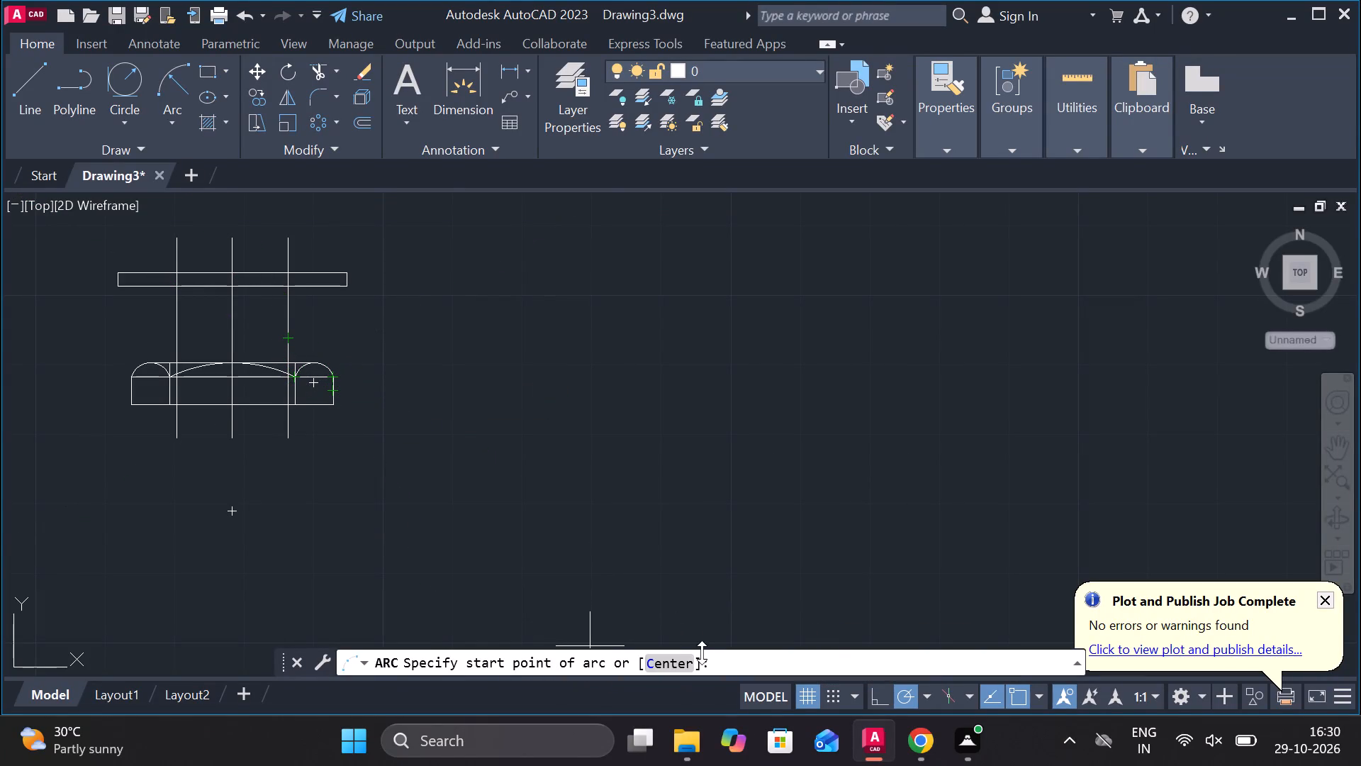
pyautogui.click(725, 660)
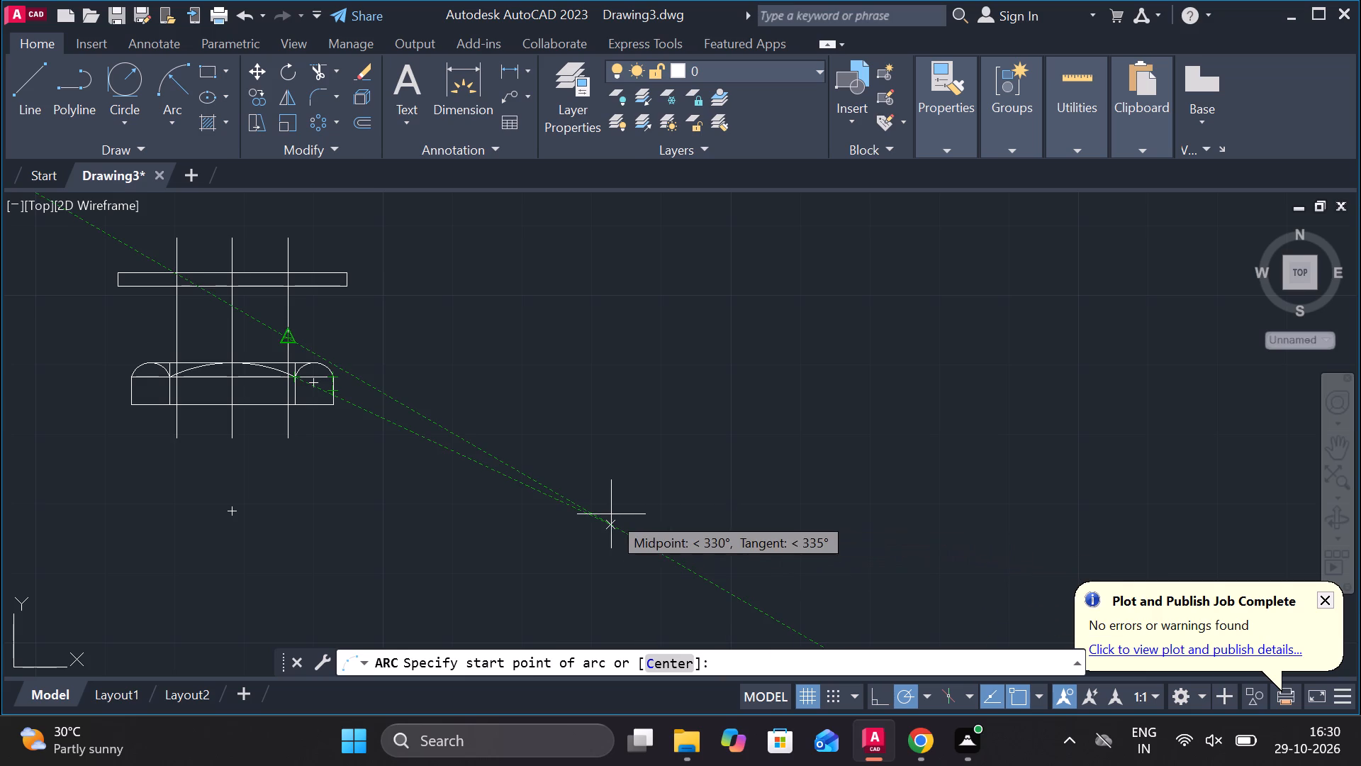
pyautogui.click(341, 284)
pyautogui.click(313, 370)
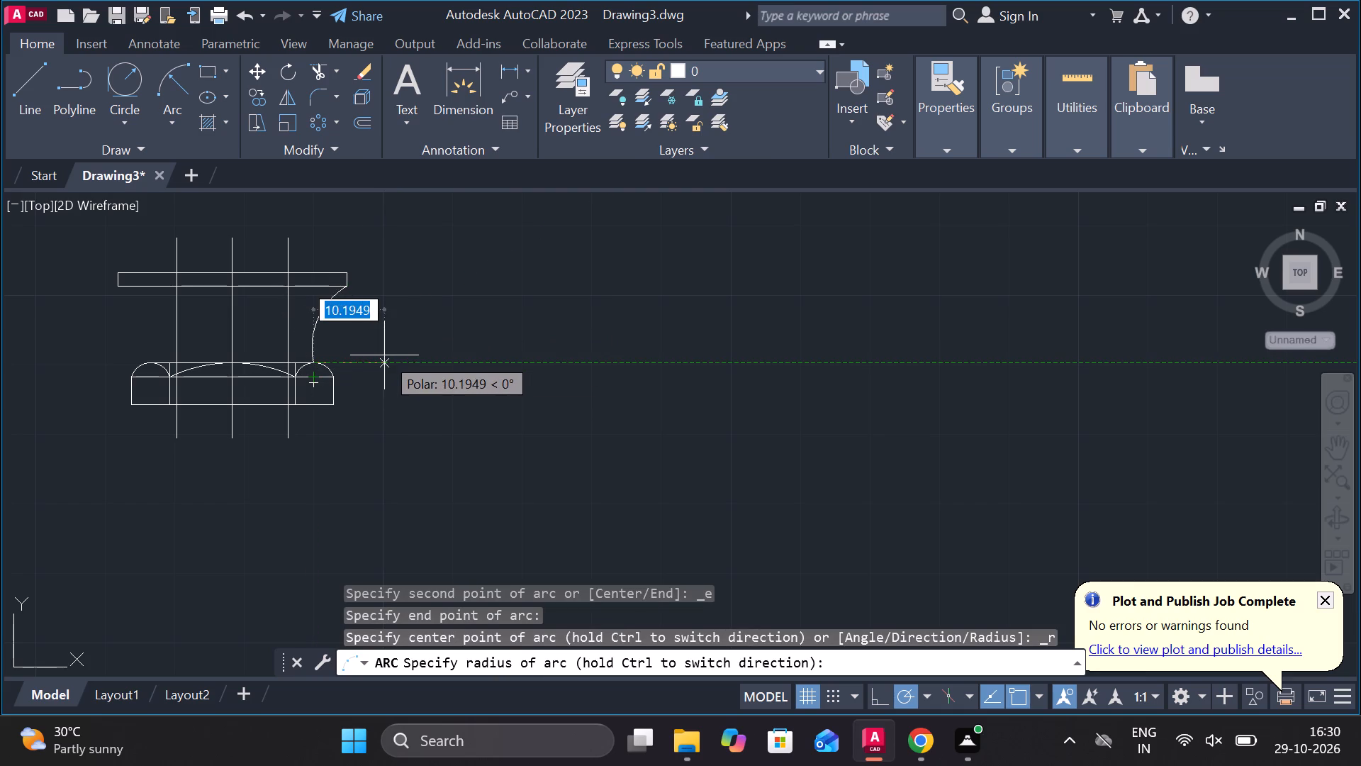
pyautogui.press('5')
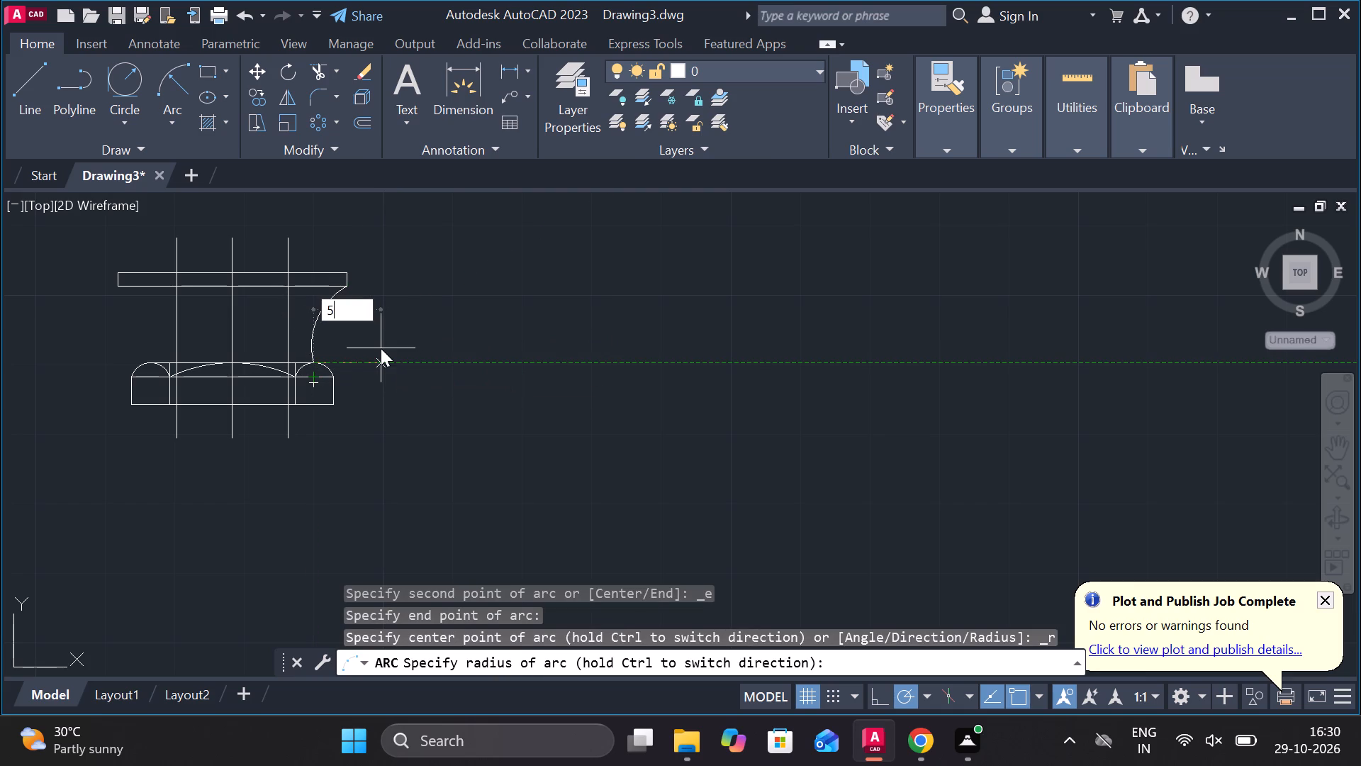
pyautogui.press('Return')
pyautogui.press('Return')
pyautogui.press('Return')
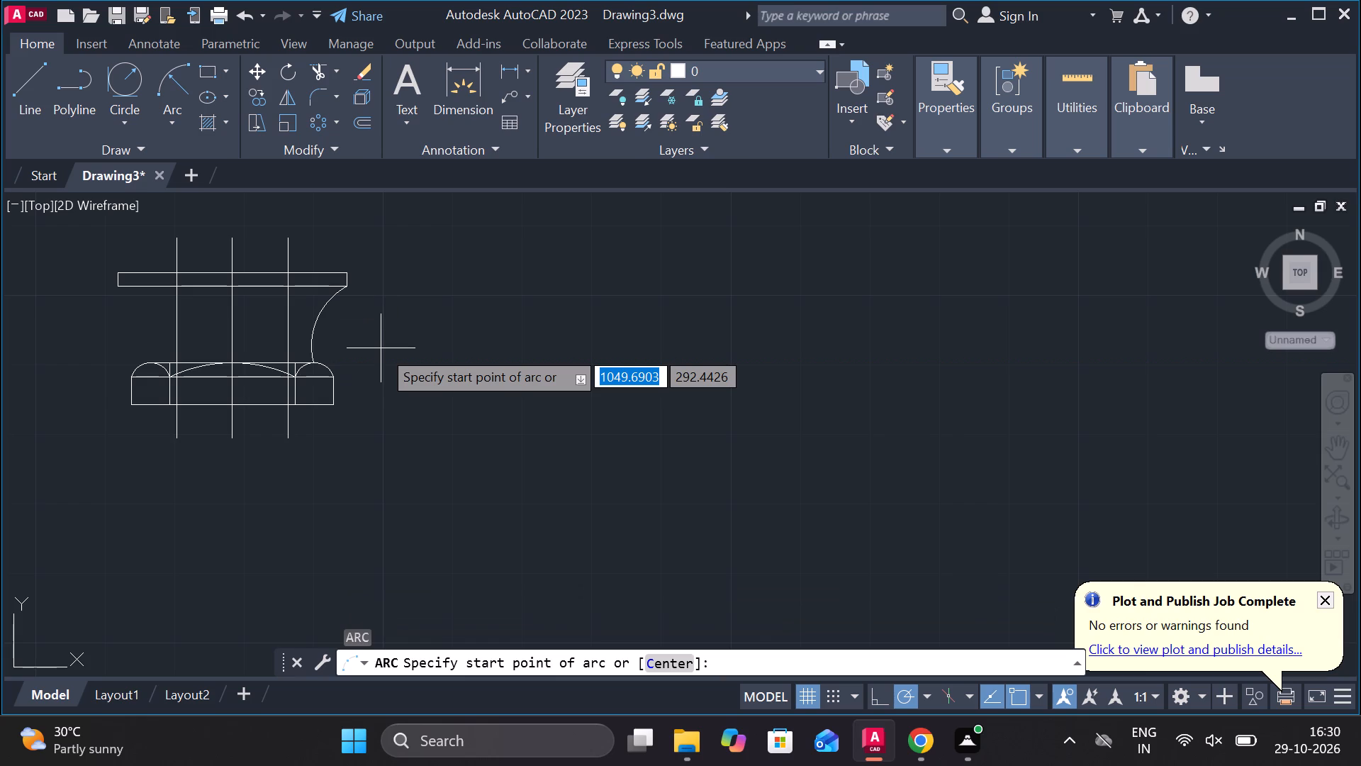
# Undo the connecting arc between the rectangle's lower-right corner and the strip's right arc.
pyautogui.hotkey('ctrl', 'z')
pyautogui.hotkey('ctrl', 'z')
pyautogui.hotkey('ctrl', 'z')
pyautogui.hotkey('ctrl', 'z')
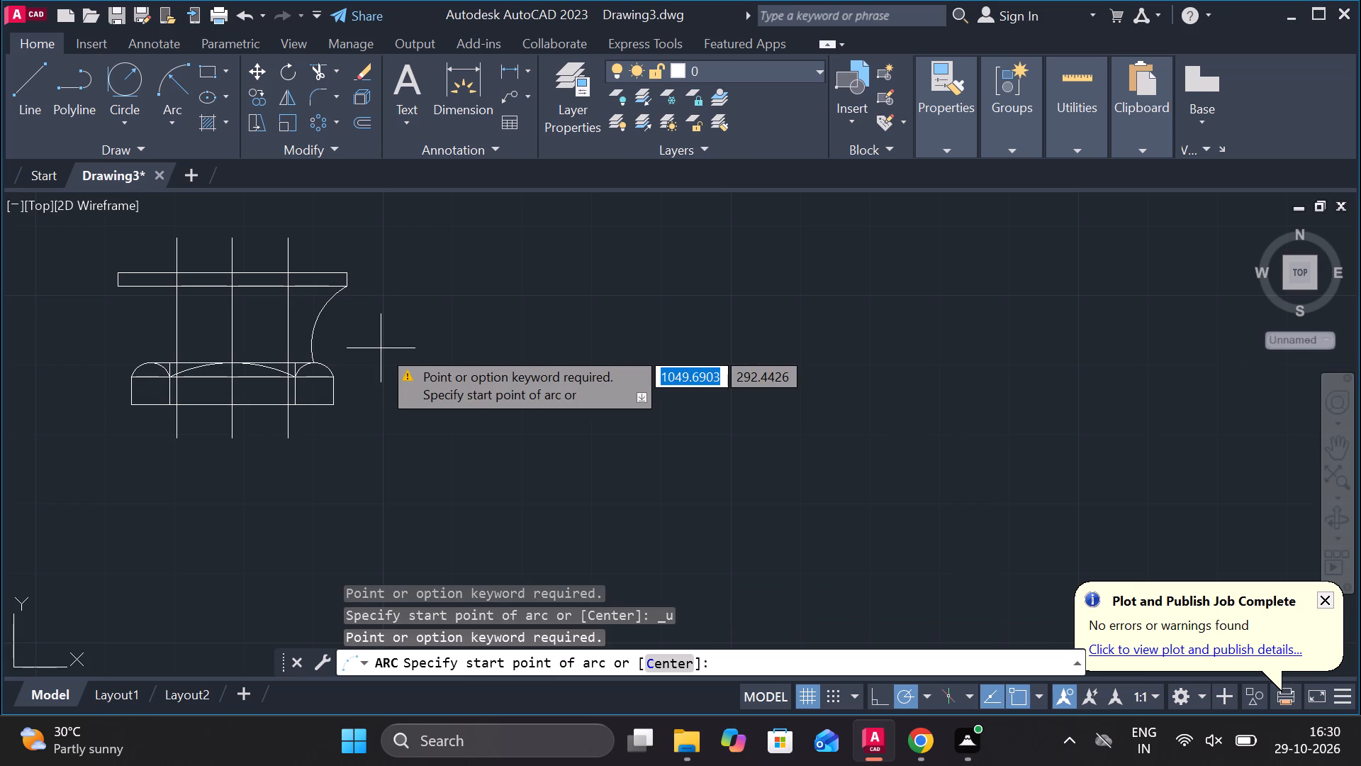
pyautogui.press('Escape')
pyautogui.press('Escape')
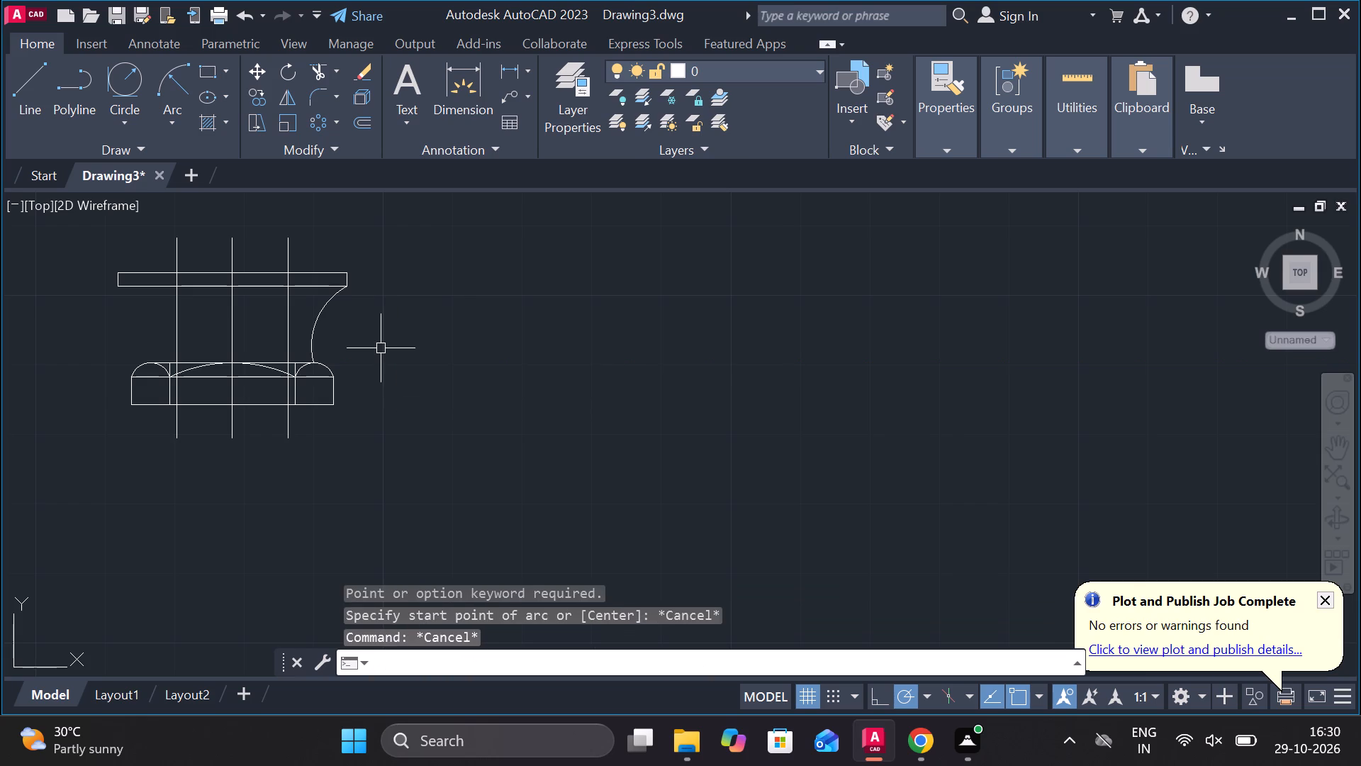
pyautogui.hotkey('ctrl', 'z')
pyautogui.hotkey('ctrl', 'z')
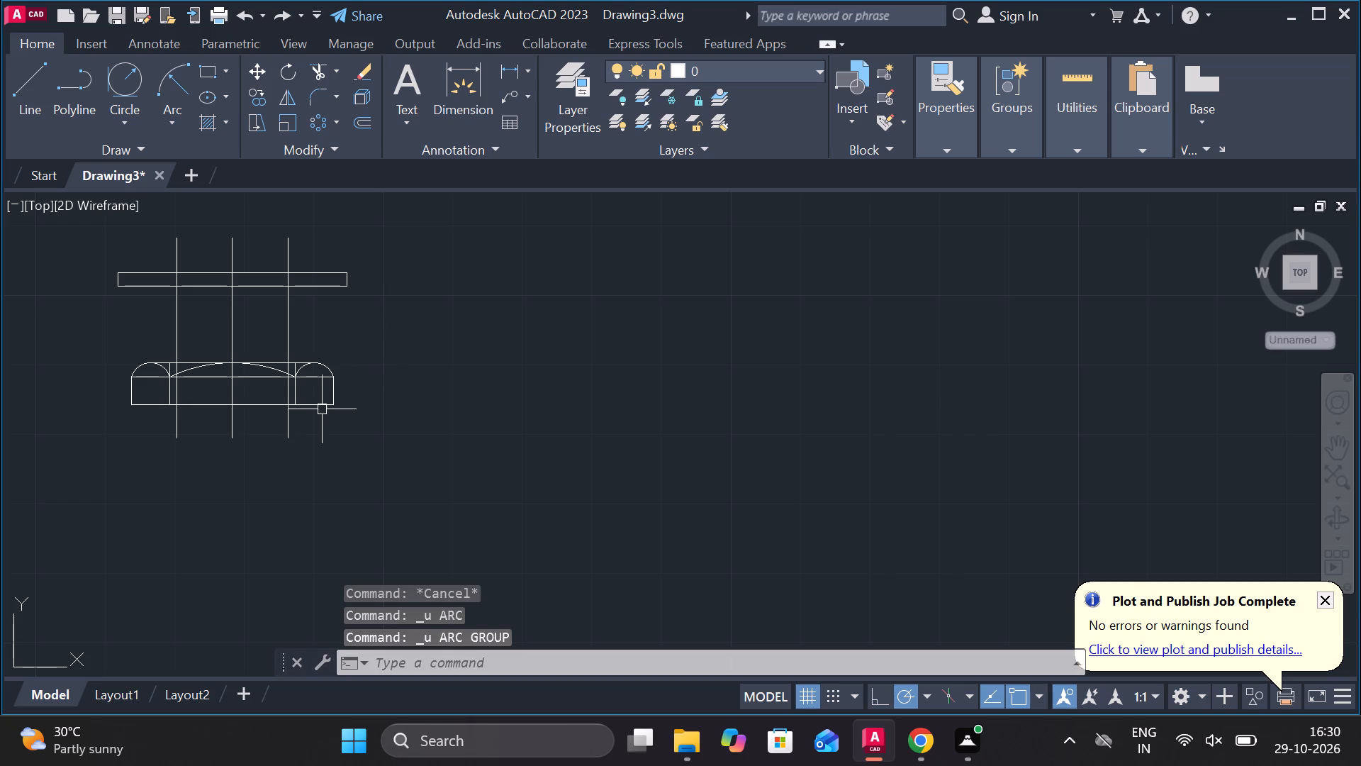
pyautogui.press('Escape')
pyautogui.press('Escape')
pyautogui.press('Escape')
pyautogui.press('Escape')
pyautogui.press('Escape')
pyautogui.press('Escape')
pyautogui.press('Escape')
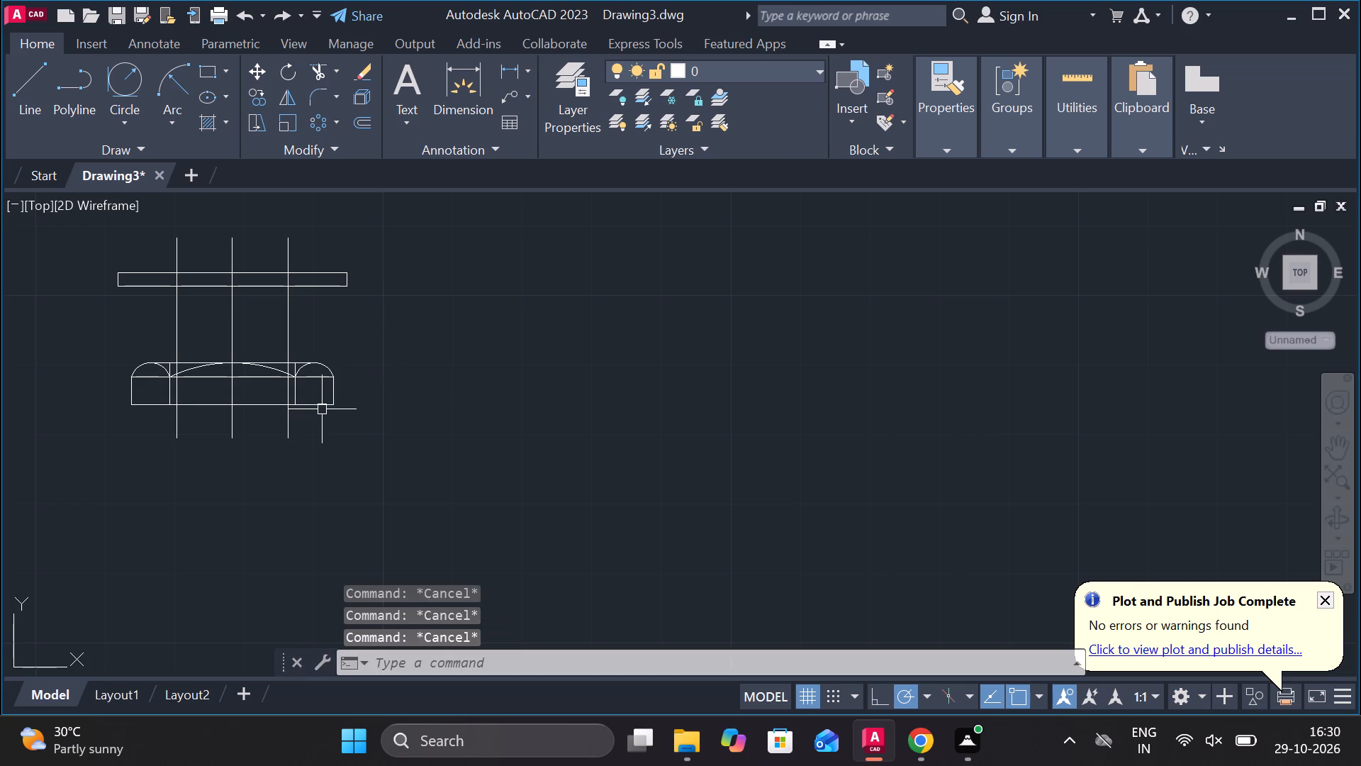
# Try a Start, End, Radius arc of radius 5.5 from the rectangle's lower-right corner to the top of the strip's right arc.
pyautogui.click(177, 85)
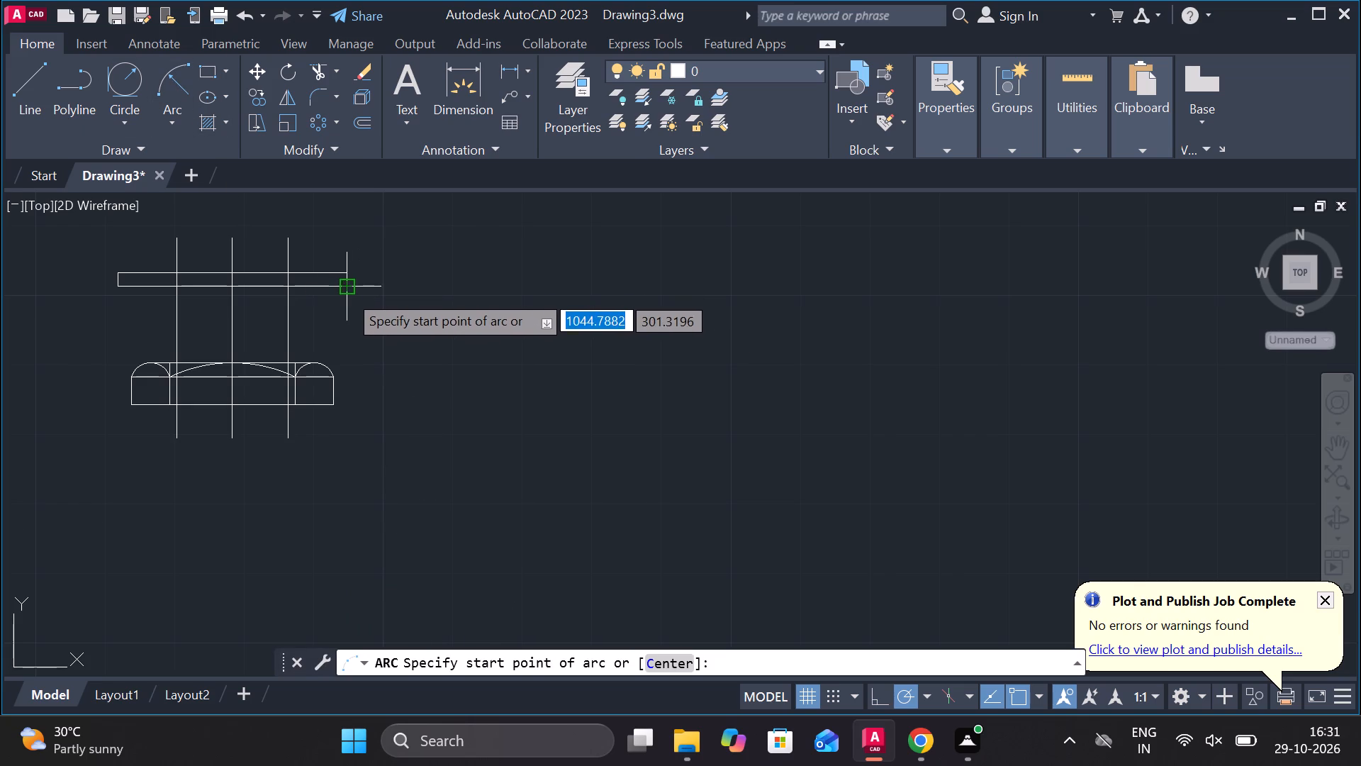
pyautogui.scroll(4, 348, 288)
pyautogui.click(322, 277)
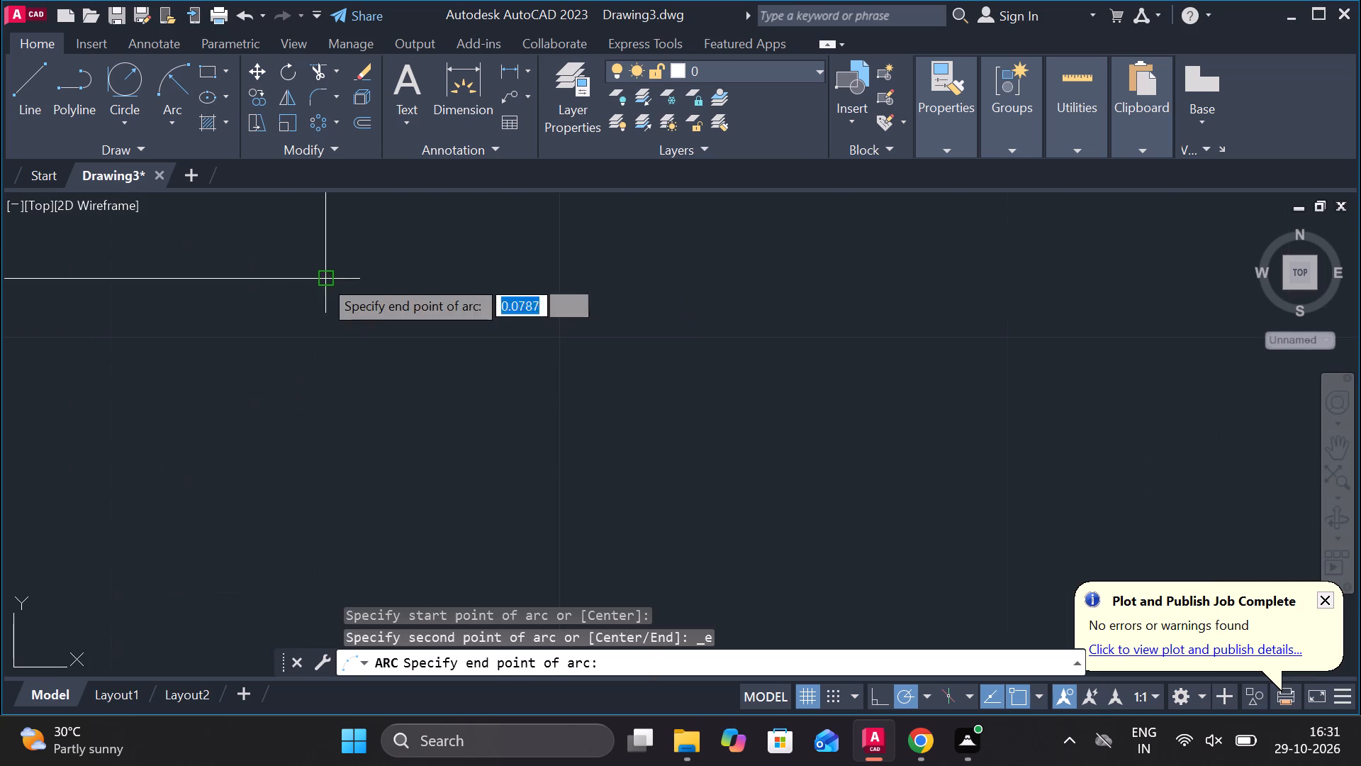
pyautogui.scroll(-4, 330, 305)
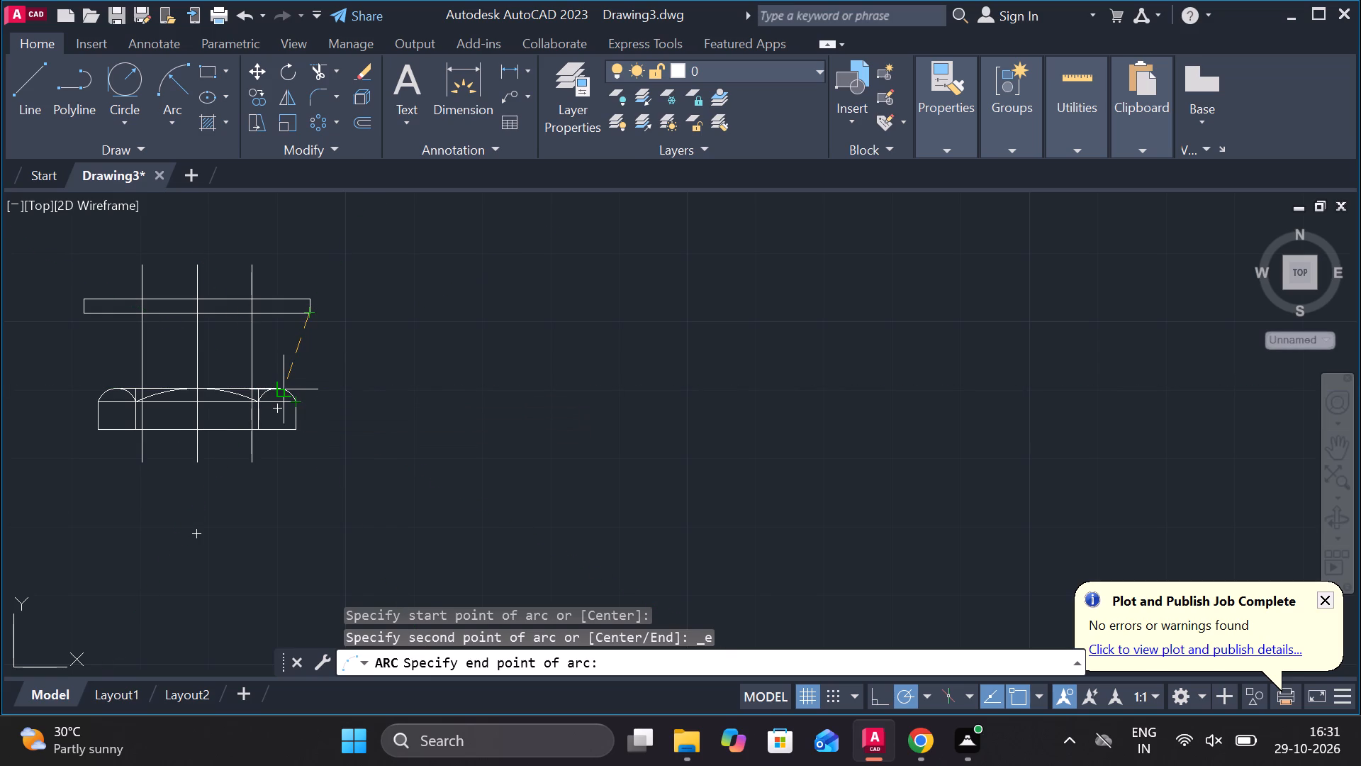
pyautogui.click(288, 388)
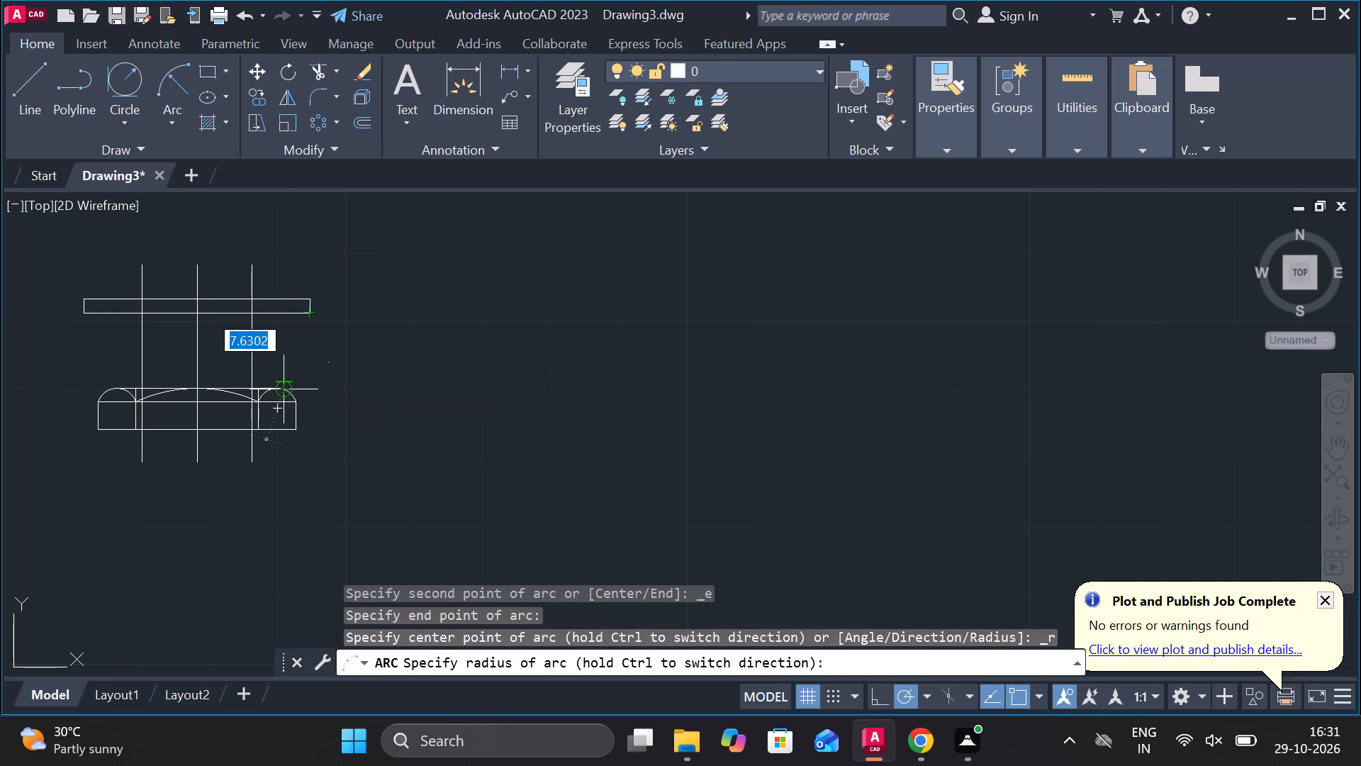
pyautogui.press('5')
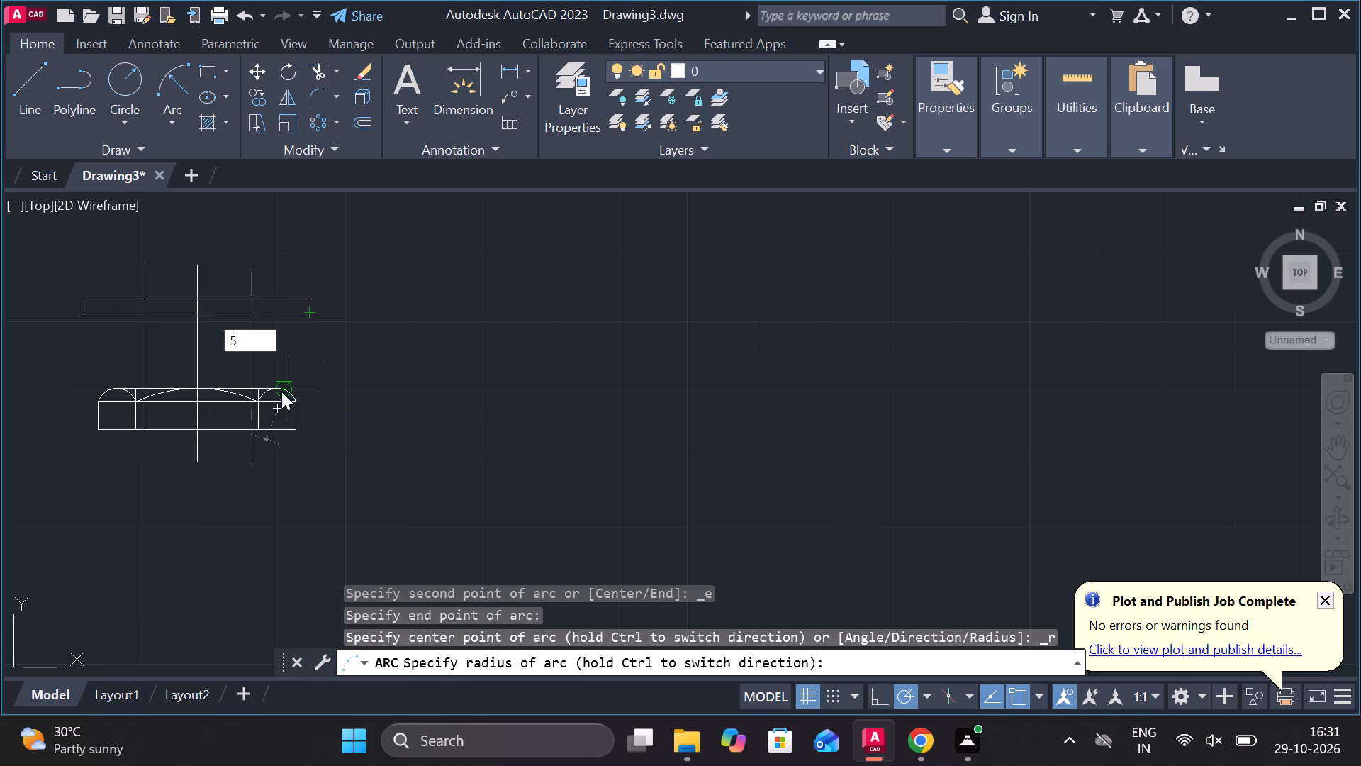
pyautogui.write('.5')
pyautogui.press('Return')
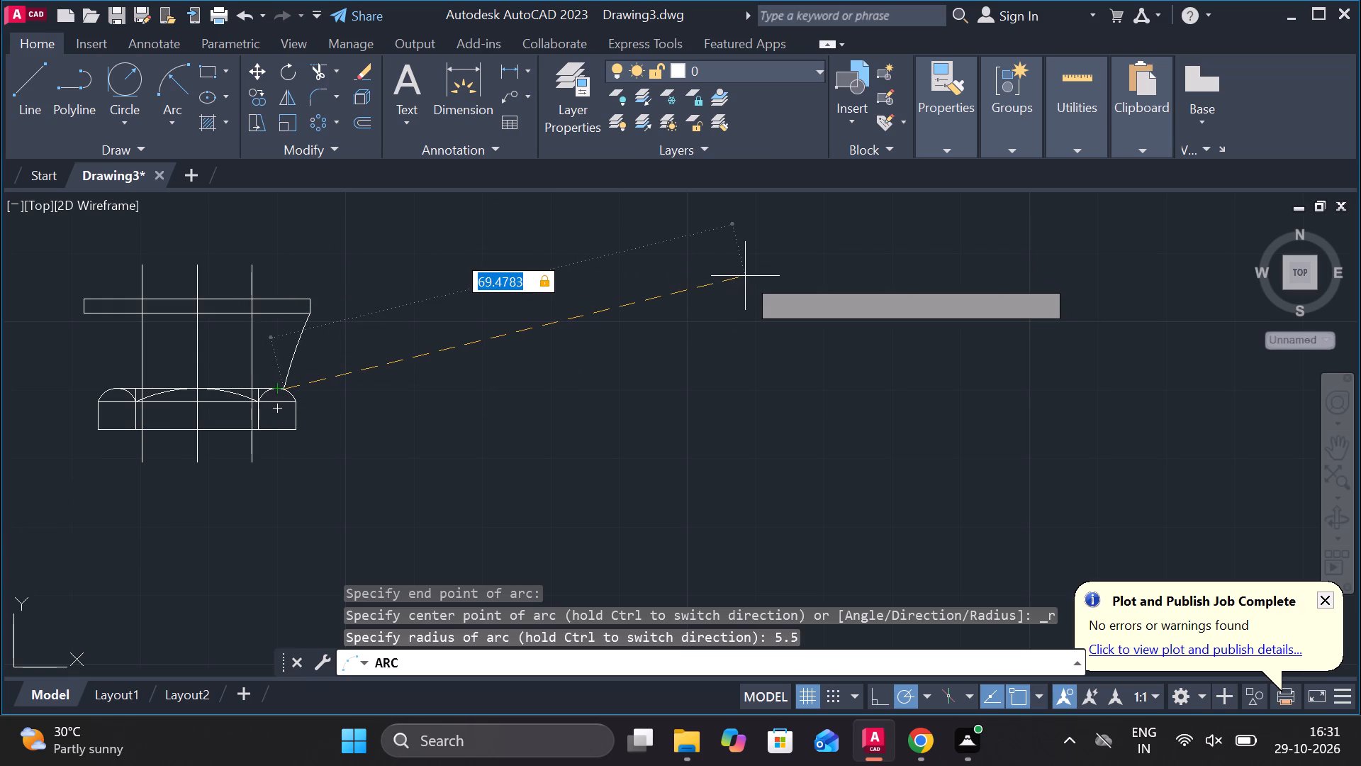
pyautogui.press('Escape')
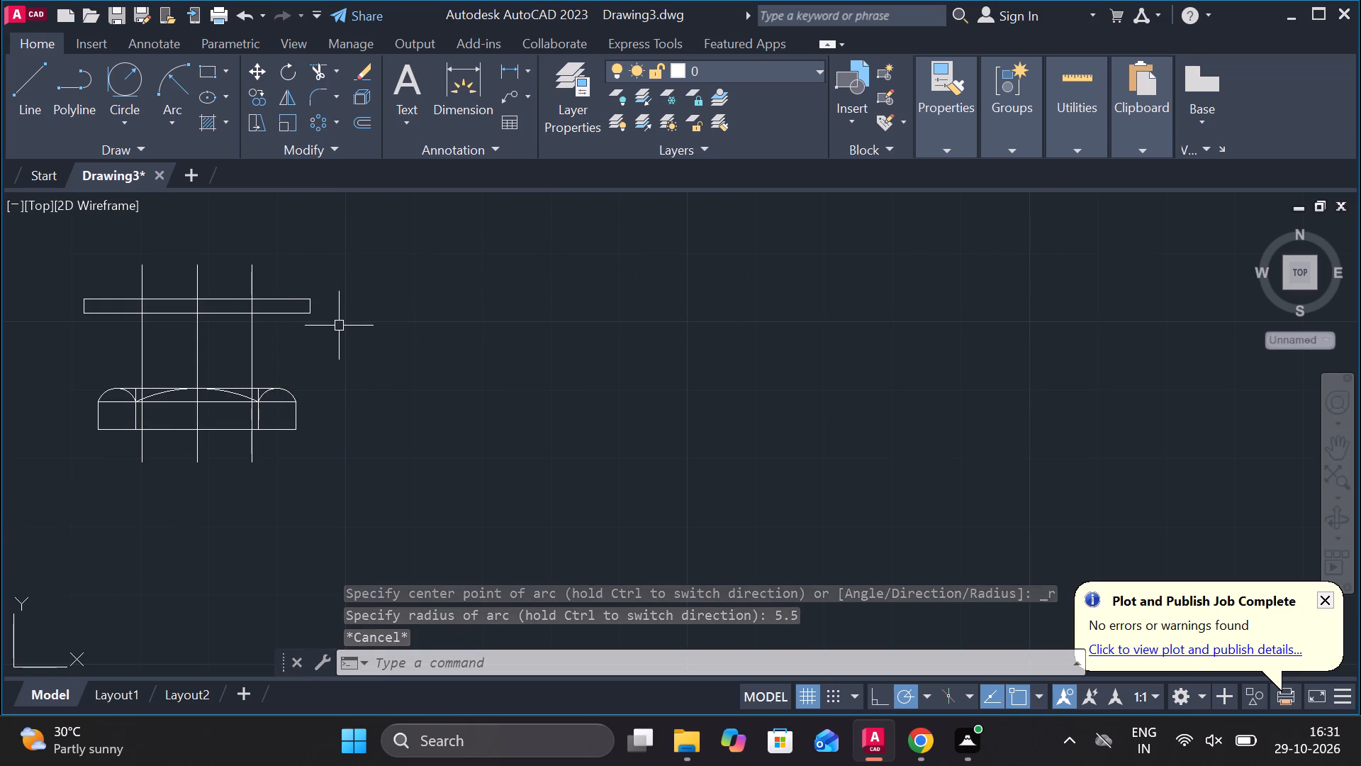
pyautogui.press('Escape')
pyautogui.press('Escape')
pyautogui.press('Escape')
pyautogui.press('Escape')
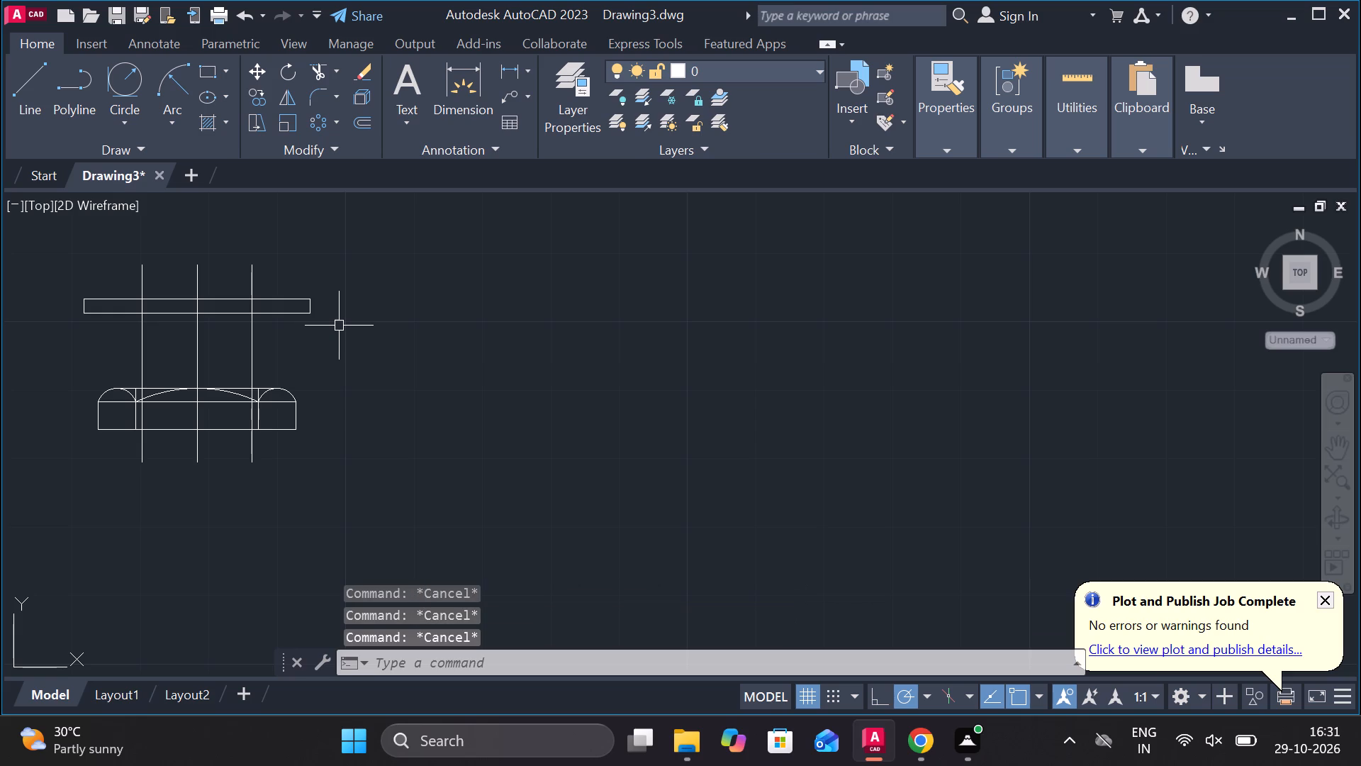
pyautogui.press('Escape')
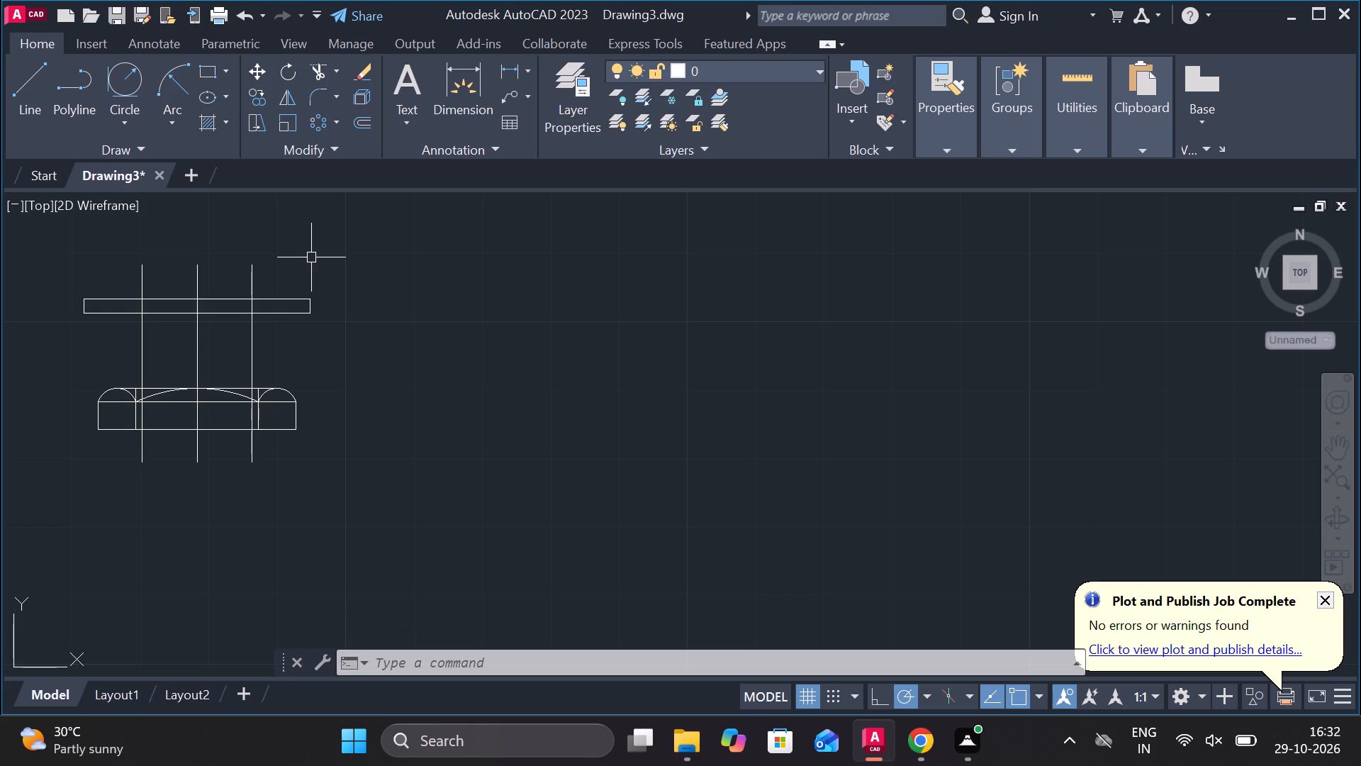
# Draw a horizontal line 50 long in the empty space to the right of the existing figure.
pyautogui.click(17, 79)
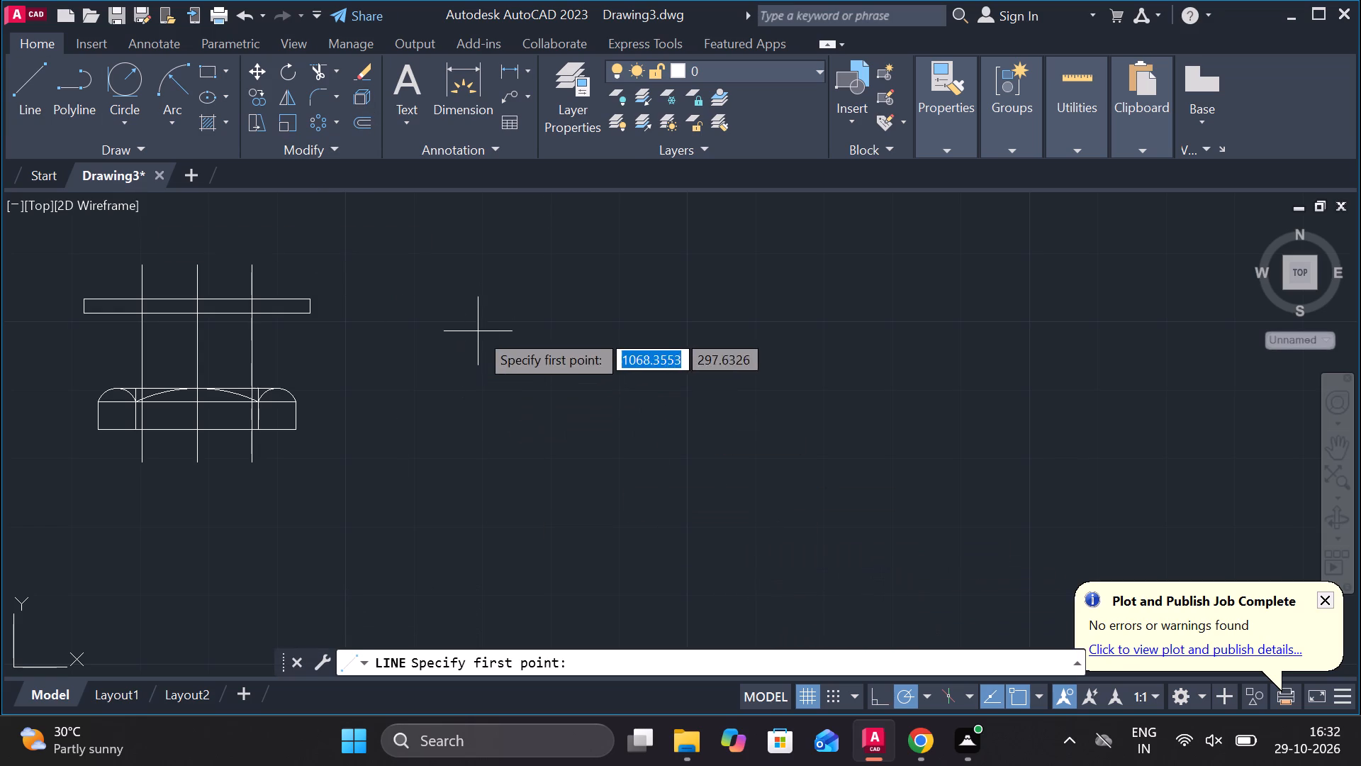
pyautogui.click(481, 330)
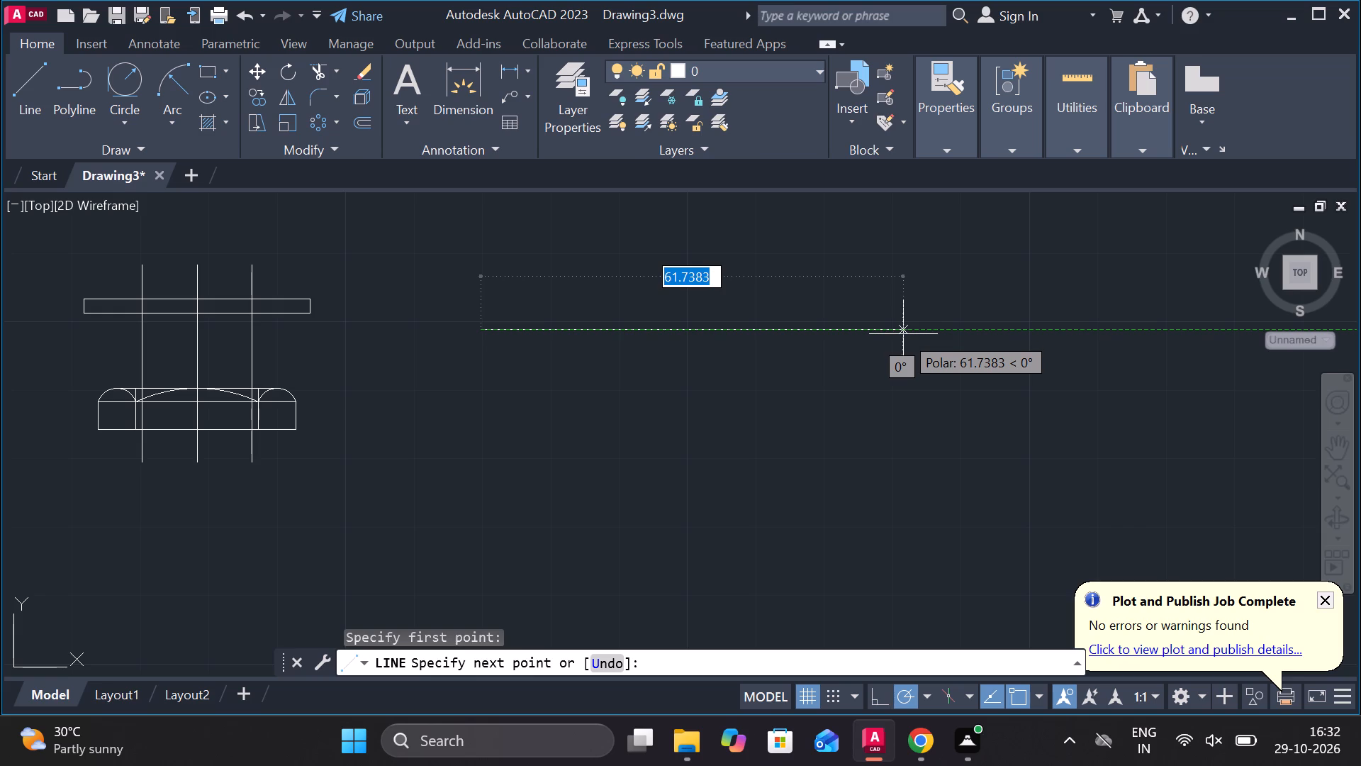
pyautogui.write('50')
pyautogui.press('Return')
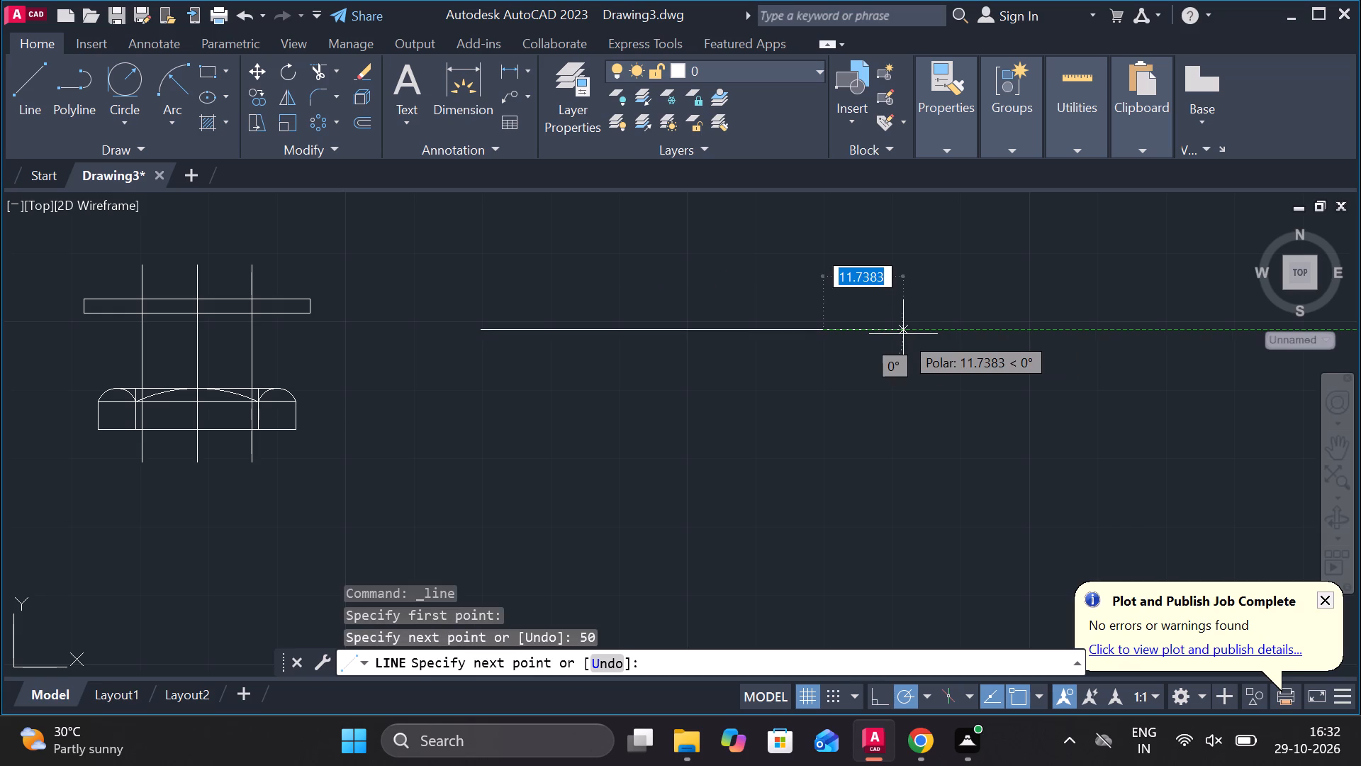
pyautogui.press('Escape')
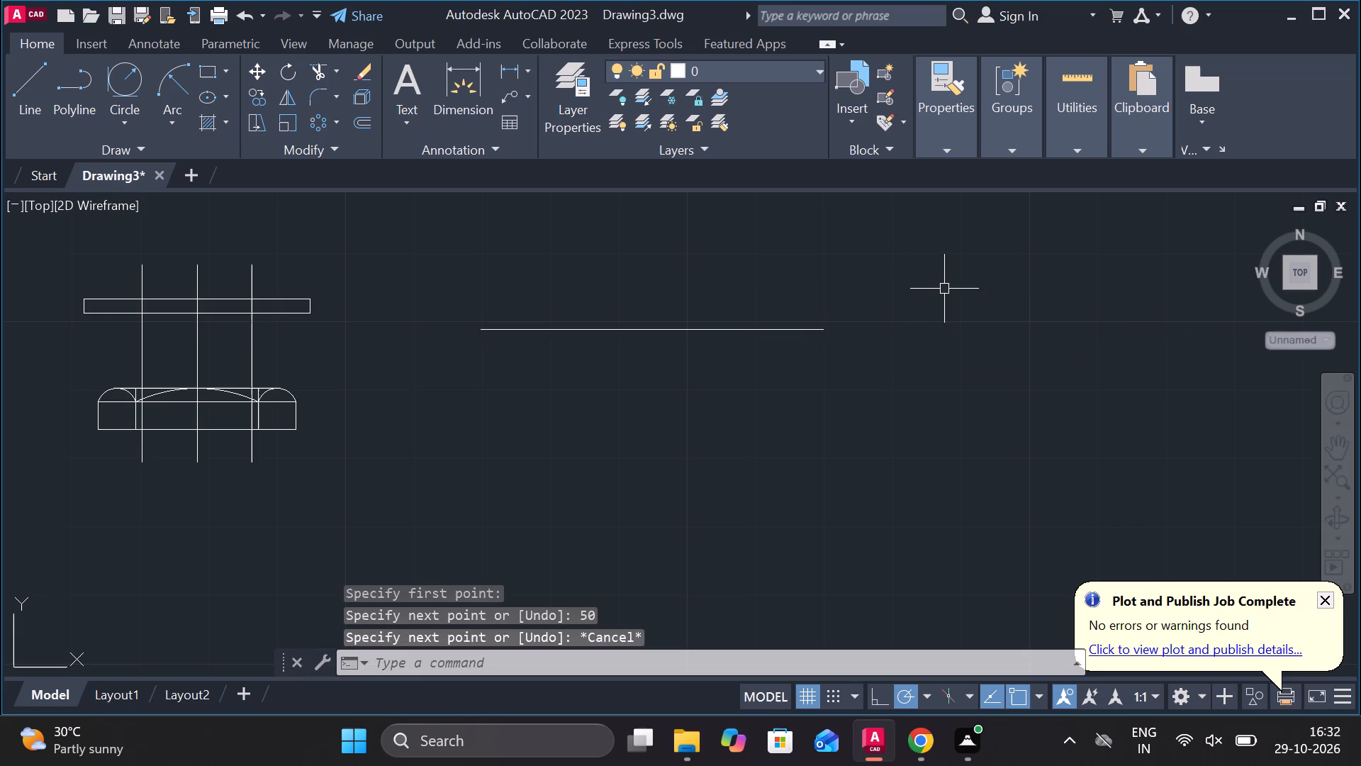
# Copy the 50-long horizontal line from its midpoint straight down by 6.
pyautogui.click(652, 330)
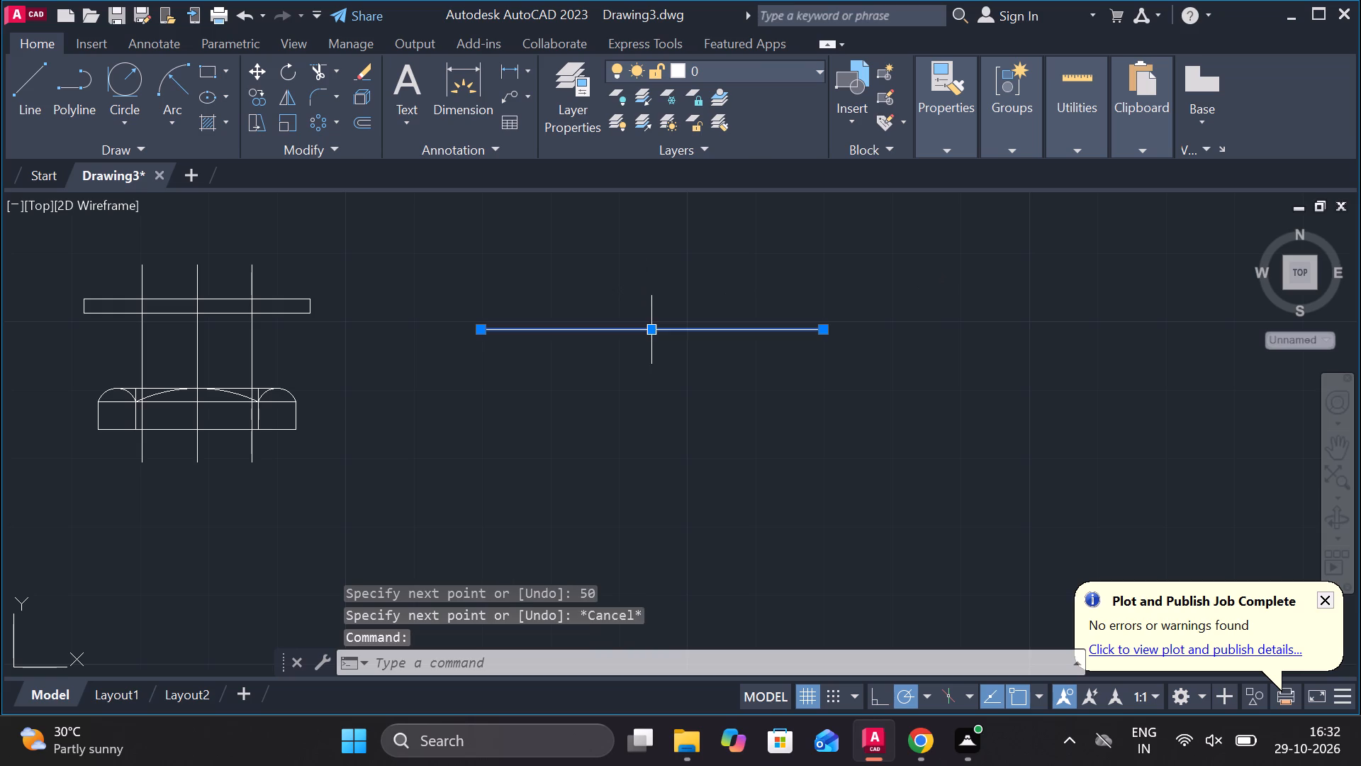
pyautogui.click(260, 101)
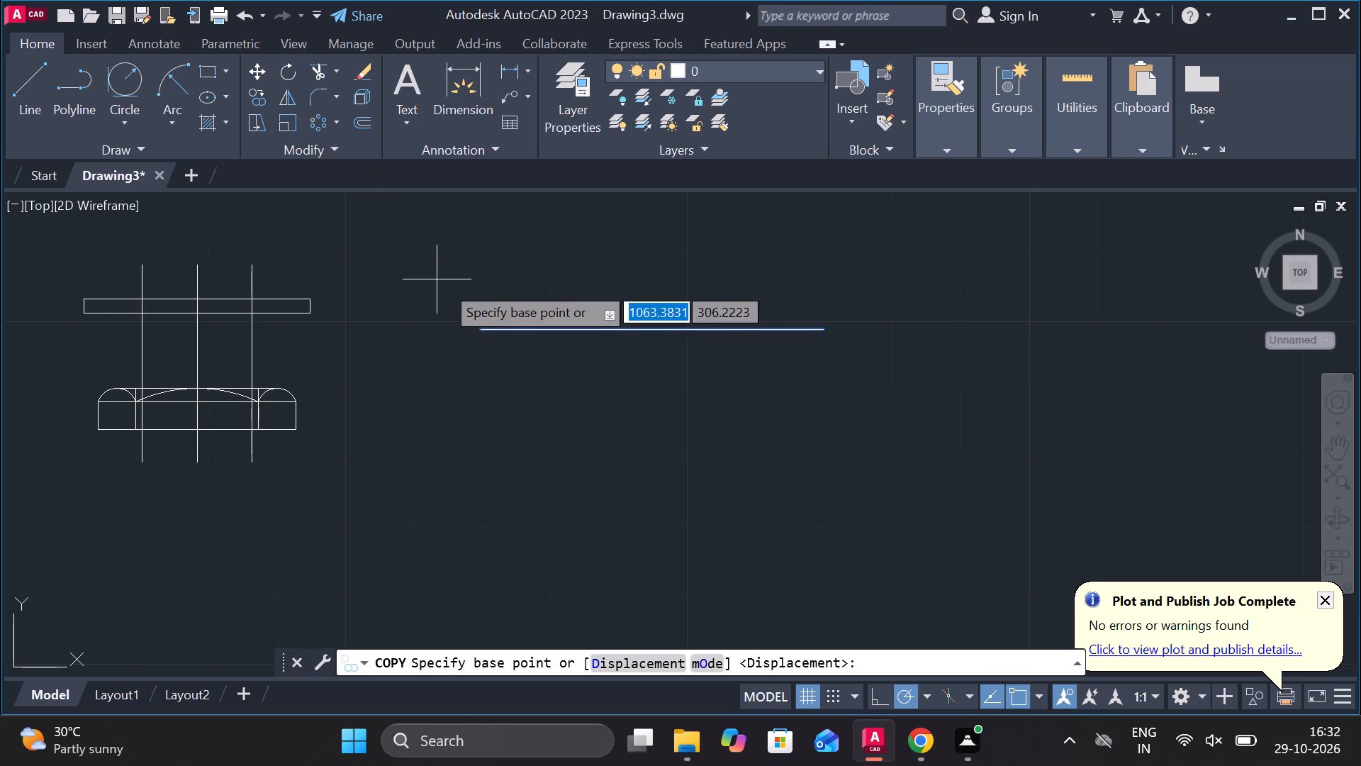
pyautogui.click(654, 327)
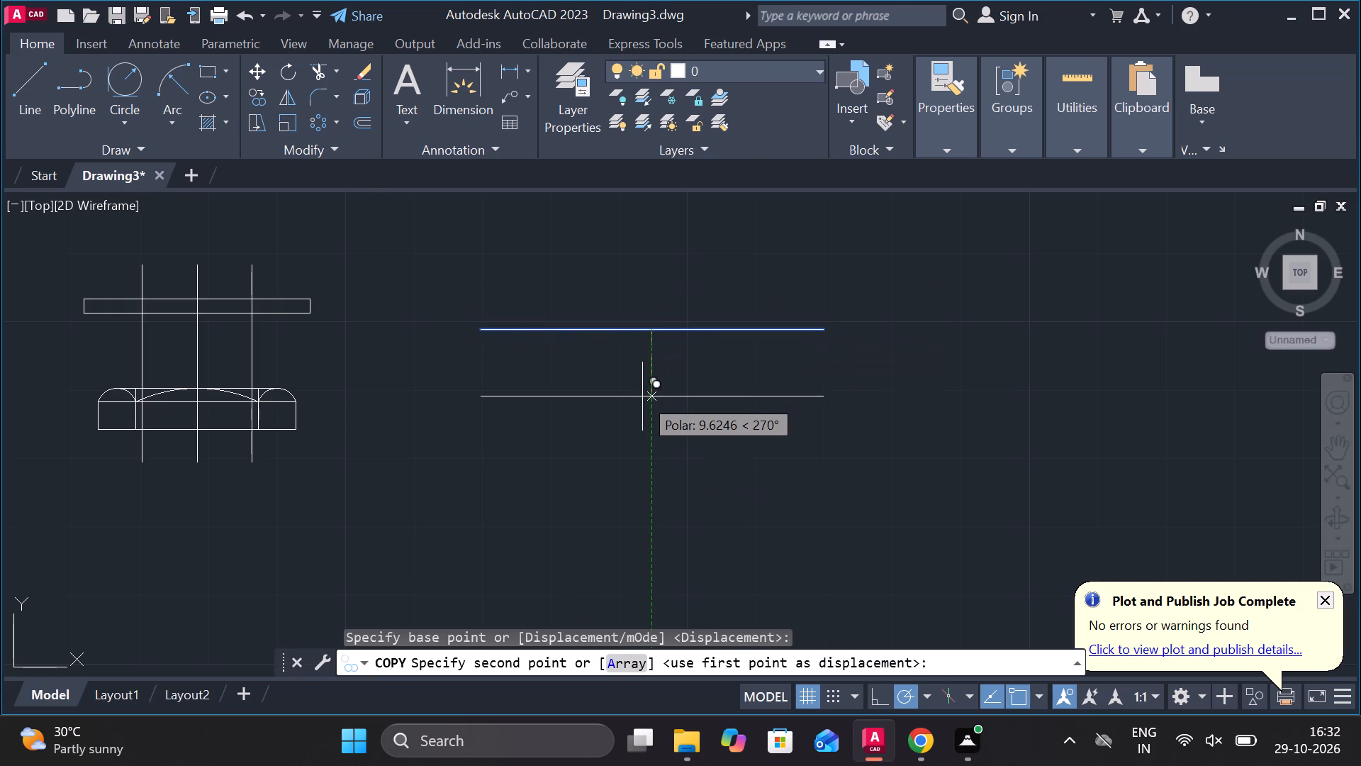
pyautogui.press('6')
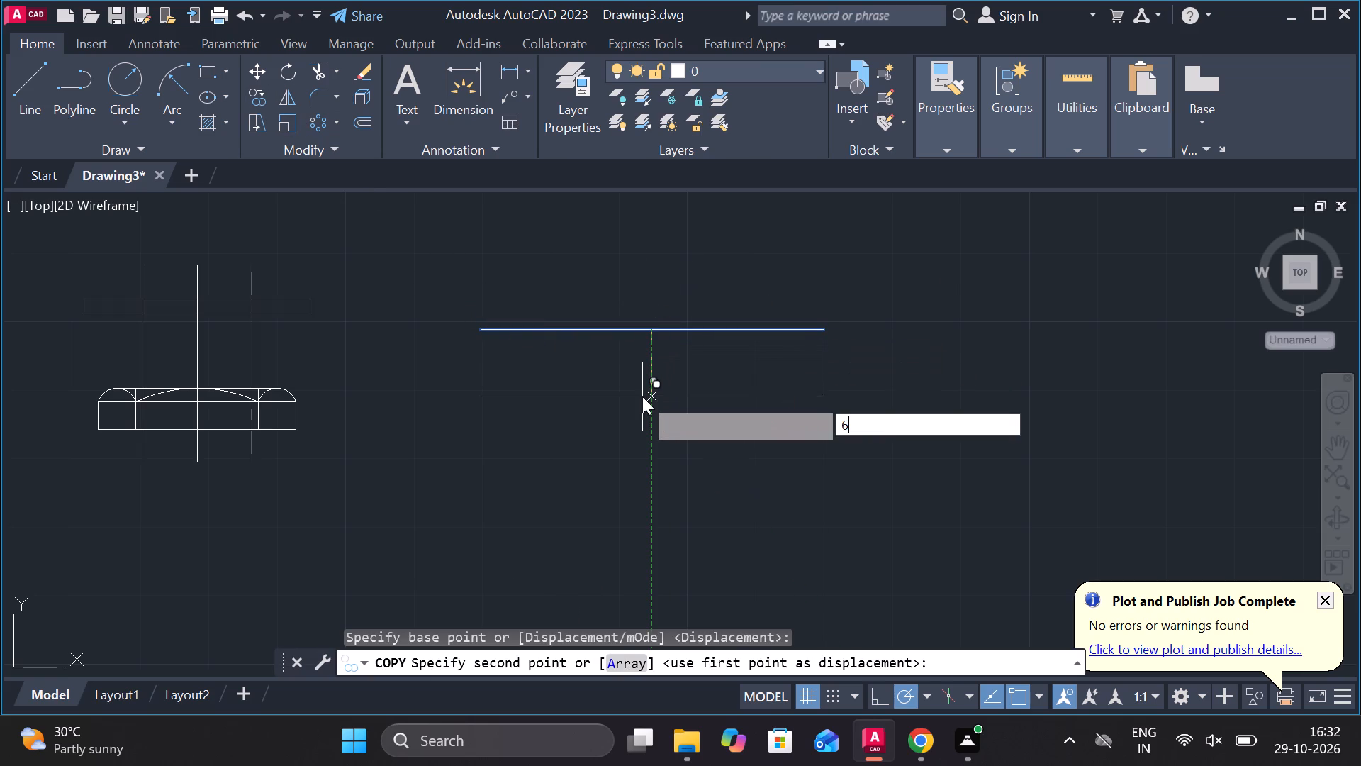
pyautogui.press('Return')
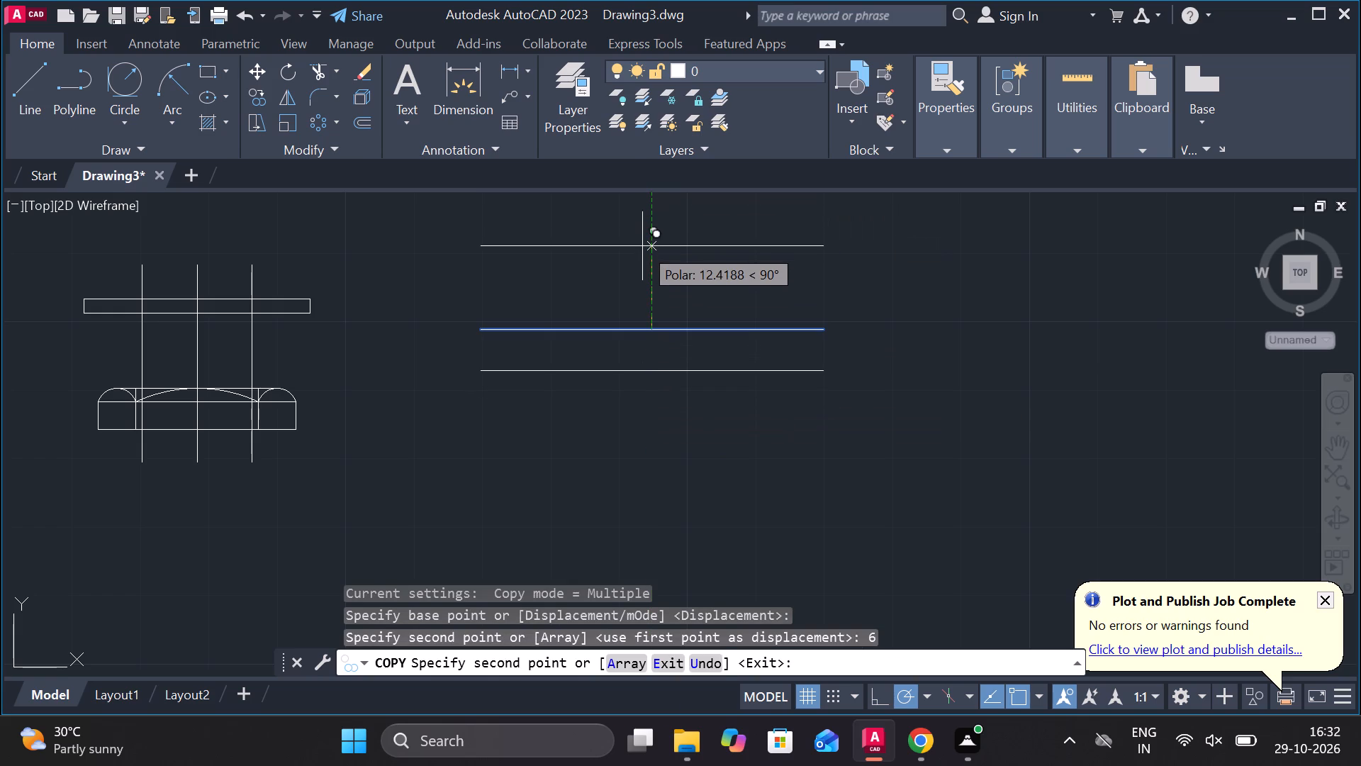
pyautogui.press('Escape')
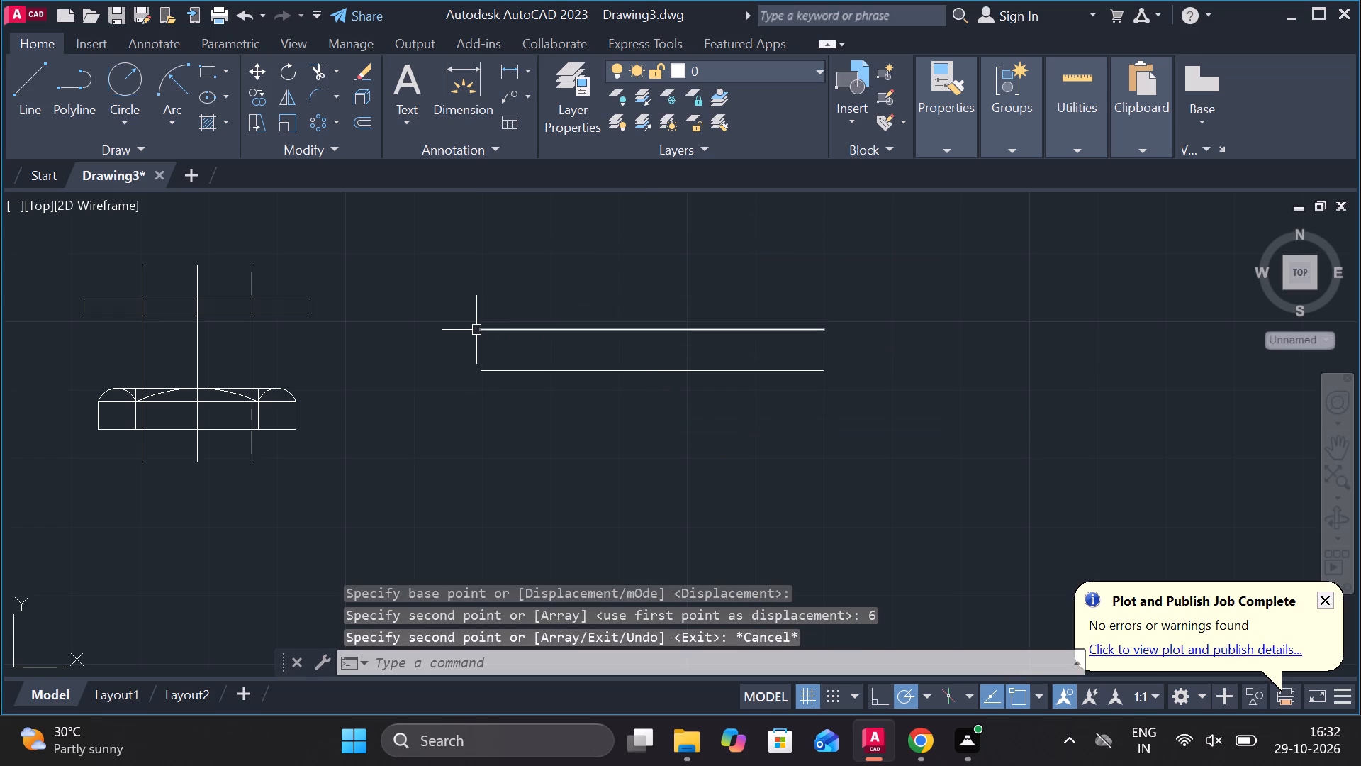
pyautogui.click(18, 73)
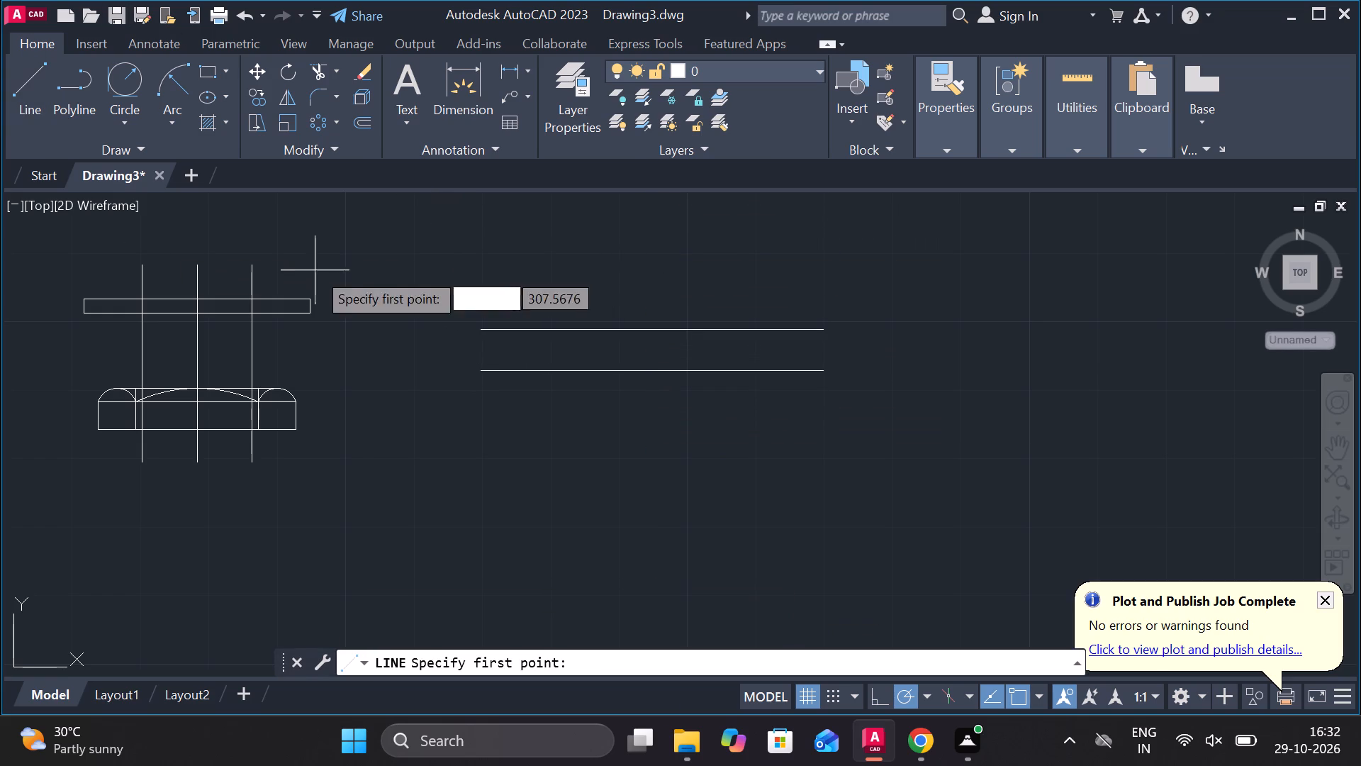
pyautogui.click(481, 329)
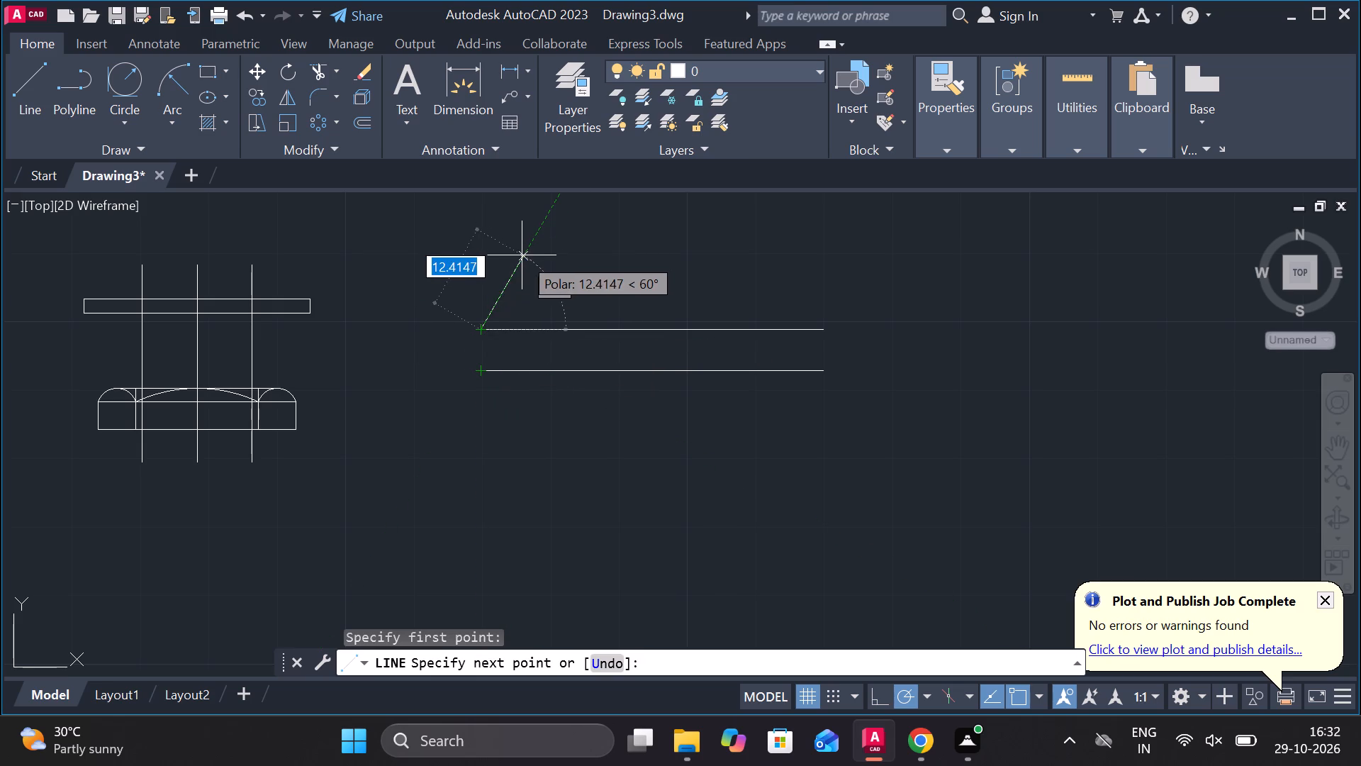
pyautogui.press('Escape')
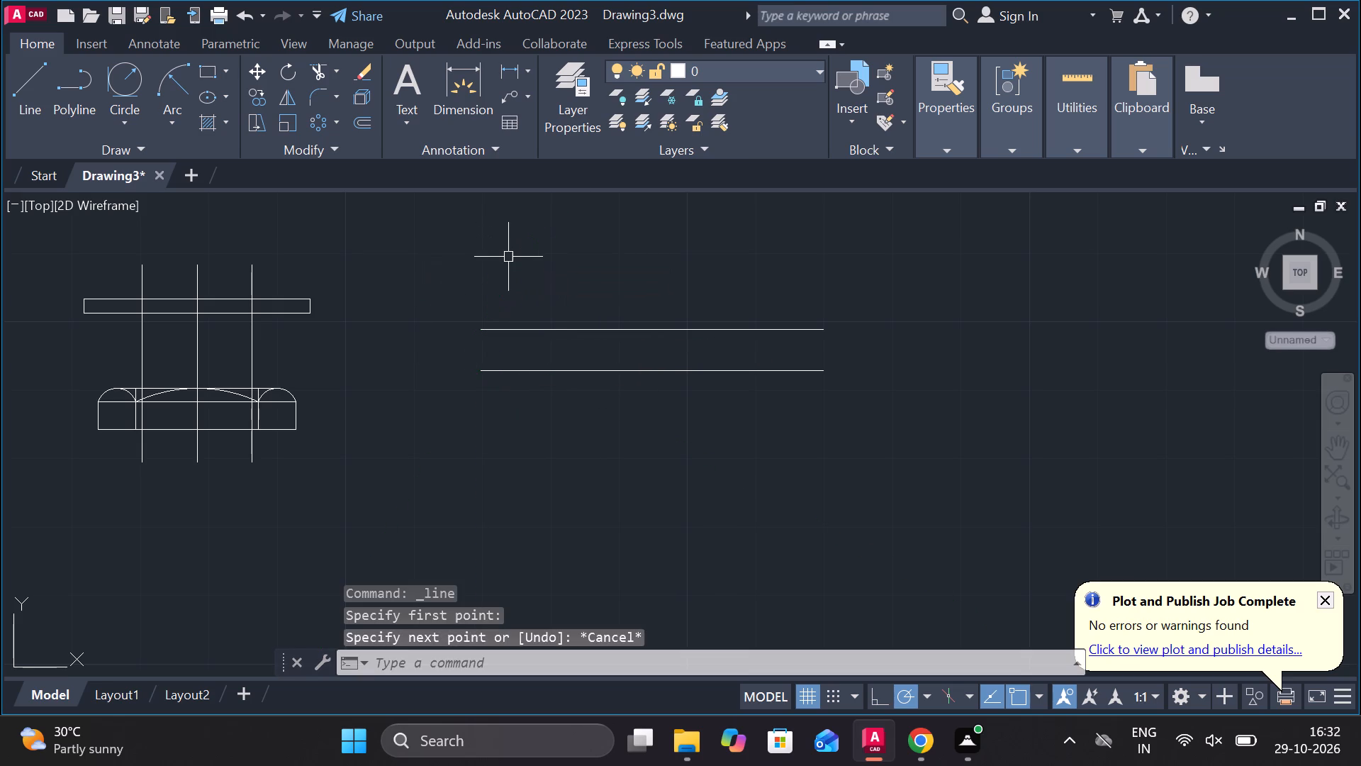
# Open the choice of arc construction methods.
pyautogui.click(176, 124)
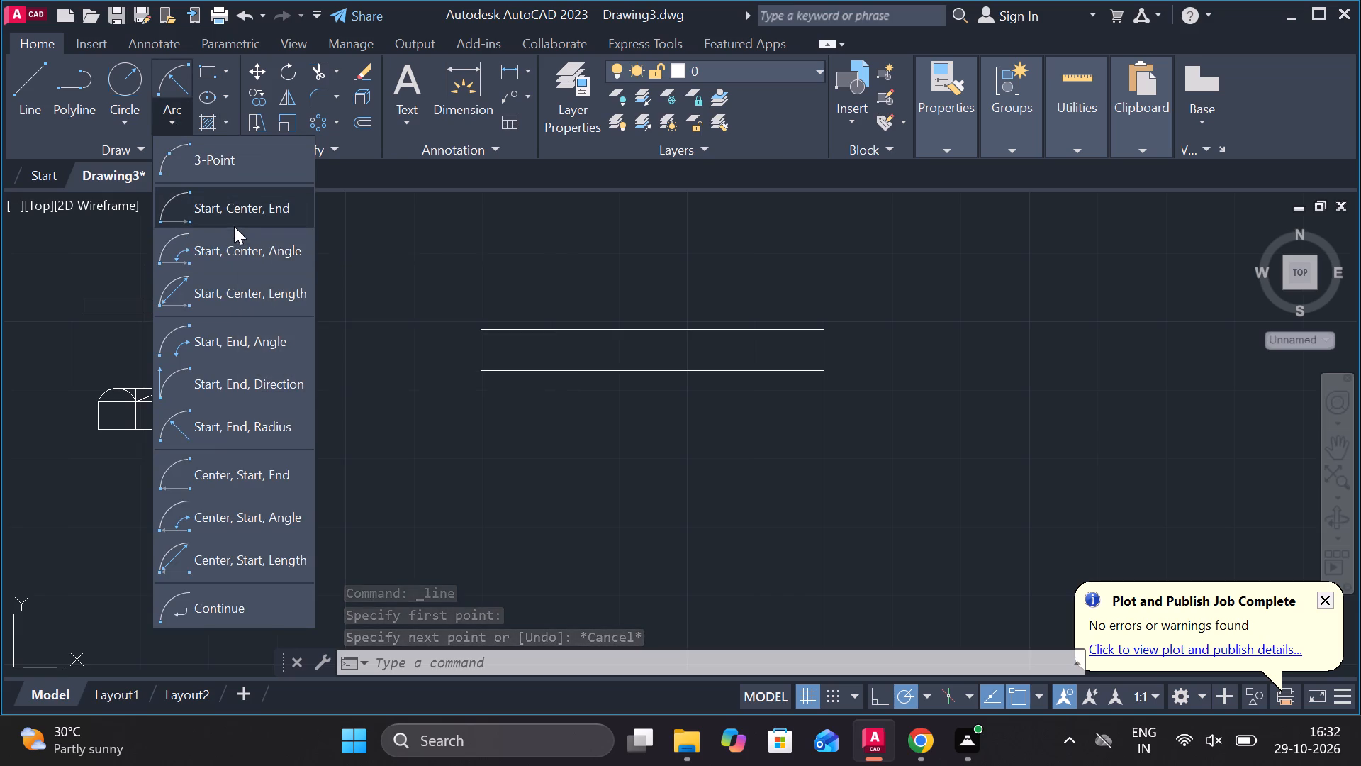
# Draw a Start, End, Radius arc of radius 6 joining the left ends of the two 50-long lines, top to bottom.
pyautogui.click(228, 430)
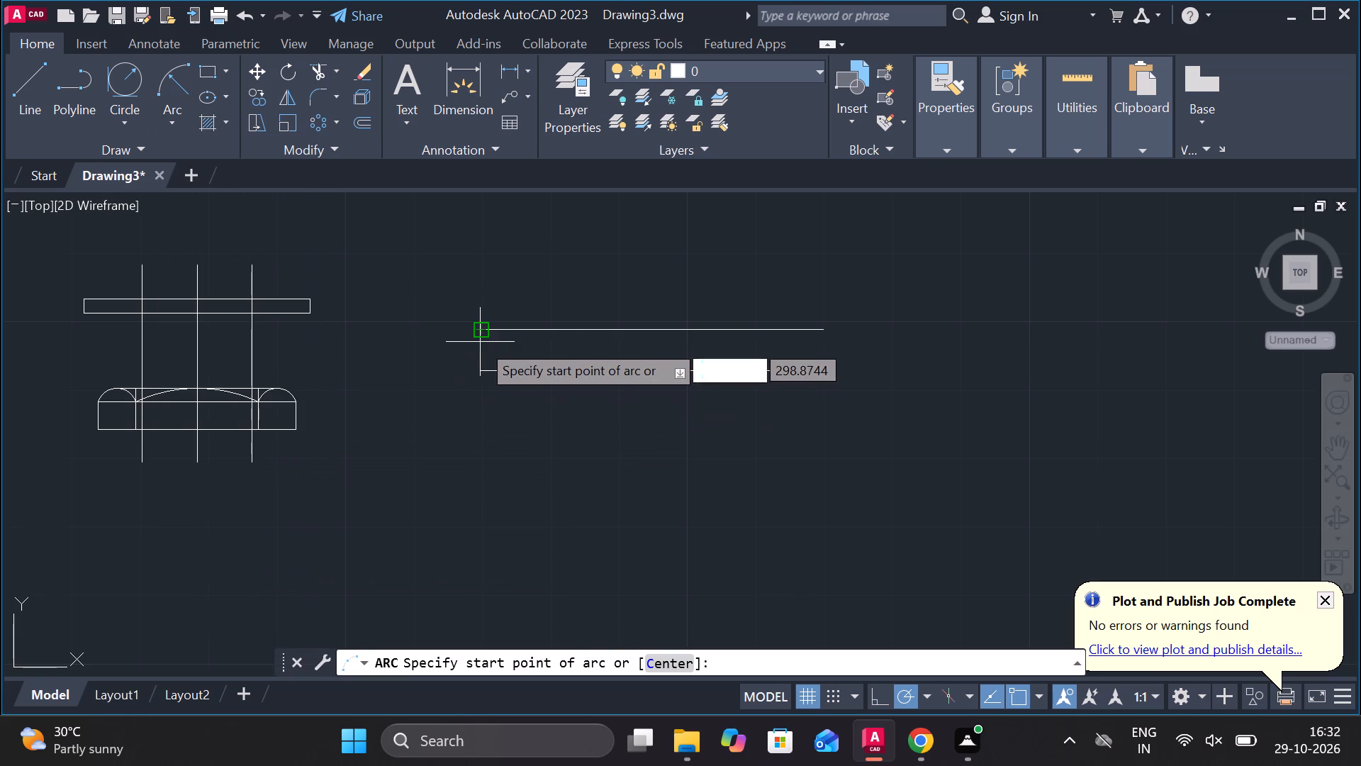
pyautogui.click(484, 329)
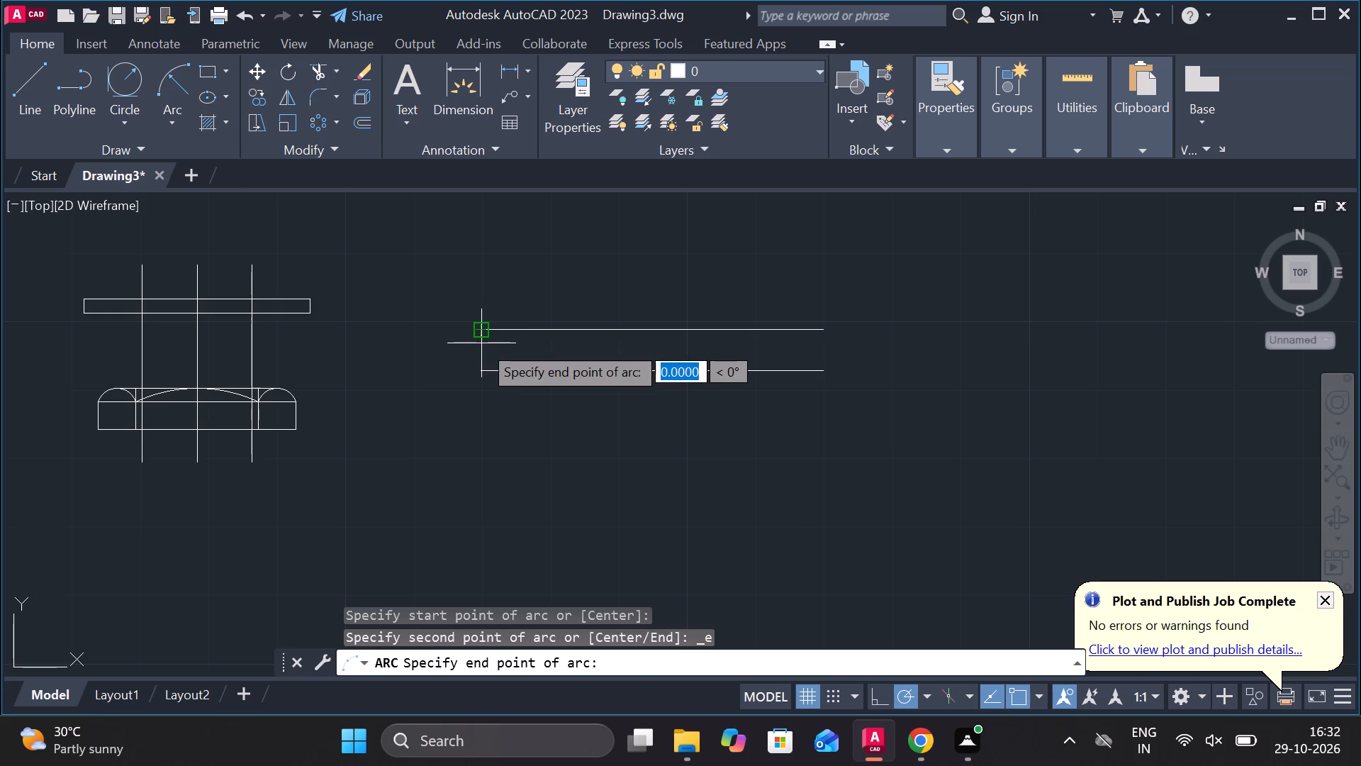
pyautogui.click(480, 365)
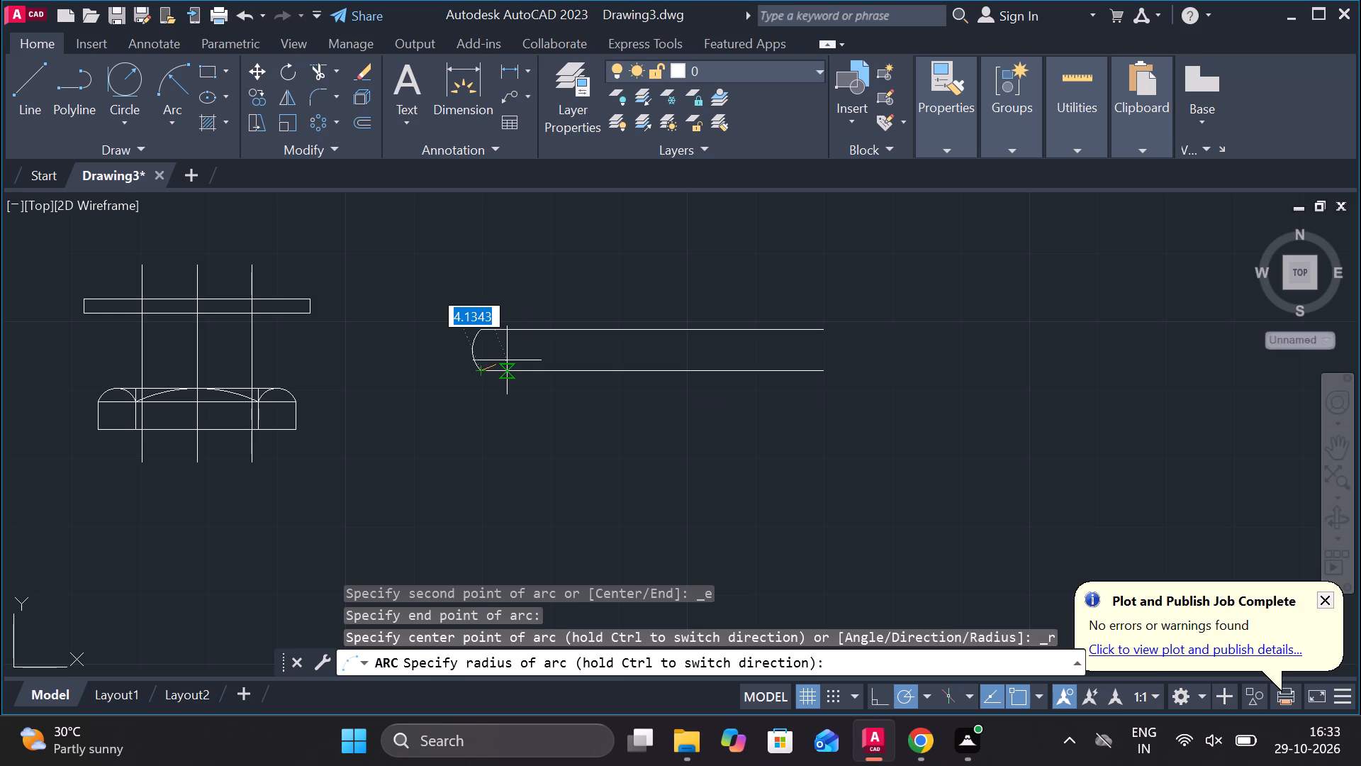
pyautogui.press('6')
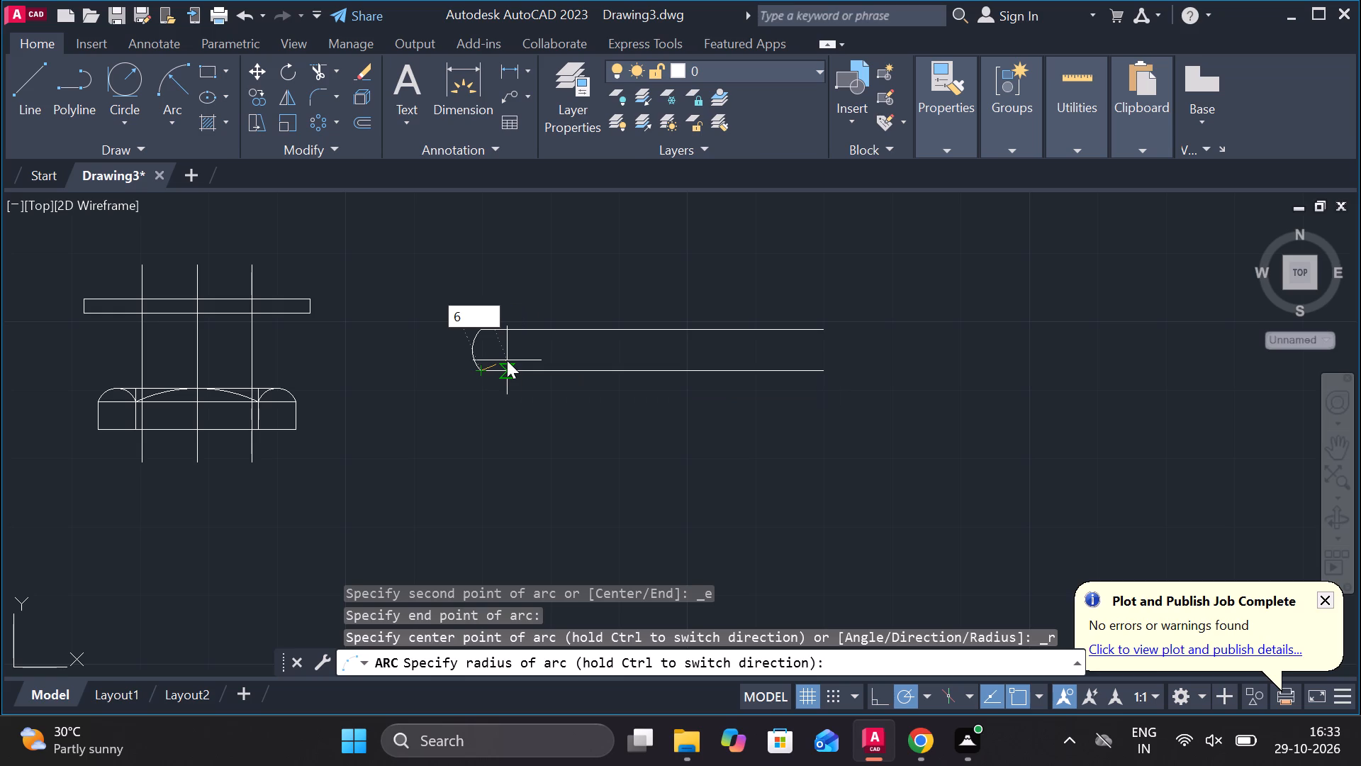
pyautogui.press('Return')
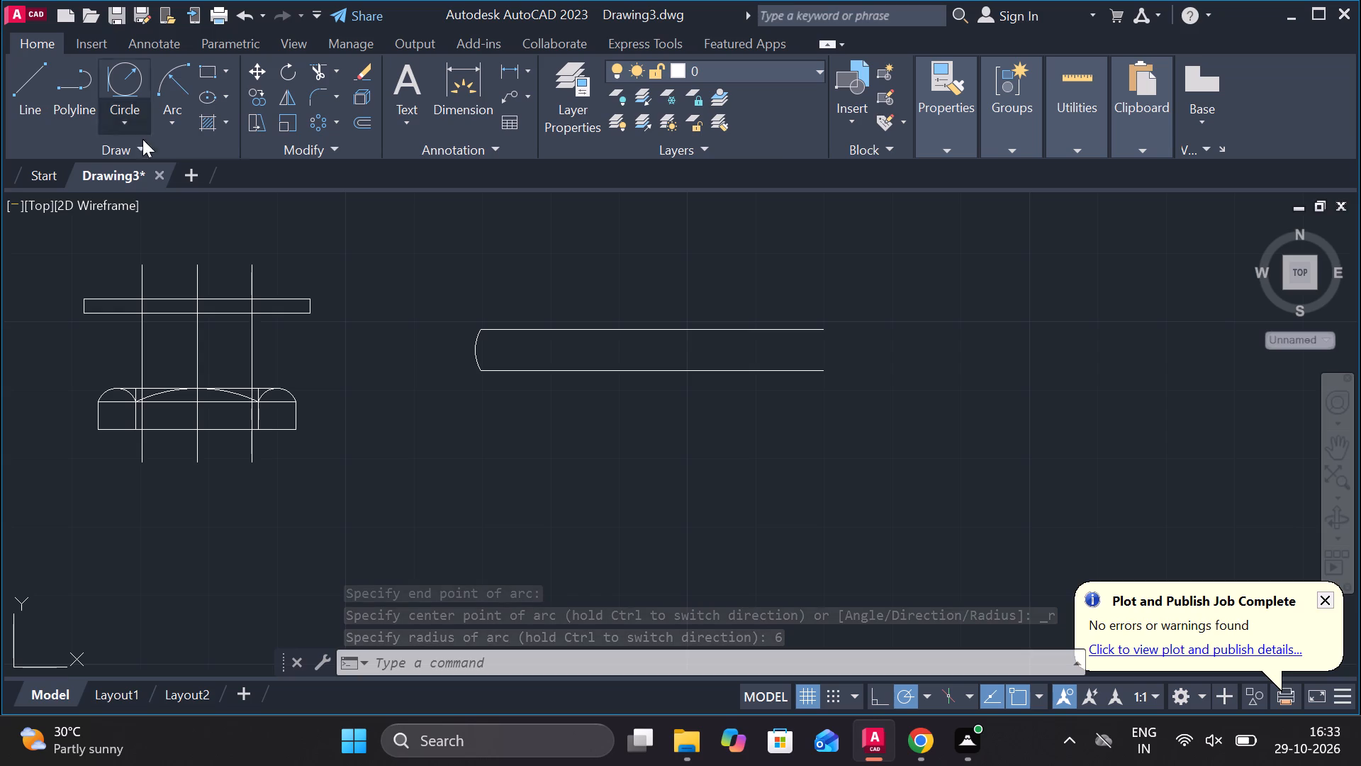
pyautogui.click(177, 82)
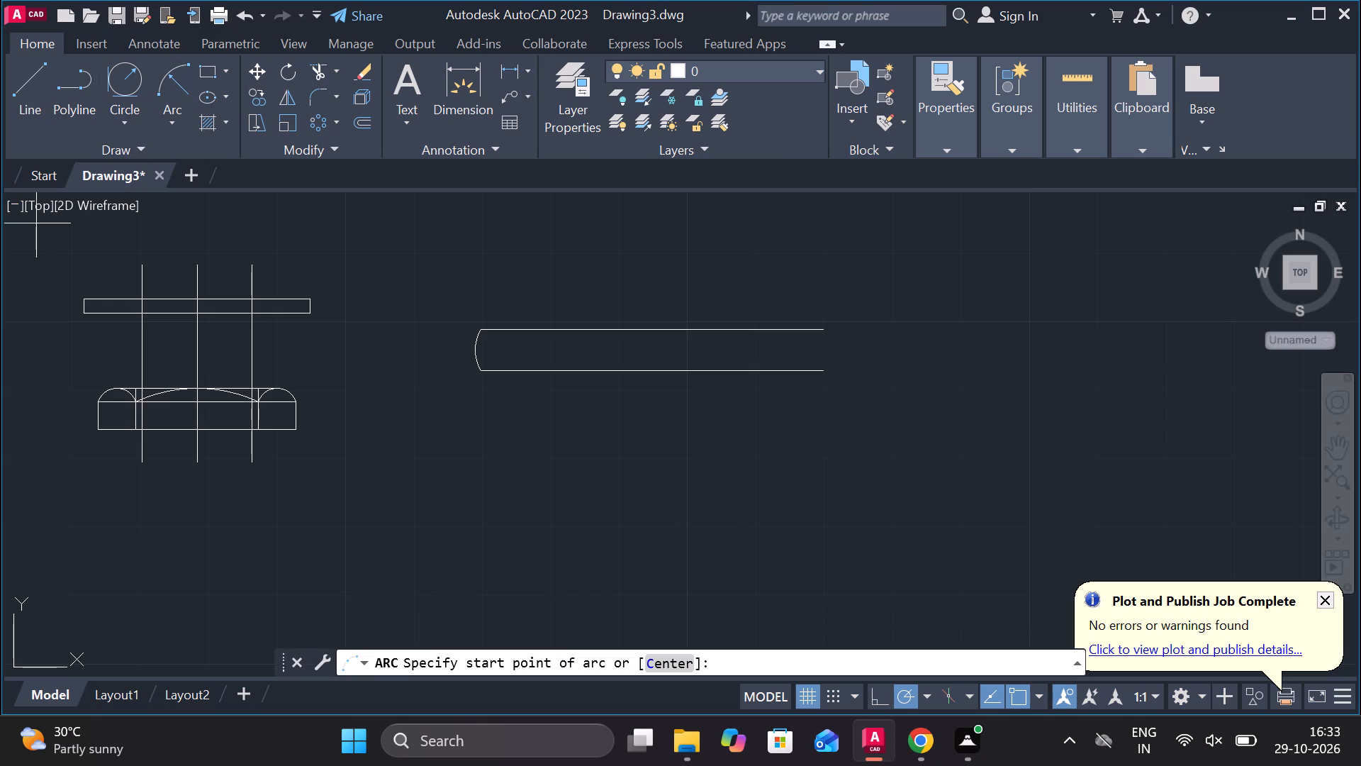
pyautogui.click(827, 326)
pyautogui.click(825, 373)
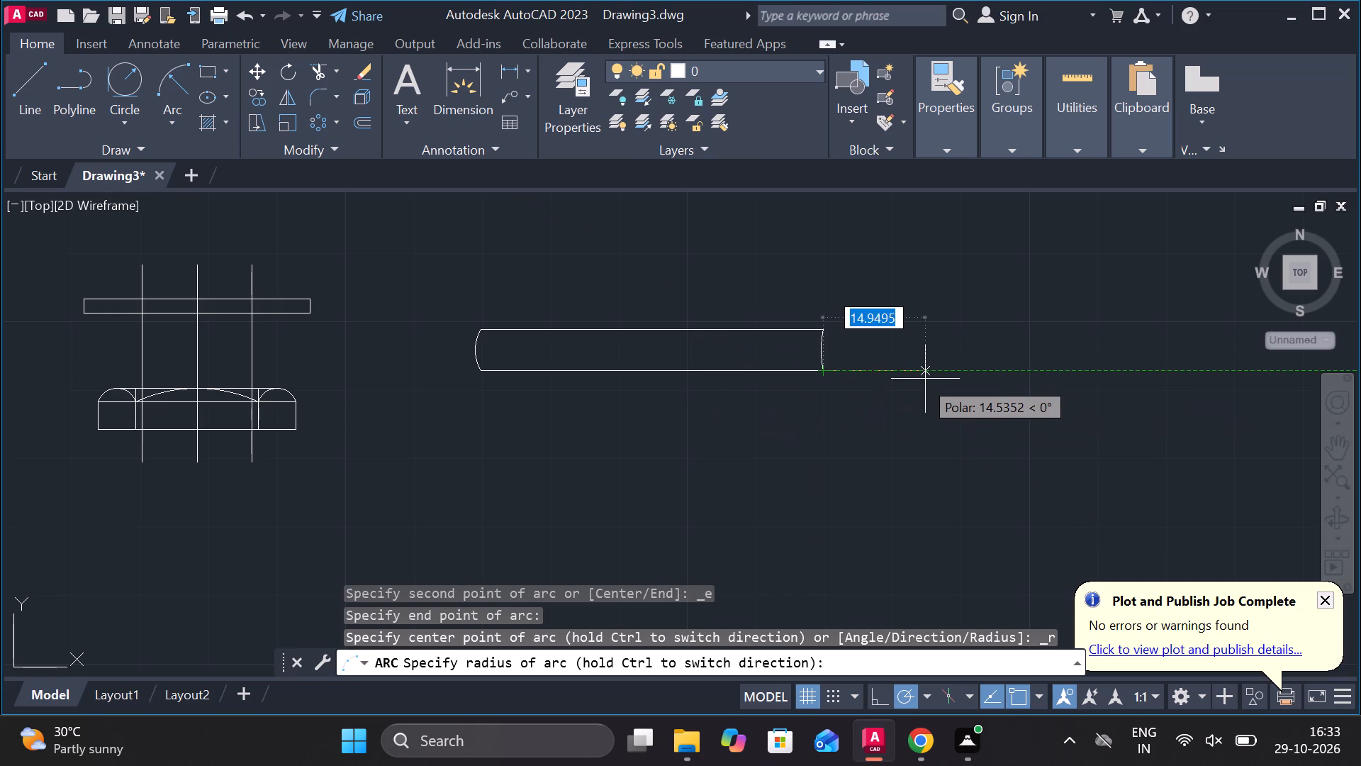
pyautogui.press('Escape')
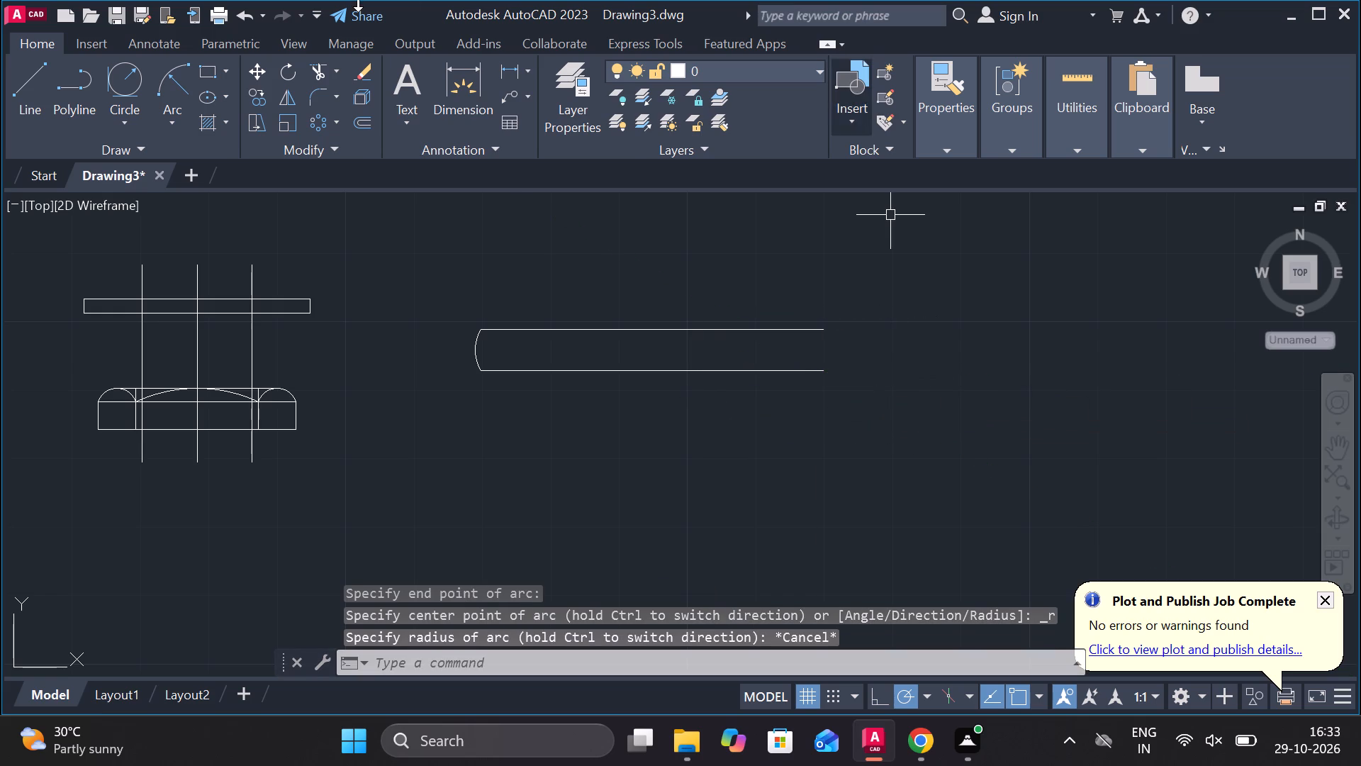
# Draw a Start, End, Radius arc of radius 6 joining the right ends of the two lines, bottom to top.
pyautogui.click(180, 84)
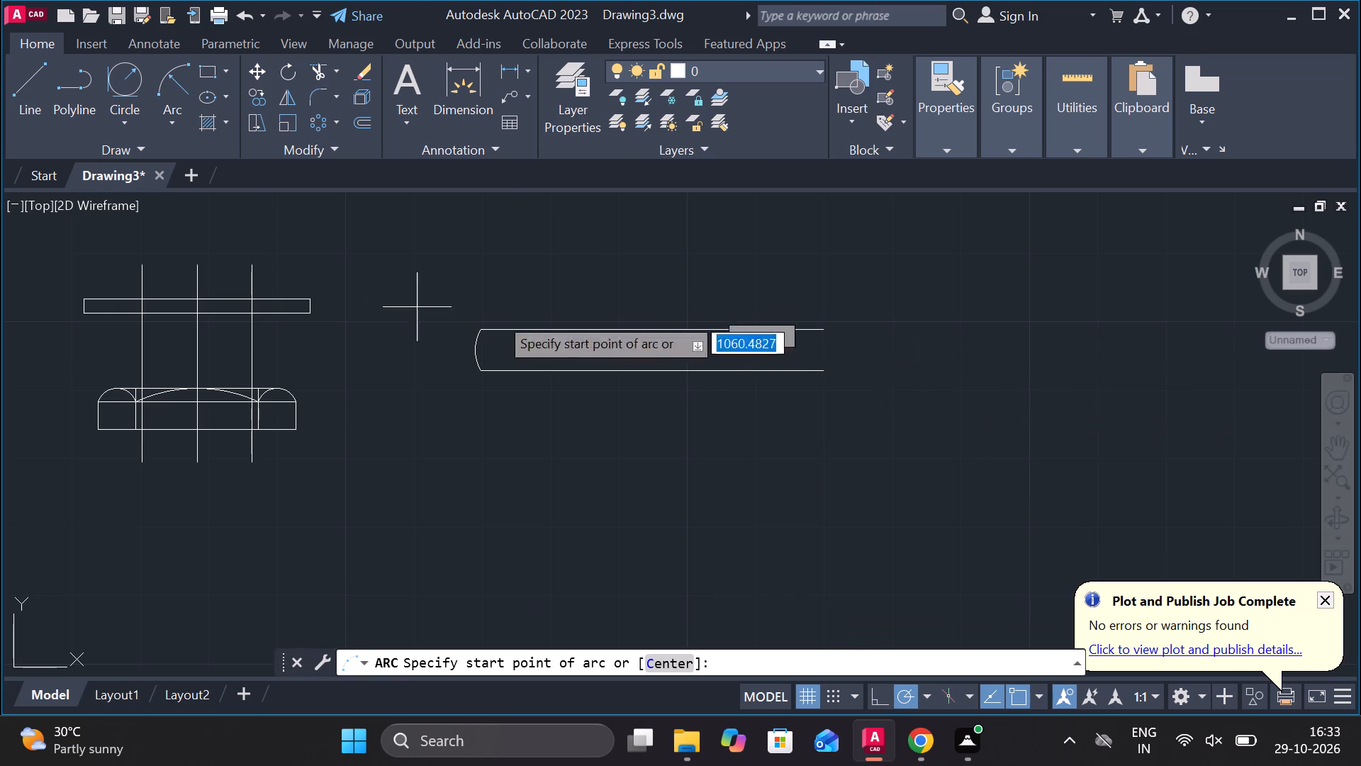
pyautogui.click(822, 378)
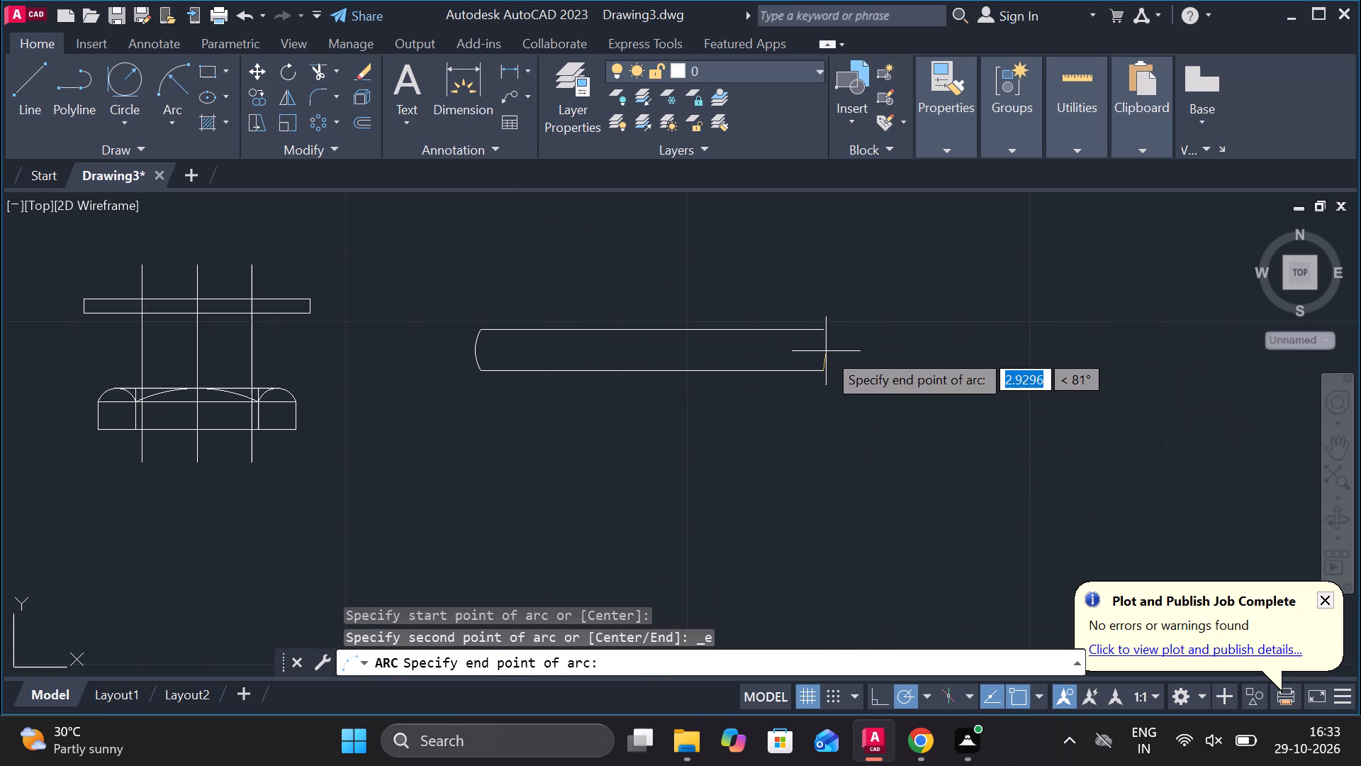
pyautogui.click(826, 336)
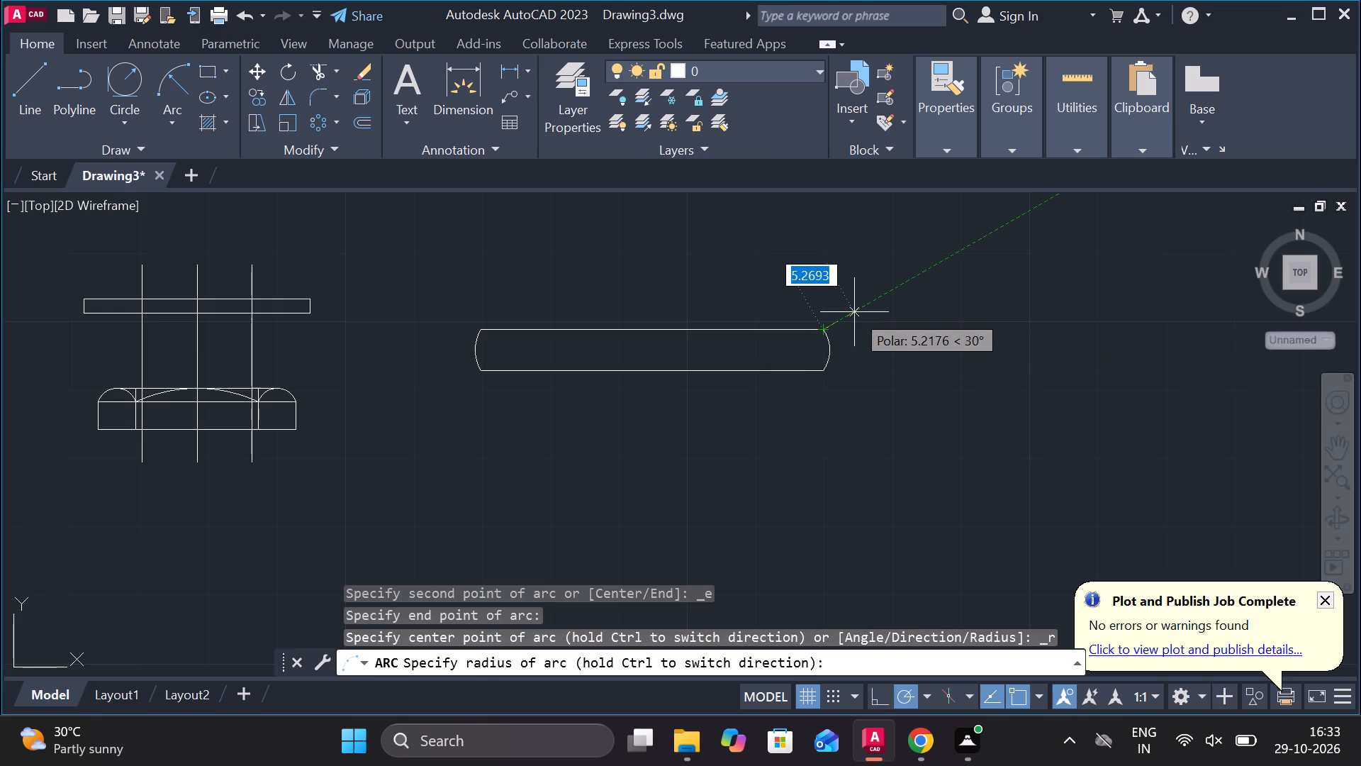
pyautogui.press('6')
pyautogui.press('Return')
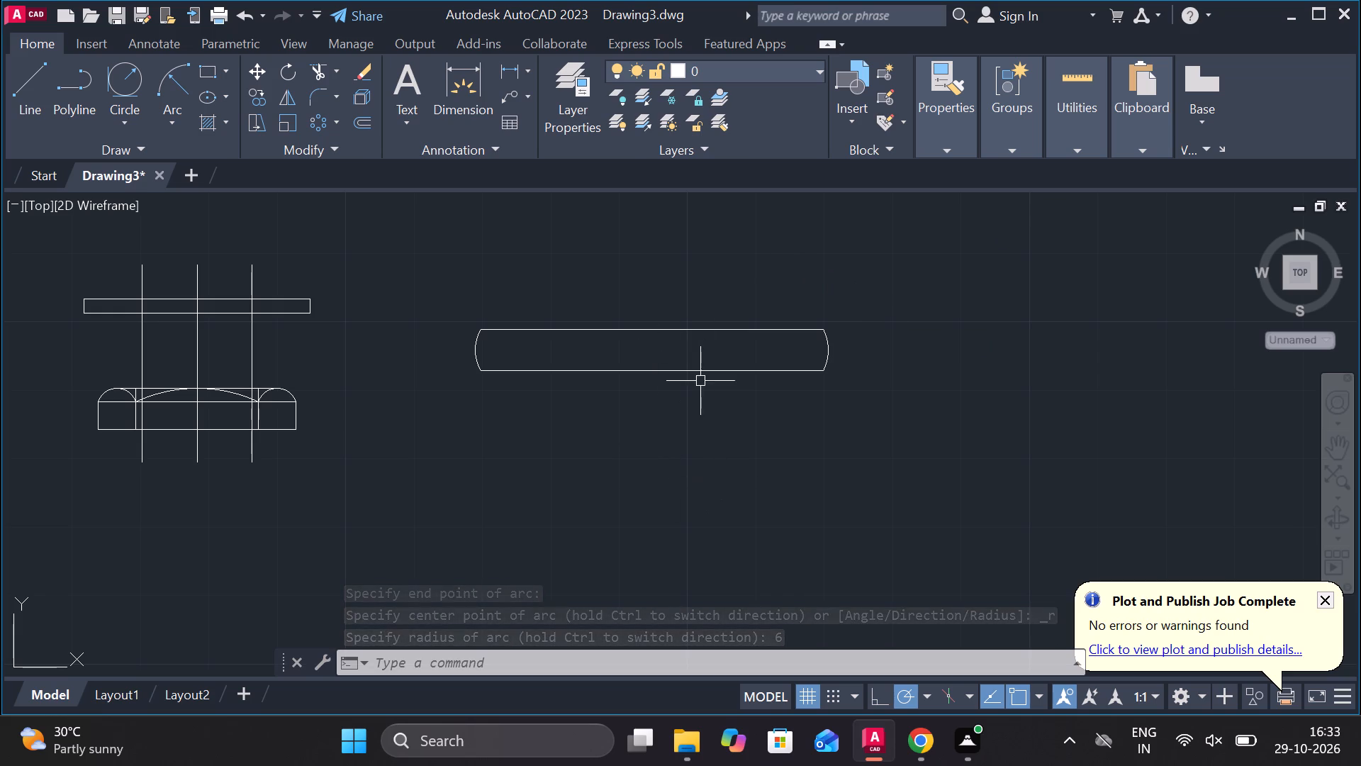
# Draw a vertical centre line about 44 long through the midpoints of the two 50-long lines, extending above and below them.
pyautogui.click(41, 91)
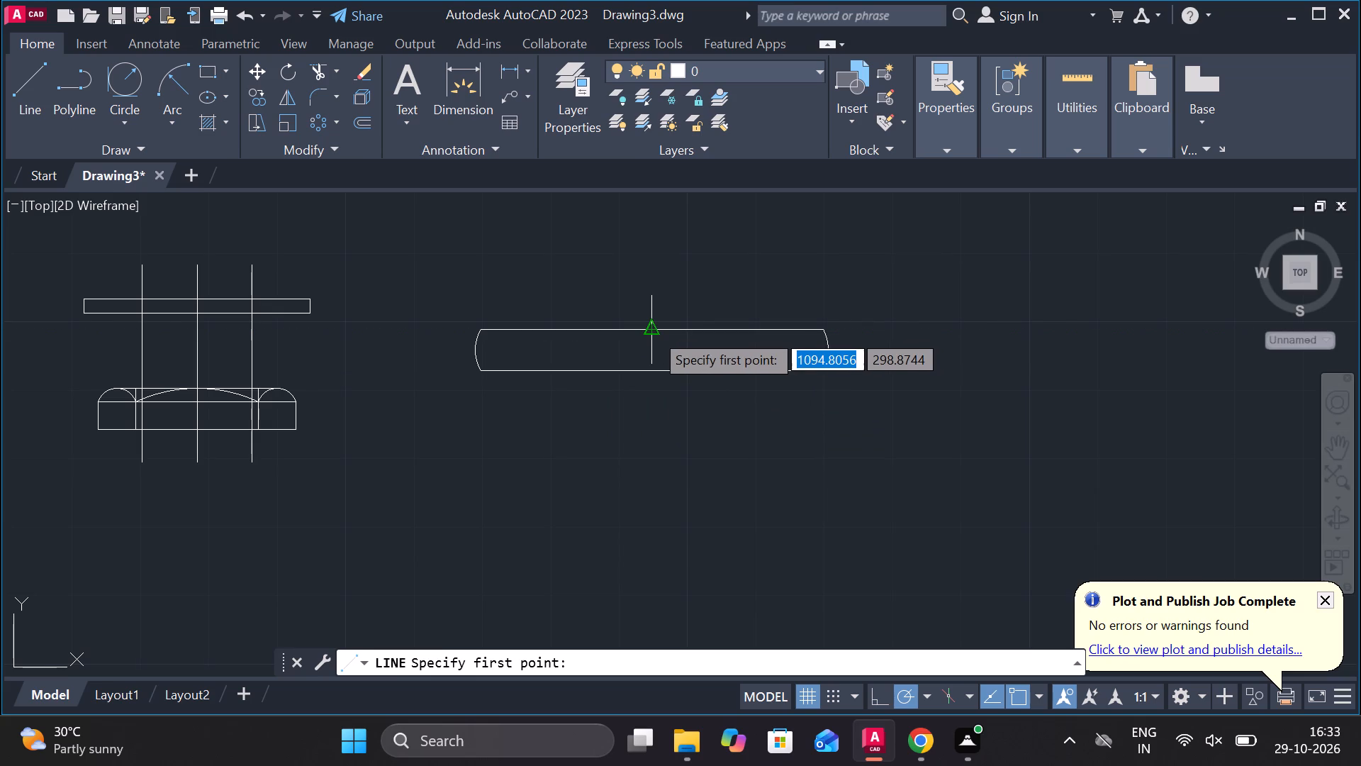
pyautogui.click(651, 252)
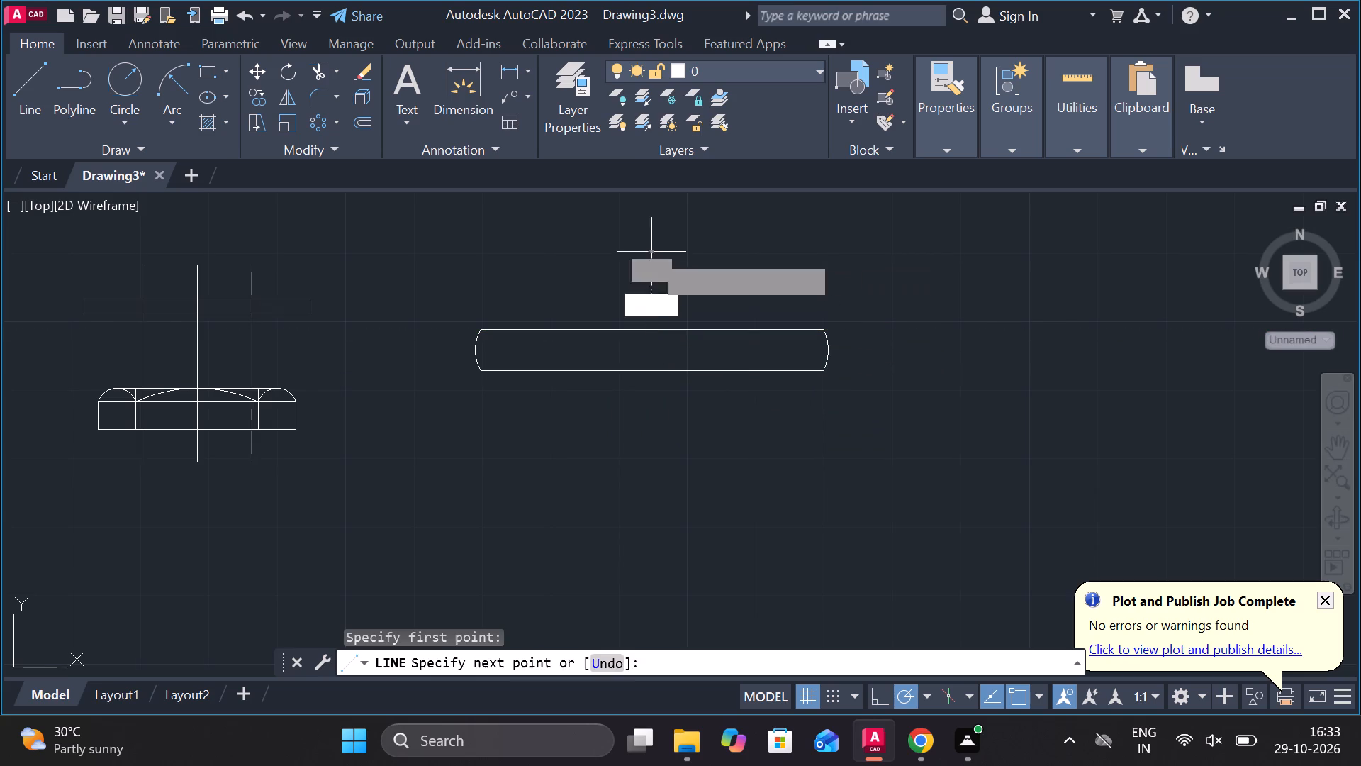
pyautogui.click(649, 552)
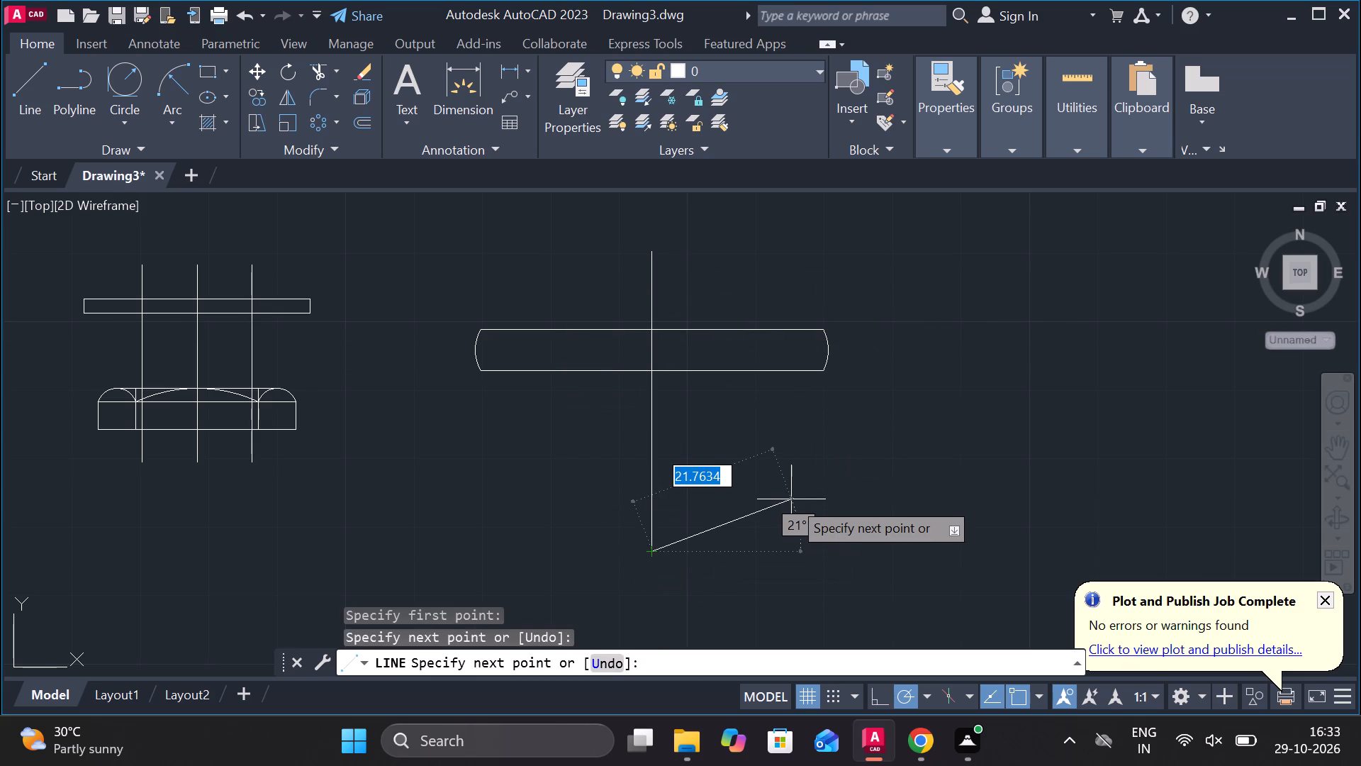
pyautogui.press('Escape')
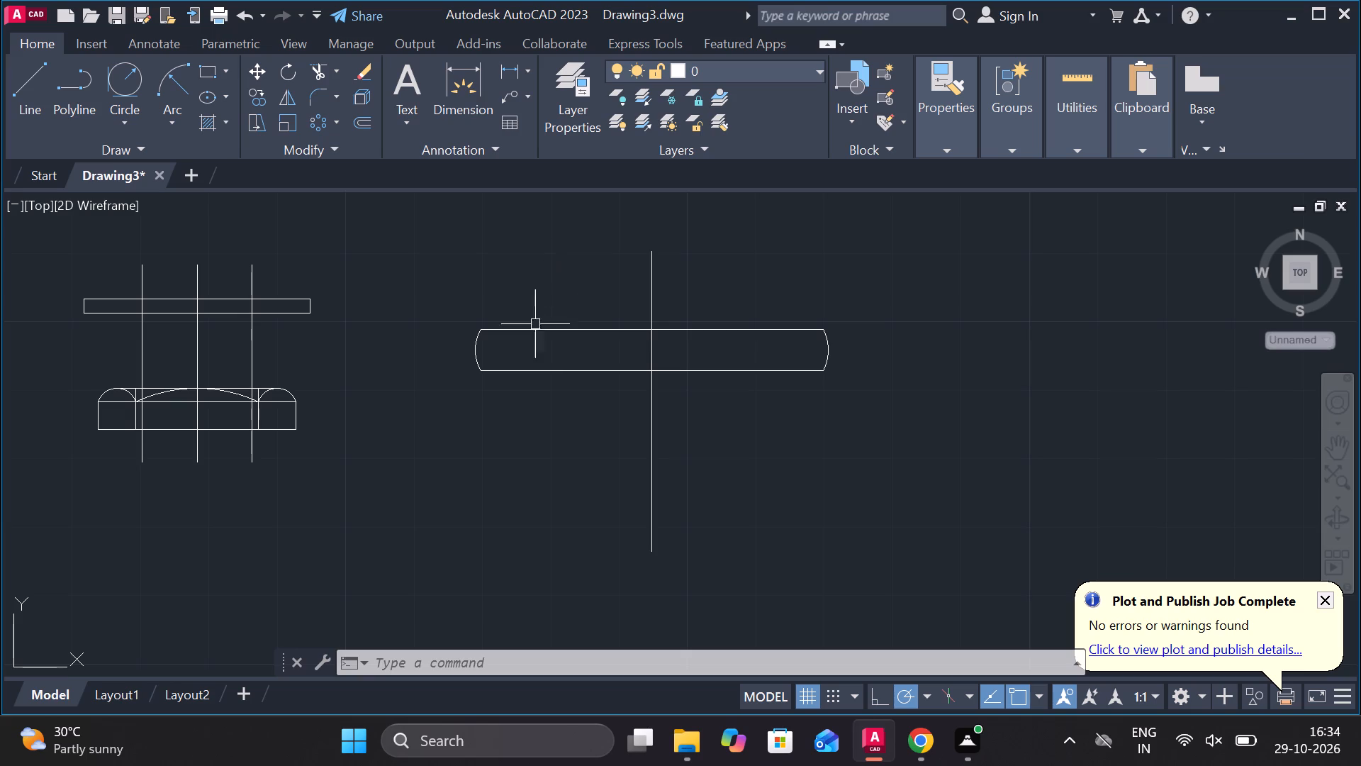
# Draw a horizontal line 33 long in the empty space below and left of the round-ended bar.
pyautogui.click(28, 101)
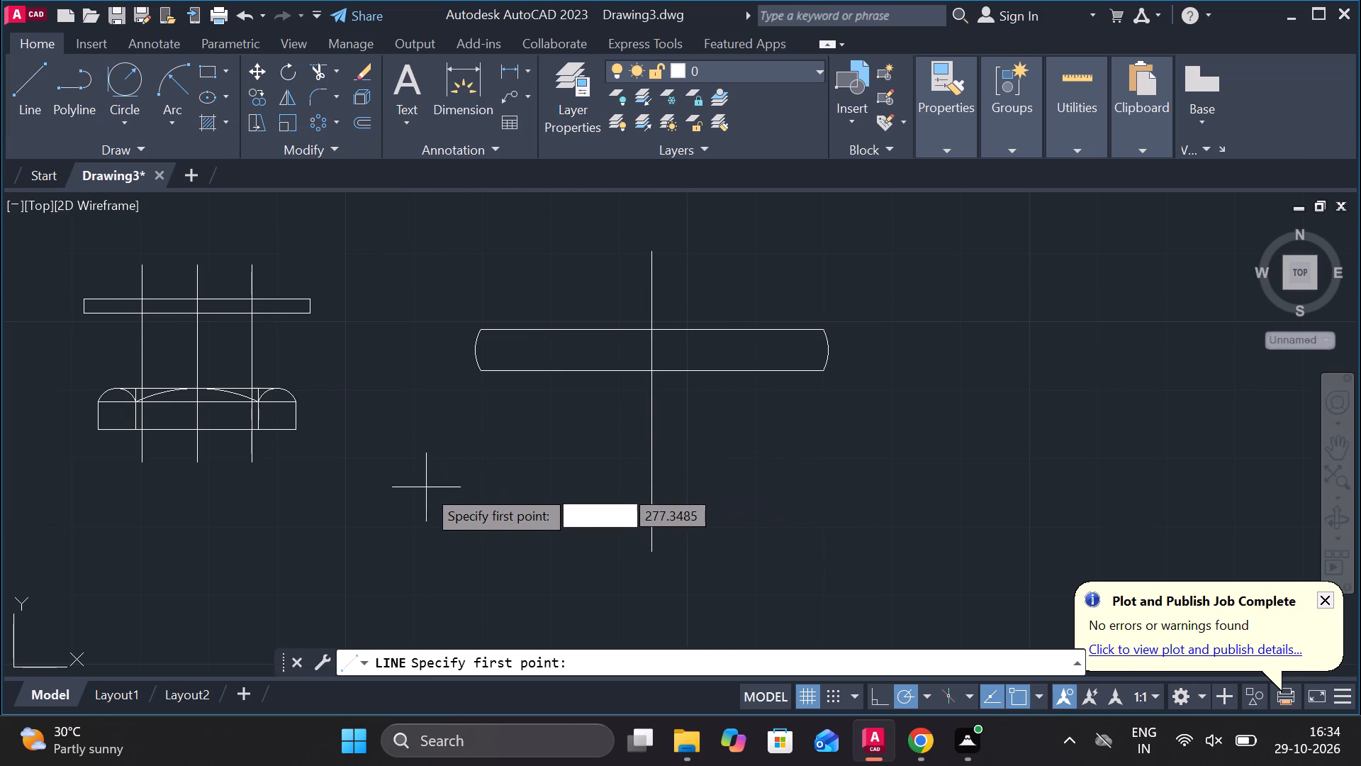
pyautogui.click(394, 499)
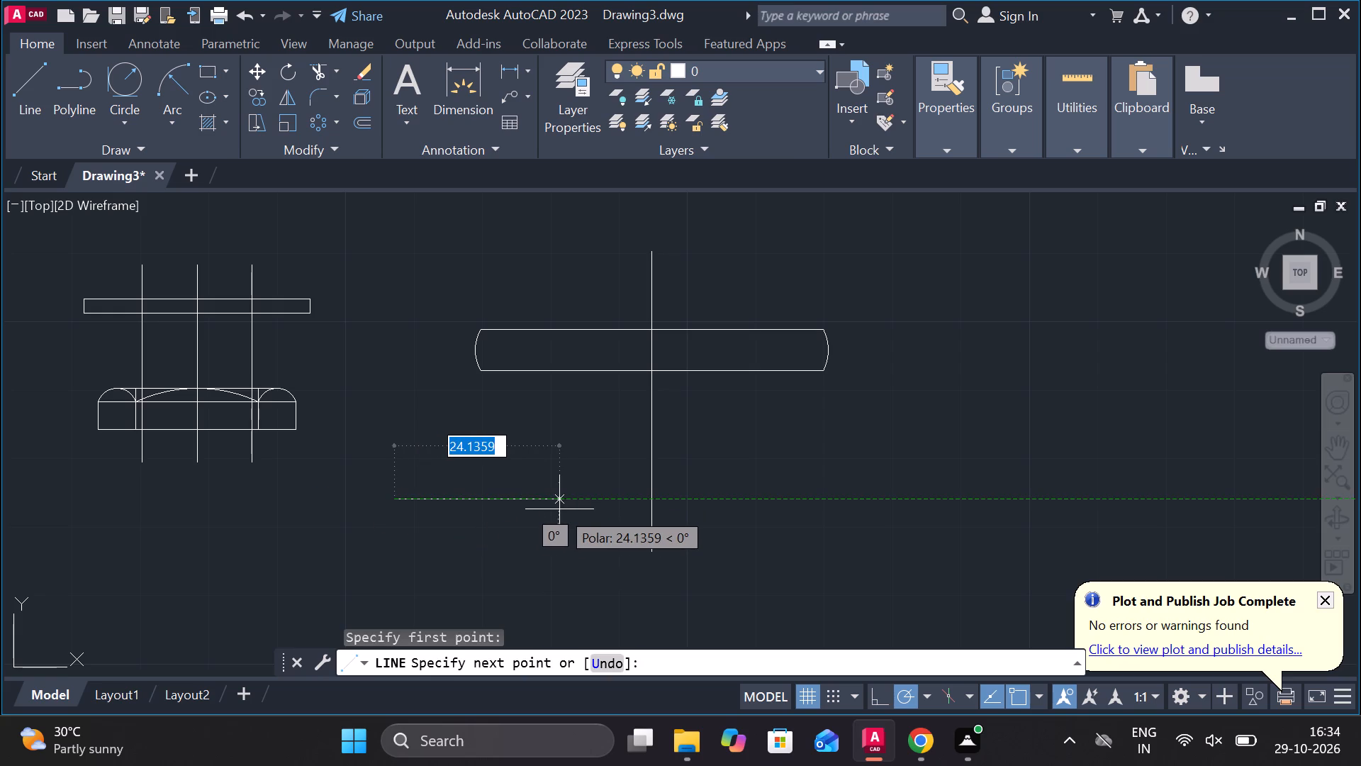
pyautogui.write('33')
pyautogui.press('Return')
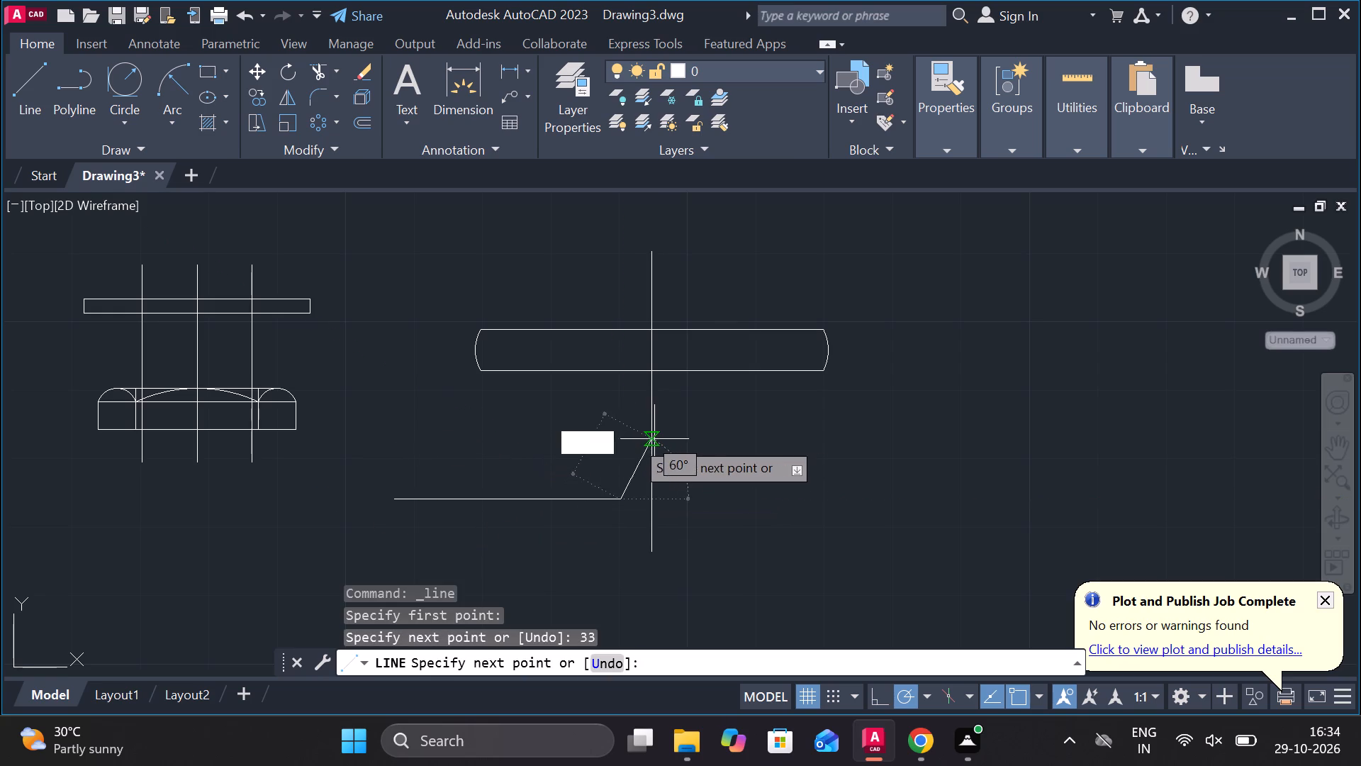
pyautogui.press('Escape')
# Move the 33-long line by its midpoint onto the midpoint of the bar's top edge.
pyautogui.click(478, 499)
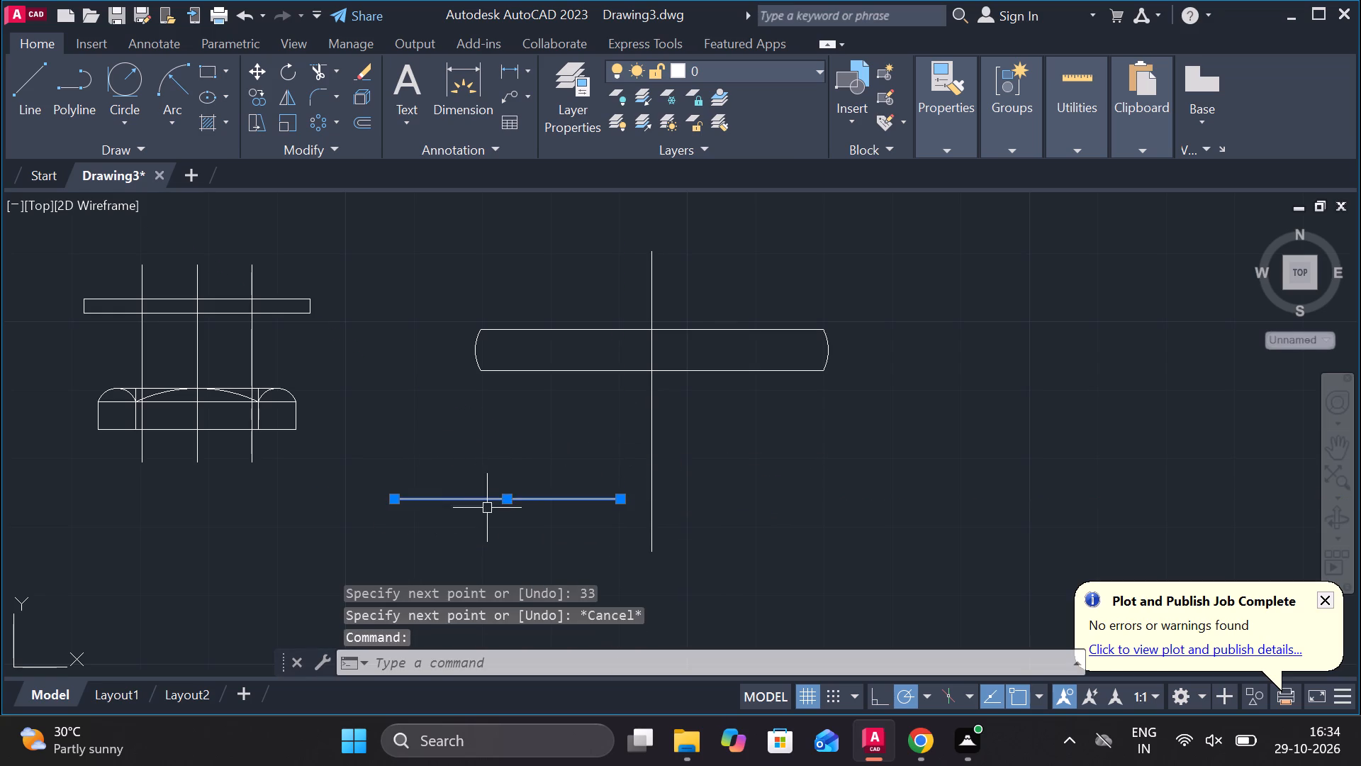
pyautogui.click(510, 500)
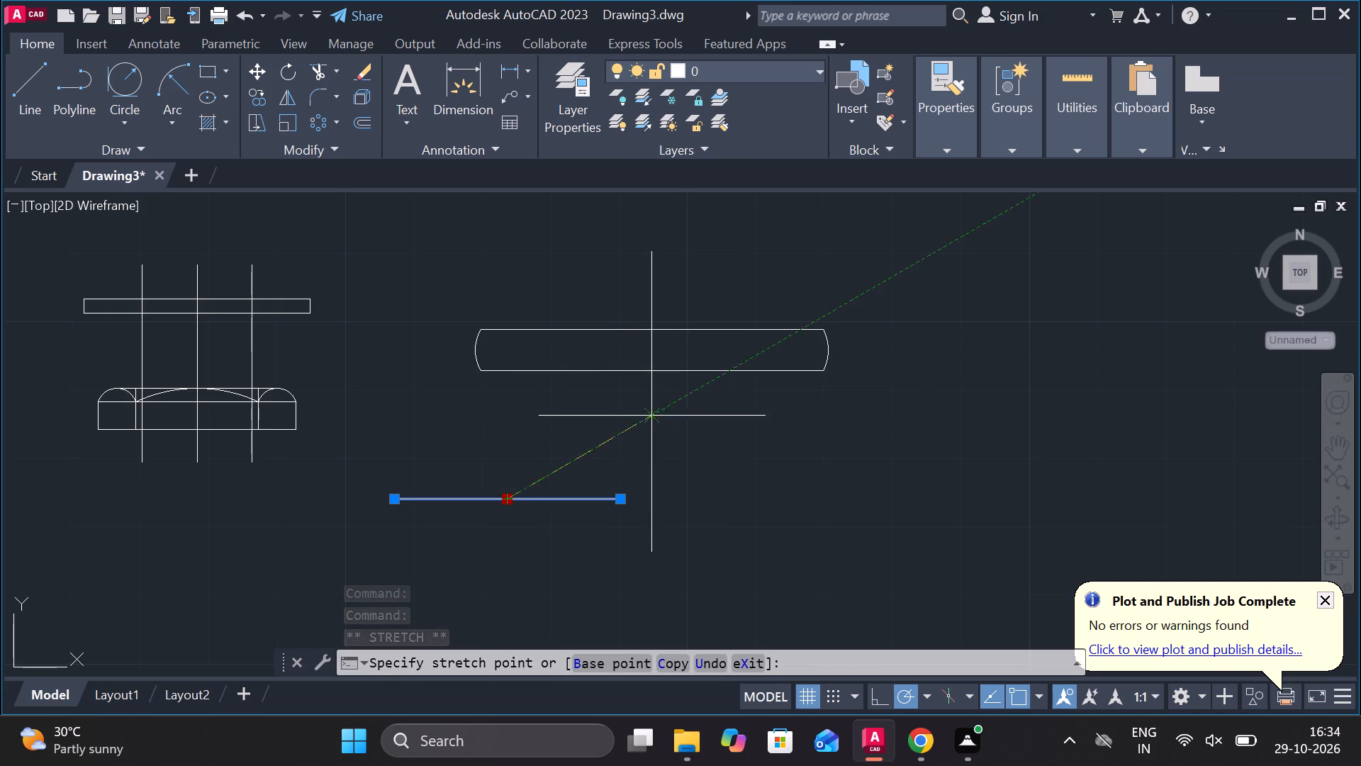
pyautogui.click(656, 331)
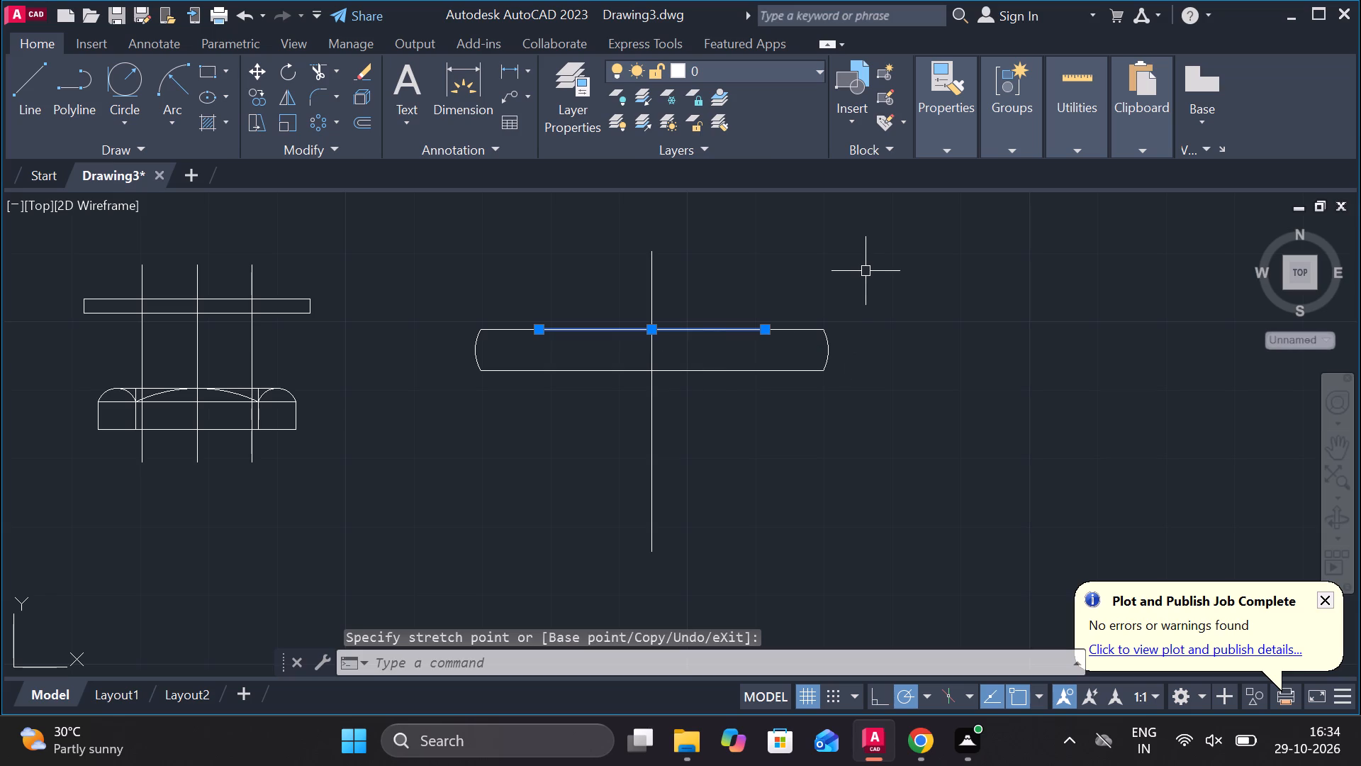
pyautogui.press('Escape')
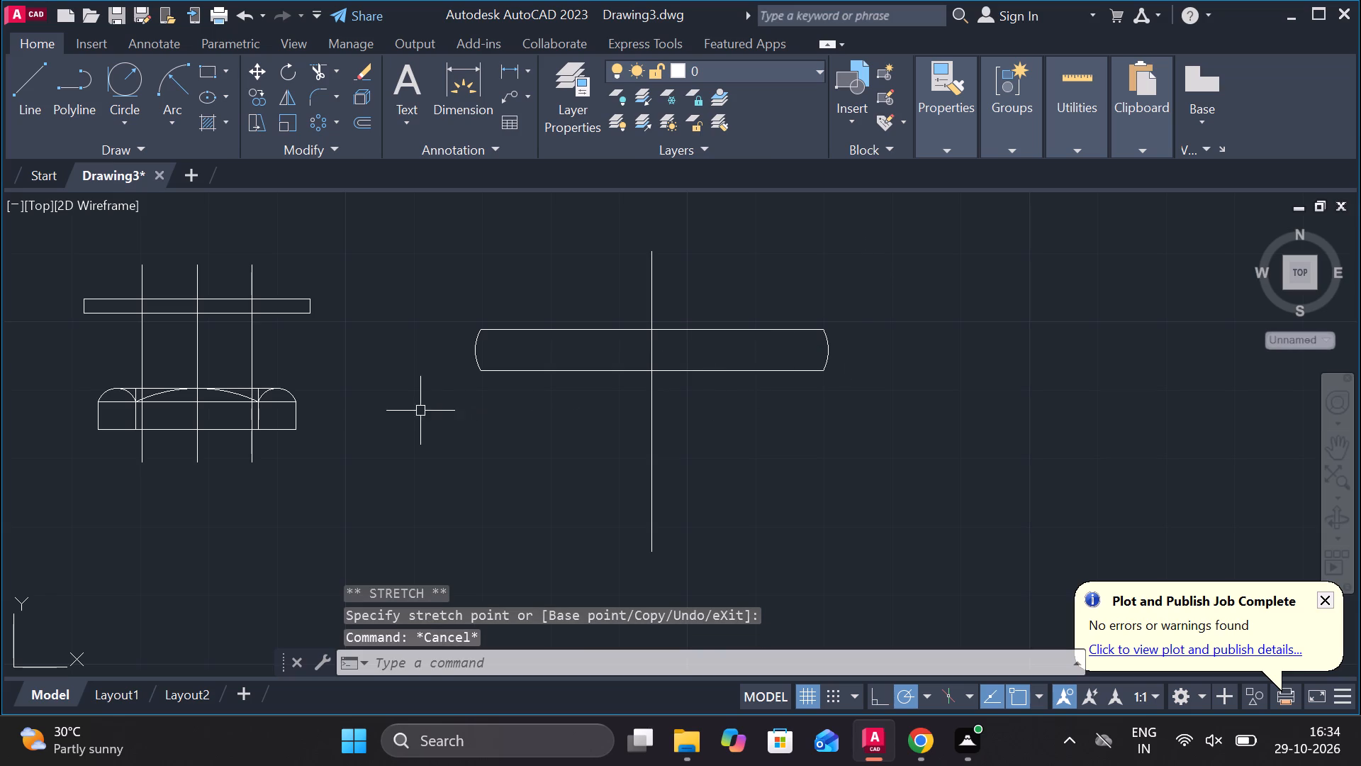
# Draw another horizontal line 33 long in the empty space below and right of the round-ended bar.
pyautogui.click(24, 87)
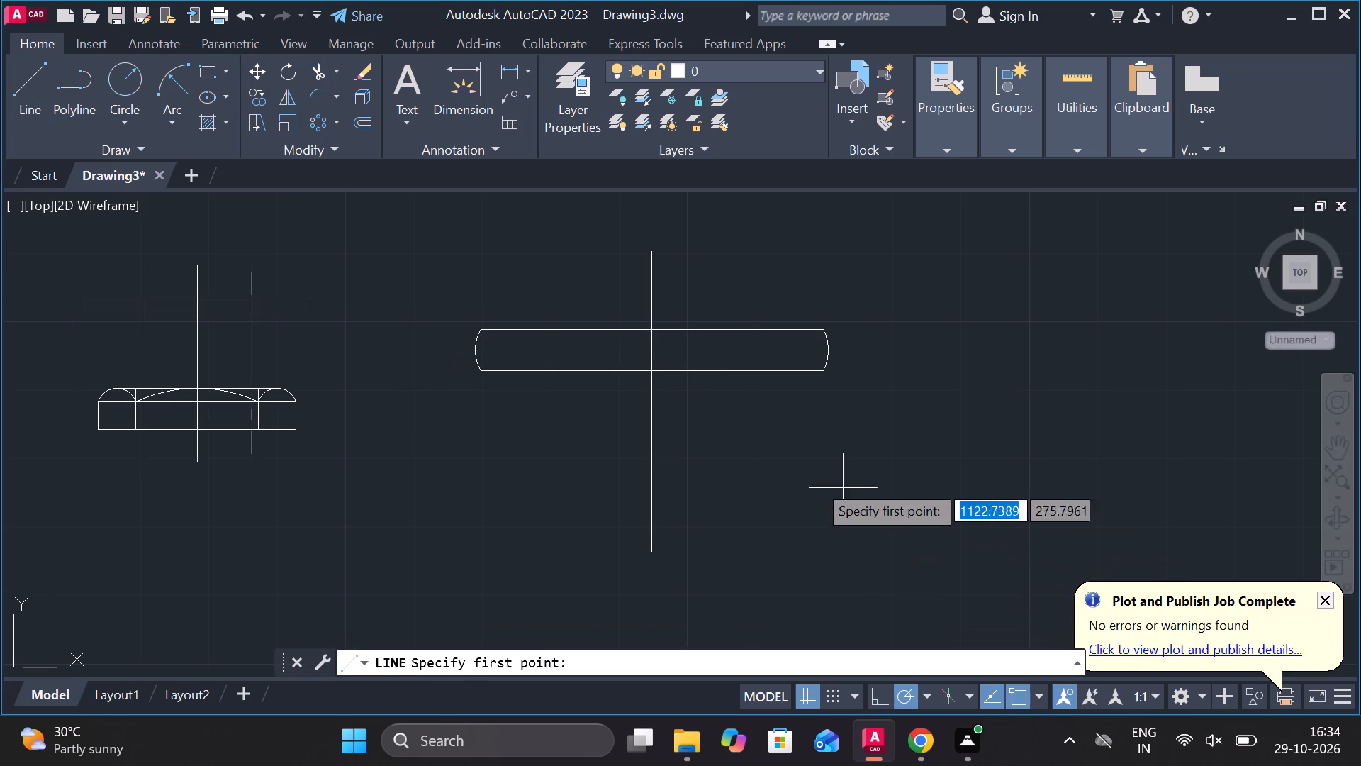
pyautogui.click(766, 555)
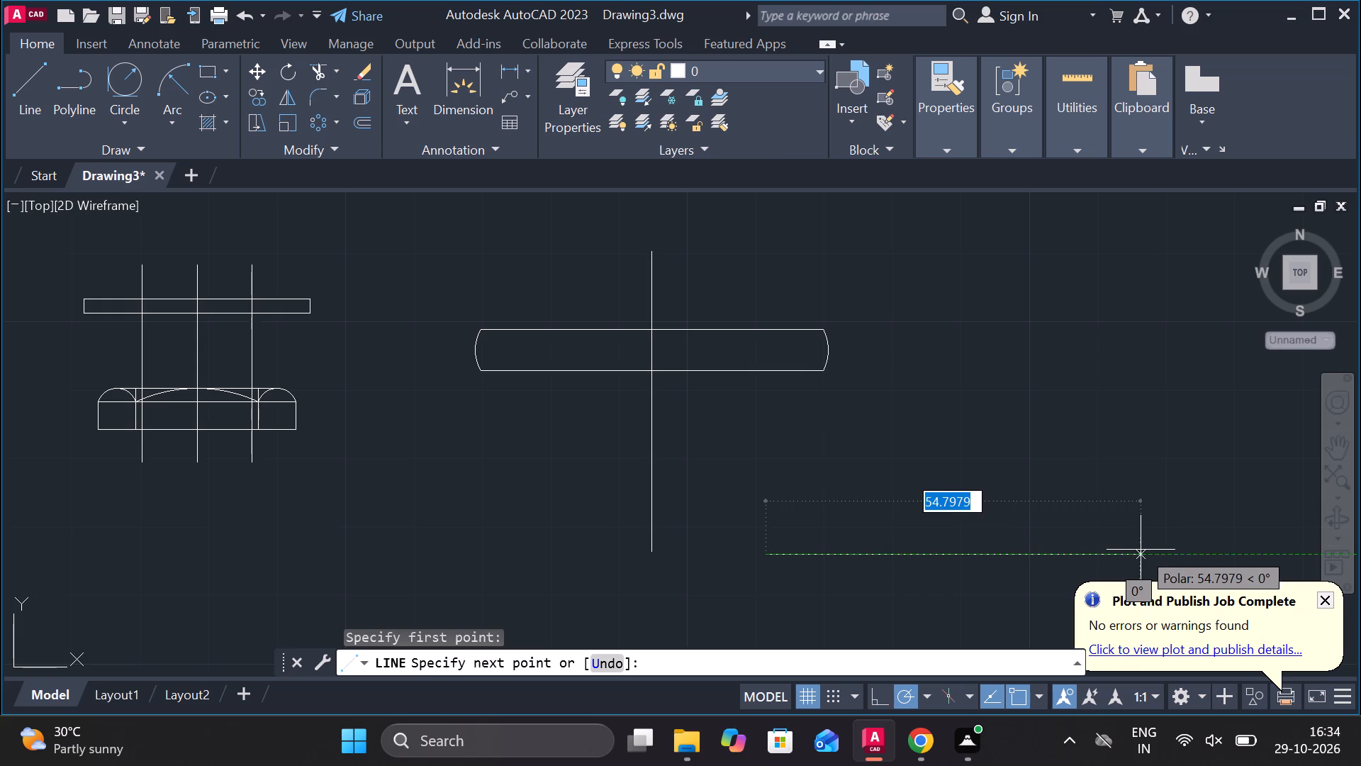
pyautogui.write('33')
pyautogui.press('Return')
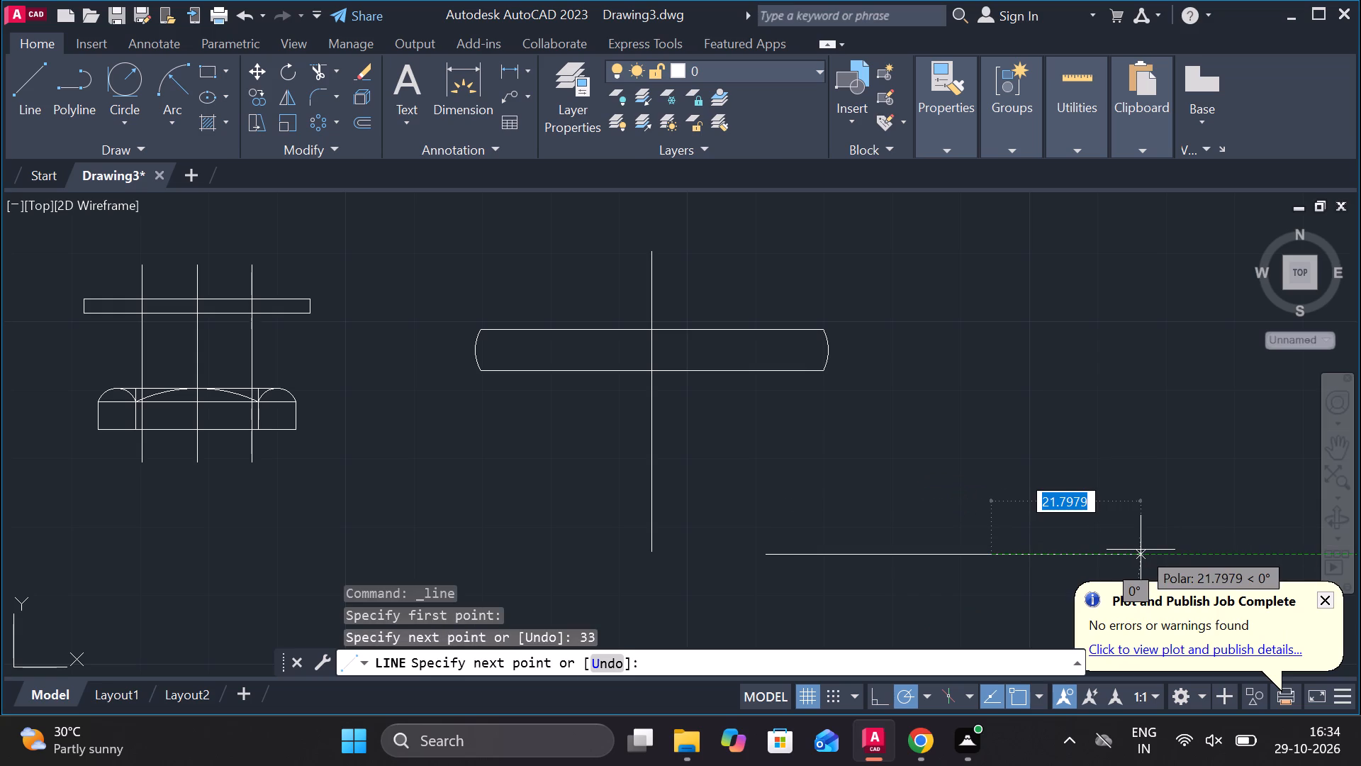
pyautogui.press('Escape')
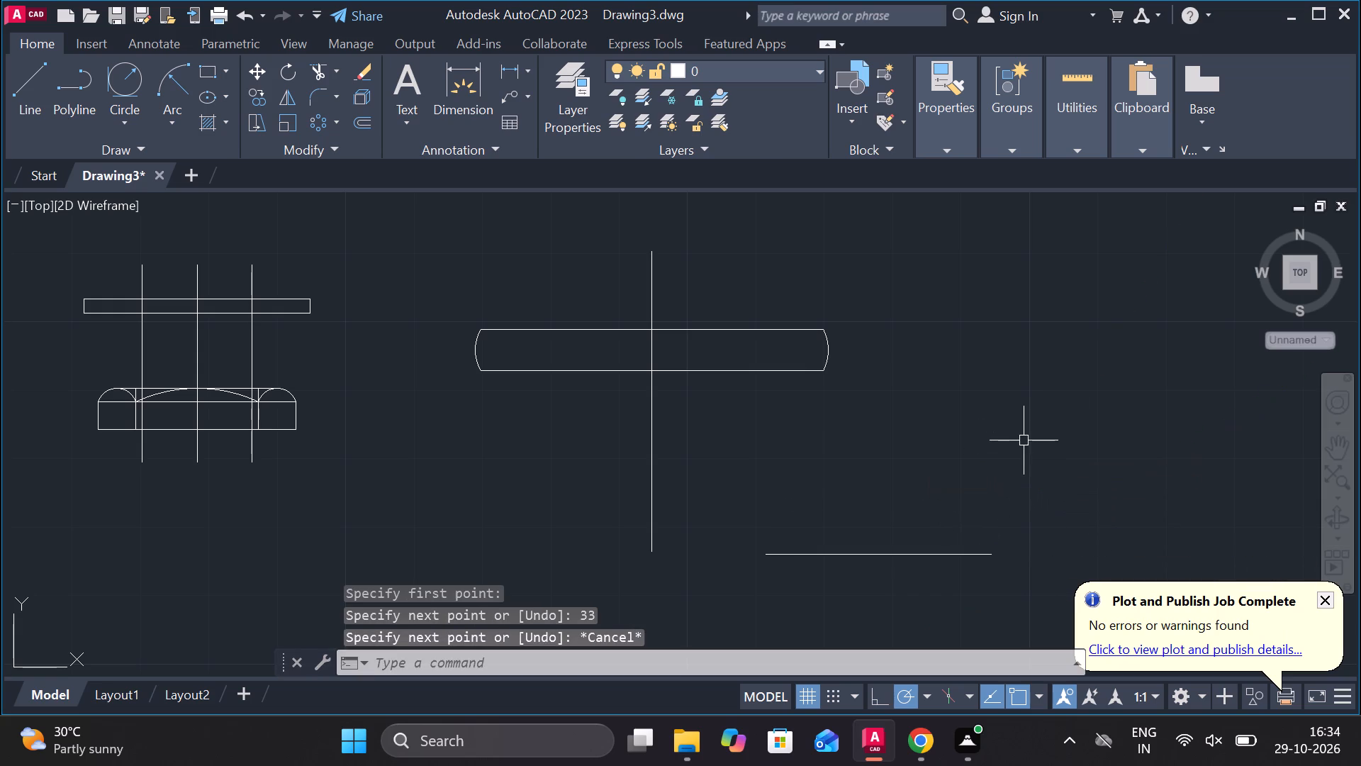
# Move the second 33-long line by its midpoint onto the midpoint of the bar's top edge.
pyautogui.click(884, 555)
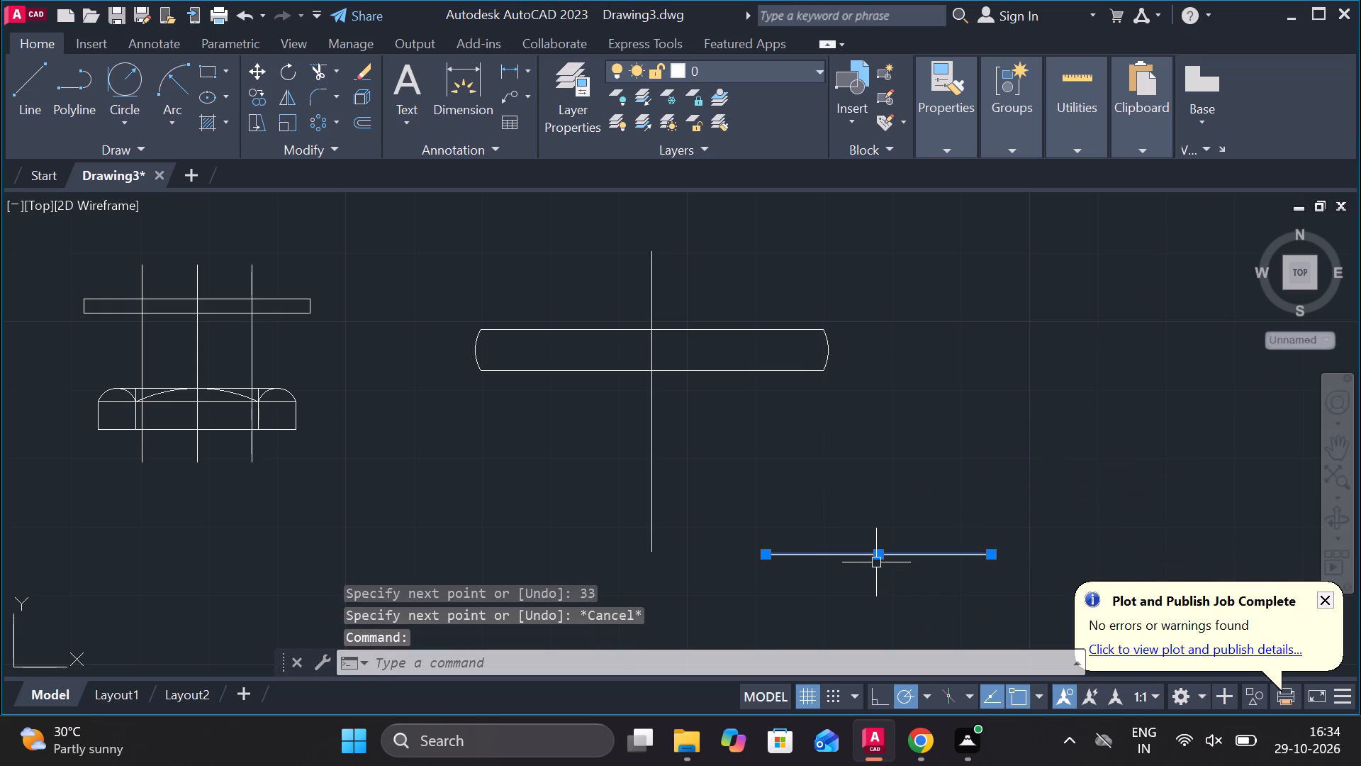
pyautogui.click(878, 550)
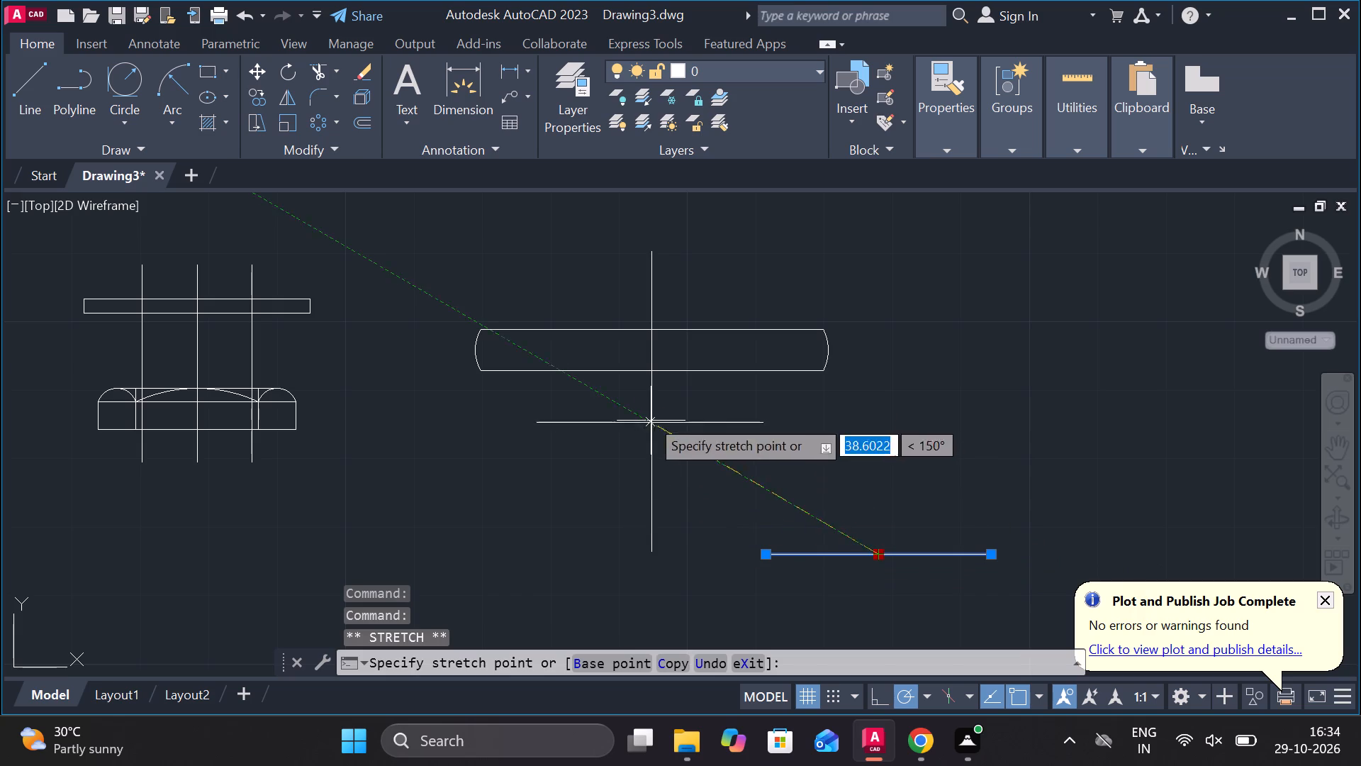
pyautogui.click(655, 327)
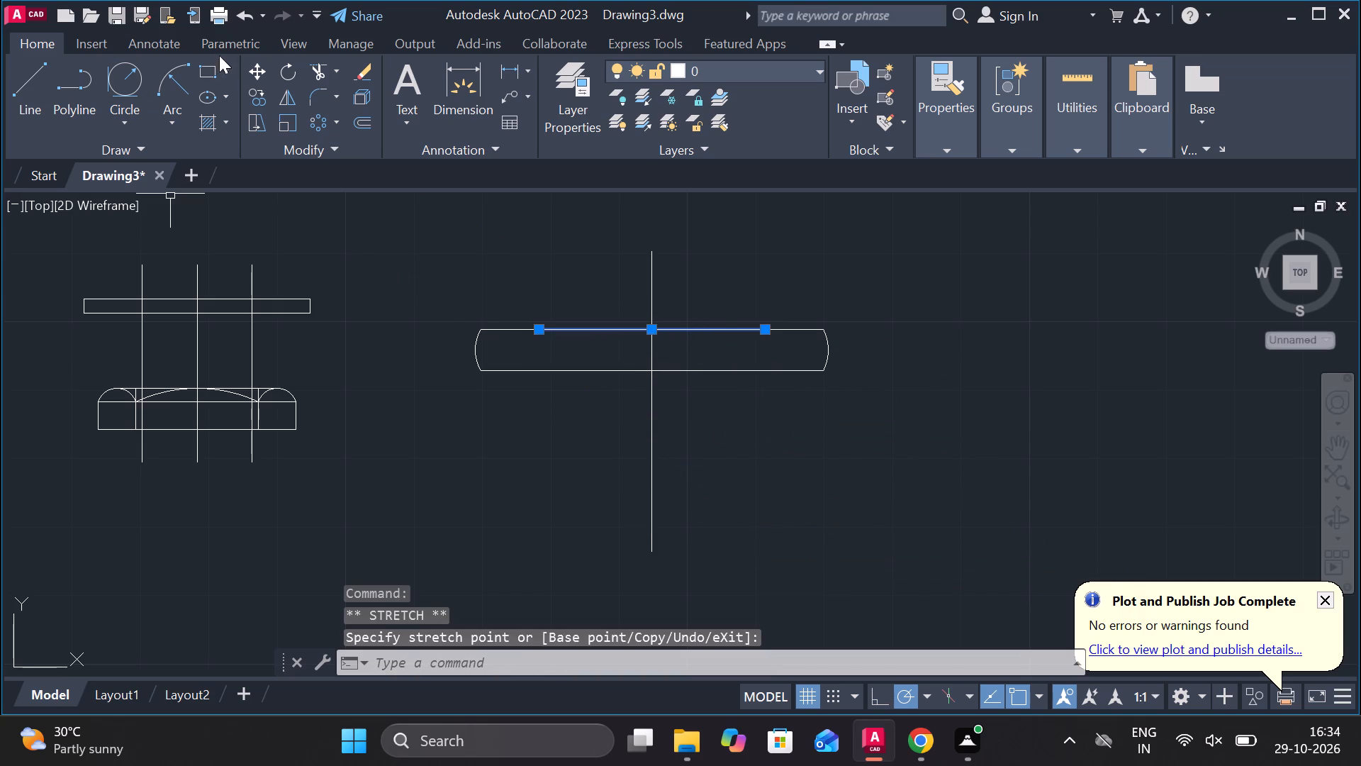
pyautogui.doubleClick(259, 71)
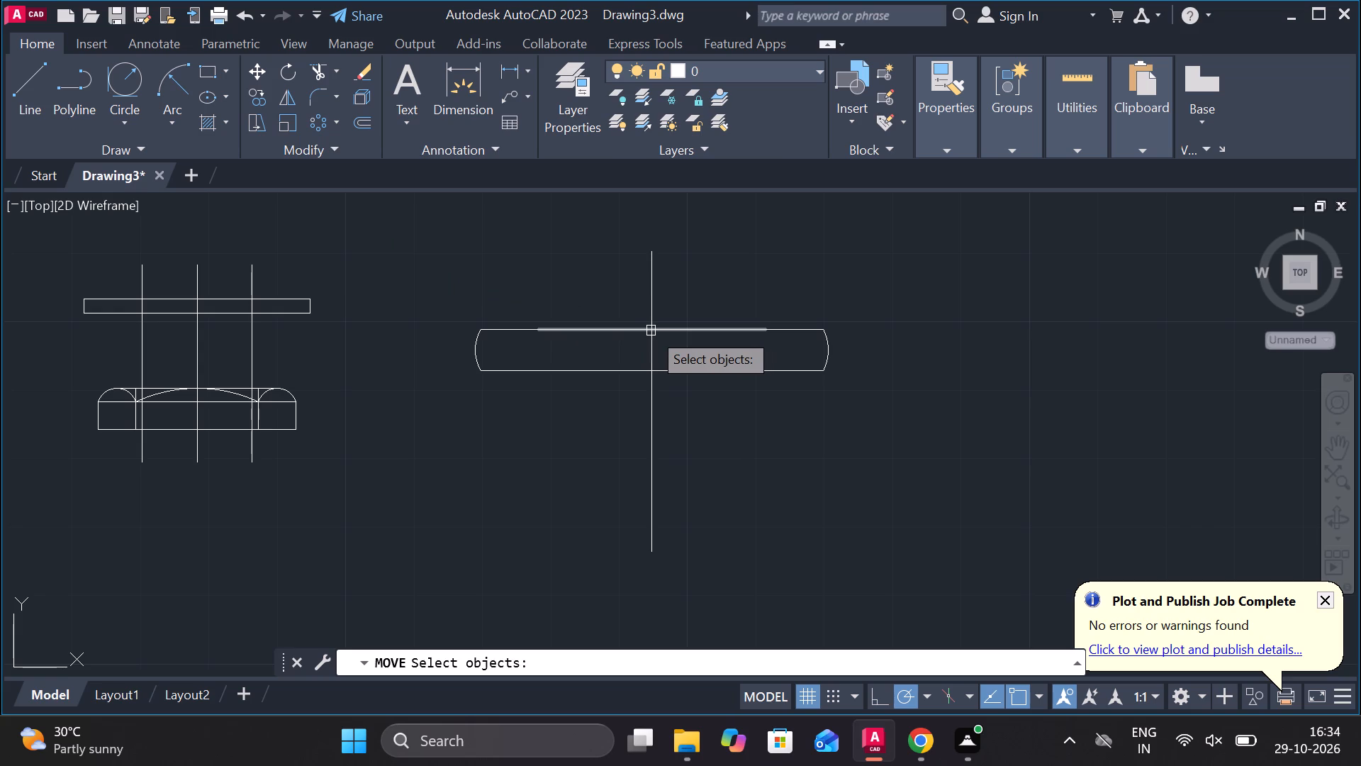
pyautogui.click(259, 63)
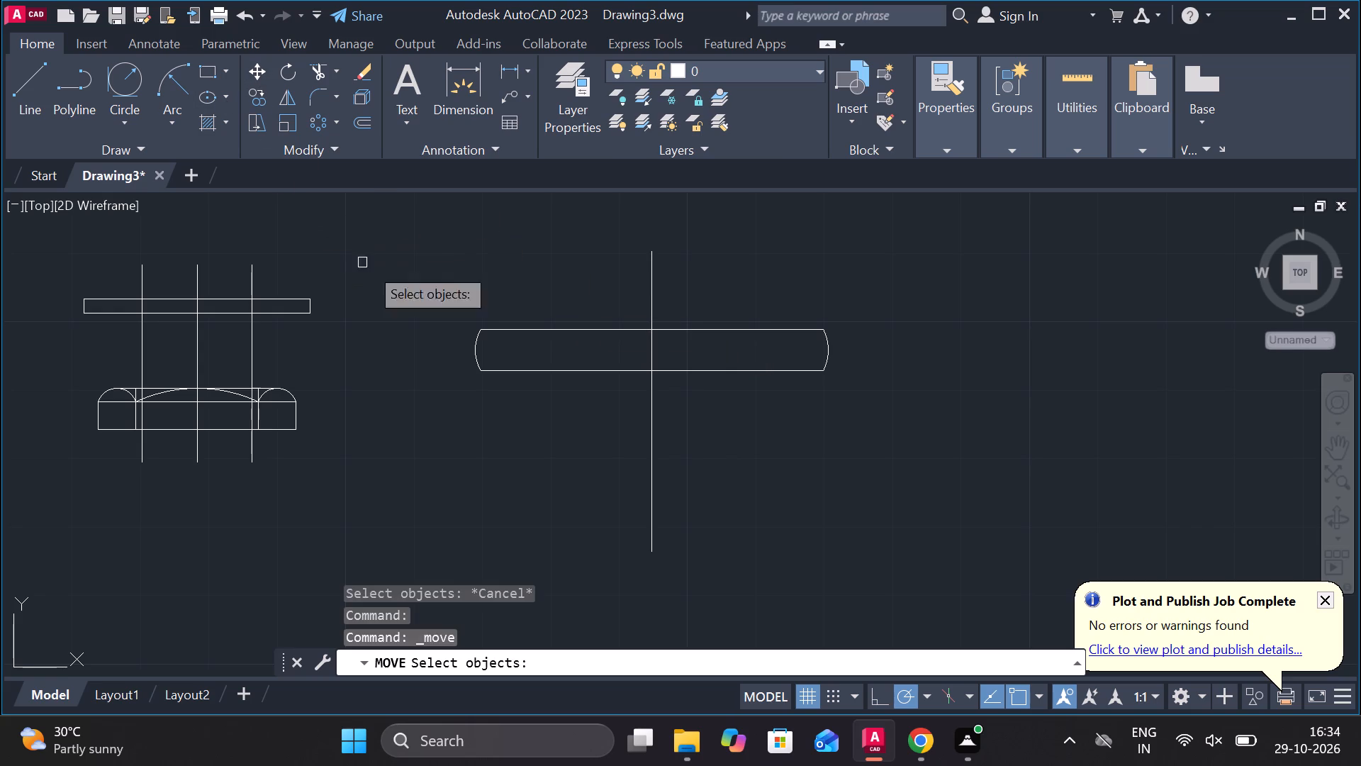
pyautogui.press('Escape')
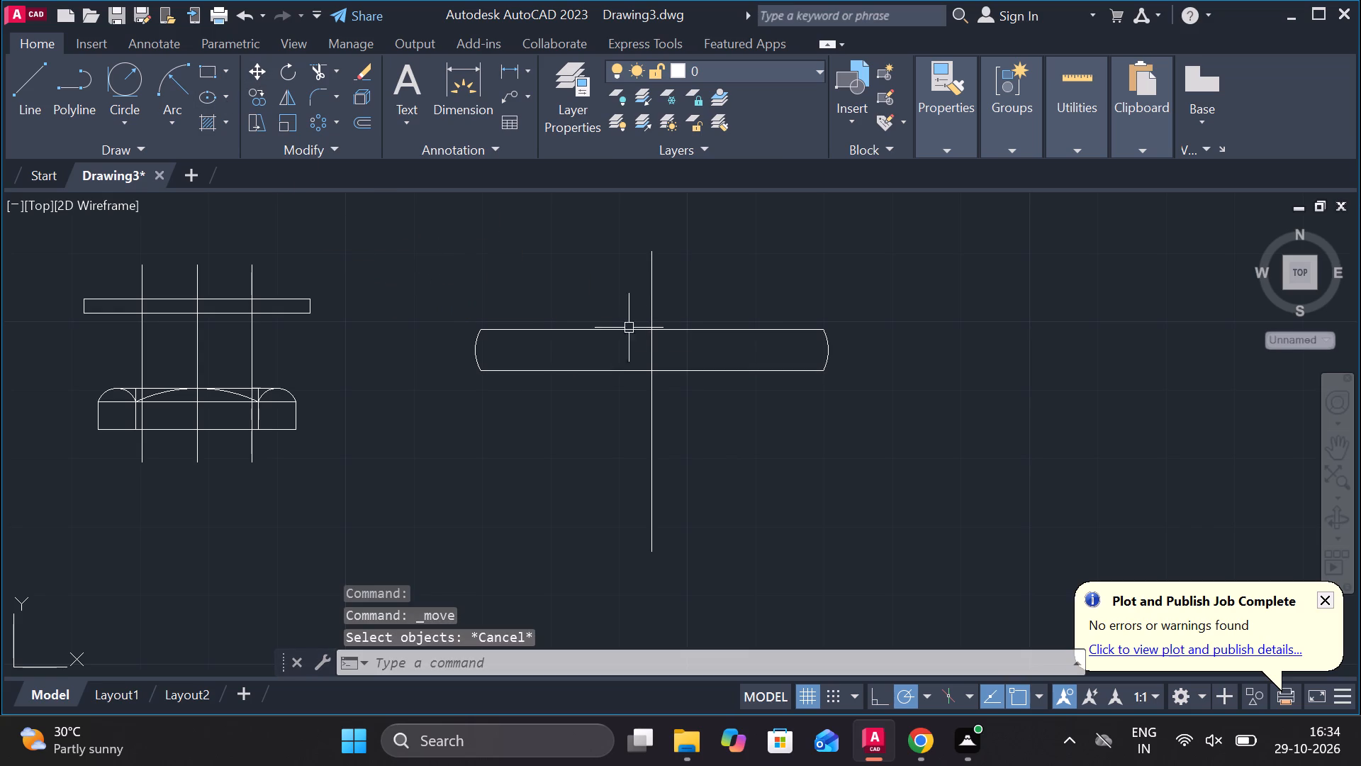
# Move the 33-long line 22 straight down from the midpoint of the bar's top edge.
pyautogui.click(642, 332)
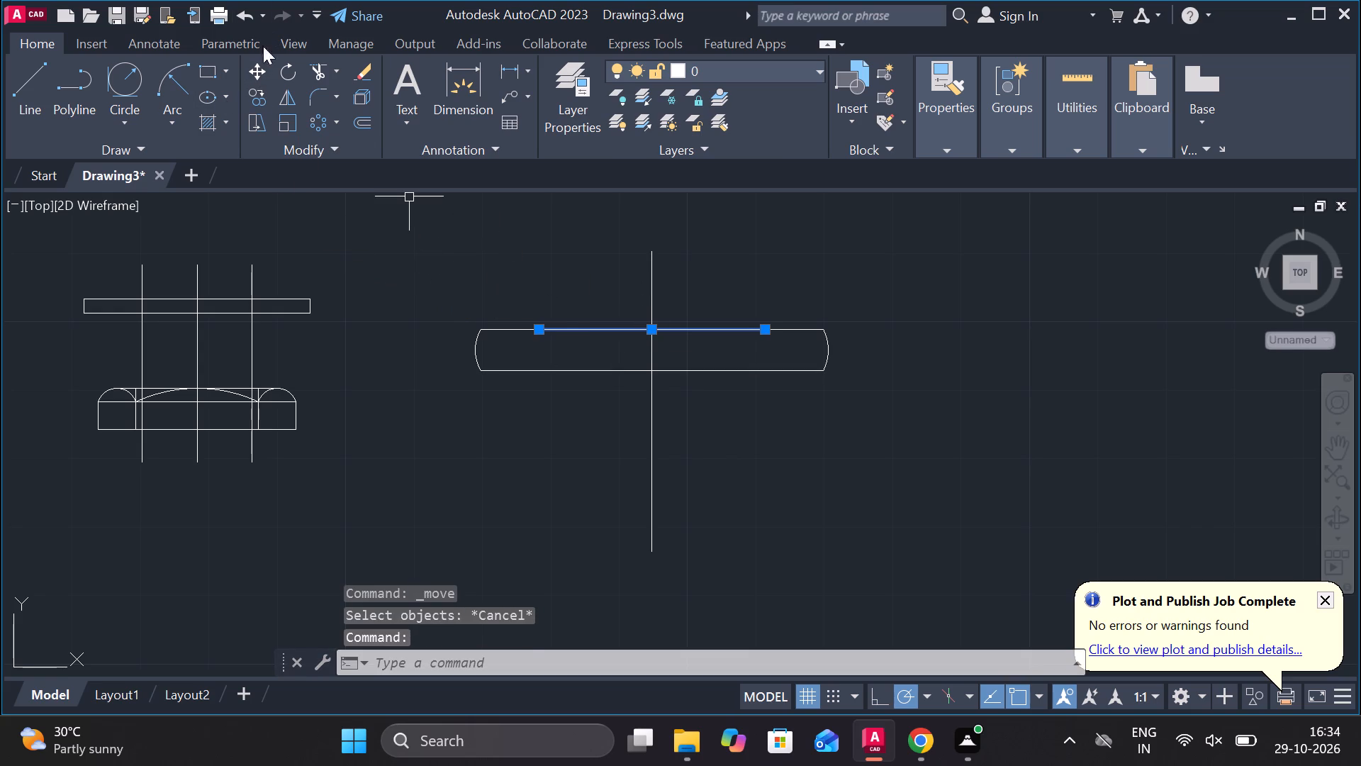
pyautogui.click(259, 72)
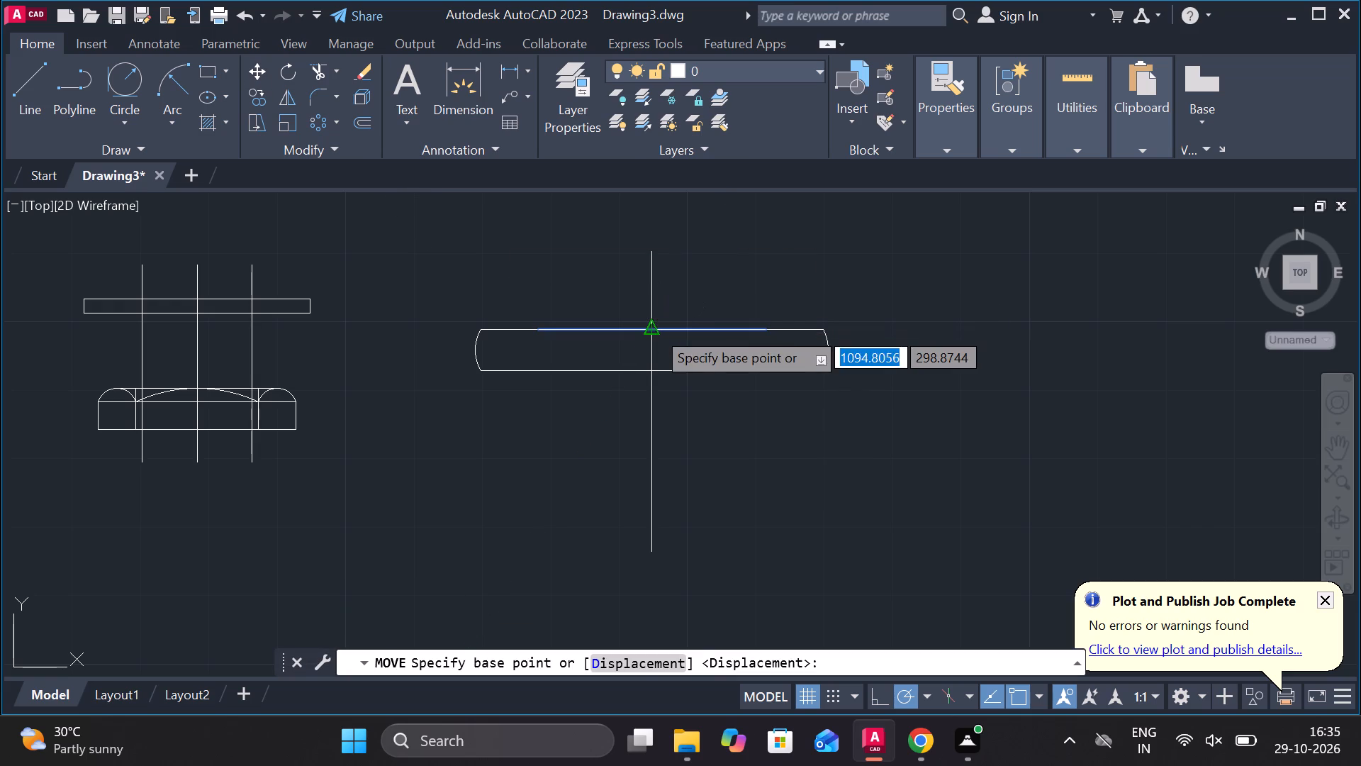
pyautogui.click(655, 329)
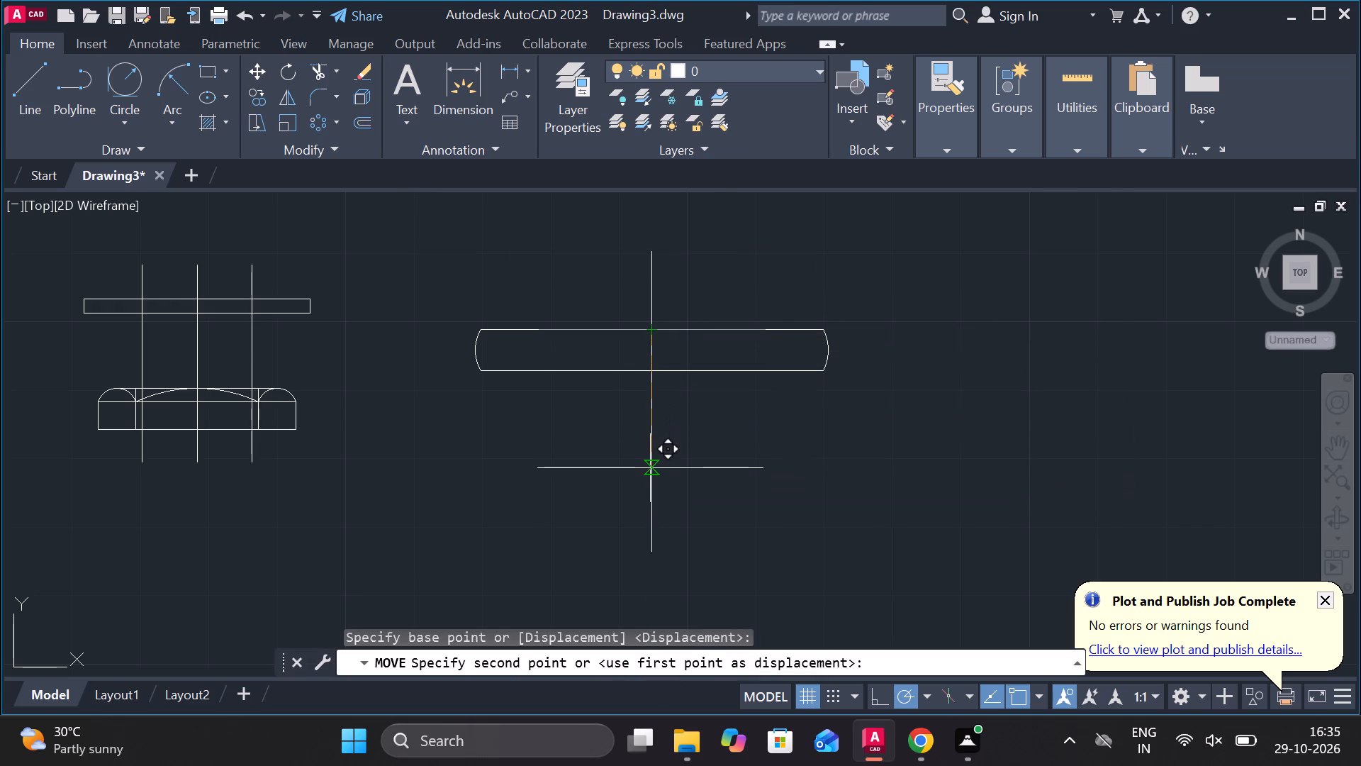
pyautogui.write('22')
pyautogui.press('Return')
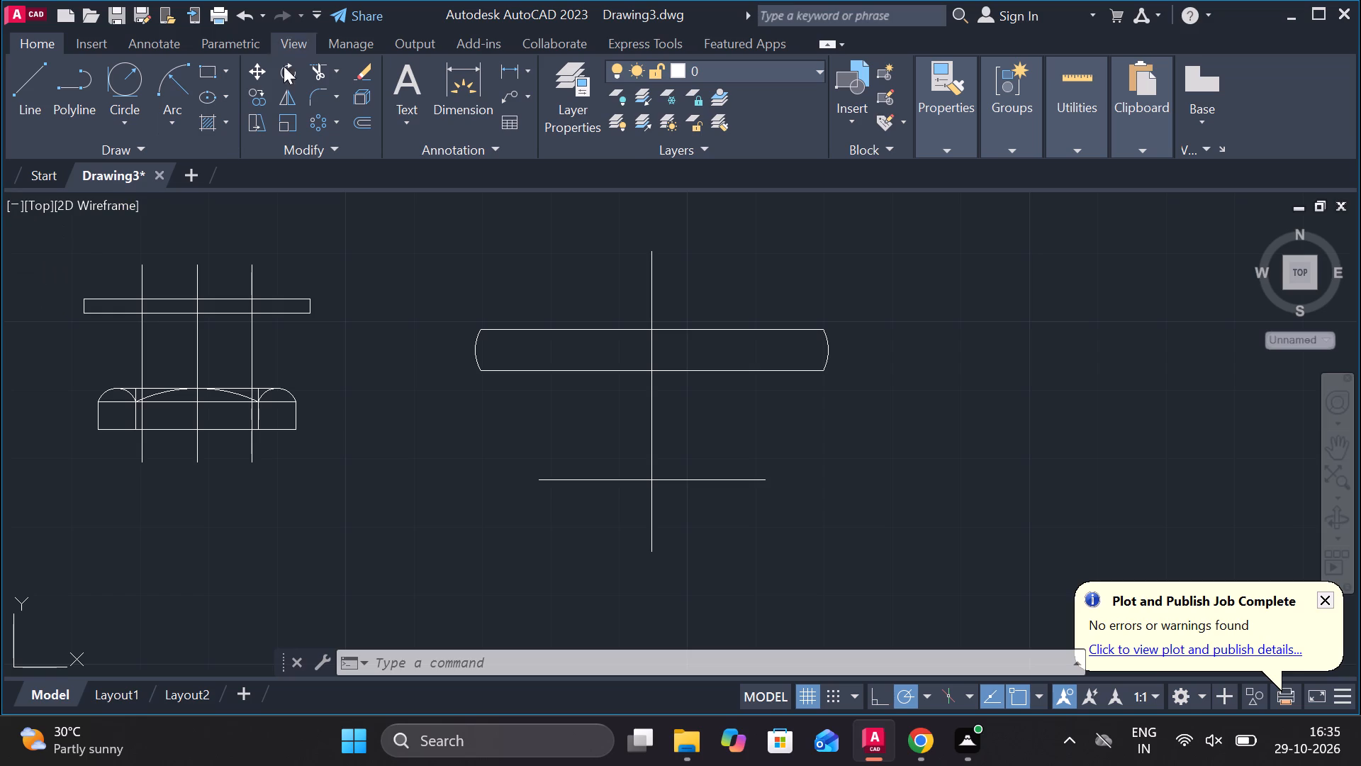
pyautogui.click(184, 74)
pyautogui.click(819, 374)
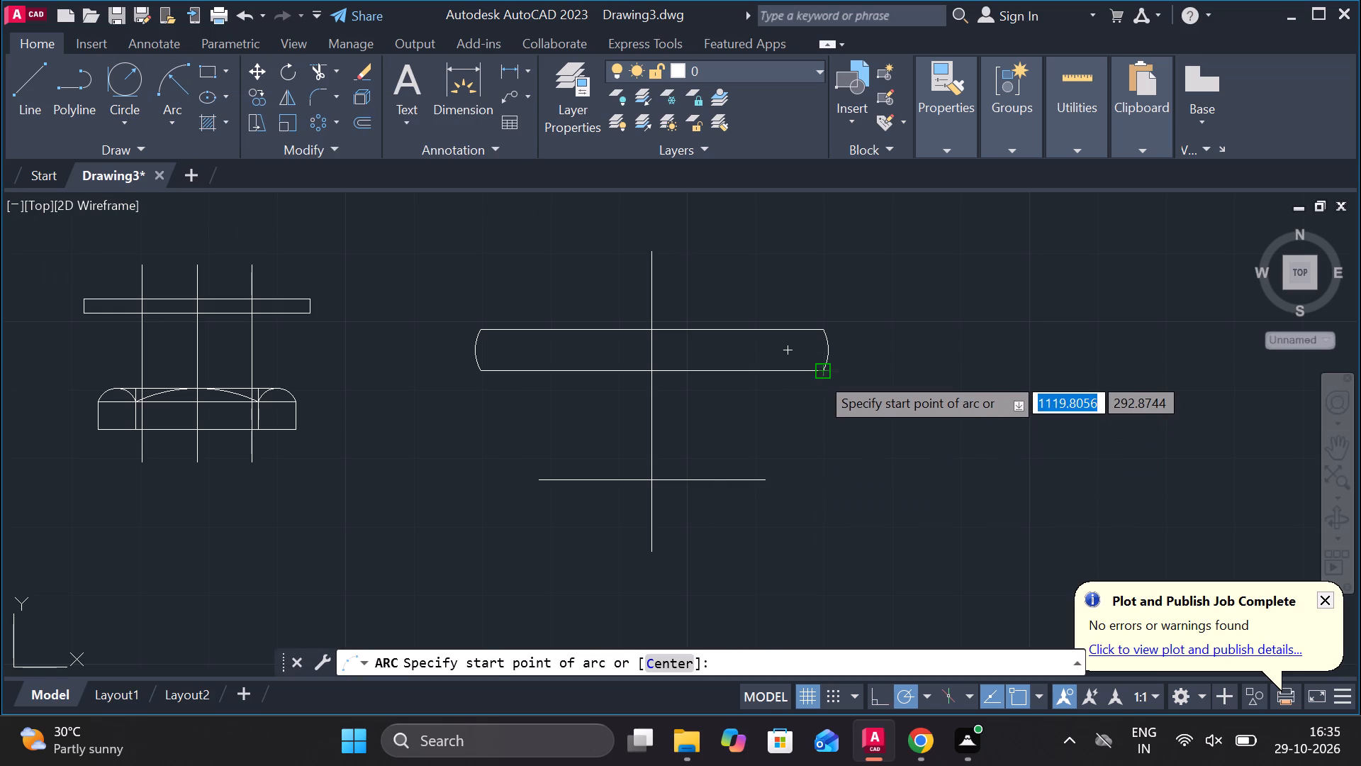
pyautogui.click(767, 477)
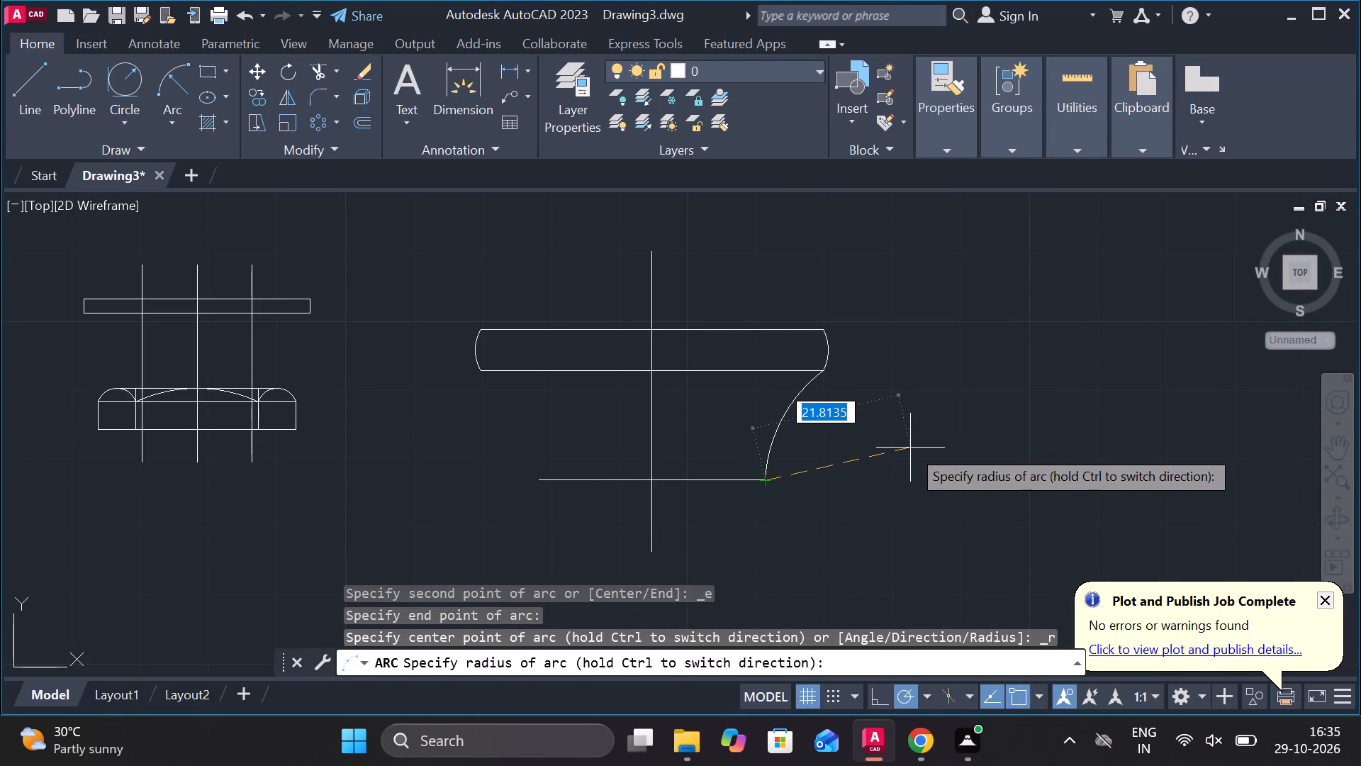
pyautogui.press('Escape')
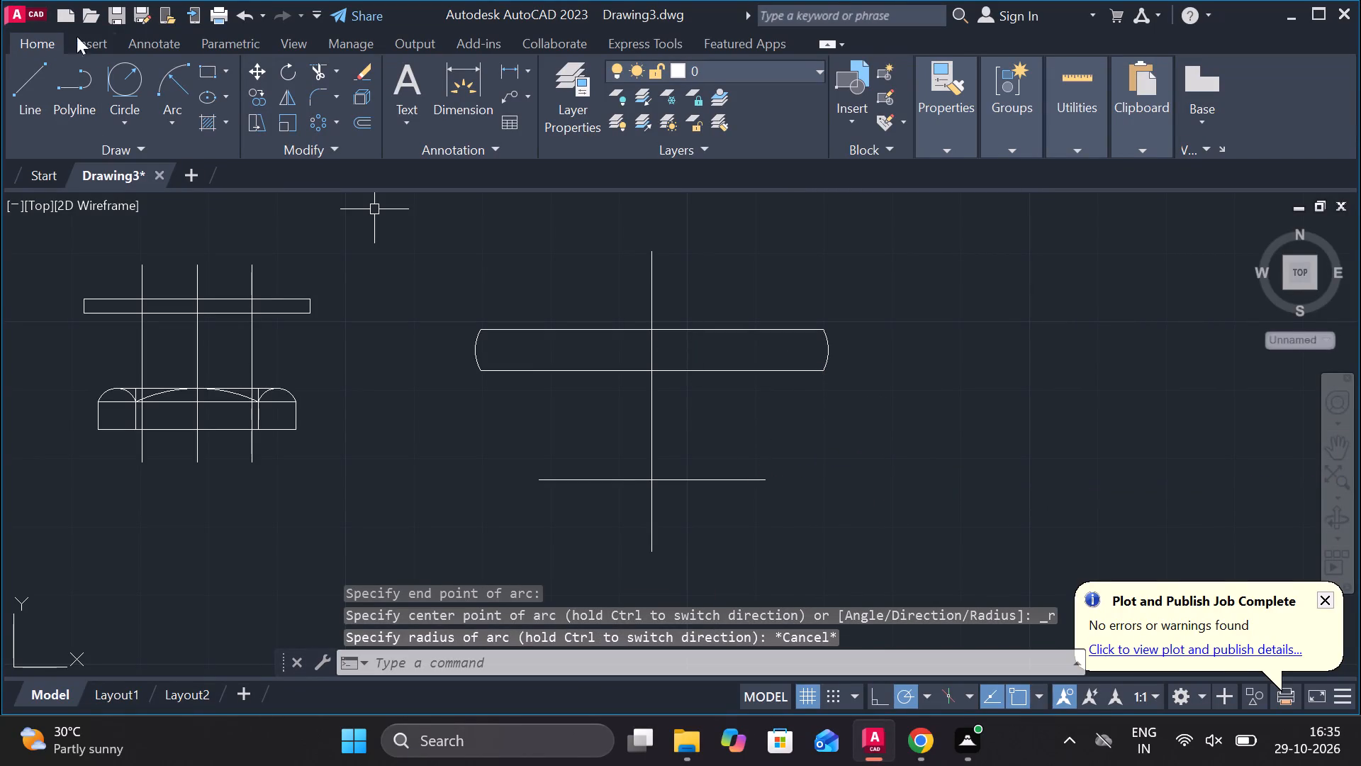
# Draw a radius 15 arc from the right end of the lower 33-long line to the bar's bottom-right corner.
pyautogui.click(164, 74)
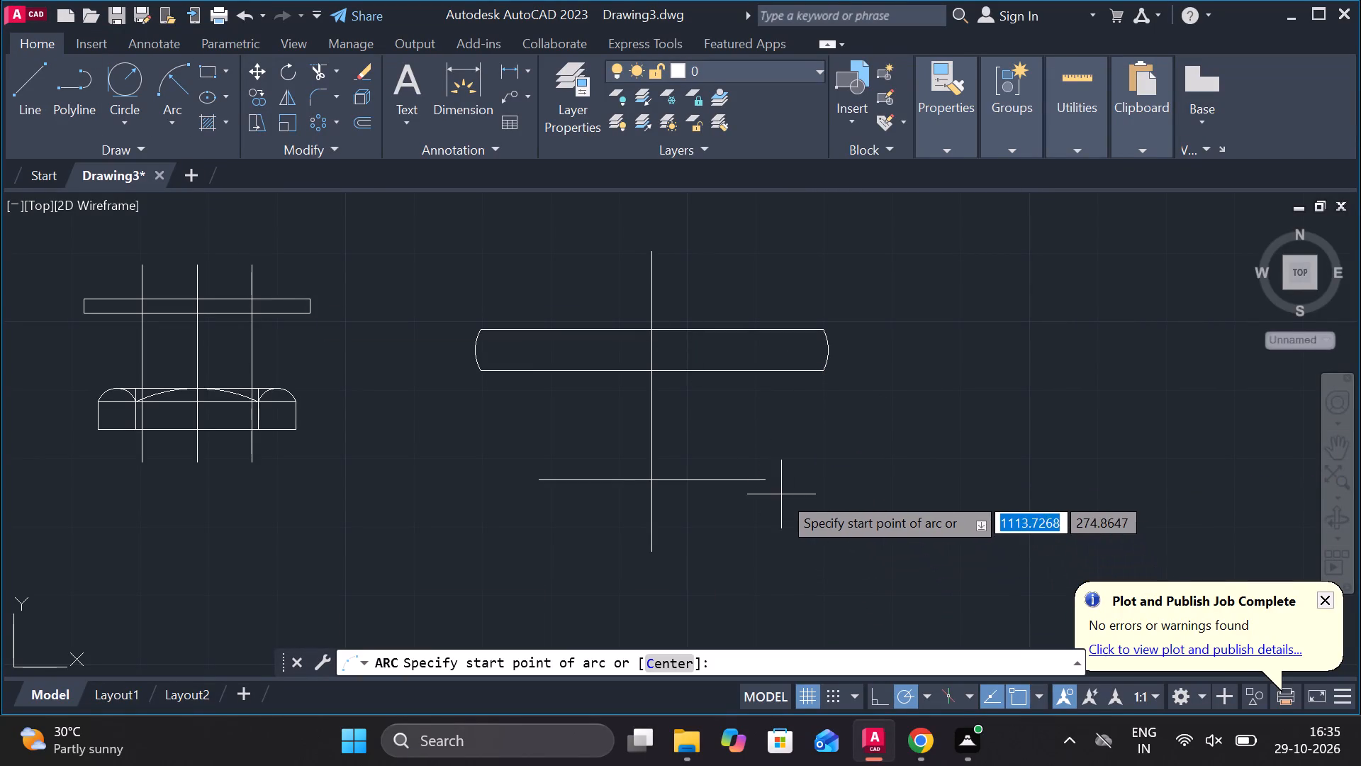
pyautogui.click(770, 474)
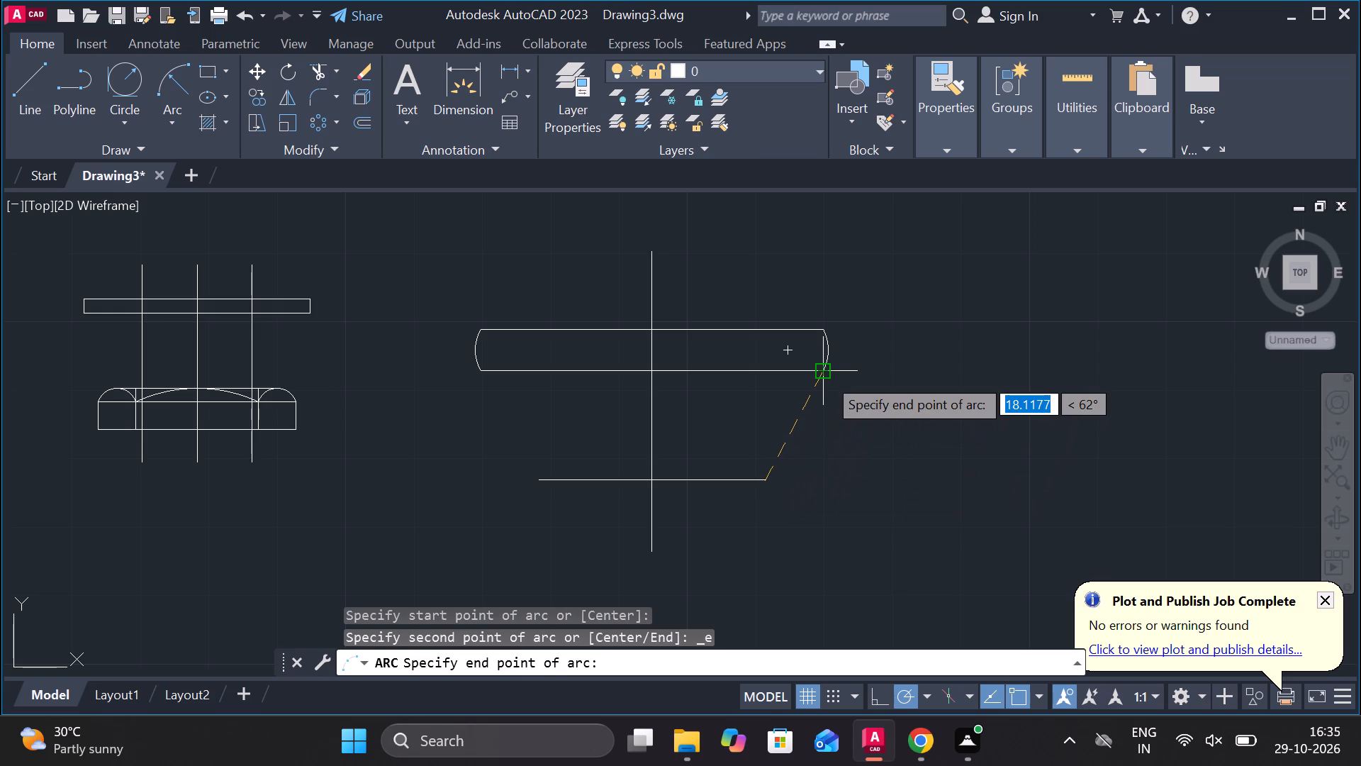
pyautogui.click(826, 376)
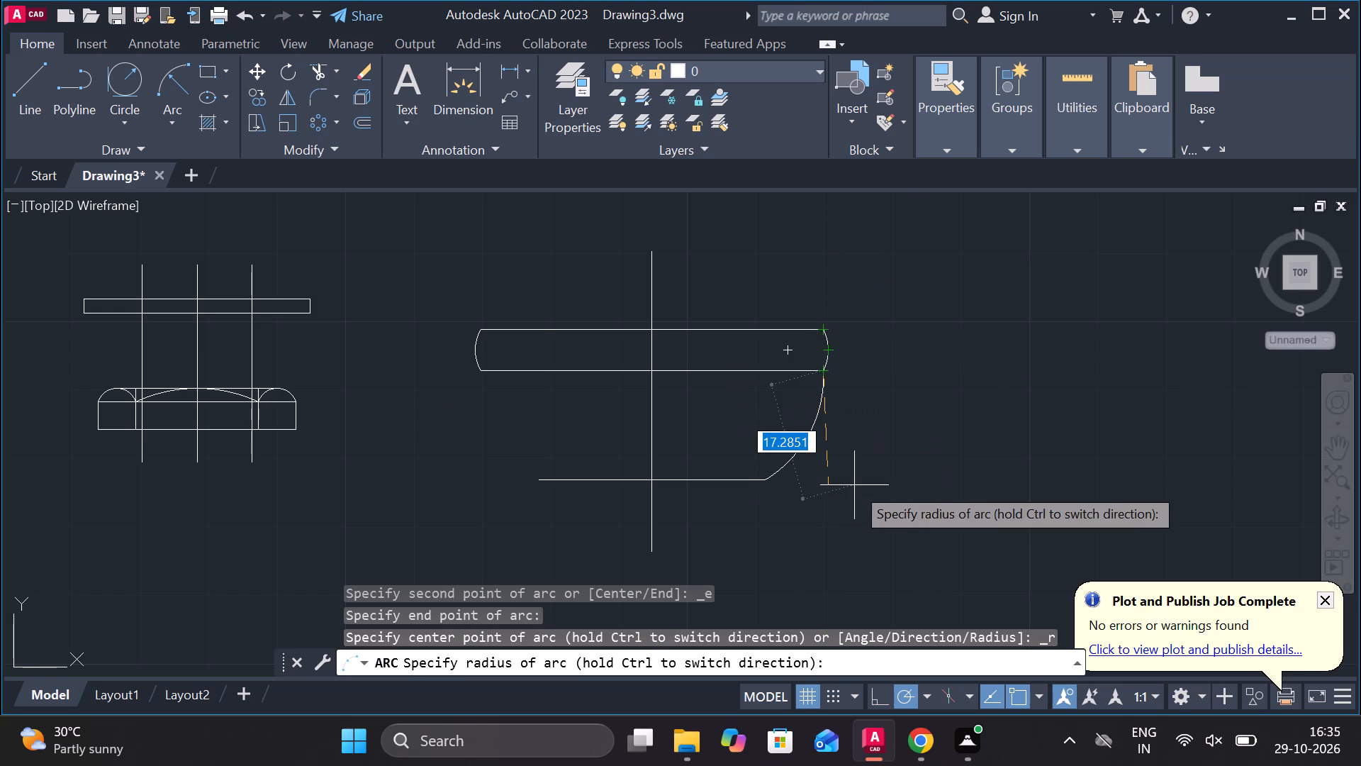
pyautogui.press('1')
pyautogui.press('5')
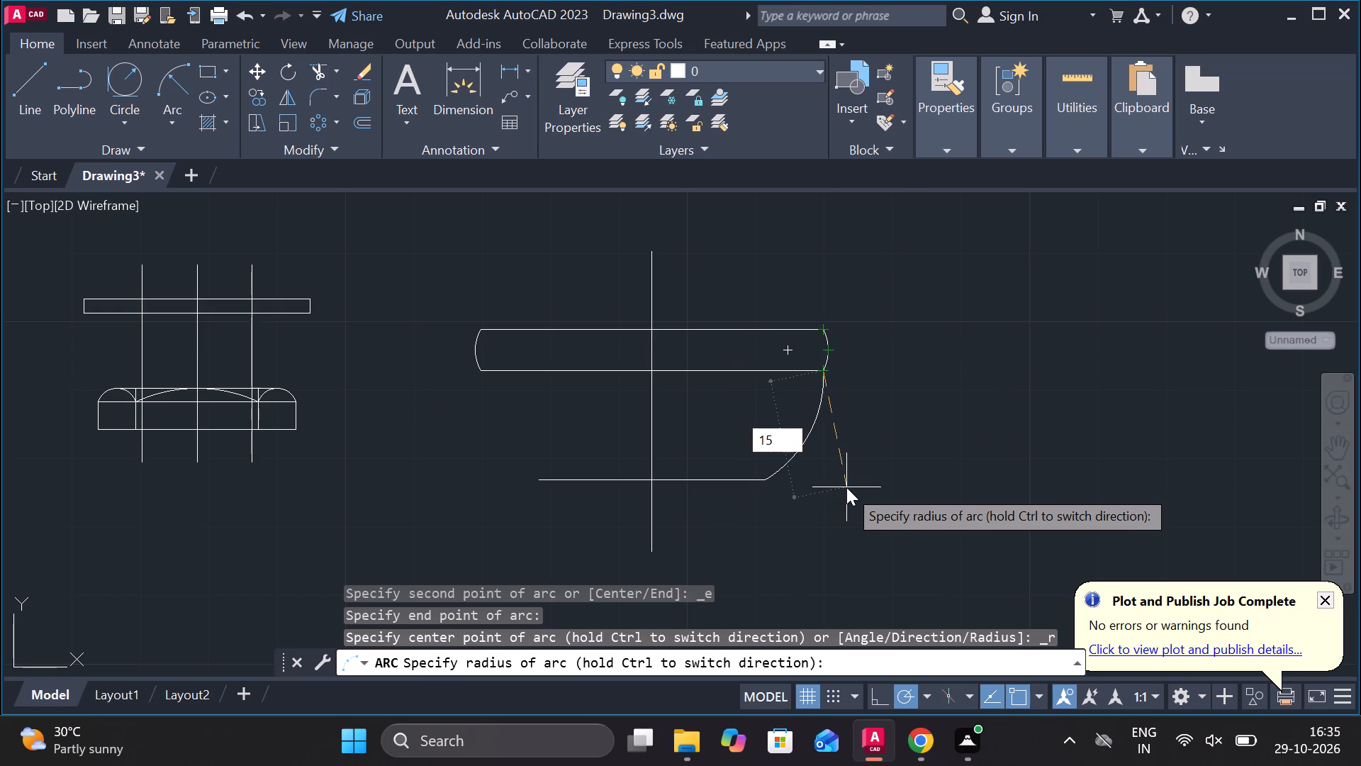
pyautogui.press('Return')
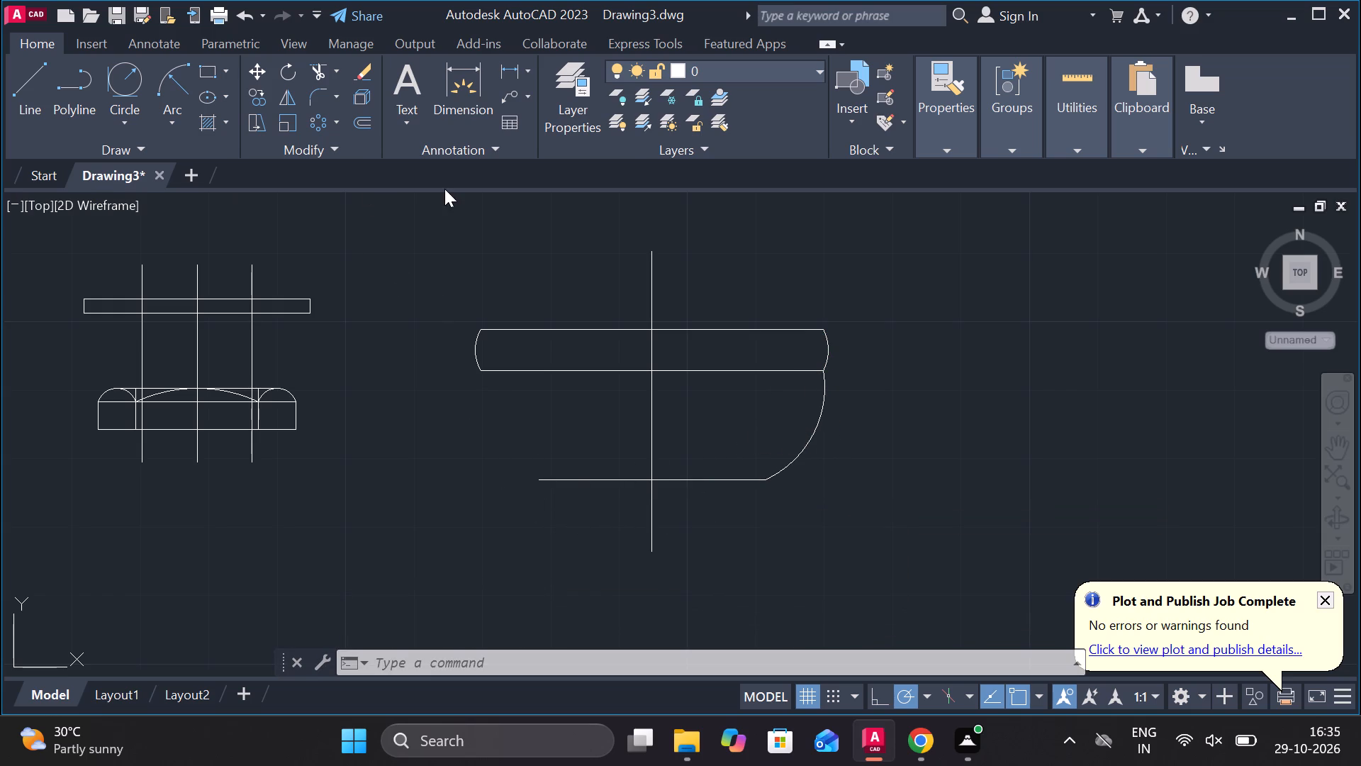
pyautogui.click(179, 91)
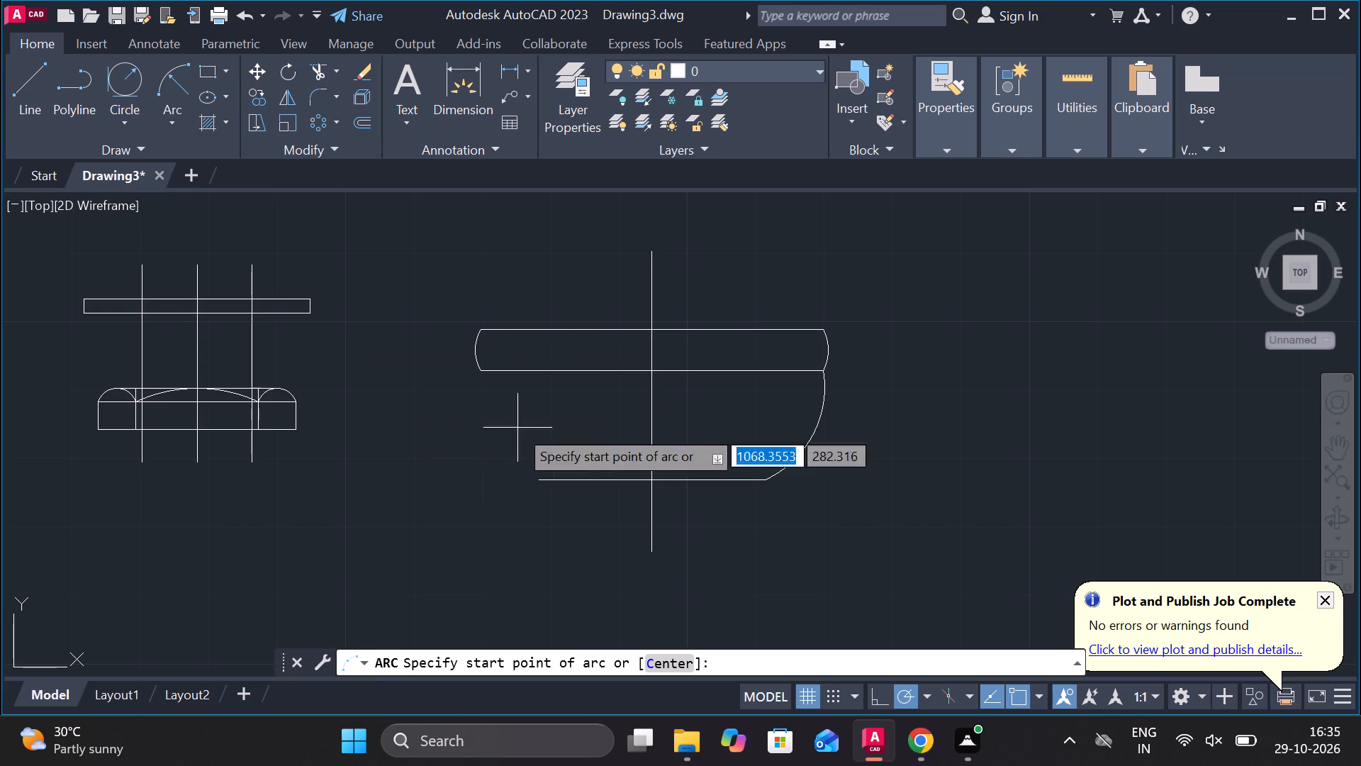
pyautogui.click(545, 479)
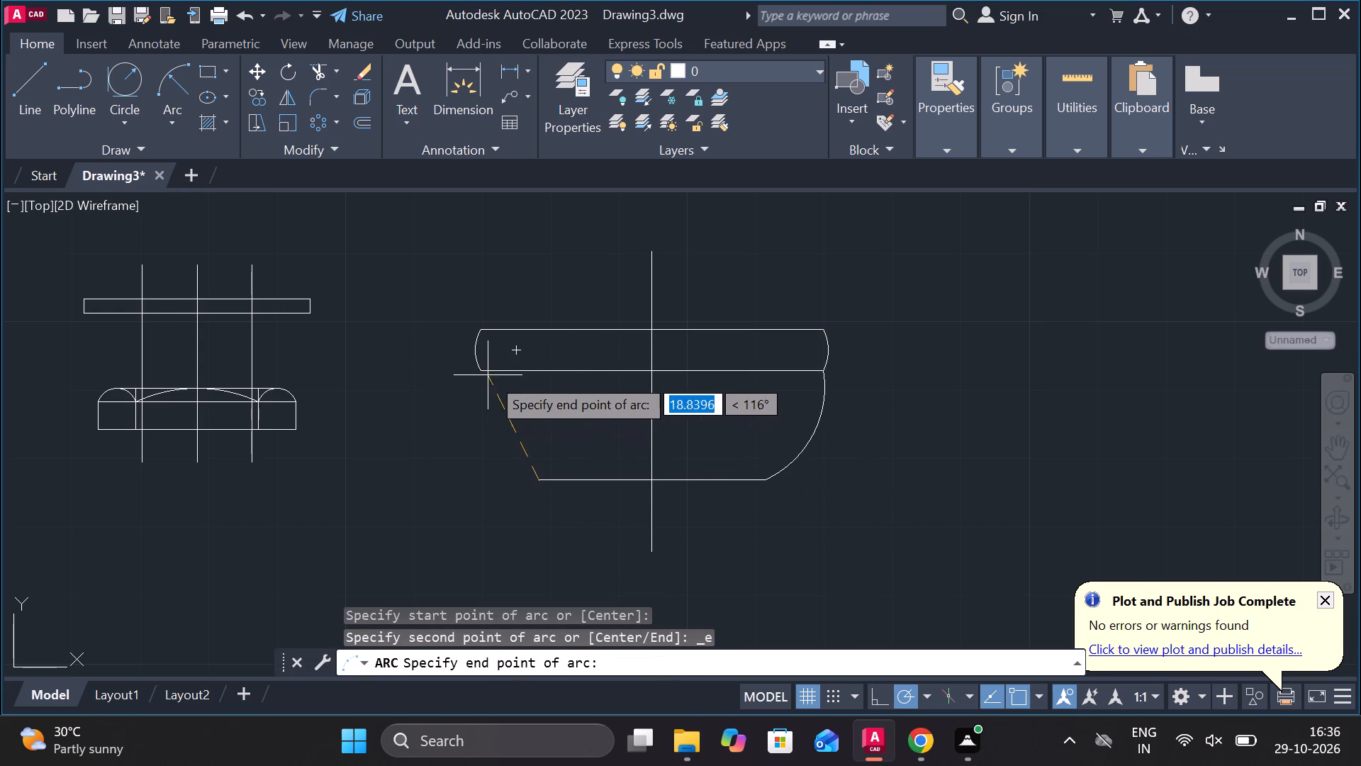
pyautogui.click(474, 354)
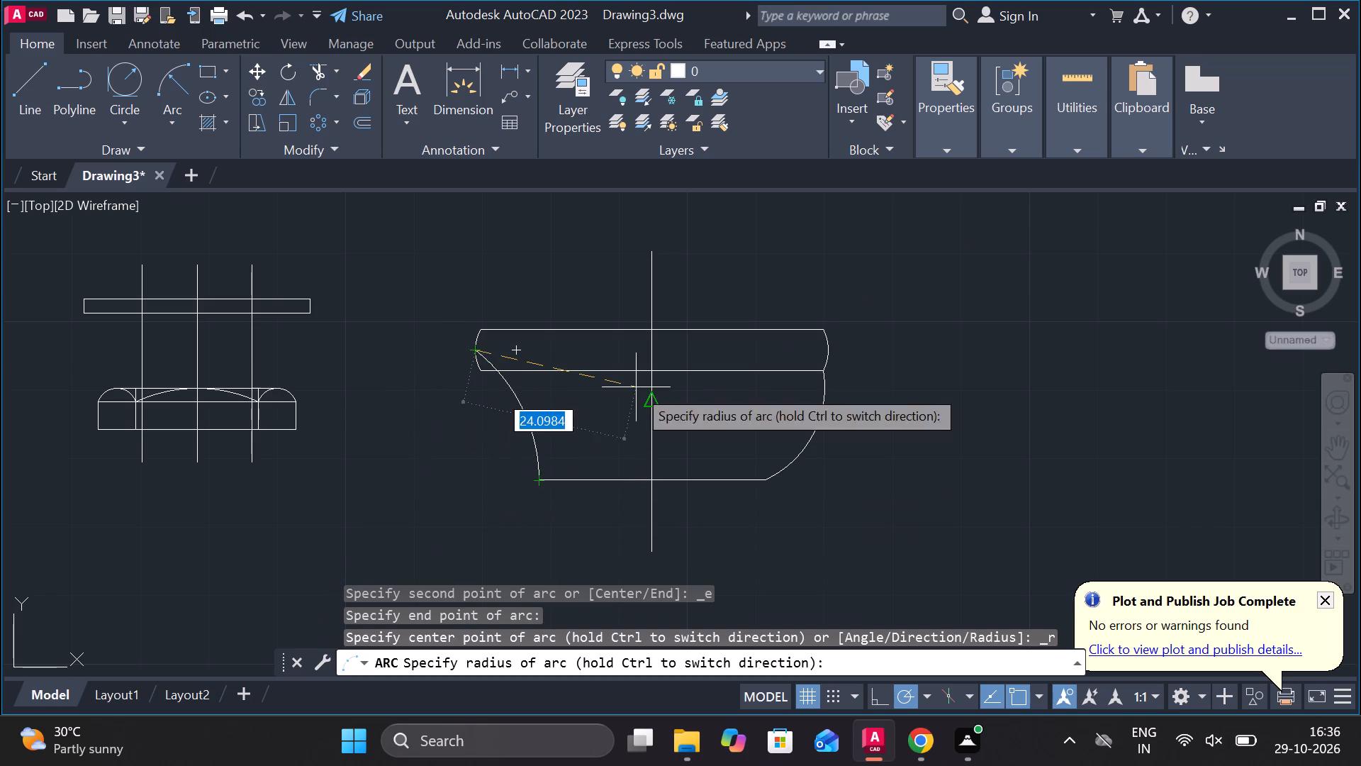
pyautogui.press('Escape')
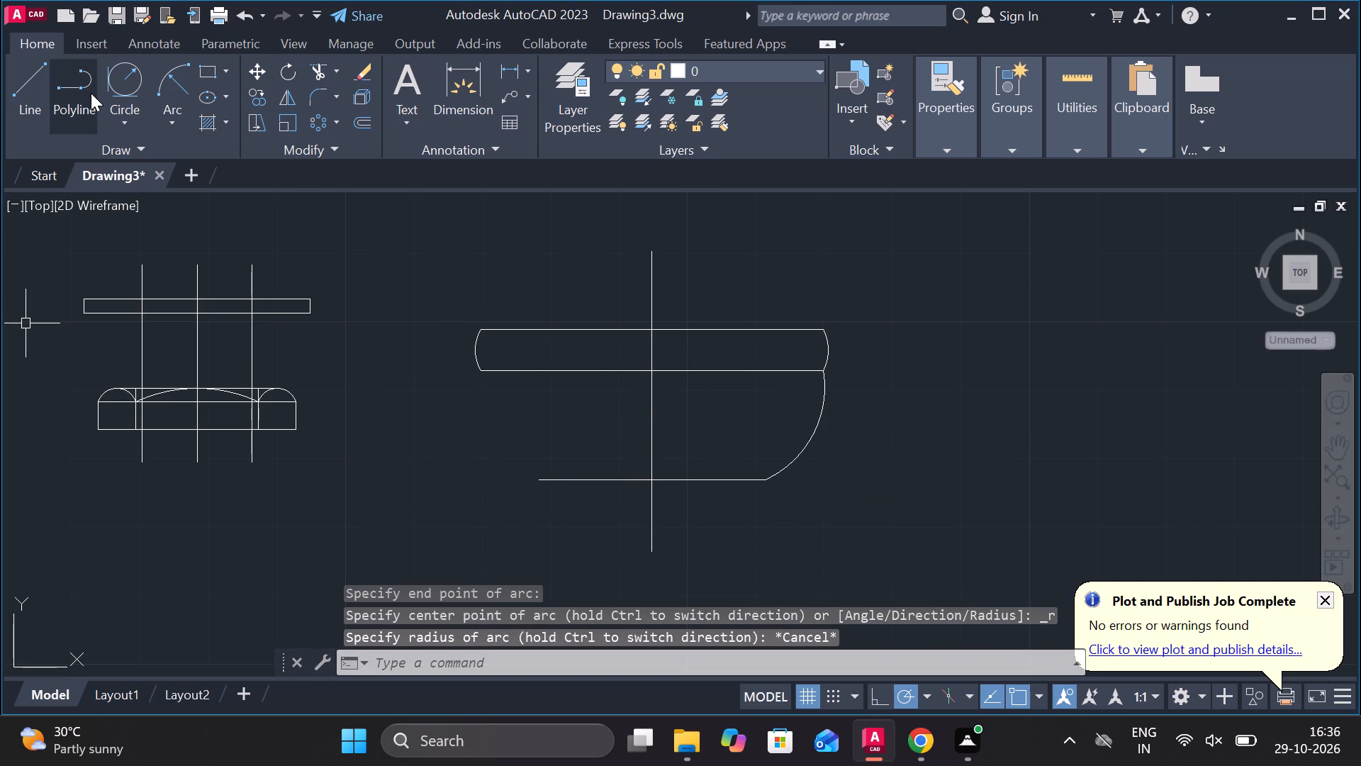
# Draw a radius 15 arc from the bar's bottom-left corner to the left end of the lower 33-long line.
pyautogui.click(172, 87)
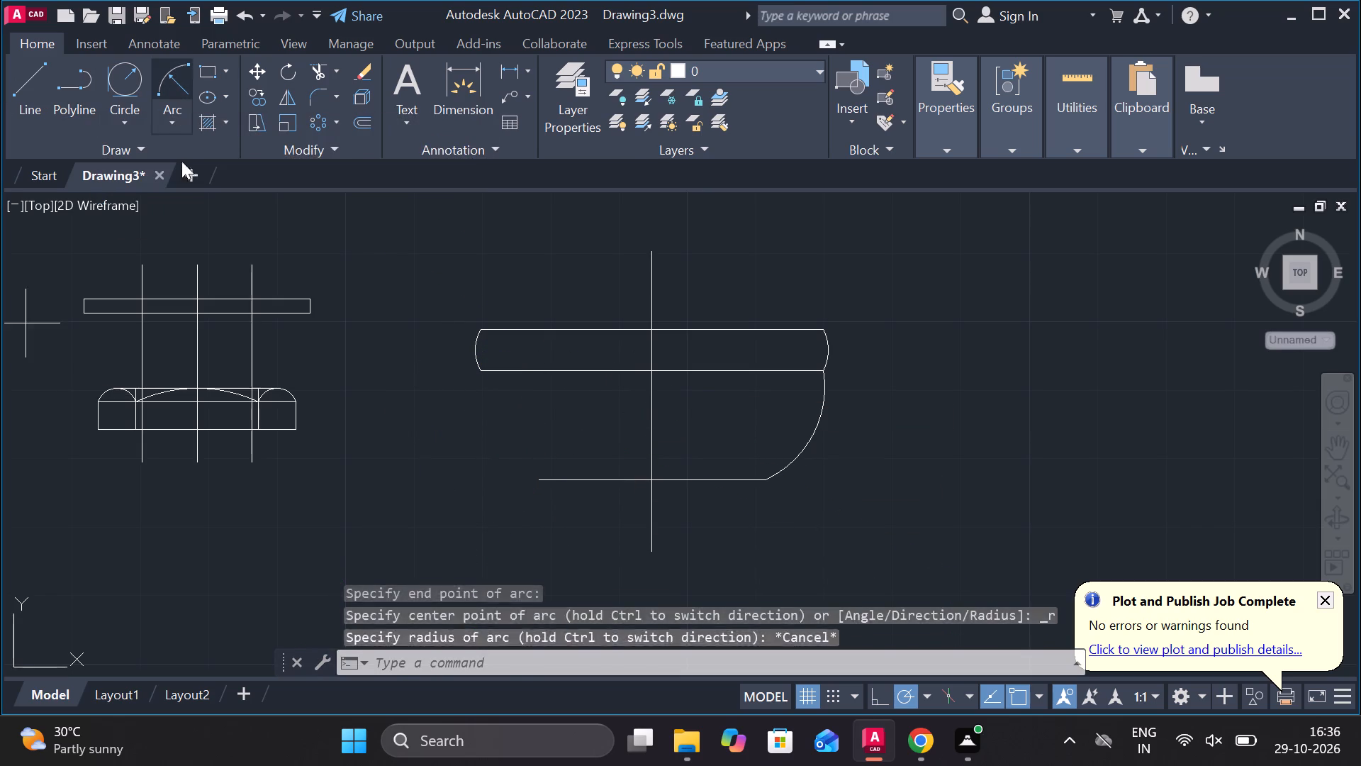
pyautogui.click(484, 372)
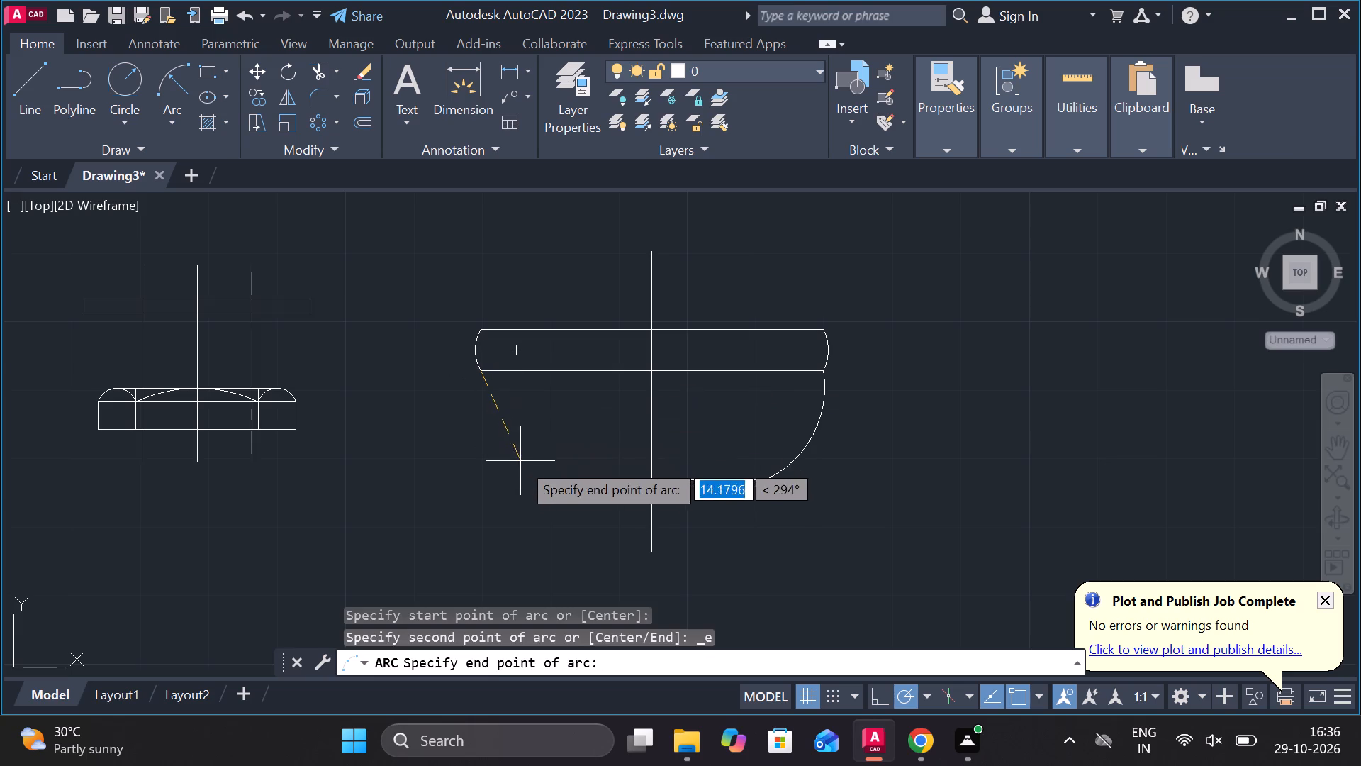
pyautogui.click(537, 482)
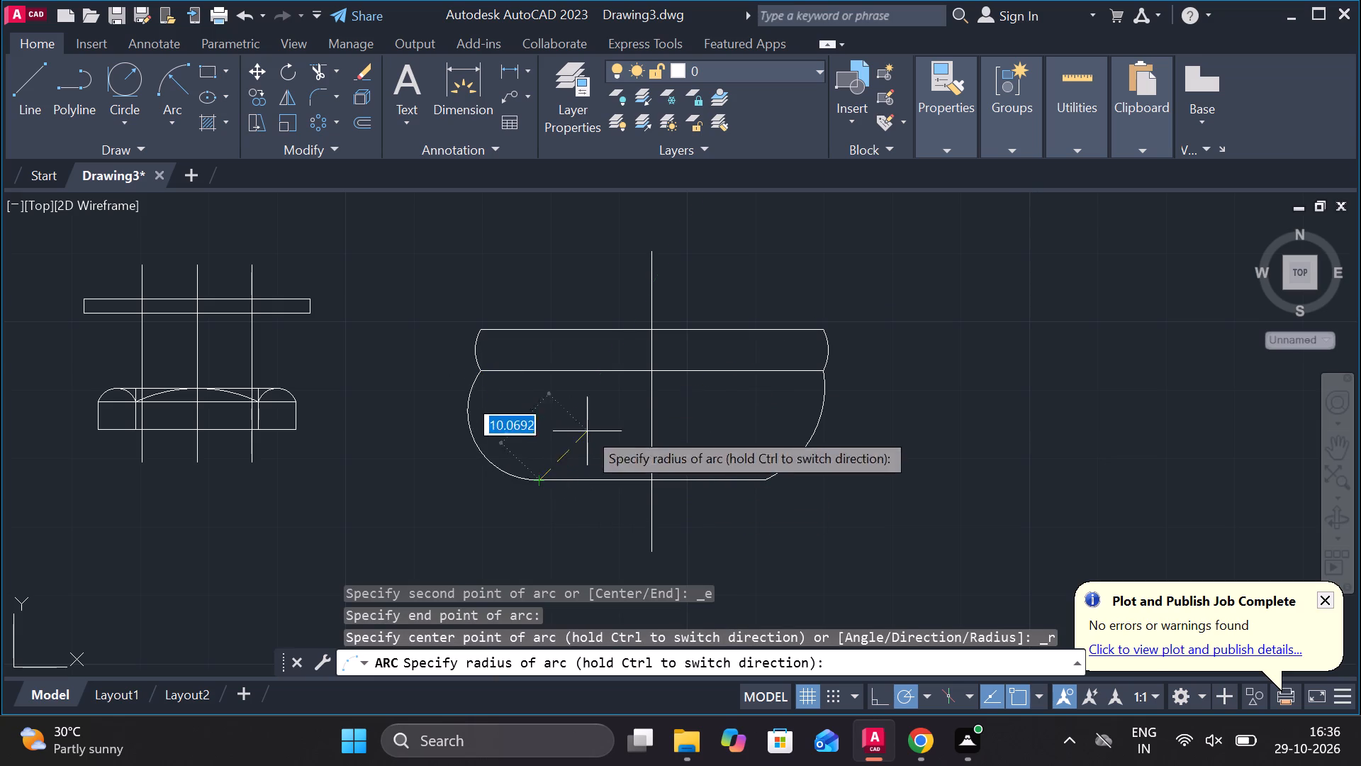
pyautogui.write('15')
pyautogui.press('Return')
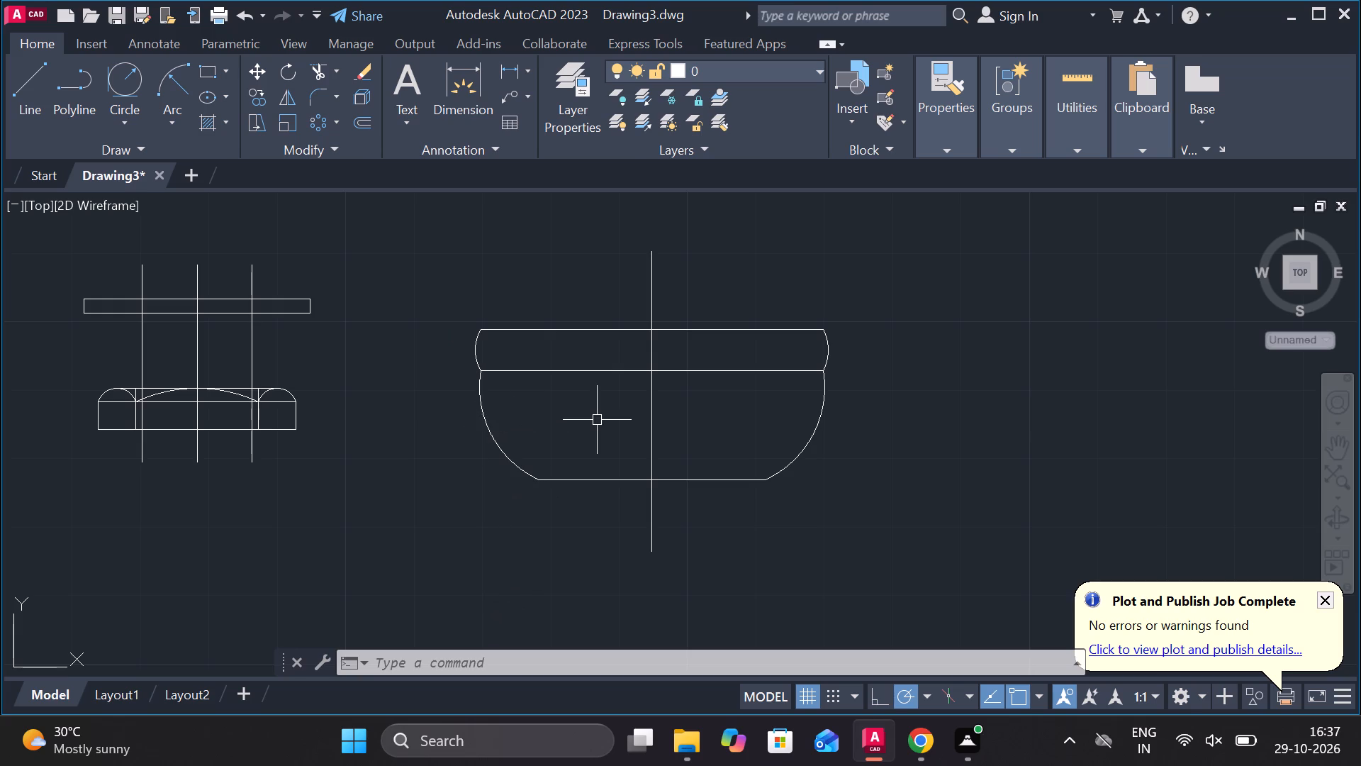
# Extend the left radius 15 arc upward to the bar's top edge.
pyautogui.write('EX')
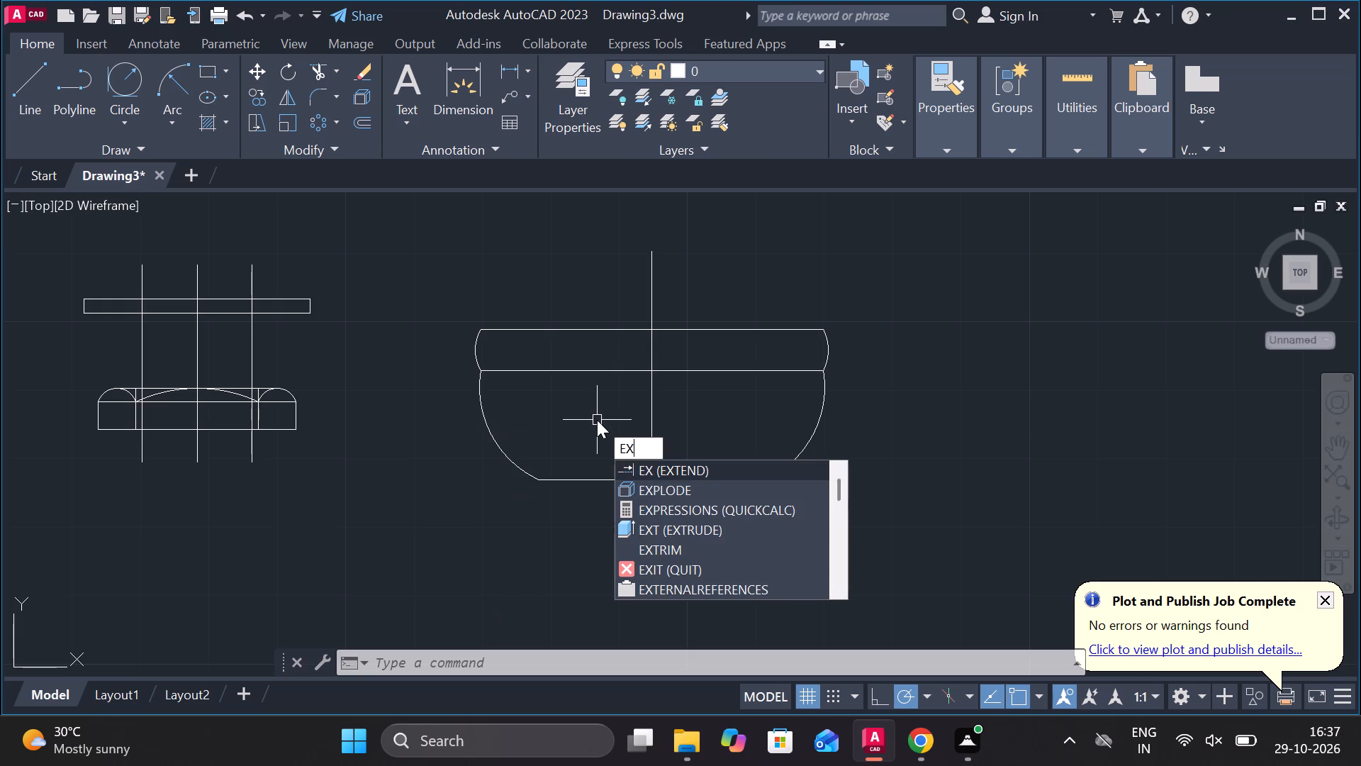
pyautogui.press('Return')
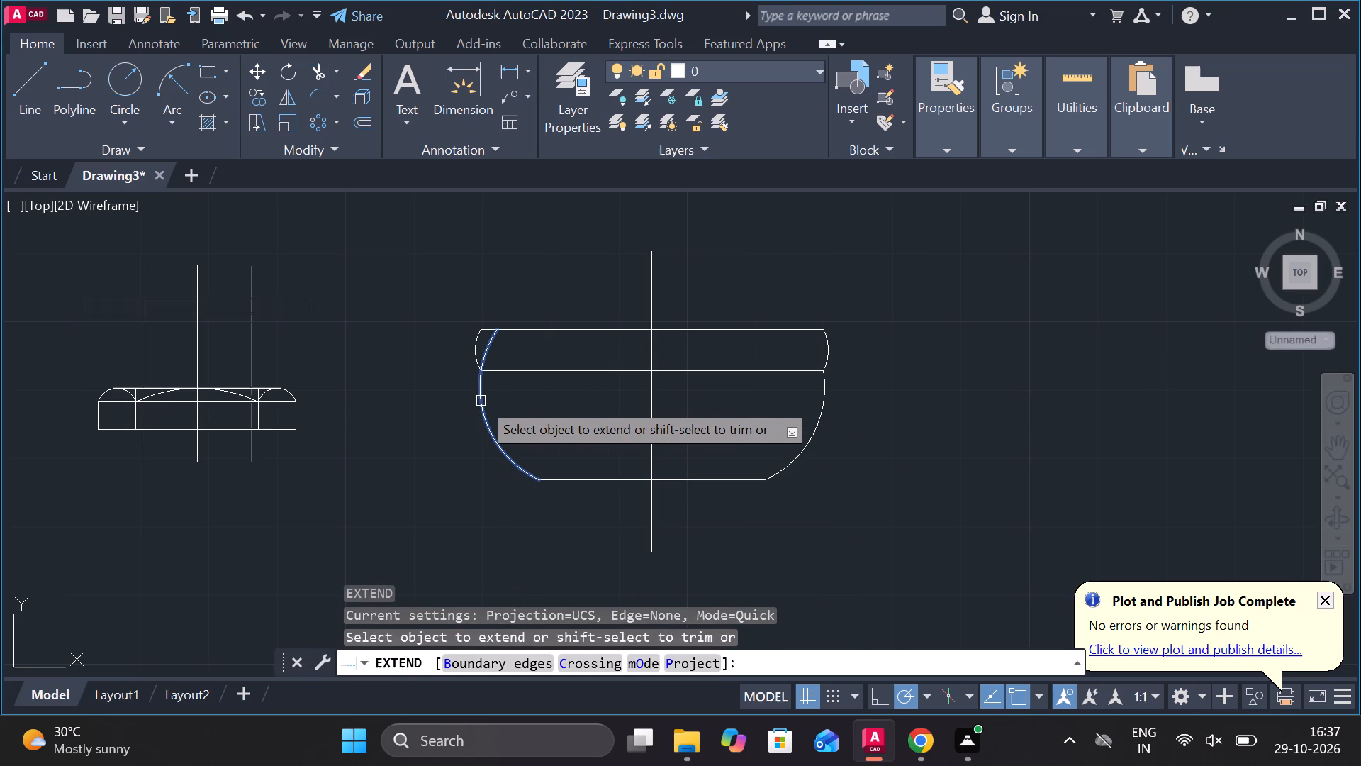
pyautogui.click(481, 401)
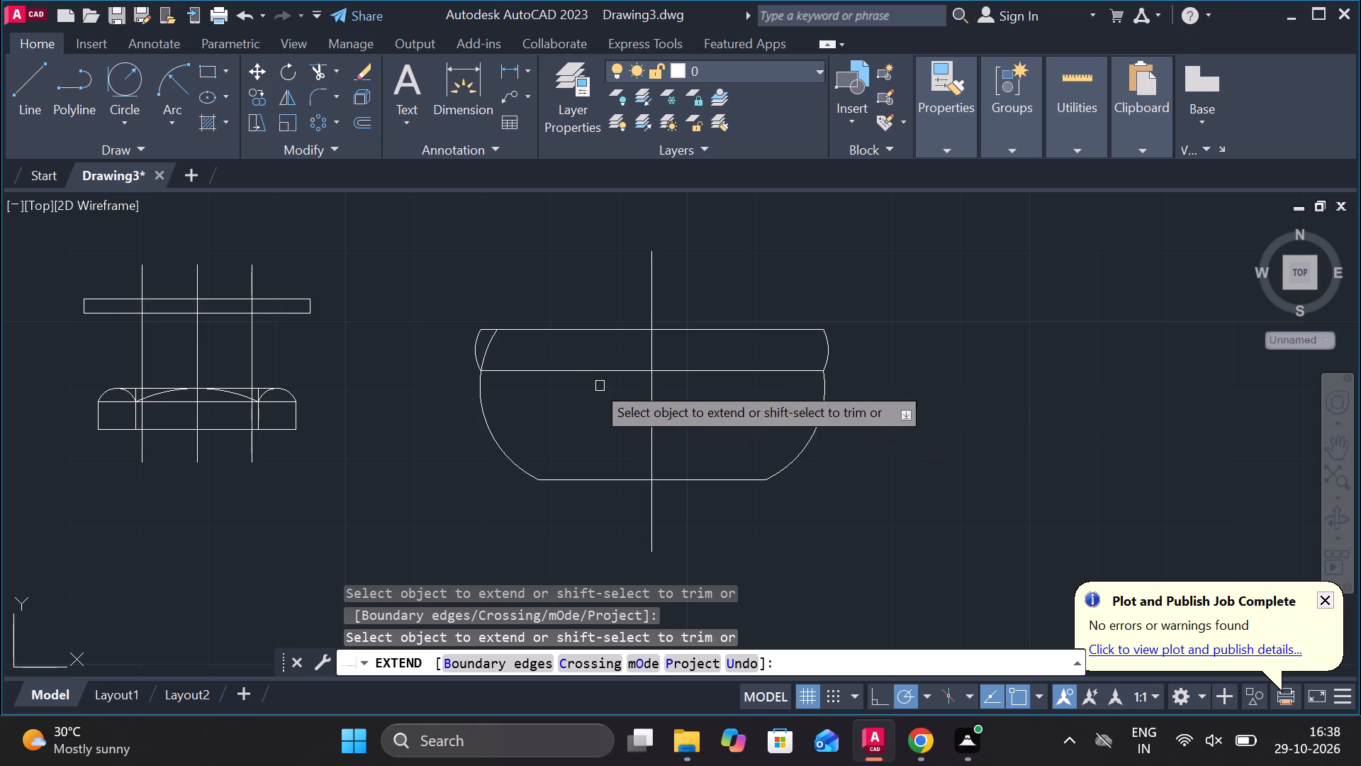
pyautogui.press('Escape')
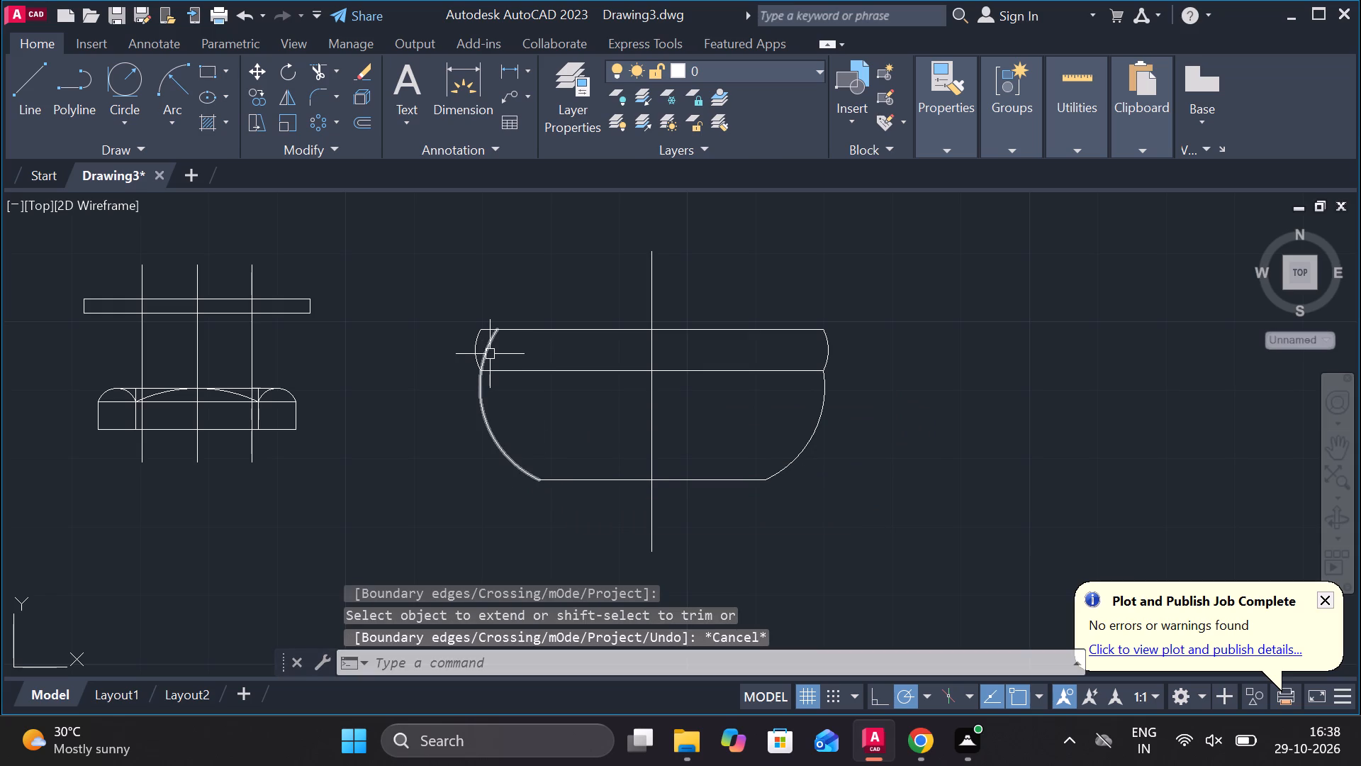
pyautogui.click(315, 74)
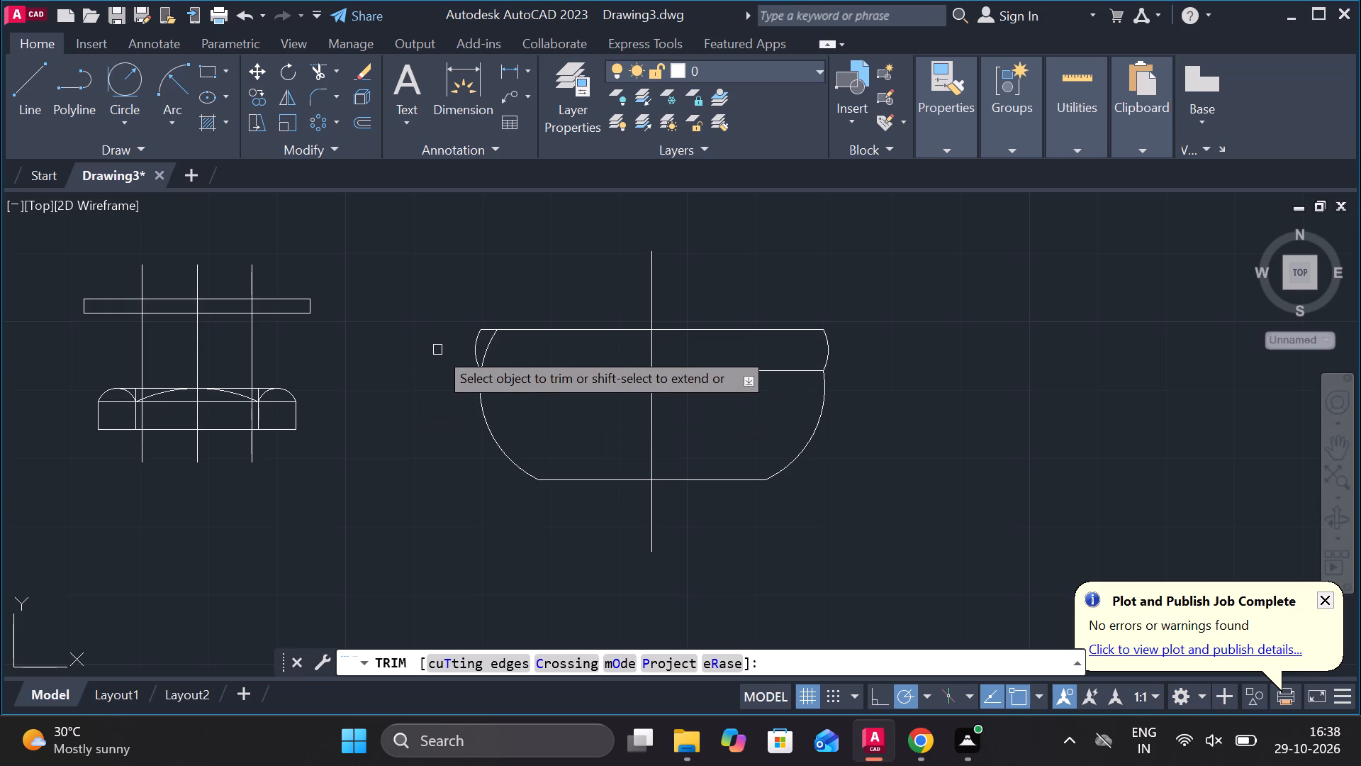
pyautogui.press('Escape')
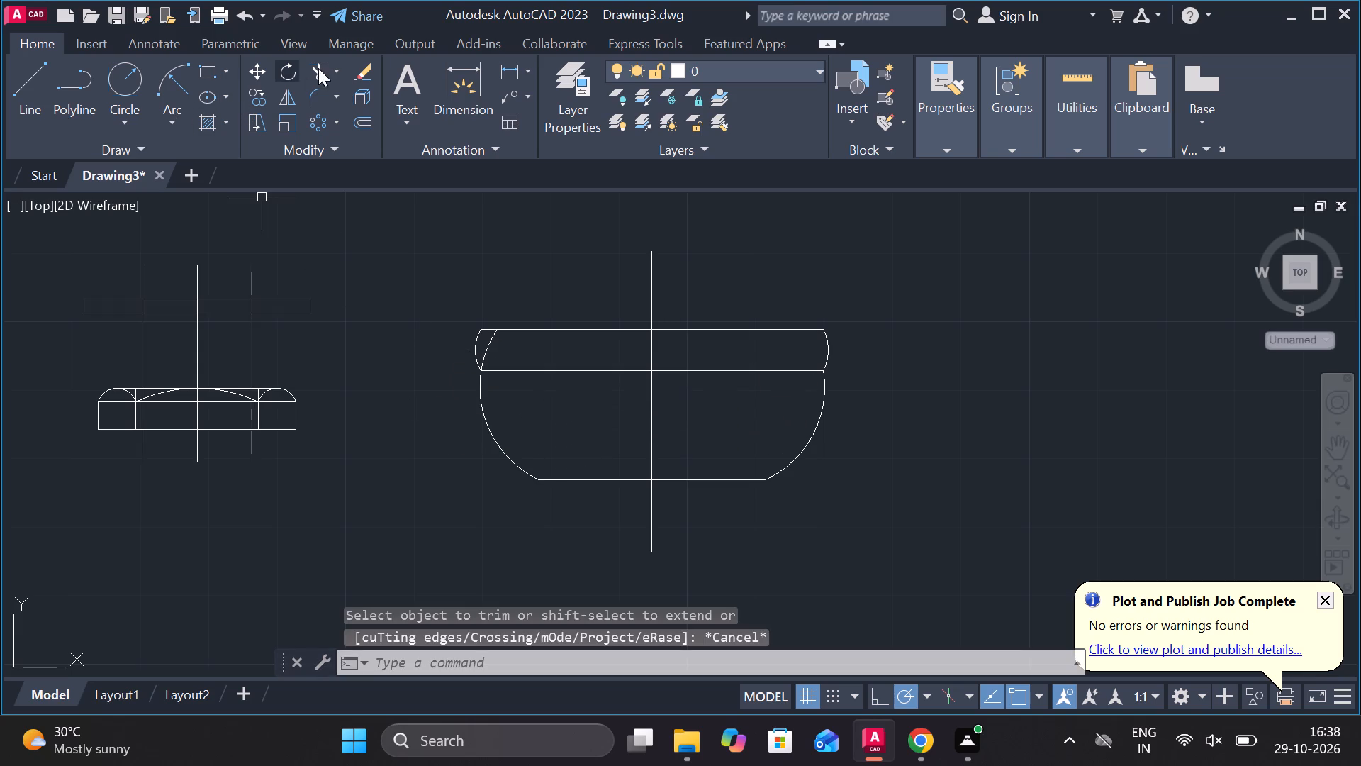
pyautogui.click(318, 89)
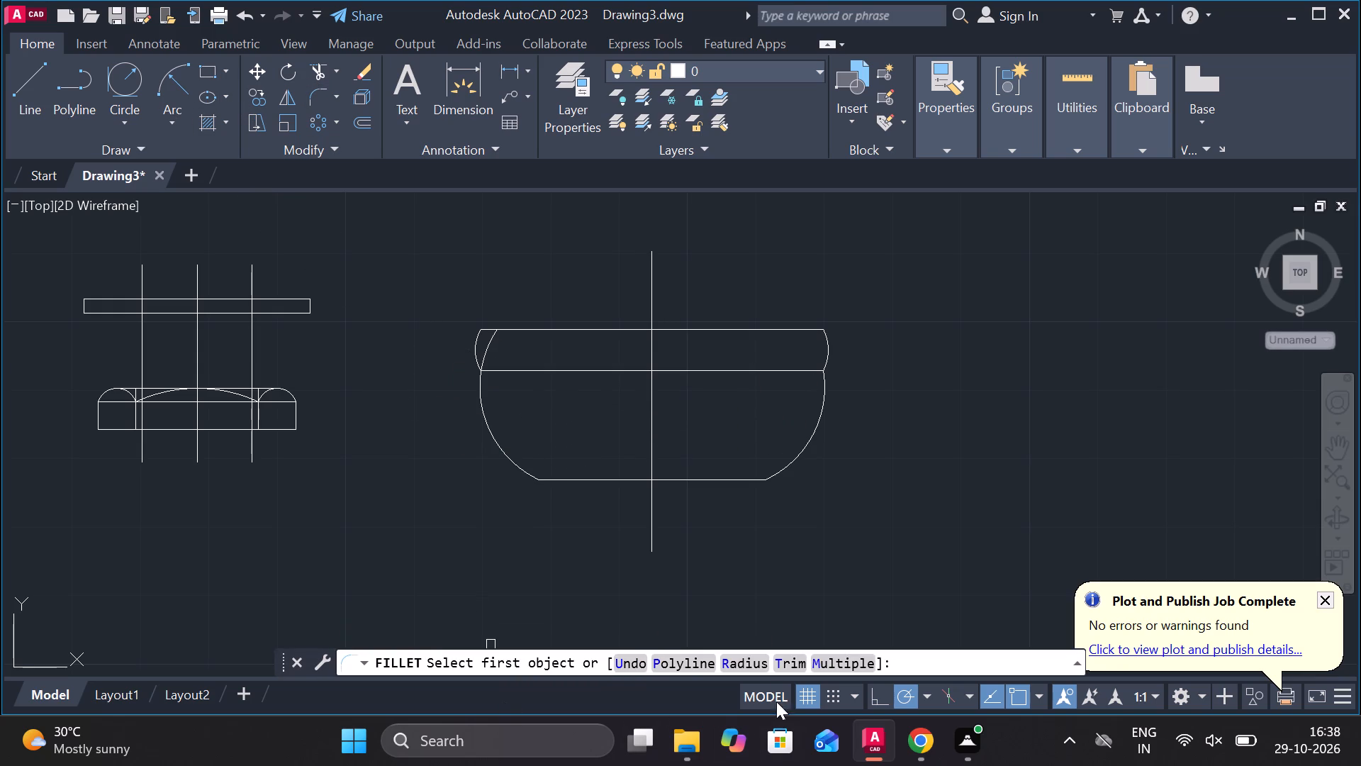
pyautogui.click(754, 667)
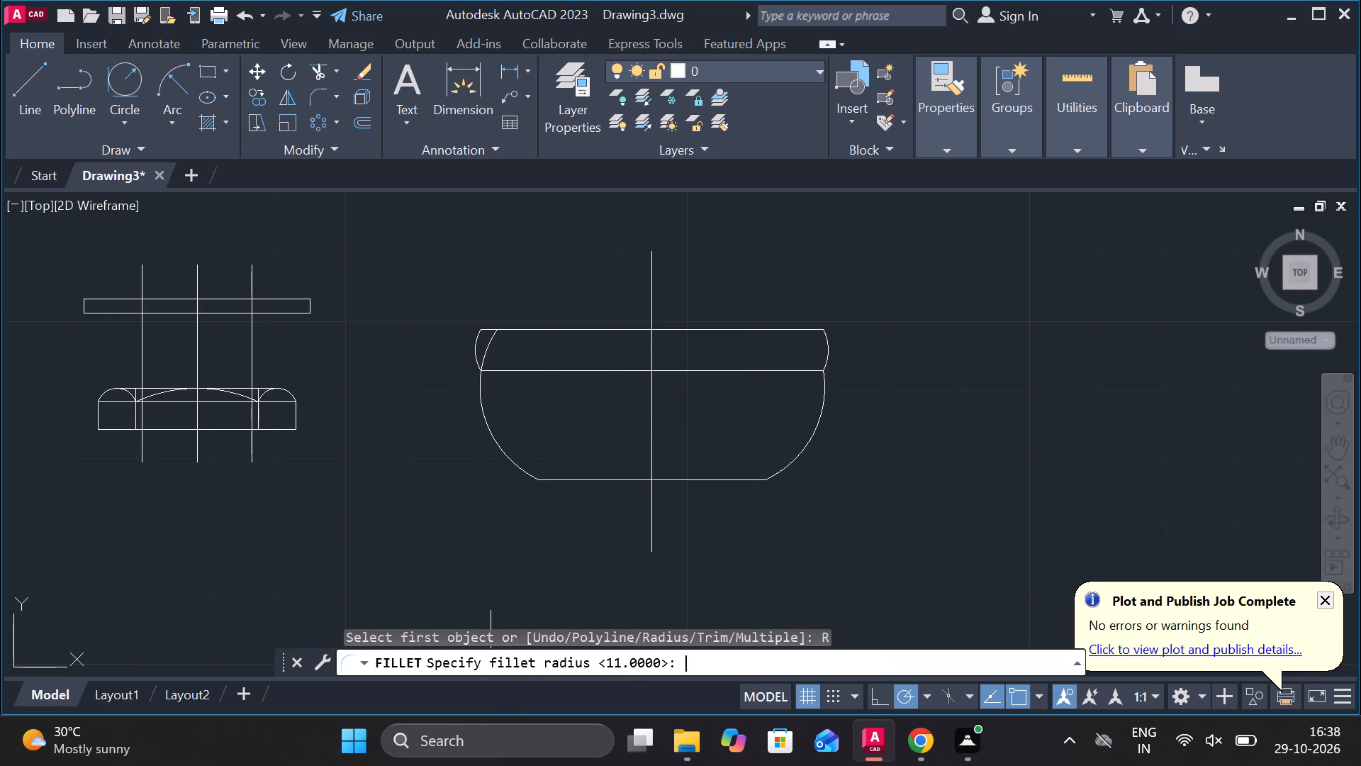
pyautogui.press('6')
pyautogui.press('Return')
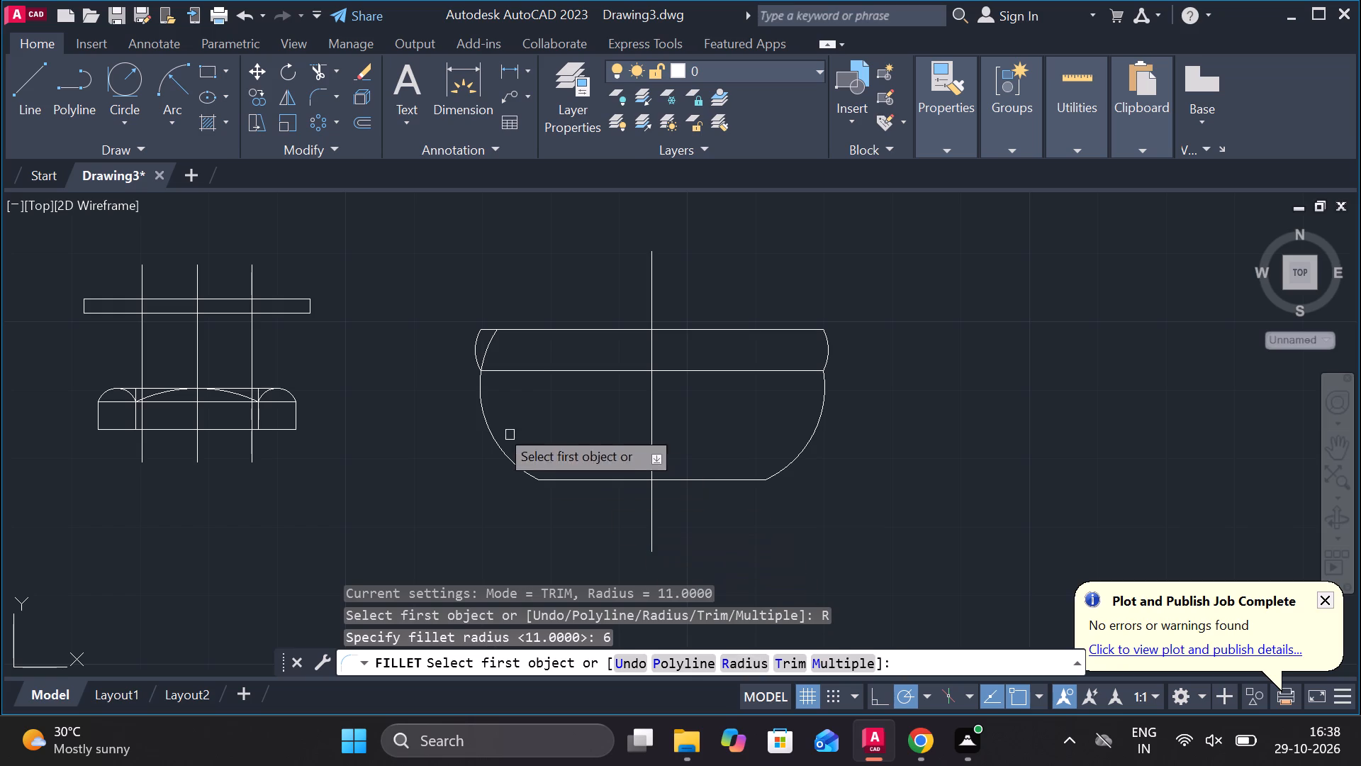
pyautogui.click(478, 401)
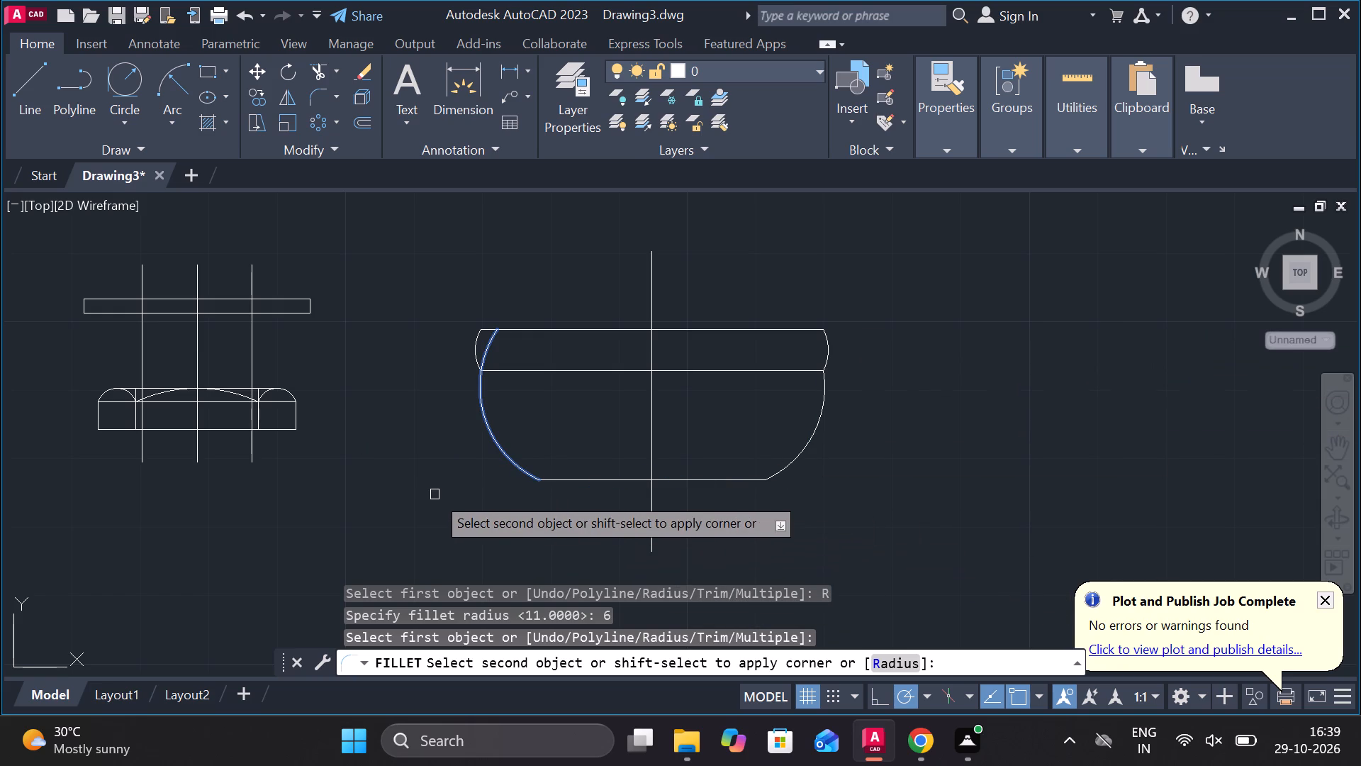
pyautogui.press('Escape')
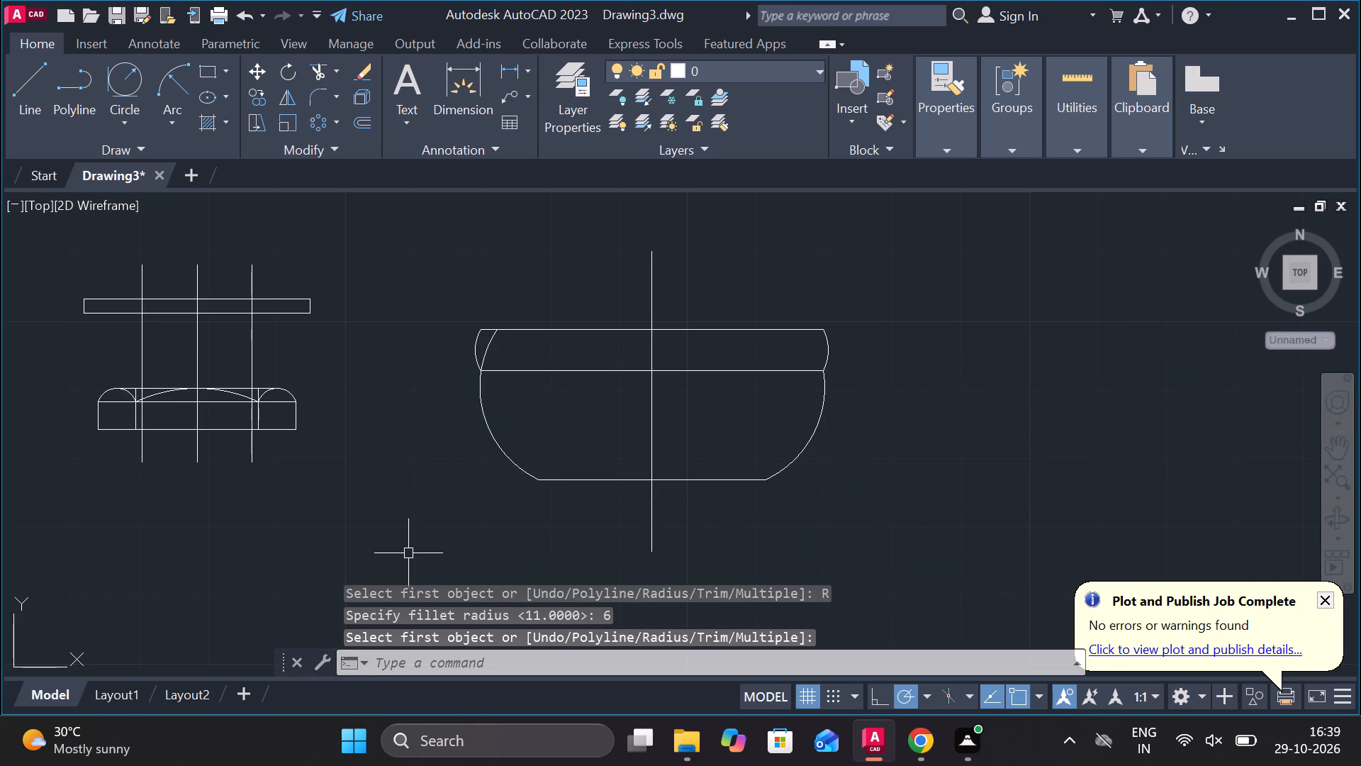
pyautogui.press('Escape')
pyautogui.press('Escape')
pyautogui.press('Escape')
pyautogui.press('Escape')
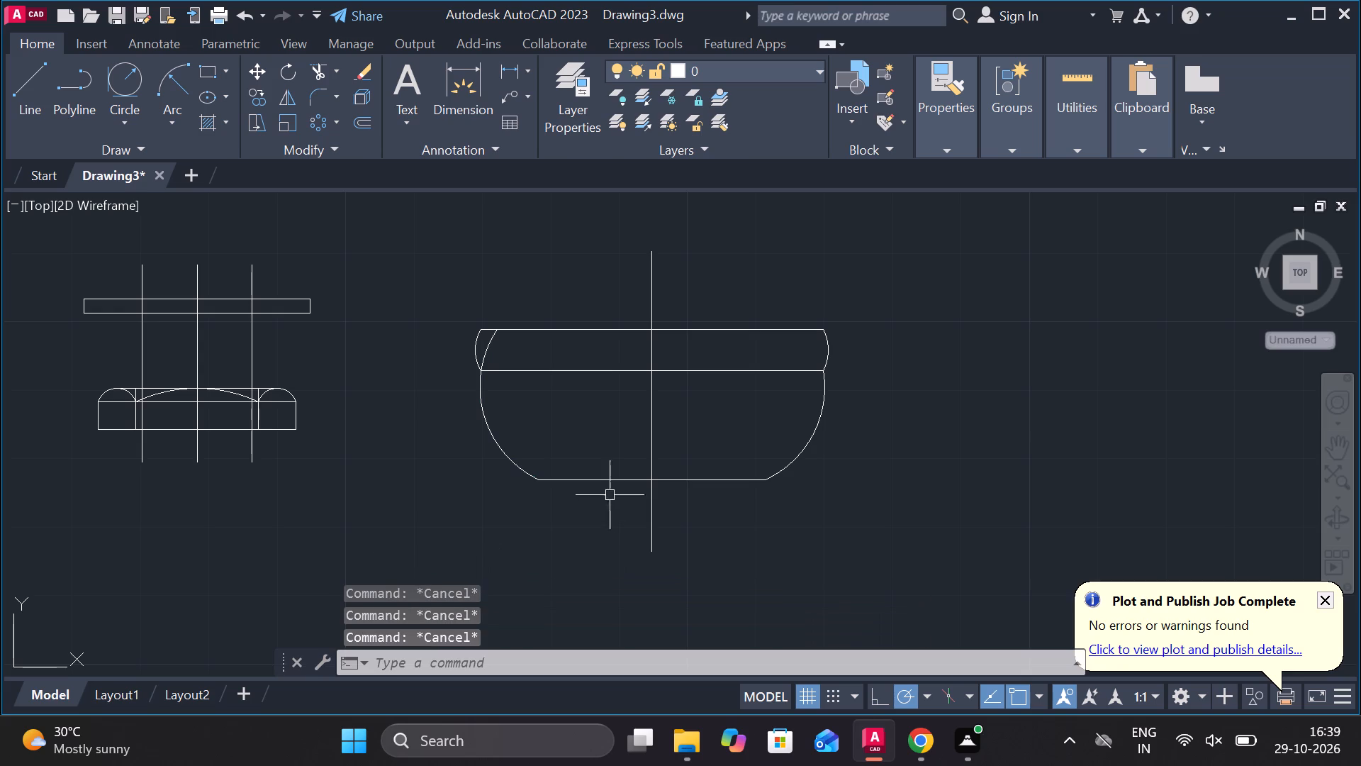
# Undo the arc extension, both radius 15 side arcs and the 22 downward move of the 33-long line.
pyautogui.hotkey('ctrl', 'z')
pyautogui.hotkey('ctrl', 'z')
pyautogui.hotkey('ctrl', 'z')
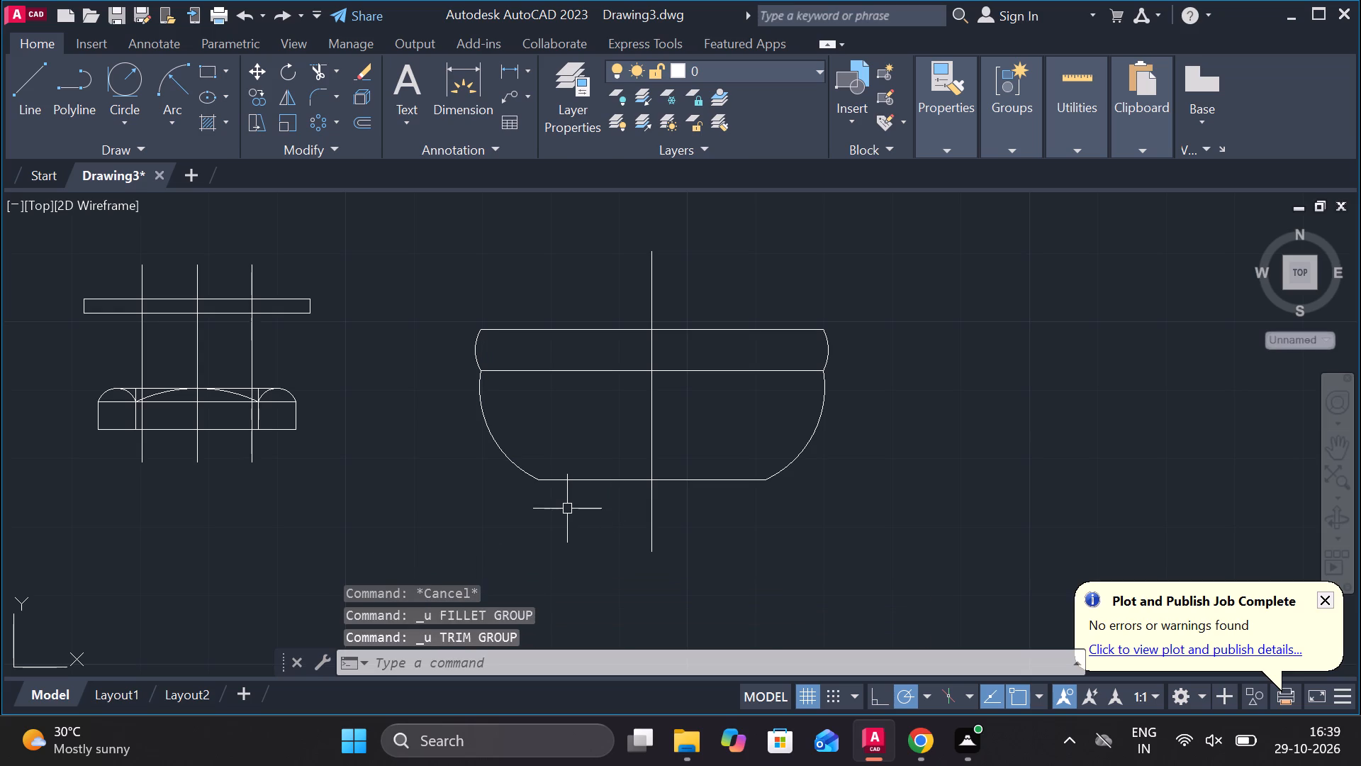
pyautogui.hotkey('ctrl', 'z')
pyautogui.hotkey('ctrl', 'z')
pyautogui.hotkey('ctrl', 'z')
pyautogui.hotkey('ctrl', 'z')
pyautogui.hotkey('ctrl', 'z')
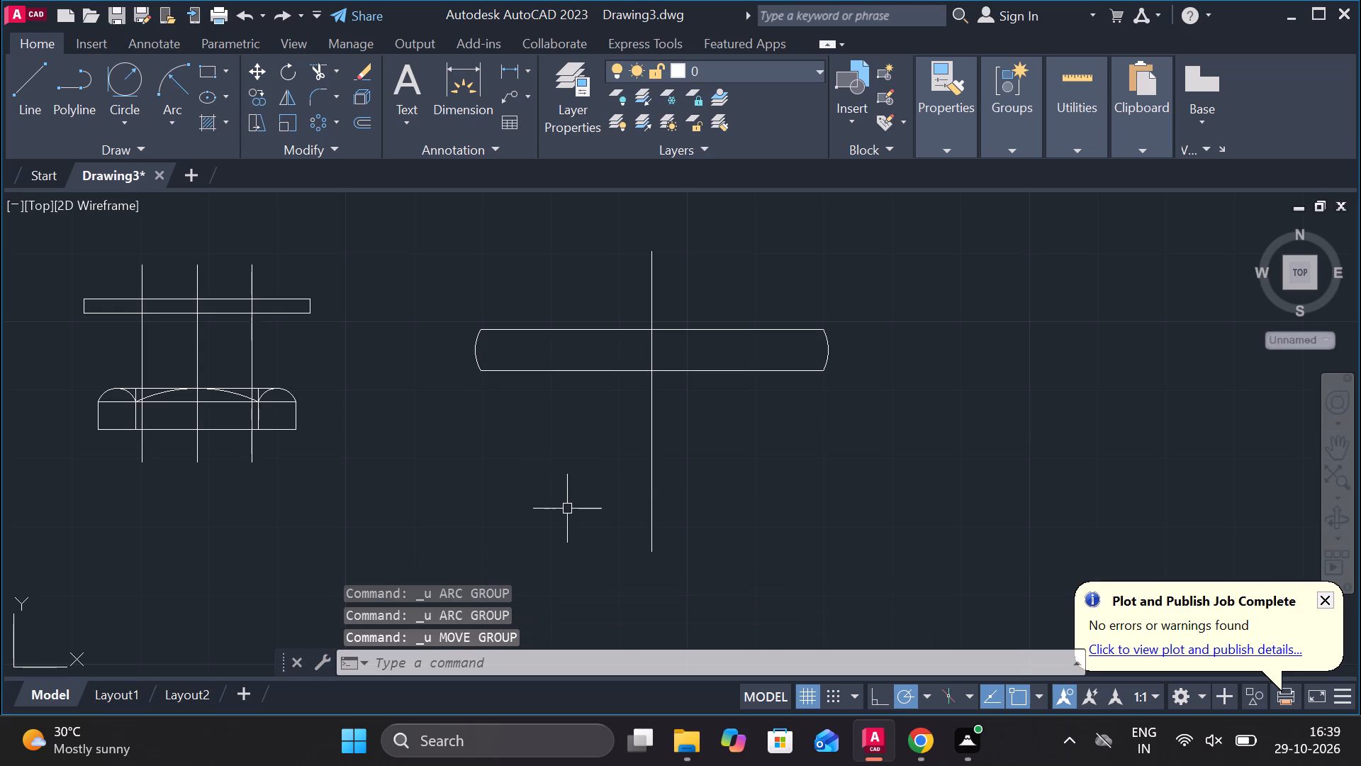
# Undo five more operations, going back through the earlier line moves and the grip edit.
pyautogui.hotkey('ctrl', 'z')
pyautogui.hotkey('ctrl', 'z')
pyautogui.hotkey('ctrl', 'z')
pyautogui.hotkey('ctrl', 'z')
pyautogui.hotkey('ctrl', 'z')
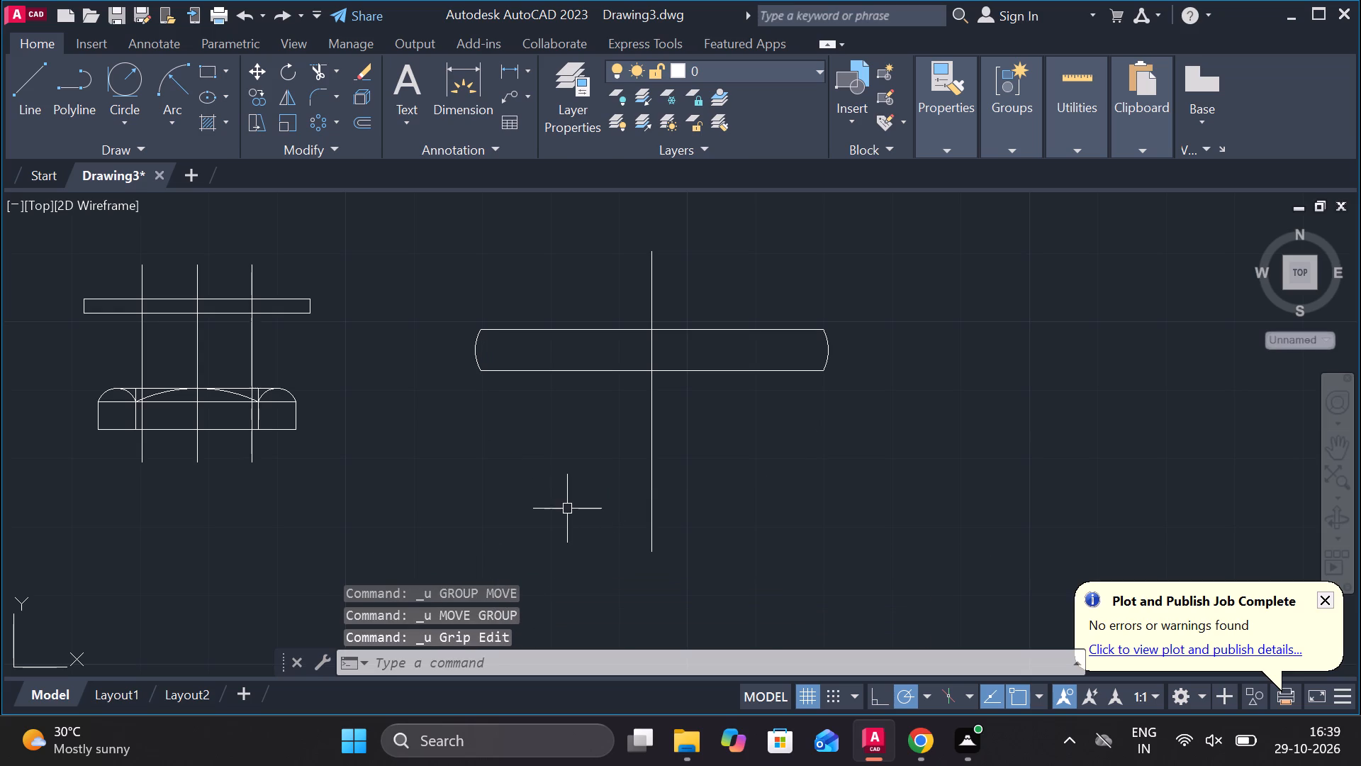
# Undo the vertical centre line, both end arcs and the copied lower edge of the bar, back to its single top line.
pyautogui.hotkey('ctrl', 'z')
pyautogui.hotkey('ctrl', 'z')
pyautogui.hotkey('ctrl', 'z')
pyautogui.hotkey('ctrl', 'z')
pyautogui.hotkey('ctrl', 'z')
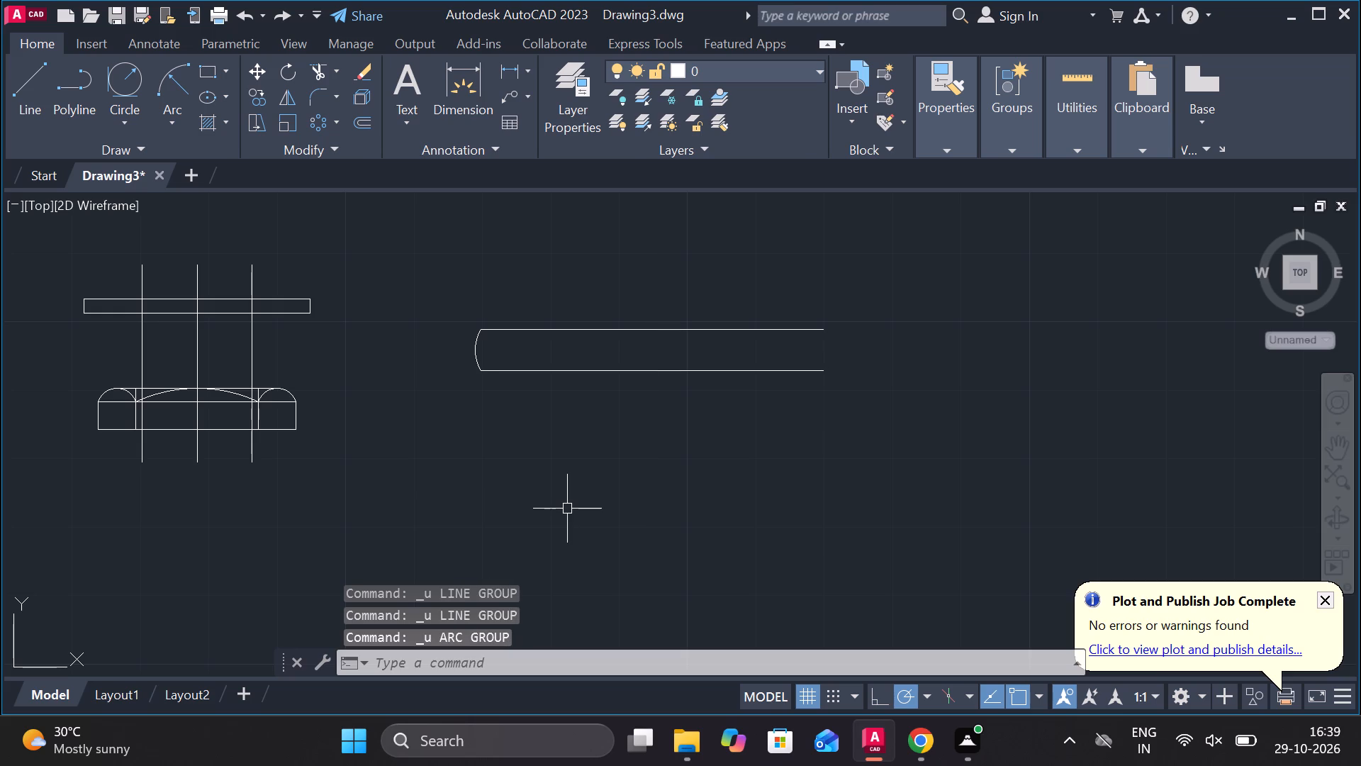
pyautogui.hotkey('ctrl', 'z')
pyautogui.hotkey('ctrl', 'z')
pyautogui.hotkey('ctrl', 'z')
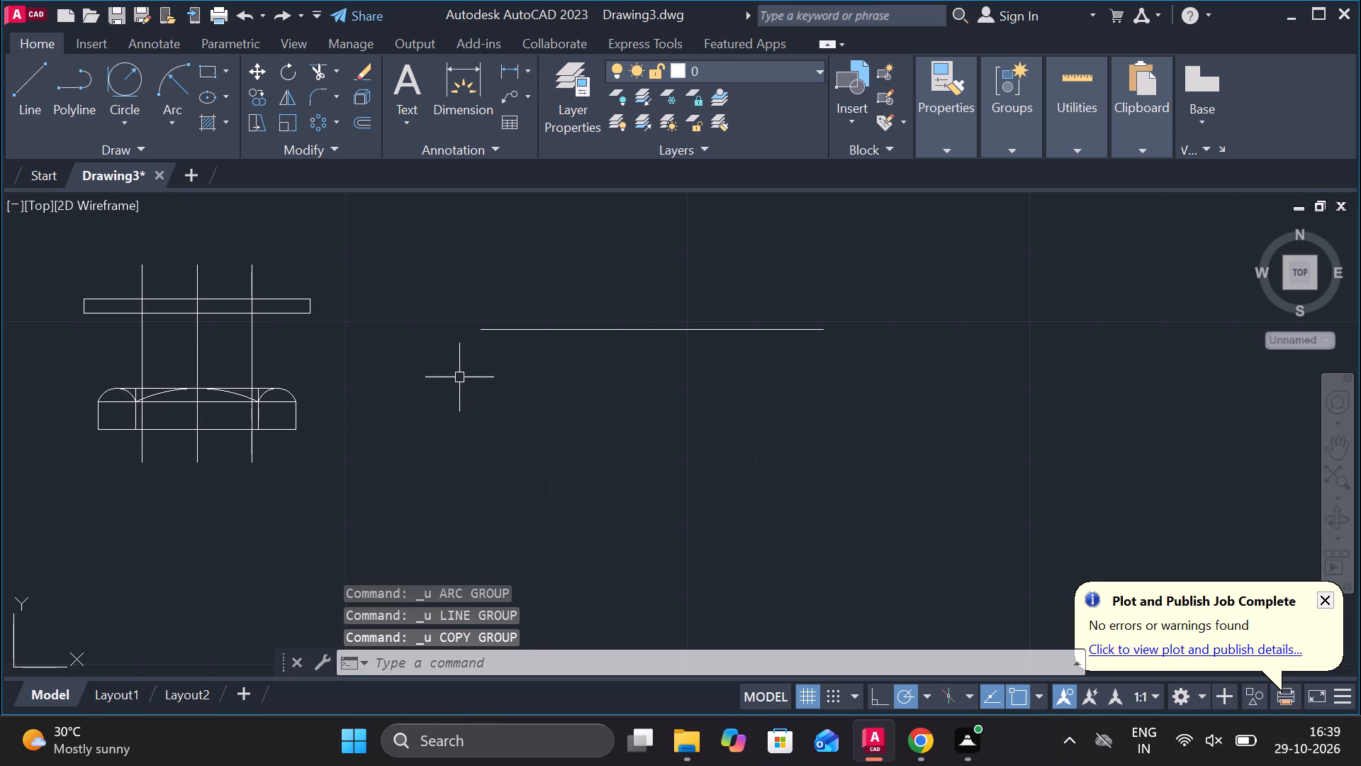
# Draw lines 22 down from the top line's left end, 50 across, and back up to its right end, forming a 50 x 22 rectangle.
pyautogui.click(31, 102)
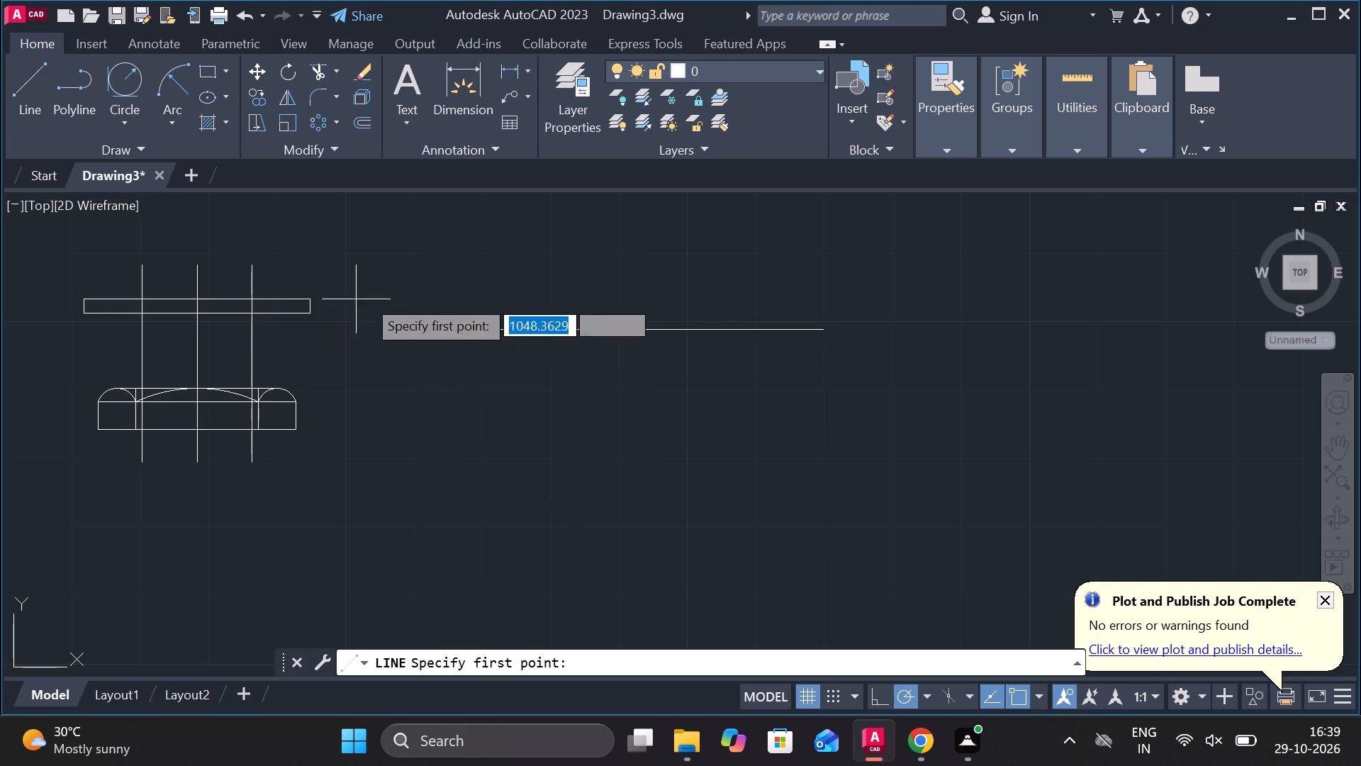
pyautogui.click(477, 331)
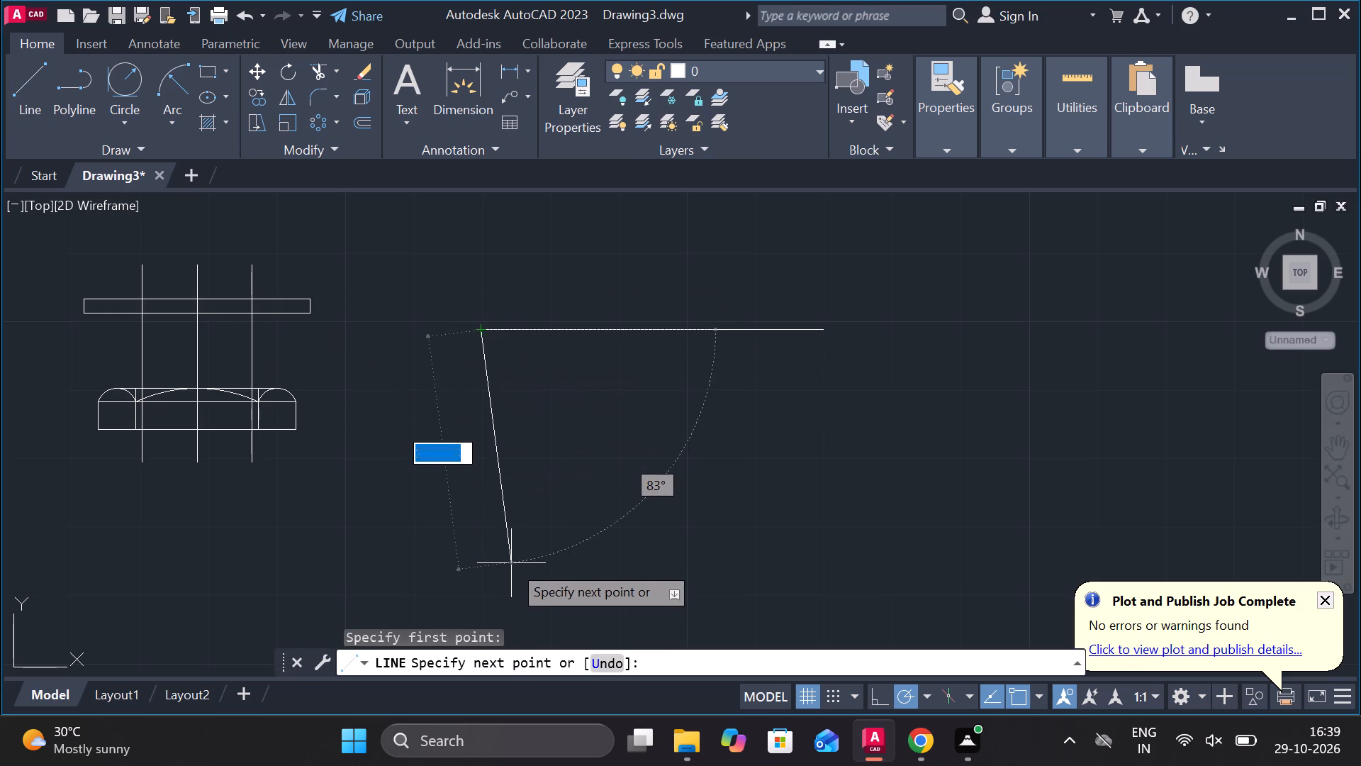
pyautogui.write('22')
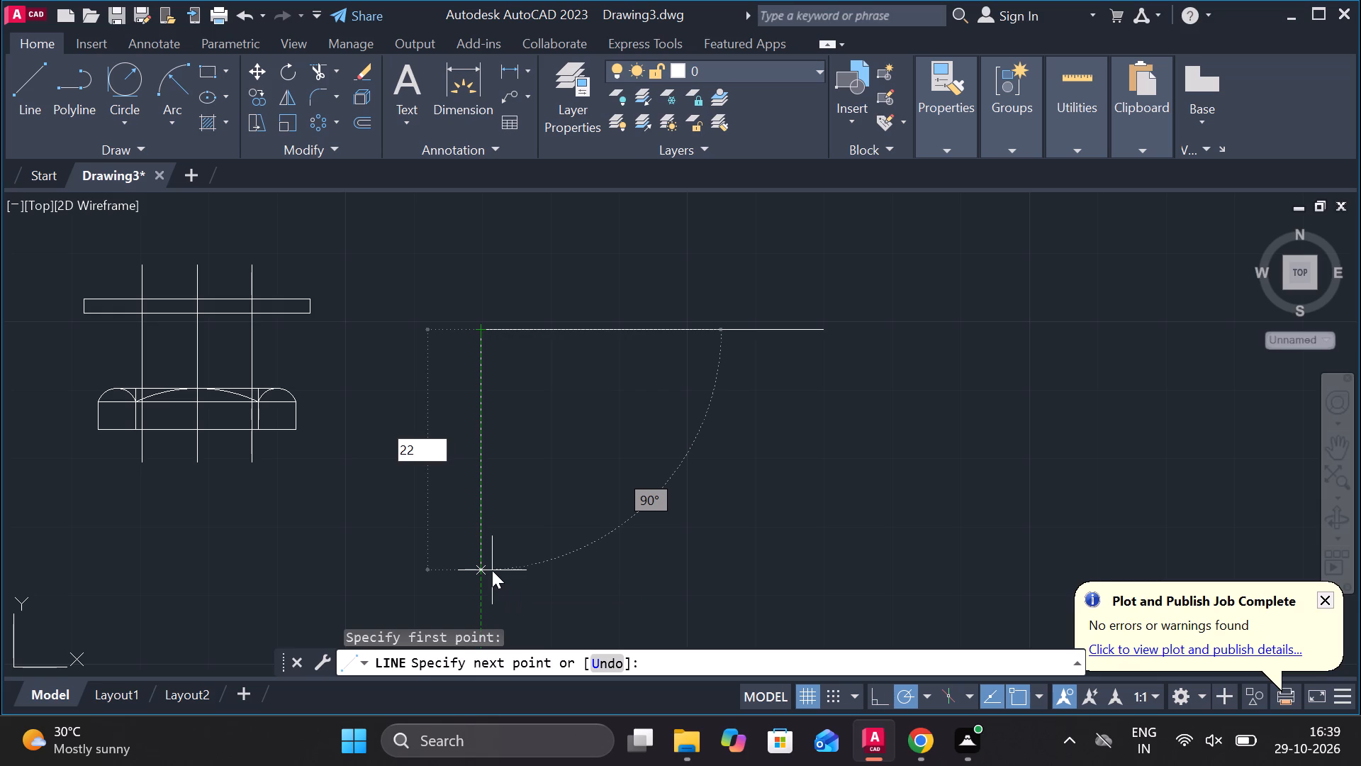
pyautogui.press('Return')
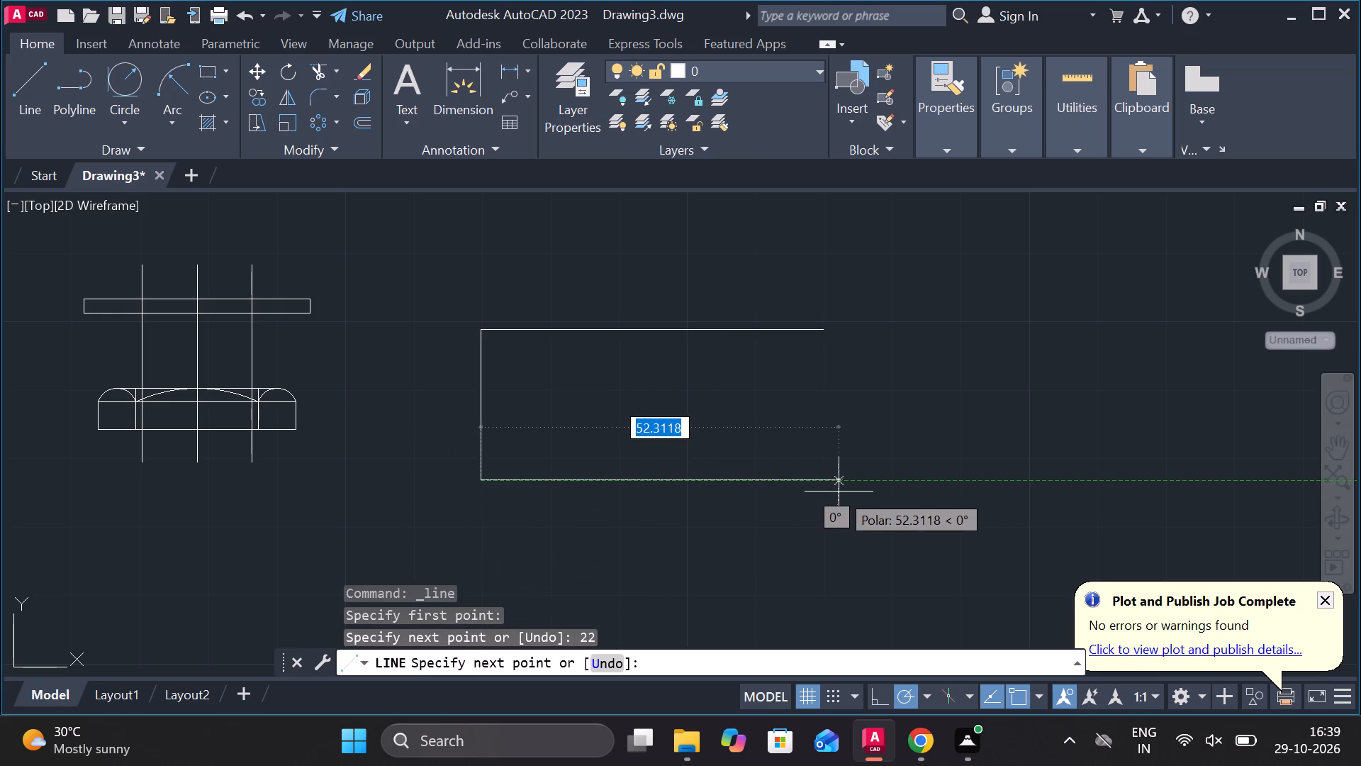
pyautogui.write('50')
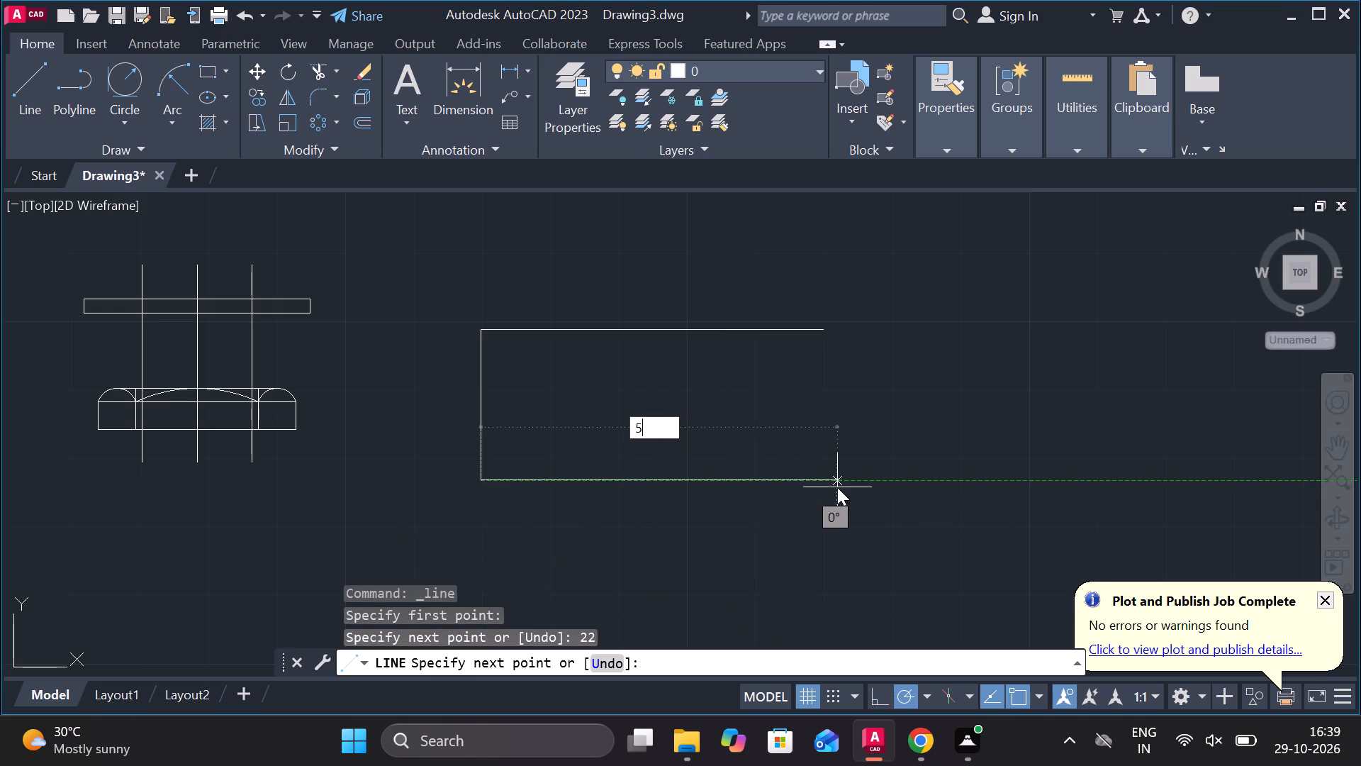
pyautogui.press('Return')
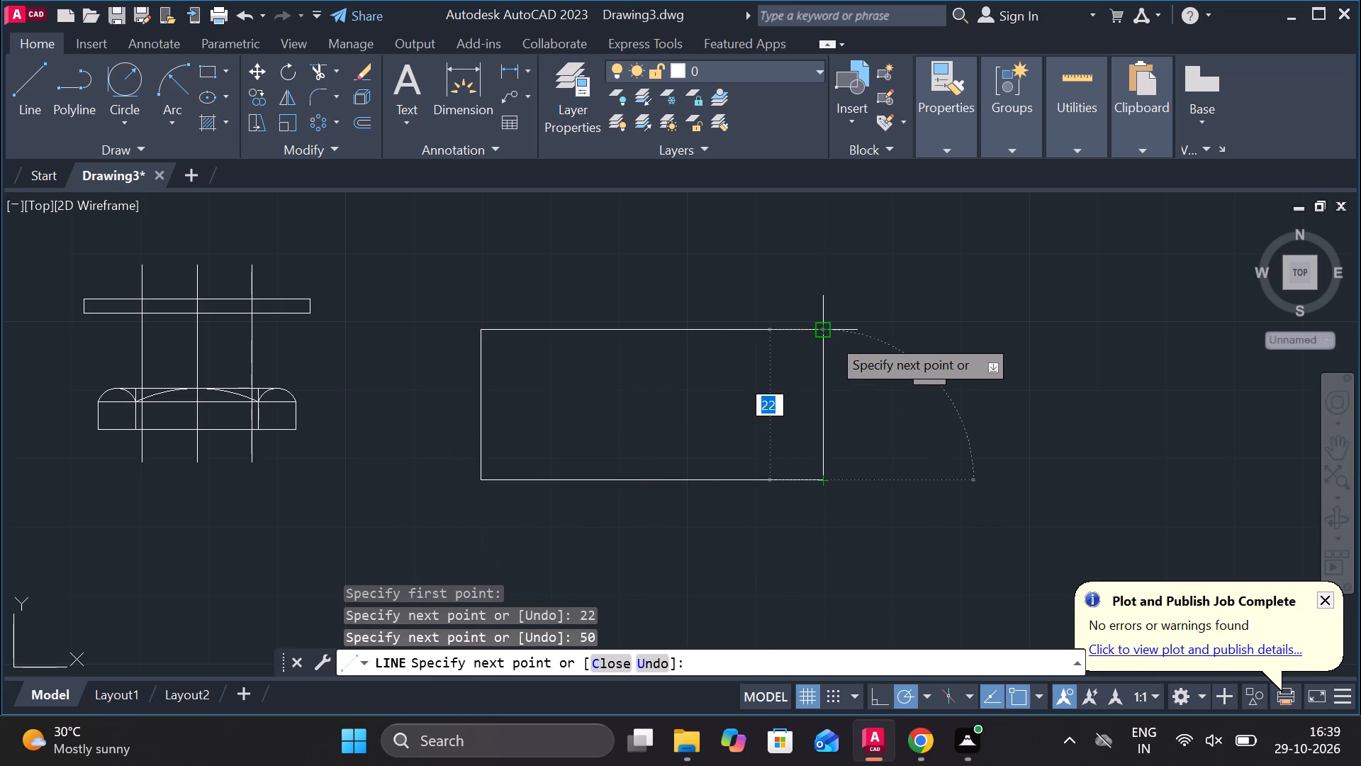
pyautogui.click(830, 336)
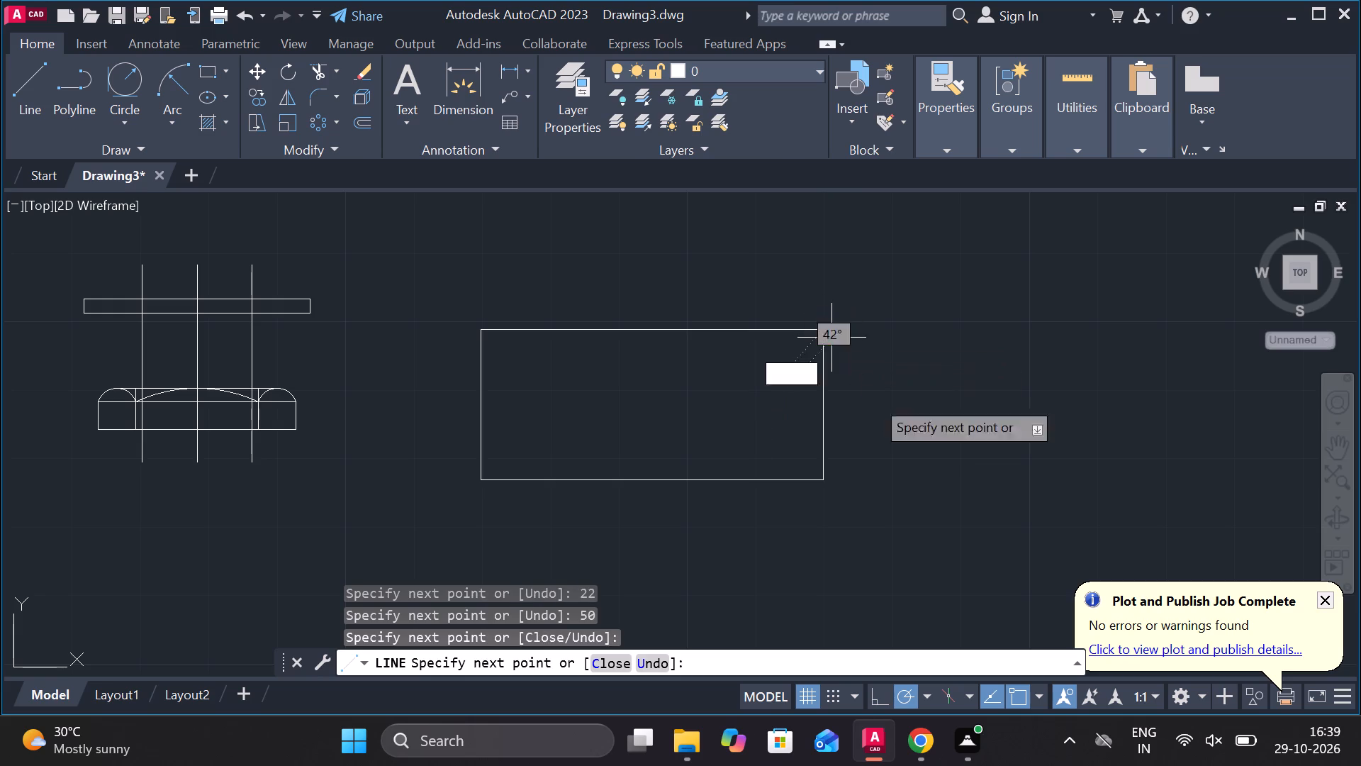
pyautogui.press('Escape')
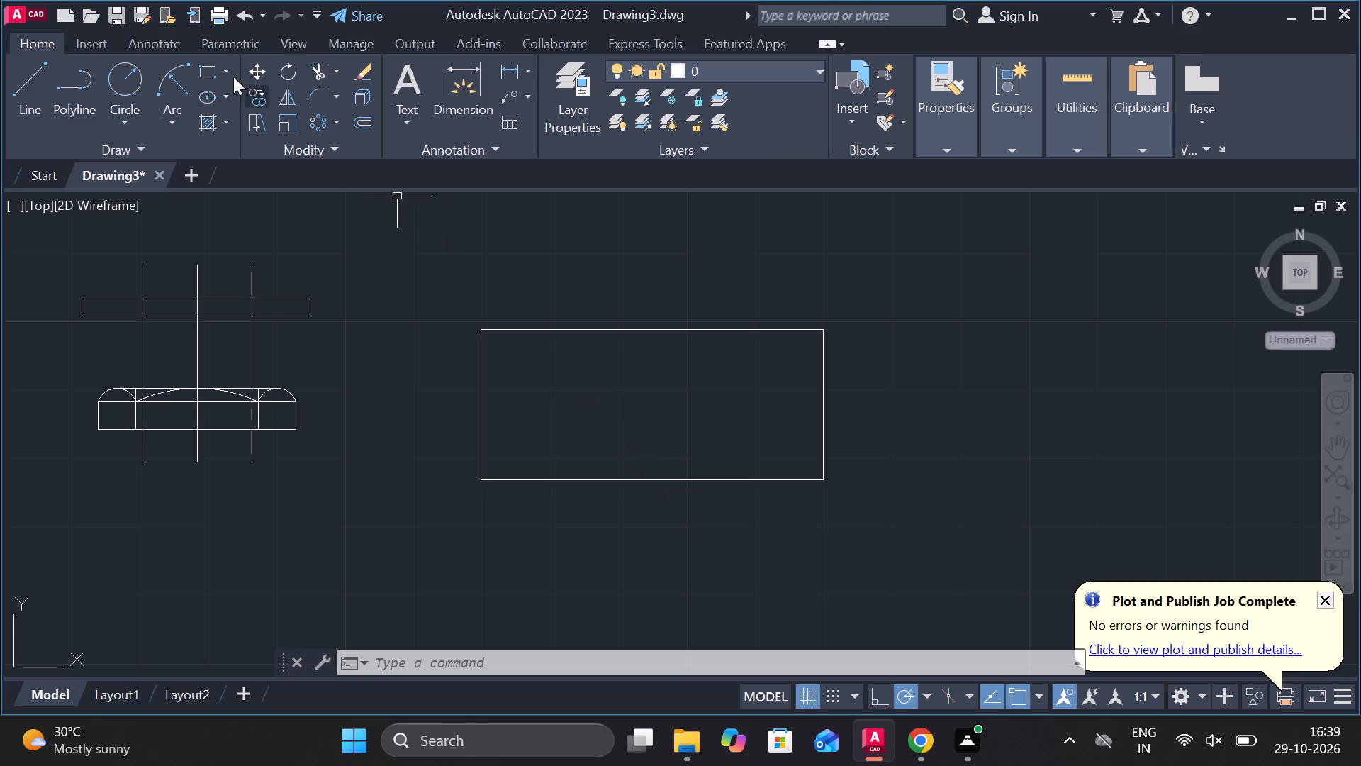
# Draw a vertical centre line from the midpoint of the rectangle's top edge to the midpoint of its bottom edge.
pyautogui.click(33, 89)
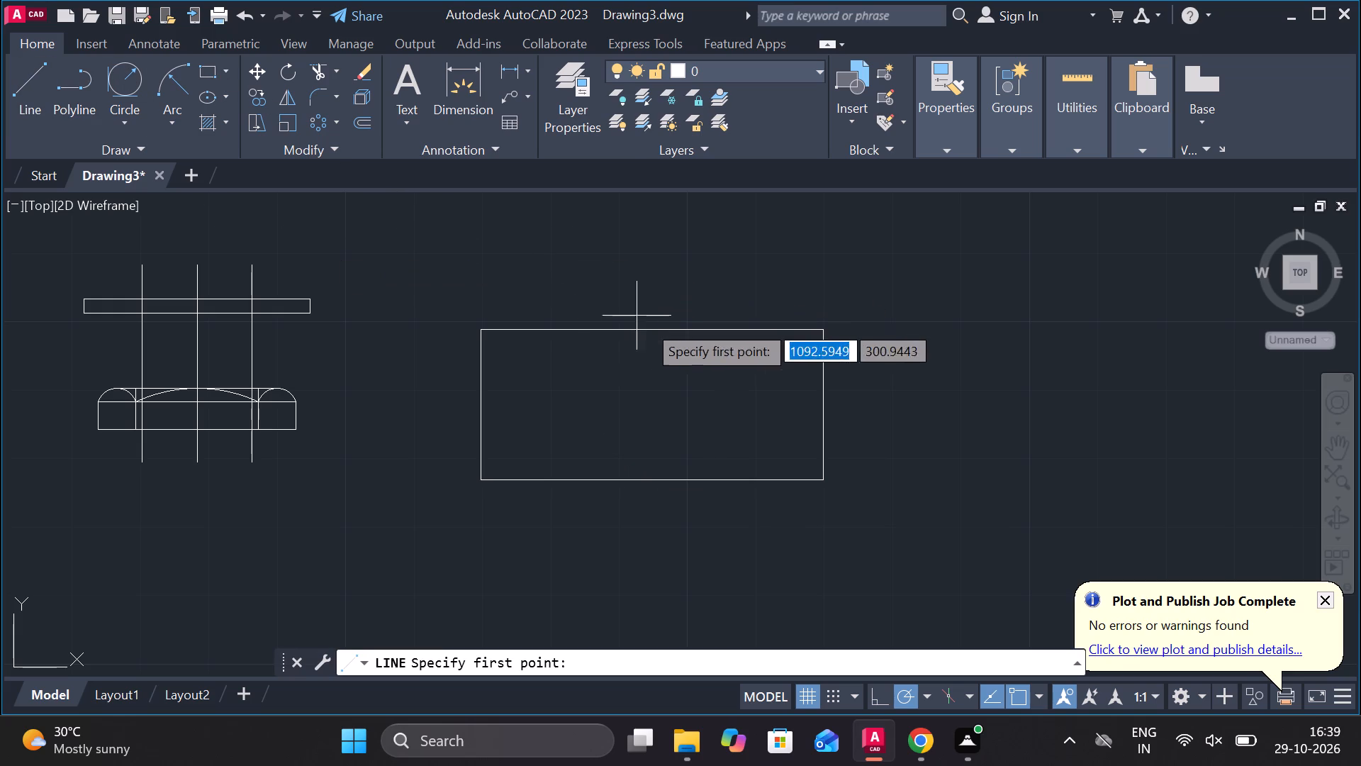
pyautogui.click(649, 331)
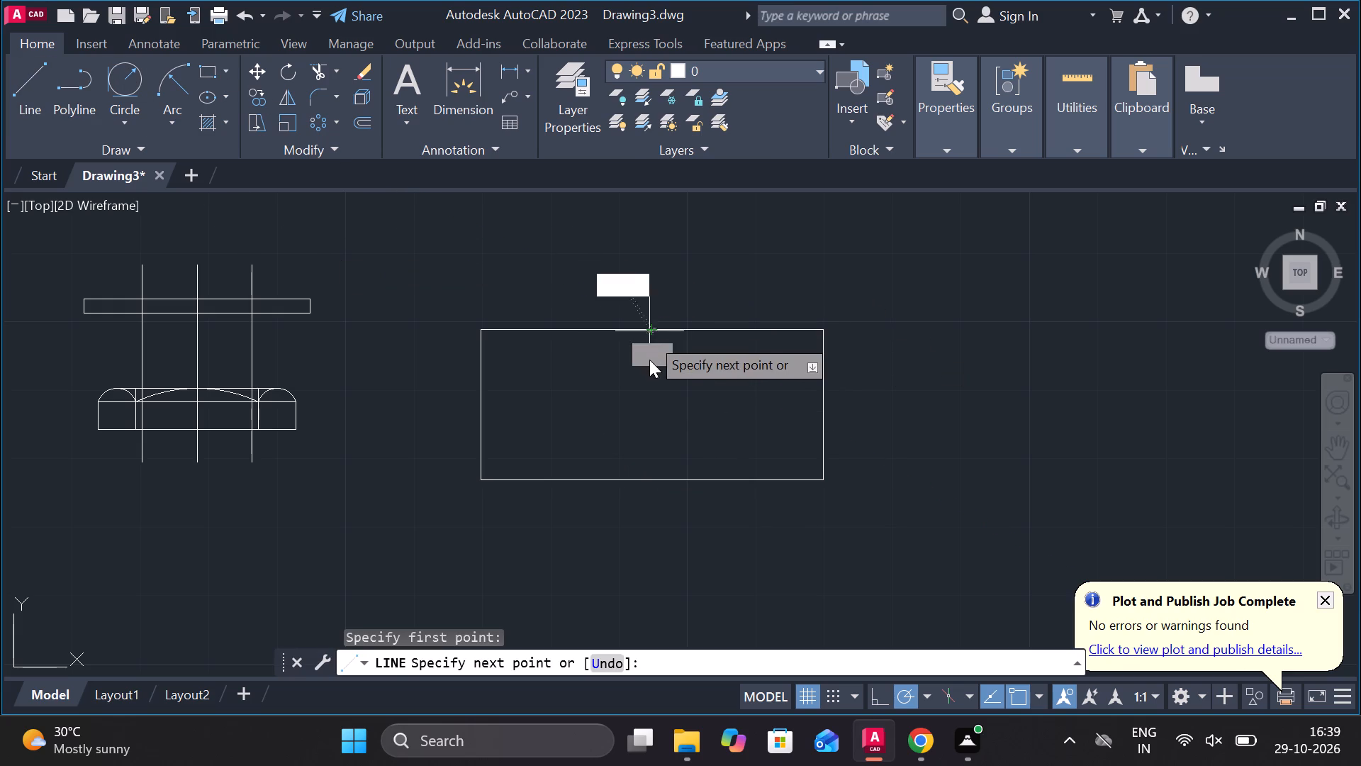
pyautogui.click(653, 479)
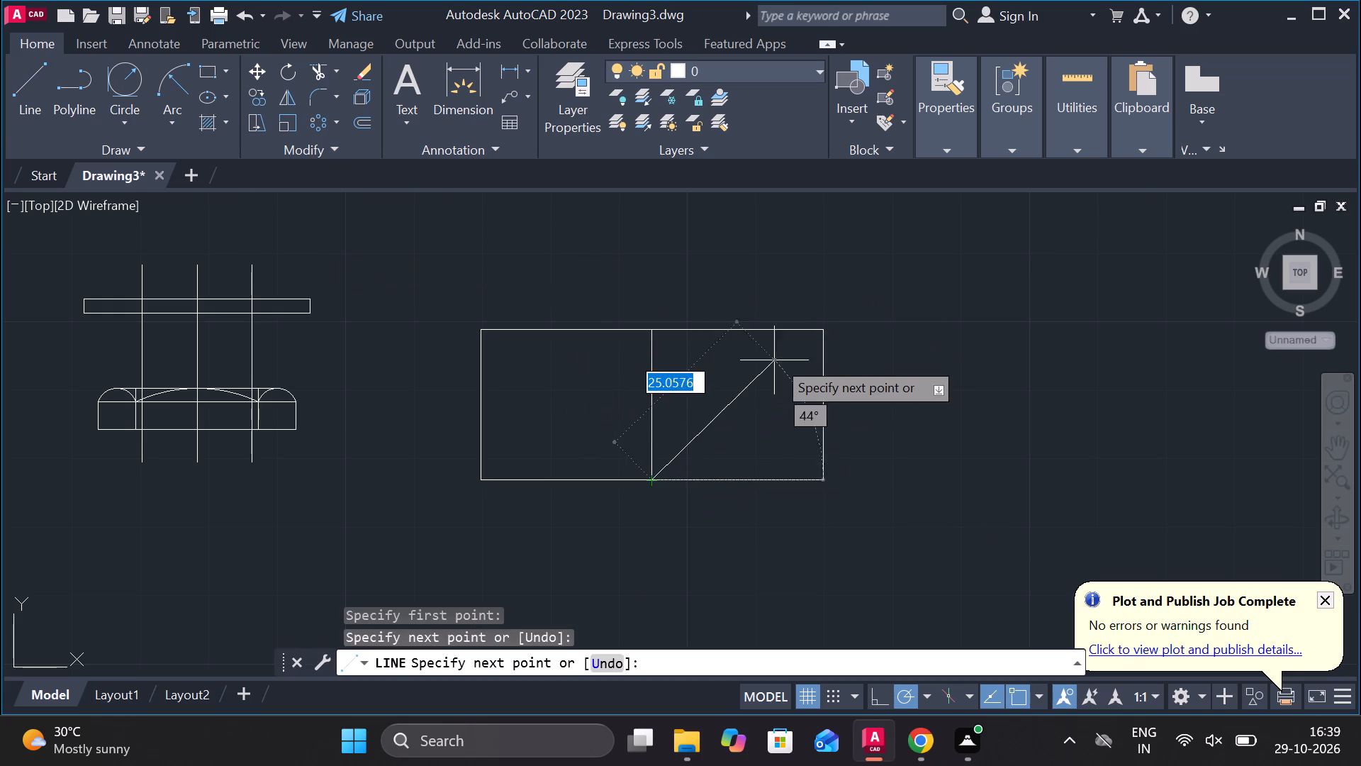
pyautogui.press('Escape')
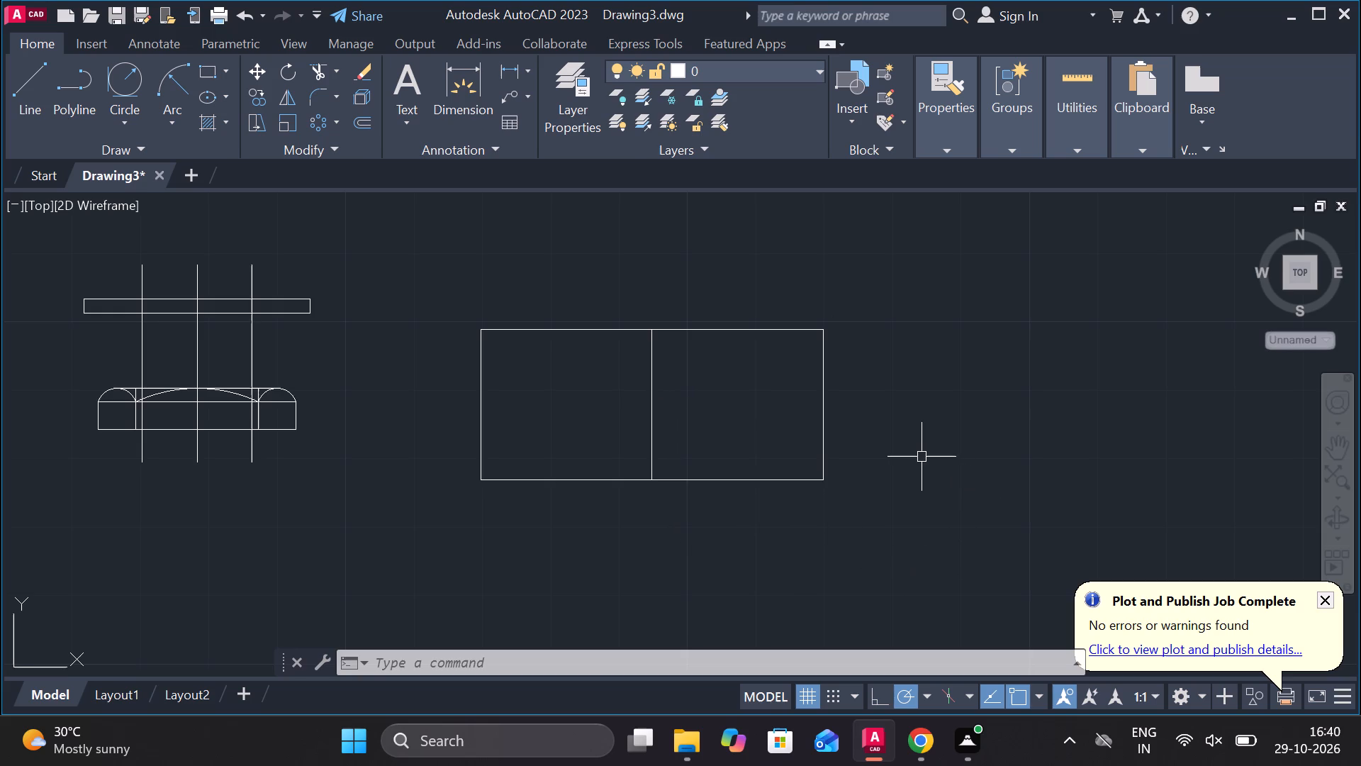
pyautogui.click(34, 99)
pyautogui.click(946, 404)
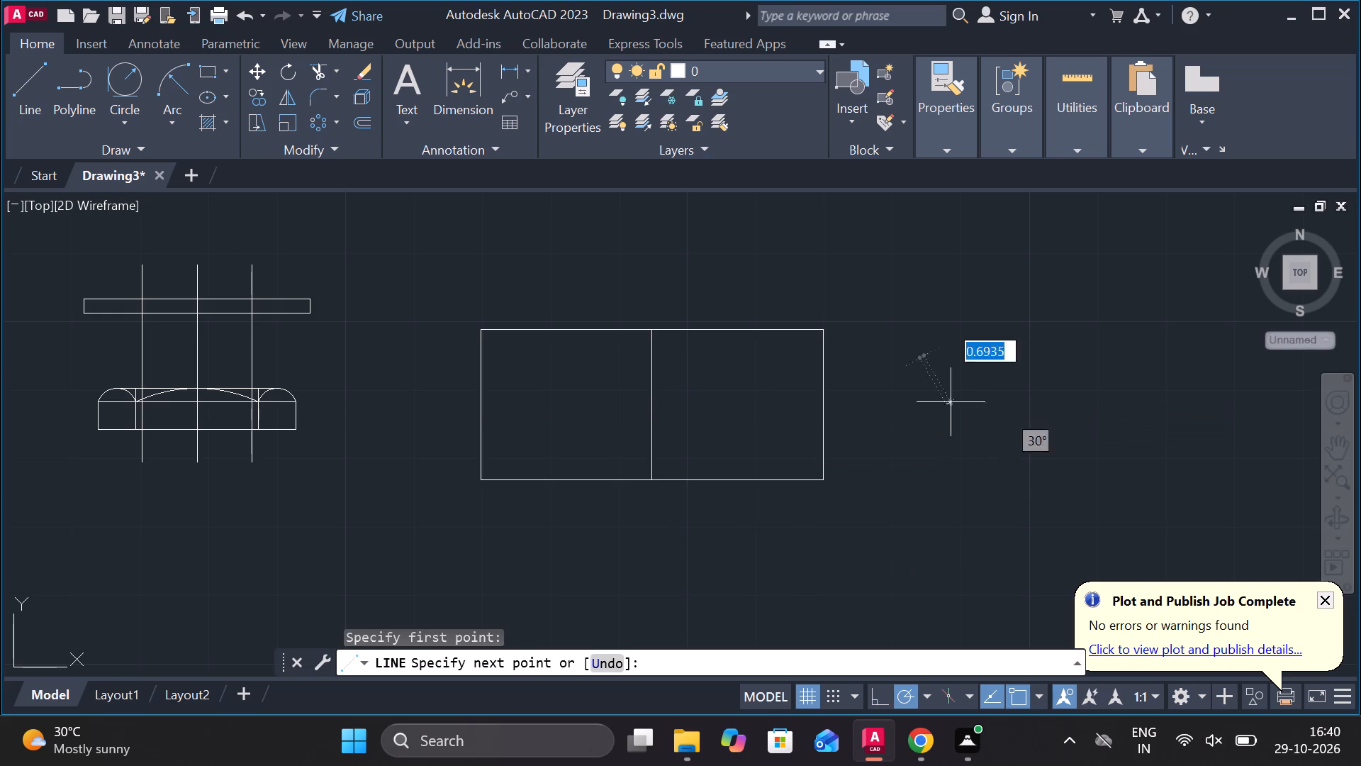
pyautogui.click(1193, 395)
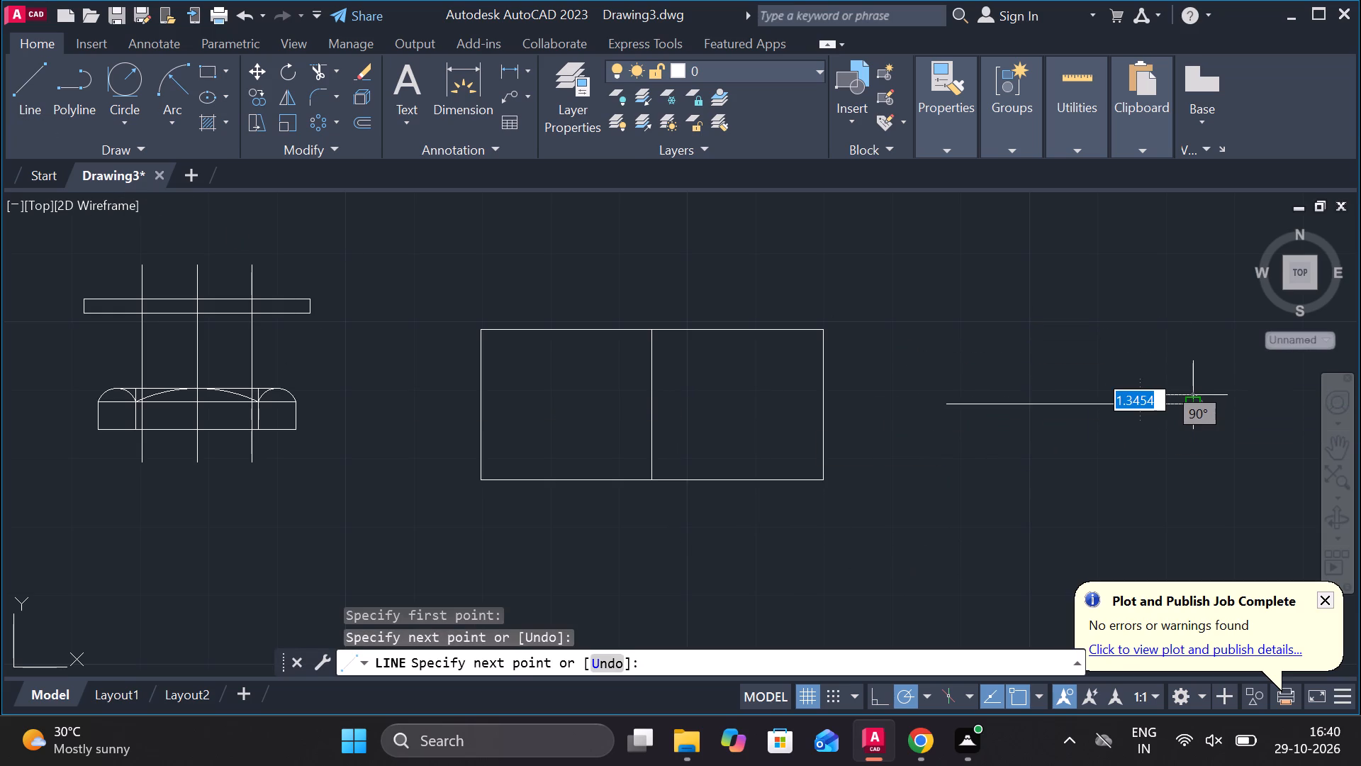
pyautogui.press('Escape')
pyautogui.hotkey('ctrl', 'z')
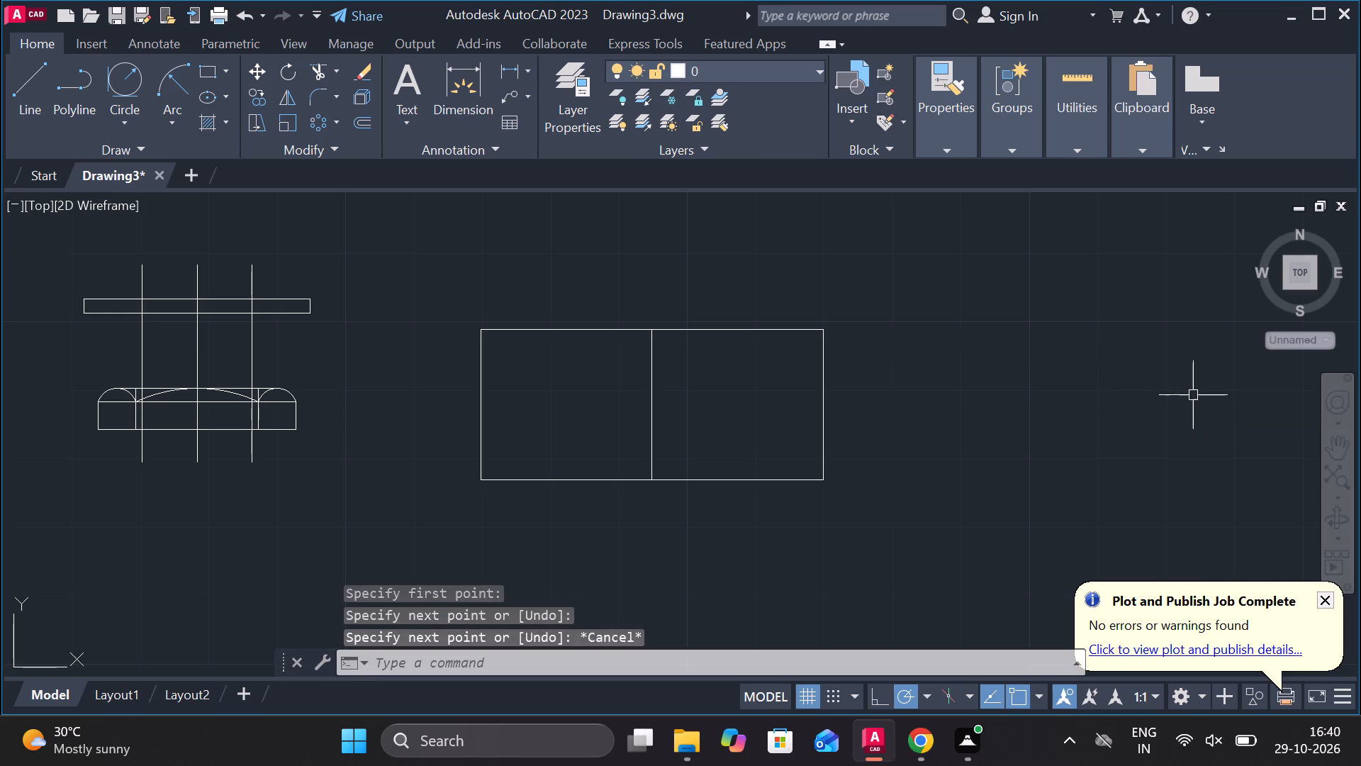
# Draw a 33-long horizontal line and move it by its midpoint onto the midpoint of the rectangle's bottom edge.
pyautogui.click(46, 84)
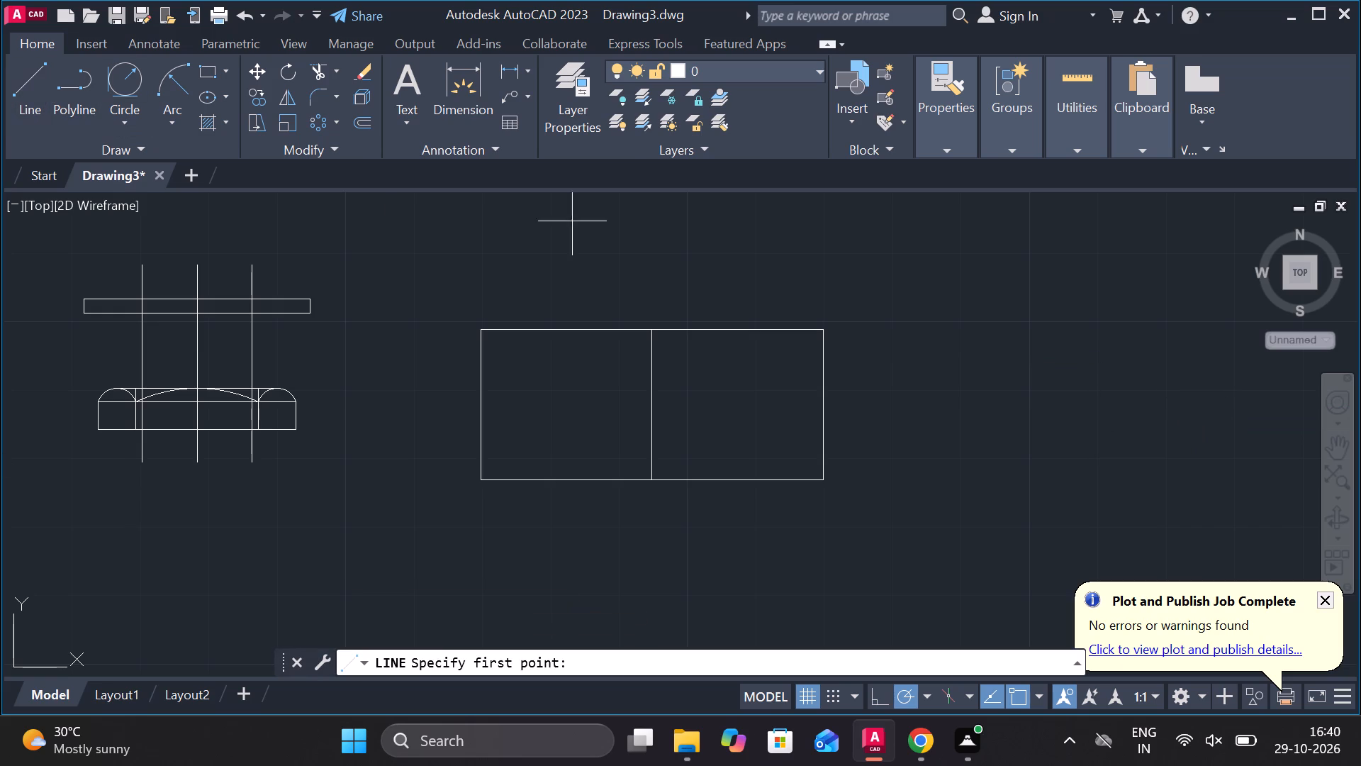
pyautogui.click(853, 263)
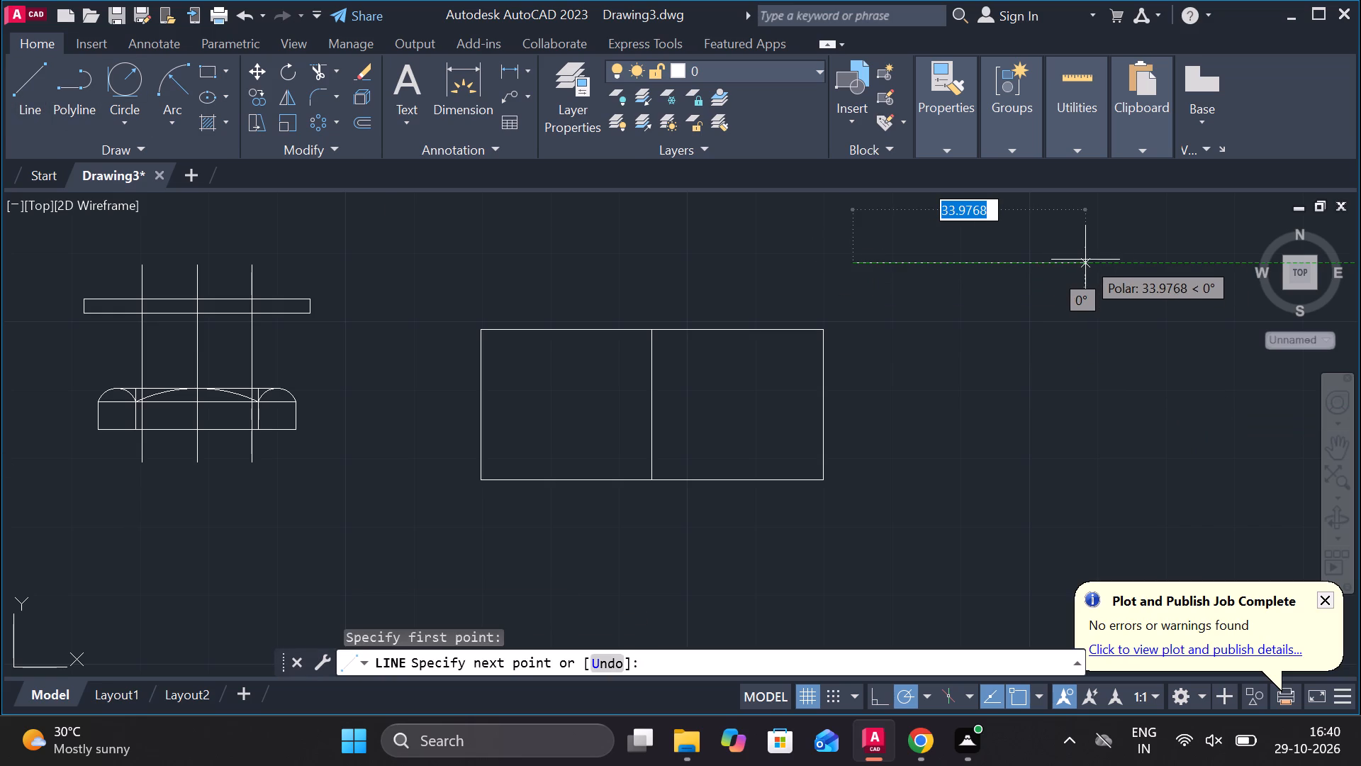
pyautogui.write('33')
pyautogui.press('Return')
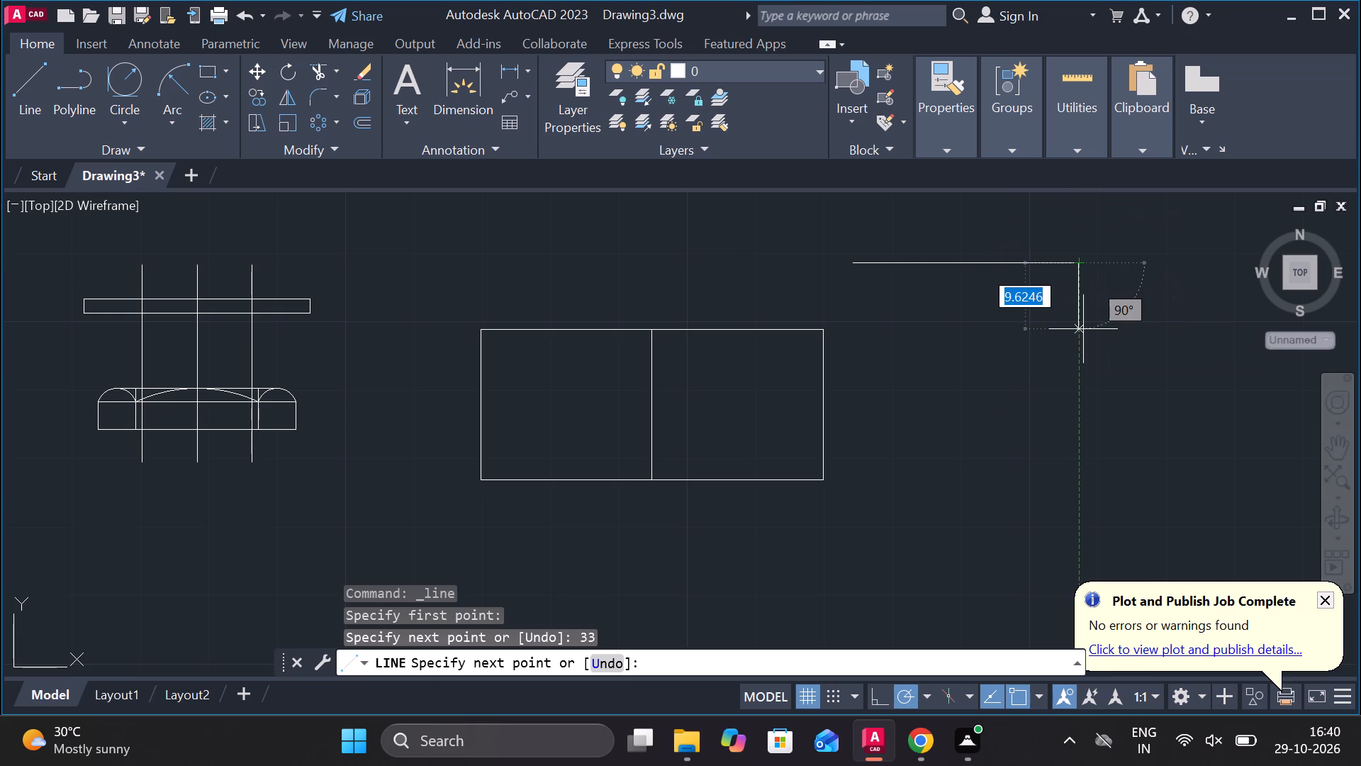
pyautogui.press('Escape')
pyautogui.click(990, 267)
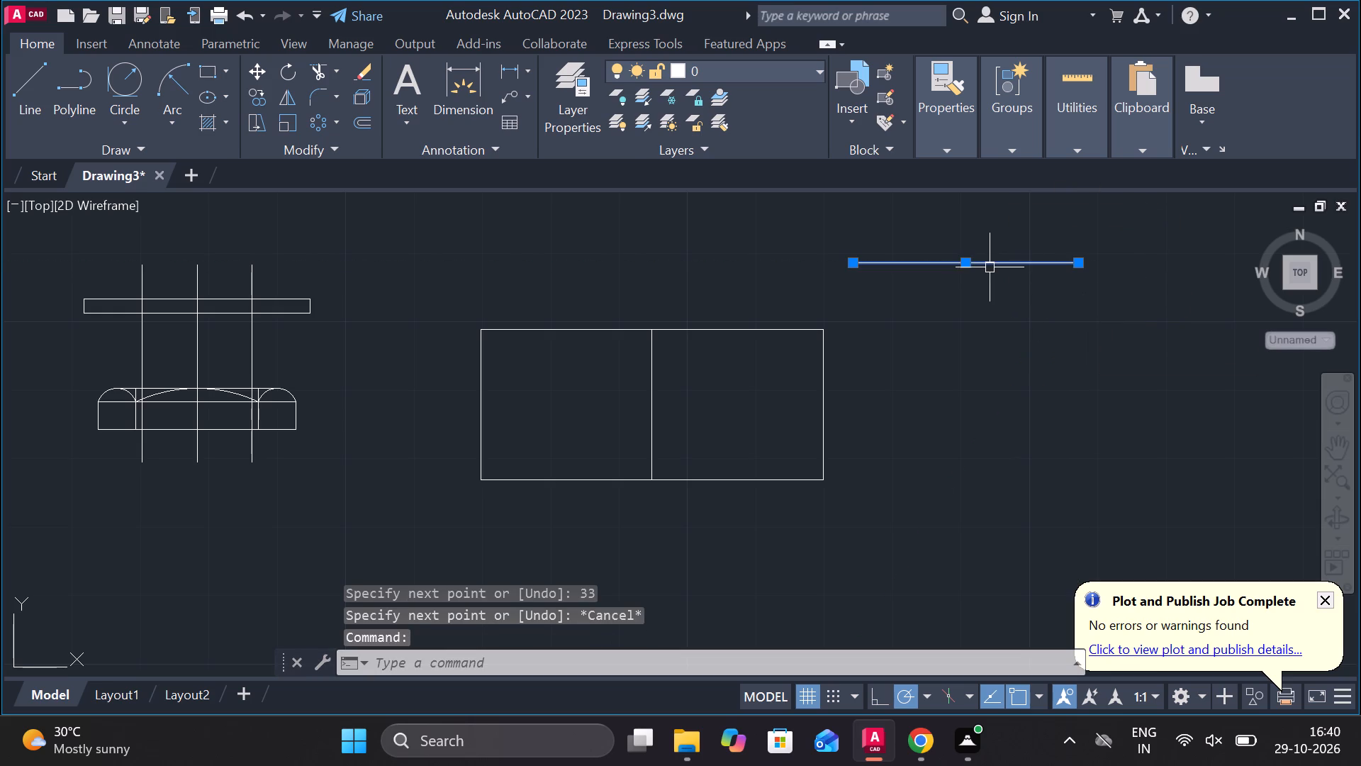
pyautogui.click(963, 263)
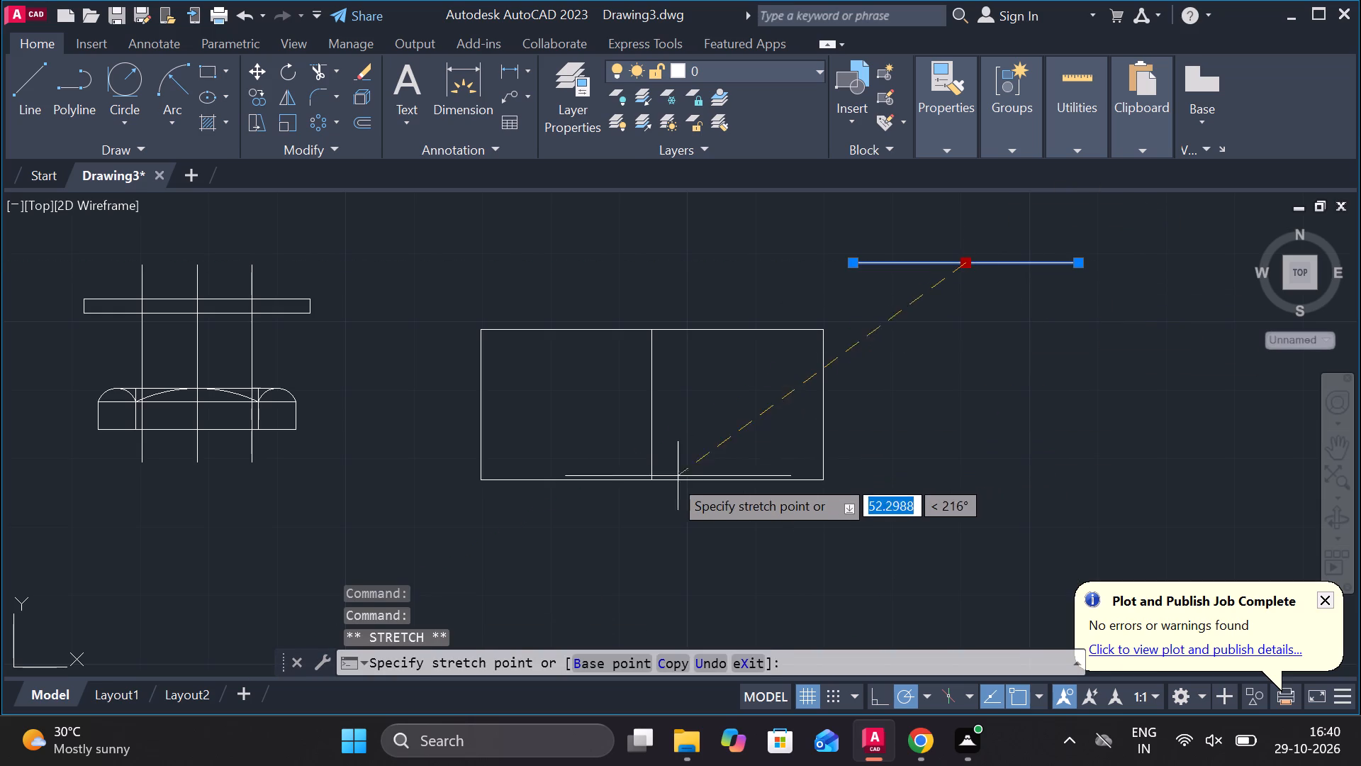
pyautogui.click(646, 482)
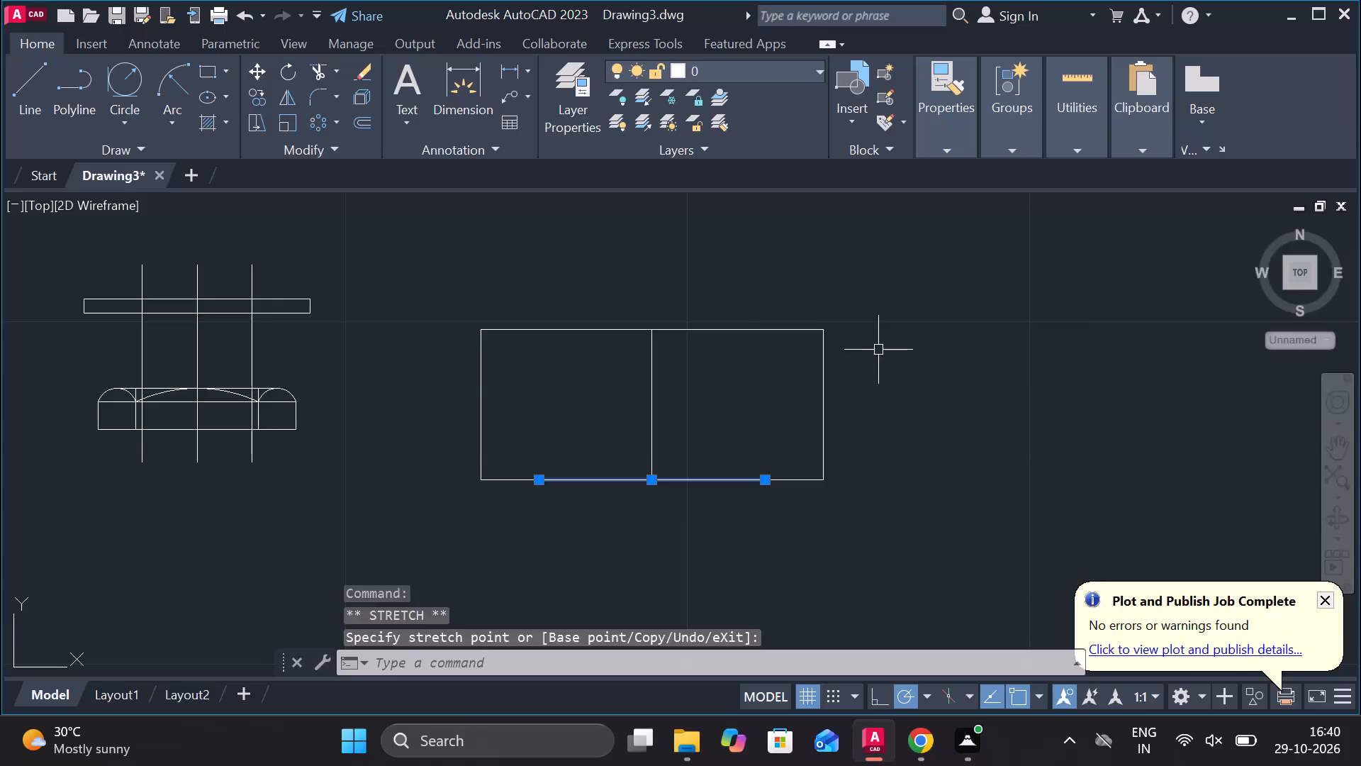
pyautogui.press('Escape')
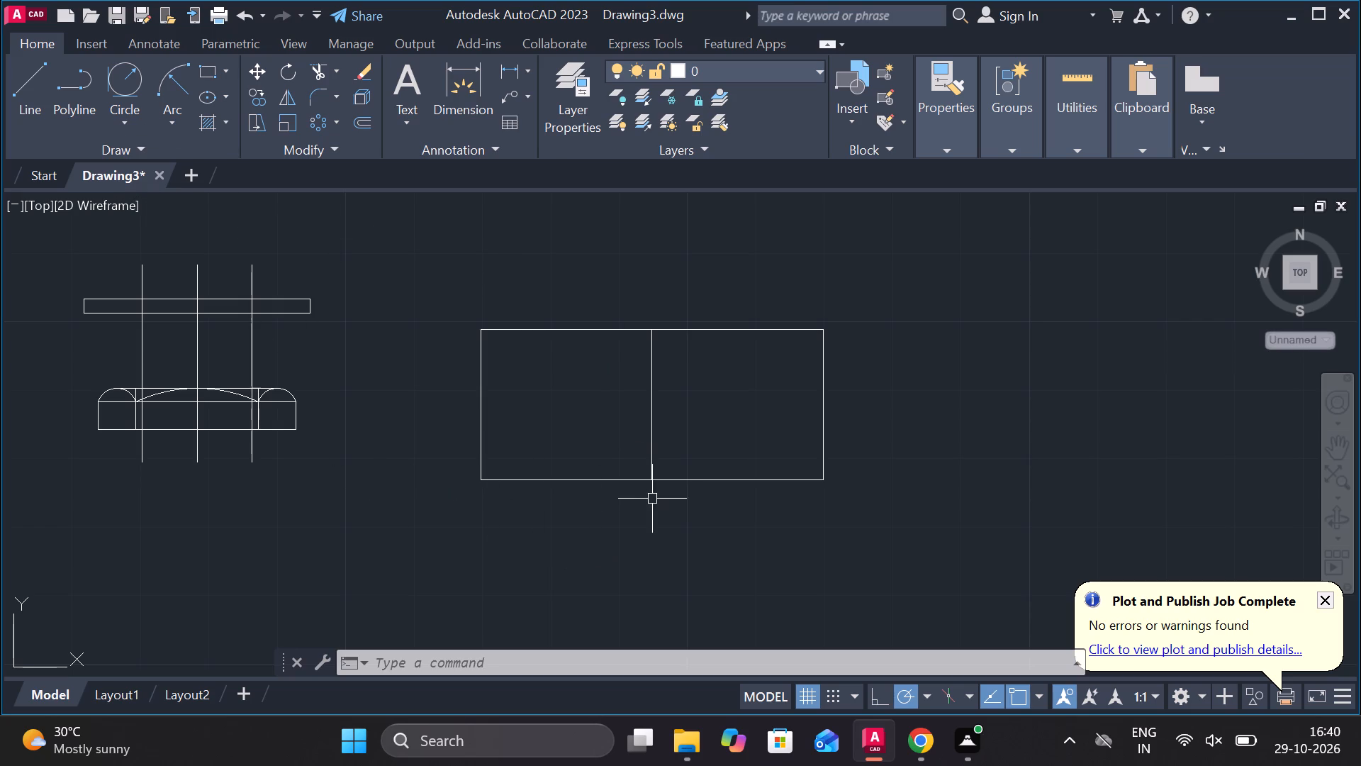
# Move the 33-long line clear of the rectangle and delete it together with the rectangle's 50-long bottom edge.
pyautogui.click(654, 479)
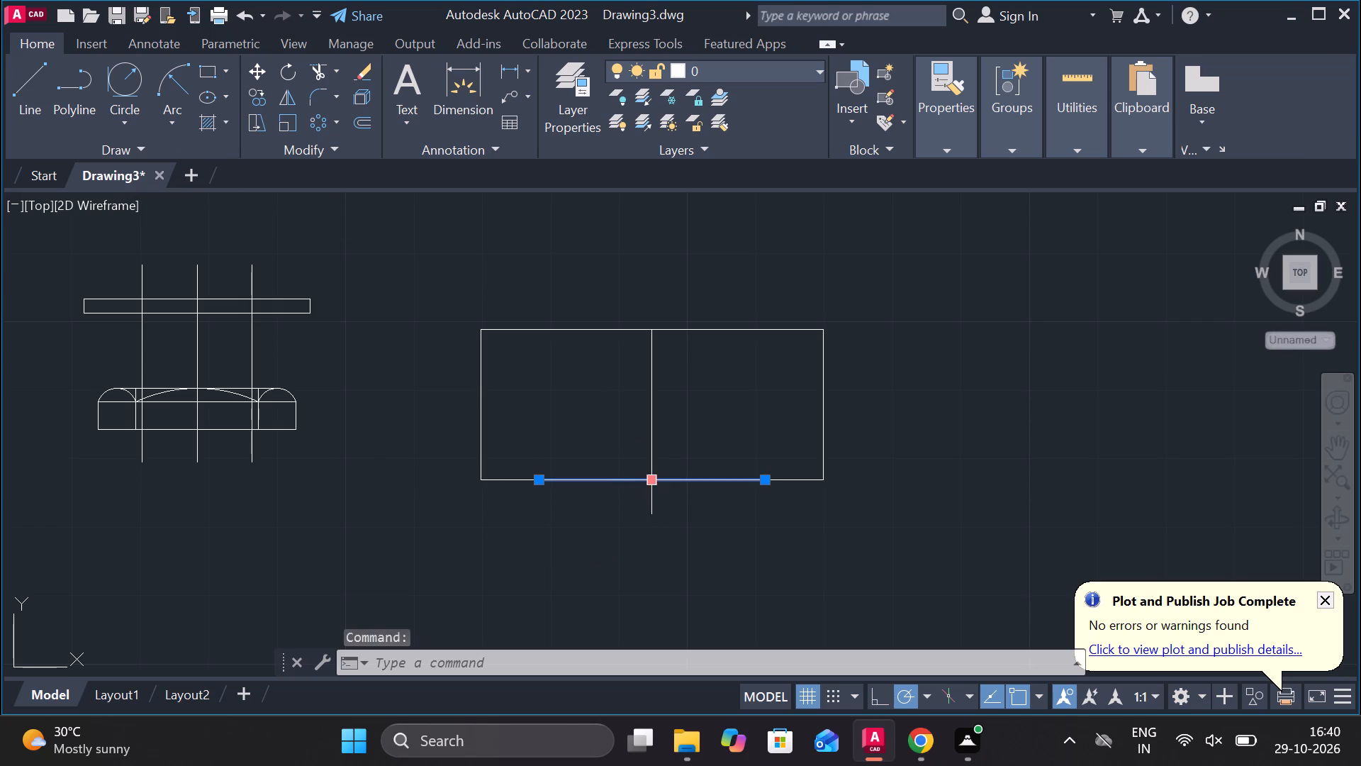
pyautogui.click(654, 482)
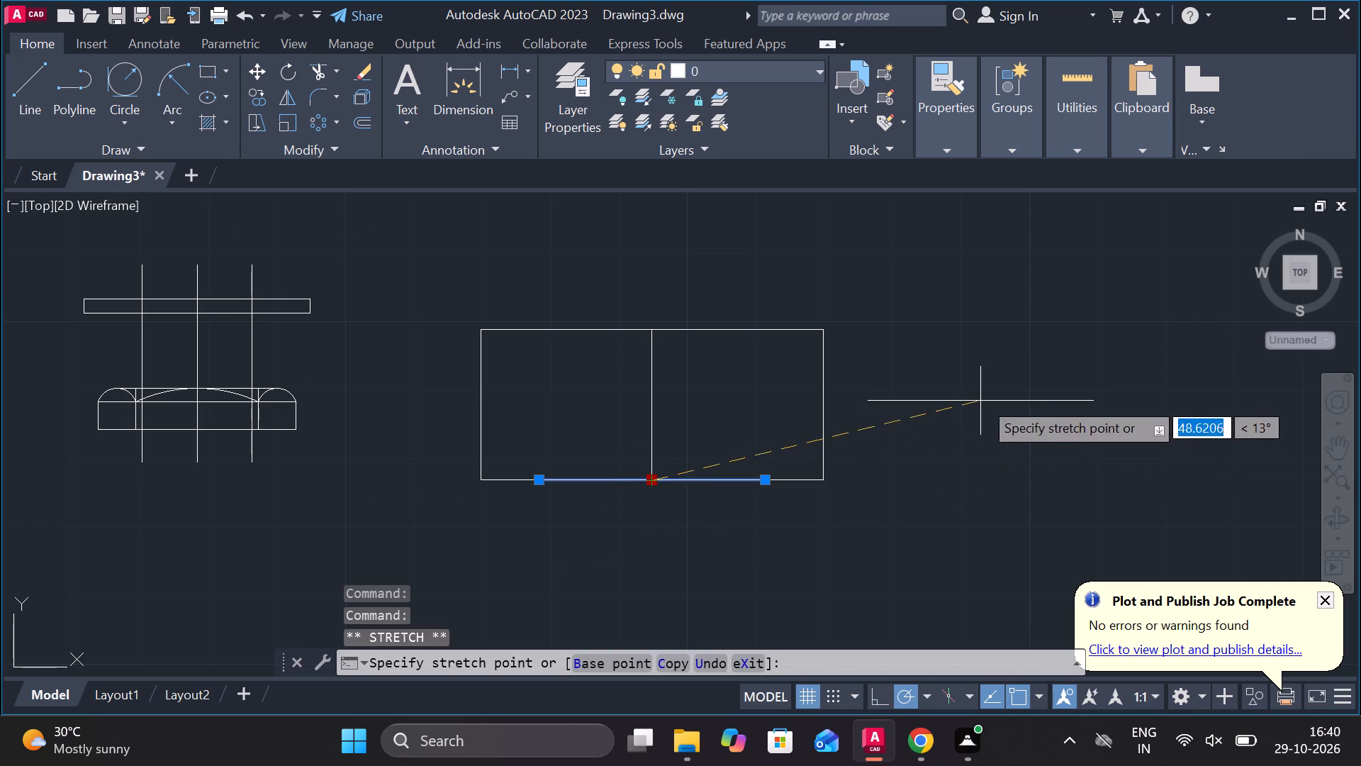
pyautogui.click(985, 397)
pyautogui.click(753, 477)
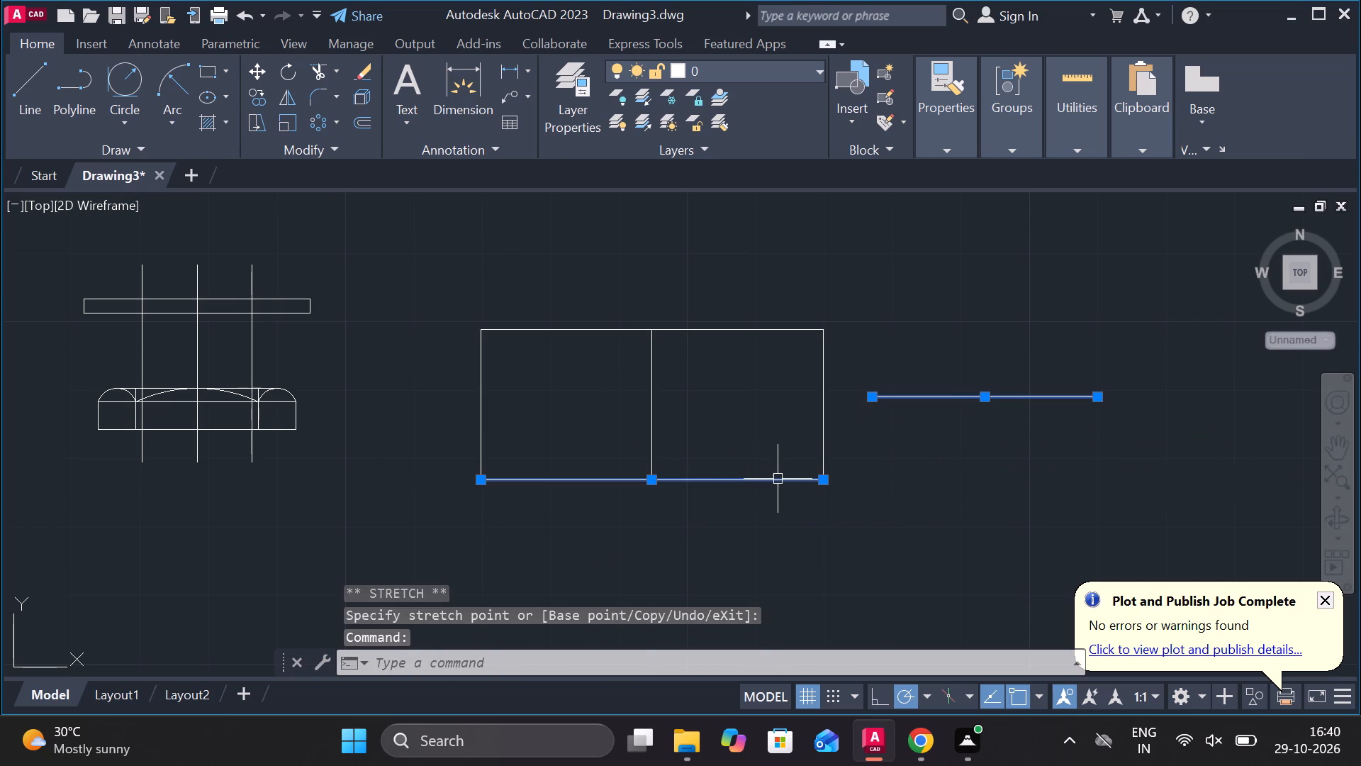
pyautogui.press('Delete')
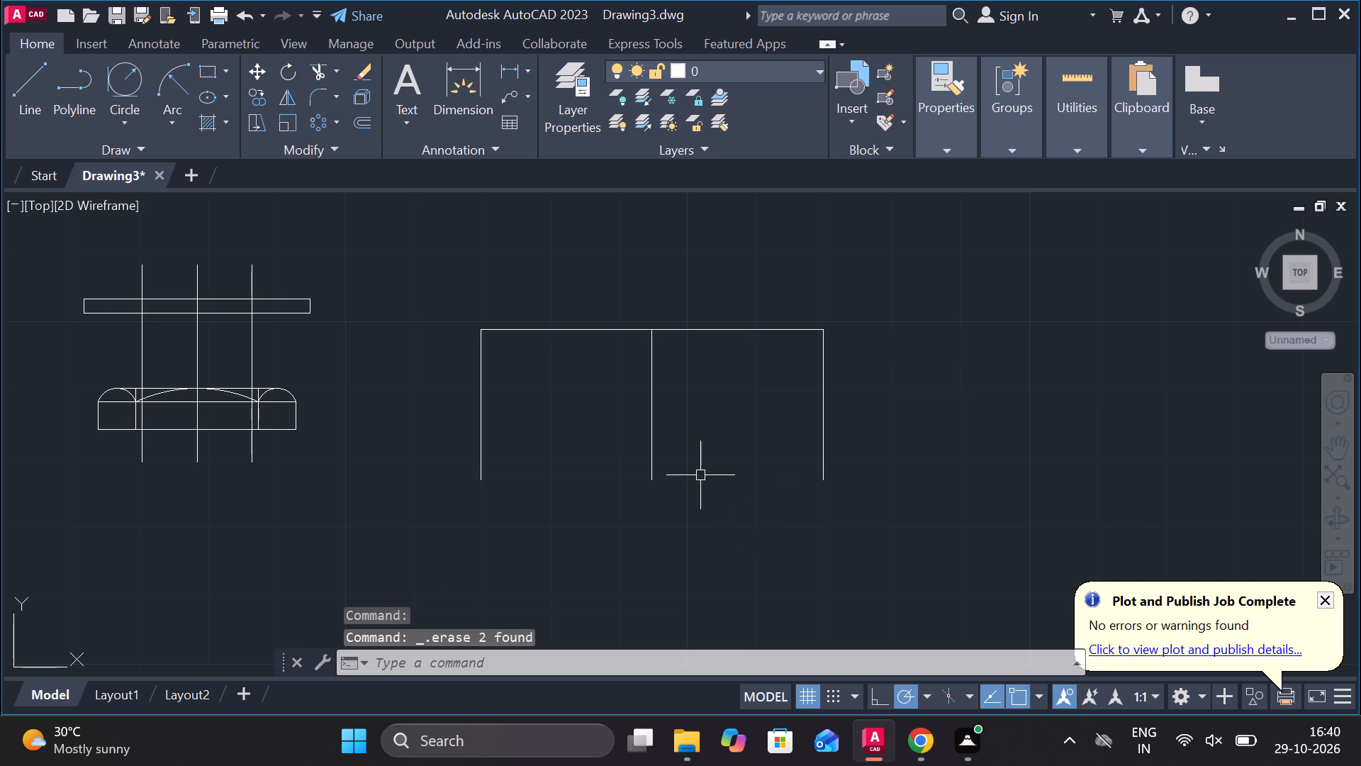
# Draw a new 33-long horizontal line and move it by its midpoint onto the lower end of the vertical centre line.
pyautogui.click(35, 70)
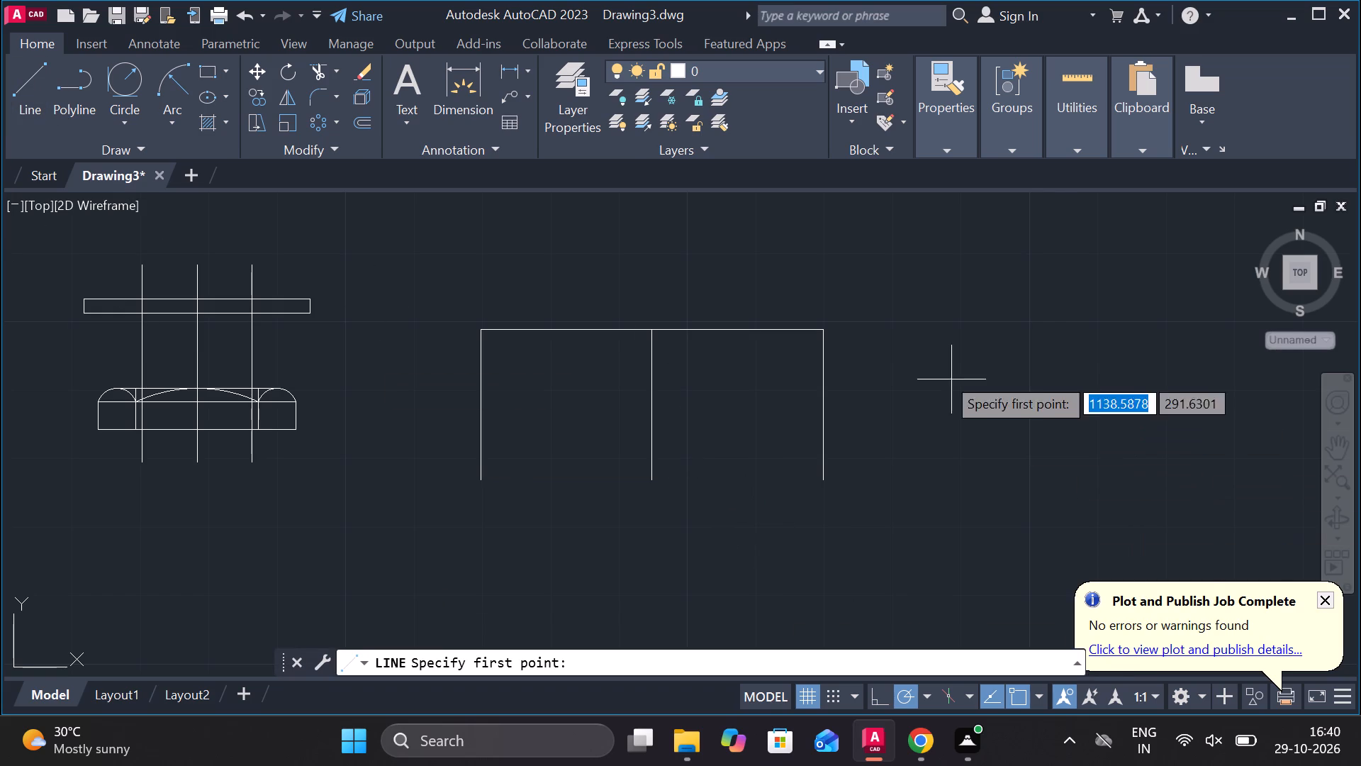
pyautogui.click(904, 342)
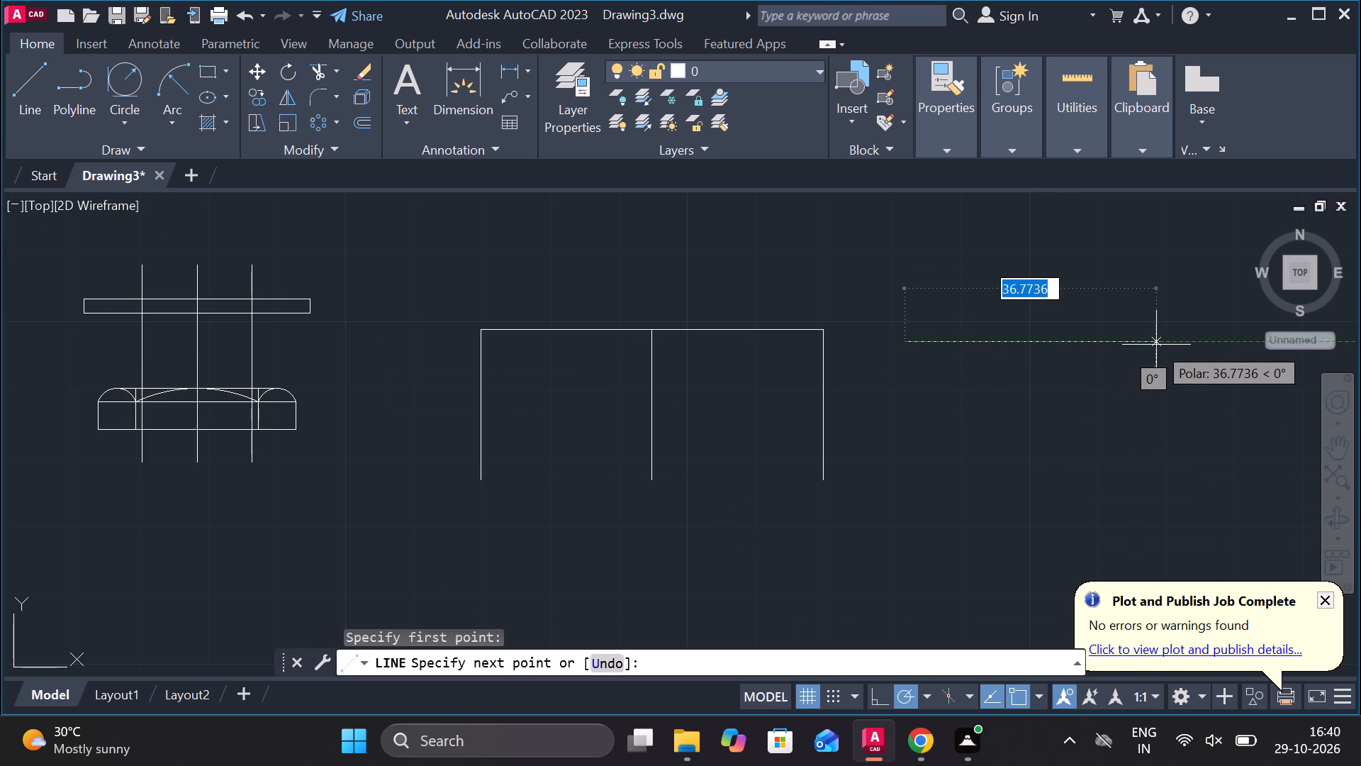
pyautogui.write('33')
pyautogui.press('Return')
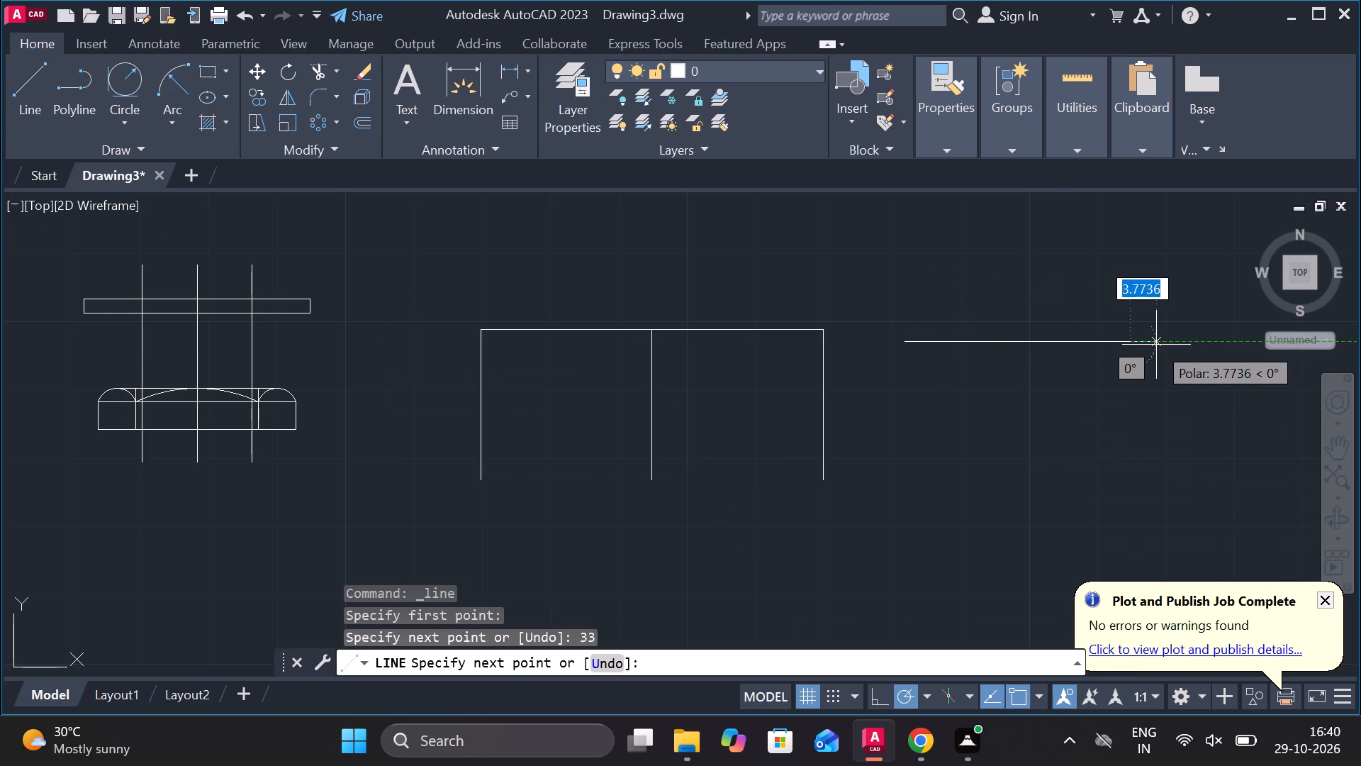
pyautogui.press('Escape')
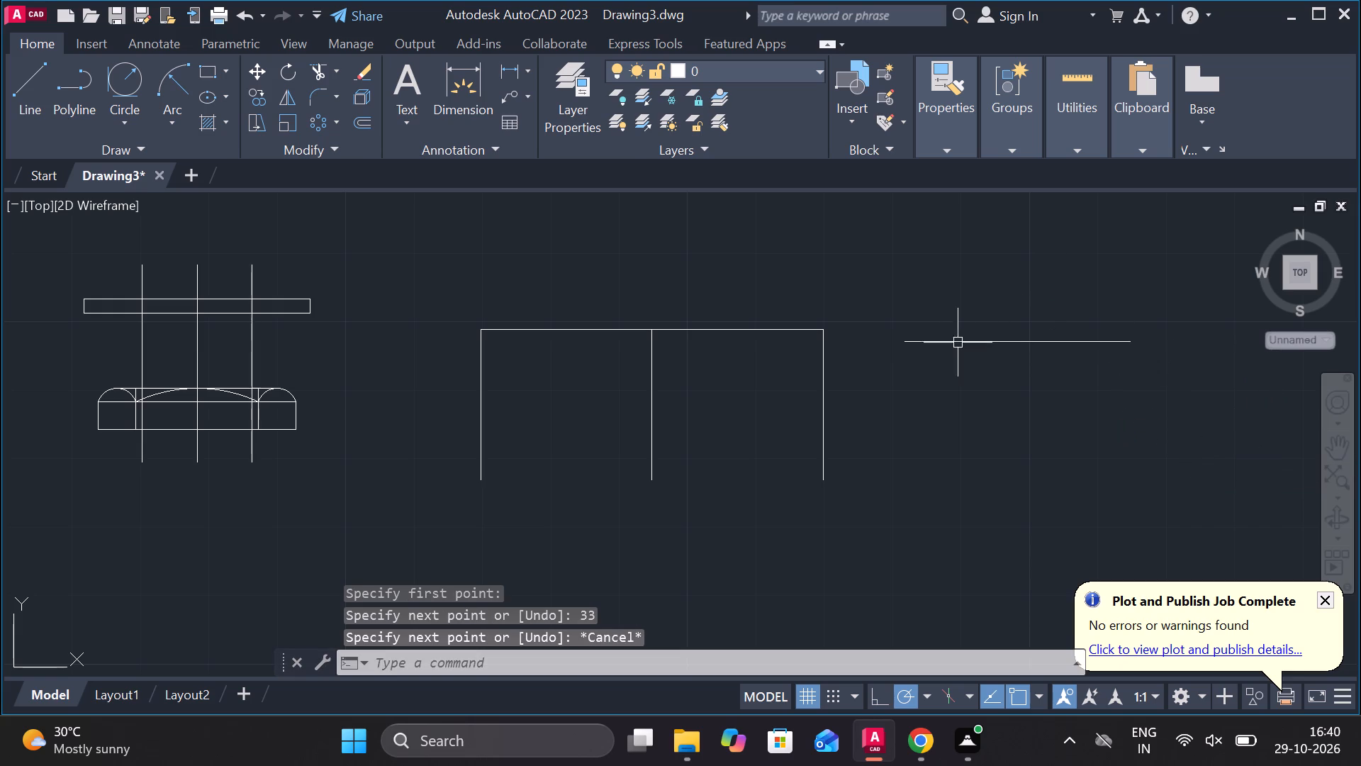
pyautogui.click(1013, 345)
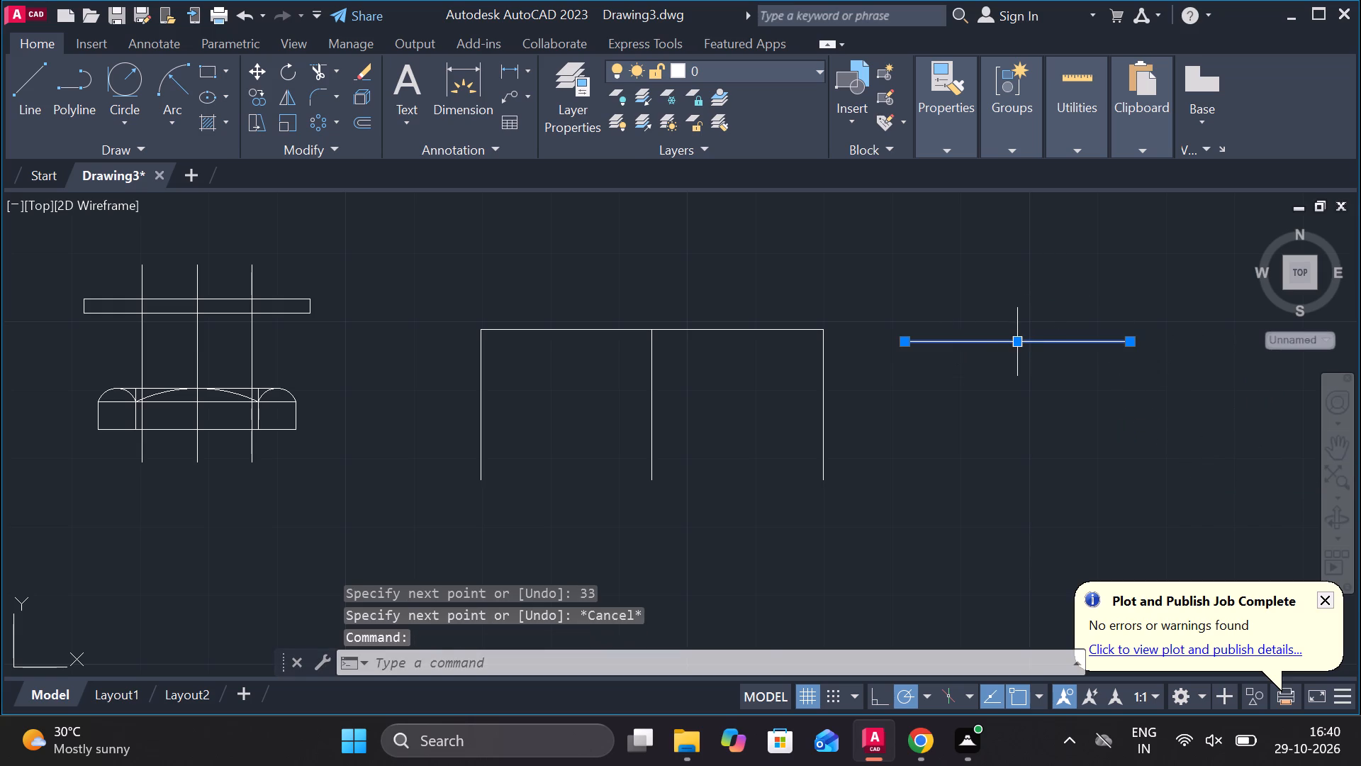
pyautogui.click(1021, 339)
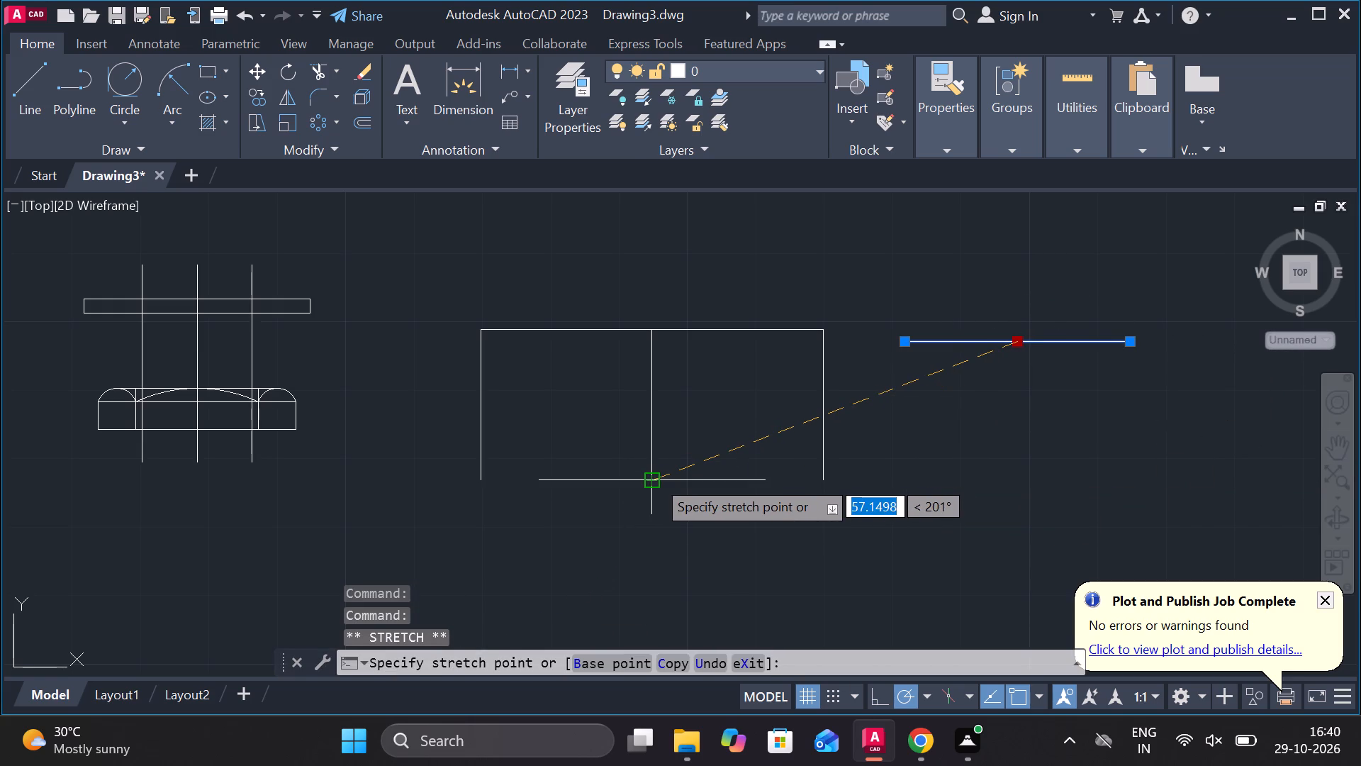
pyautogui.click(655, 478)
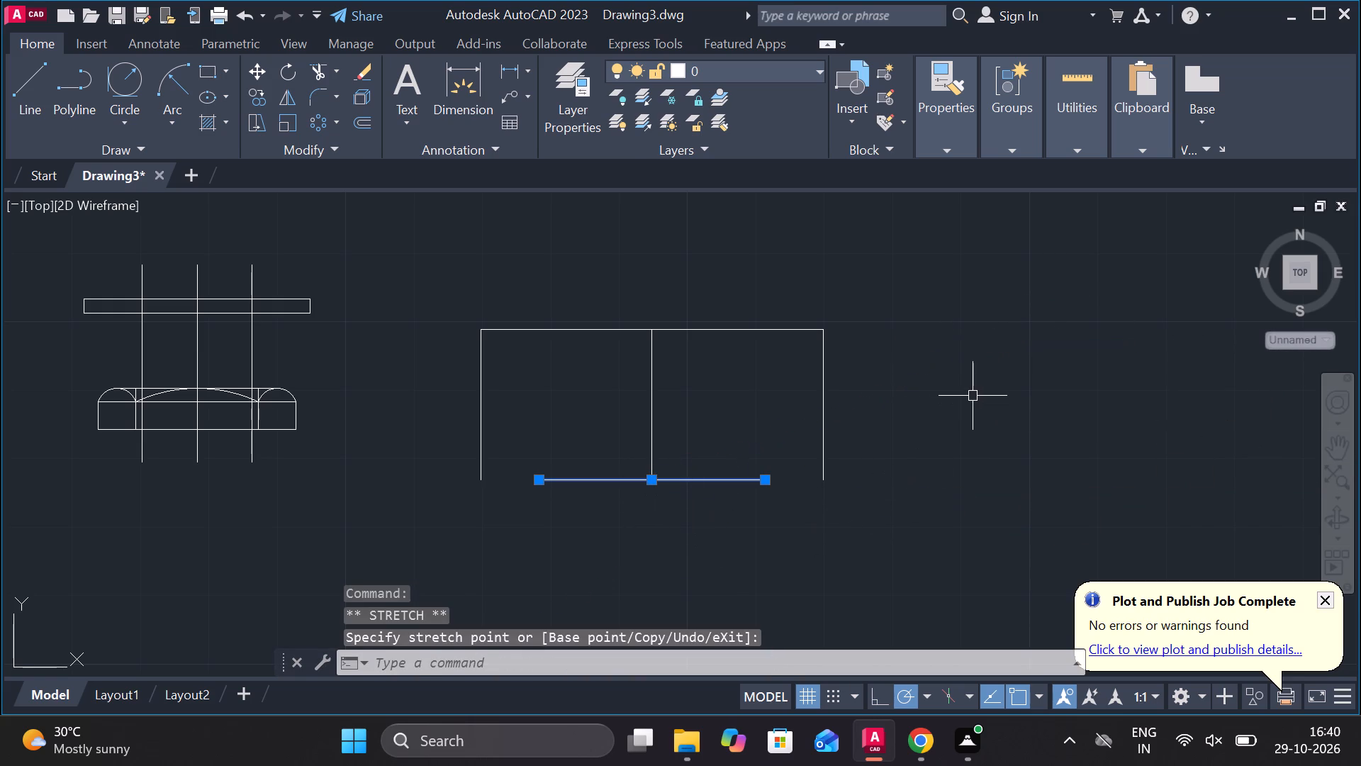
# Draw a start-end-radius arc of radius 15 from the 33-long base line's right end to the midpoint of the right side edge.
pyautogui.press('Escape')
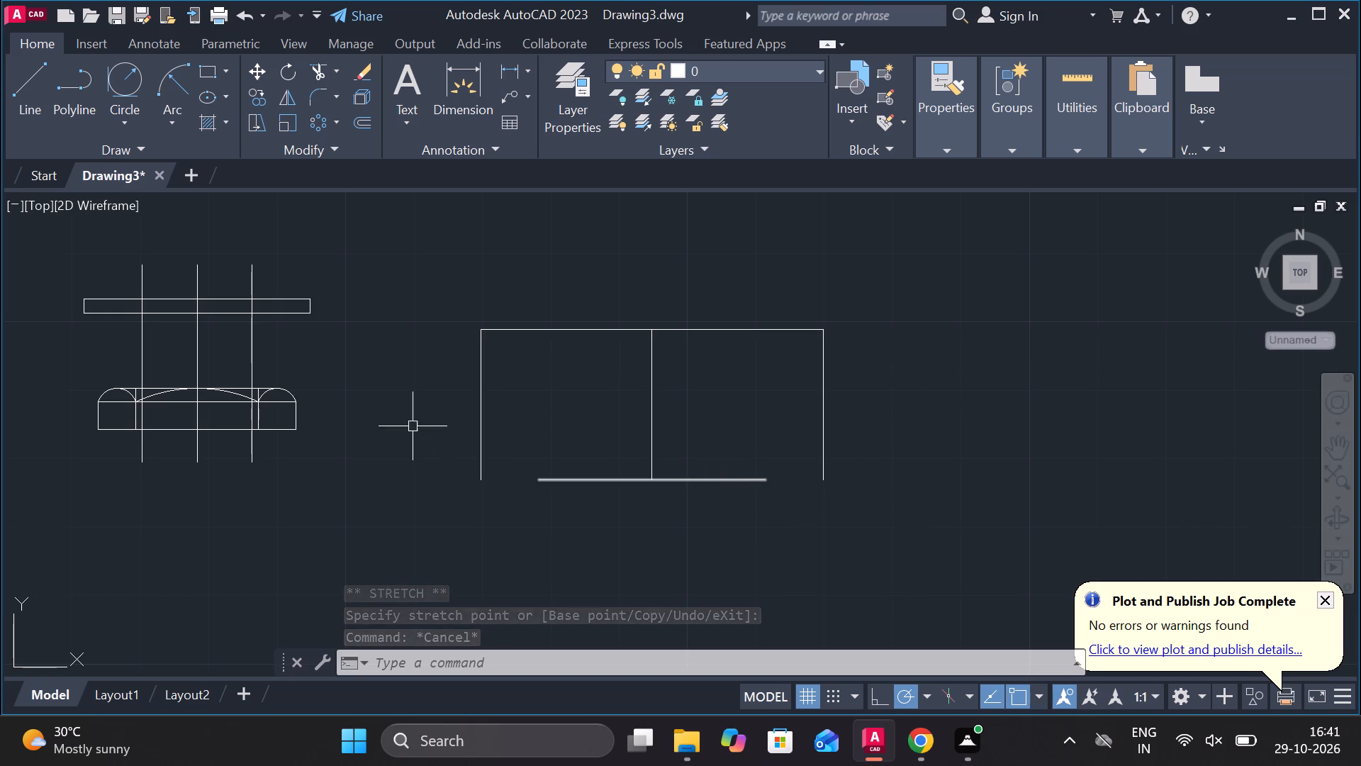
pyautogui.click(170, 124)
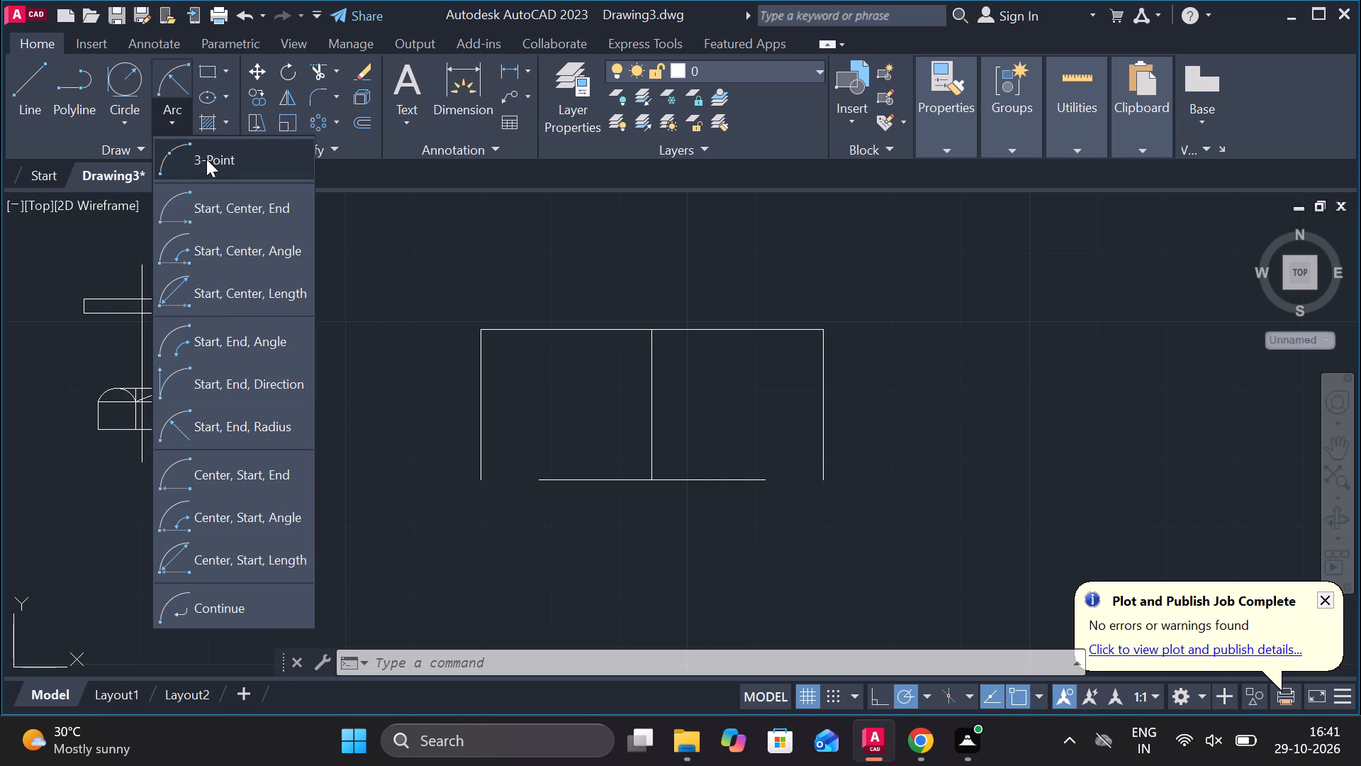
pyautogui.click(208, 160)
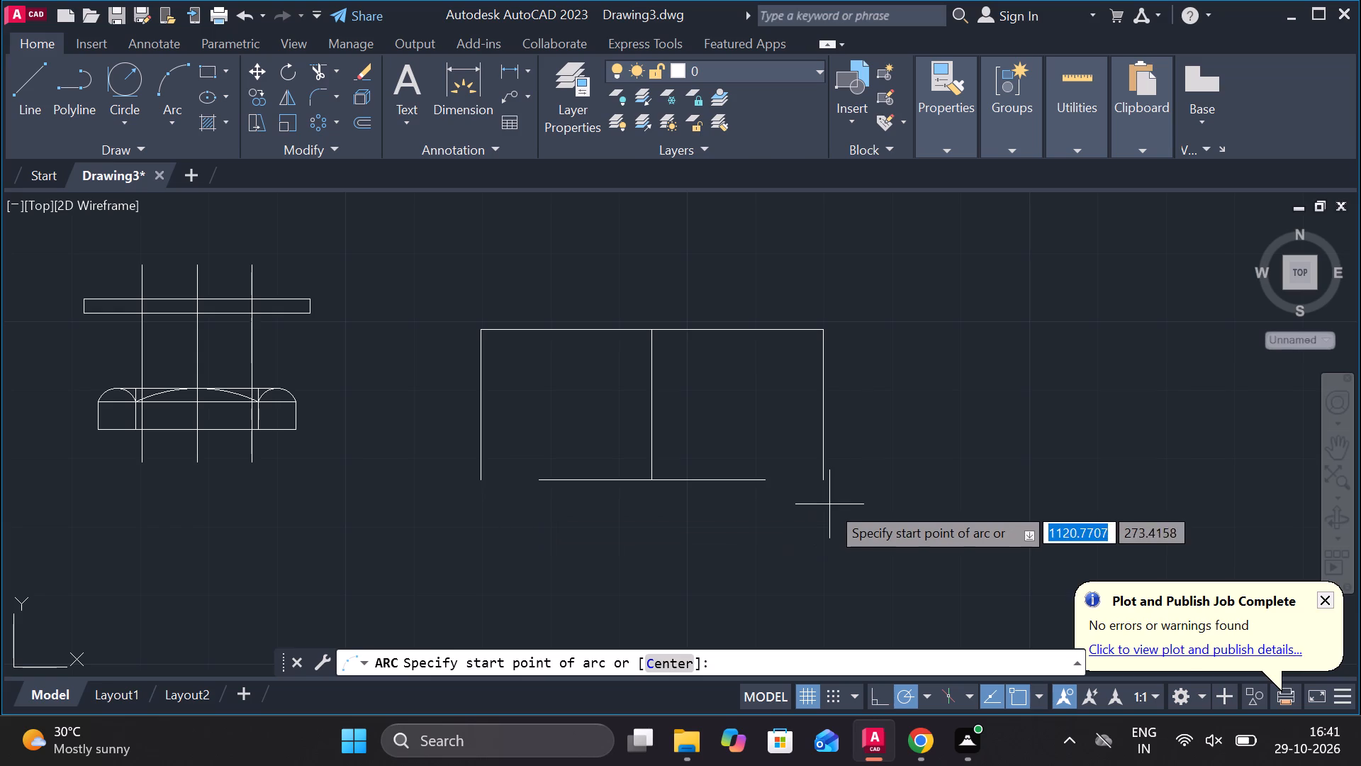
pyautogui.click(177, 116)
pyautogui.click(279, 433)
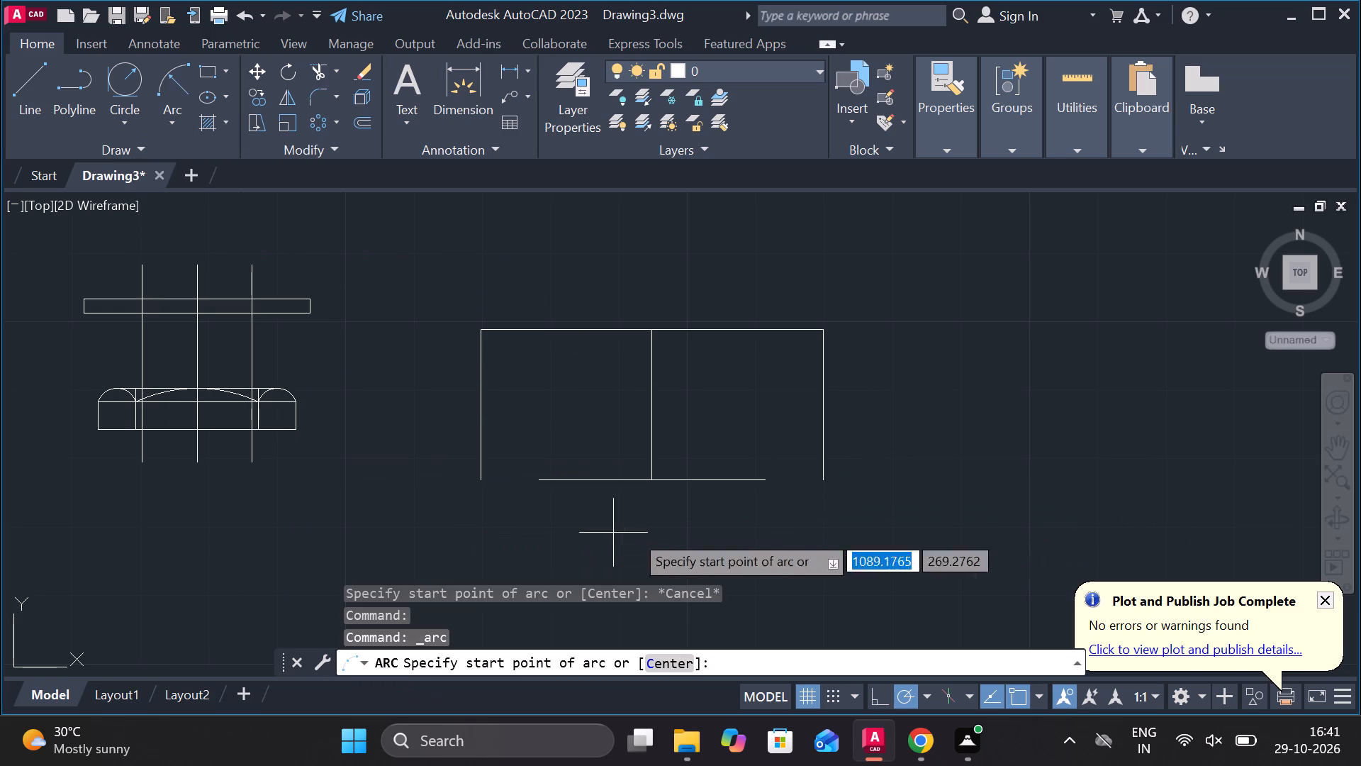
pyautogui.click(769, 477)
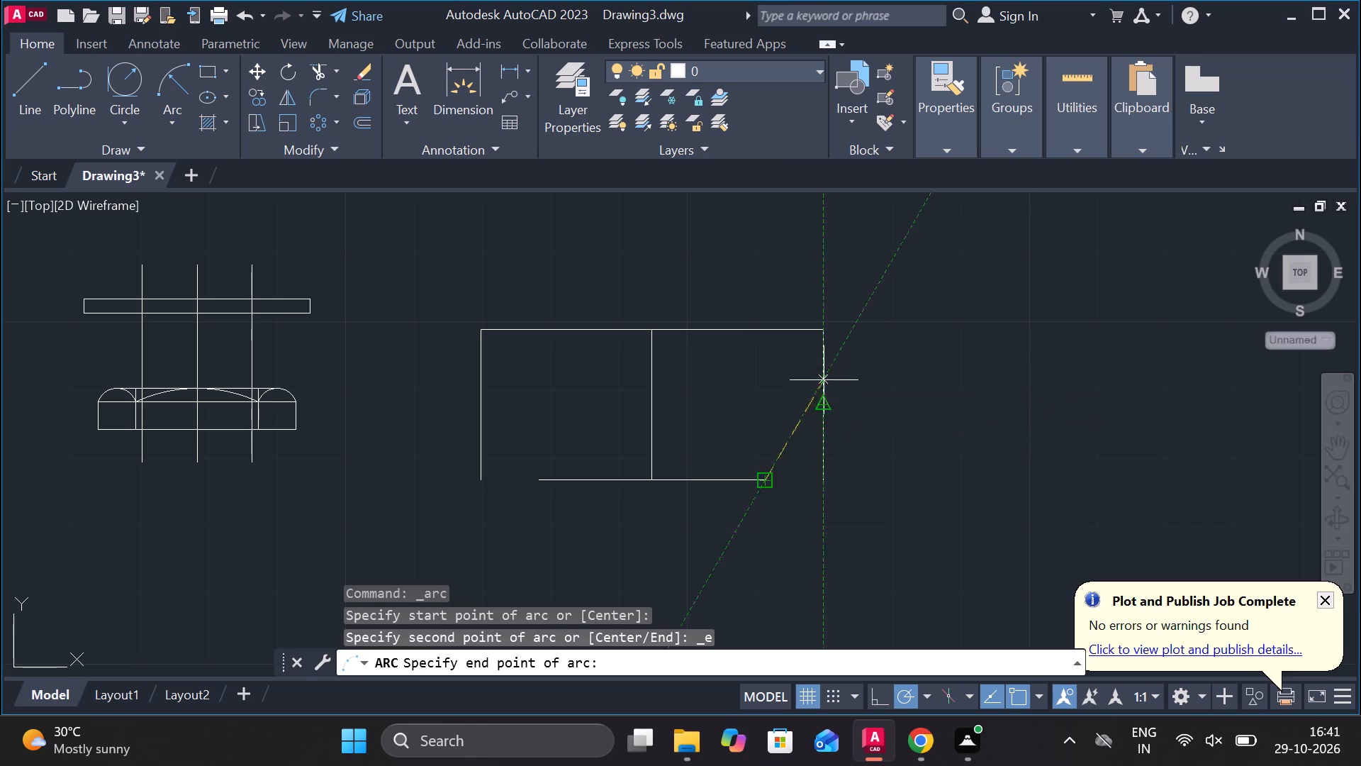
pyautogui.click(824, 407)
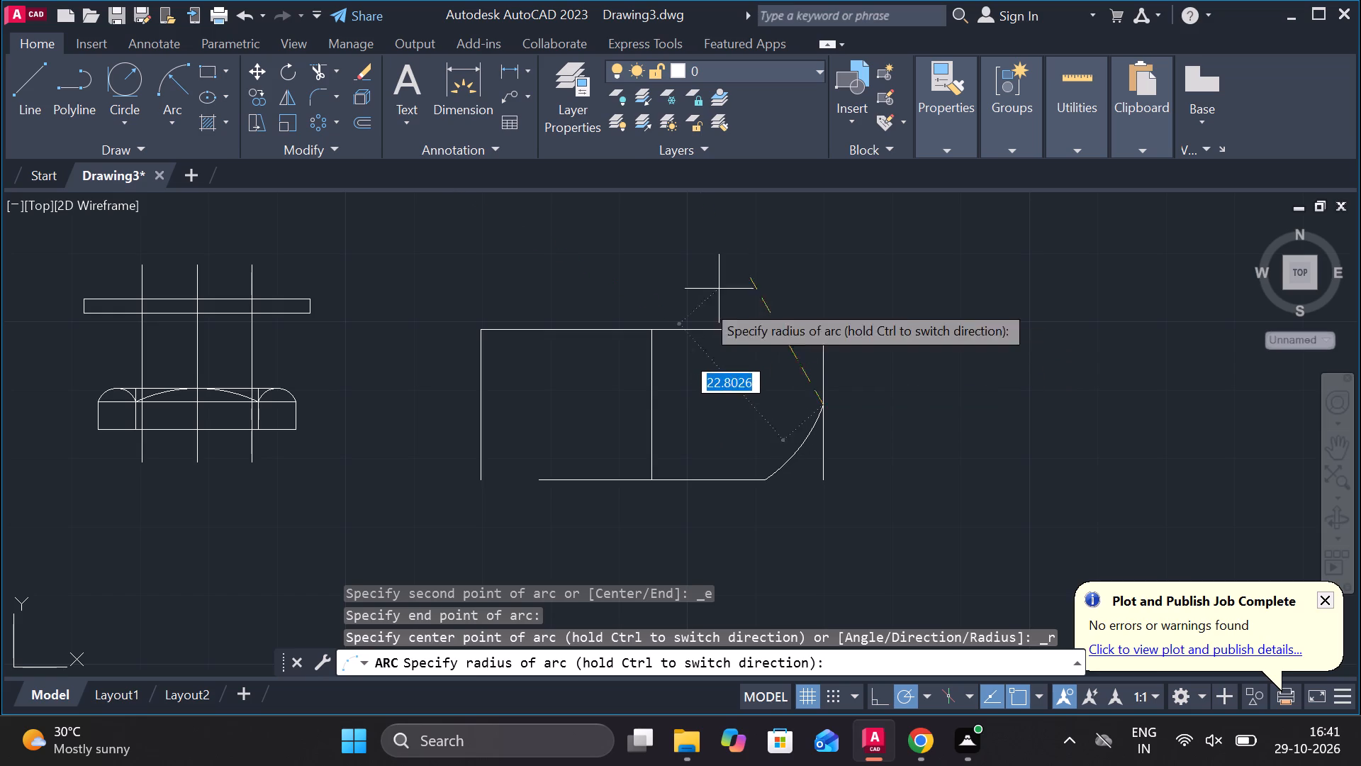
pyautogui.write('15')
pyautogui.press('Return')
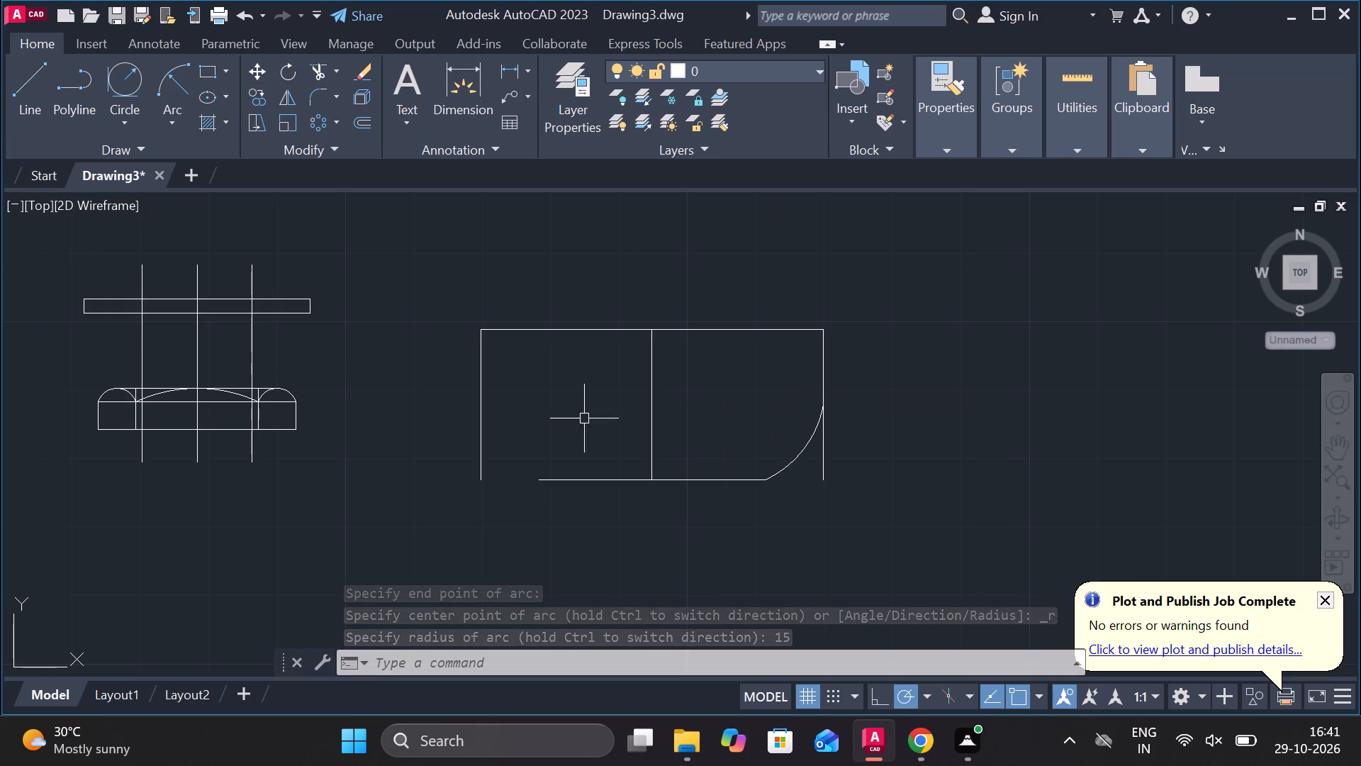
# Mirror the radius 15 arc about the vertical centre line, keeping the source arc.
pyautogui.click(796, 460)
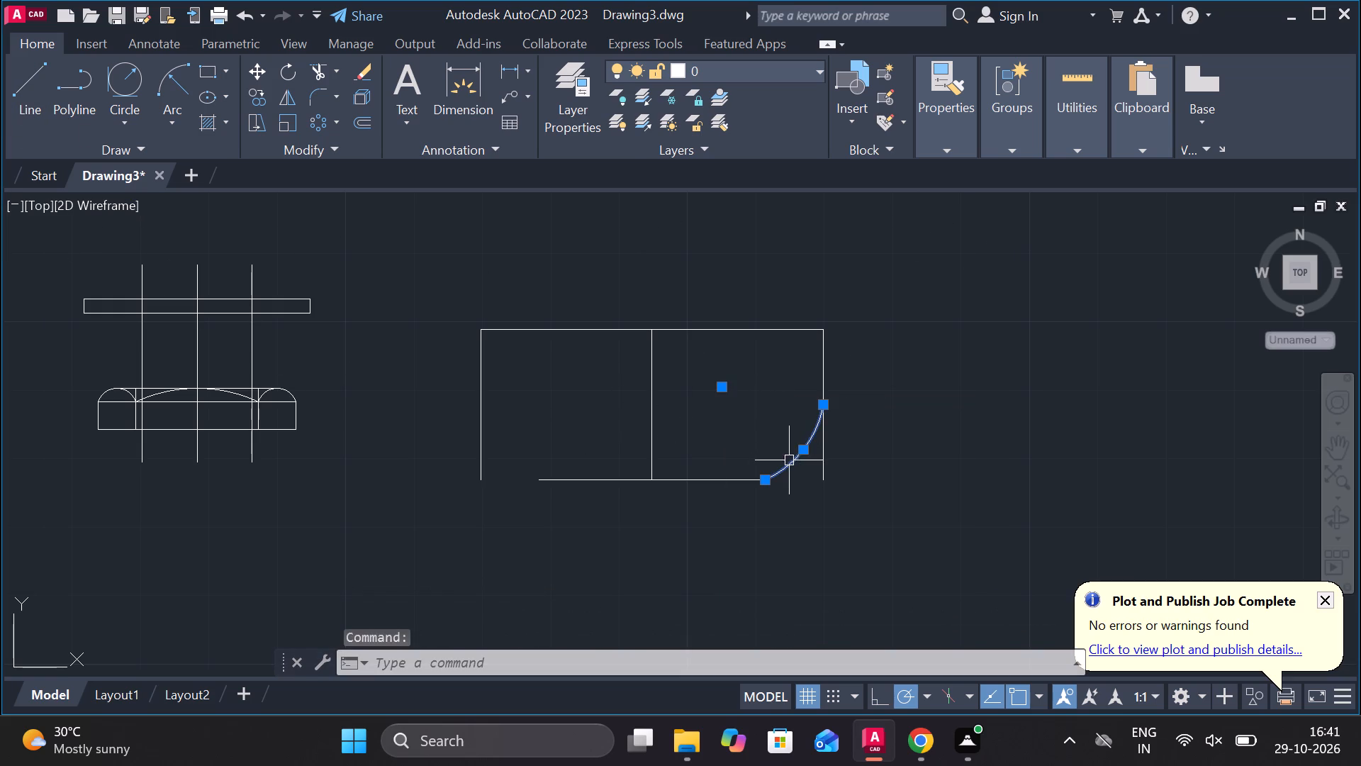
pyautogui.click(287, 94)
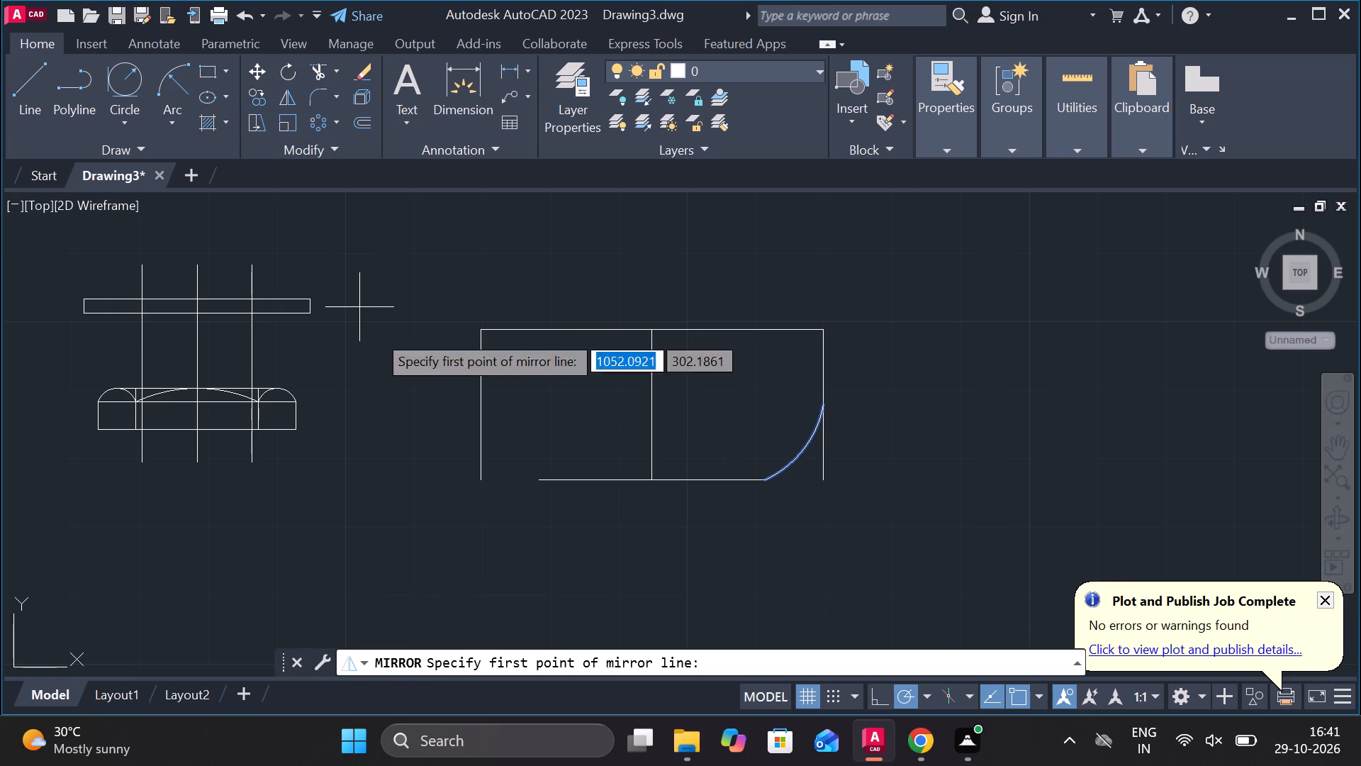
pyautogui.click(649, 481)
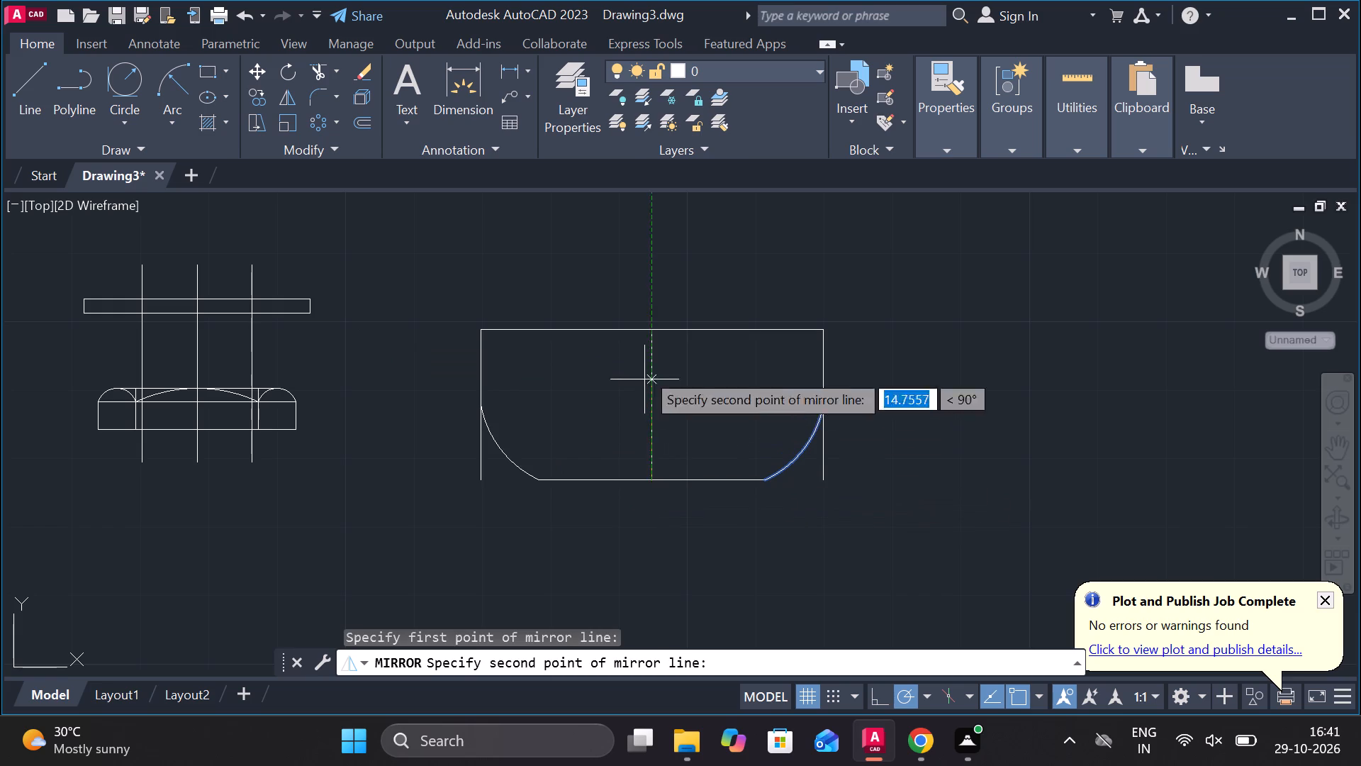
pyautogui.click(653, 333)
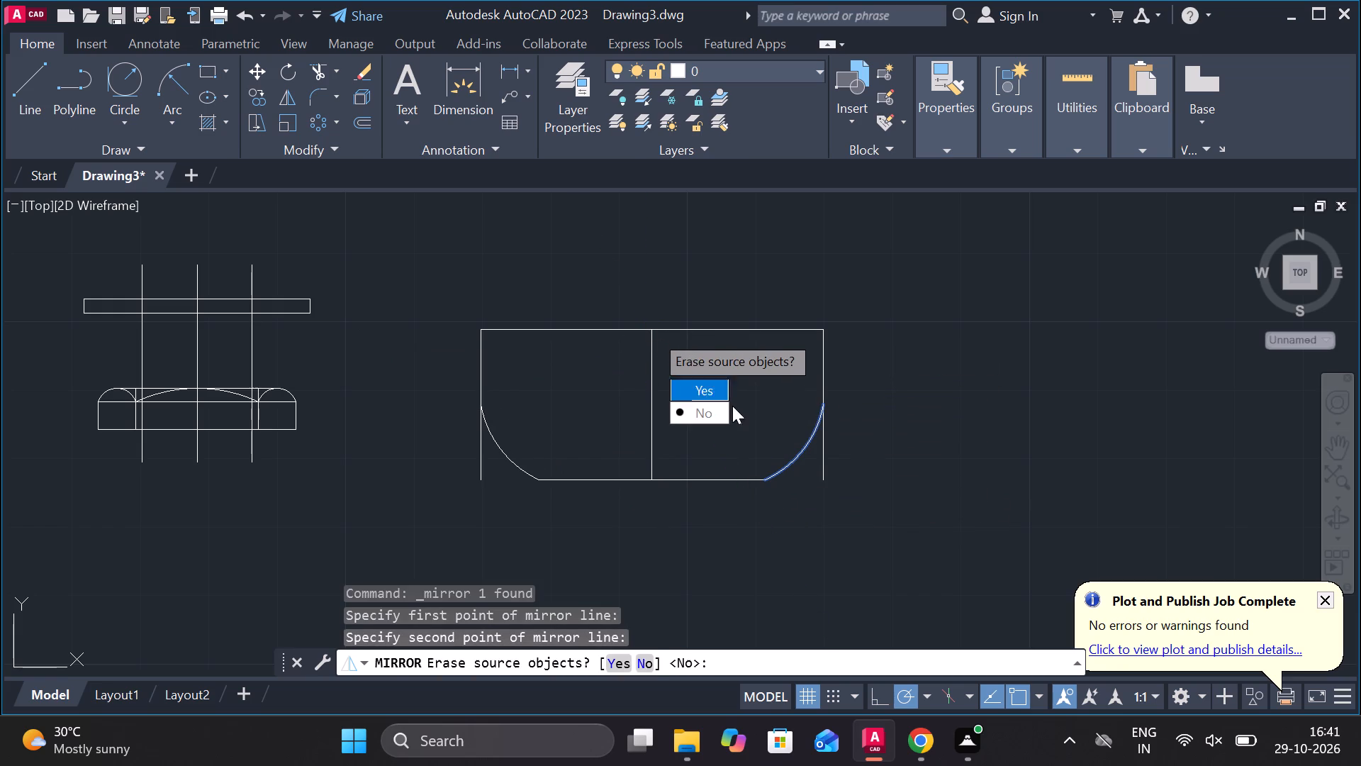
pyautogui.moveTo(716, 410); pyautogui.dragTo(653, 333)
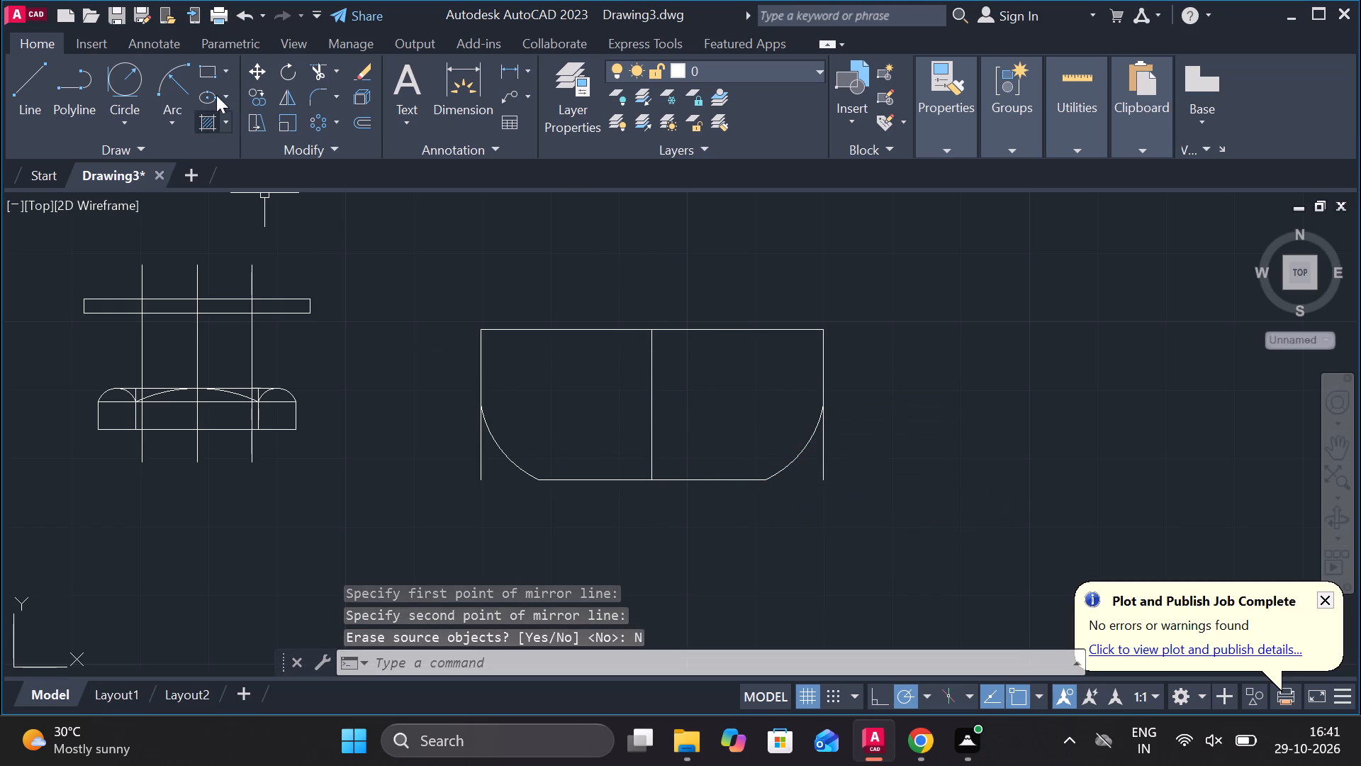
# Fillet both top corners of the bowl shape with a radius of 6.
pyautogui.click(312, 96)
pyautogui.click(739, 669)
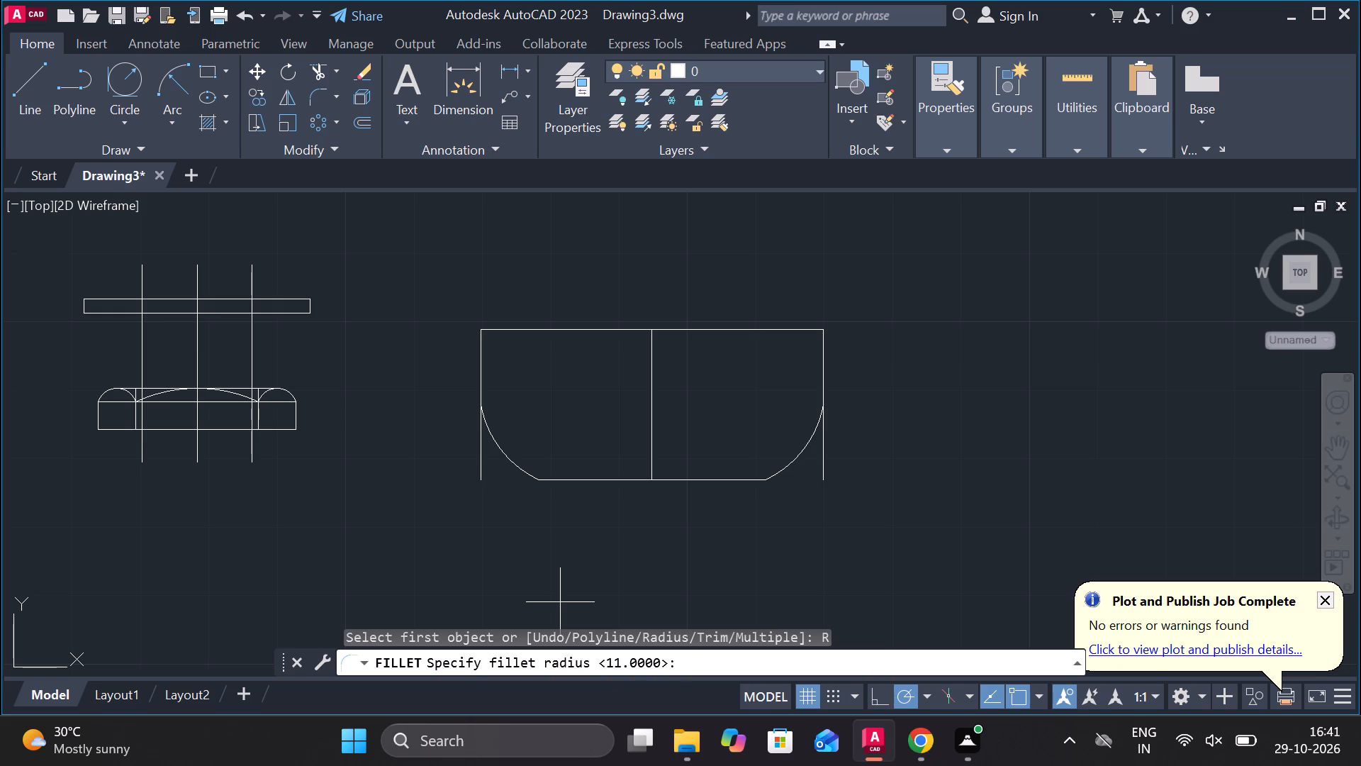
pyautogui.press('6')
pyautogui.press('Return')
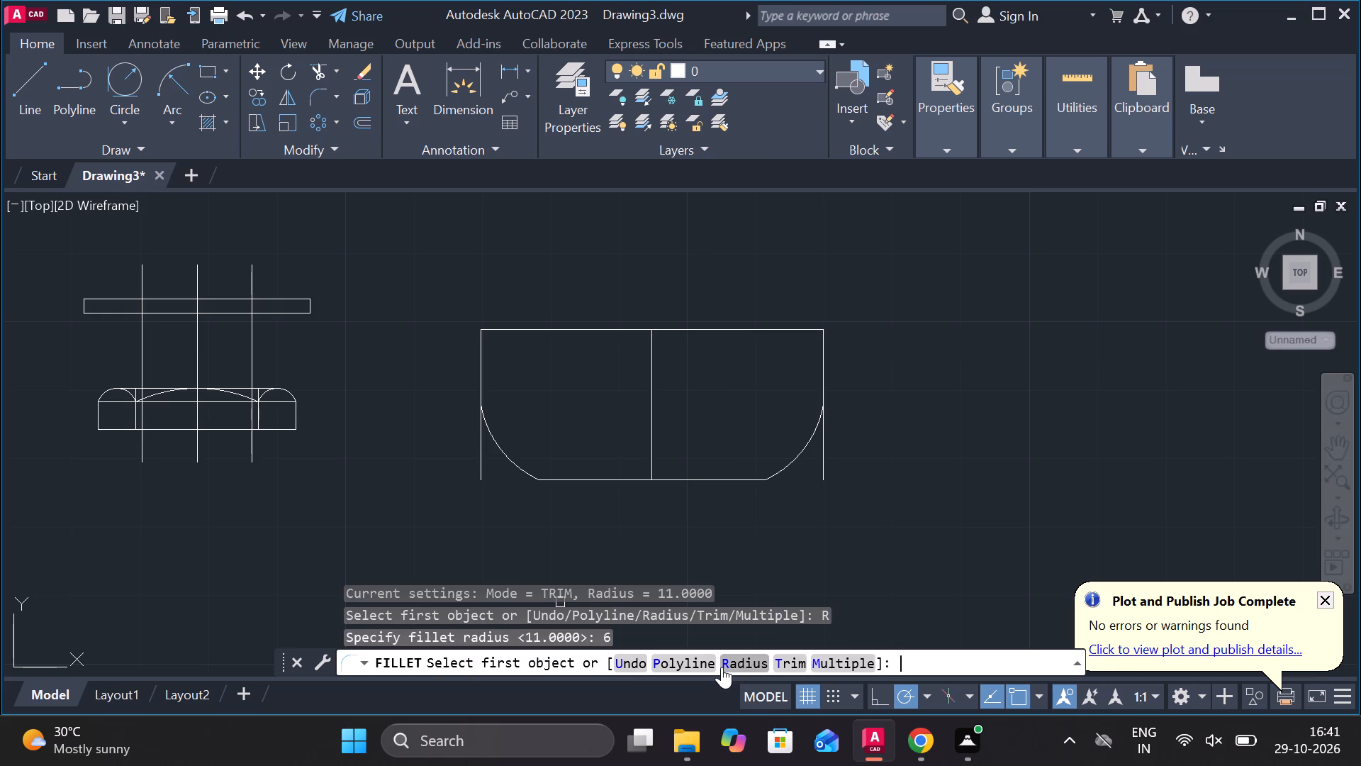
pyautogui.click(524, 333)
pyautogui.click(486, 360)
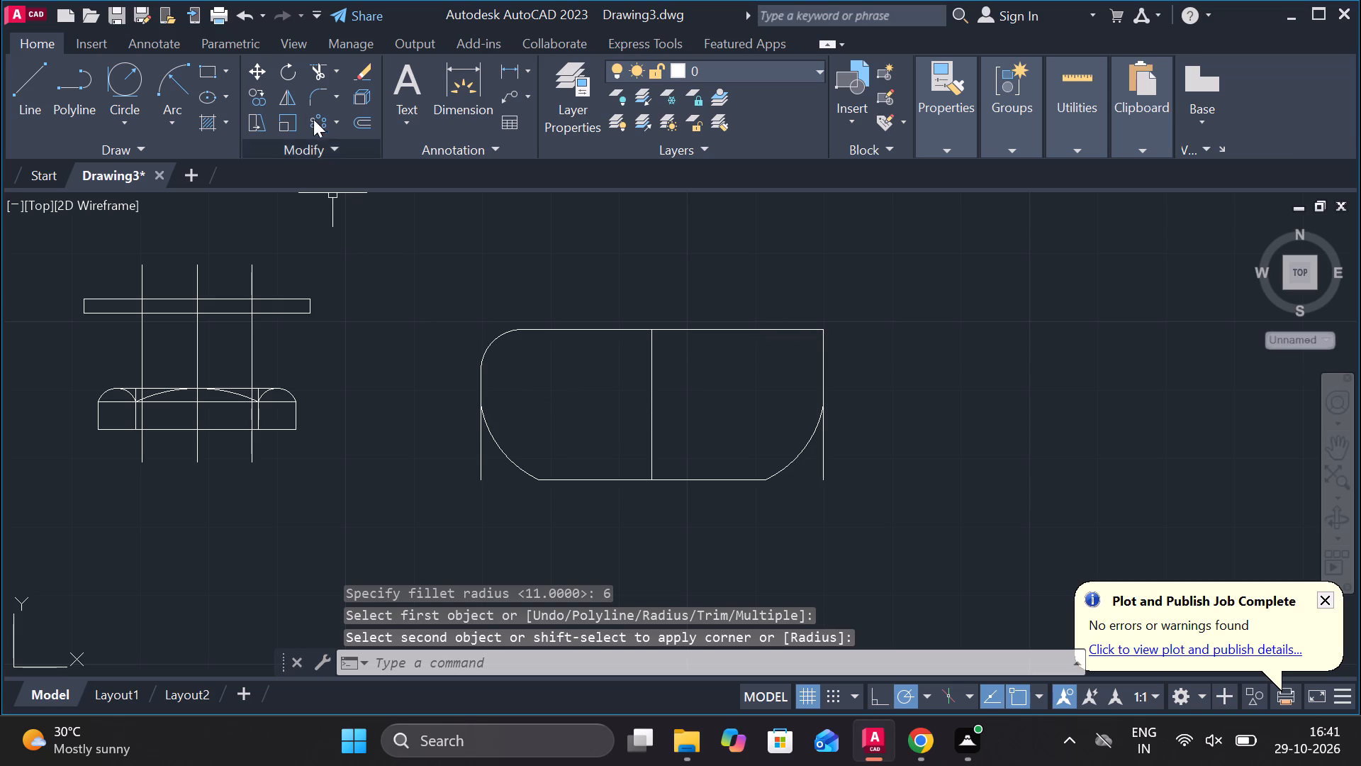
pyautogui.click(327, 93)
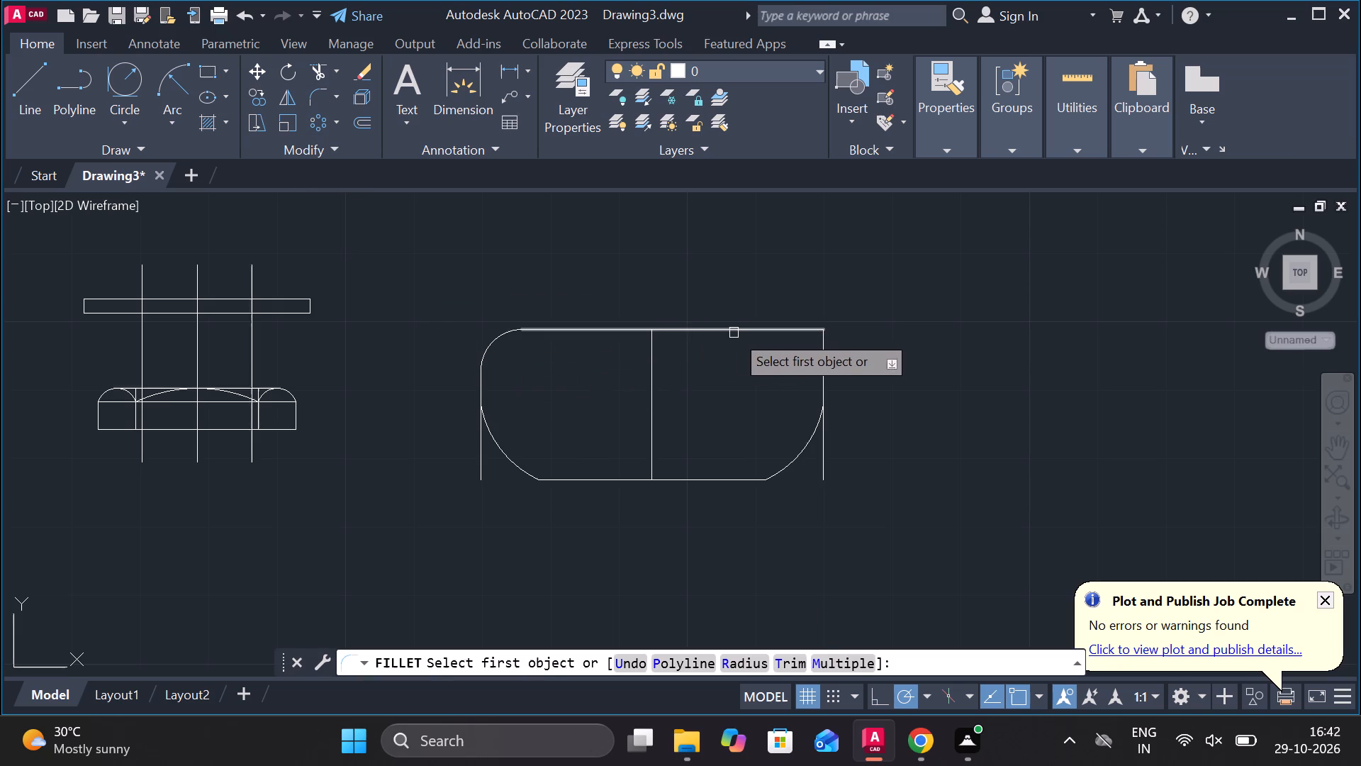
pyautogui.click(734, 333)
pyautogui.click(824, 356)
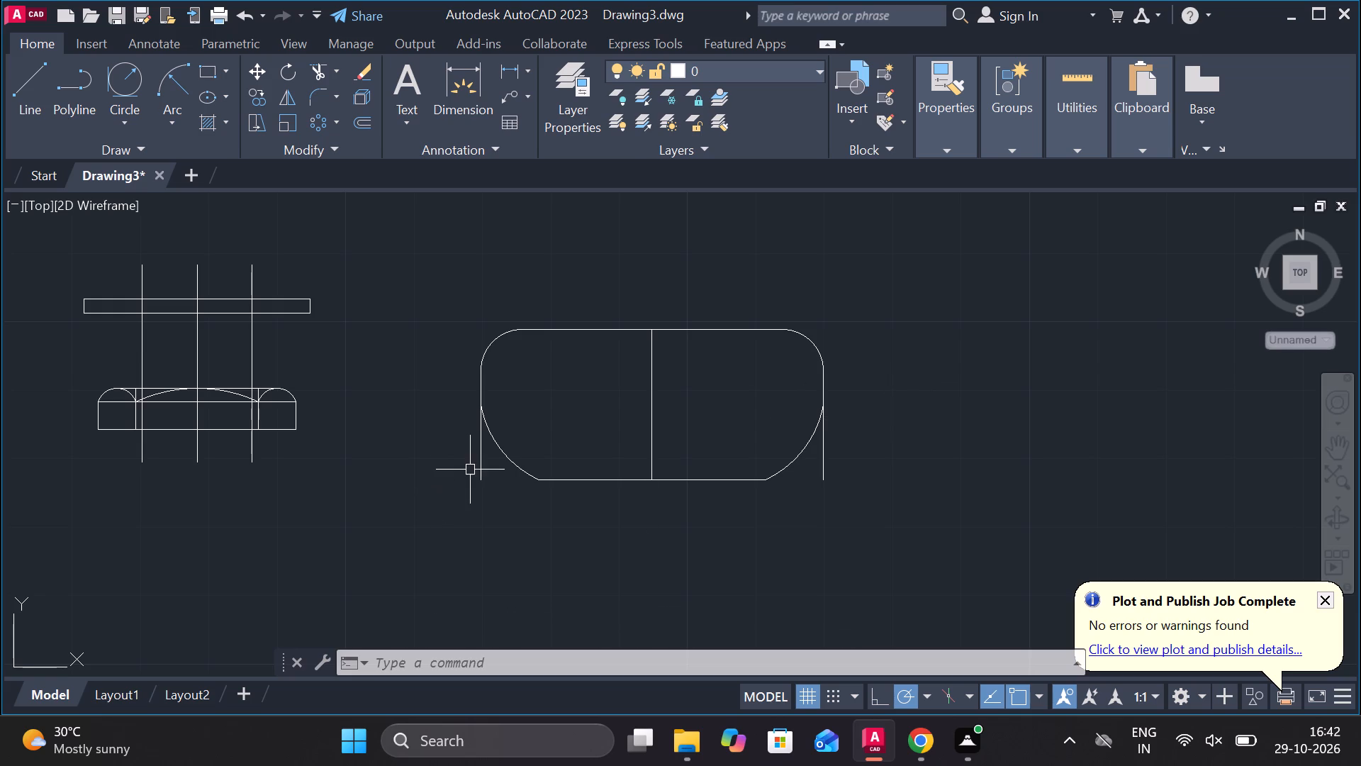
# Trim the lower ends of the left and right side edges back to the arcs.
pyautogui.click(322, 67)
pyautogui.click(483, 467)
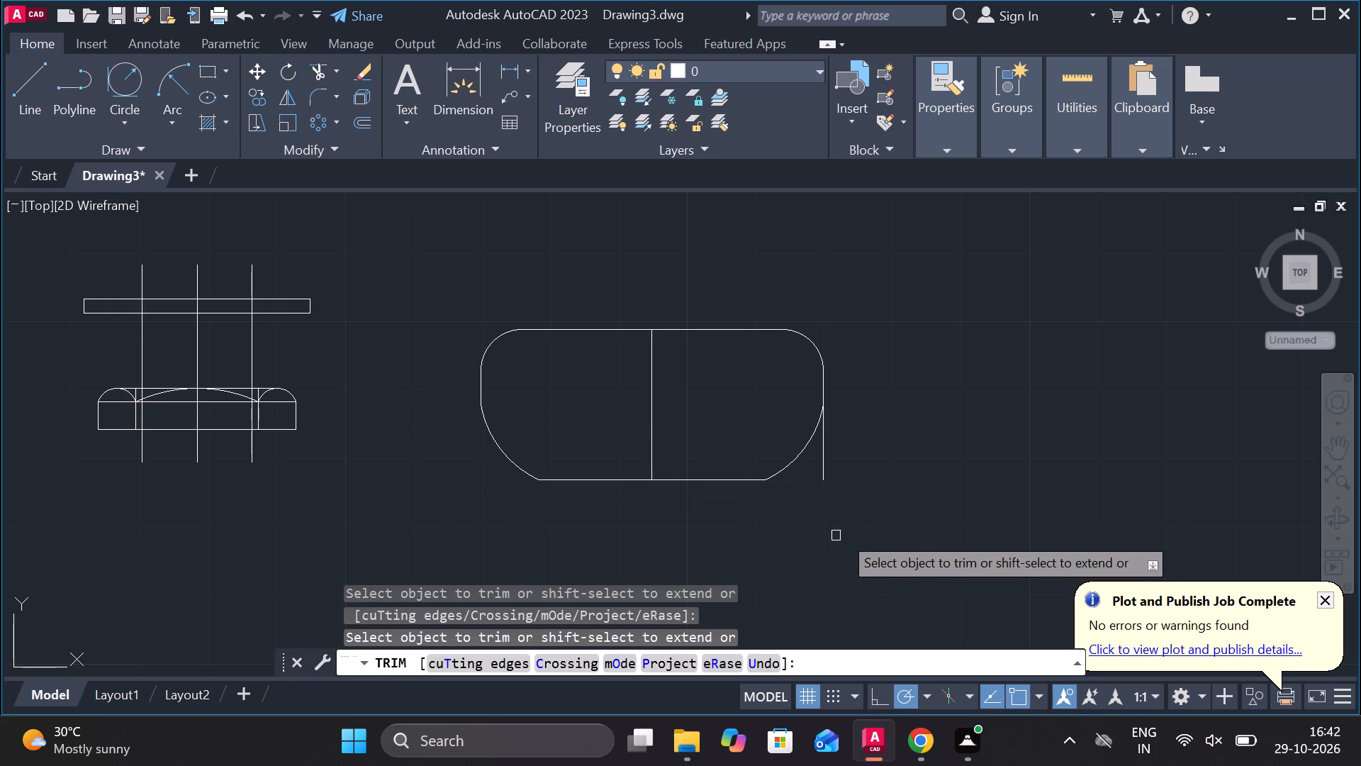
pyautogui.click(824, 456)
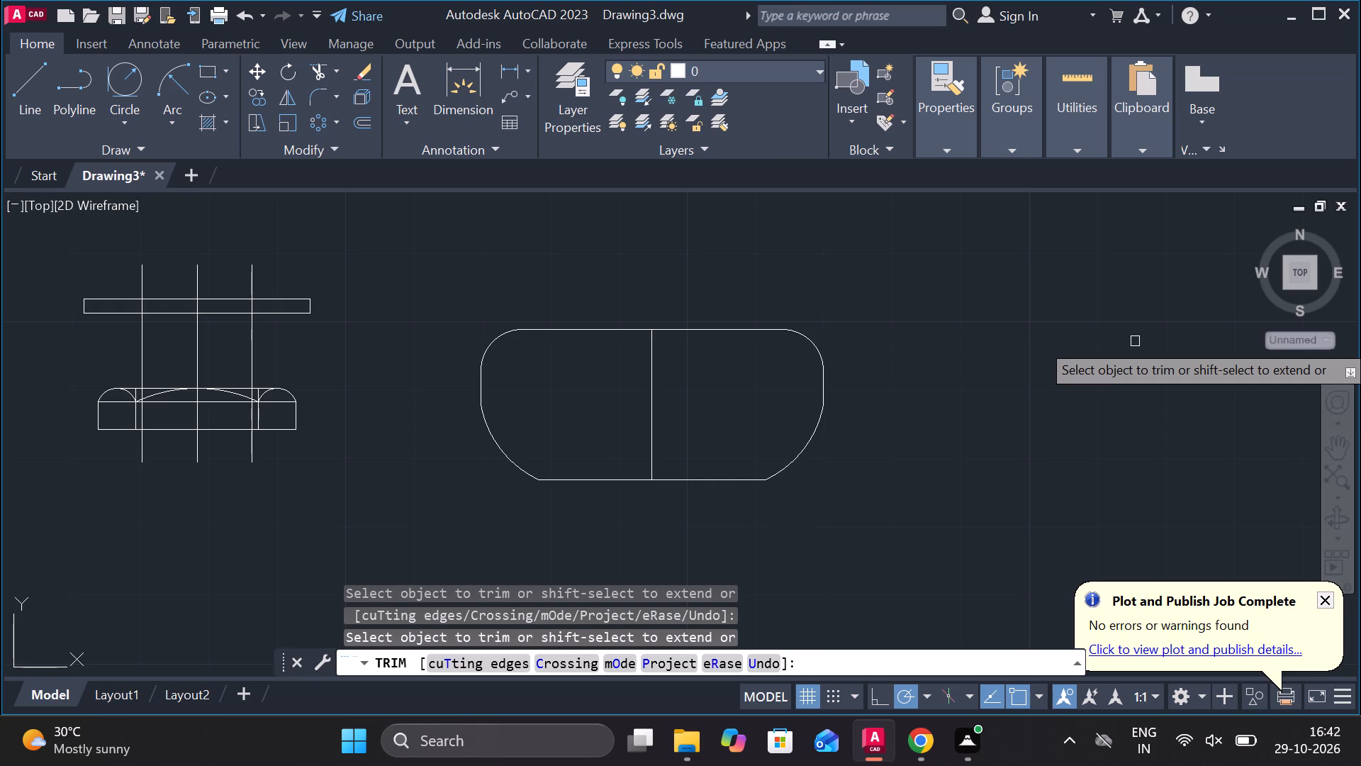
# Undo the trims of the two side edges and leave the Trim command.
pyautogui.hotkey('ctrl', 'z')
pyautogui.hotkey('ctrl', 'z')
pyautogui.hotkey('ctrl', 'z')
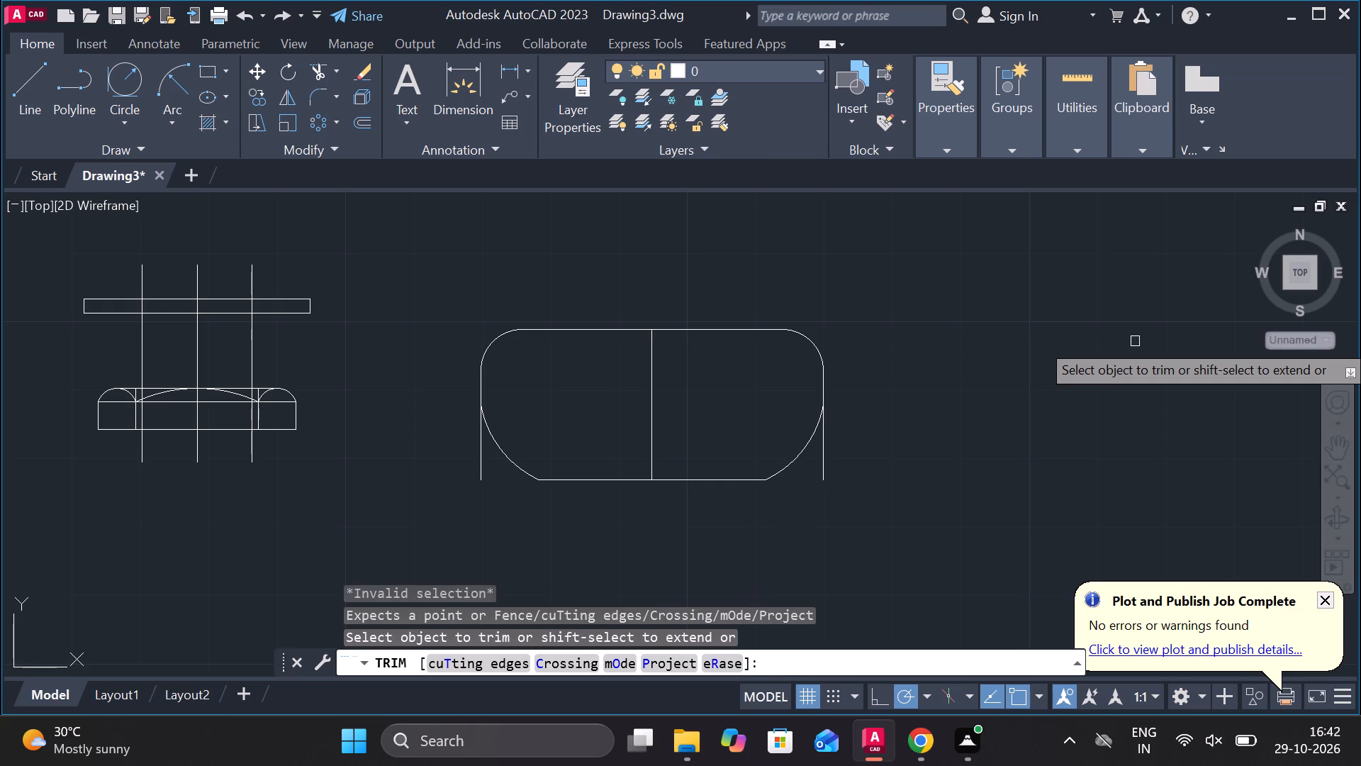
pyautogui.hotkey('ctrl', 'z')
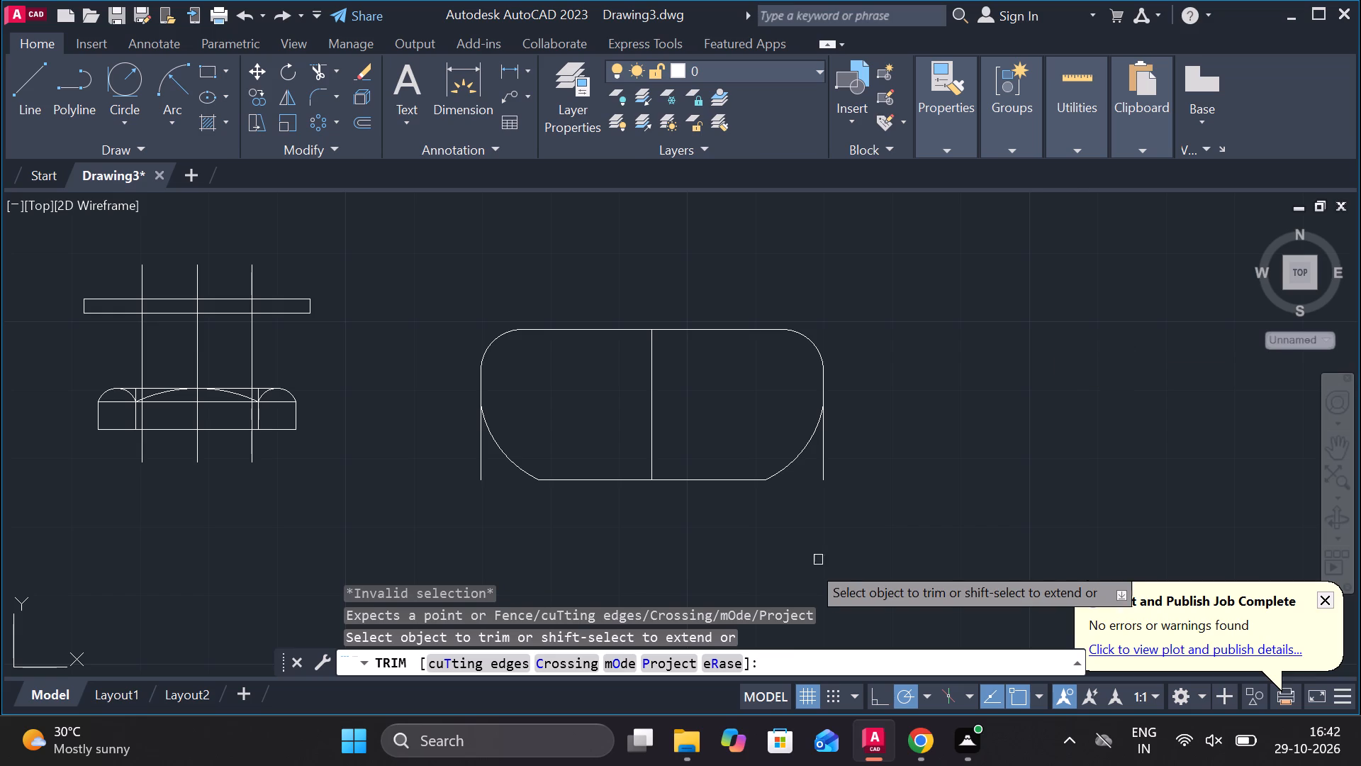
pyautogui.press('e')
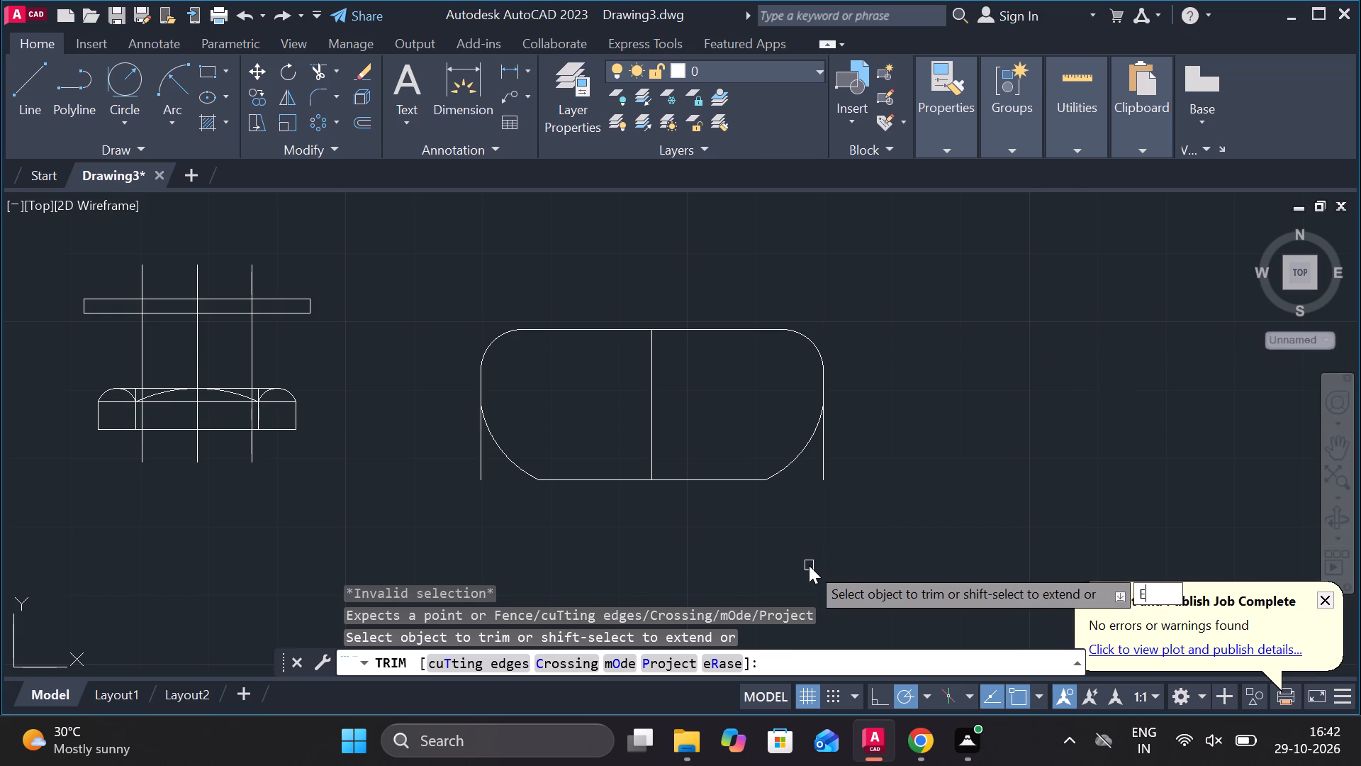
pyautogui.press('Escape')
# Extend the left half of the base line to the left side edge.
pyautogui.write('EX')
pyautogui.press('Return')
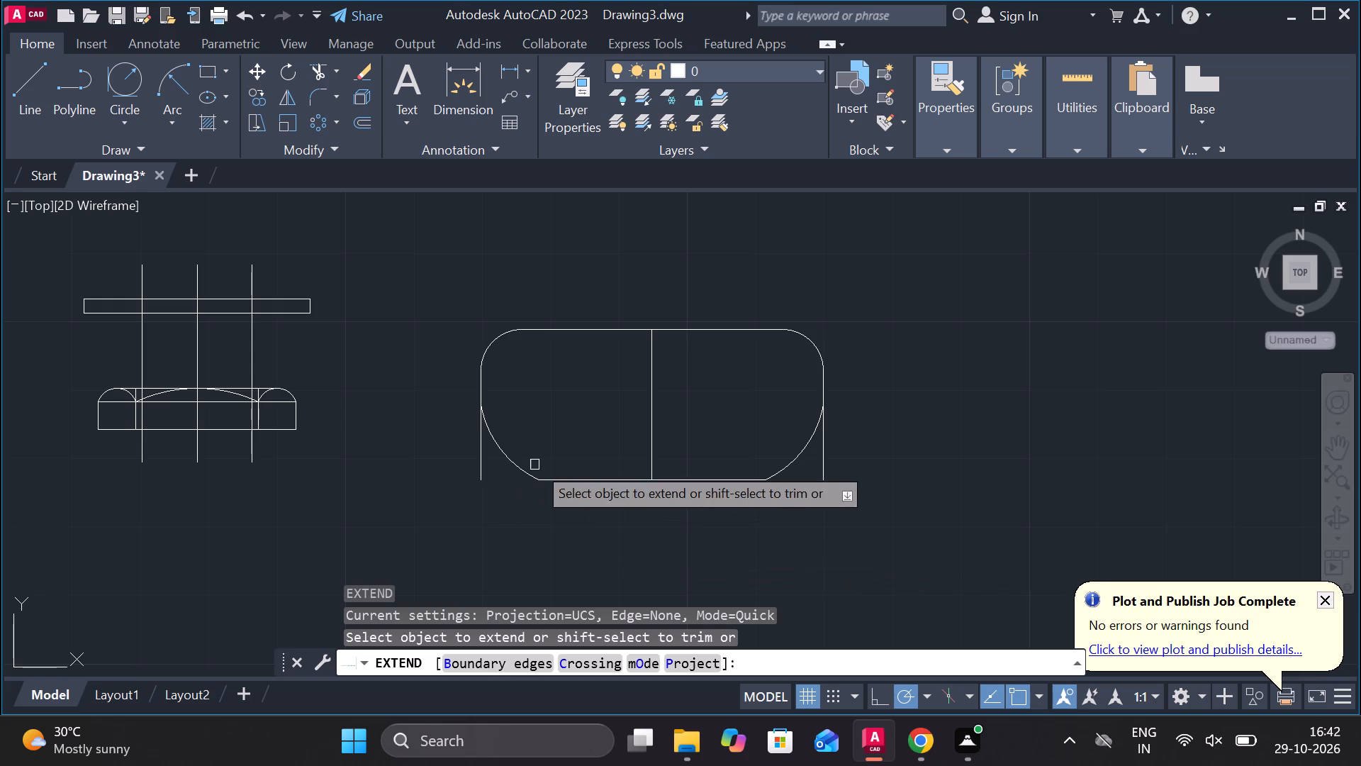
pyautogui.click(608, 480)
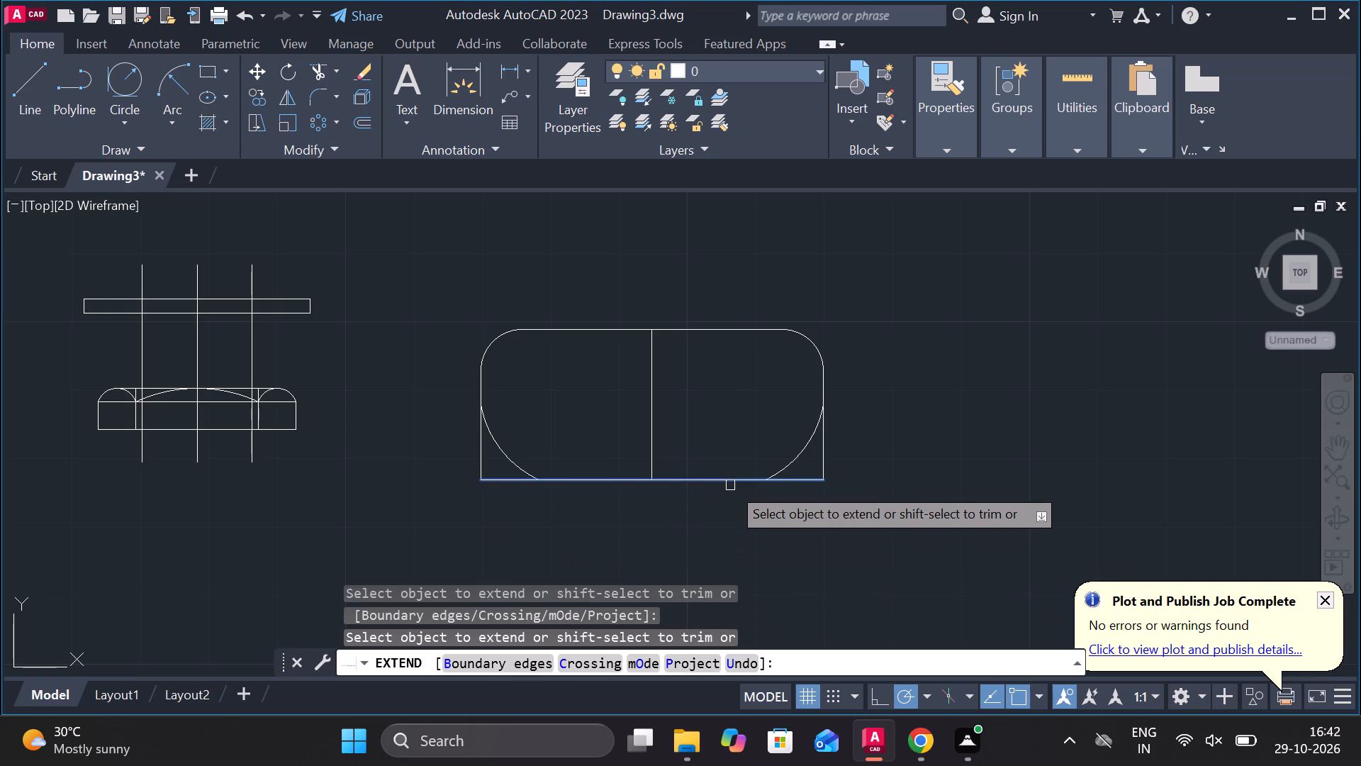
pyautogui.press('Escape')
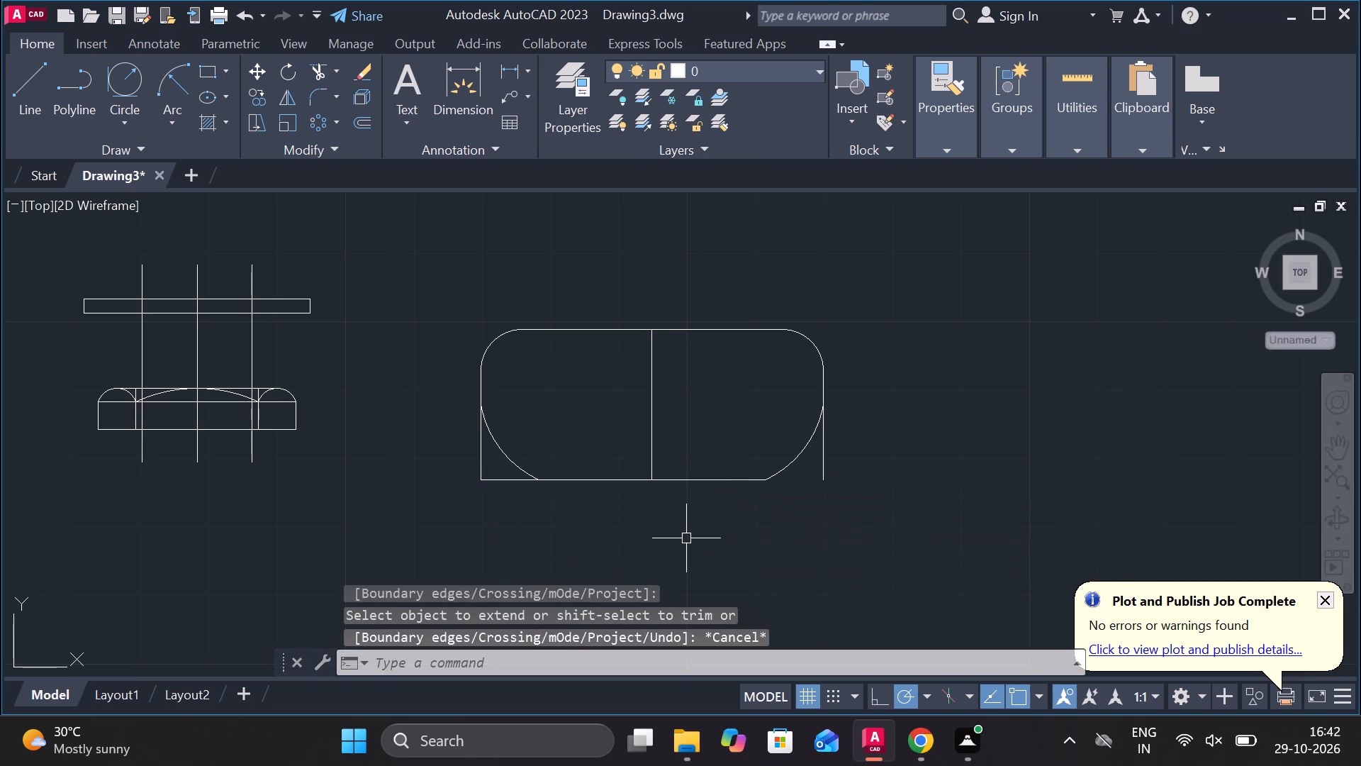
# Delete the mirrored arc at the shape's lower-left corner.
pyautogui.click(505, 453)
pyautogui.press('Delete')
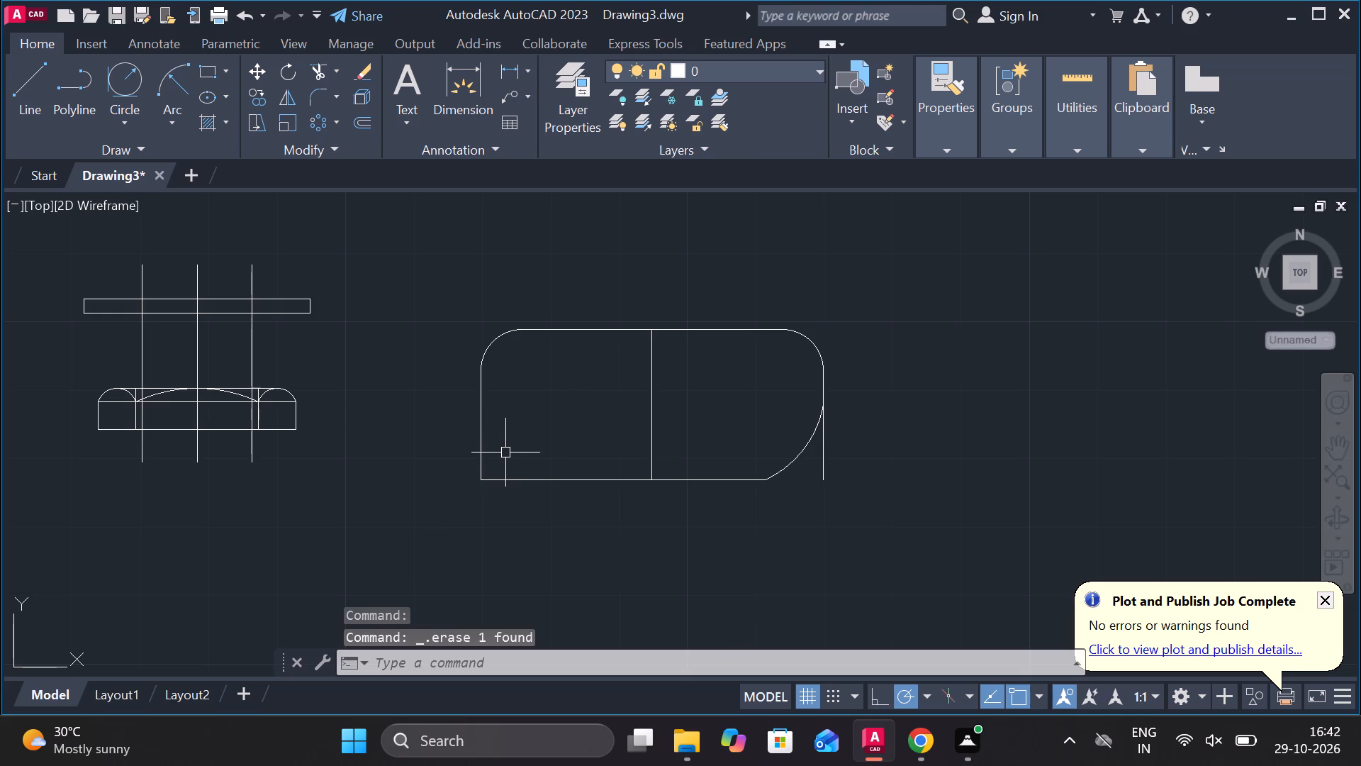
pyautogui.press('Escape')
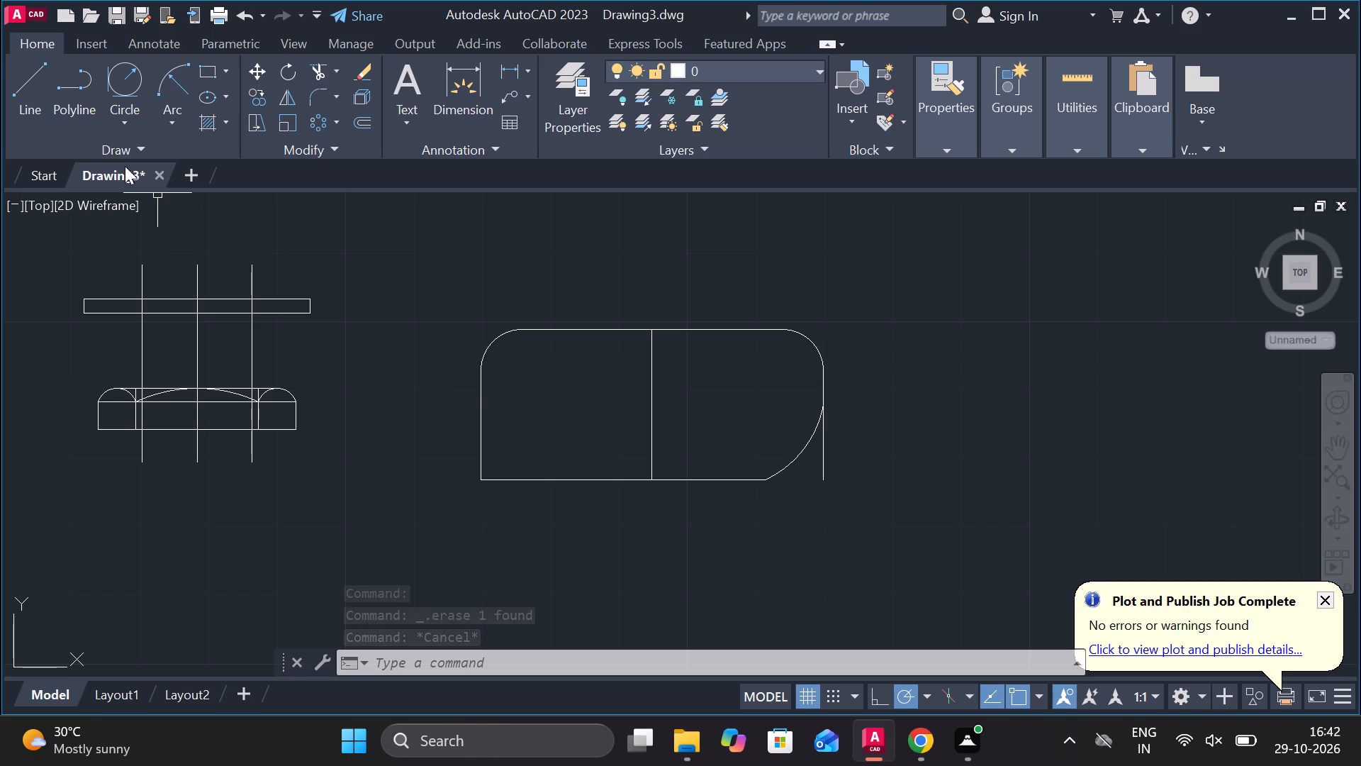
# Draw a tangent-tangent-radius circle of radius 15 touching the left side edge and the base line.
pyautogui.click(132, 122)
pyautogui.click(164, 340)
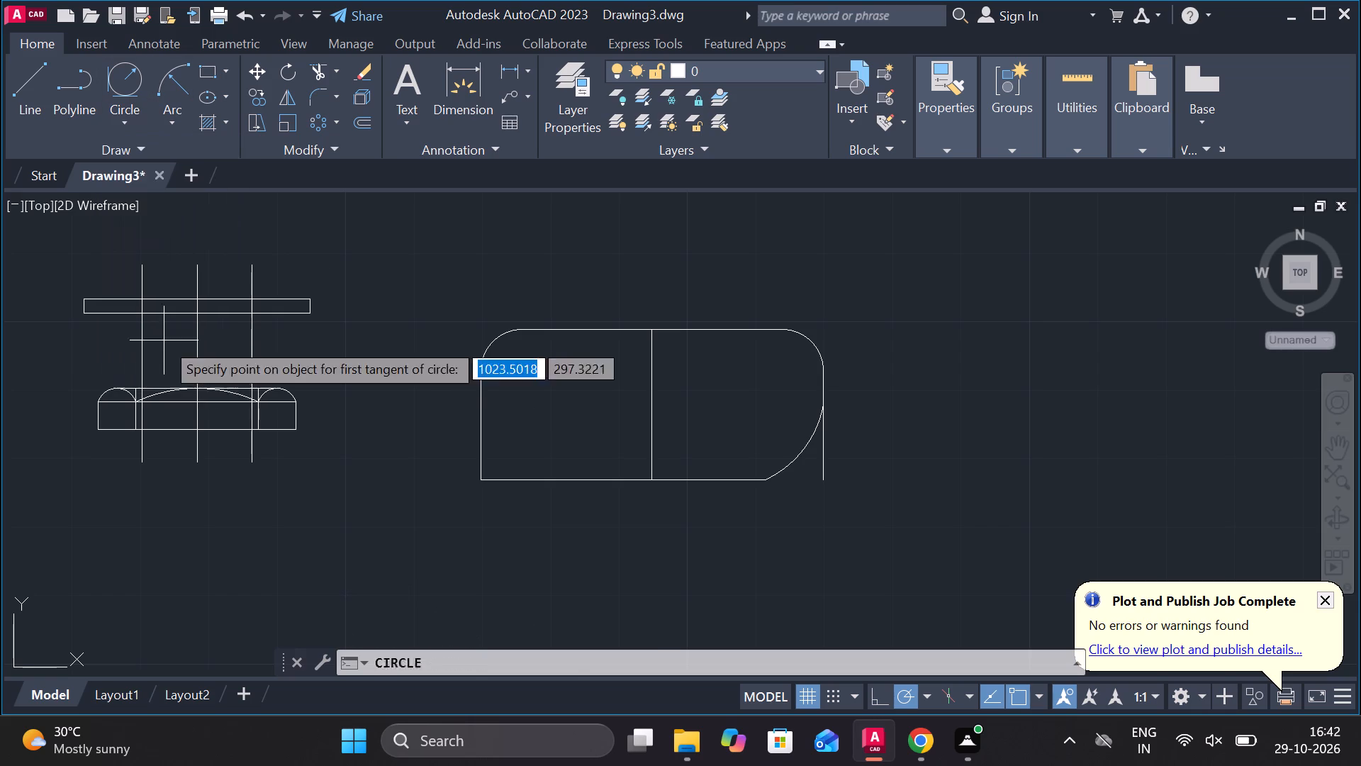
pyautogui.click(478, 450)
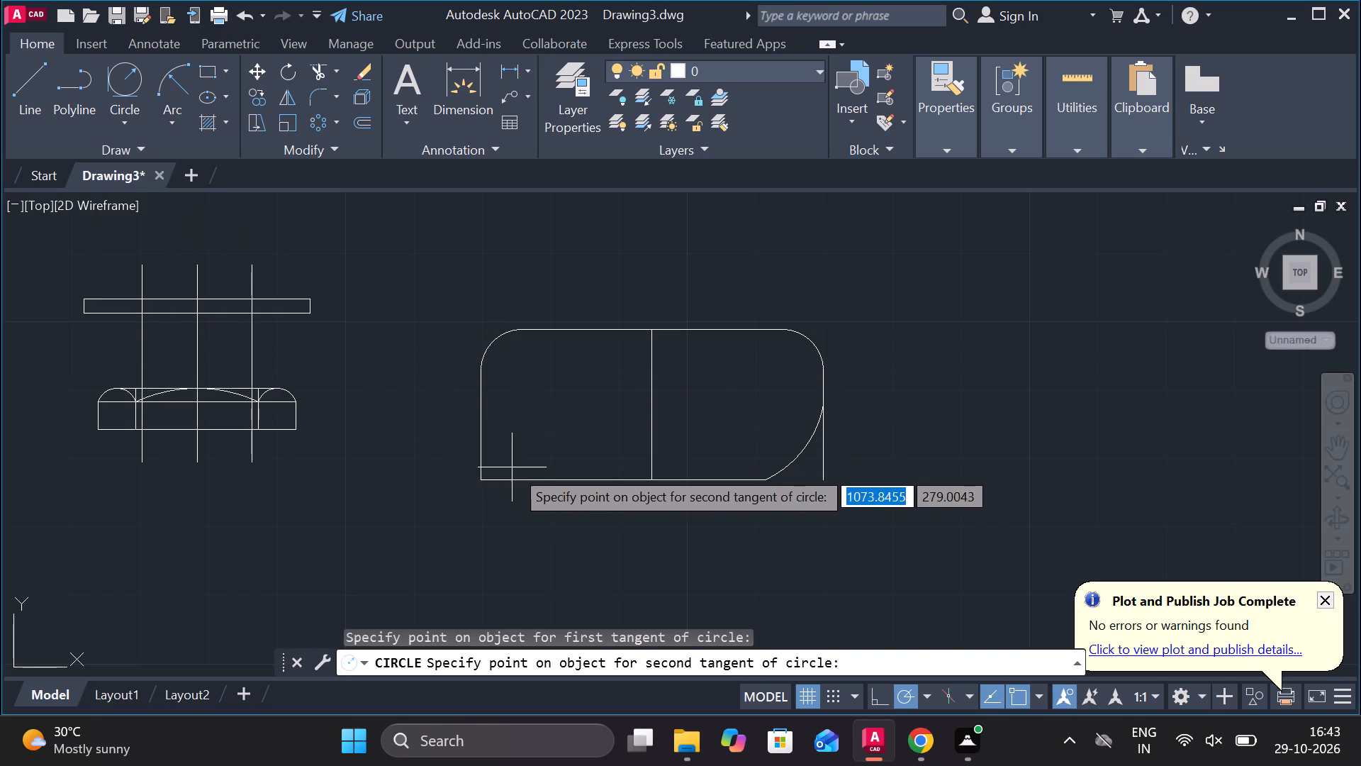
pyautogui.click(531, 475)
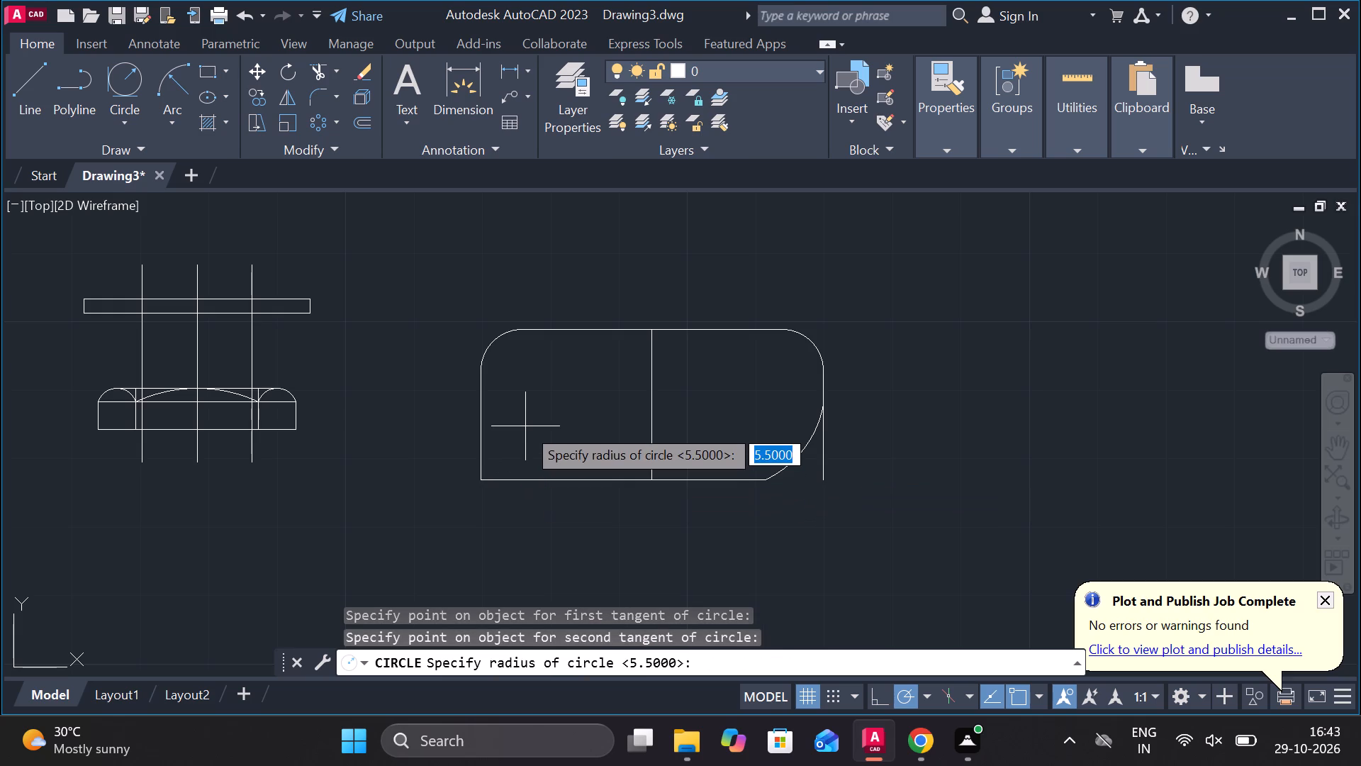
pyautogui.press('1')
pyautogui.press('5')
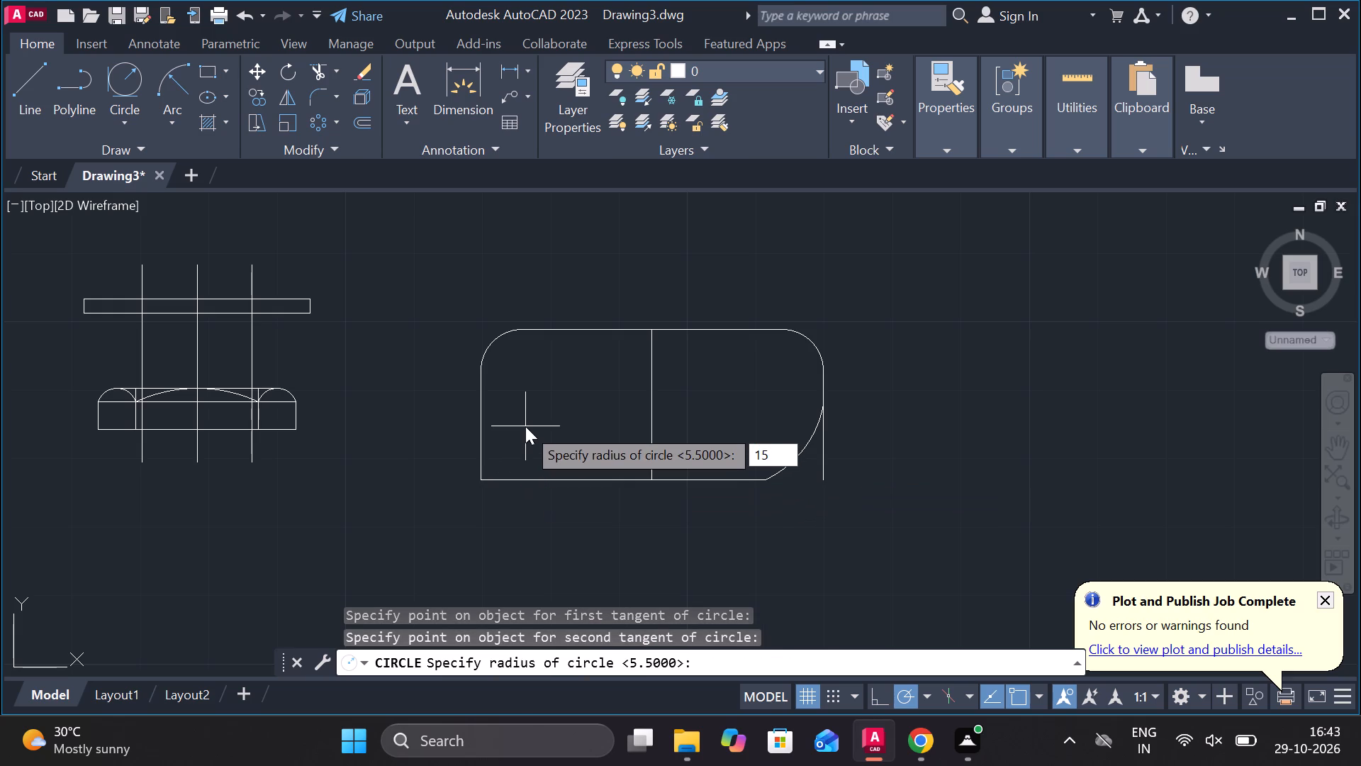
pyautogui.press('Return')
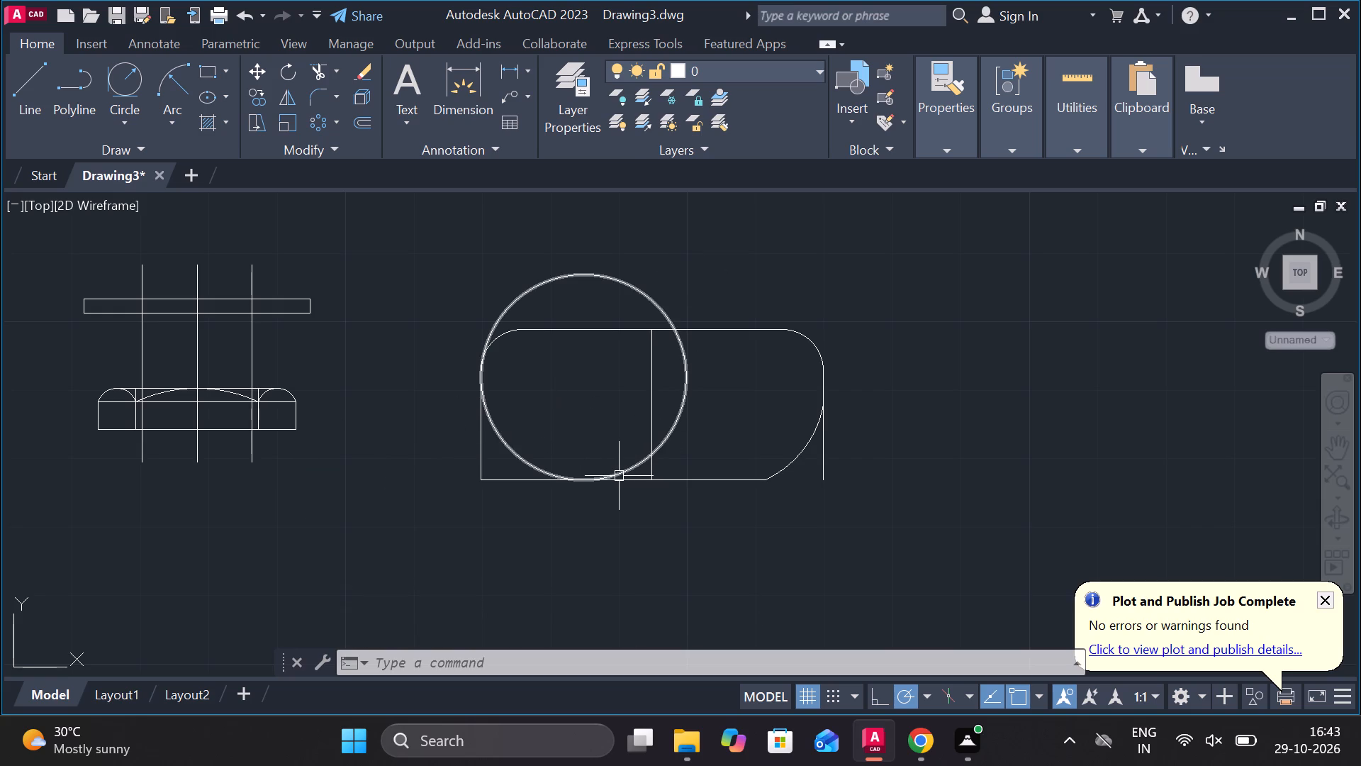
# Trim the radius 15 circle down to the lower-left corner arc, and trim the base line and left side edge beyond it.
pyautogui.click(315, 66)
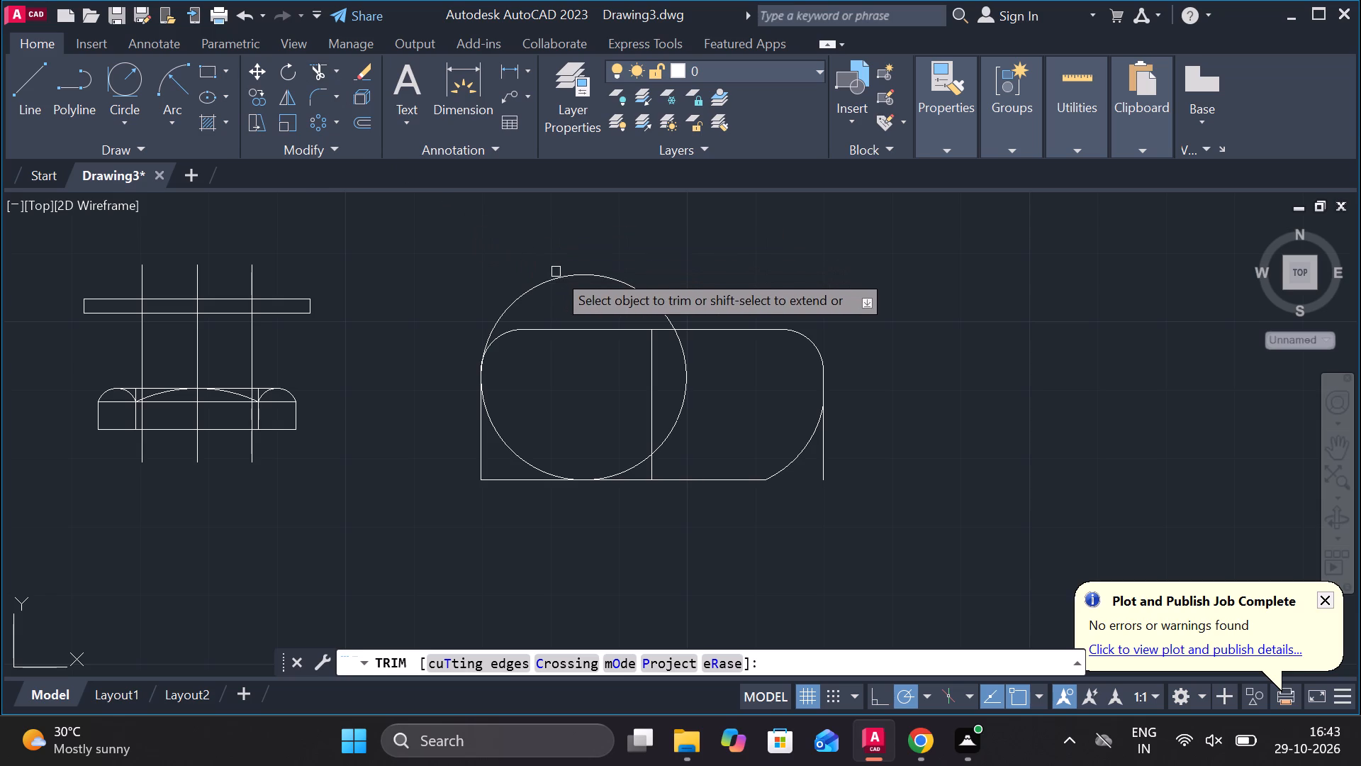
pyautogui.click(557, 275)
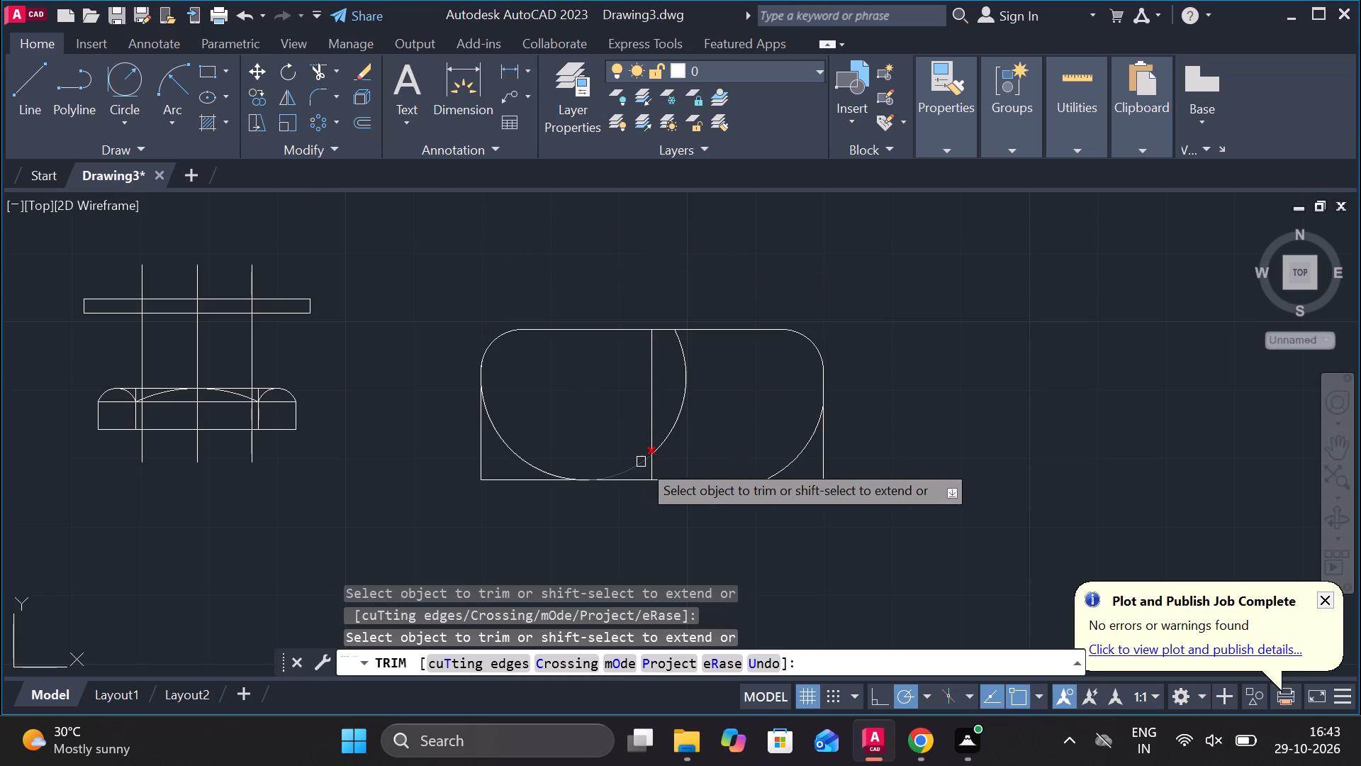
pyautogui.click(637, 462)
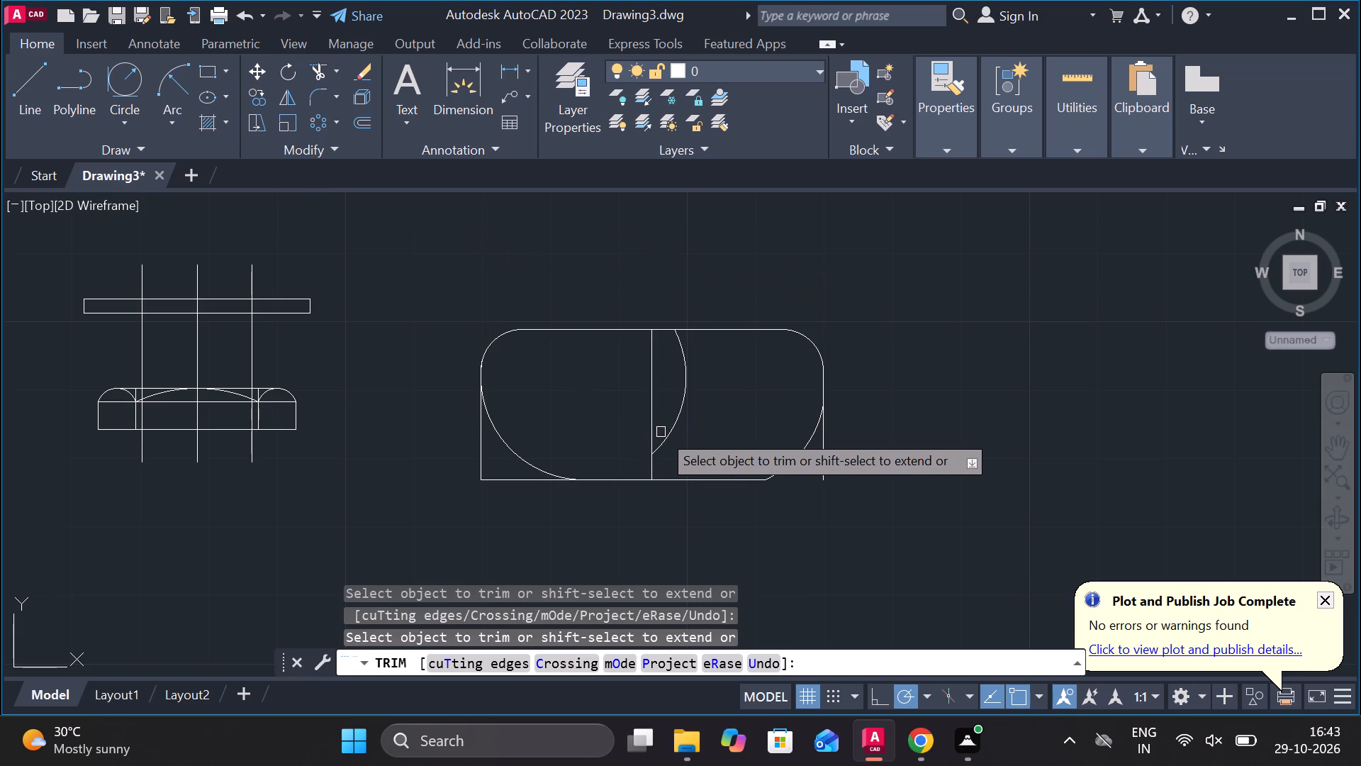
pyautogui.click(666, 432)
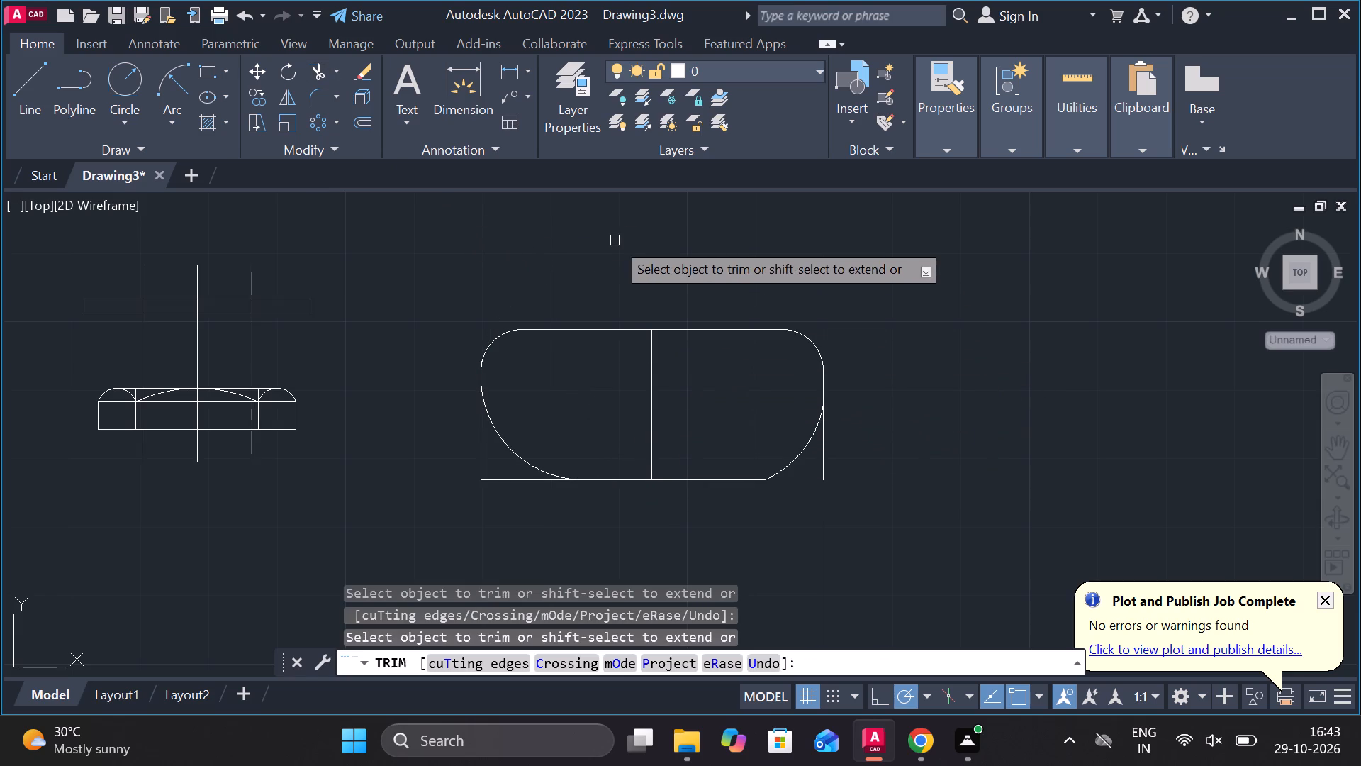
pyautogui.click(508, 477)
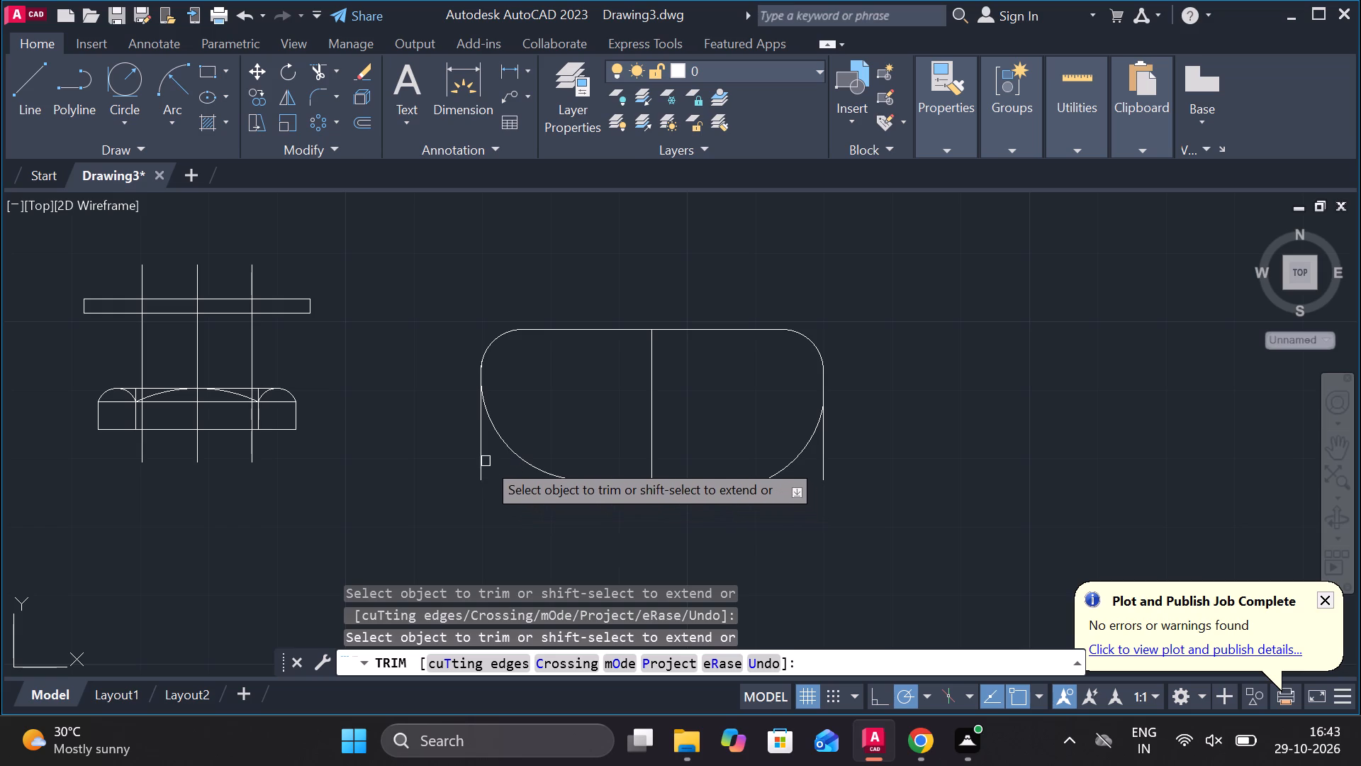
pyautogui.click(481, 454)
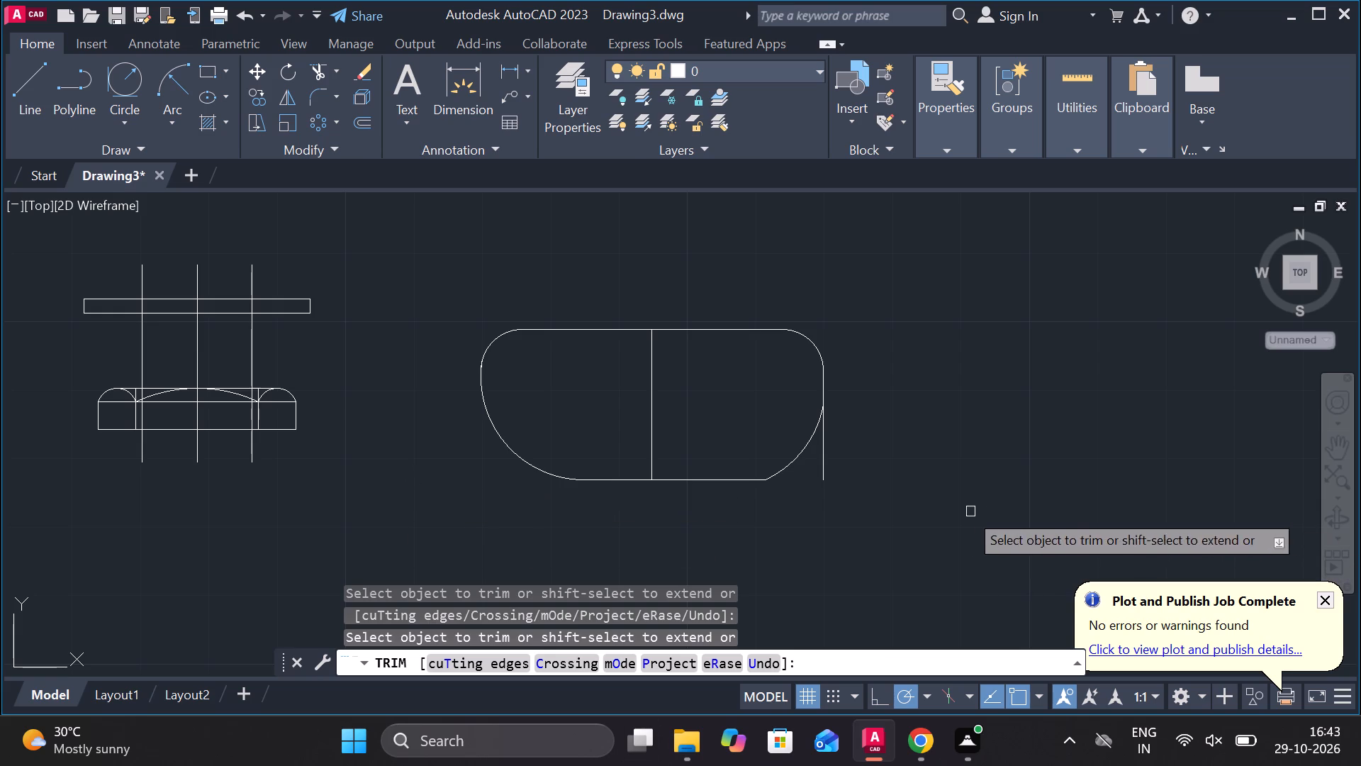
# Trim away the entire right half of the bowl shape up to the vertical centre line.
pyautogui.click(825, 473)
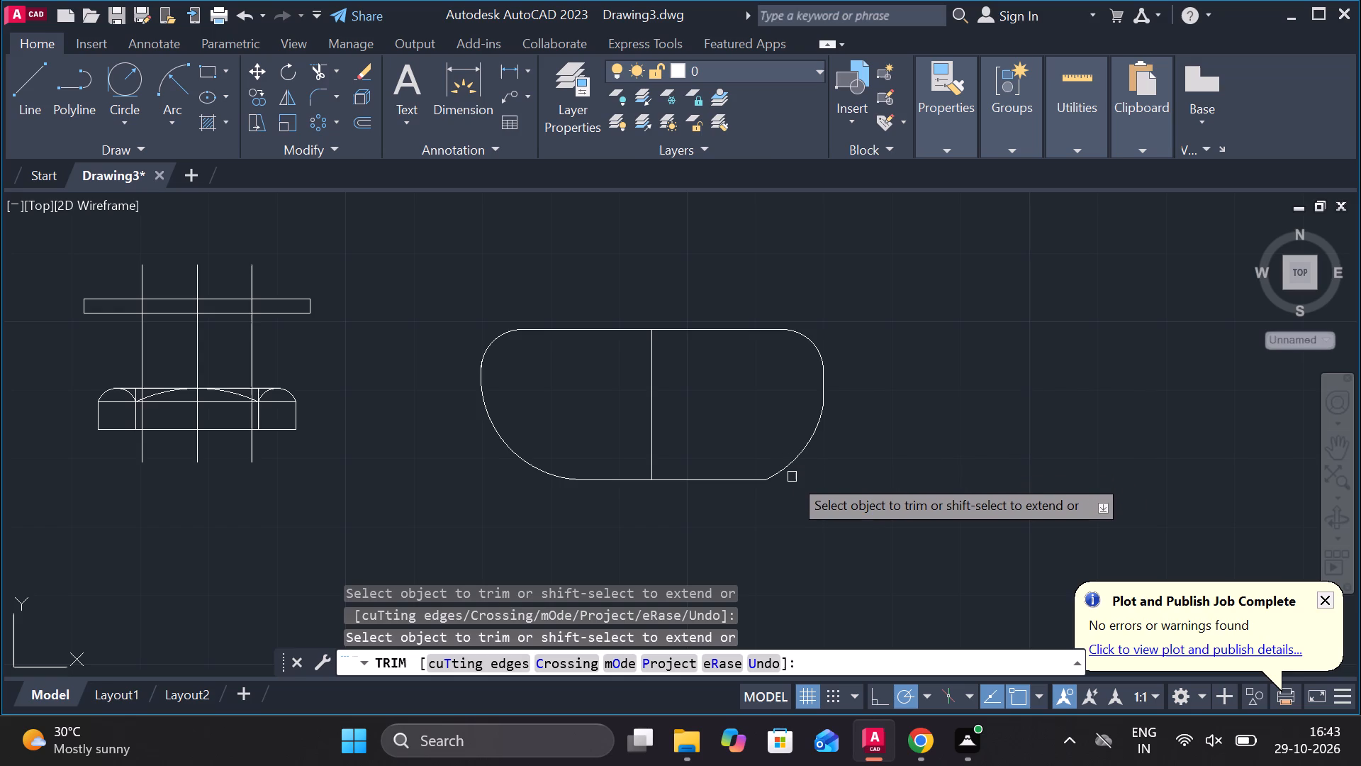
pyautogui.click(792, 470)
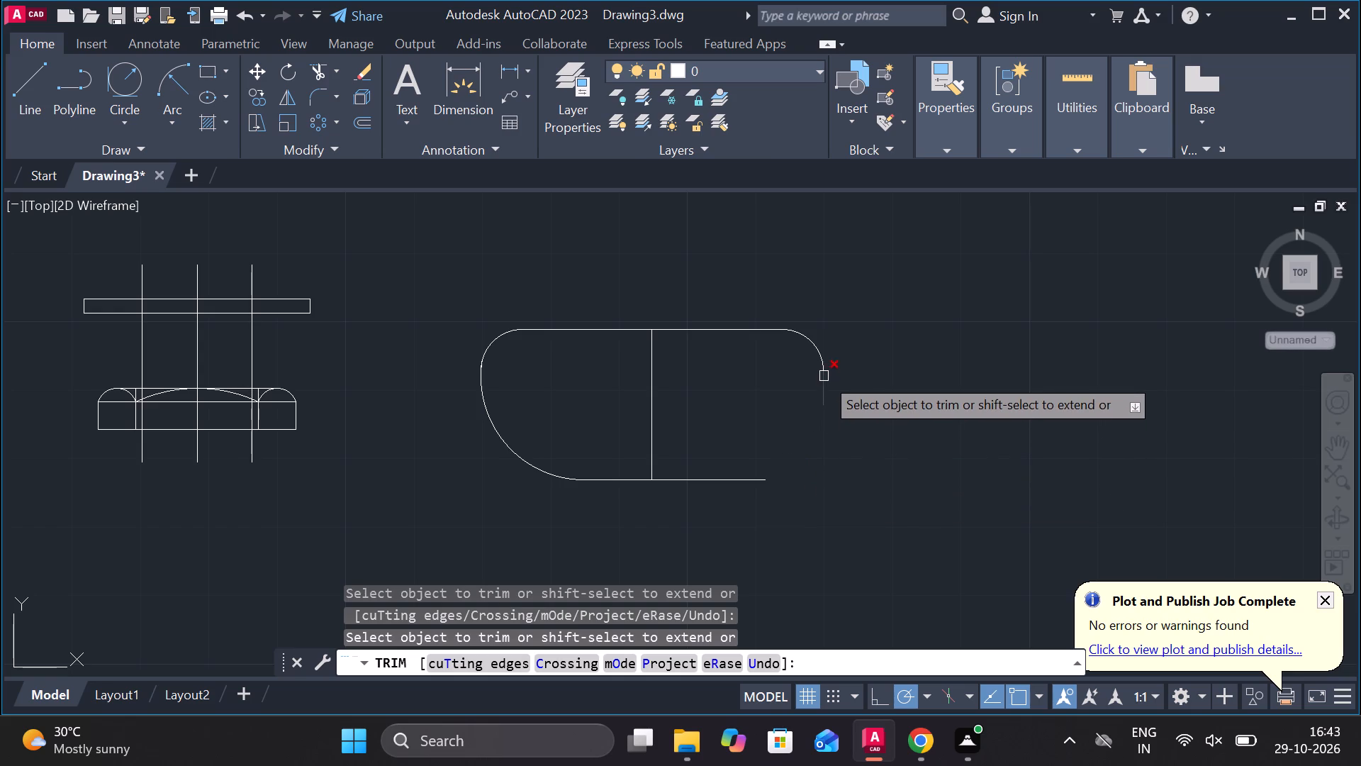
pyautogui.click(824, 376)
pyautogui.click(820, 393)
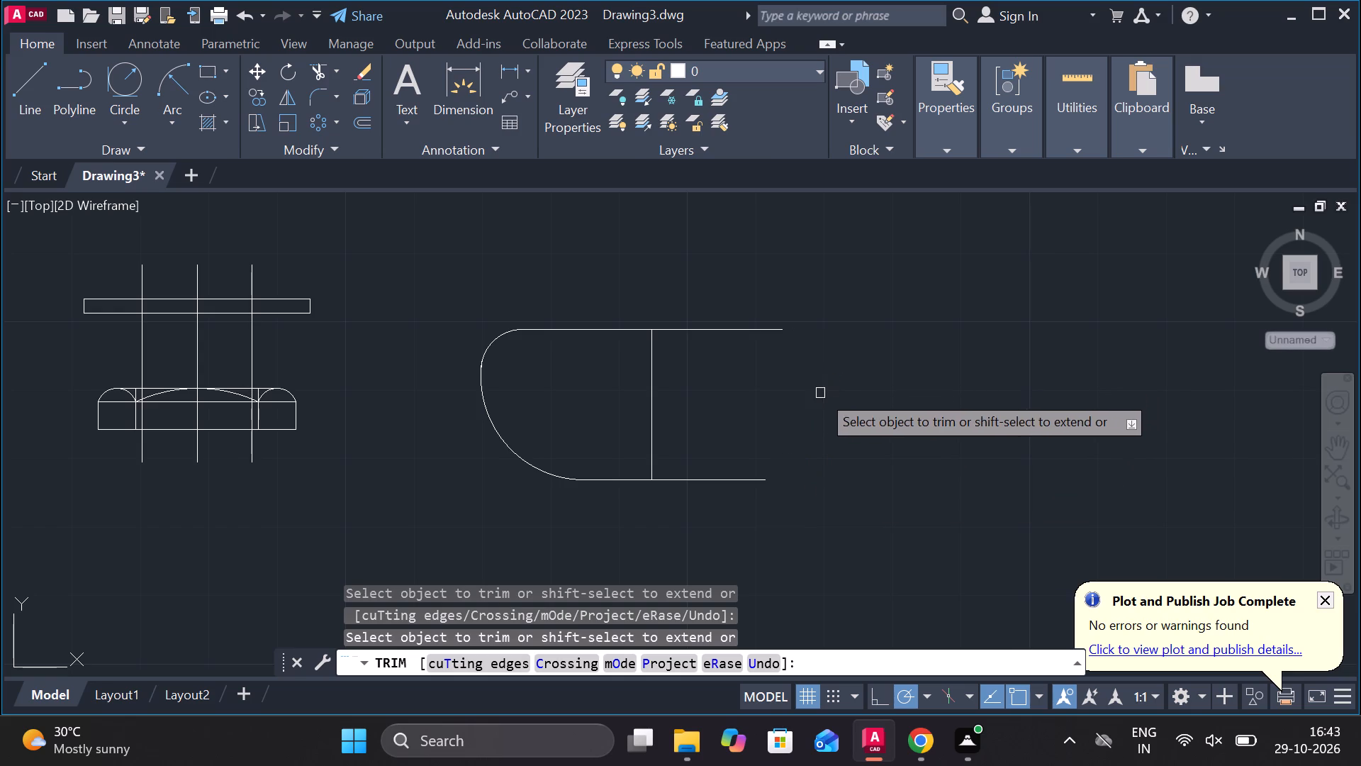
pyautogui.click(750, 333)
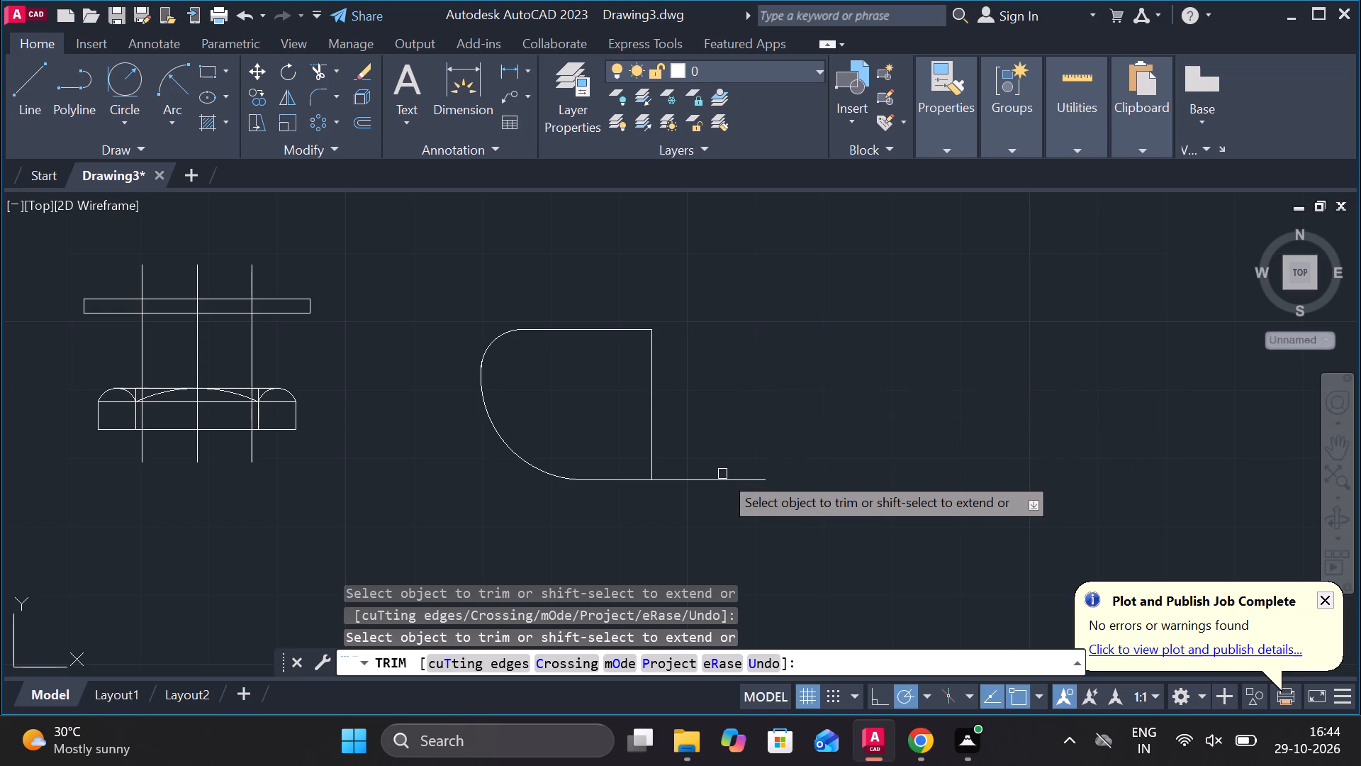
pyautogui.click(722, 479)
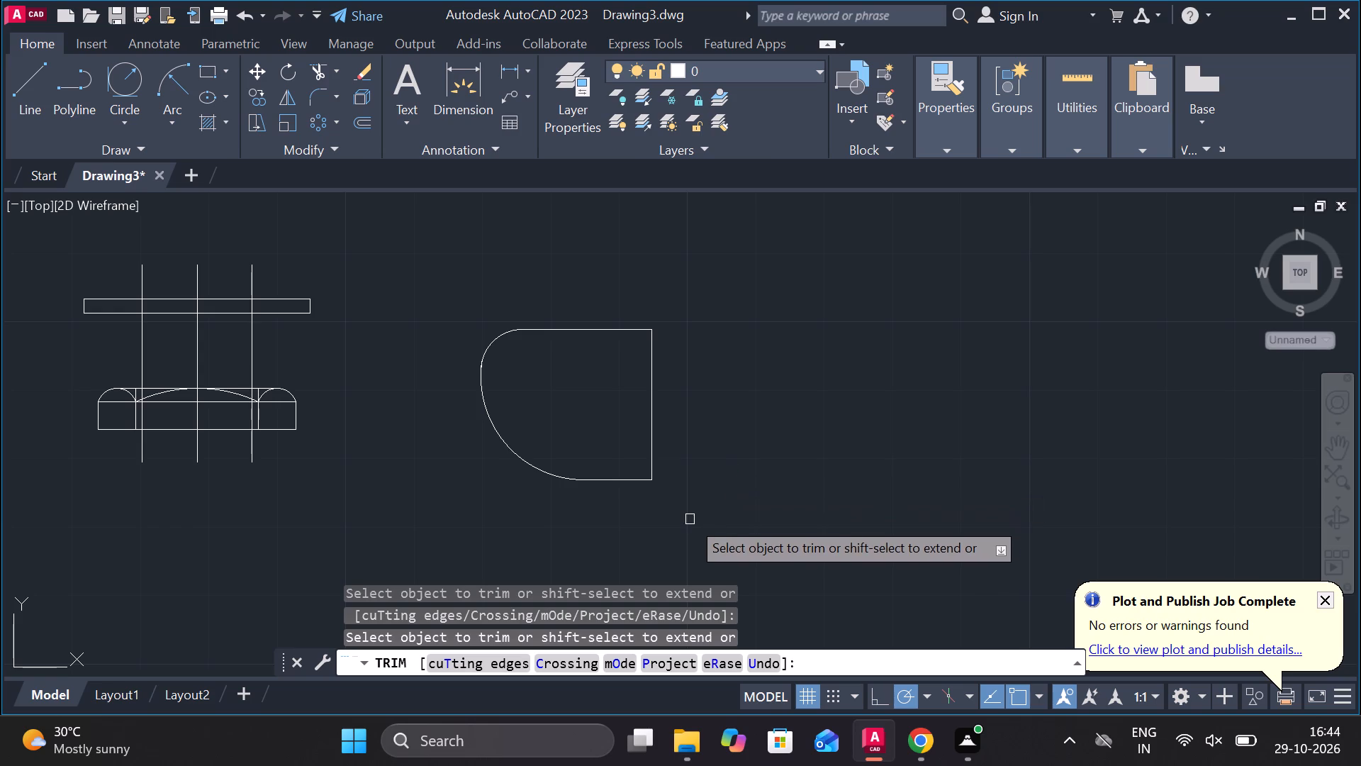
pyautogui.press('Escape')
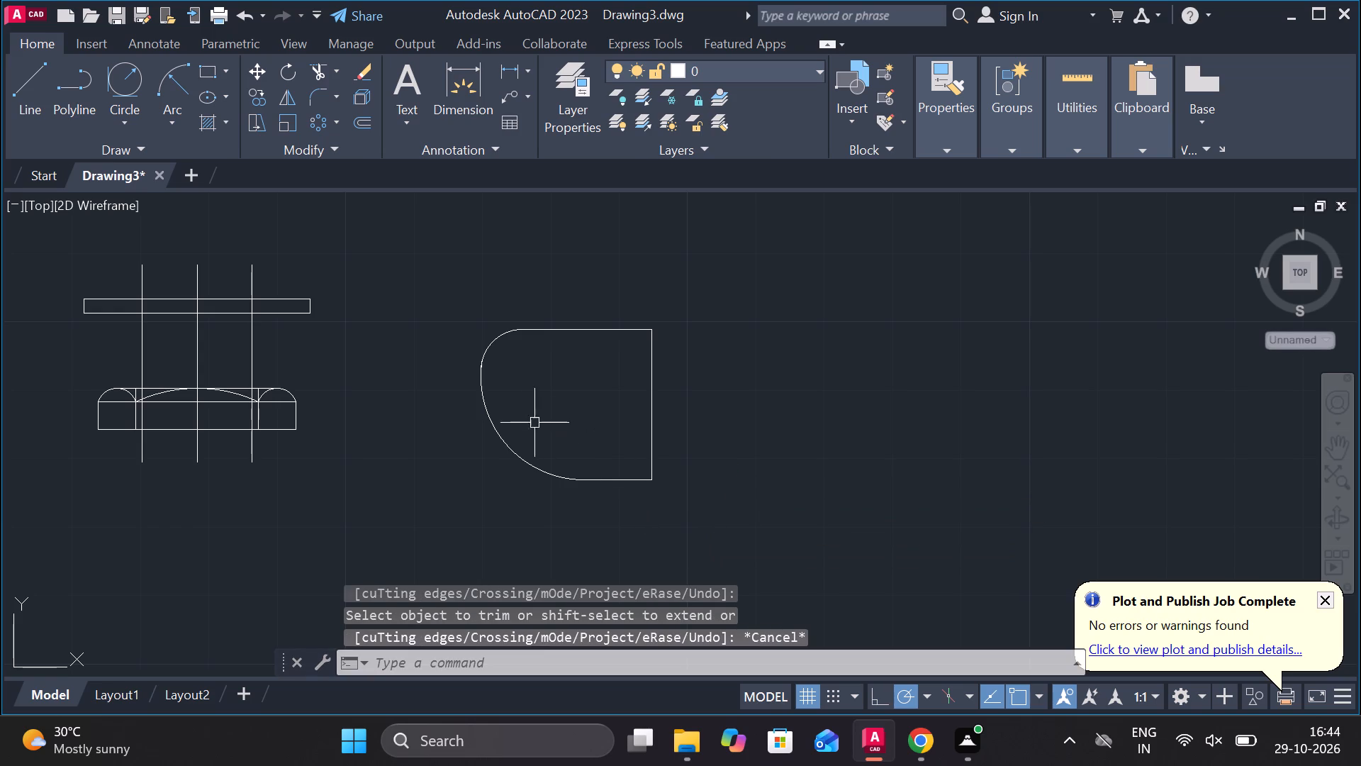
# Mirror the left half's two arcs and its top and base lines about the vertical centre line, keeping the source objects.
pyautogui.click(500, 434)
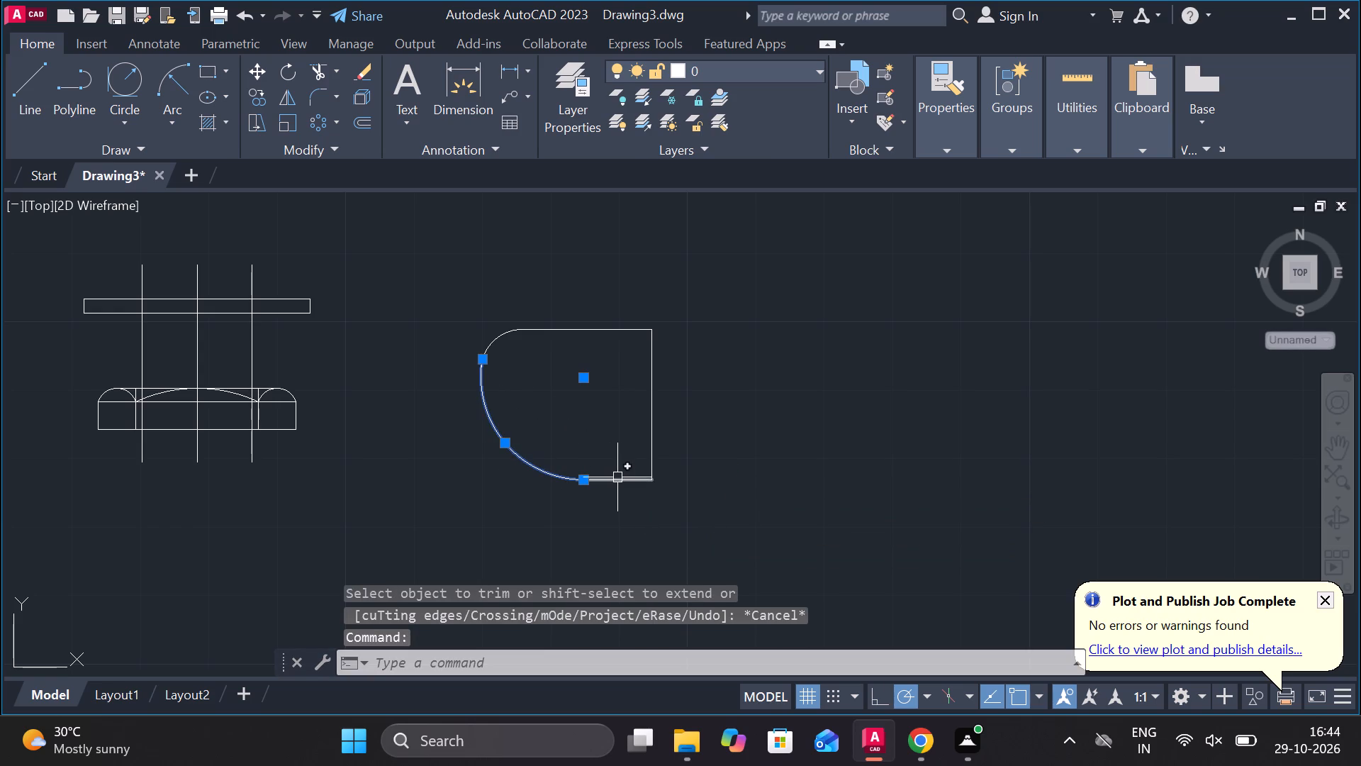
pyautogui.click(622, 483)
pyautogui.click(590, 335)
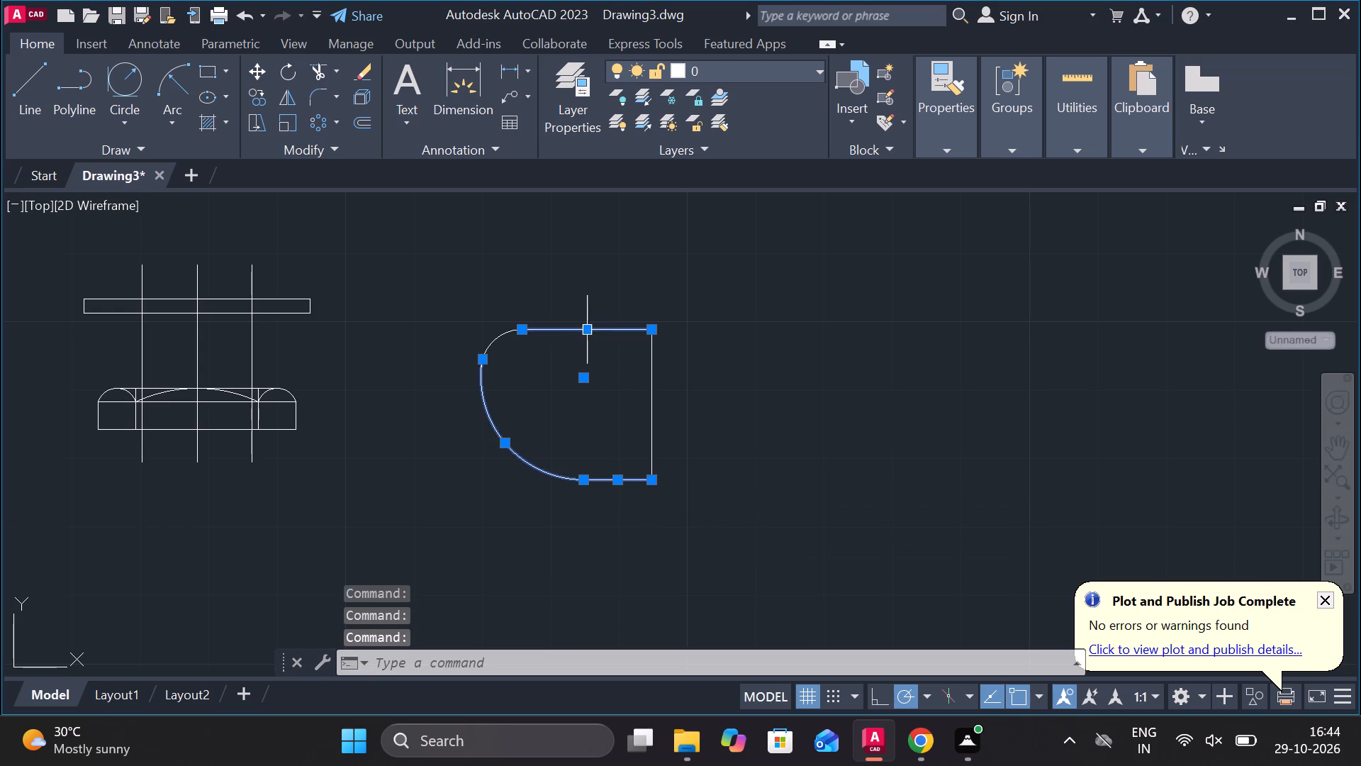
pyautogui.click(508, 338)
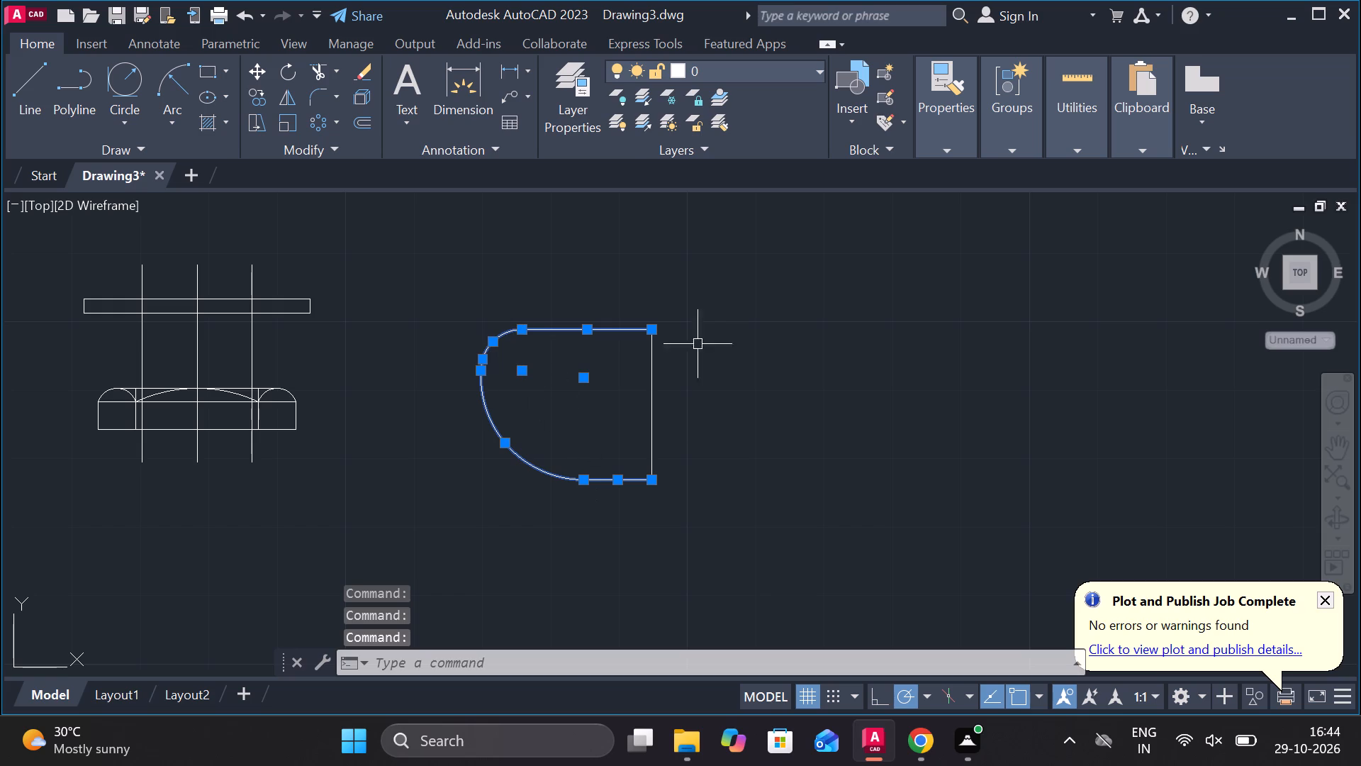
pyautogui.click(281, 101)
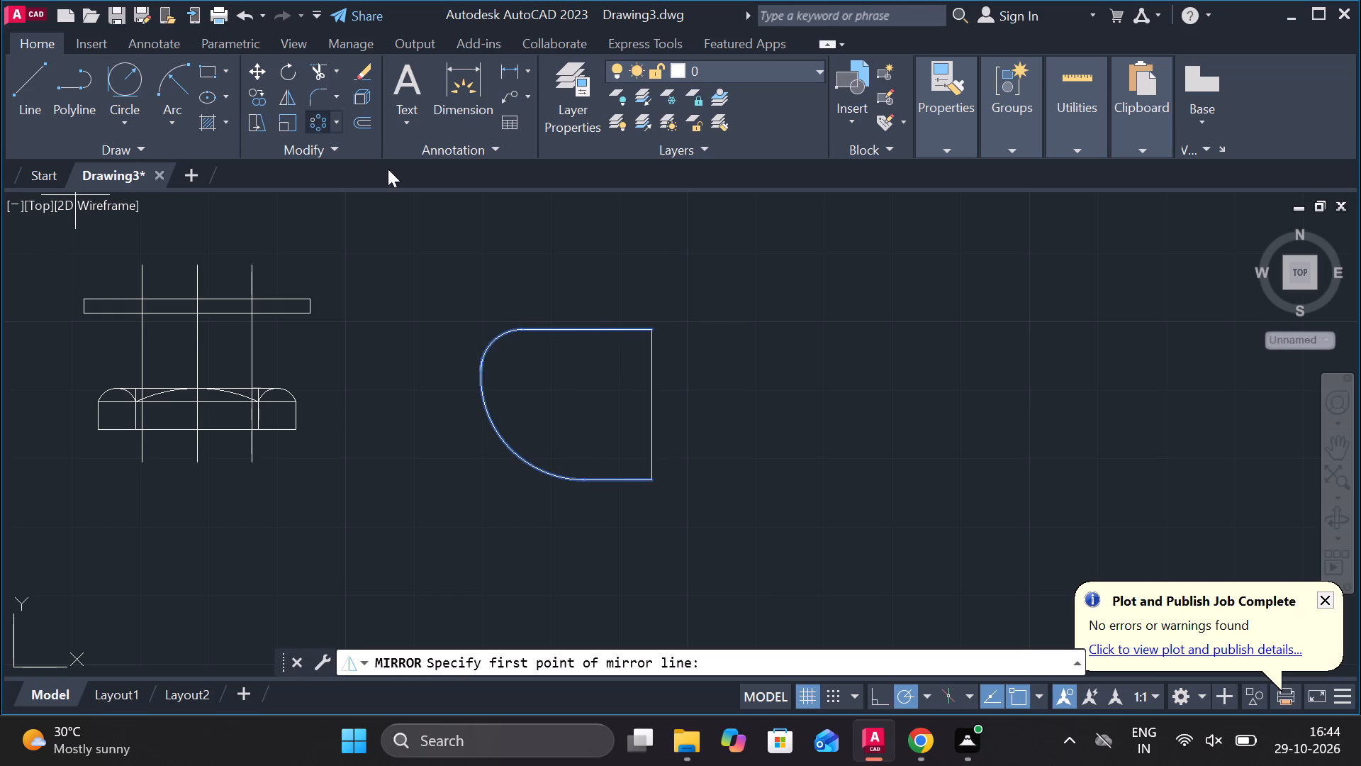
pyautogui.click(653, 329)
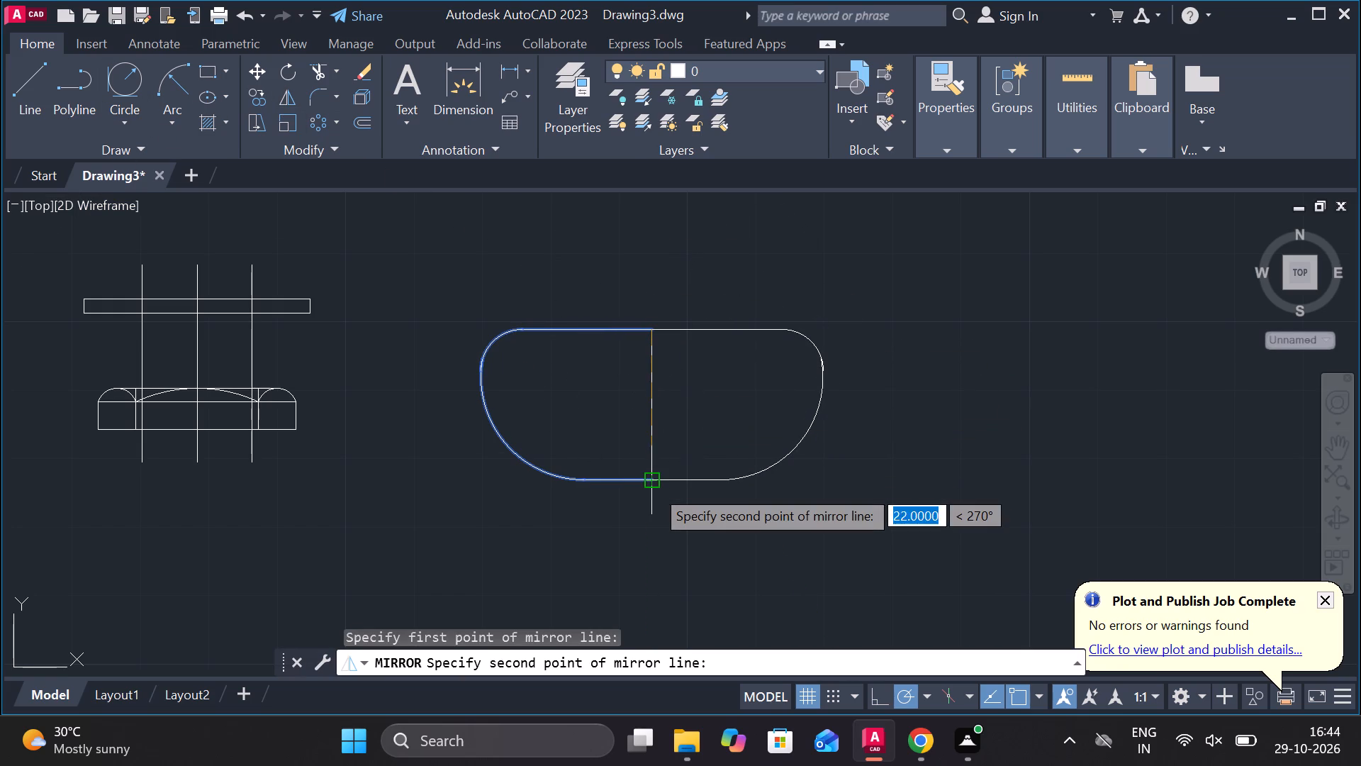
pyautogui.click(654, 487)
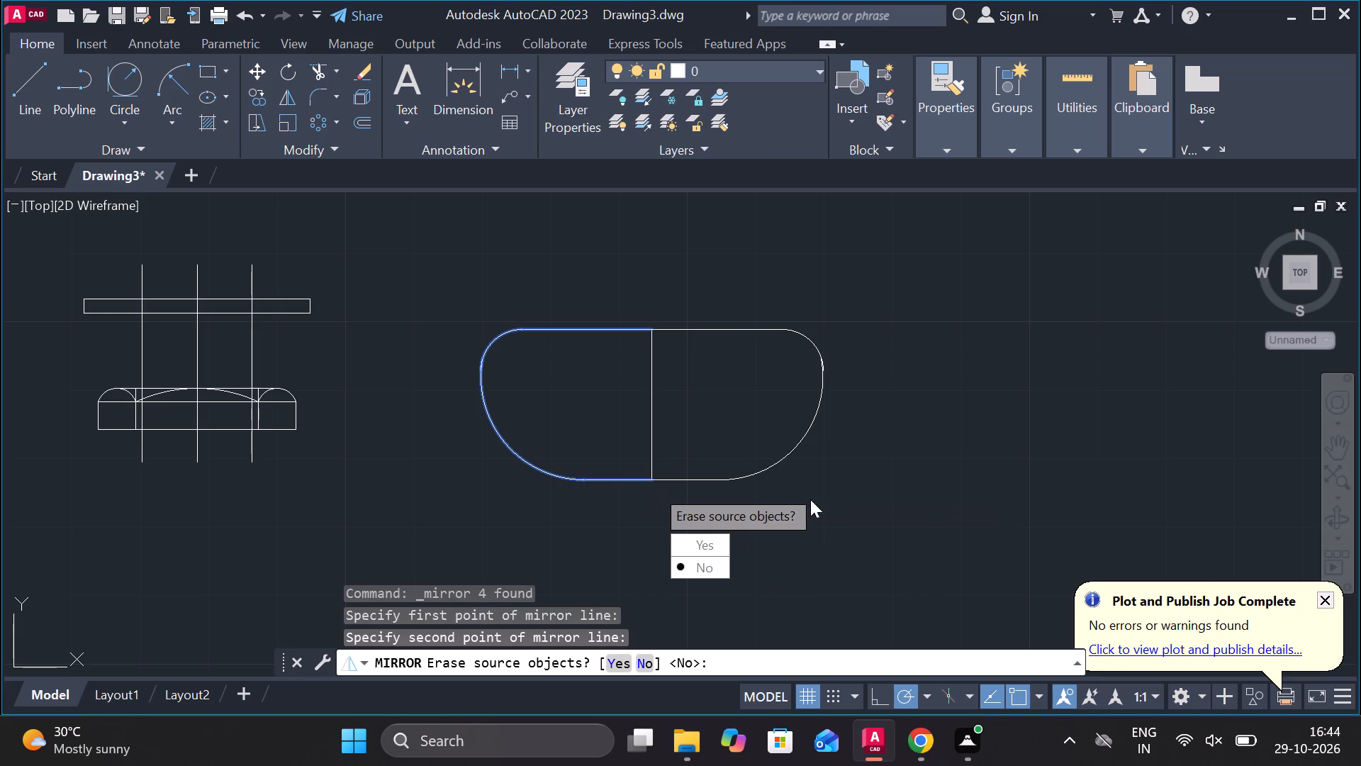
pyautogui.moveTo(702, 567); pyautogui.dragTo(654, 487)
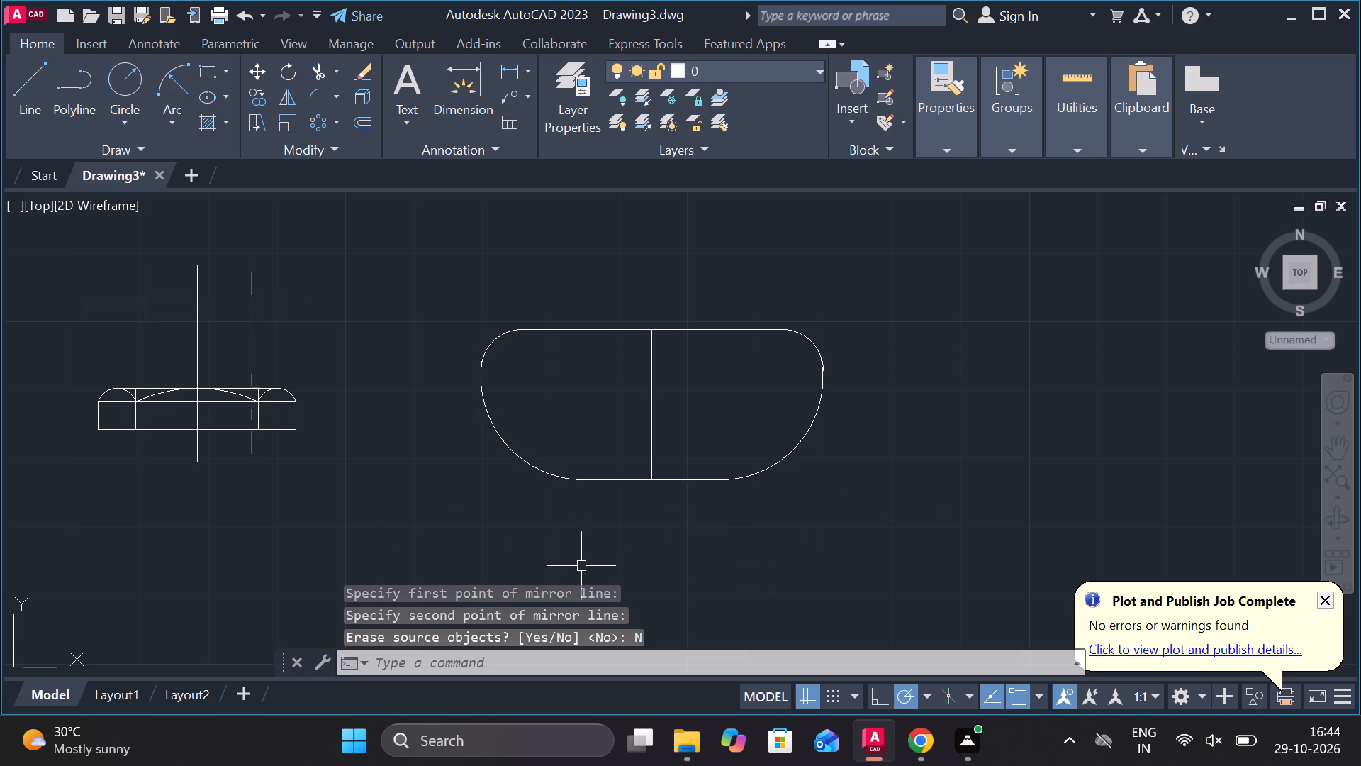
# Set both the current object scale and the global scale factor to 0.5 in the Linetype Manager.
pyautogui.scroll(-2, 398, 360)
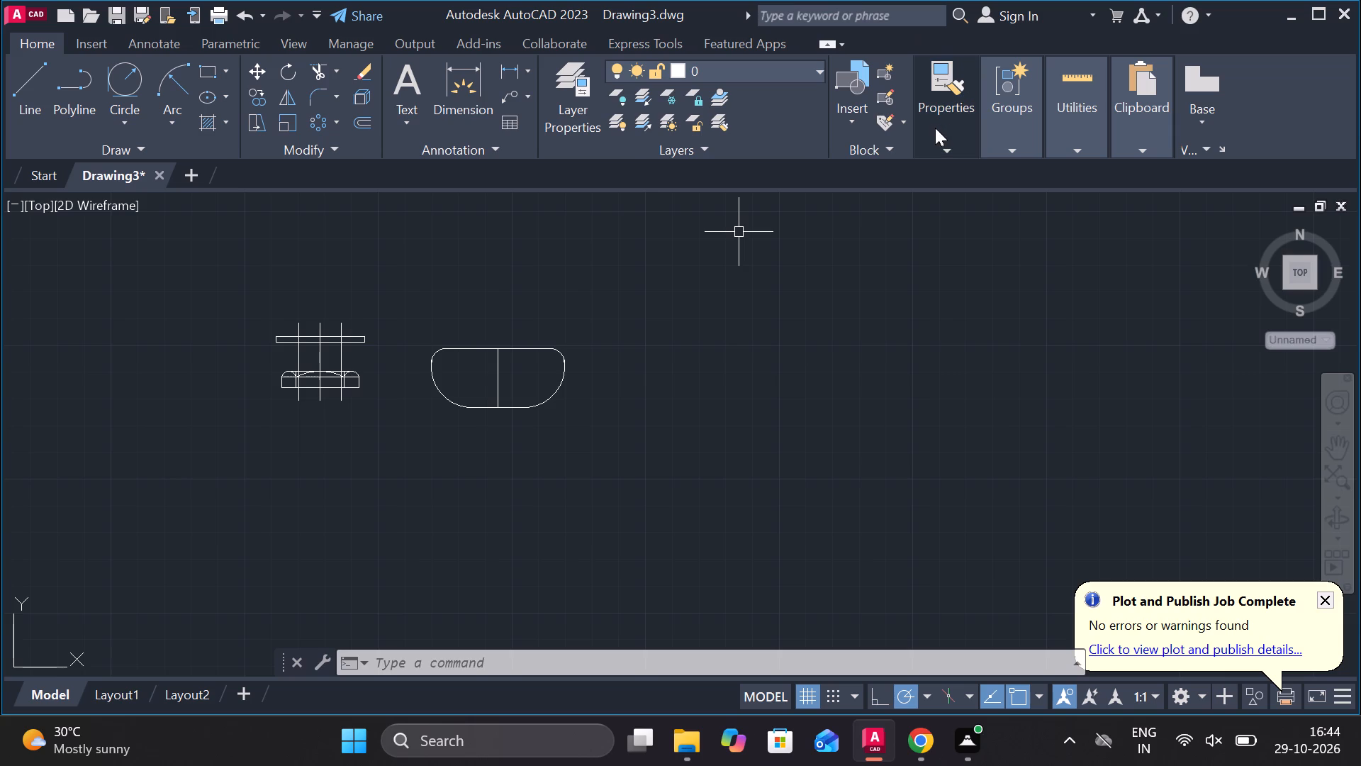
pyautogui.click(941, 147)
pyautogui.click(1119, 234)
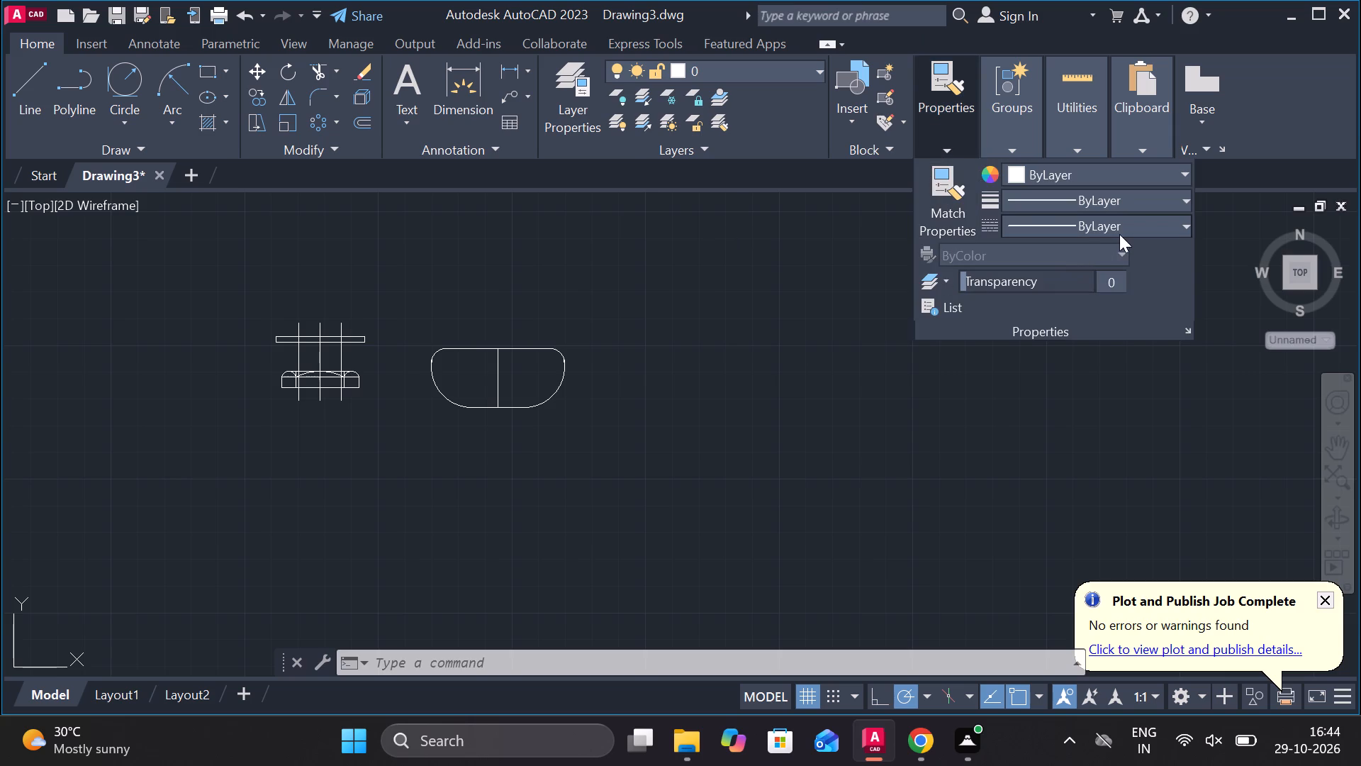
pyautogui.click(1080, 332)
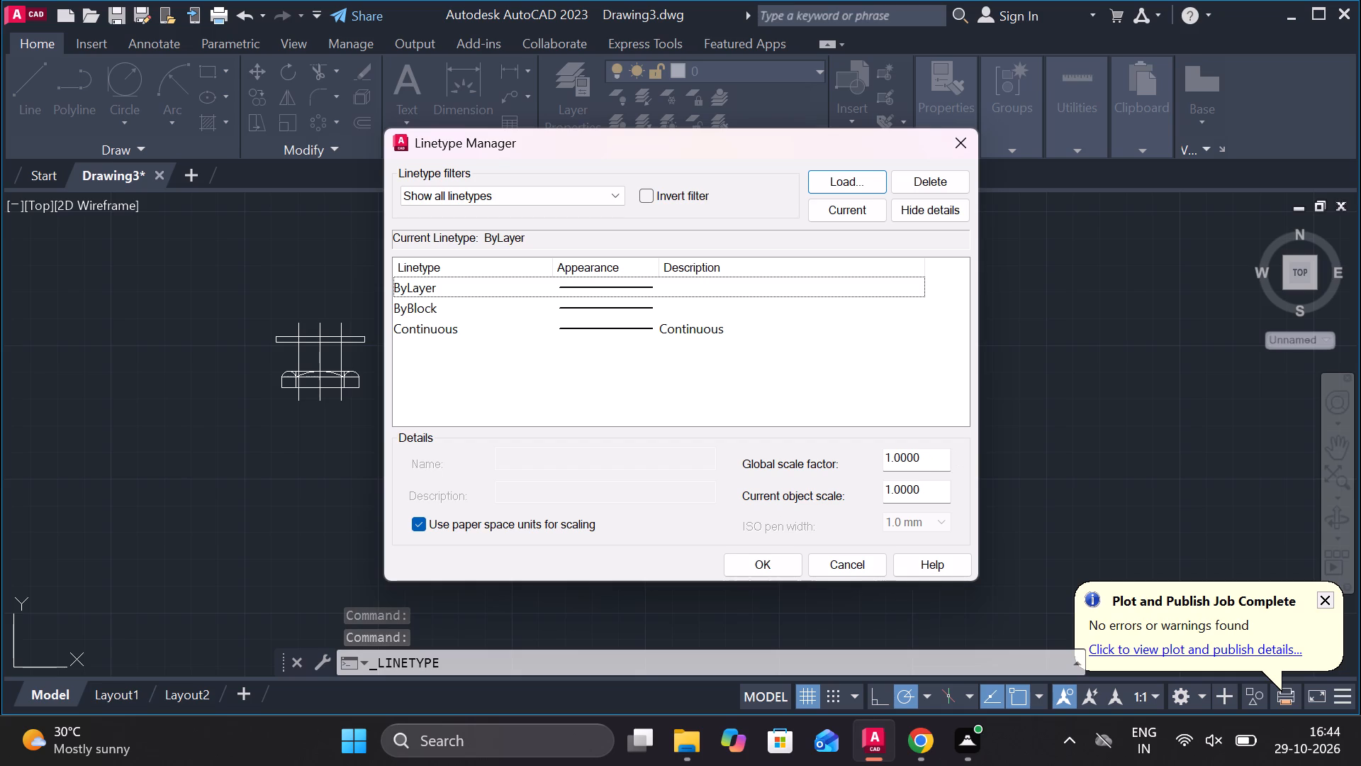
pyautogui.moveTo(925, 489); pyautogui.dragTo(873, 489)
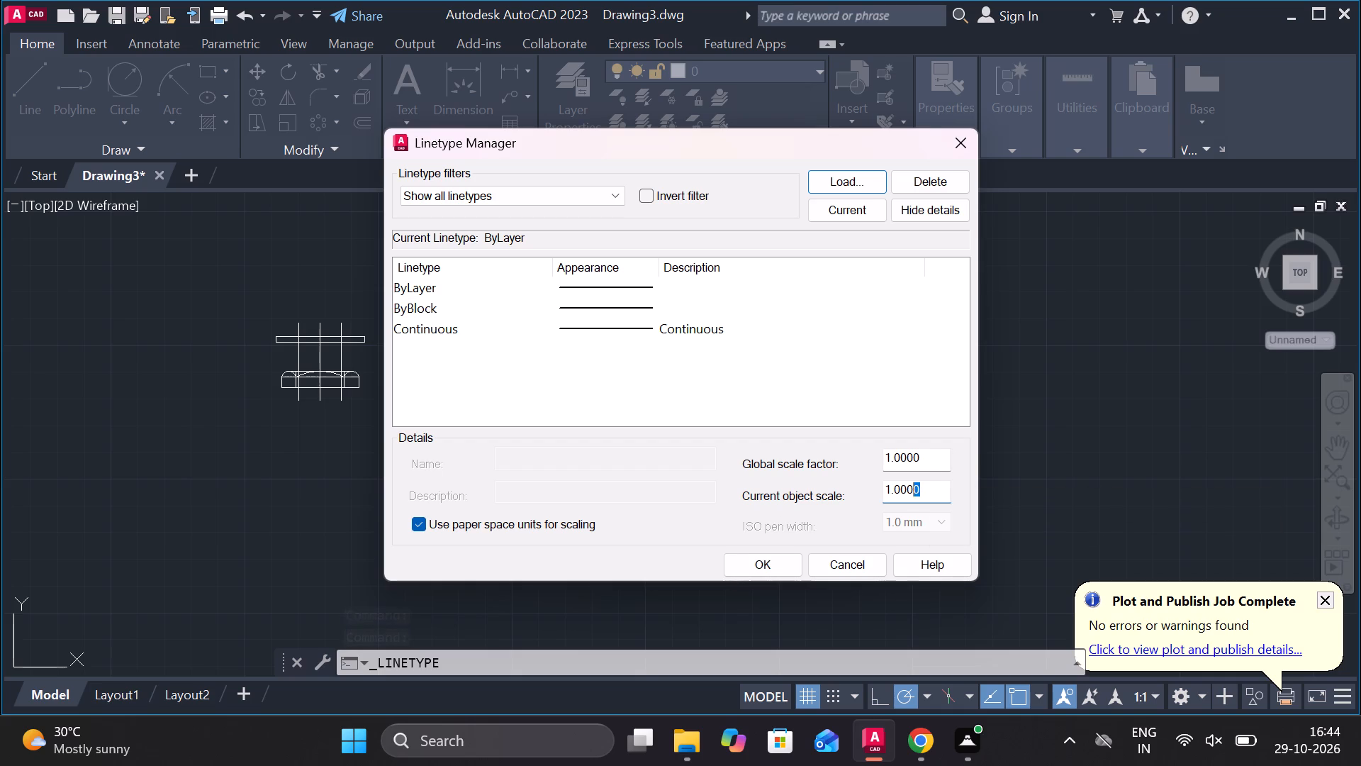
pyautogui.moveTo(873, 489); pyautogui.dragTo(844, 489)
pyautogui.press('Delete')
pyautogui.write('0.')
pyautogui.press('5')
pyautogui.moveTo(932, 456); pyautogui.dragTo(866, 457)
pyautogui.press('Delete')
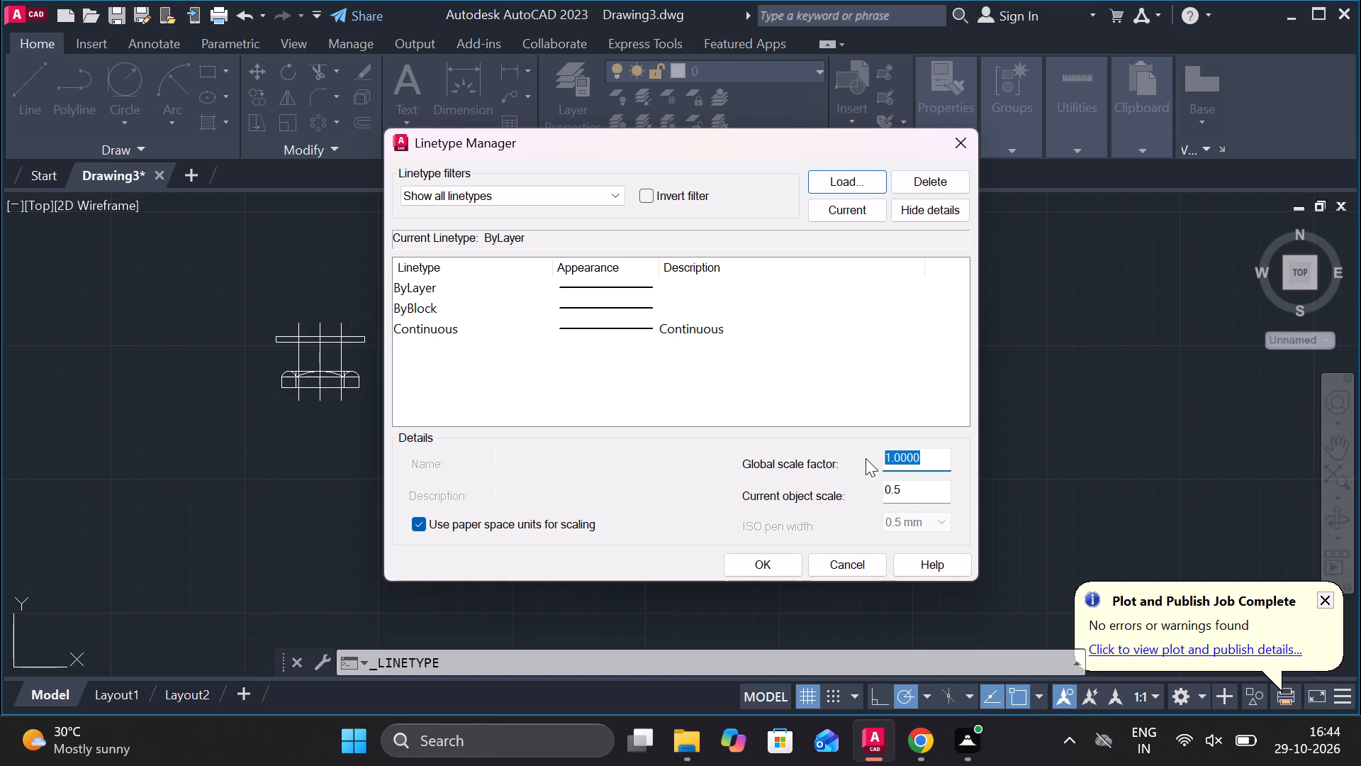
pyautogui.write('0.')
pyautogui.press('5')
# Load the CENTER linetype from acadiso.lin.
pyautogui.press('Return')
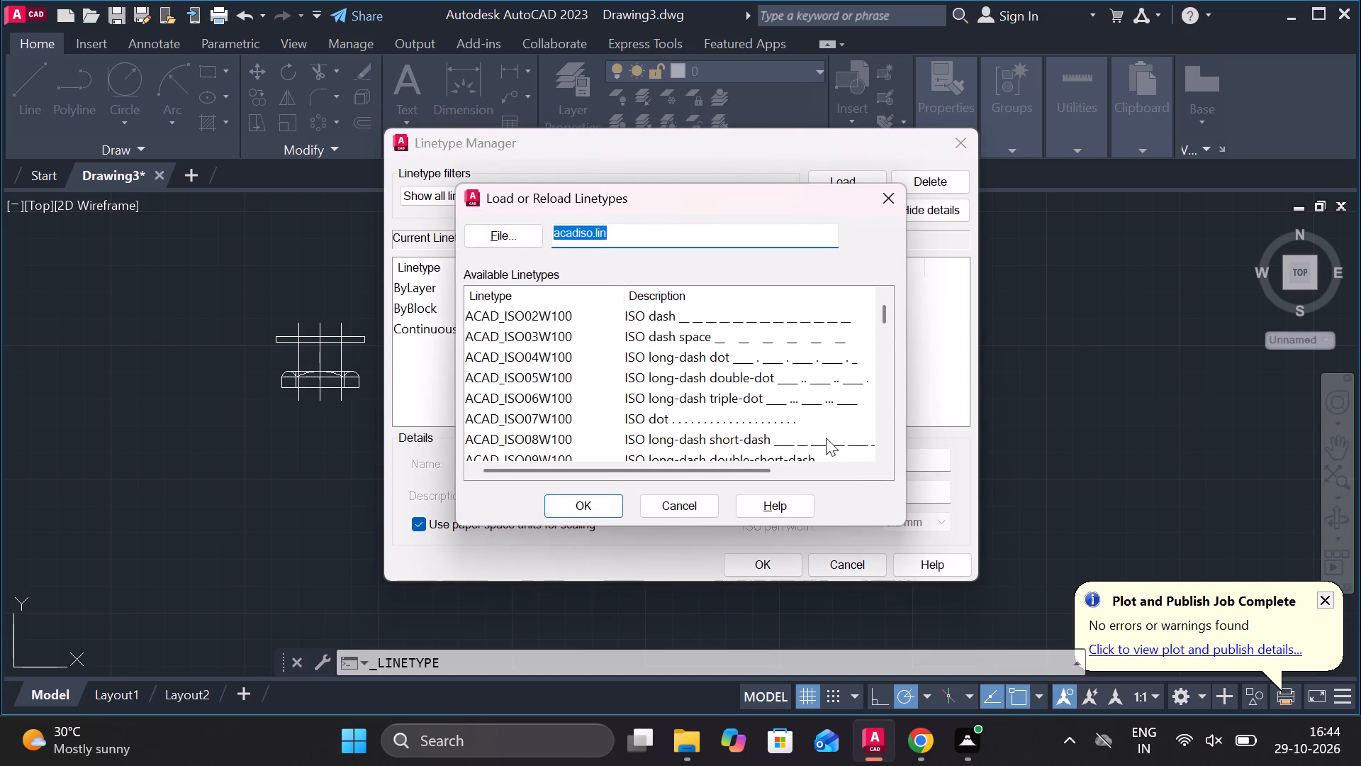
pyautogui.scroll(-6, 551, 401)
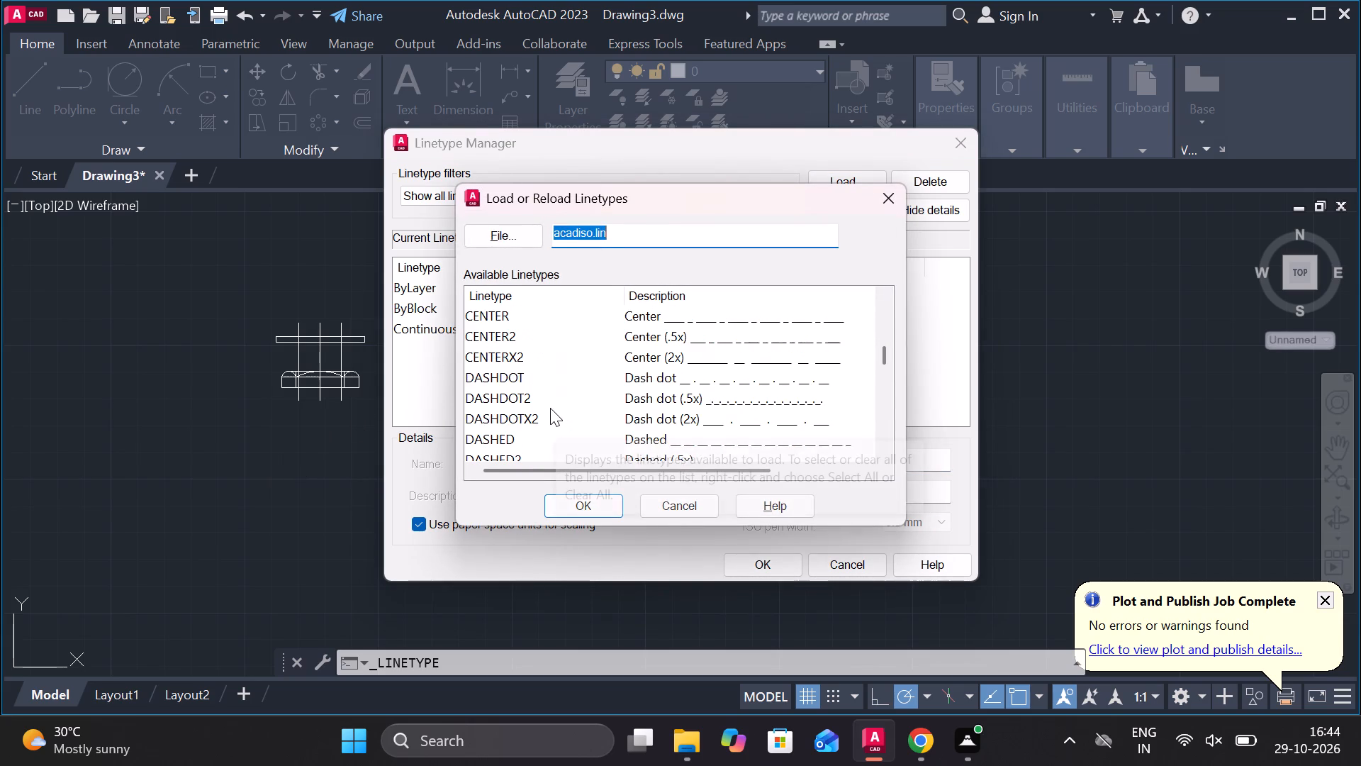
pyautogui.click(495, 311)
pyautogui.click(596, 506)
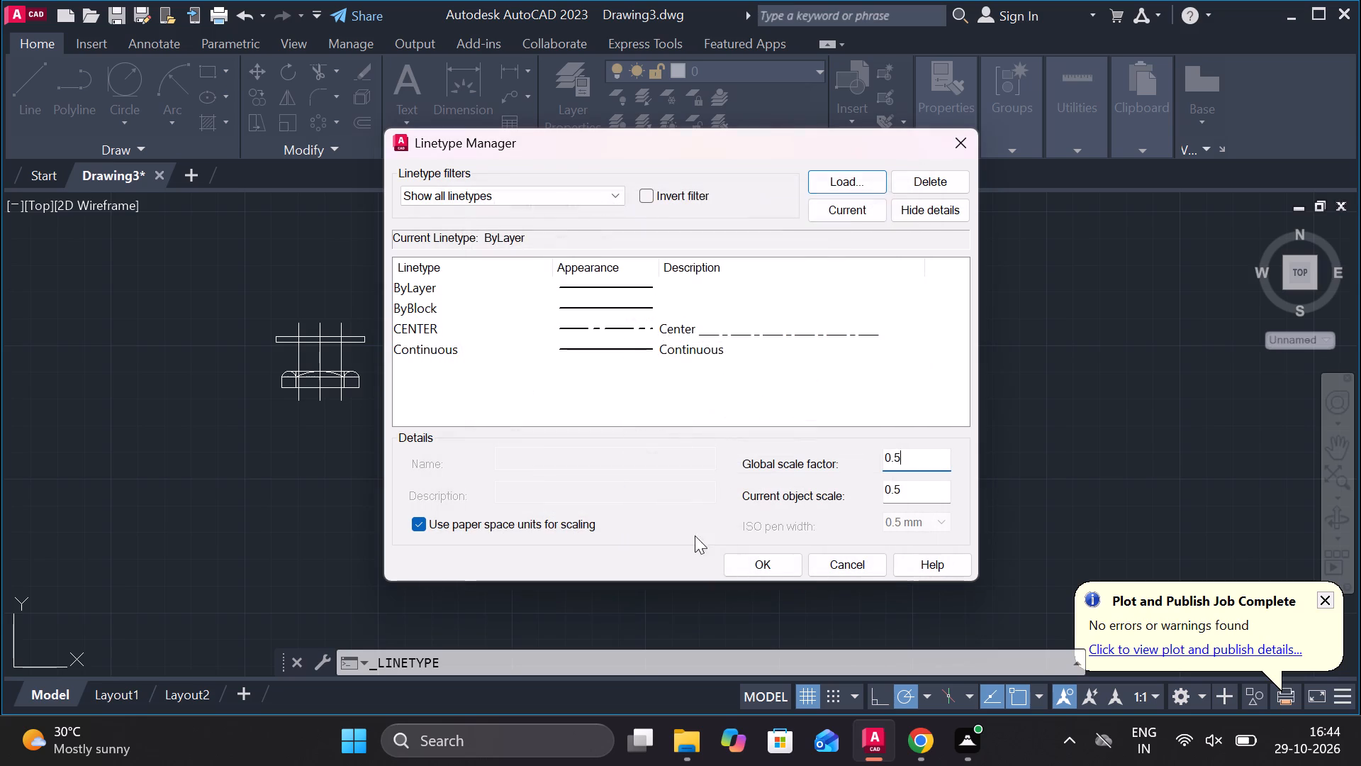
# Load the DASHED linetype from acadiso.lin and apply the Linetype Manager settings.
pyautogui.click(849, 180)
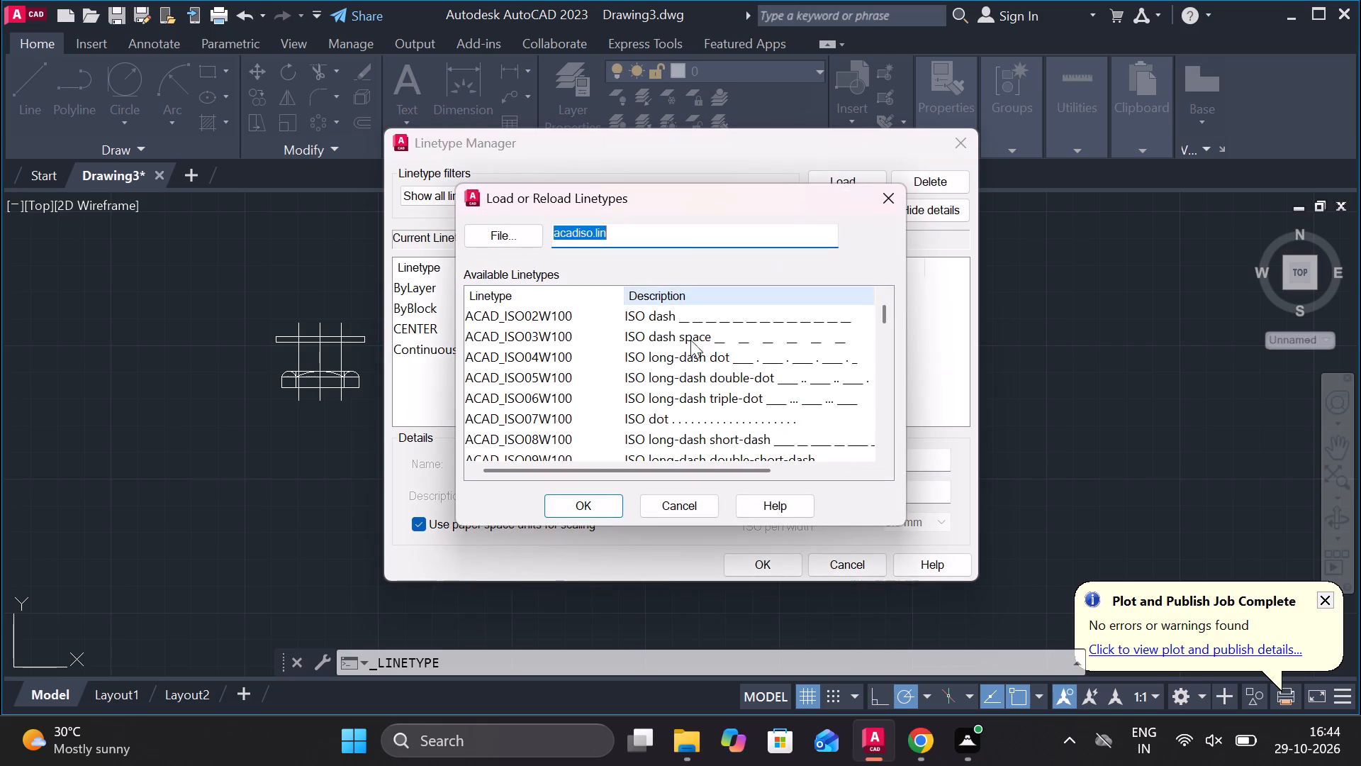
pyautogui.scroll(-6, 628, 426)
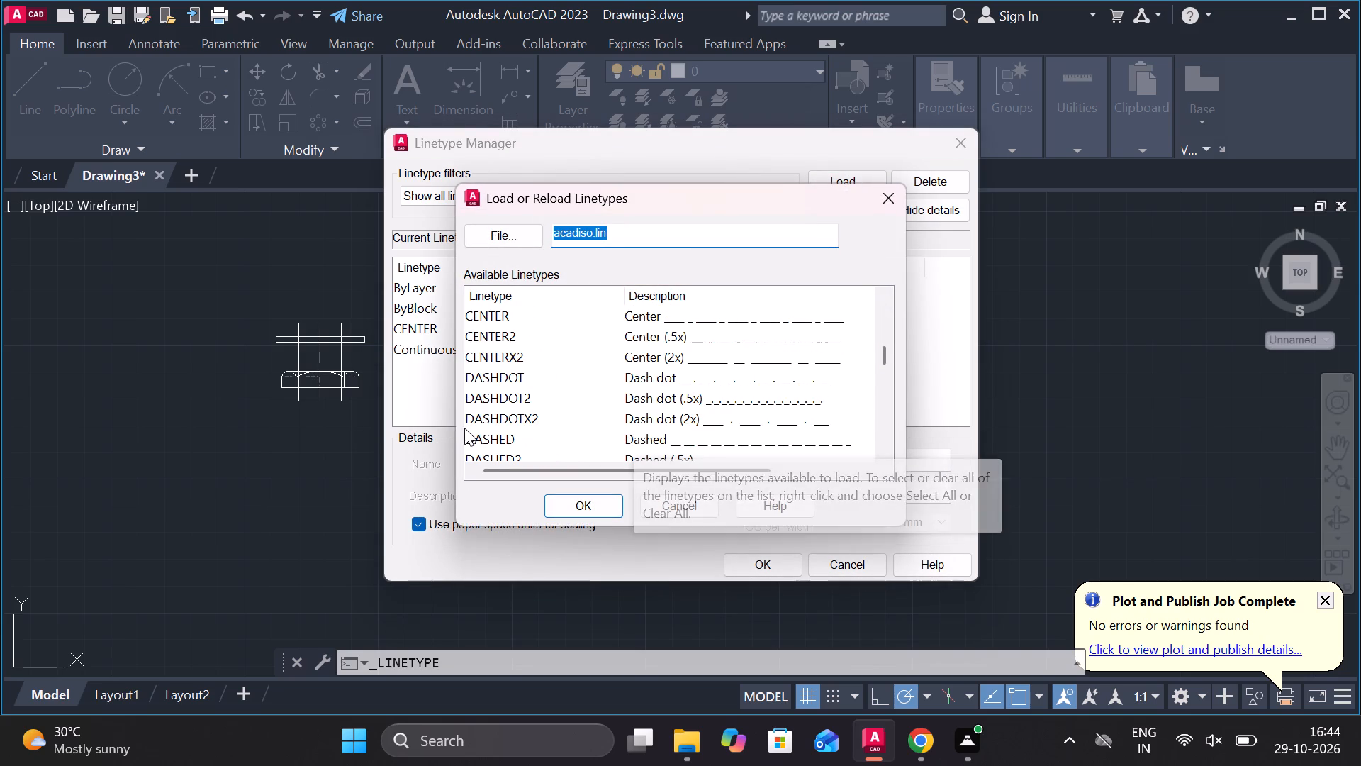
pyautogui.click(486, 438)
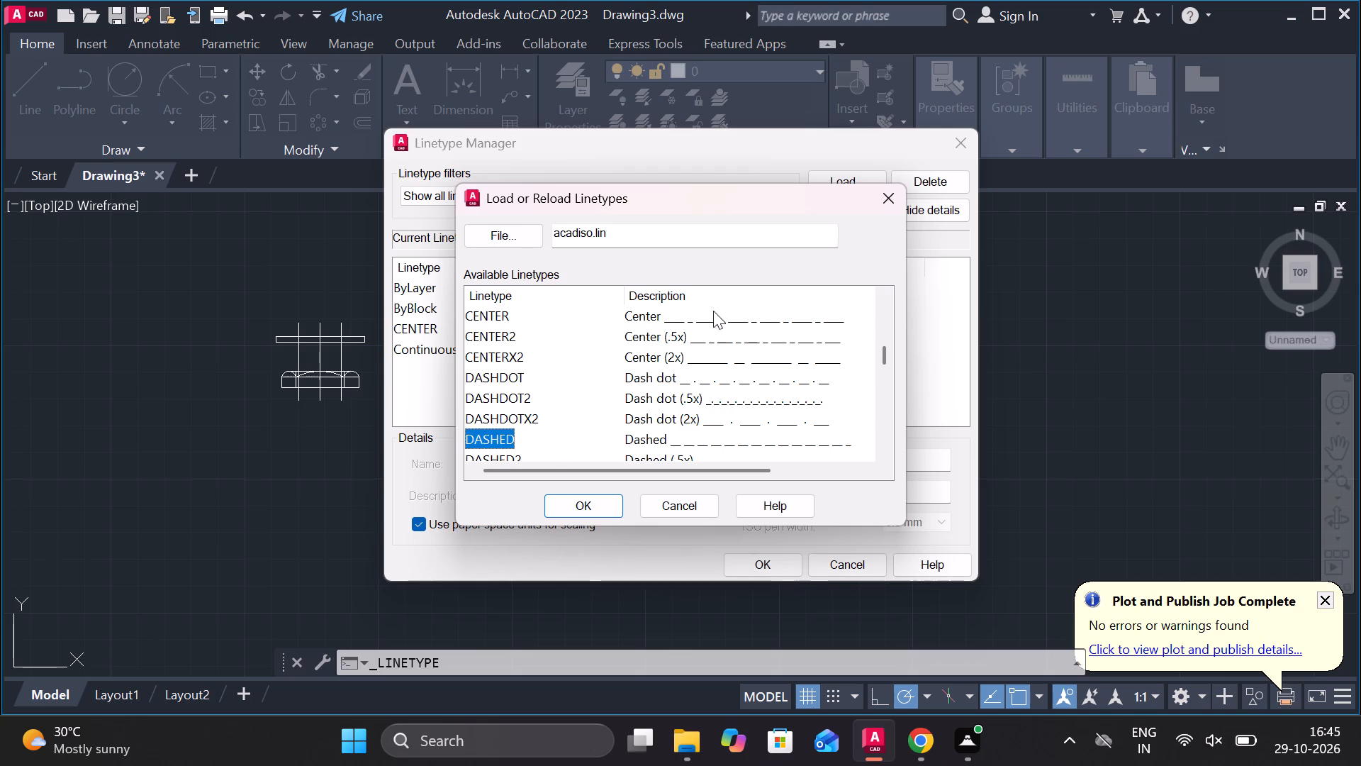
pyautogui.click(600, 512)
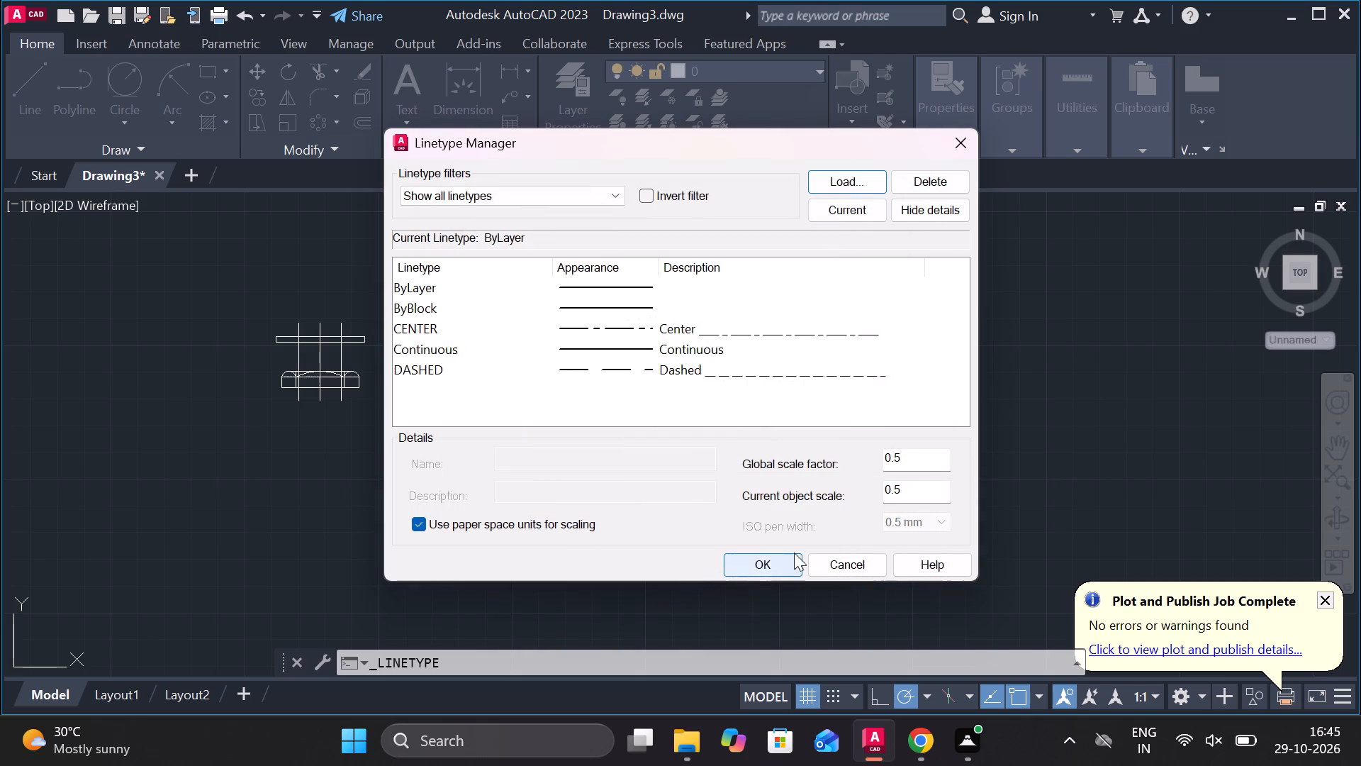
pyautogui.click(760, 563)
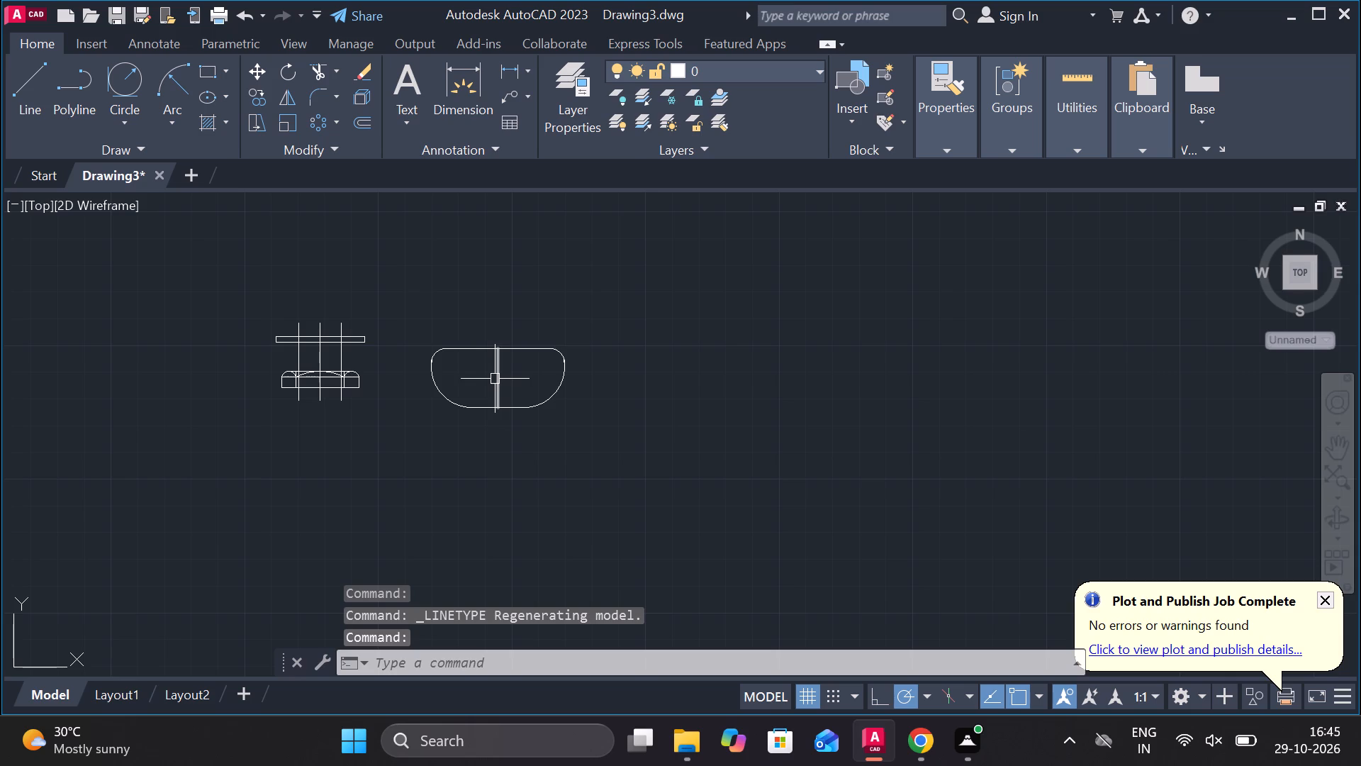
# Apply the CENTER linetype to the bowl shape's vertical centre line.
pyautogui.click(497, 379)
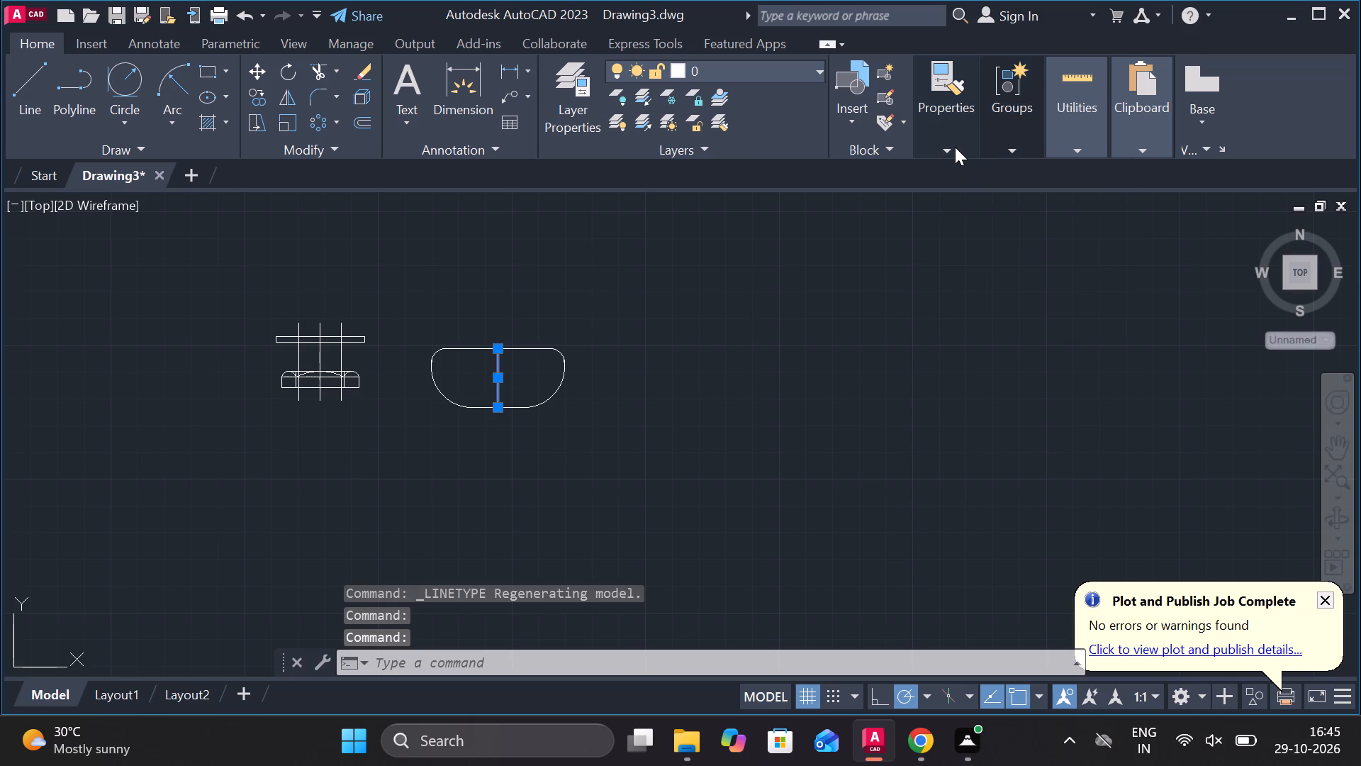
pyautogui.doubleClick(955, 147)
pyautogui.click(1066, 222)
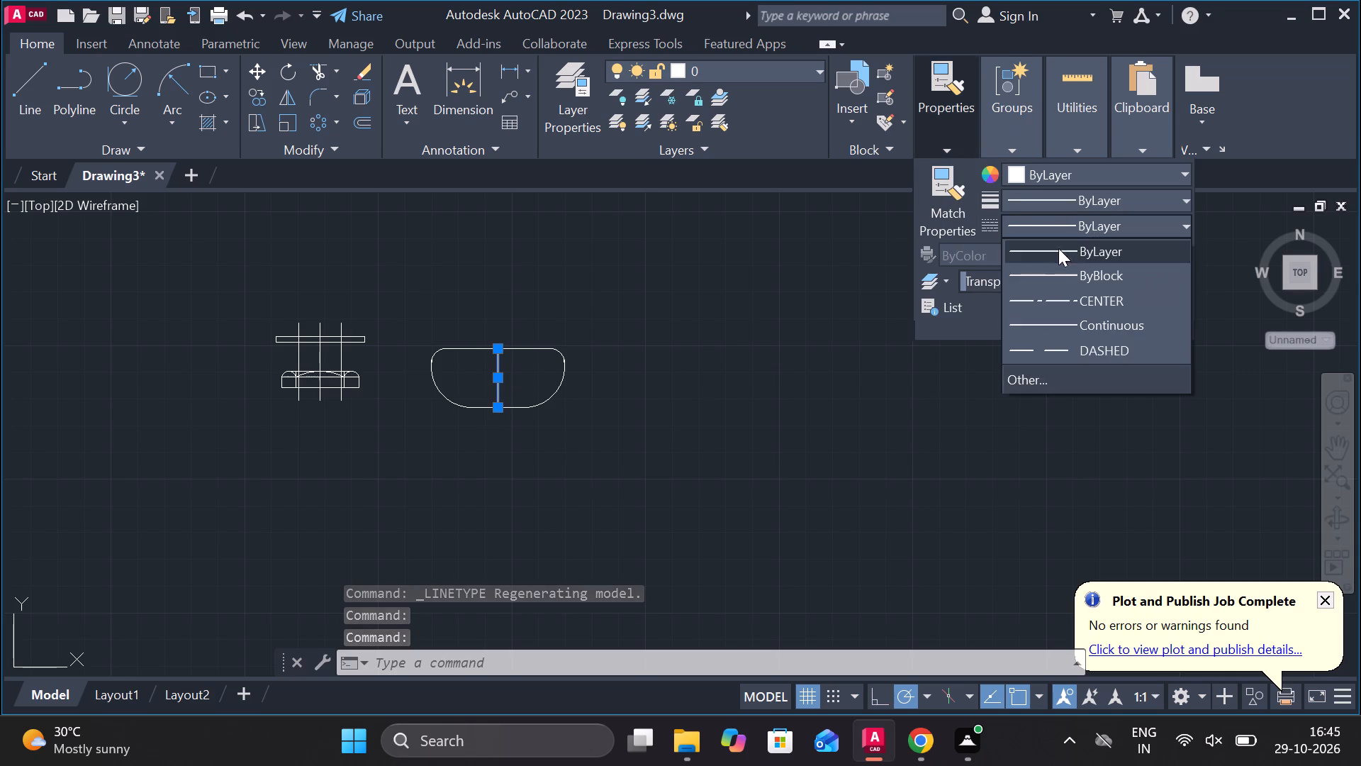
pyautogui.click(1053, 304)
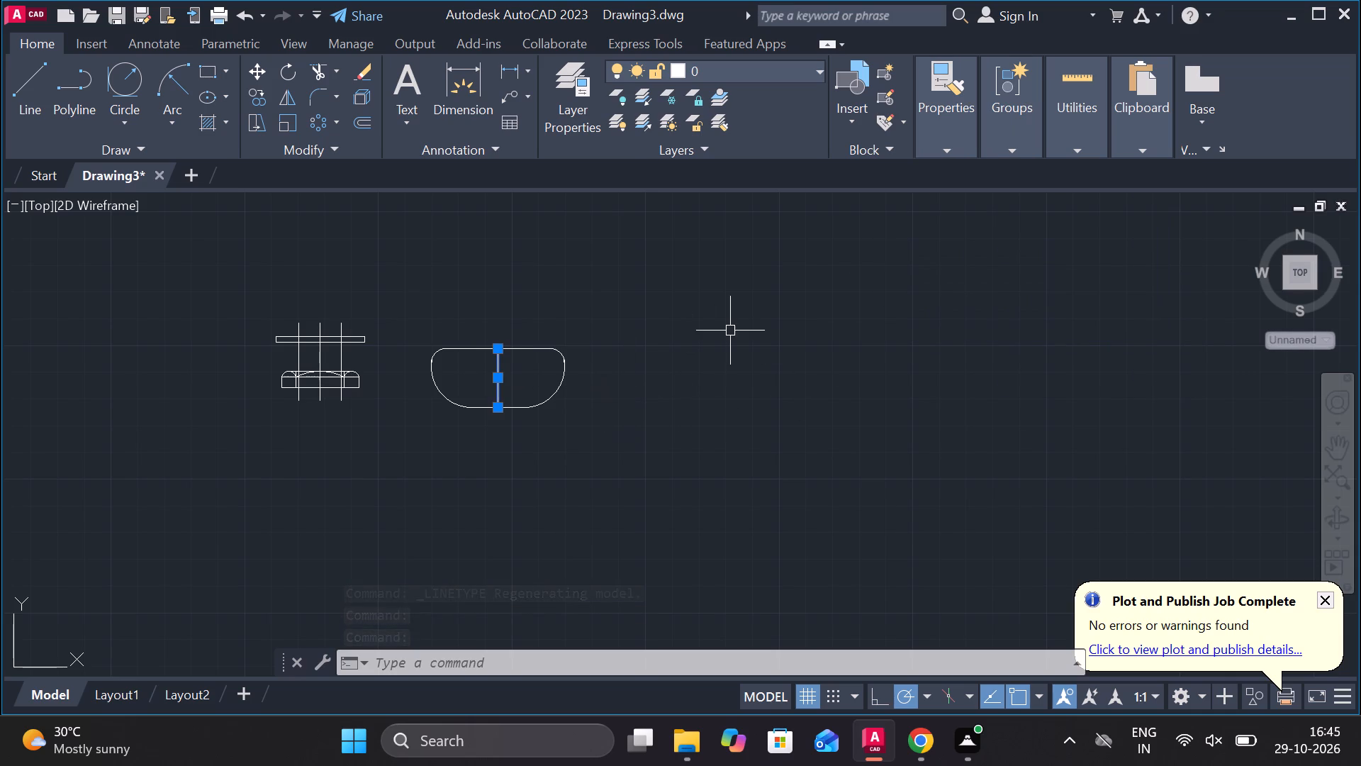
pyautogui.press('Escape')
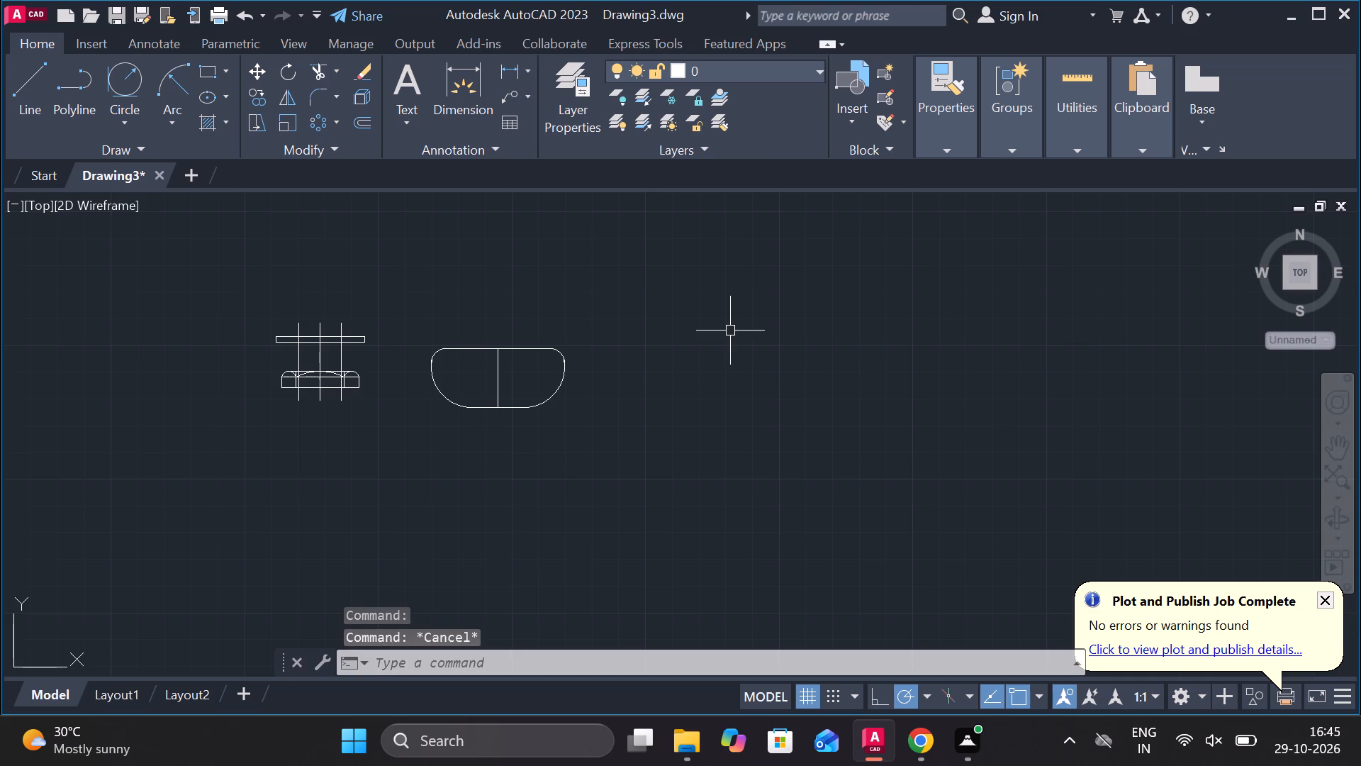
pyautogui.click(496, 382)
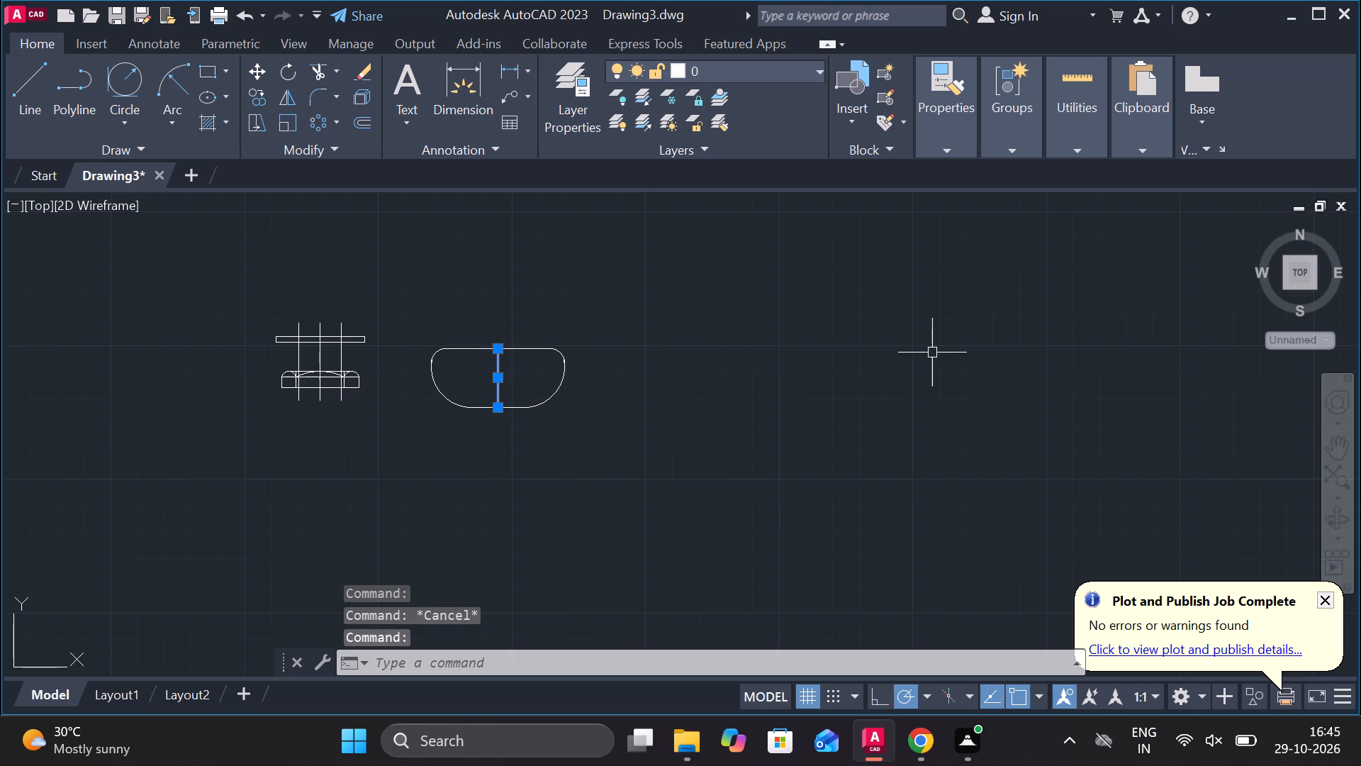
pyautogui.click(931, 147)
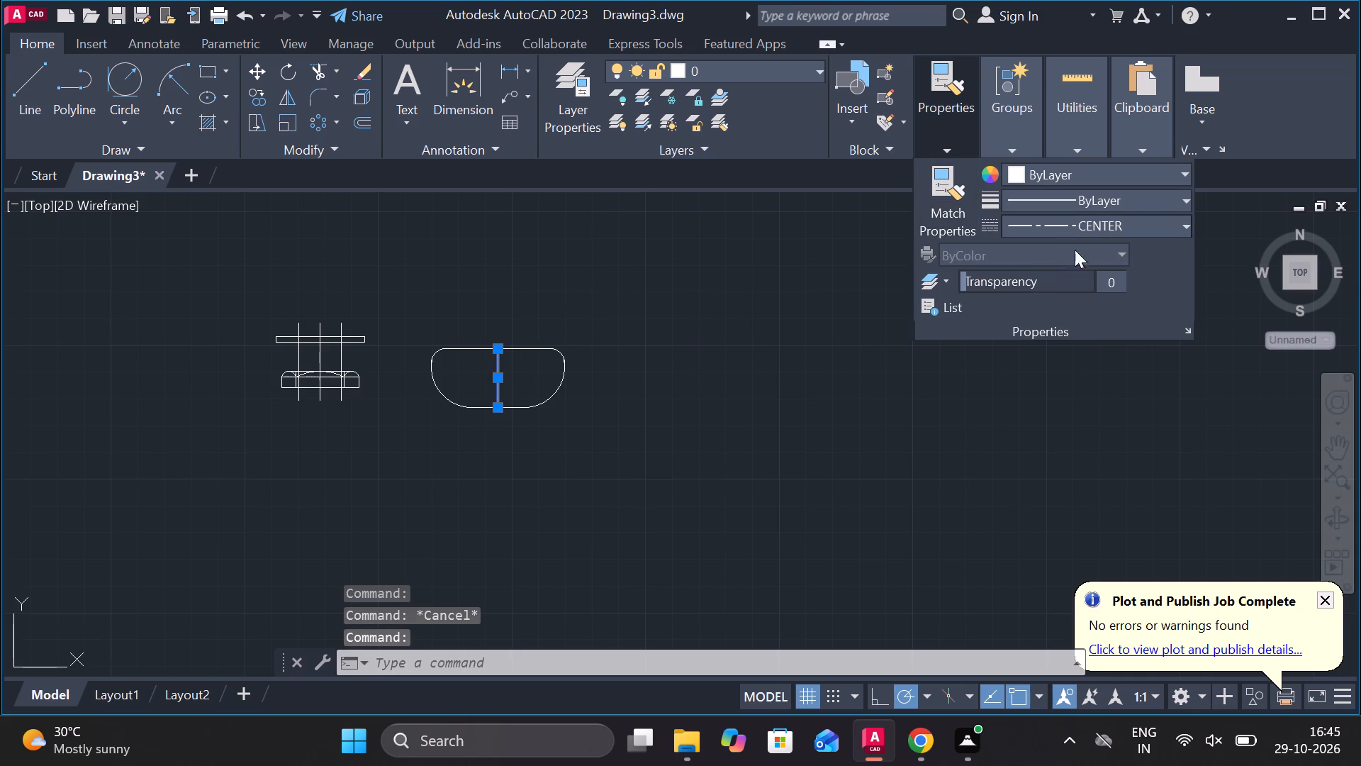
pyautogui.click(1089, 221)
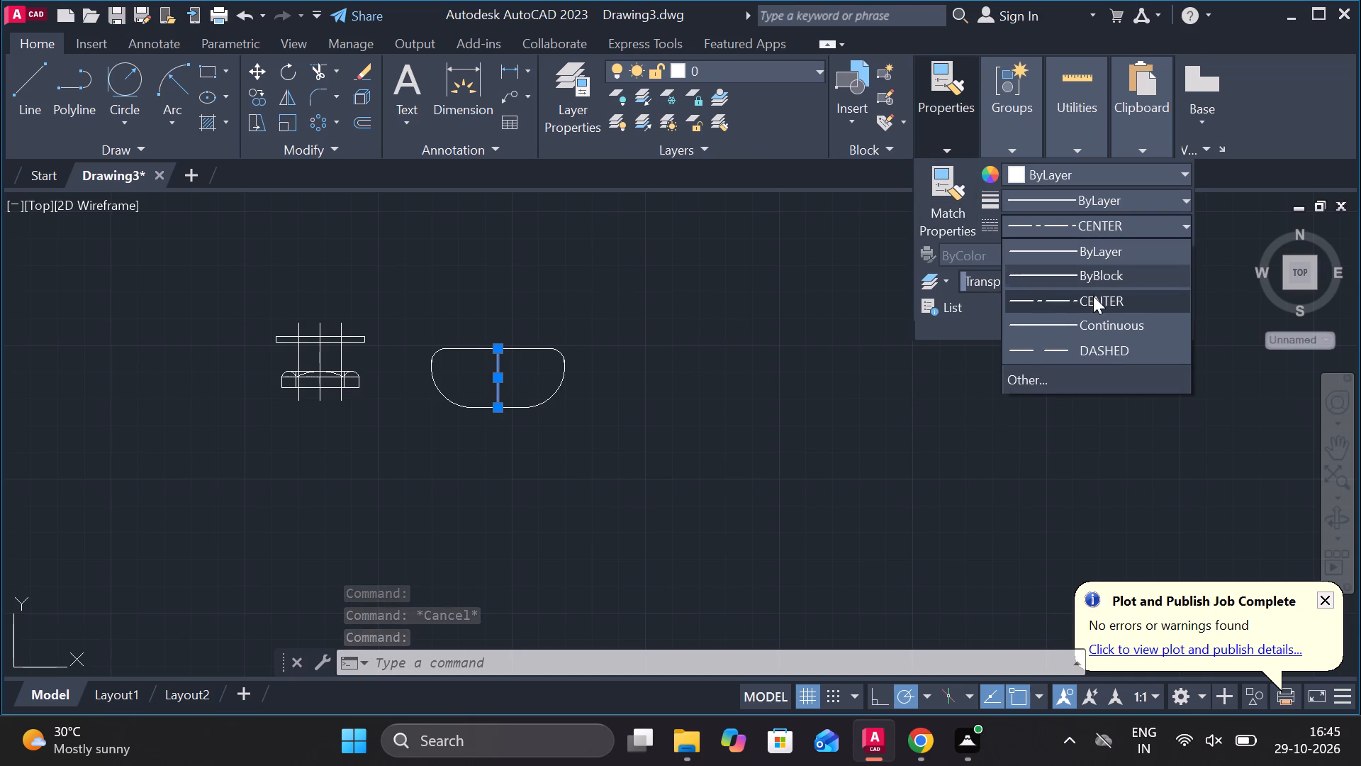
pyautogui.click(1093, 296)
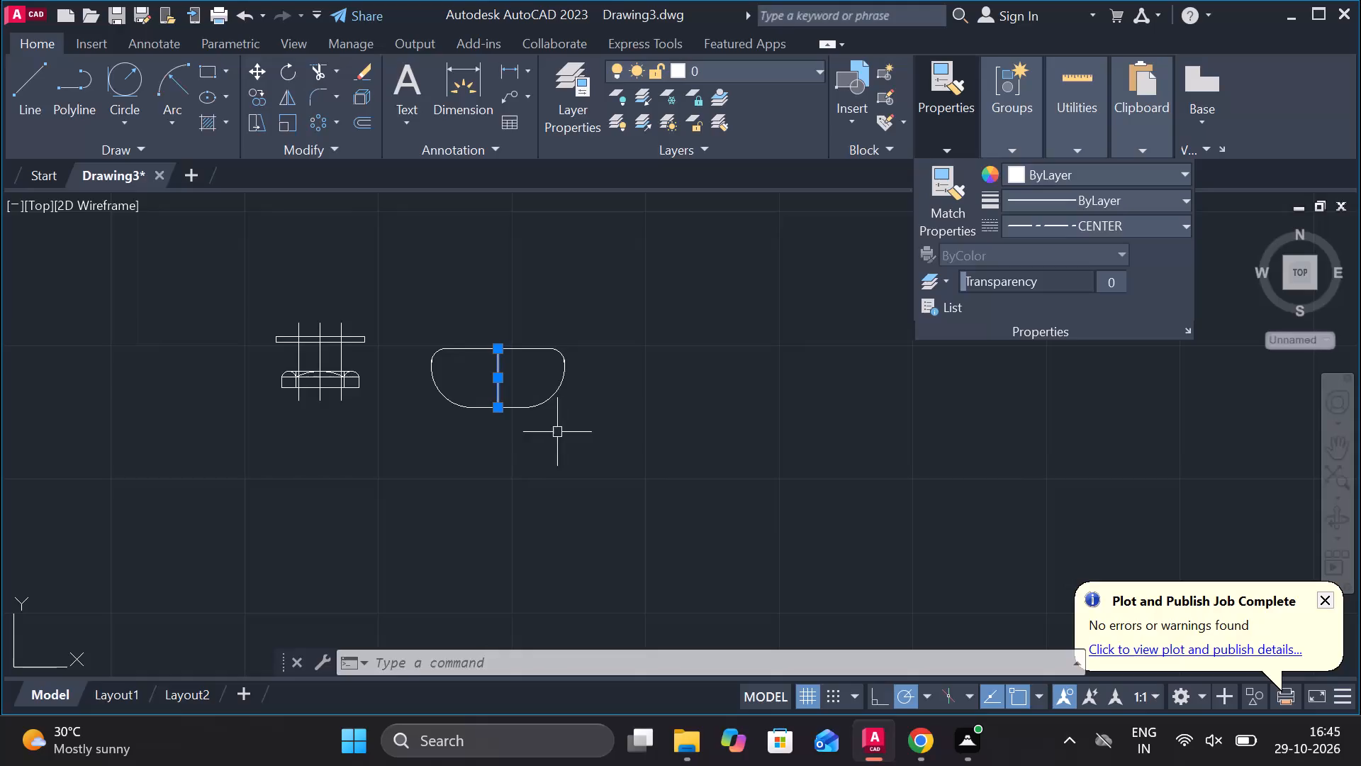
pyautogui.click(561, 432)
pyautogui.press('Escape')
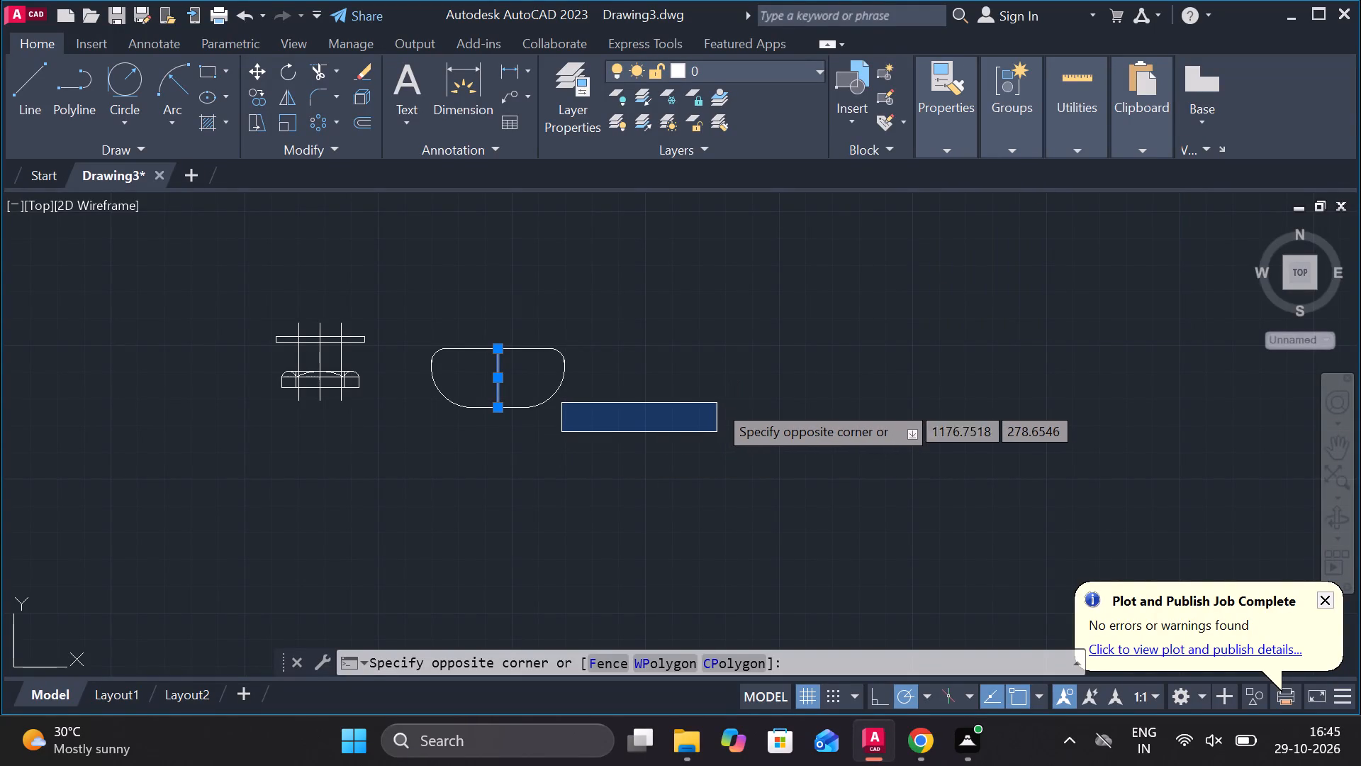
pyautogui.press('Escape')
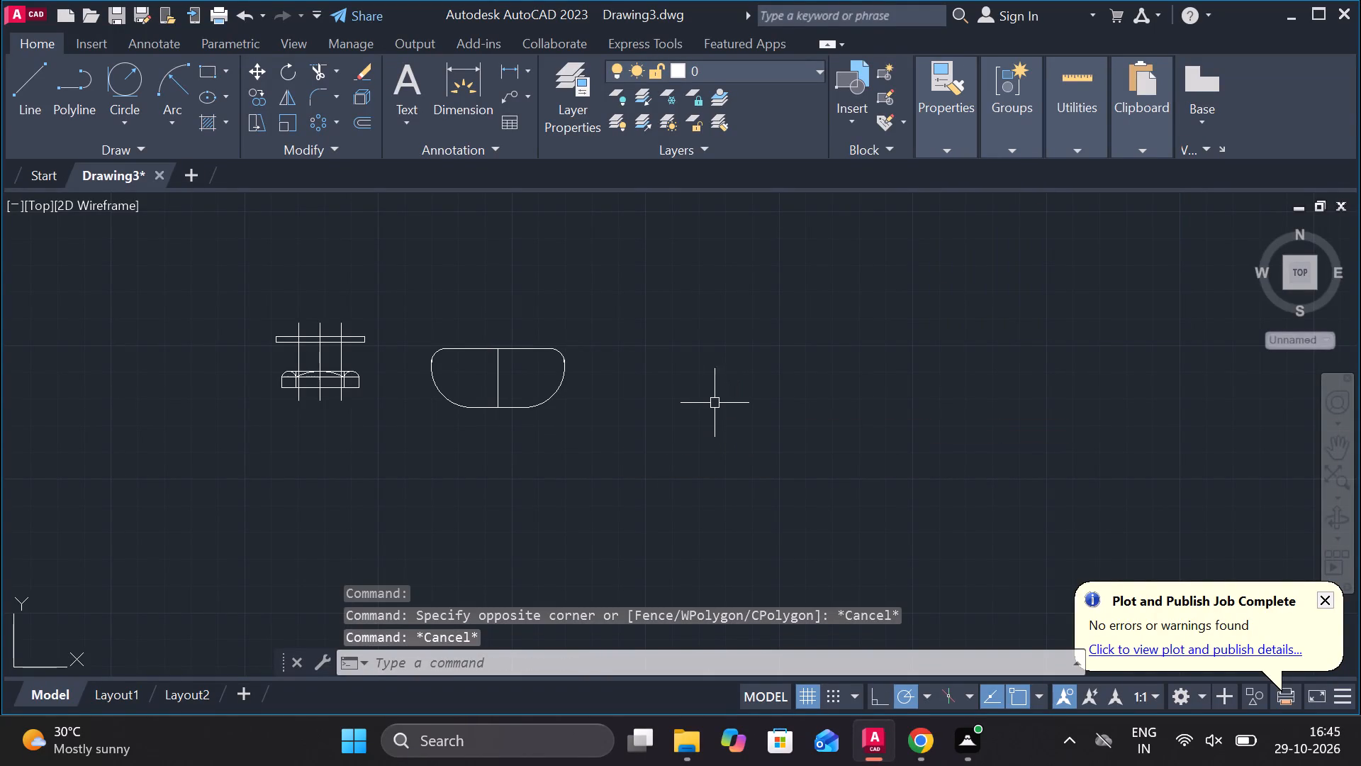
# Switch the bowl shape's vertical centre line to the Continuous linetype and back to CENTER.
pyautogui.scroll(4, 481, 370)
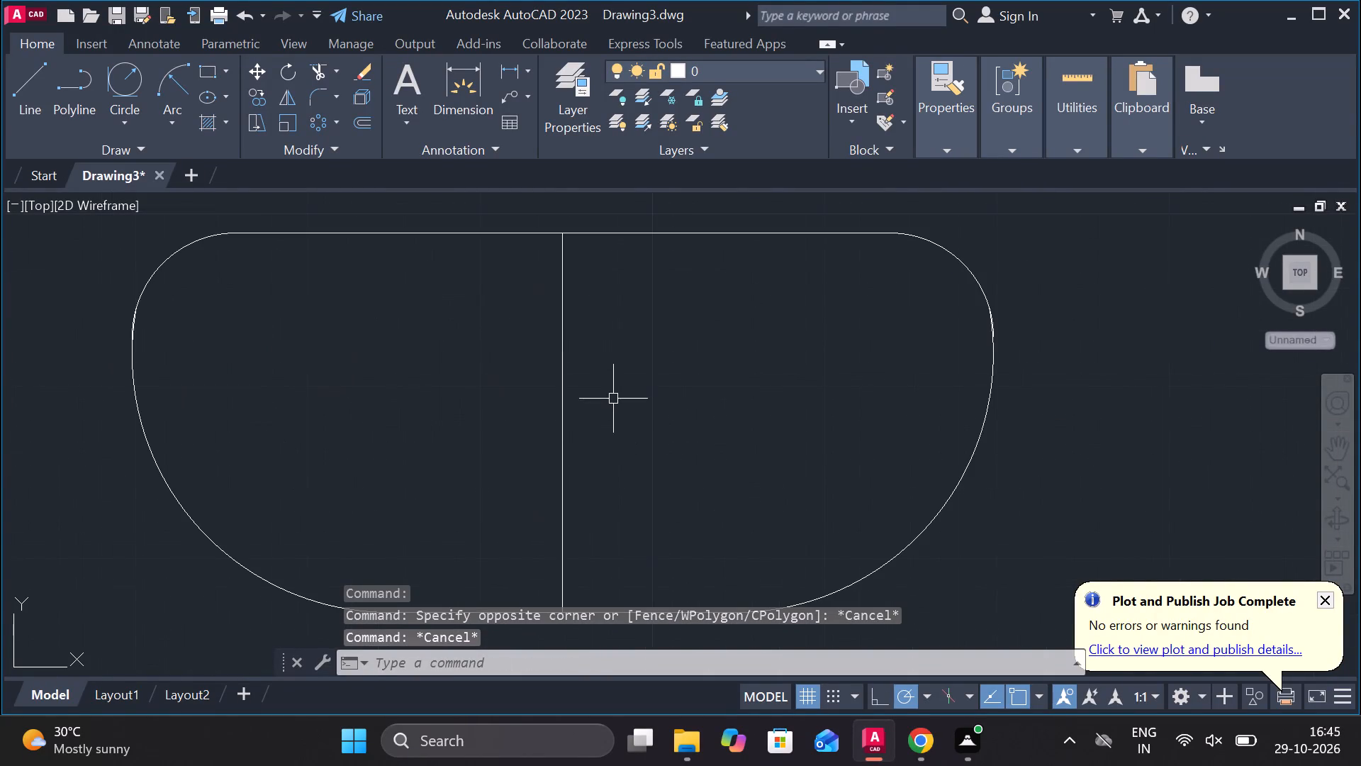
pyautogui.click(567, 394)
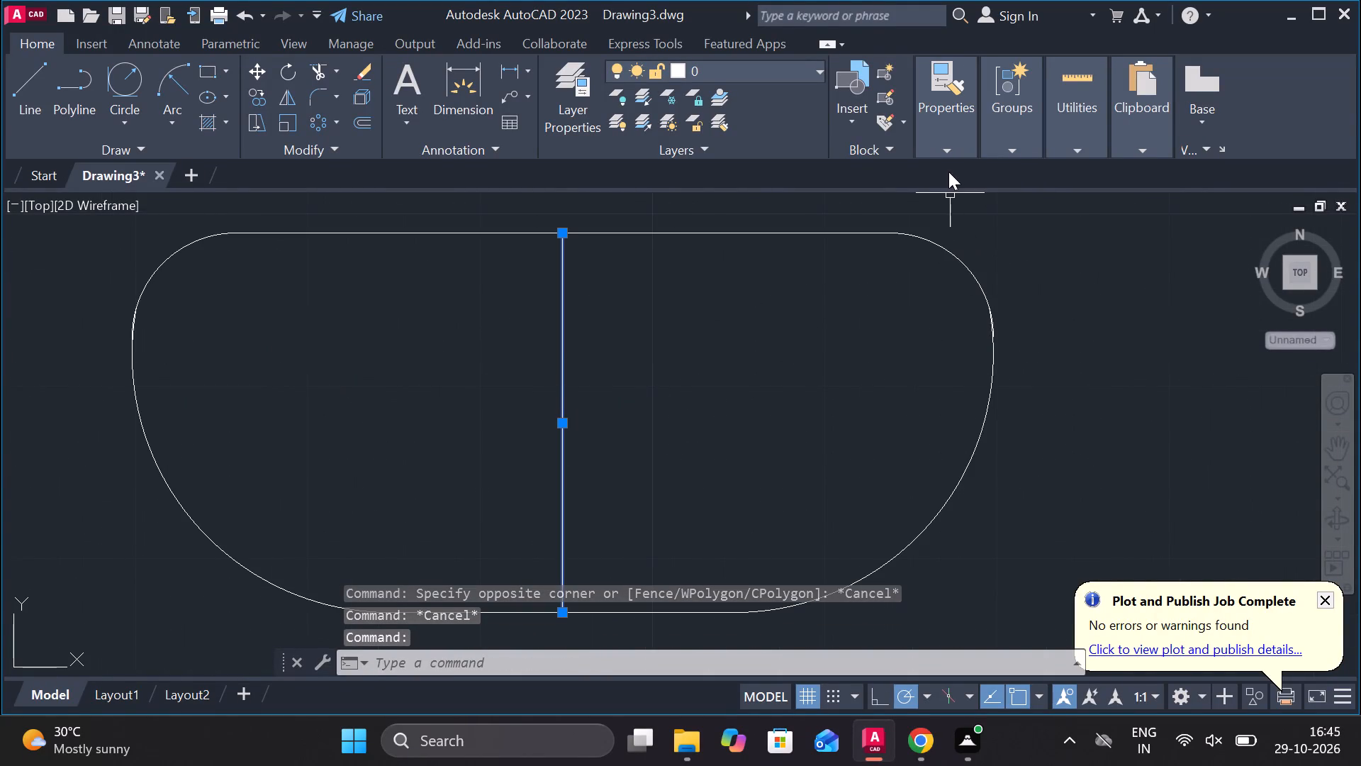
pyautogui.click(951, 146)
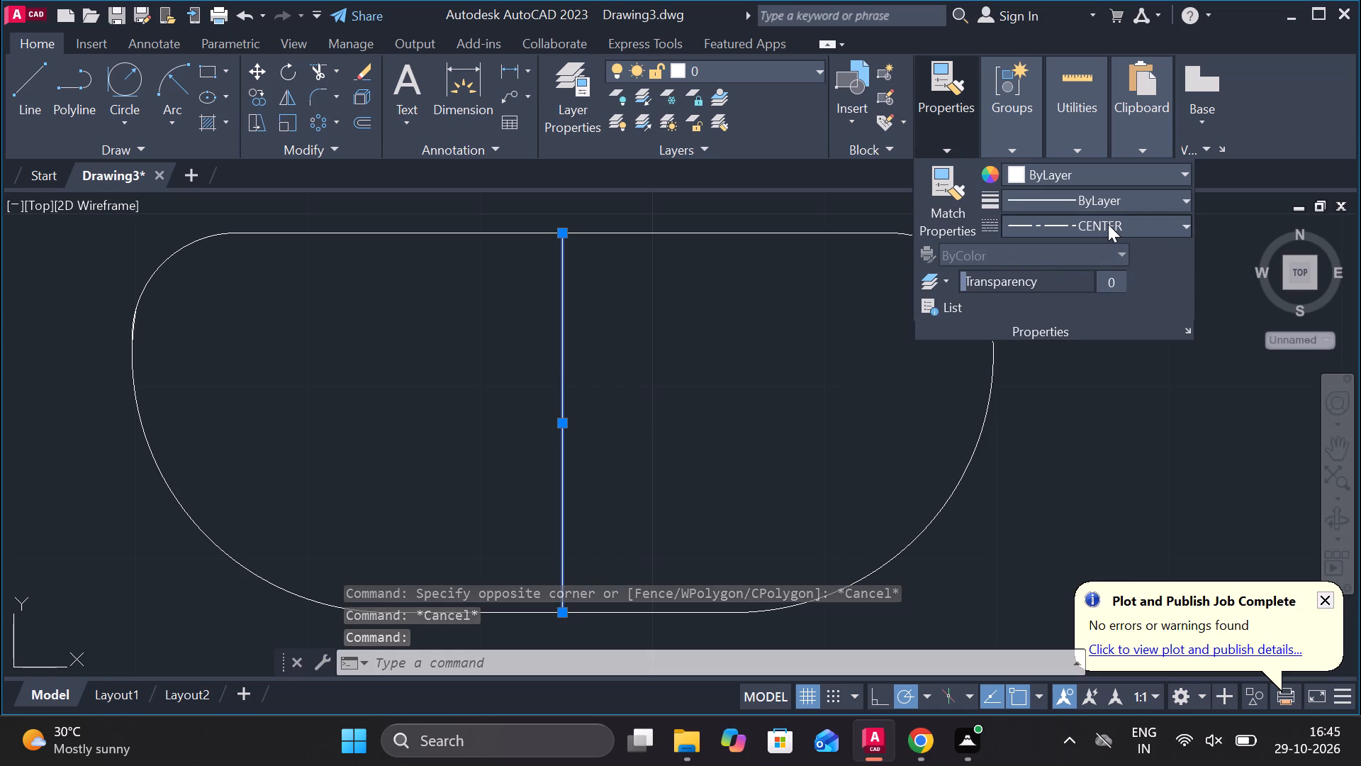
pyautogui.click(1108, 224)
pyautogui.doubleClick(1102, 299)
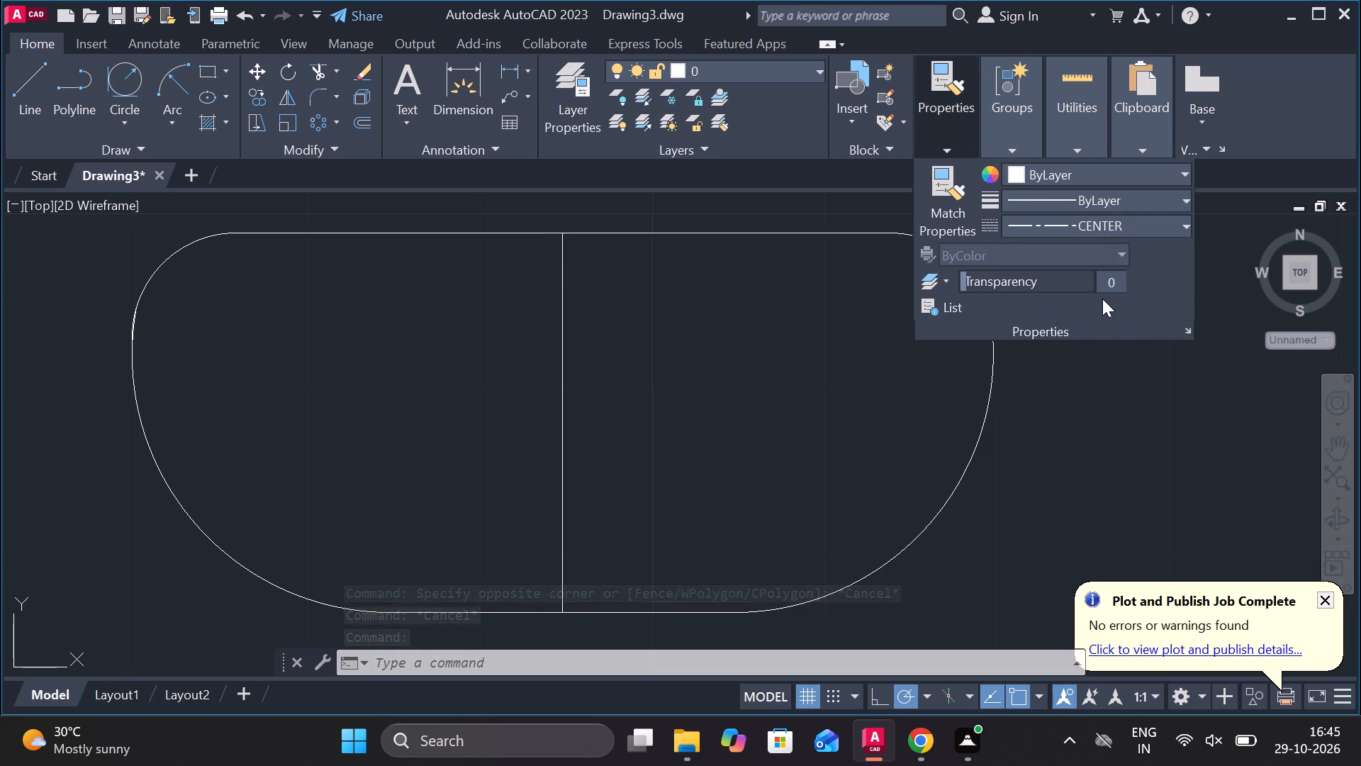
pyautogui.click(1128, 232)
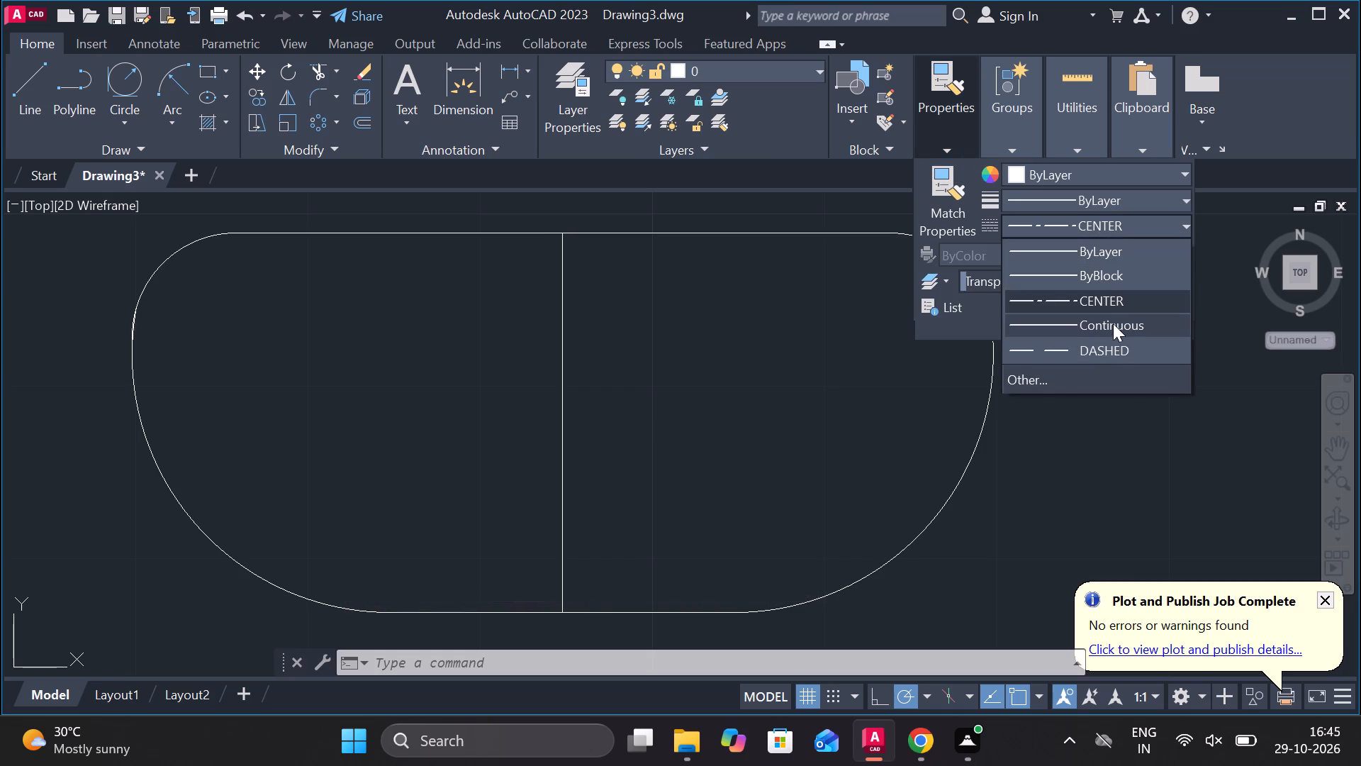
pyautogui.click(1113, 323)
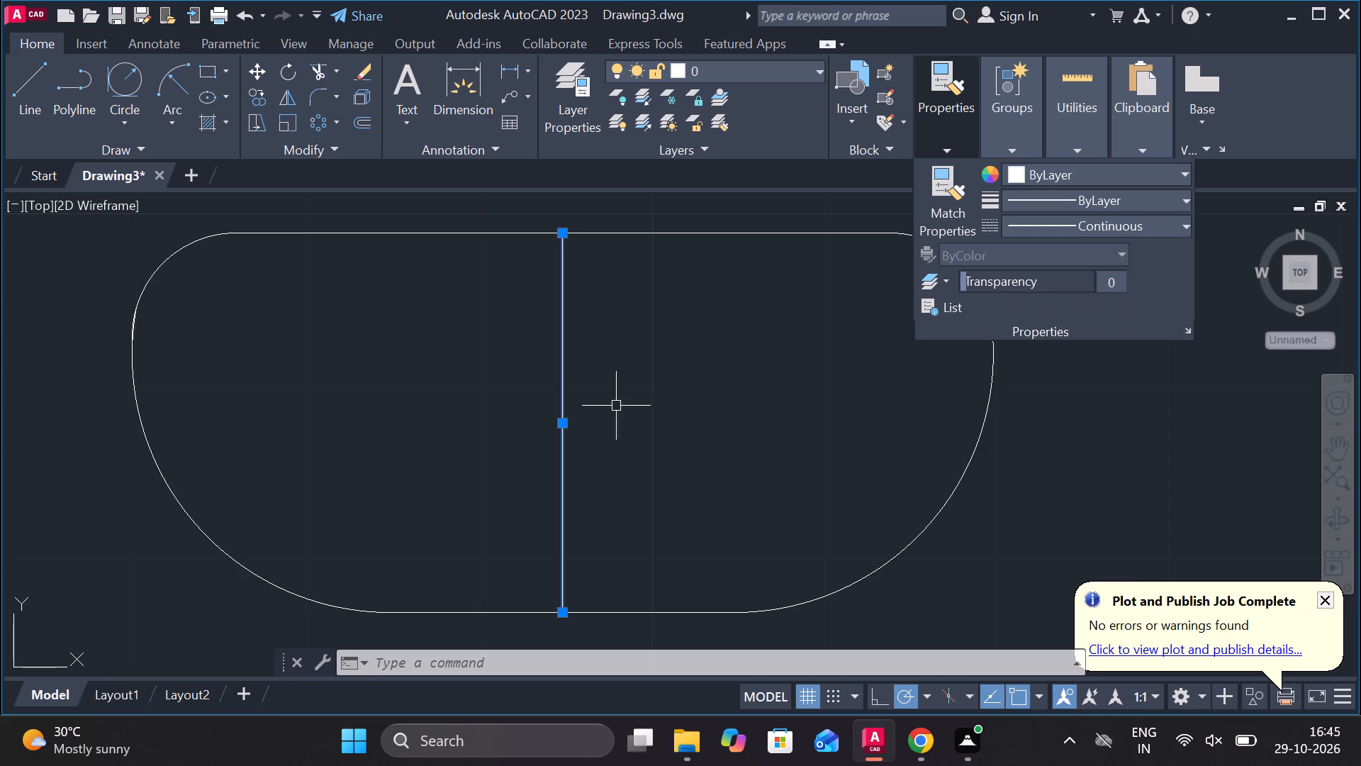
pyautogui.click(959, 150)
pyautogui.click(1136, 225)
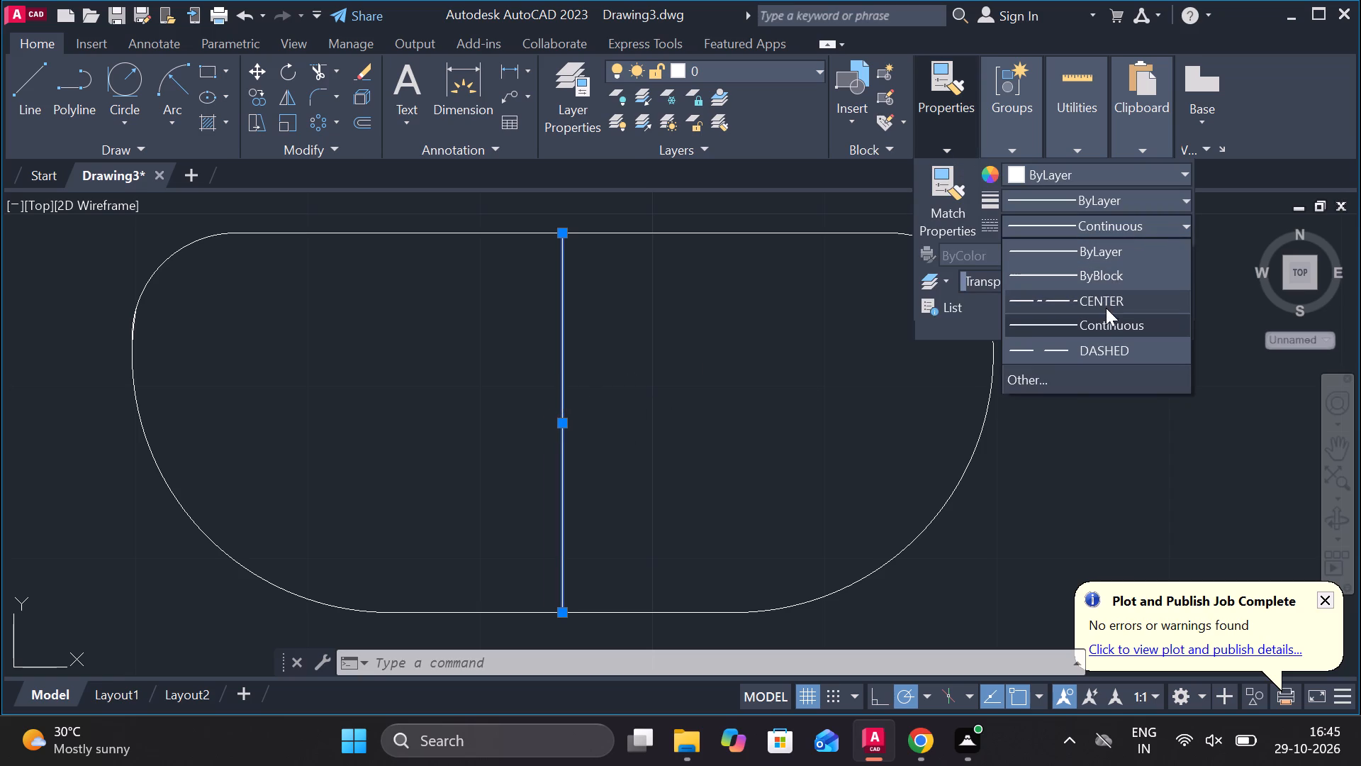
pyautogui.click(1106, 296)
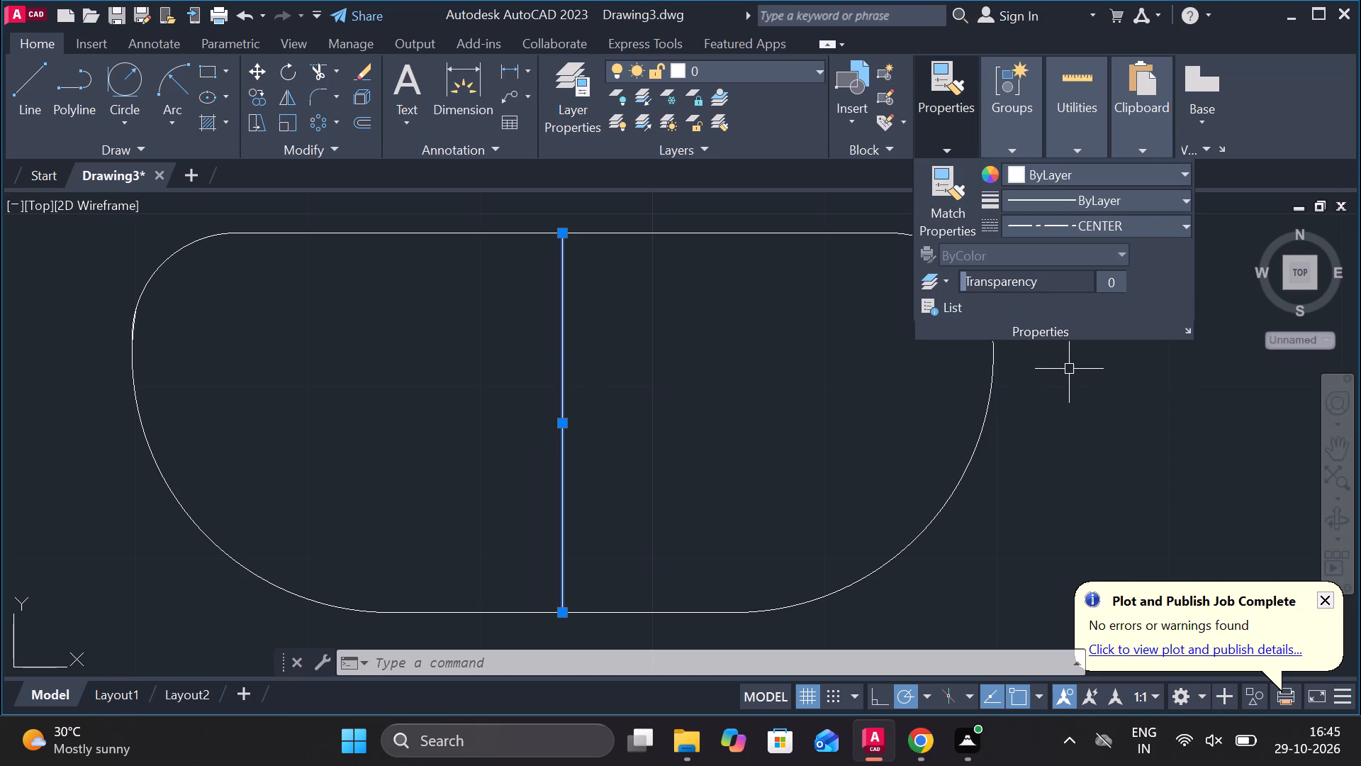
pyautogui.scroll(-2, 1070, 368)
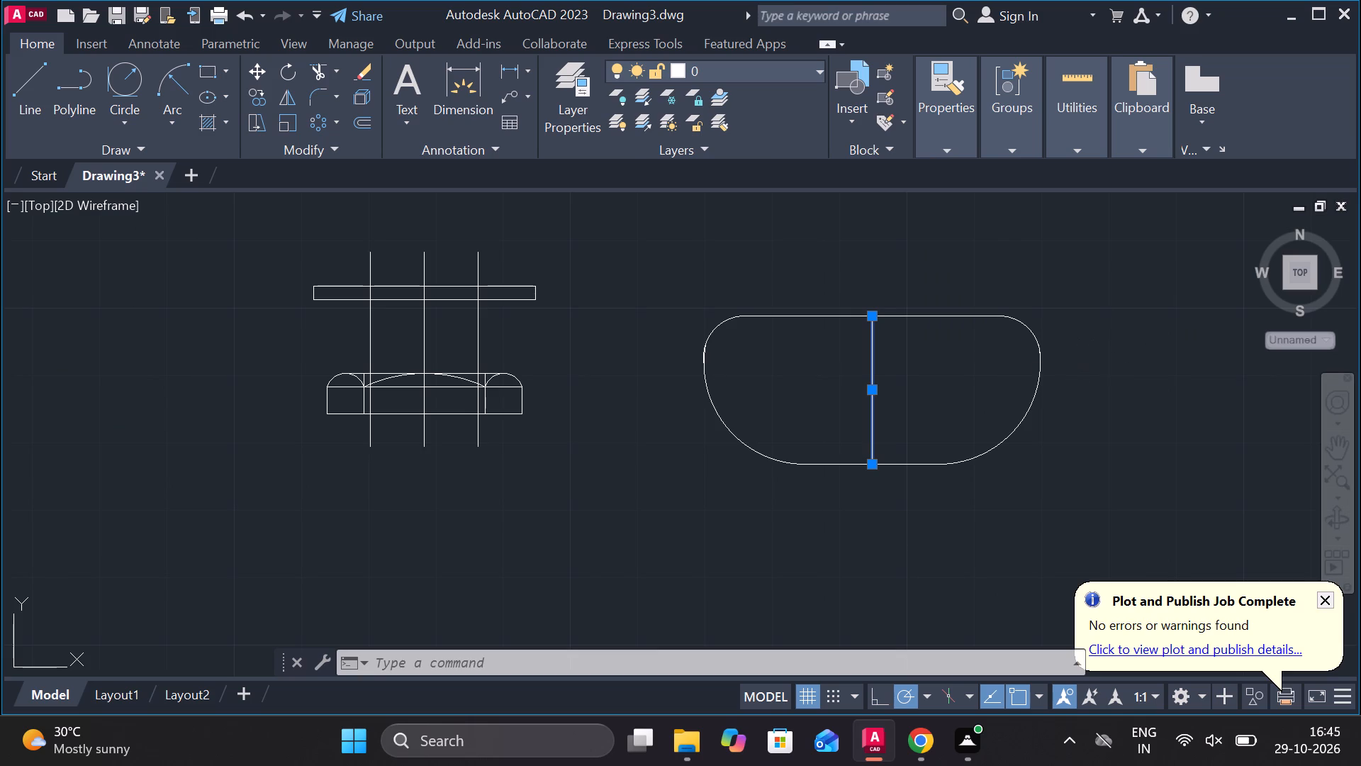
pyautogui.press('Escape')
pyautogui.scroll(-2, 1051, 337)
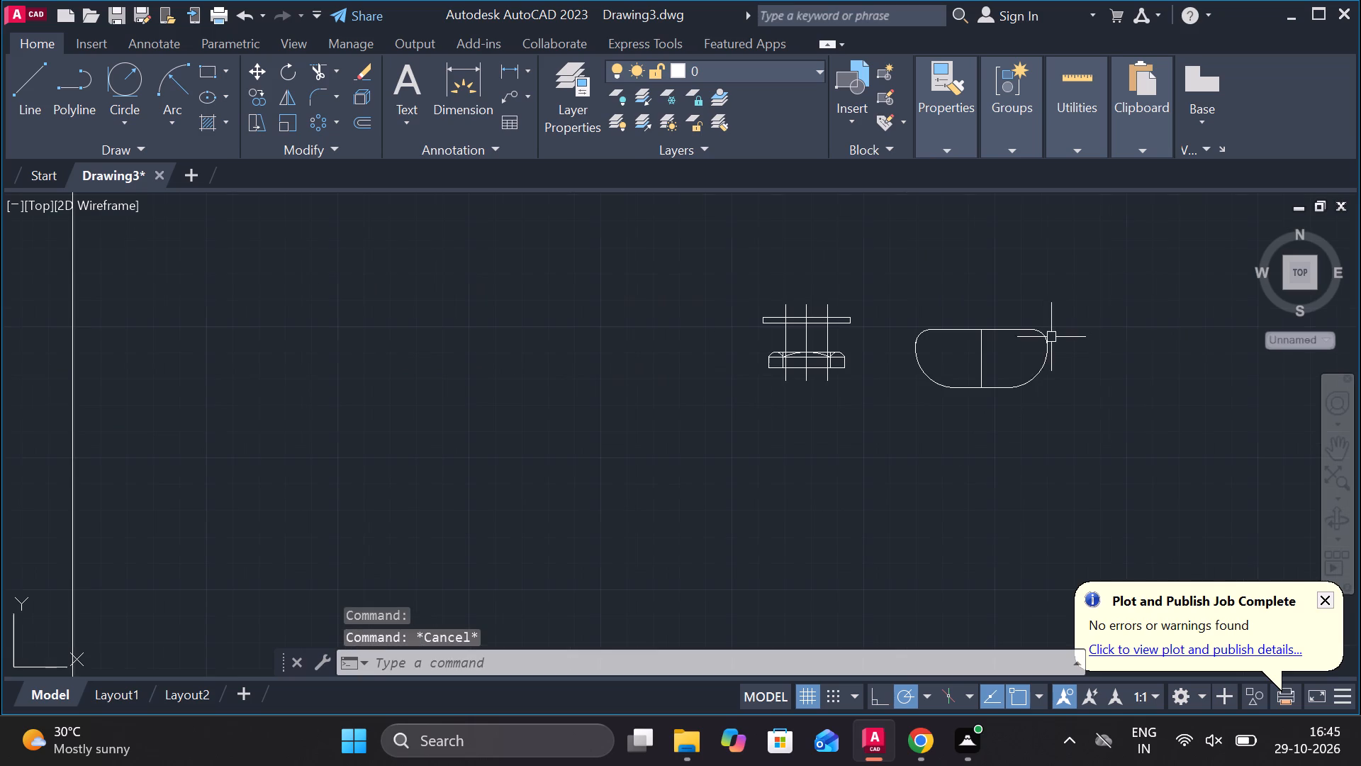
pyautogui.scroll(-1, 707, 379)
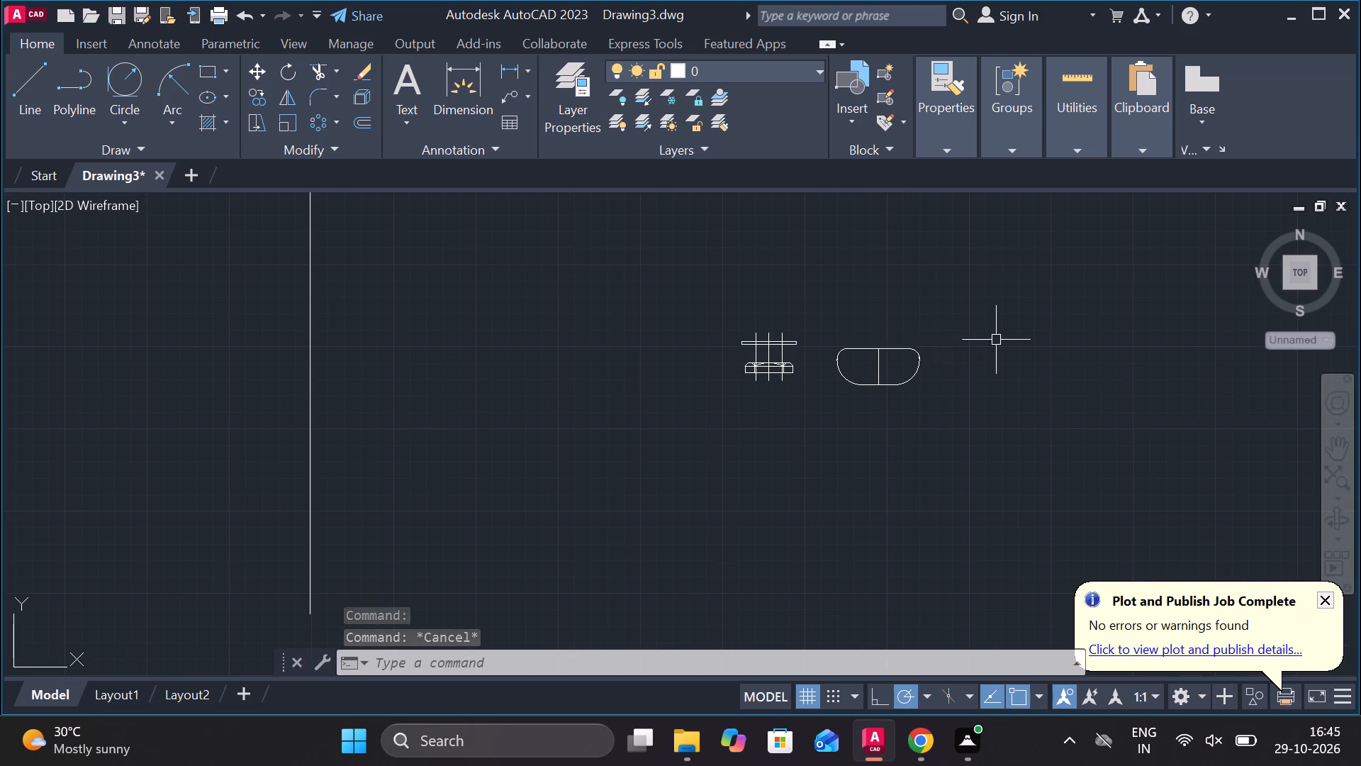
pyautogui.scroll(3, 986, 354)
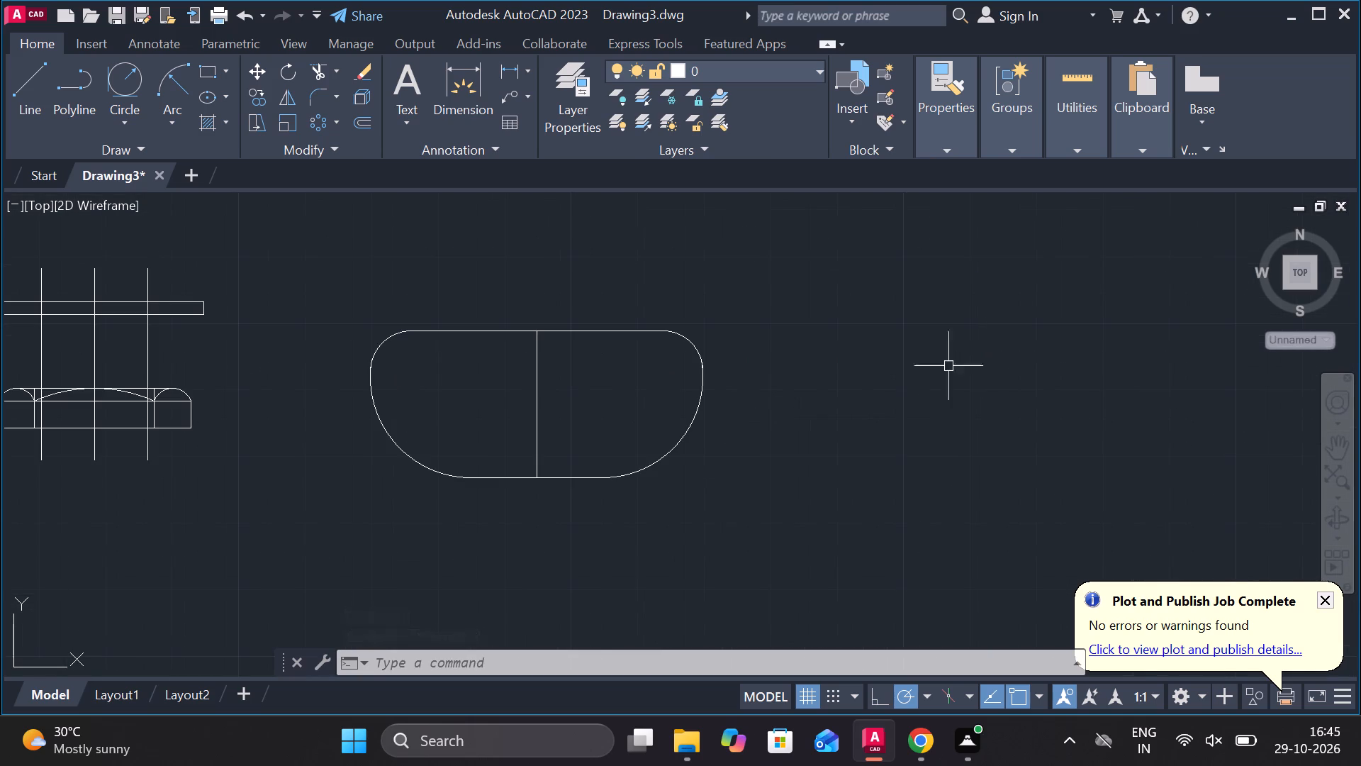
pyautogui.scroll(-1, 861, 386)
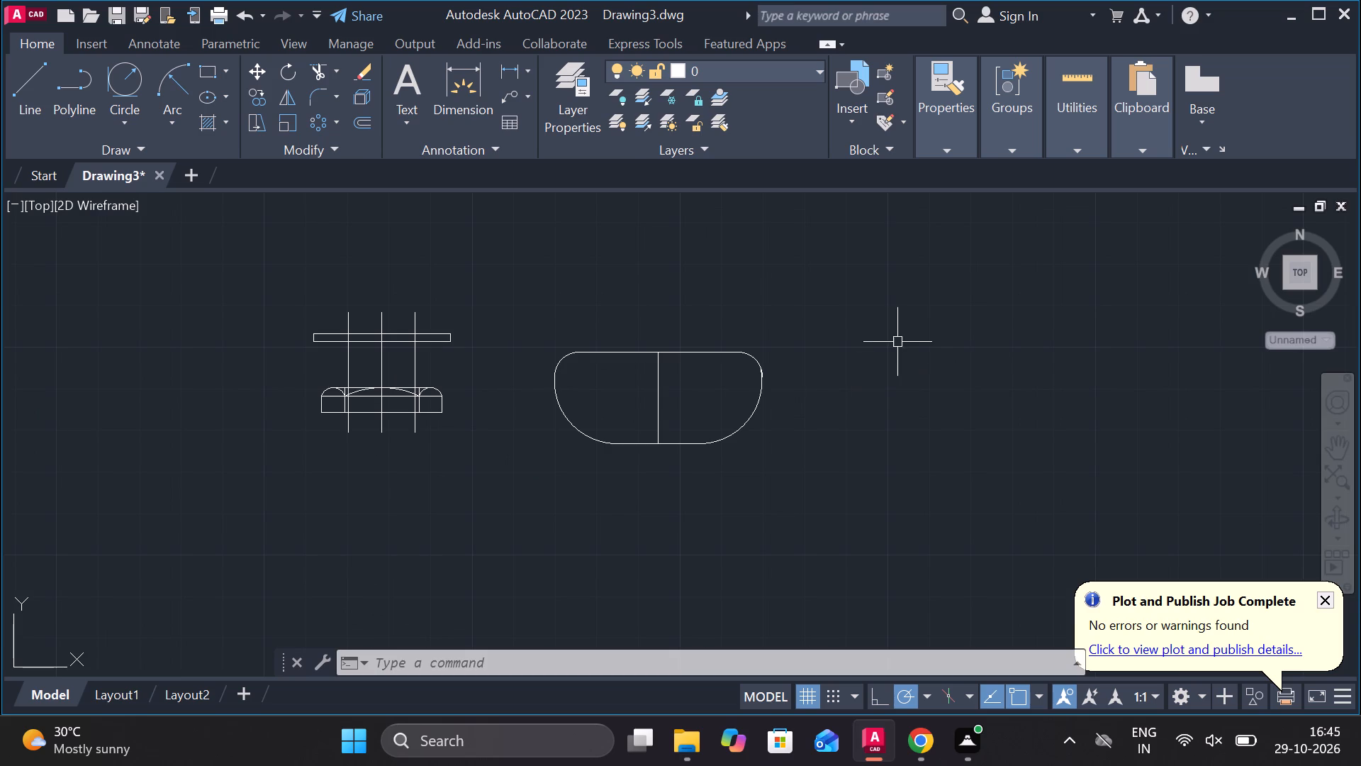
# Delete the bowl shape's vertical centre line.
pyautogui.click(660, 399)
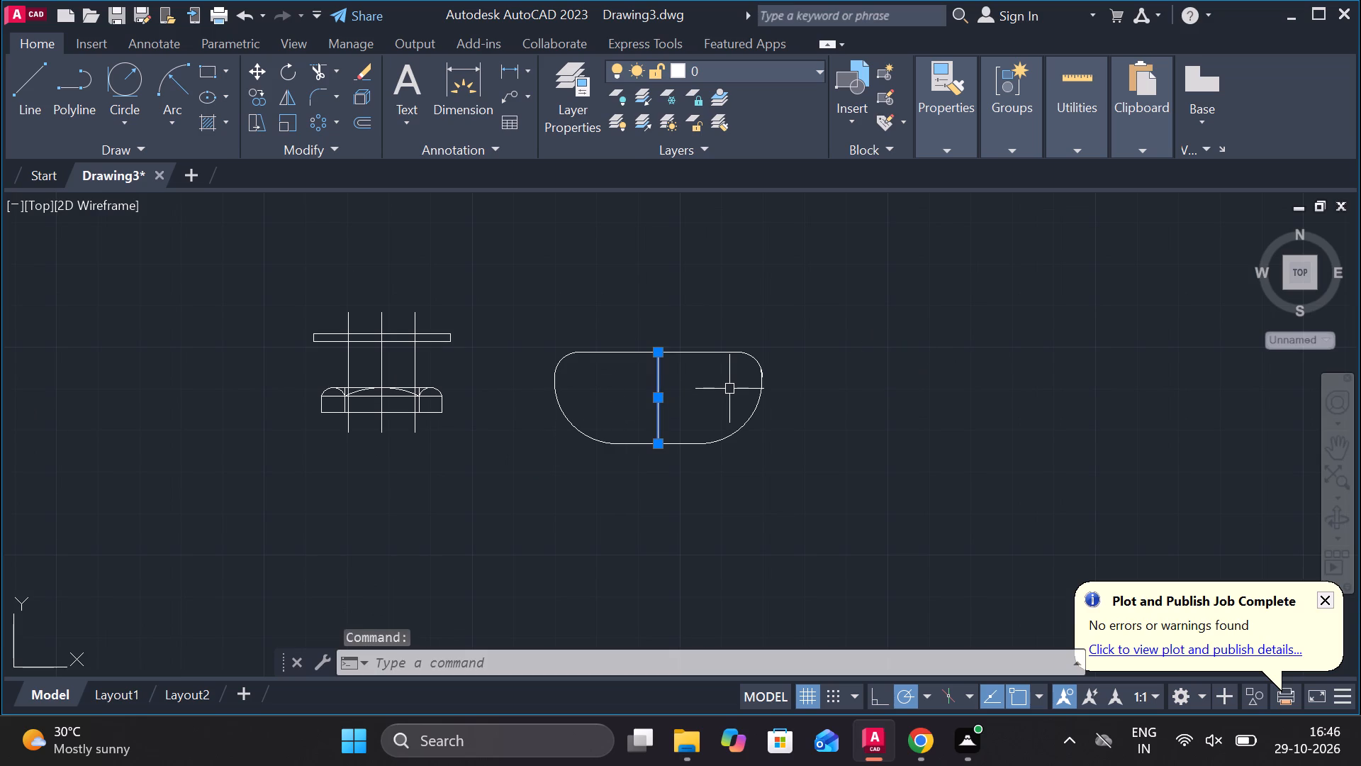
pyautogui.press('Delete')
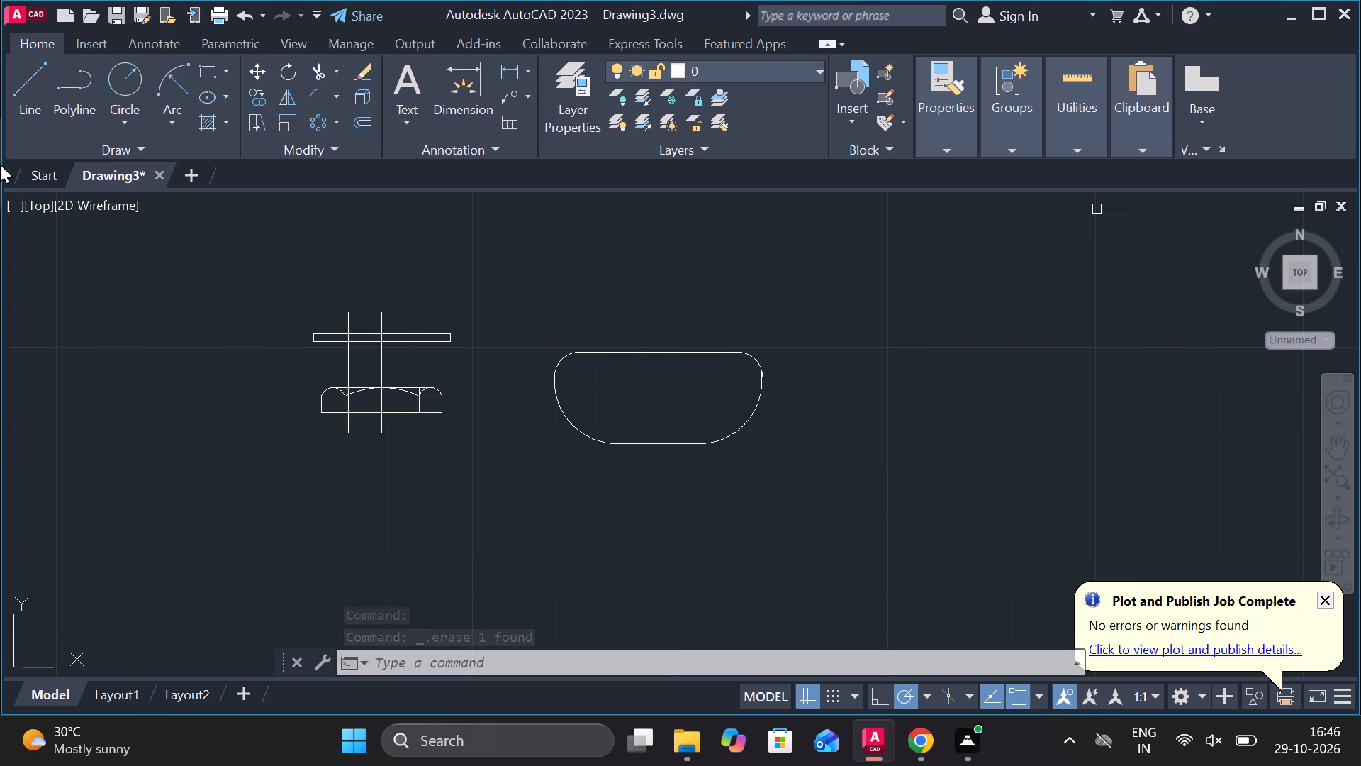
# Draw a new vertical centre line across the bowl shape, from the middle of its top edge to the middle of its base.
pyautogui.click(43, 87)
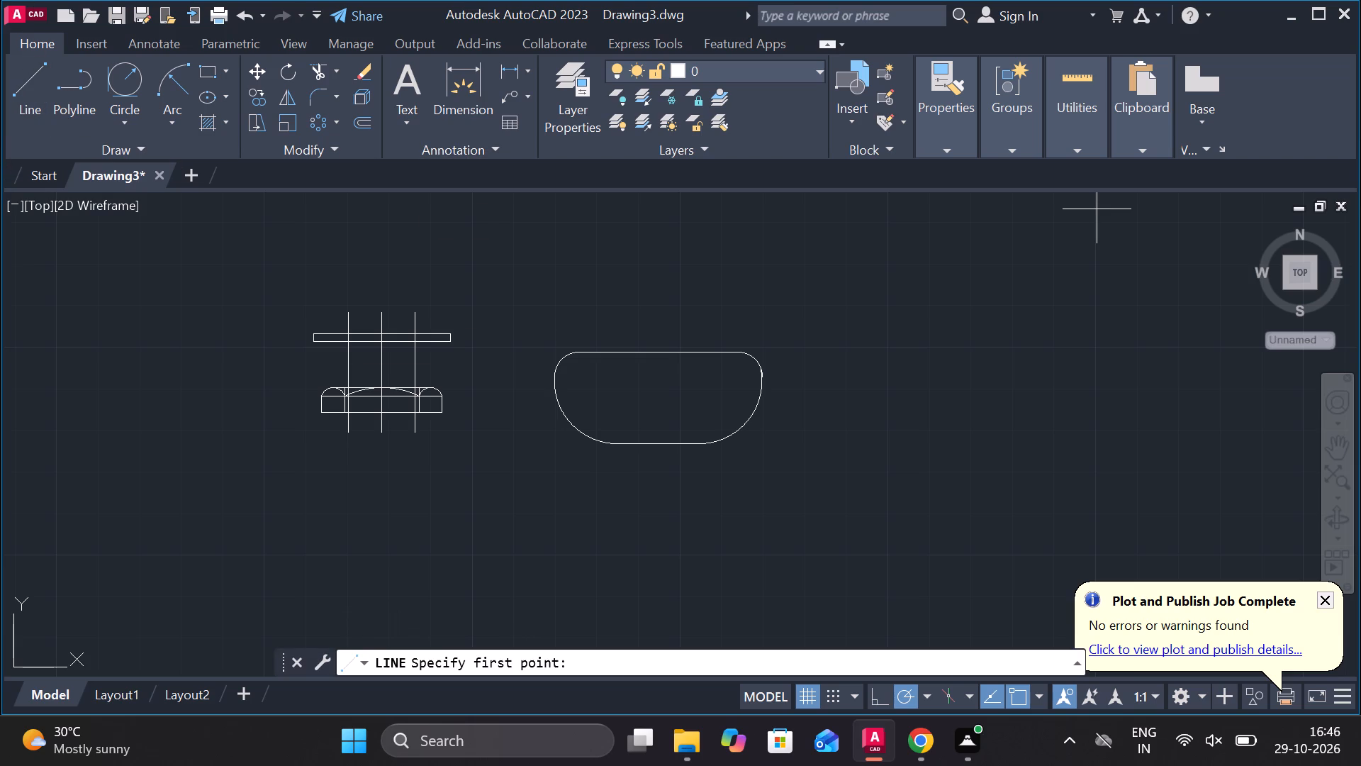
pyautogui.click(663, 355)
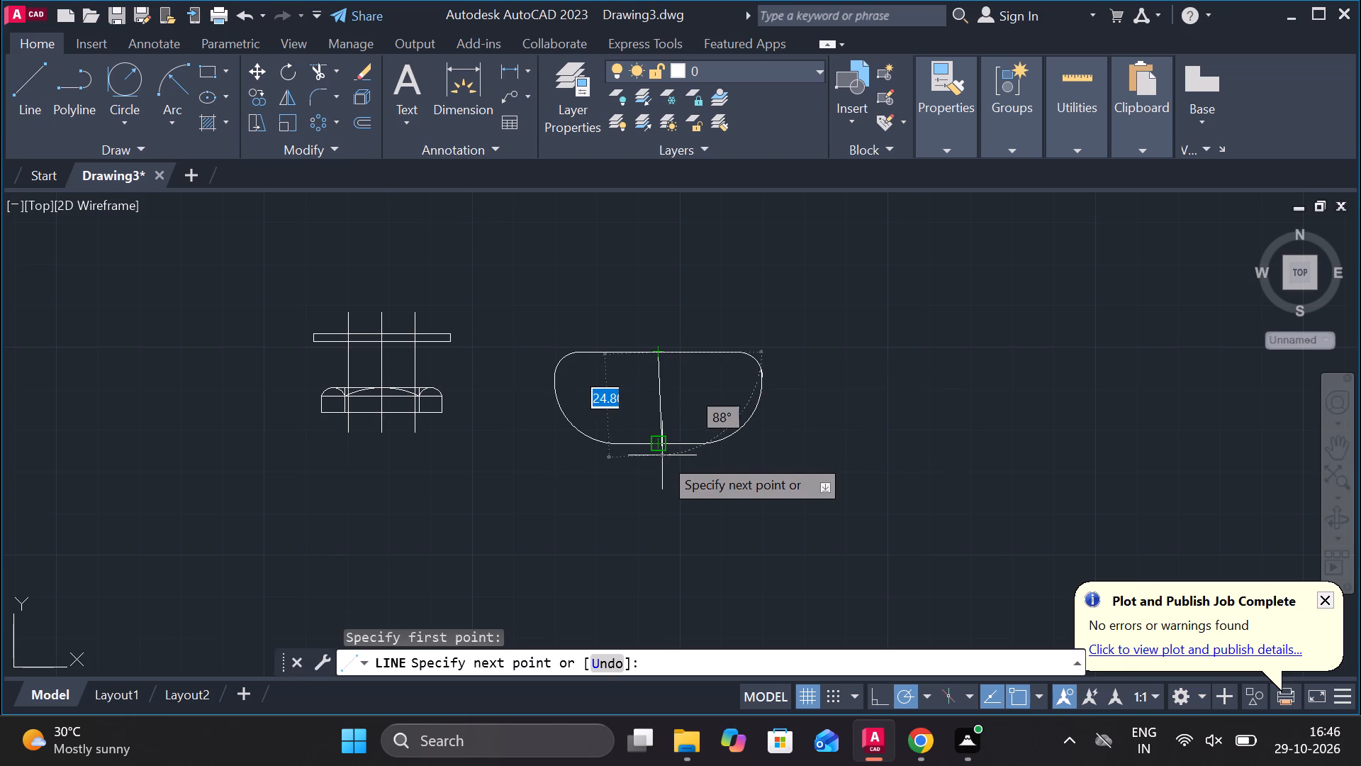
pyautogui.click(656, 446)
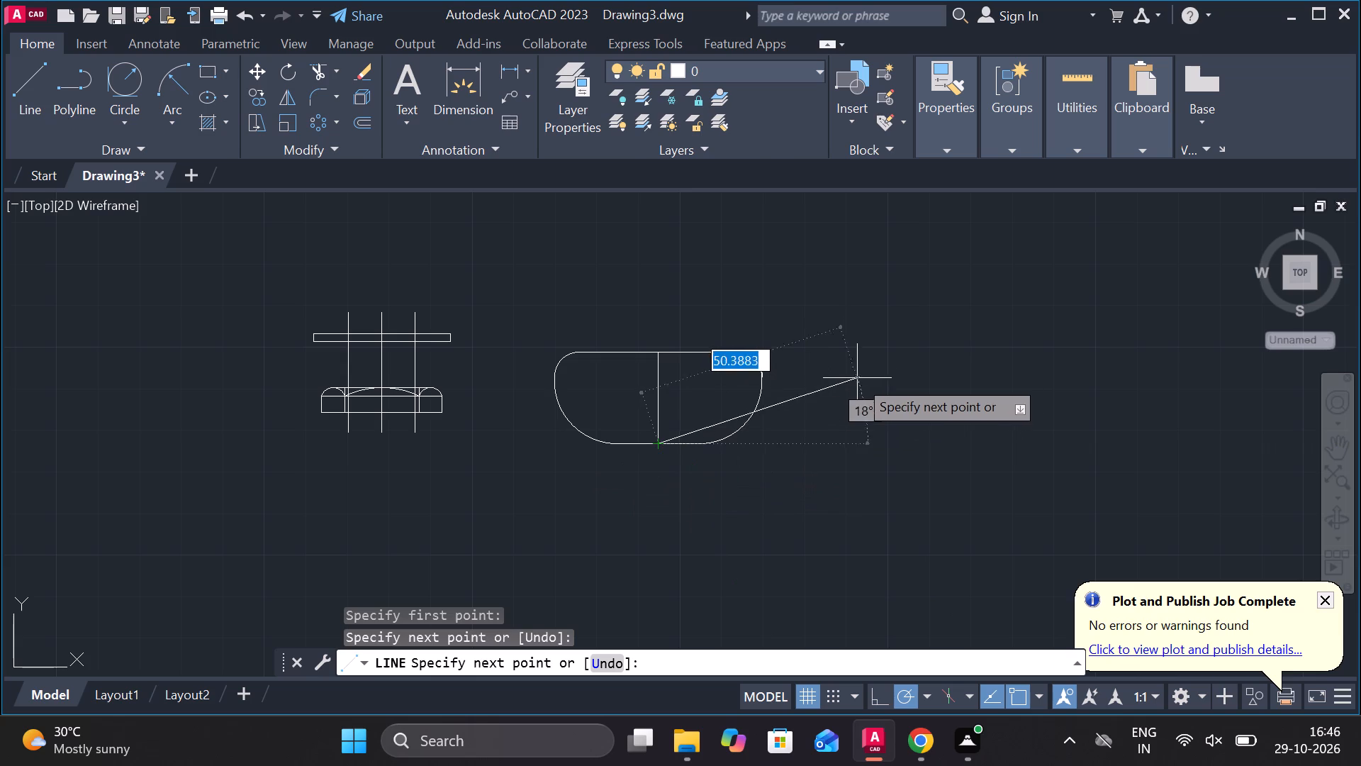
pyautogui.press('Escape')
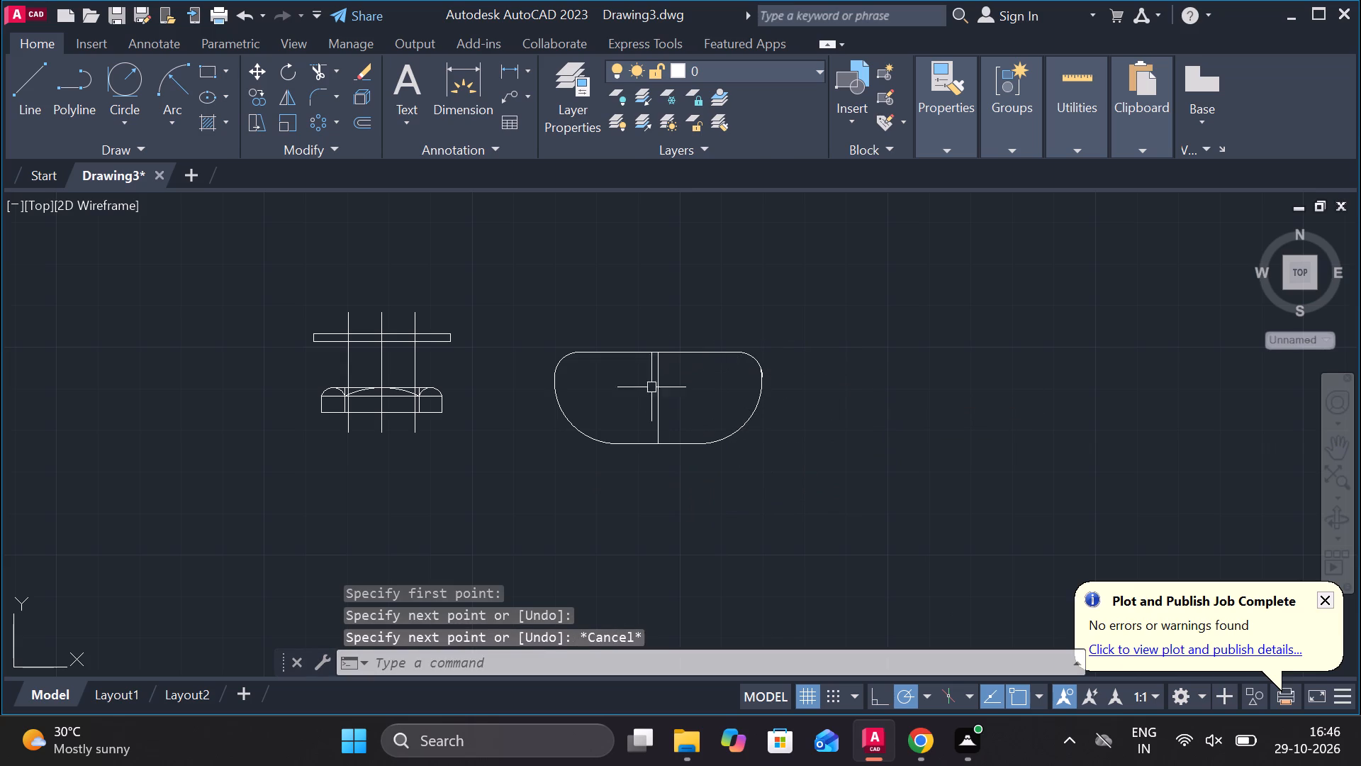
# Apply the CENTER linetype to the redrawn vertical centre line of the bowl shape.
pyautogui.click(659, 399)
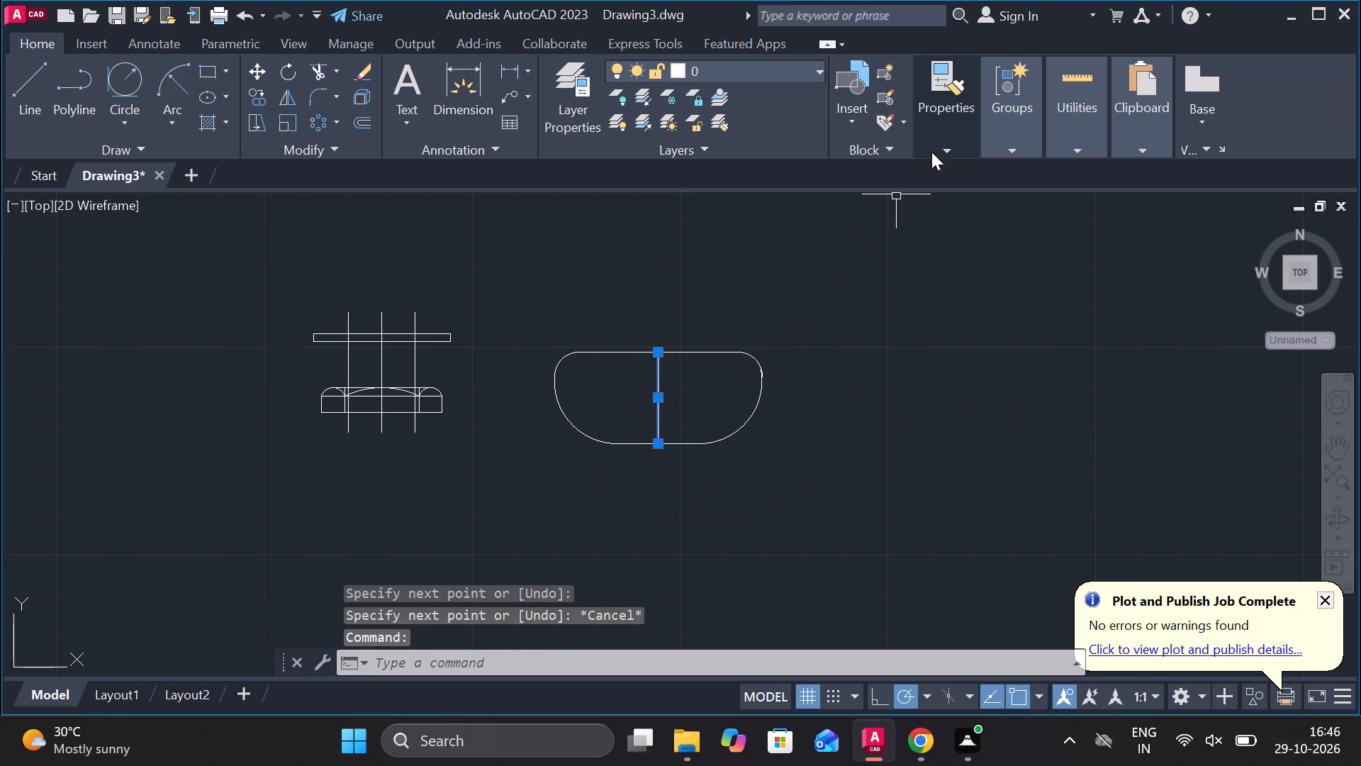
pyautogui.click(943, 148)
pyautogui.click(1118, 221)
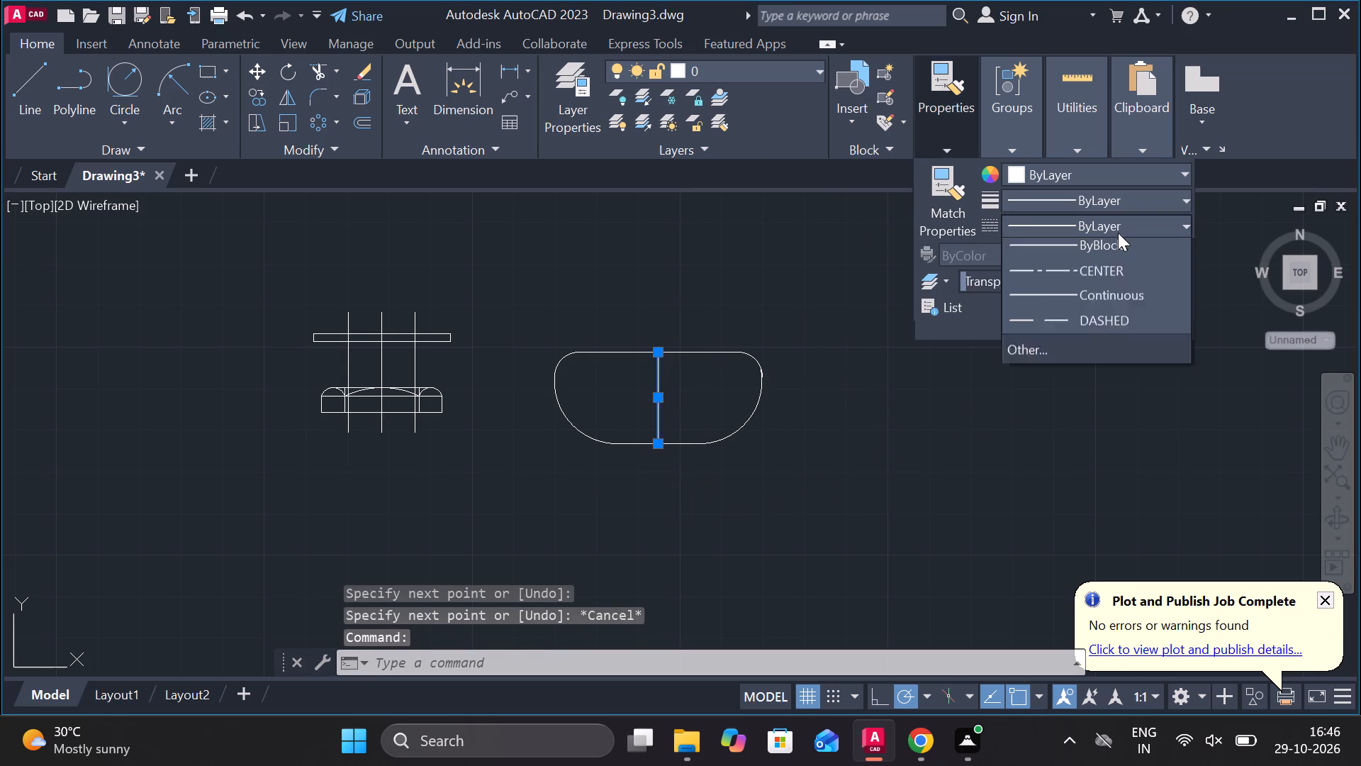
pyautogui.click(1101, 305)
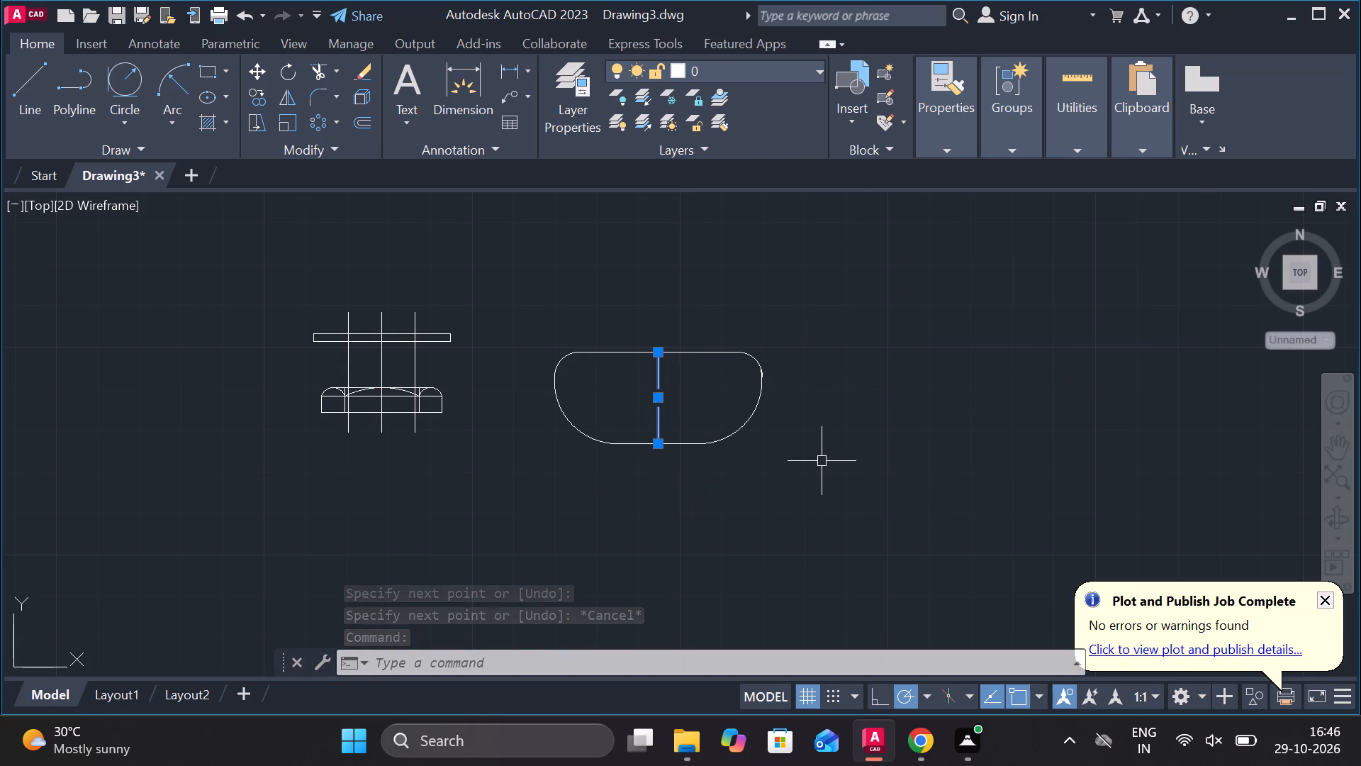
pyautogui.press('Escape')
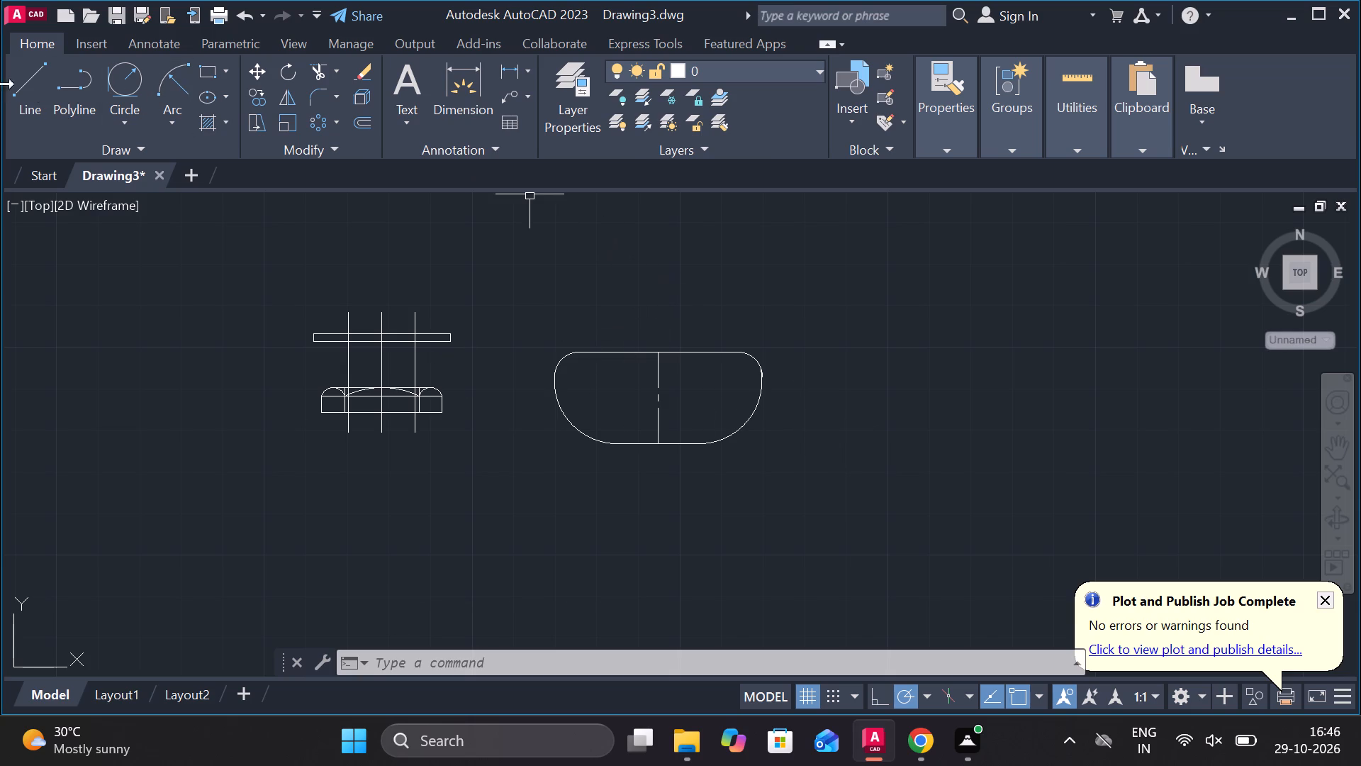
# Draw a closed 19 x 5 rectangle with the Line tool in the empty area to the right of the bowl shape.
pyautogui.click(36, 91)
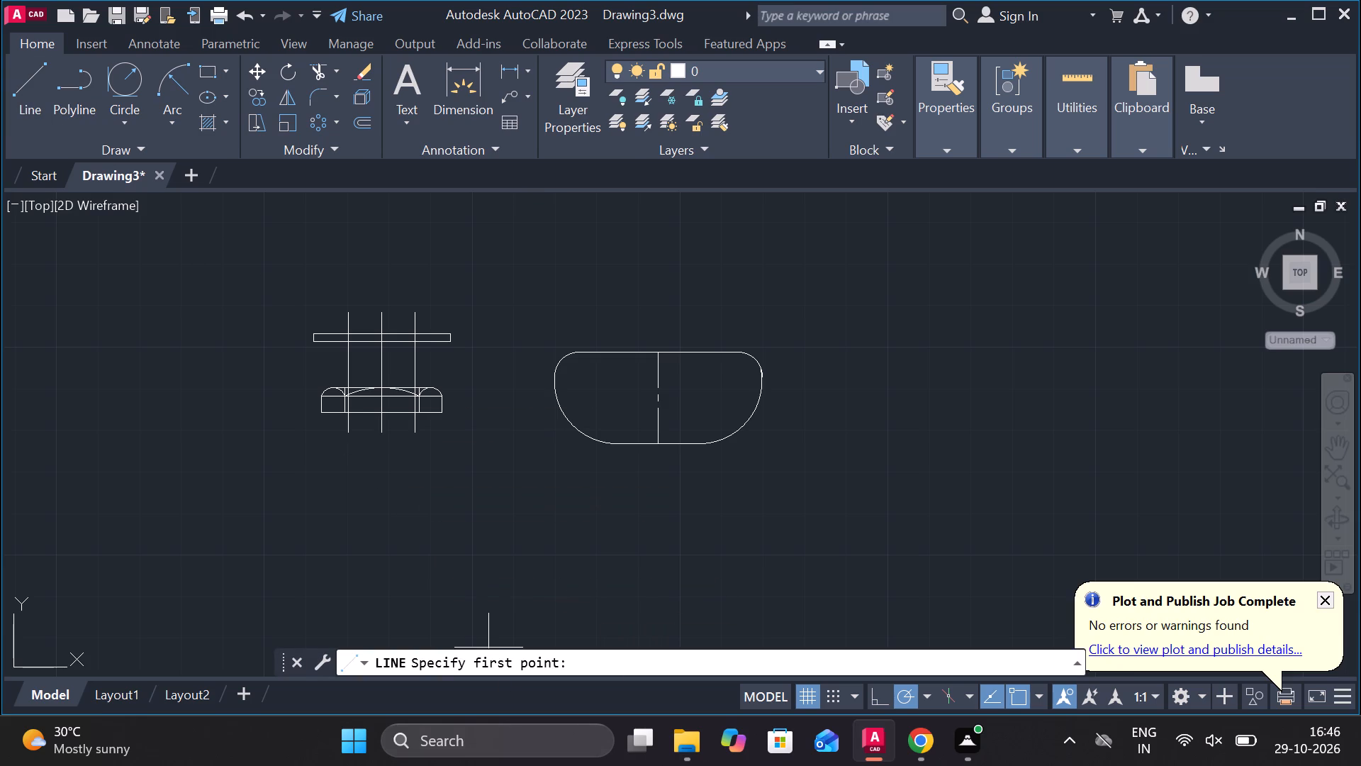
pyautogui.click(866, 368)
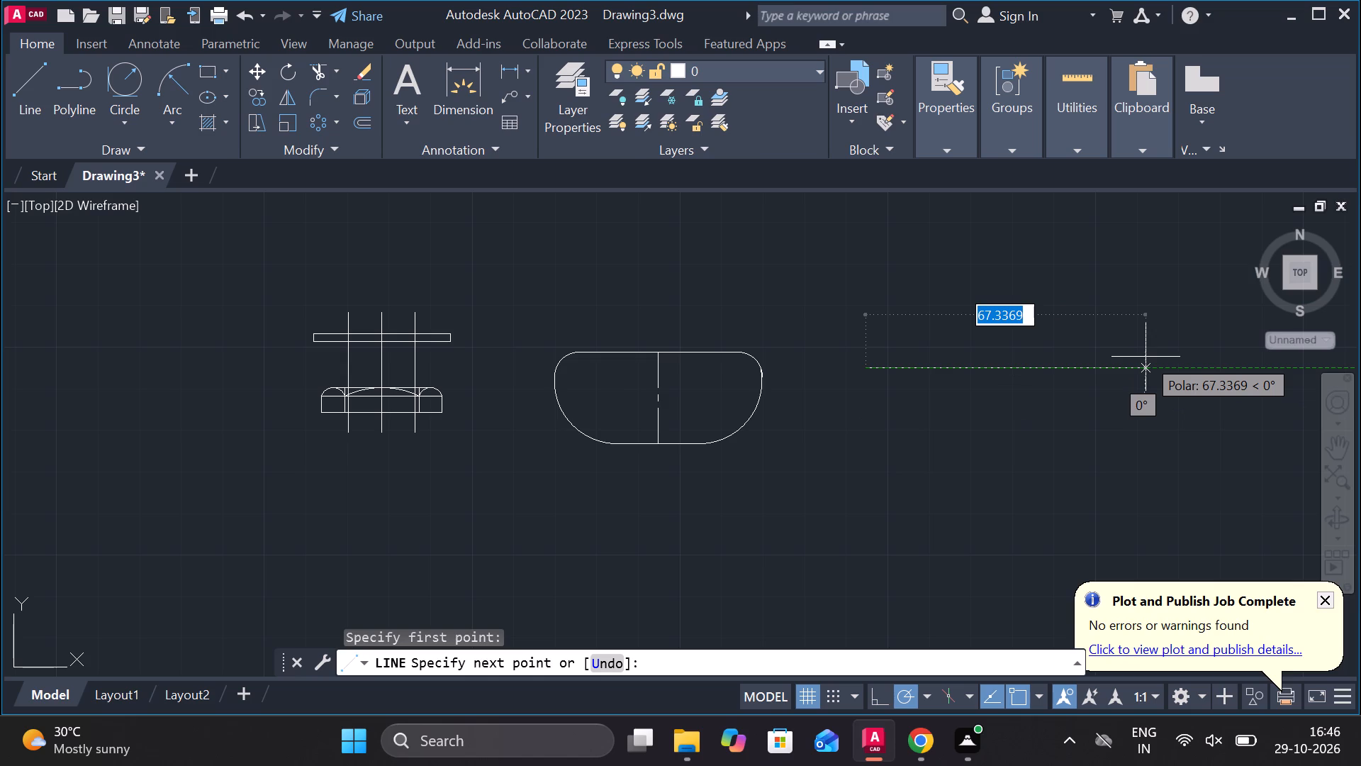
pyautogui.write('19')
pyautogui.press('Return')
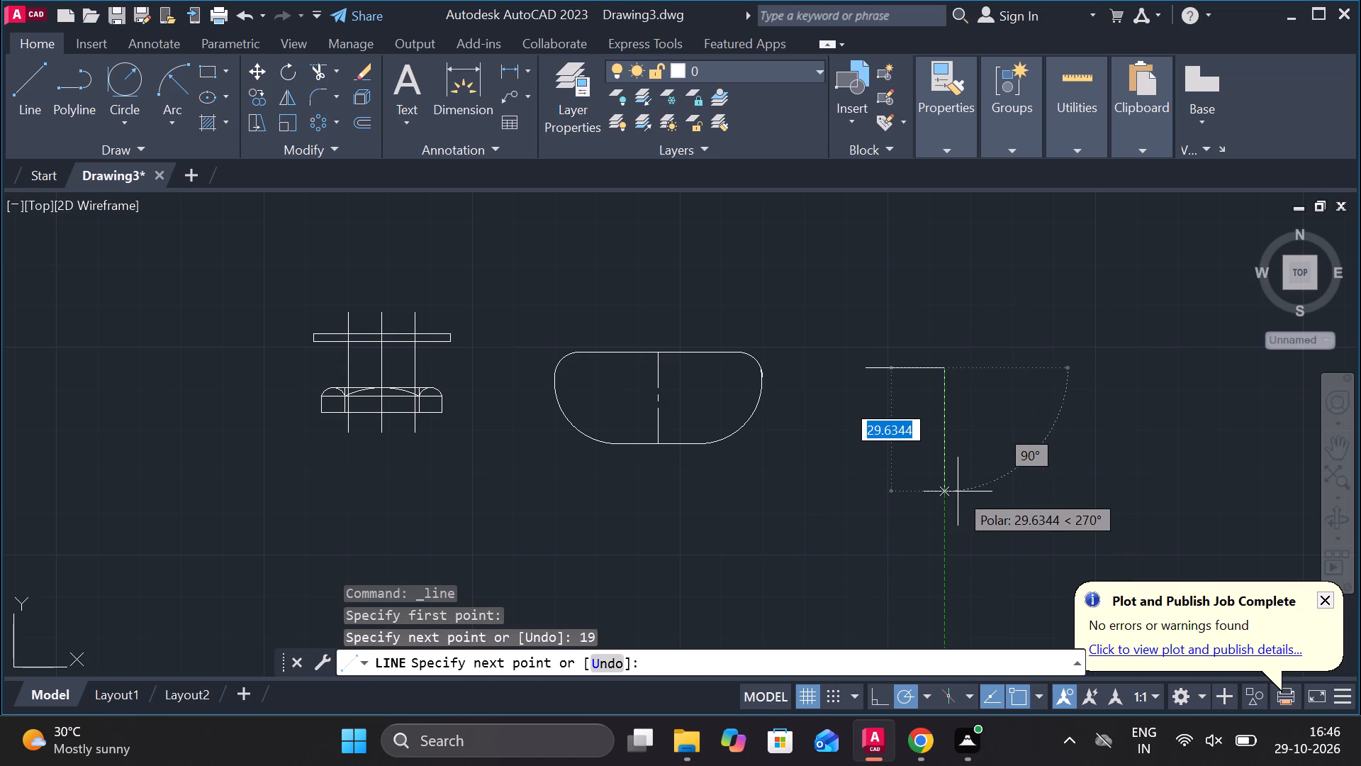
pyautogui.press('5')
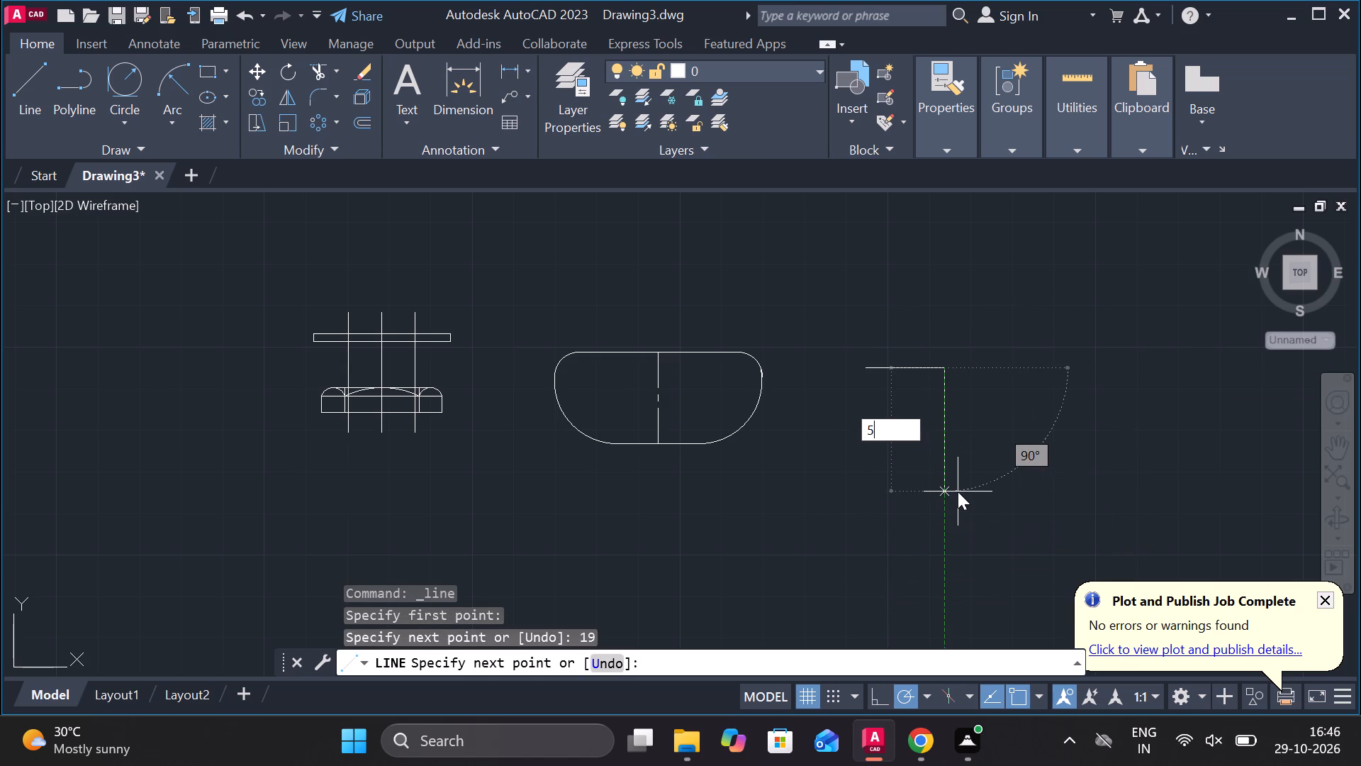
pyautogui.press('Return')
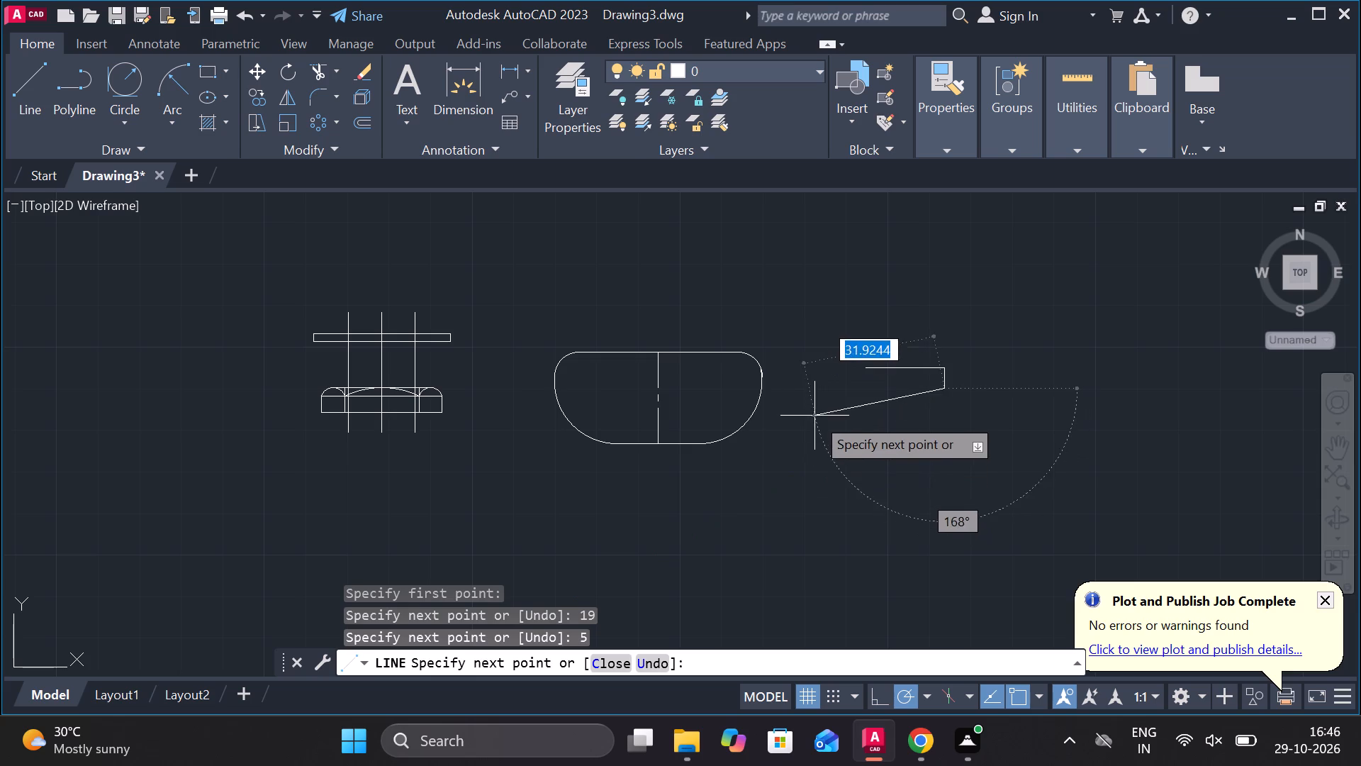
pyautogui.write('19')
pyautogui.press('Return')
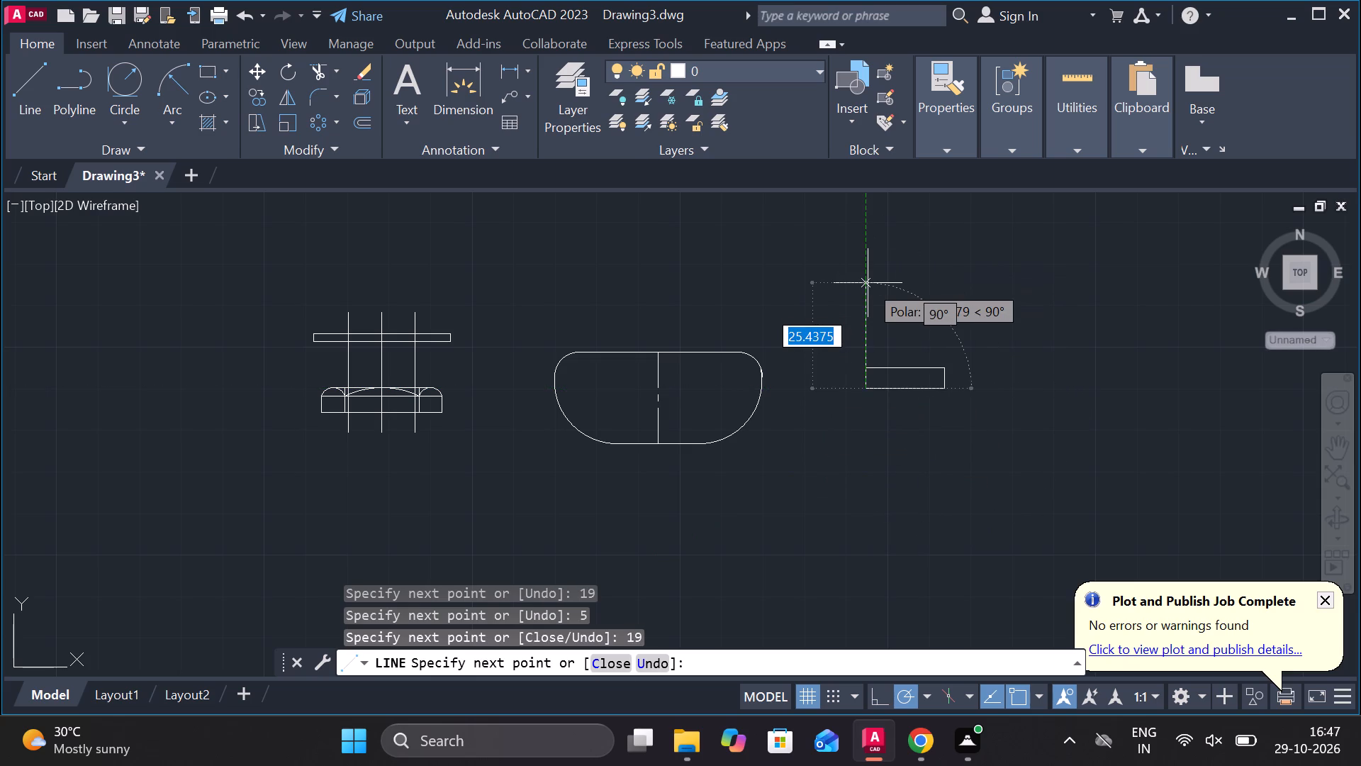
pyautogui.press('c')
pyautogui.press('Return')
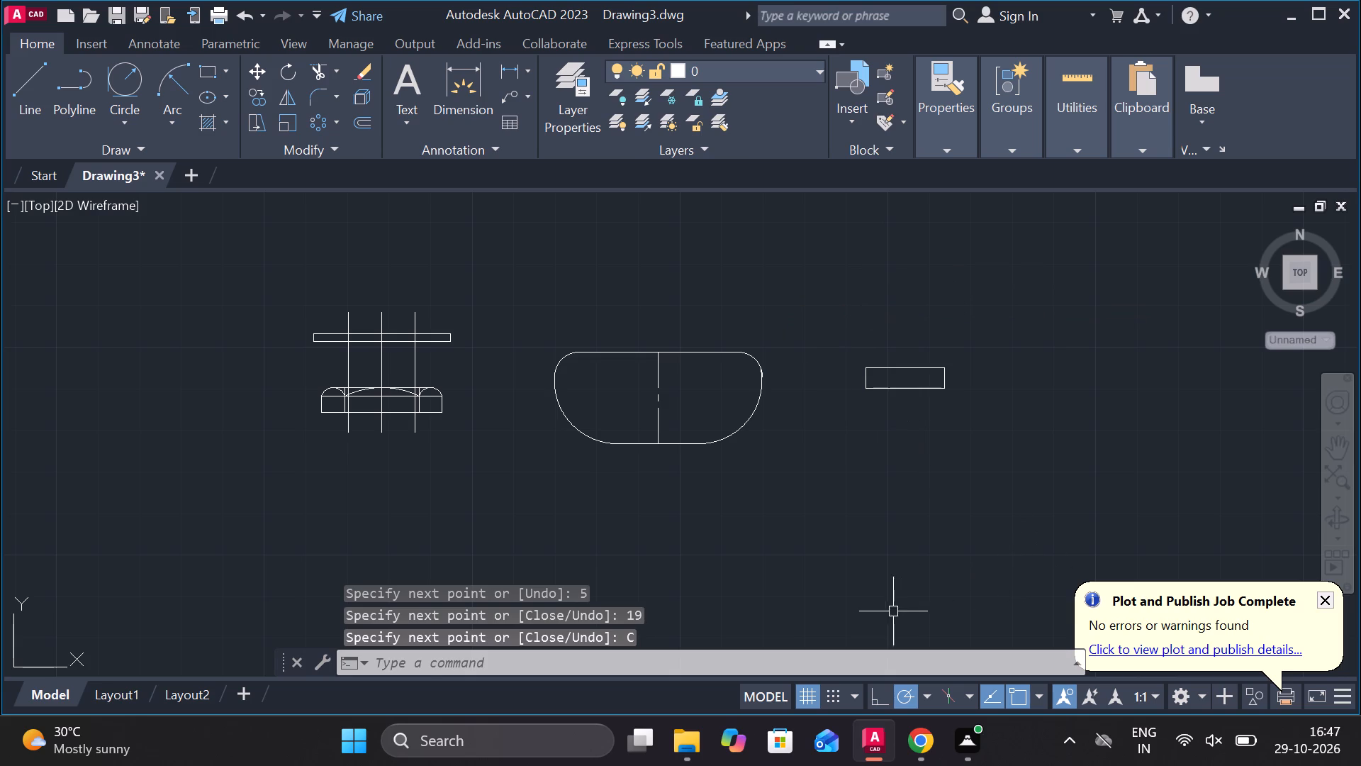
# Copy the new rectangle's top edge 0.5 downward, using the edge's midpoint as the base point.
pyautogui.scroll(2, 886, 579)
pyautogui.scroll(-3, 940, 461)
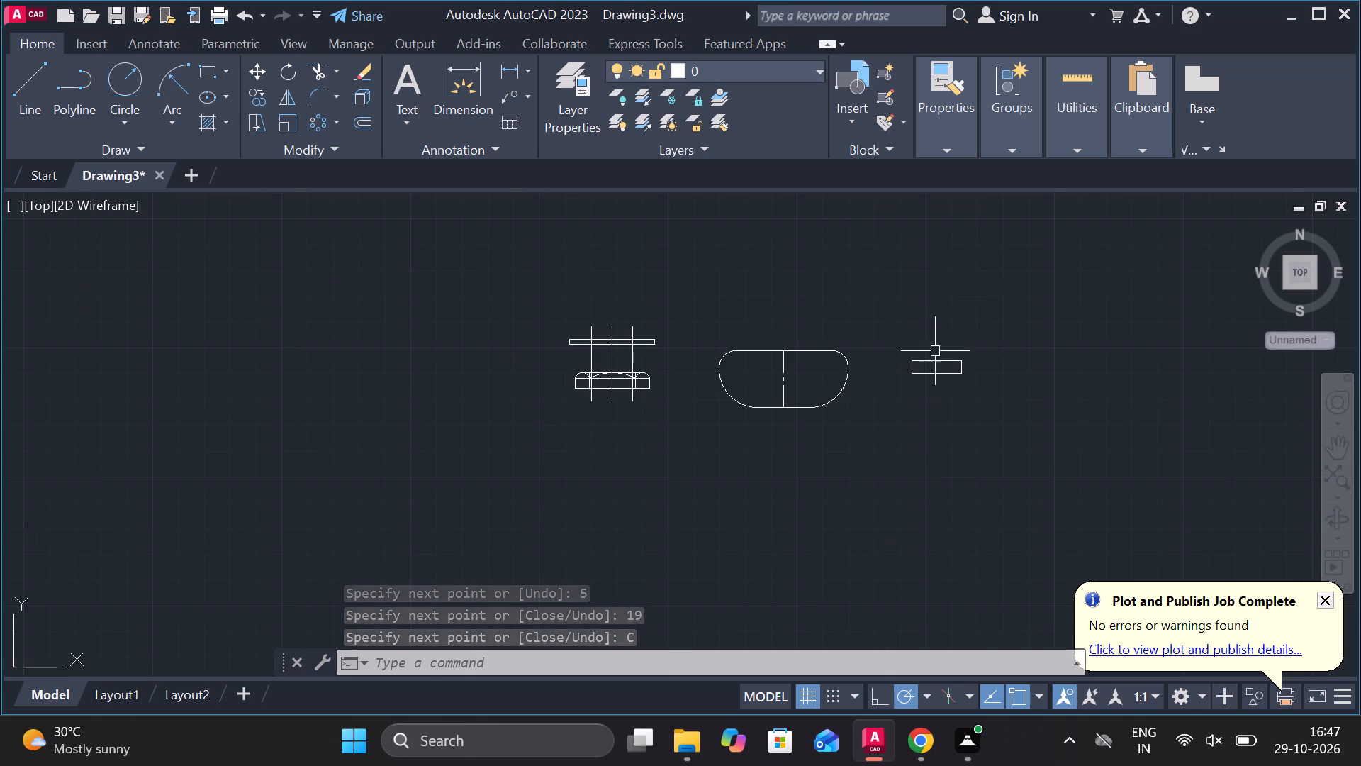
pyautogui.scroll(2, 935, 336)
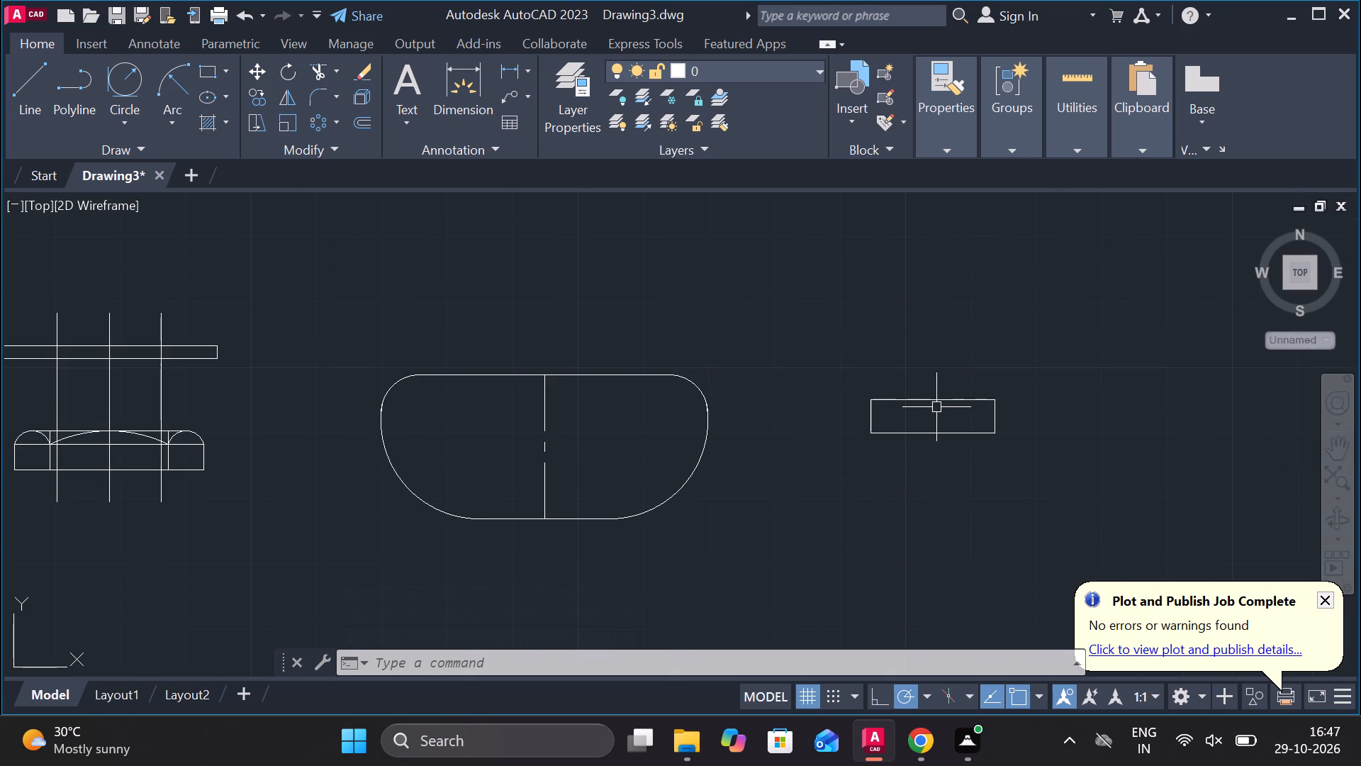
pyautogui.click(936, 404)
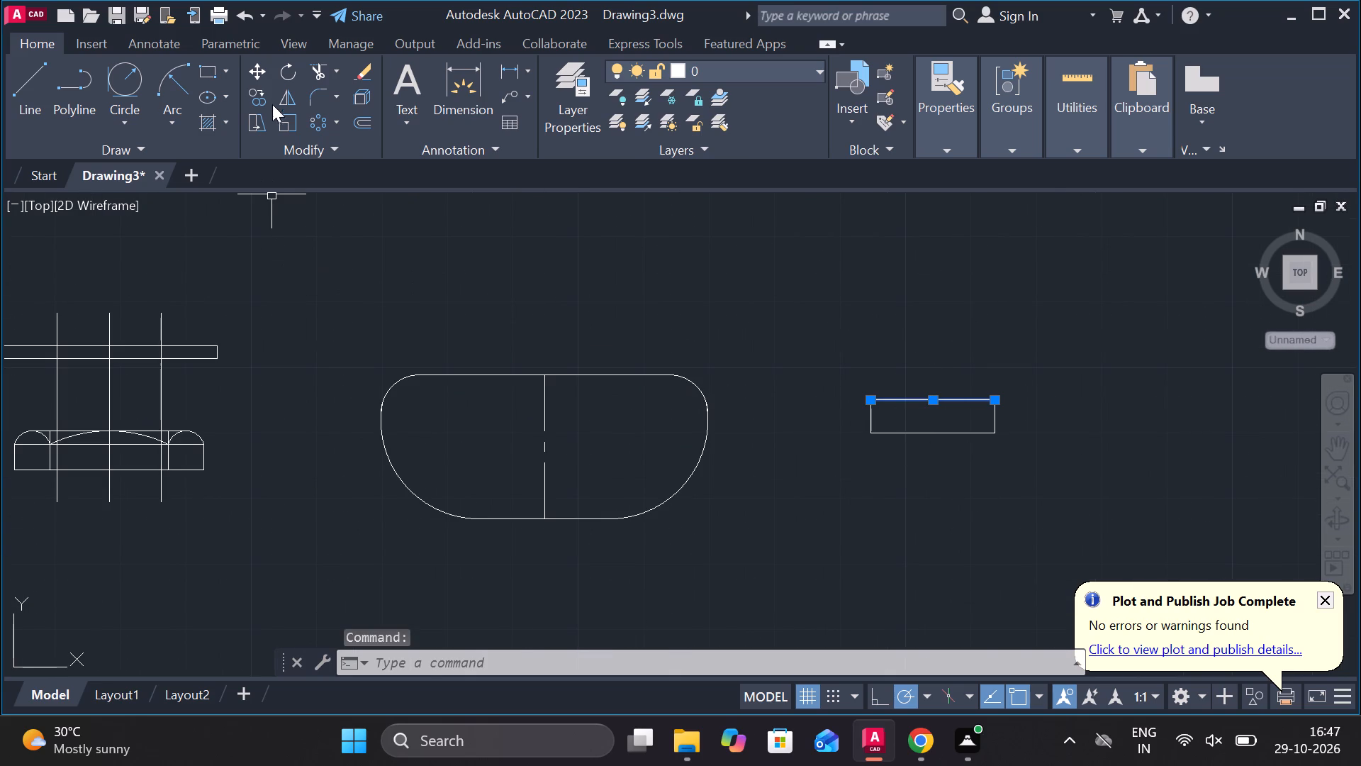
pyautogui.click(256, 94)
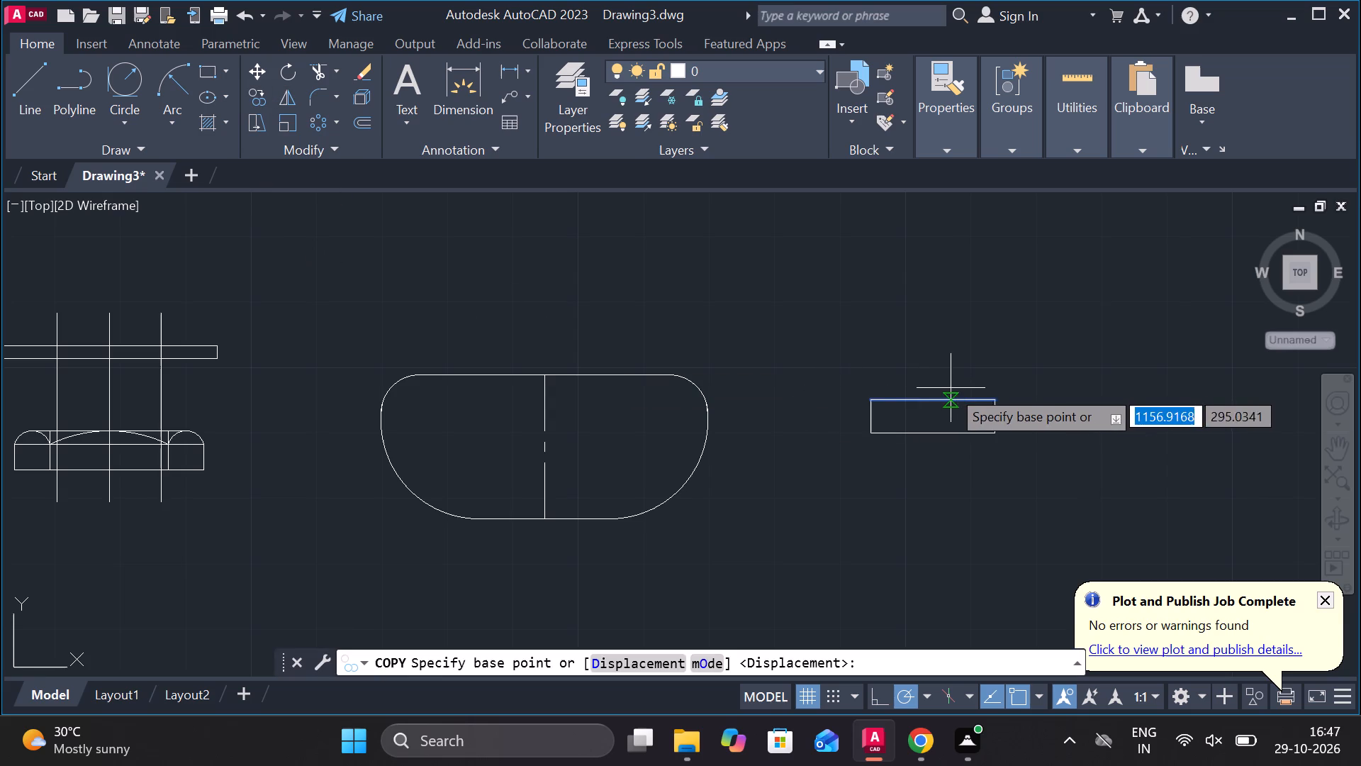
pyautogui.click(929, 402)
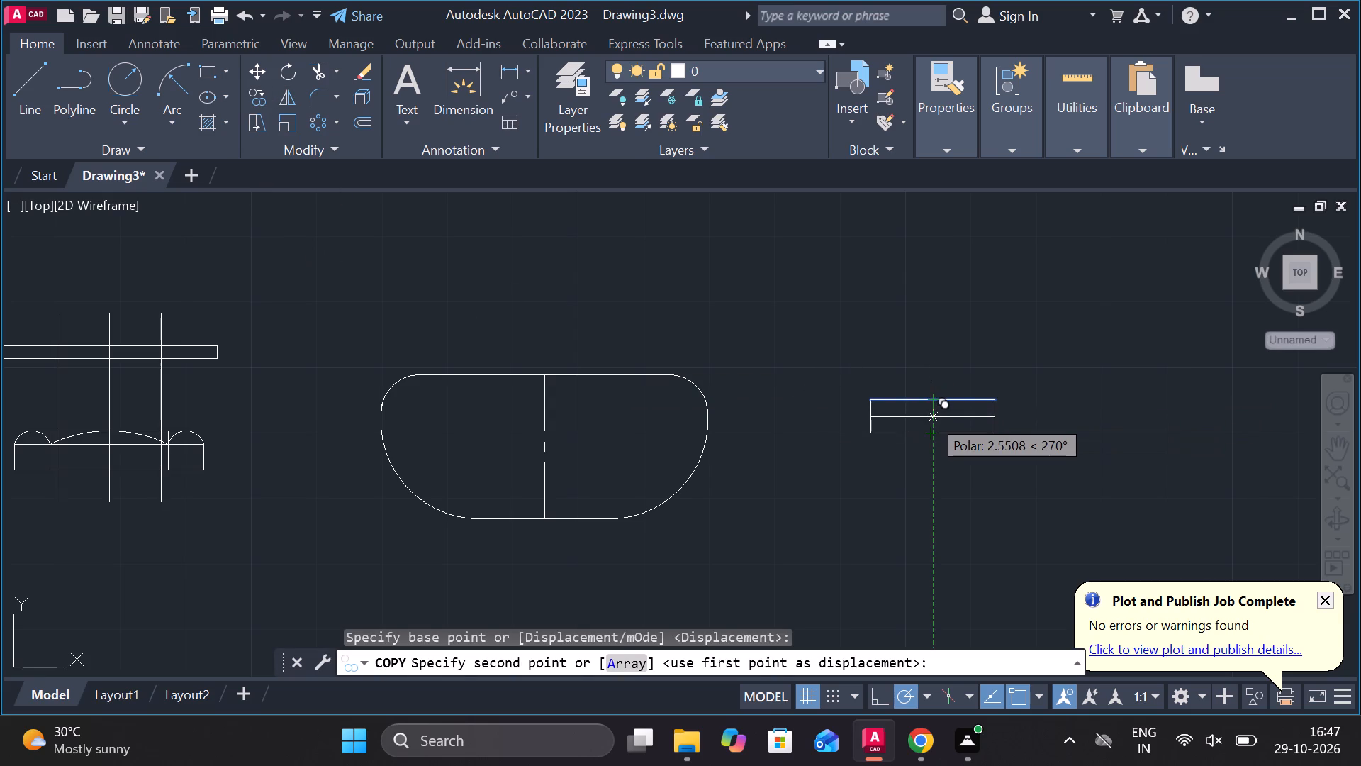
pyautogui.press('1')
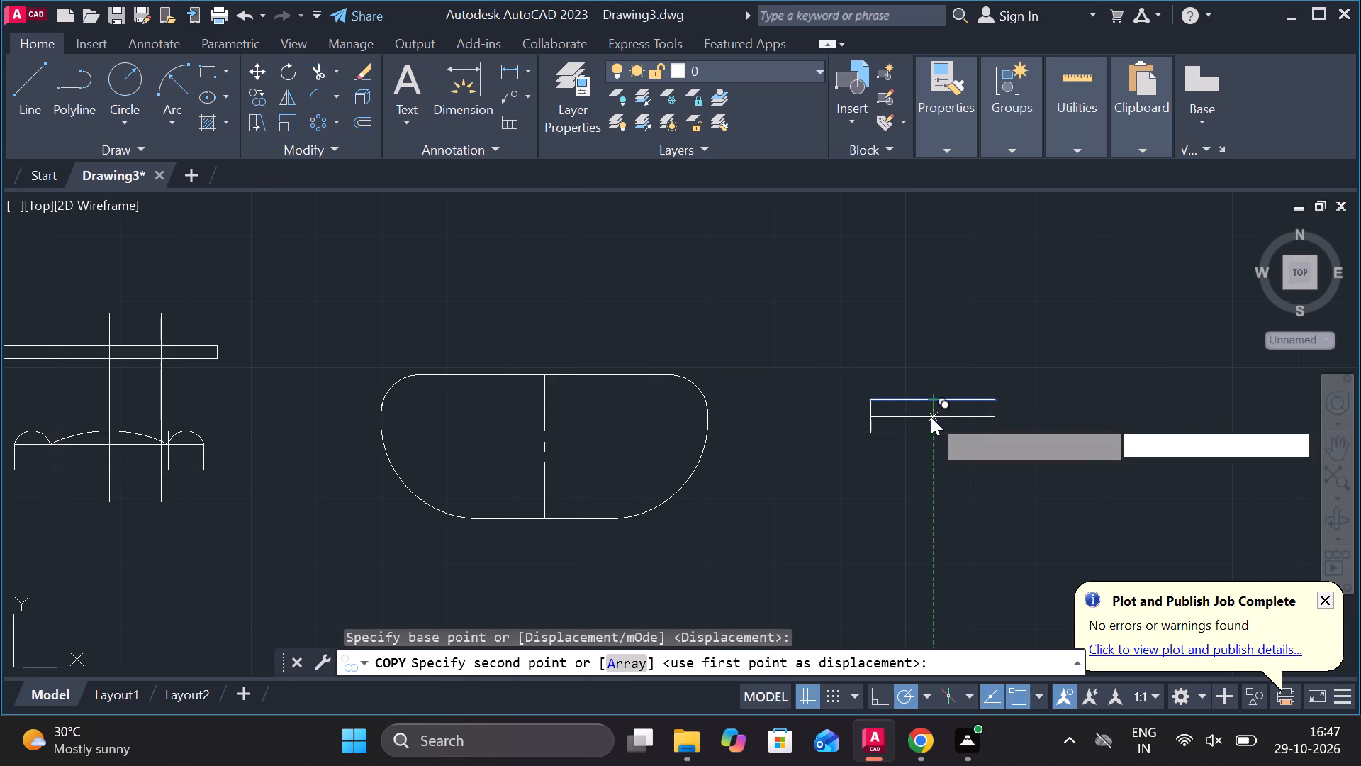
pyautogui.press('Return')
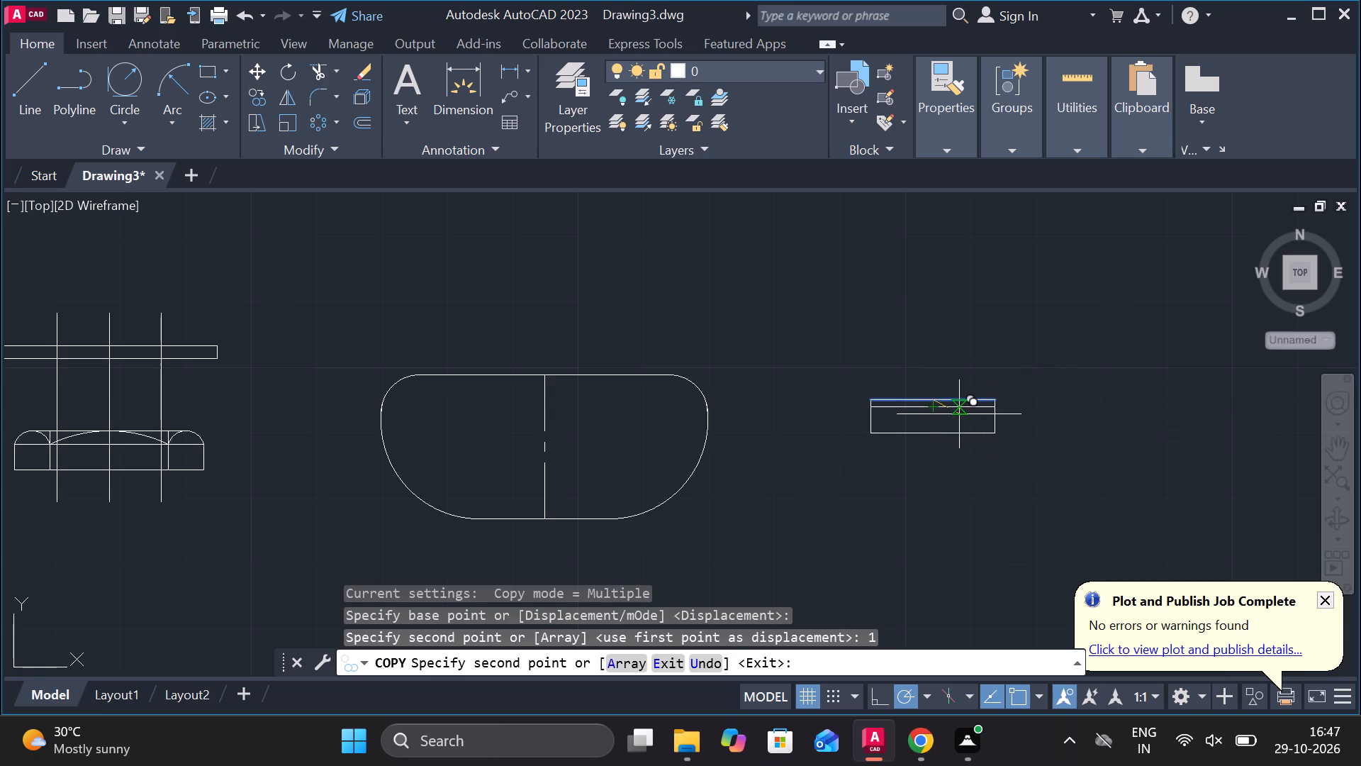
pyautogui.hotkey('ctrl', 'z')
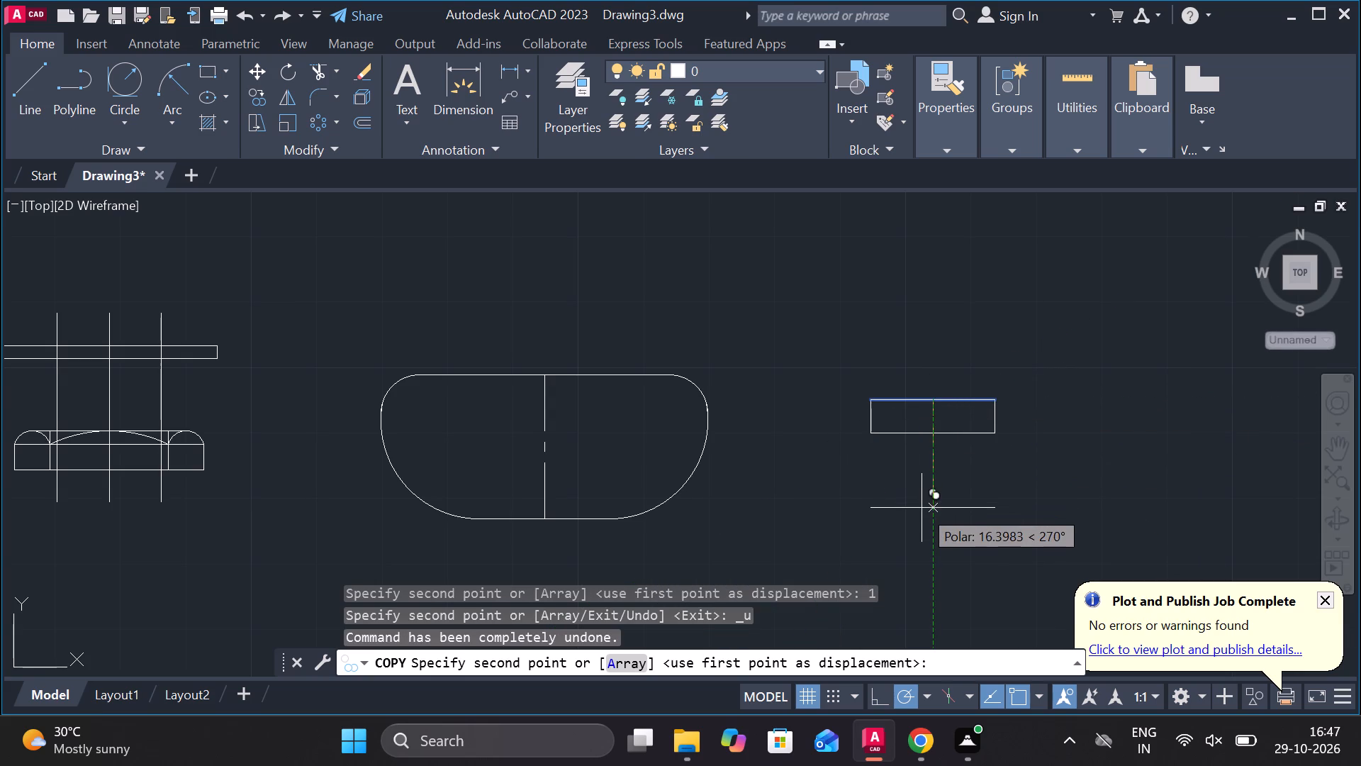
pyautogui.write('0.5')
pyautogui.press('Return')
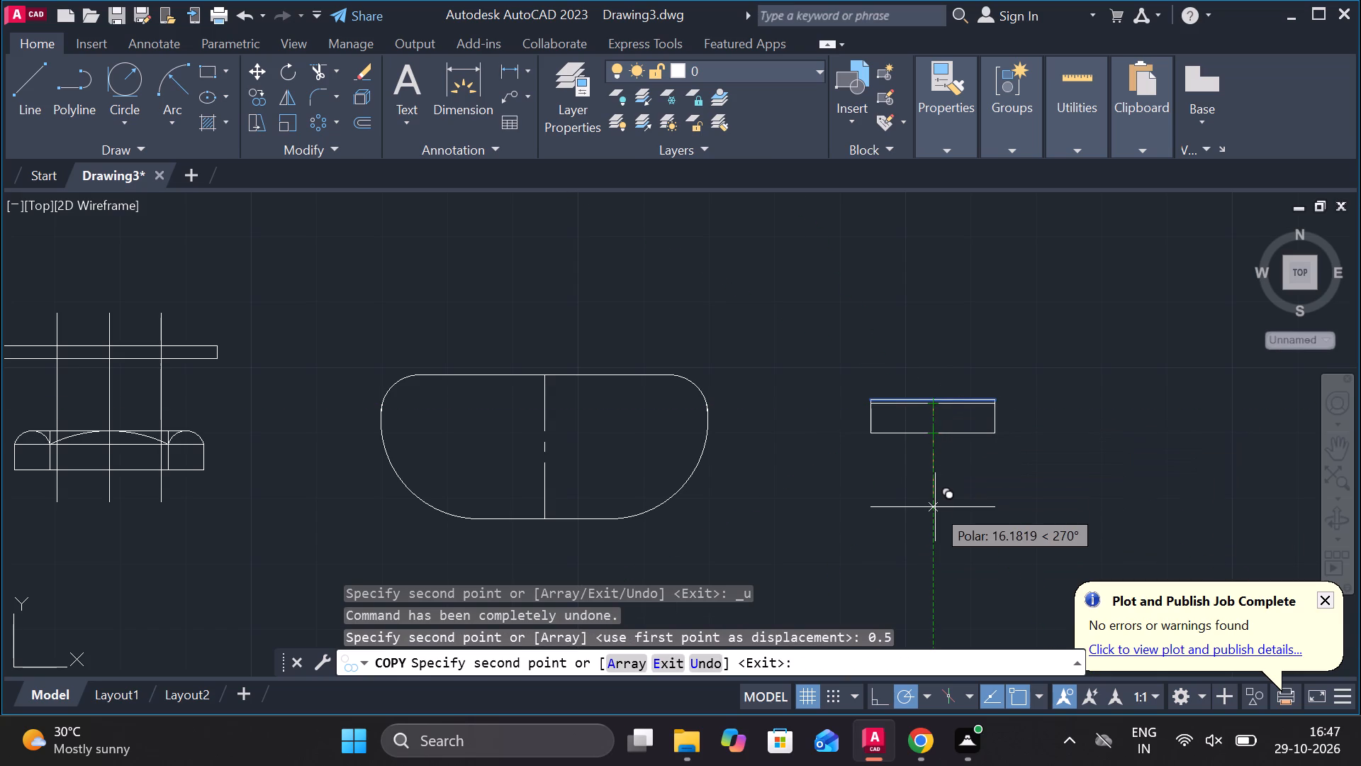
pyautogui.press('Escape')
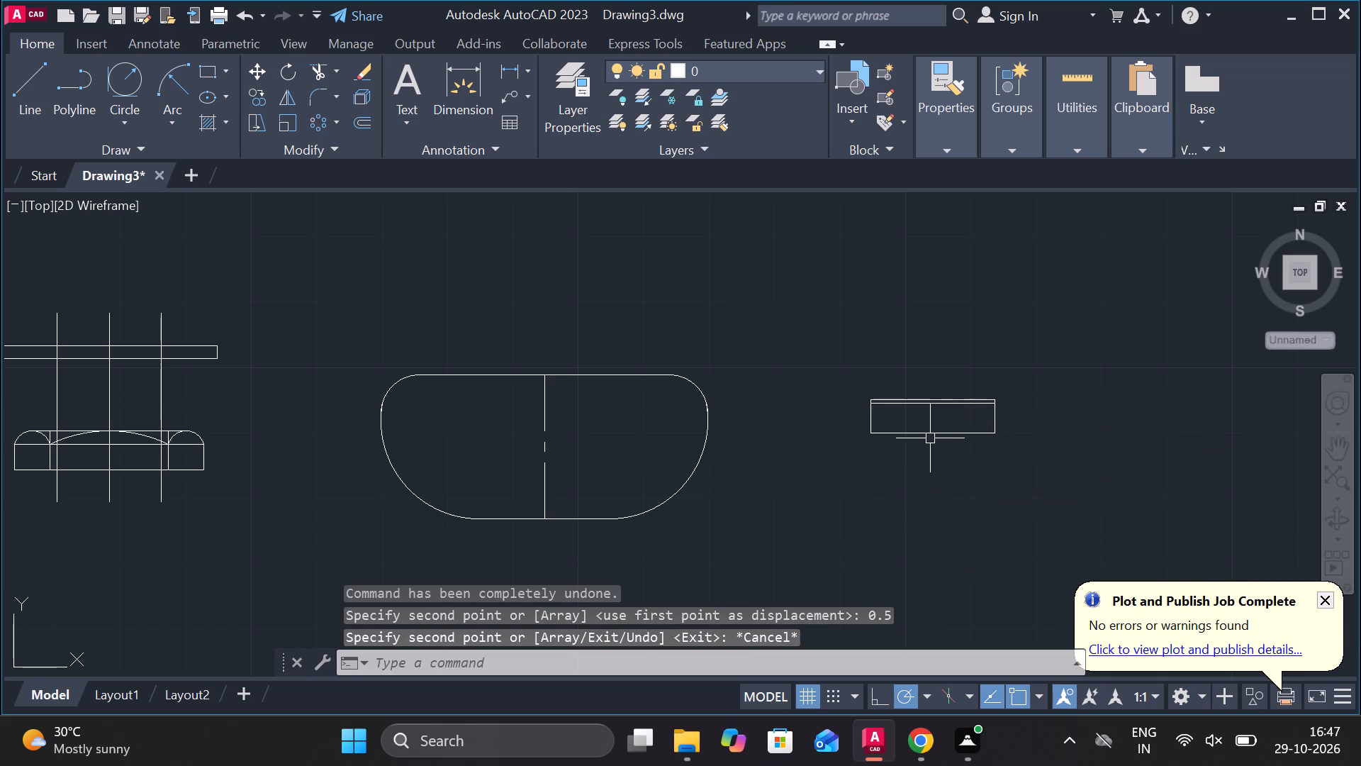
# Copy the rectangle's bottom edge 0.5 upward, using the edge's midpoint as the base point.
pyautogui.click(932, 431)
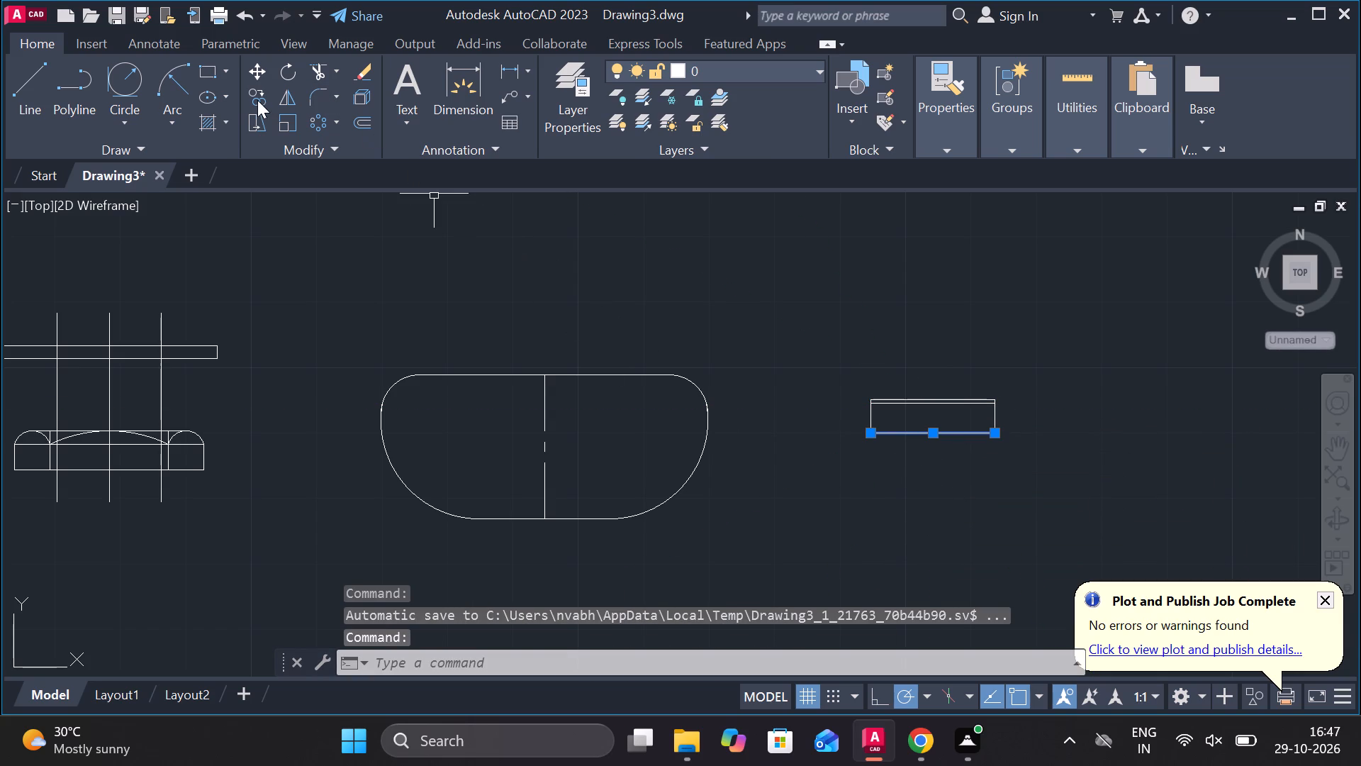
pyautogui.click(257, 100)
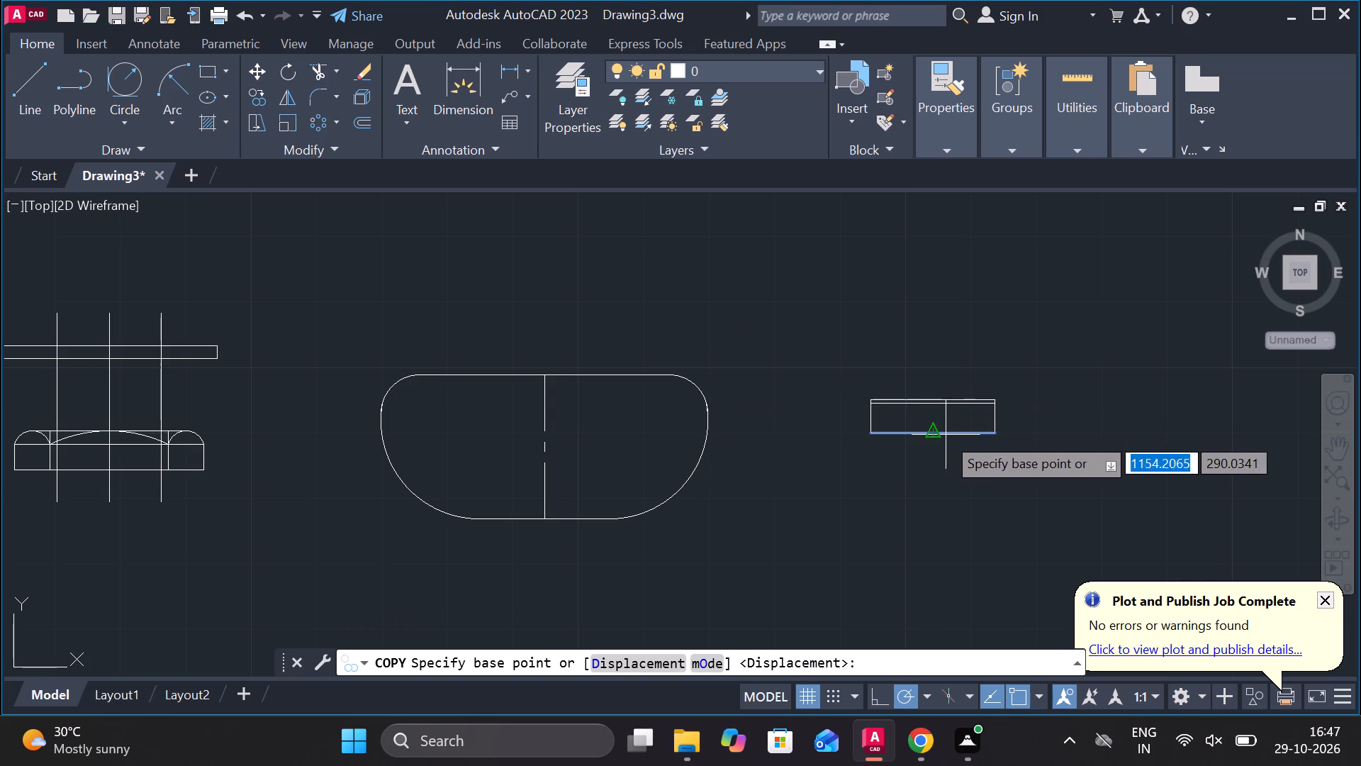
pyautogui.click(931, 435)
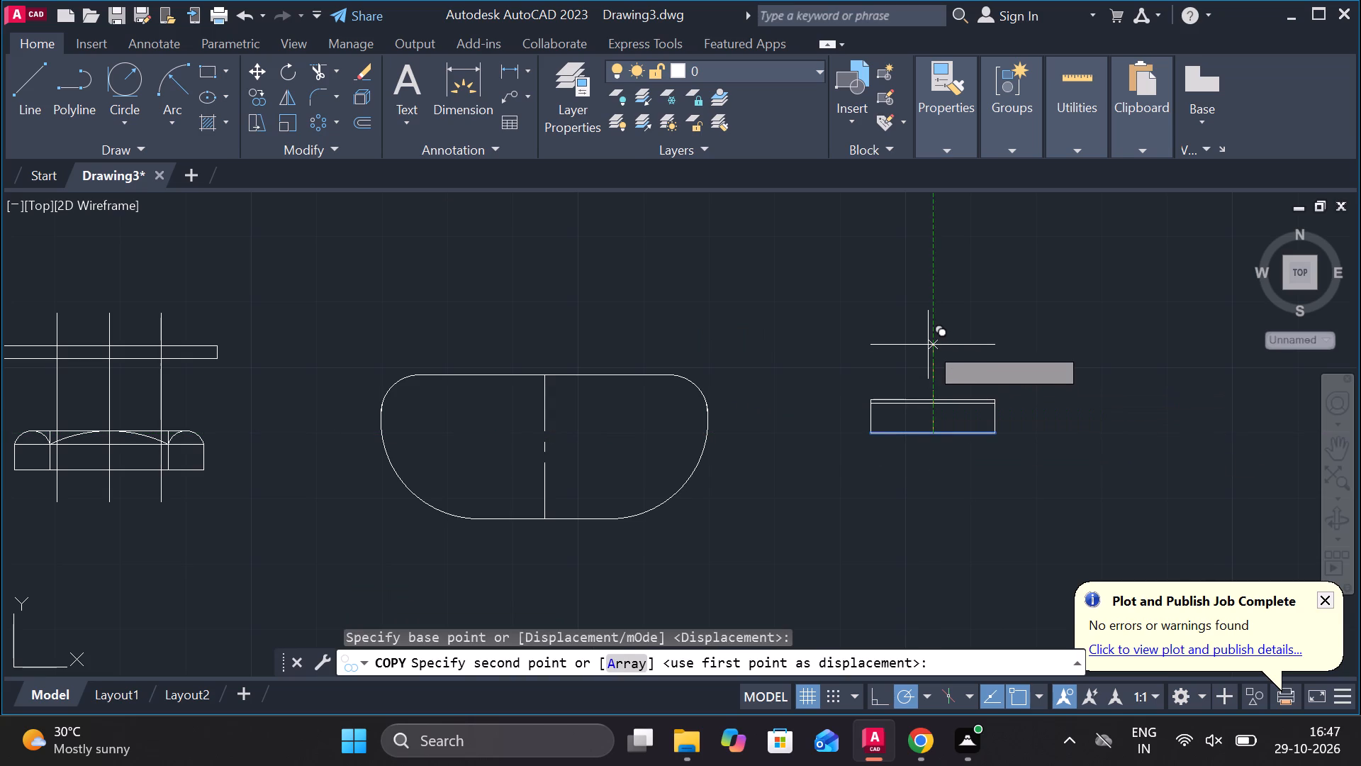
pyautogui.write('0.5')
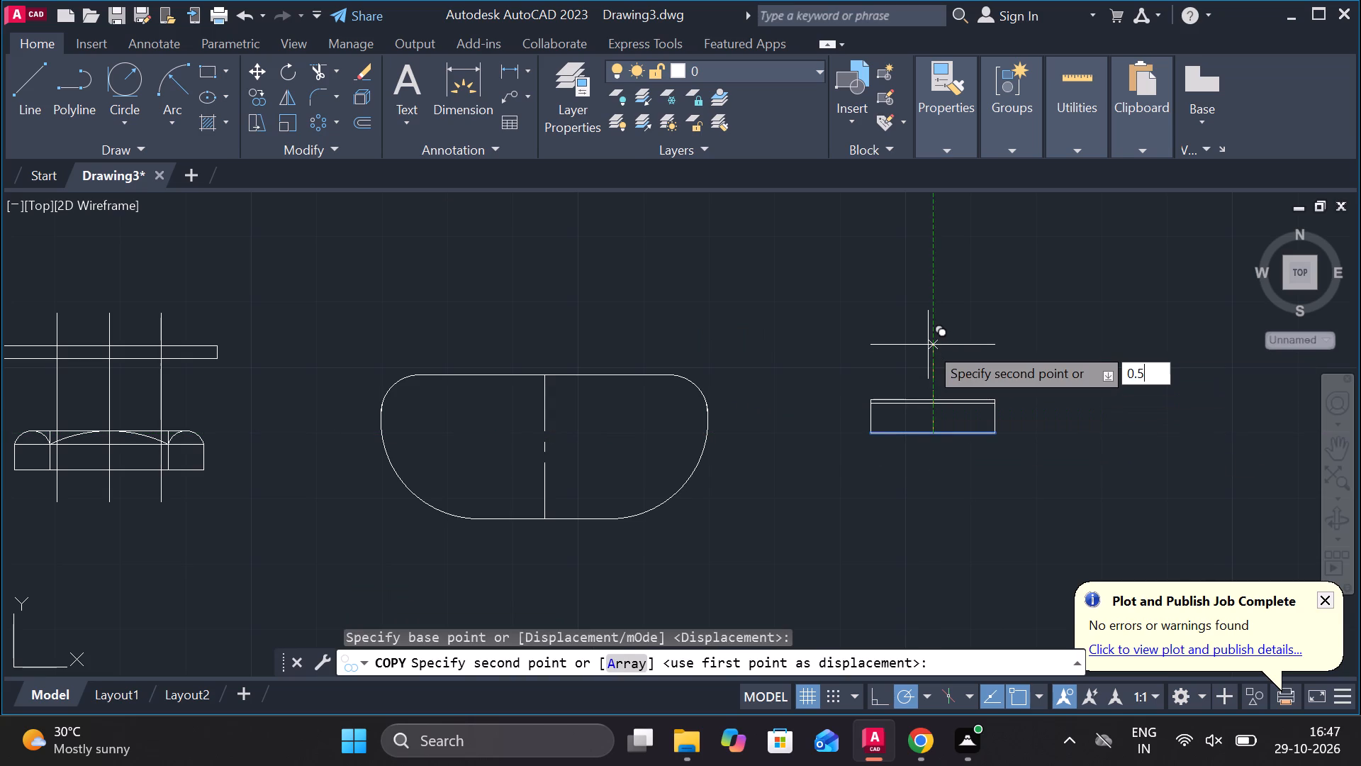
pyautogui.press('Return')
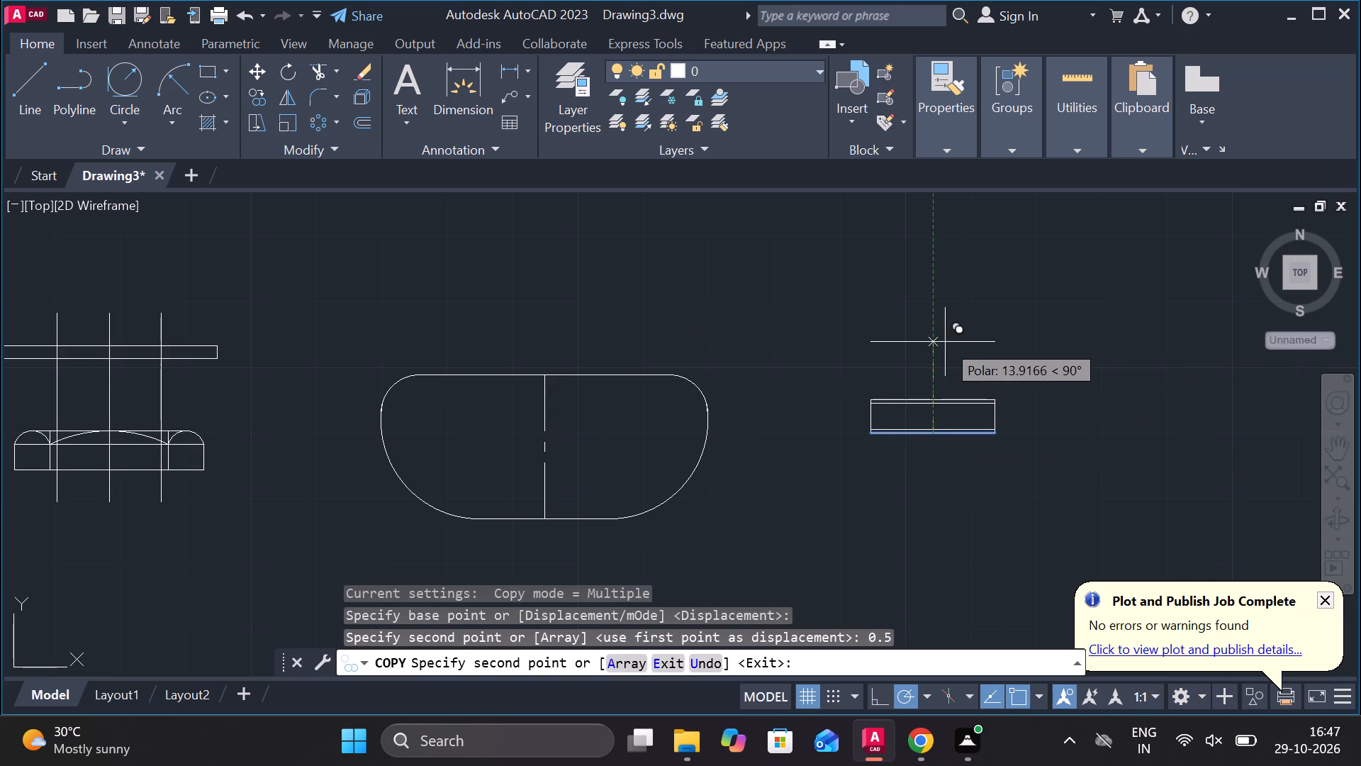
pyautogui.press('Escape')
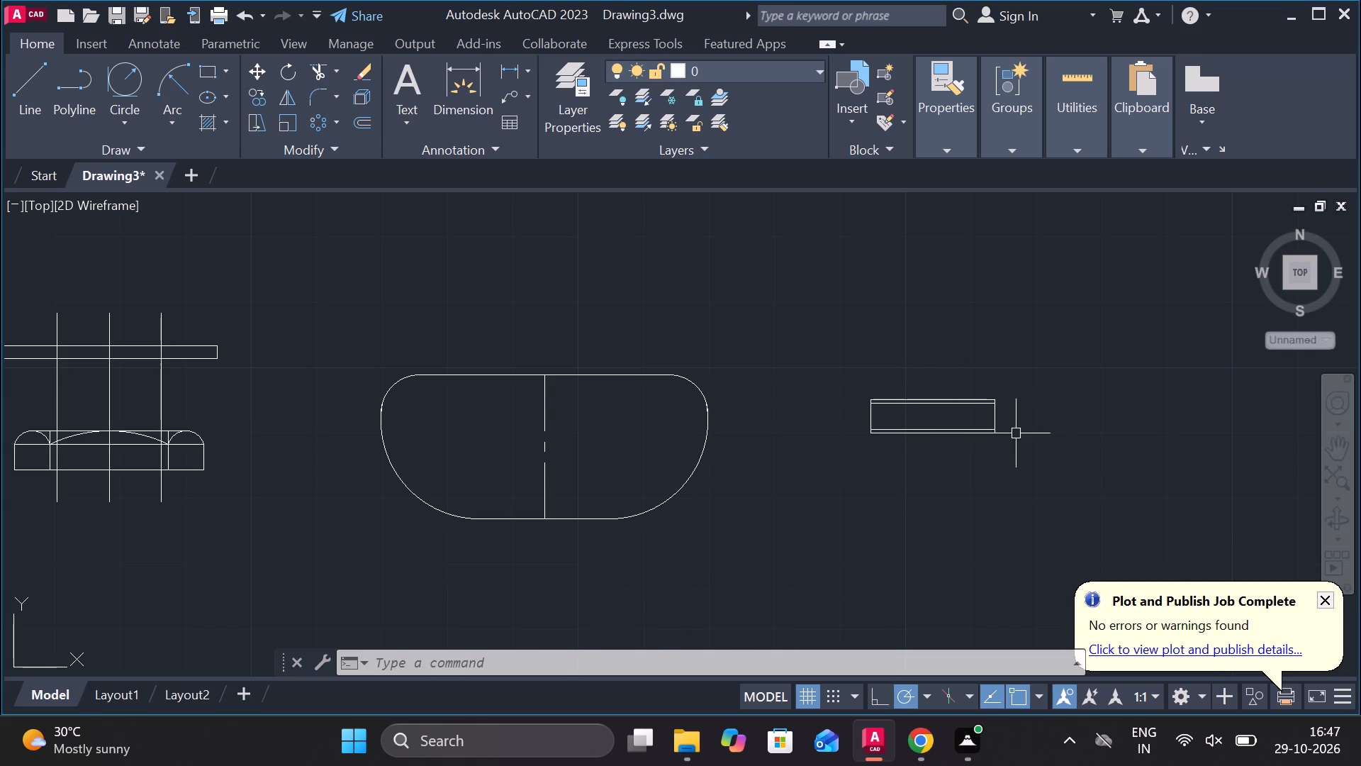
# Draw a 4 x 4 extension outward from the rectangle's right edge, starting at the end of the upper inner line.
pyautogui.scroll(2, 965, 408)
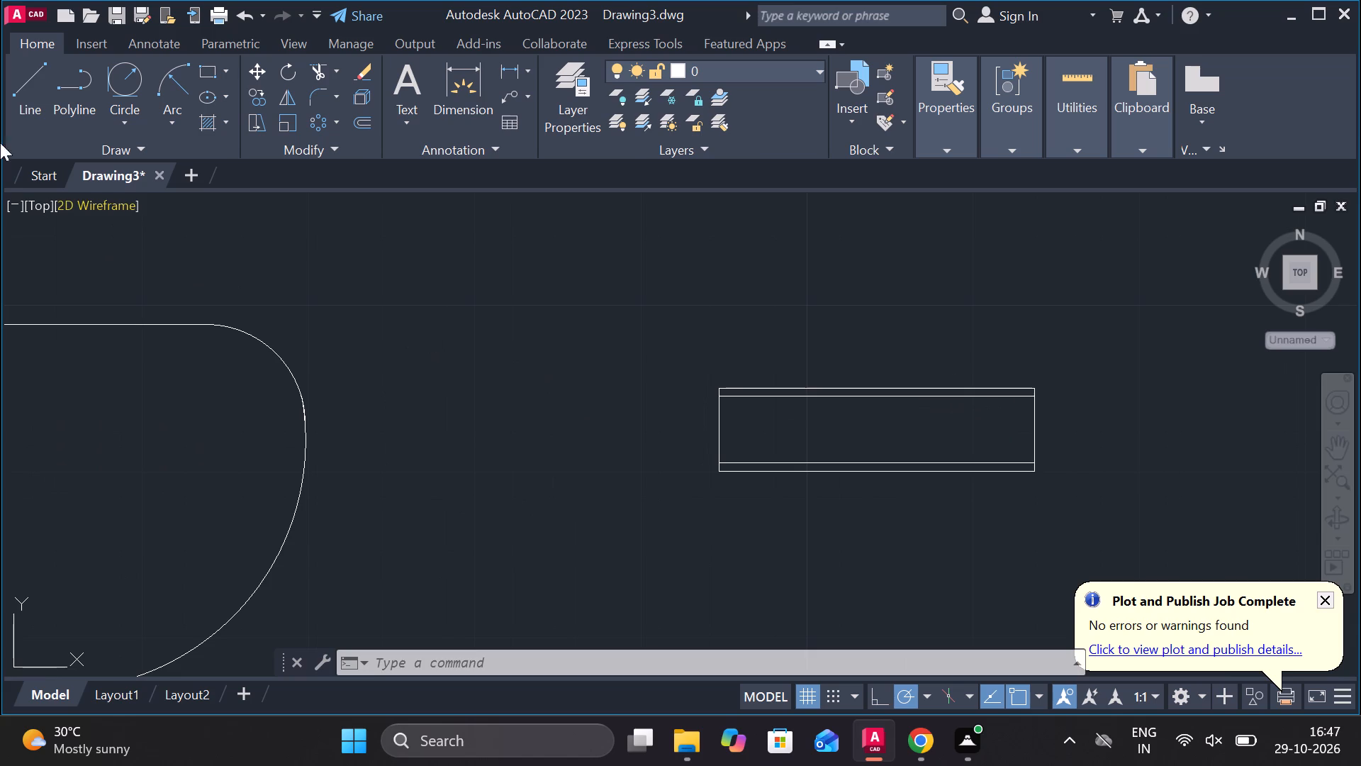
pyautogui.click(40, 66)
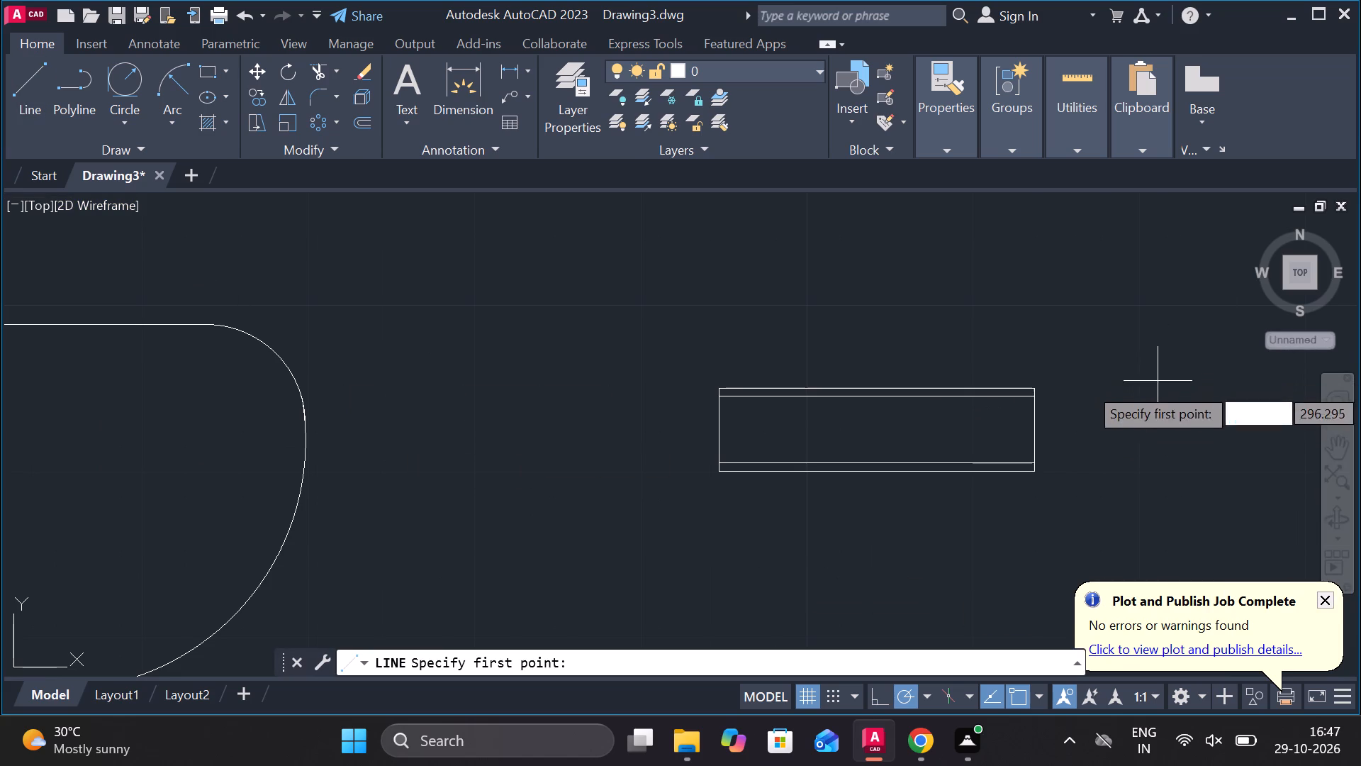
pyautogui.click(1027, 402)
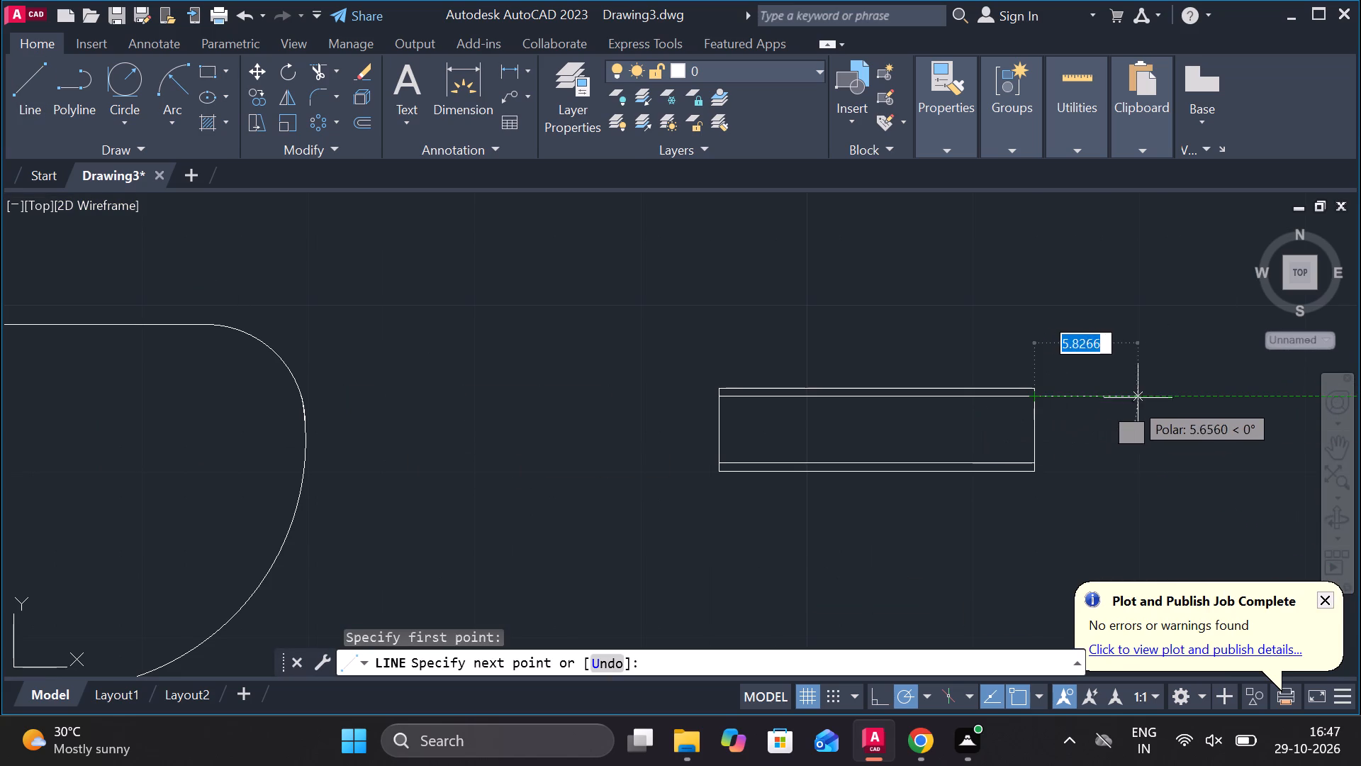
pyautogui.press('4')
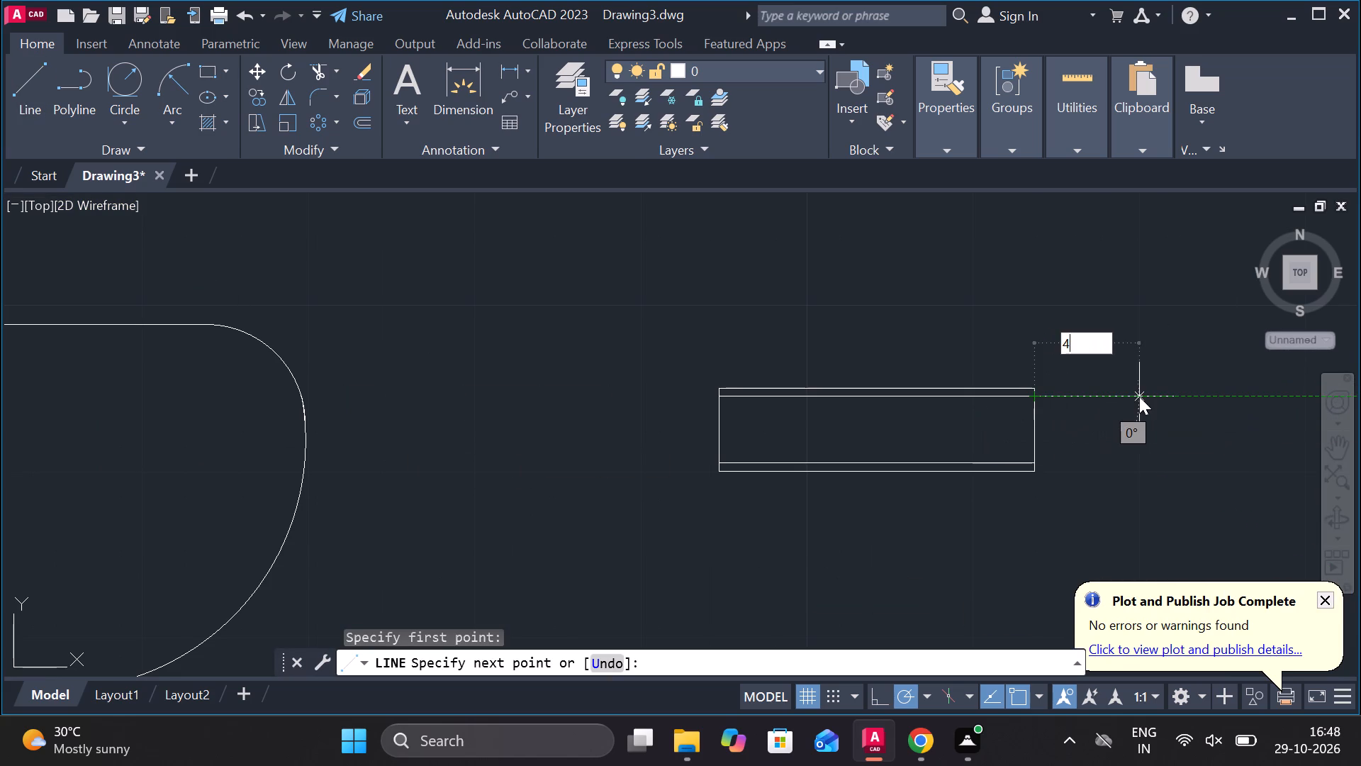
pyautogui.press('Return')
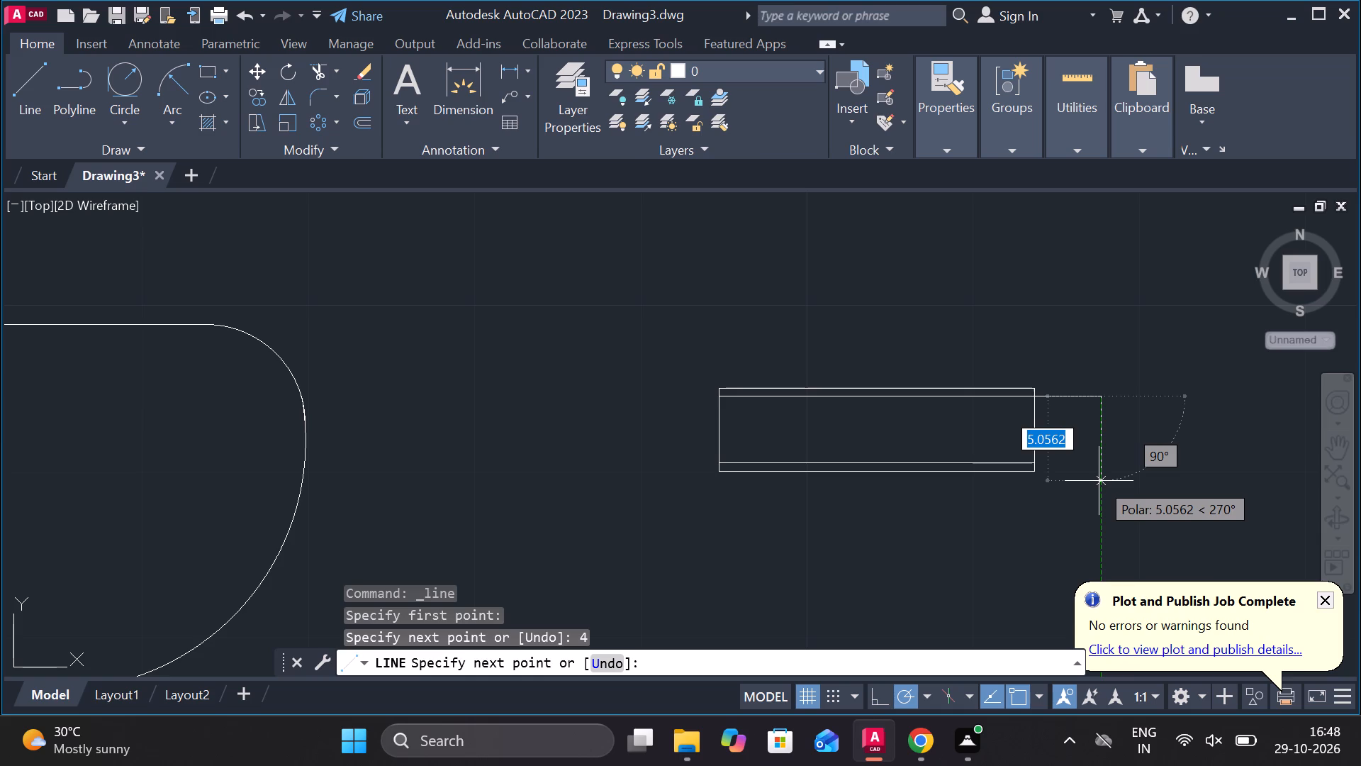
pyautogui.press('4')
pyautogui.press('Return')
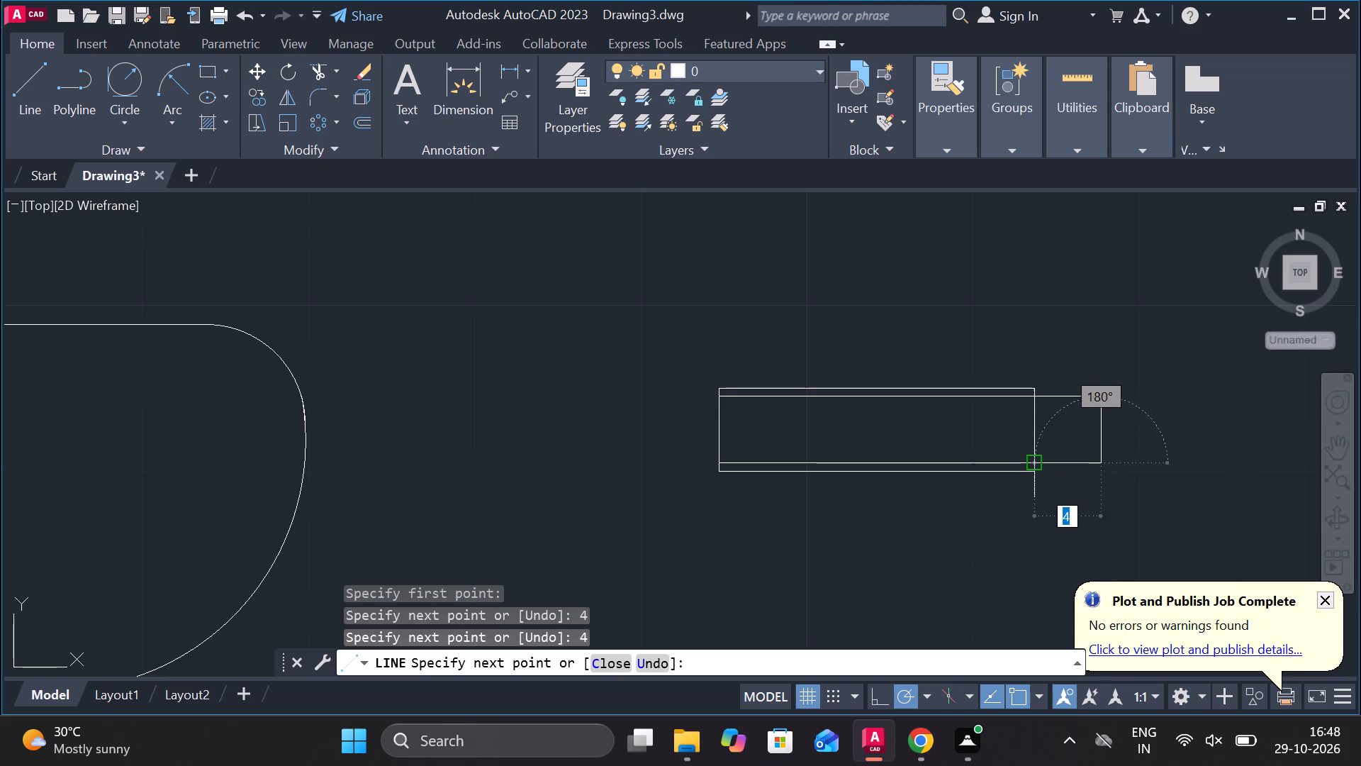
pyautogui.press('4')
pyautogui.press('Return')
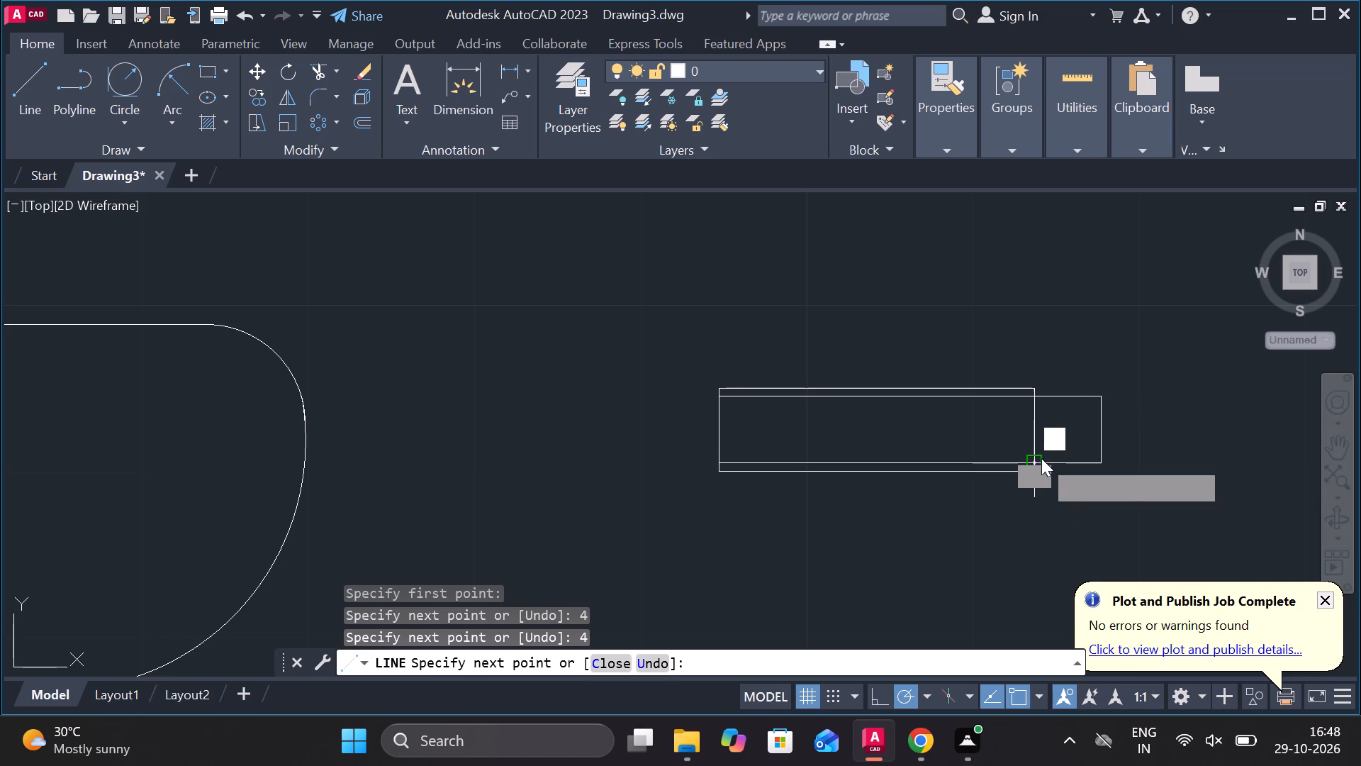
pyautogui.press('Escape')
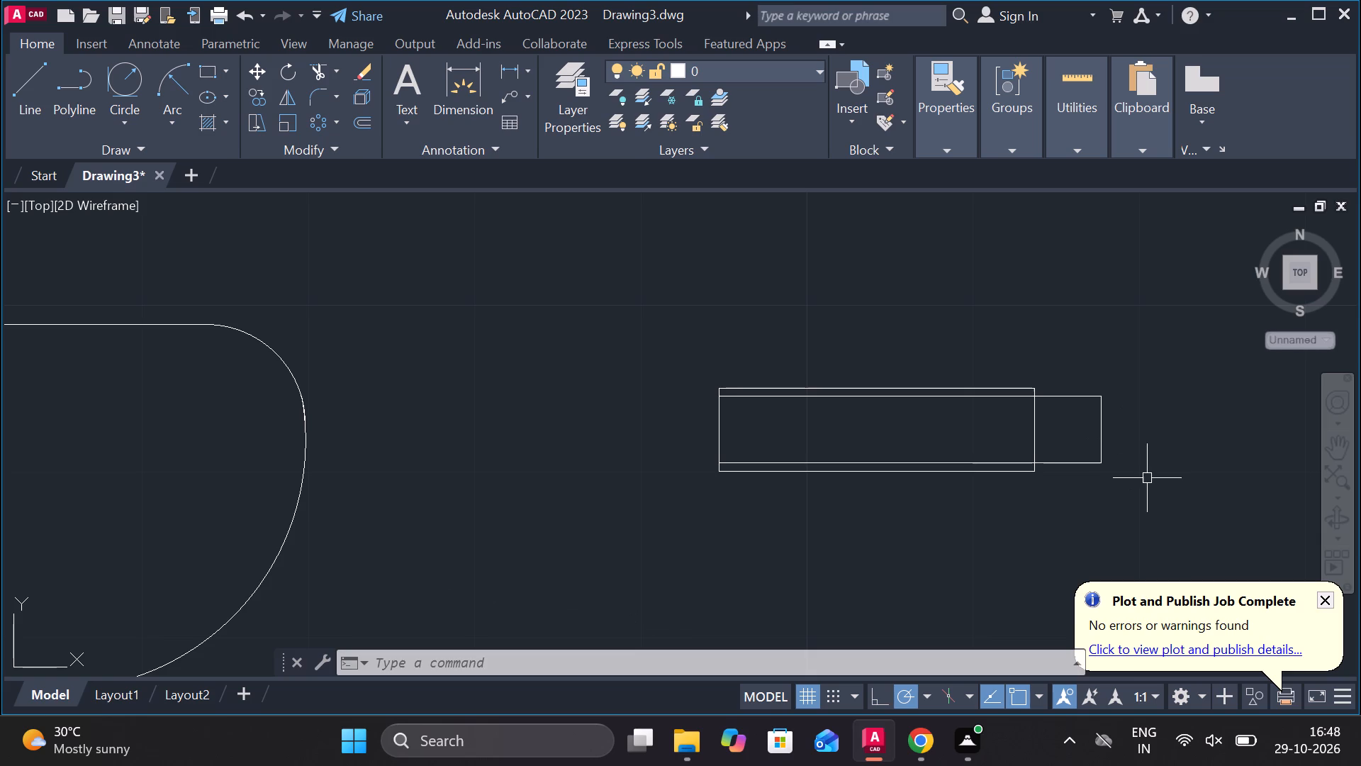
# Copy the extension's vertical end line 2 units to the right, using its midpoint as the base point.
pyautogui.click(1102, 438)
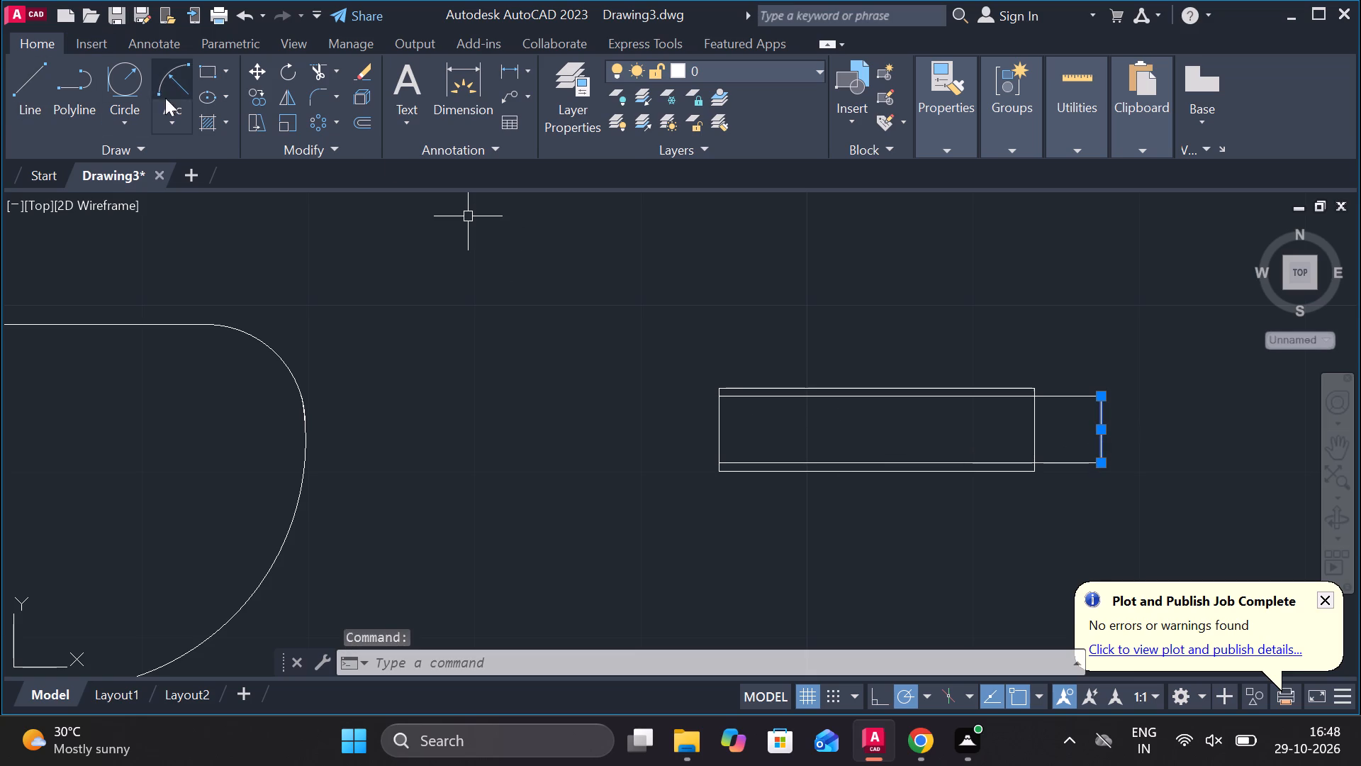
pyautogui.click(250, 101)
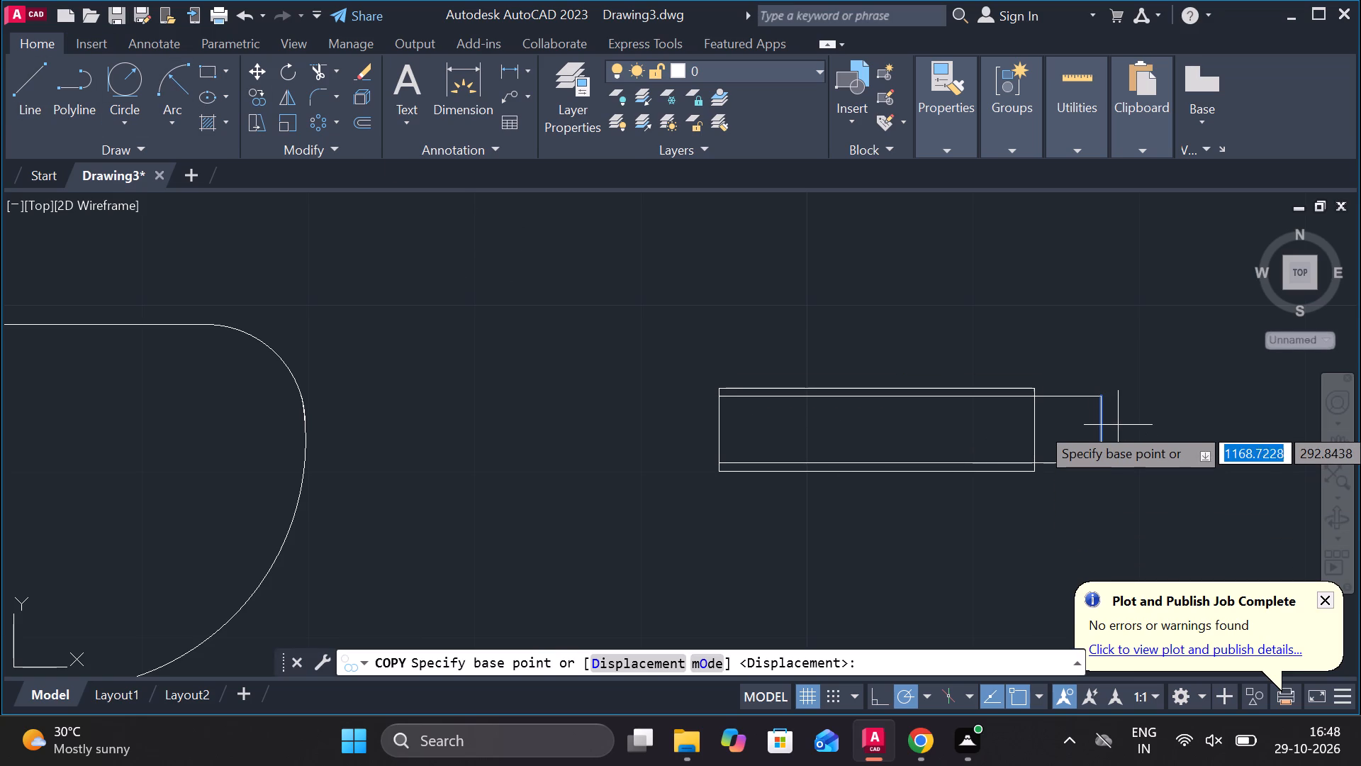
pyautogui.click(1104, 426)
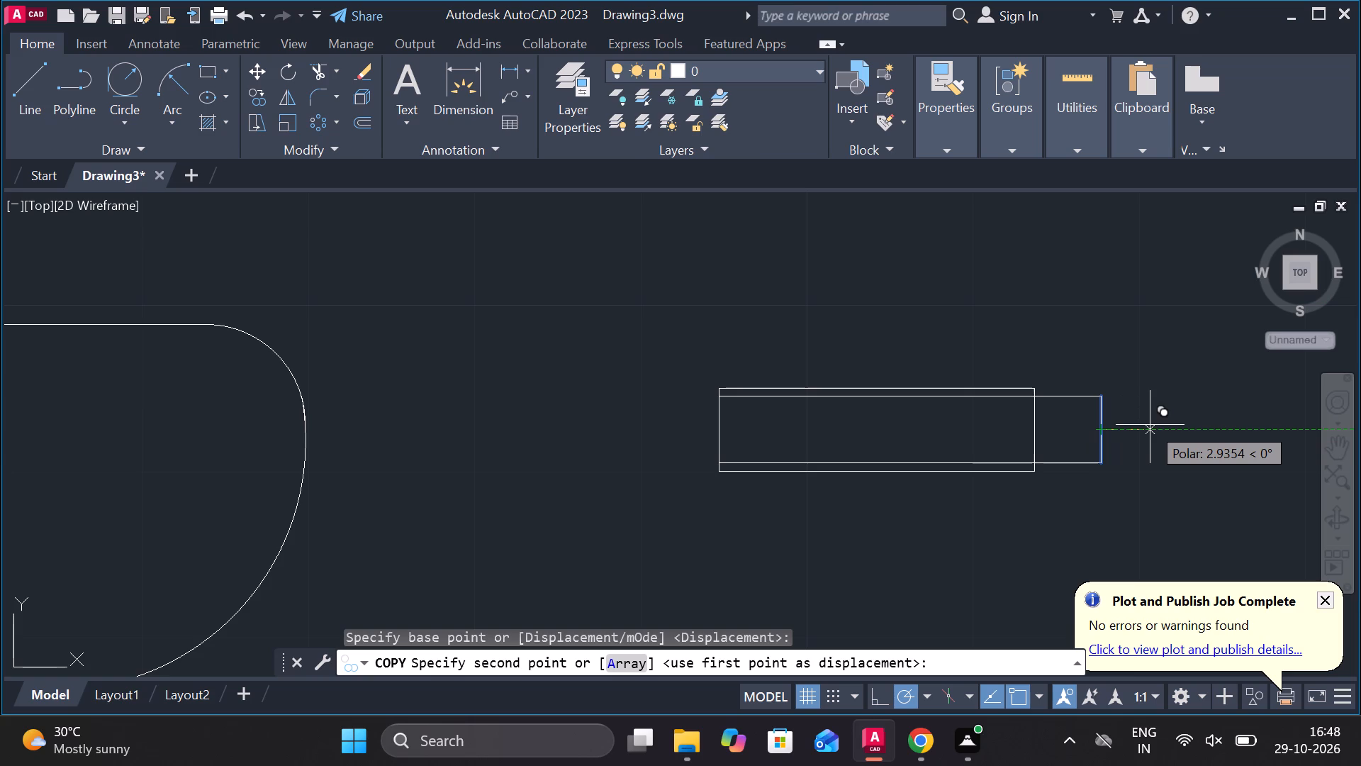
pyautogui.press('2')
pyautogui.press('Return')
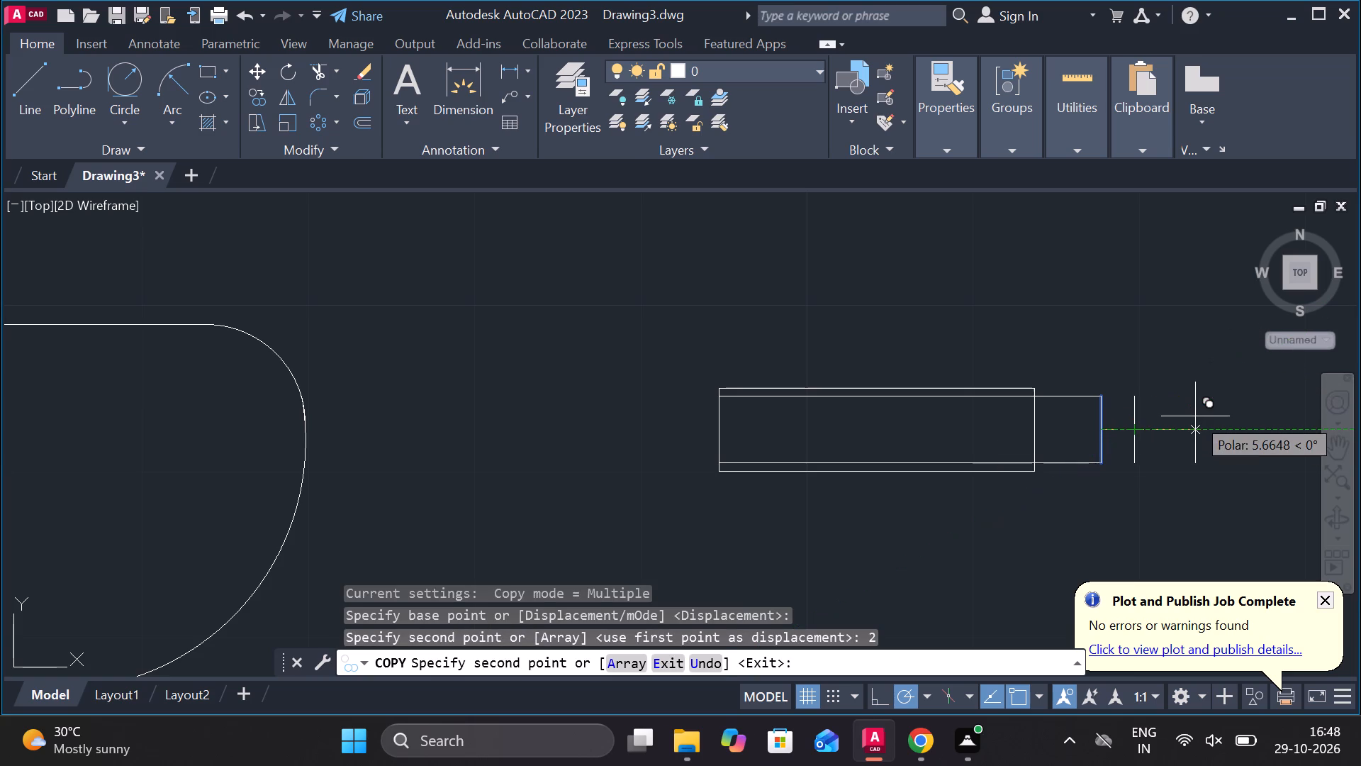
# Draw two slanted lines from the extension's lower and upper outer corners, meeting at the midpoint of the copied vertical line.
pyautogui.press('Escape')
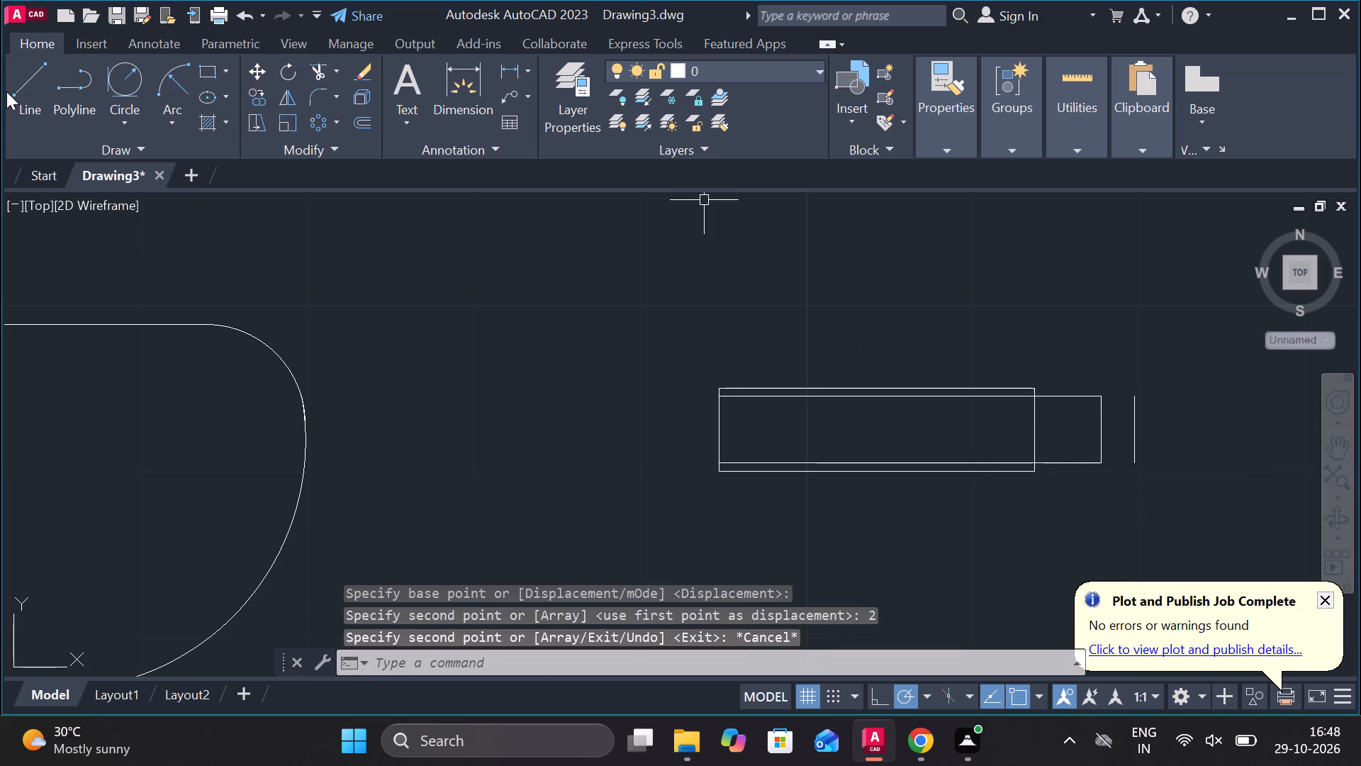
pyautogui.click(6, 91)
pyautogui.doubleClick(30, 86)
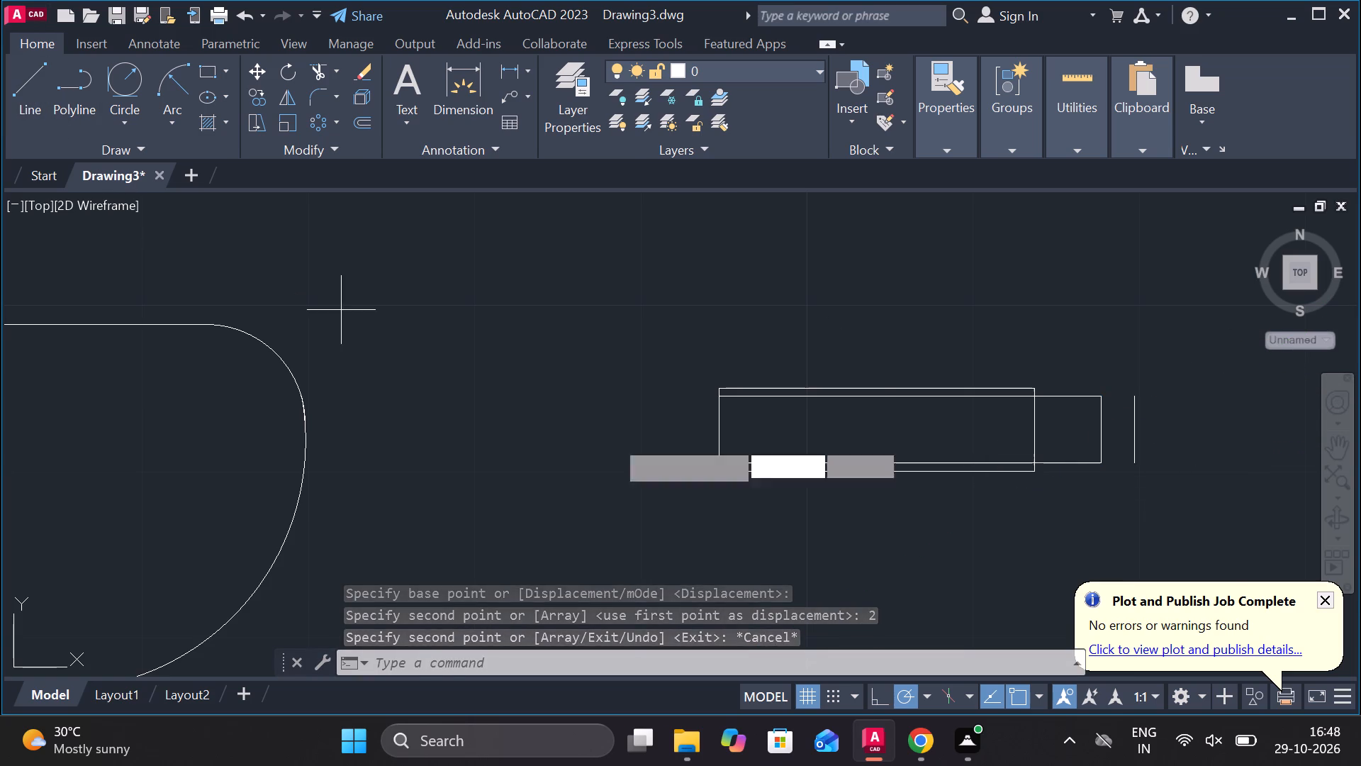
pyautogui.click(1103, 467)
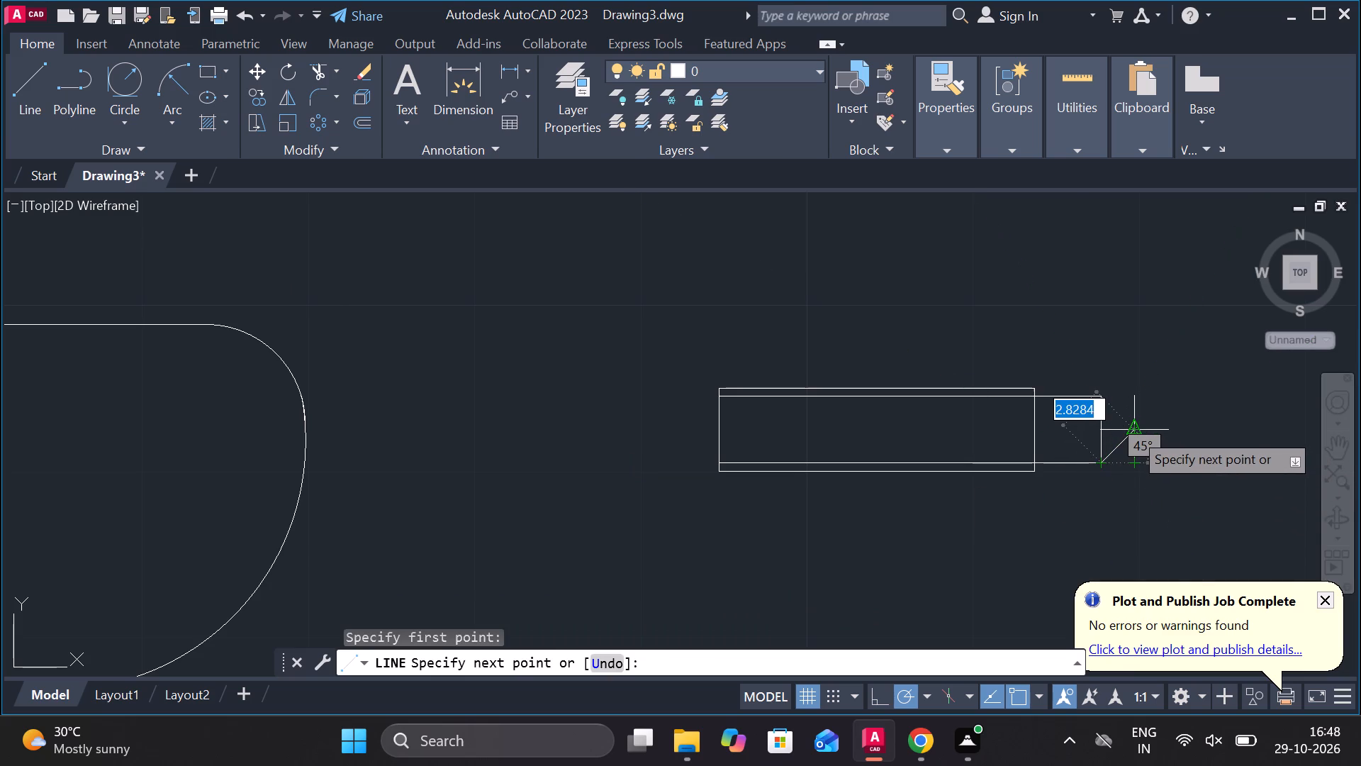
pyautogui.click(1132, 431)
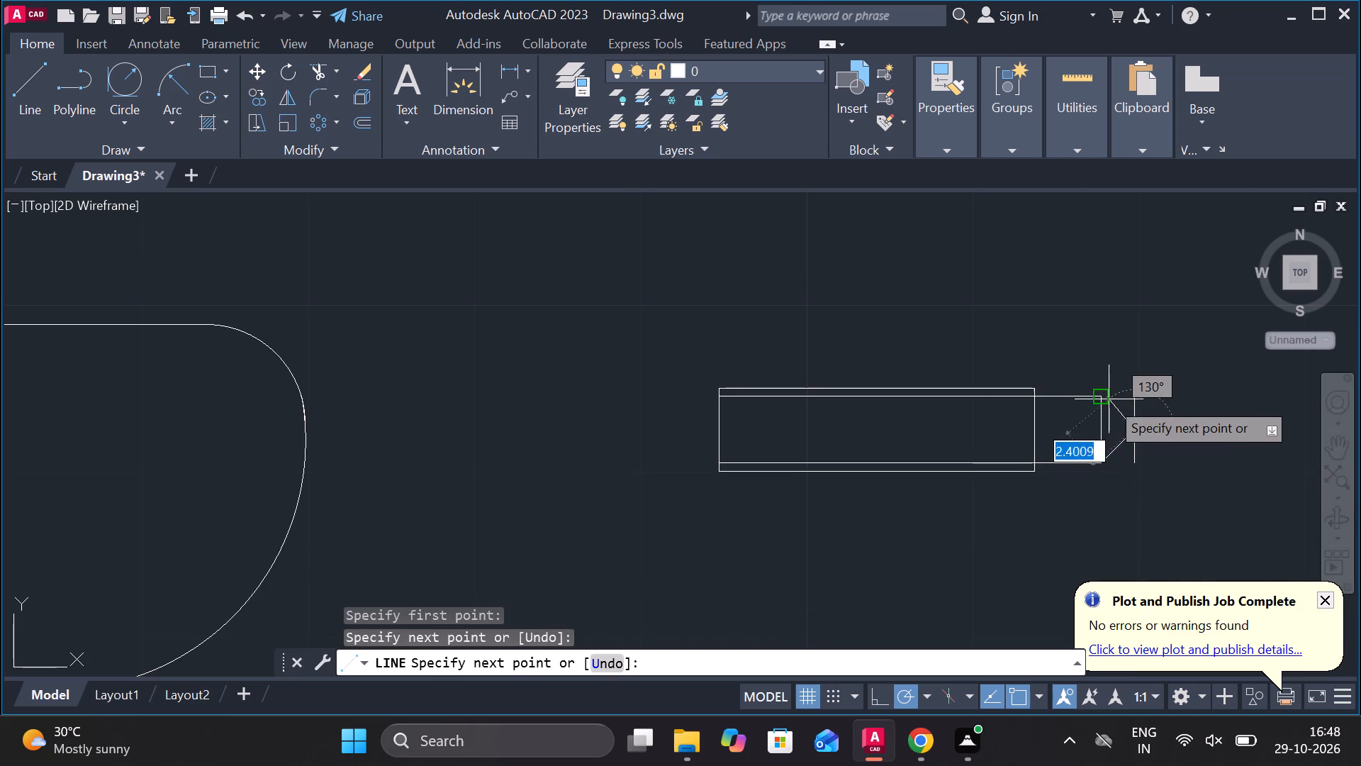
pyautogui.click(1097, 398)
pyautogui.press('Escape')
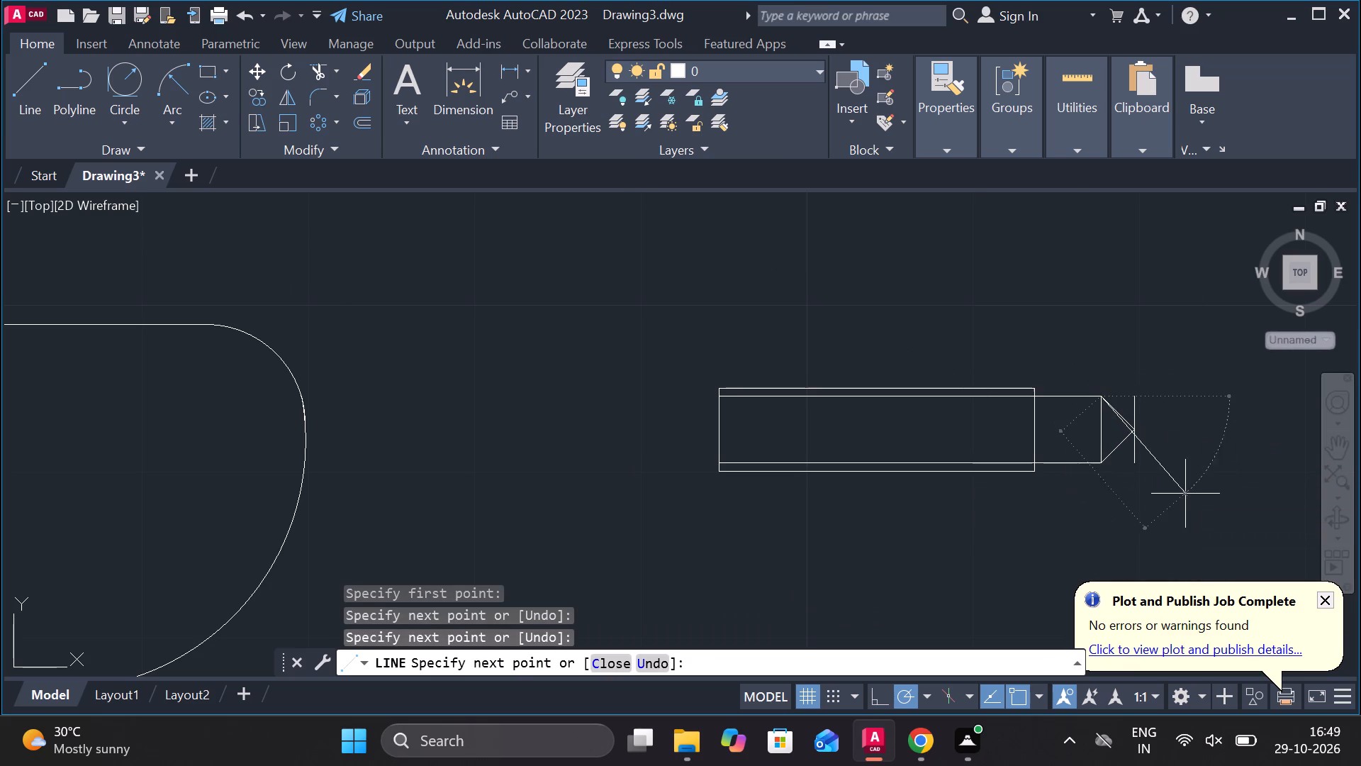
# Delete the copied vertical line at the tip of the pointed end.
pyautogui.click(1131, 457)
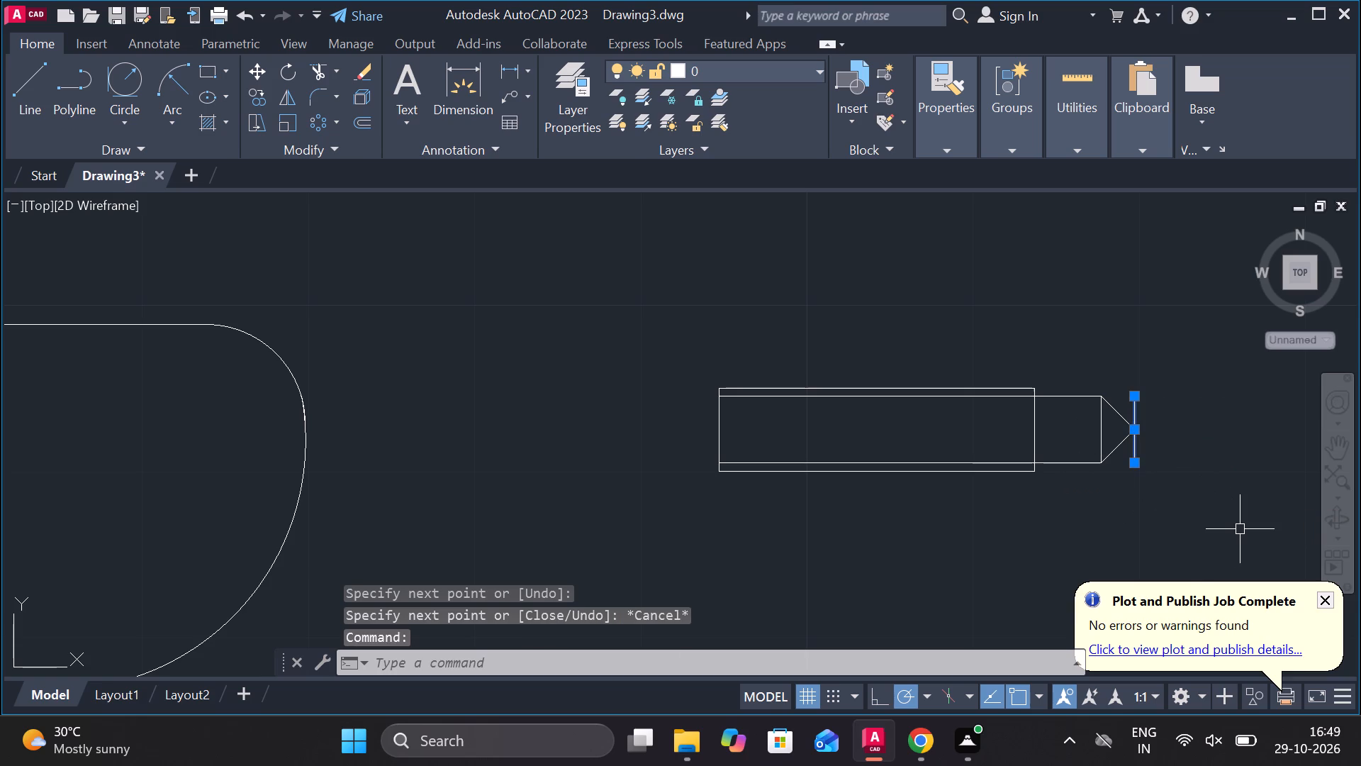
pyautogui.press('Delete')
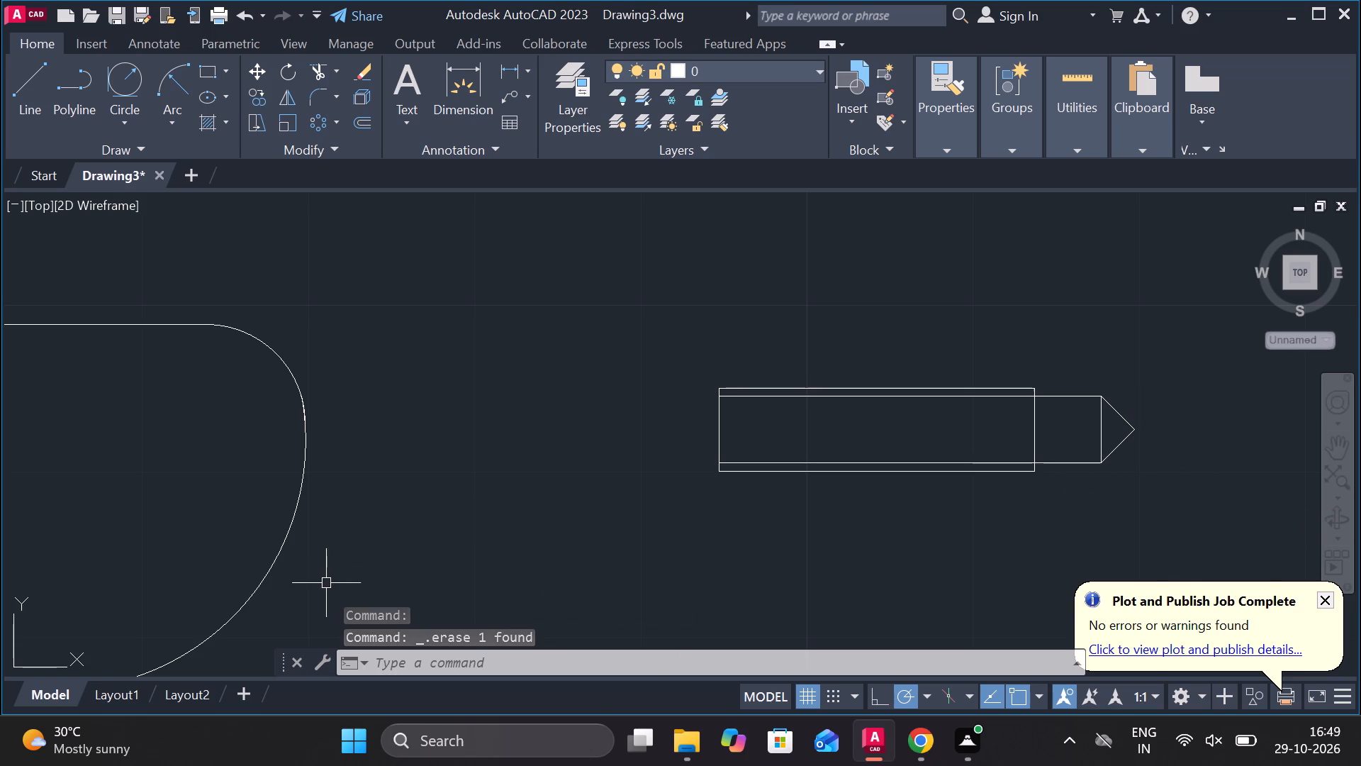
# Copy the rectangle's left vertical edge 9 units to the left, using its midpoint as the base point.
pyautogui.click(35, 93)
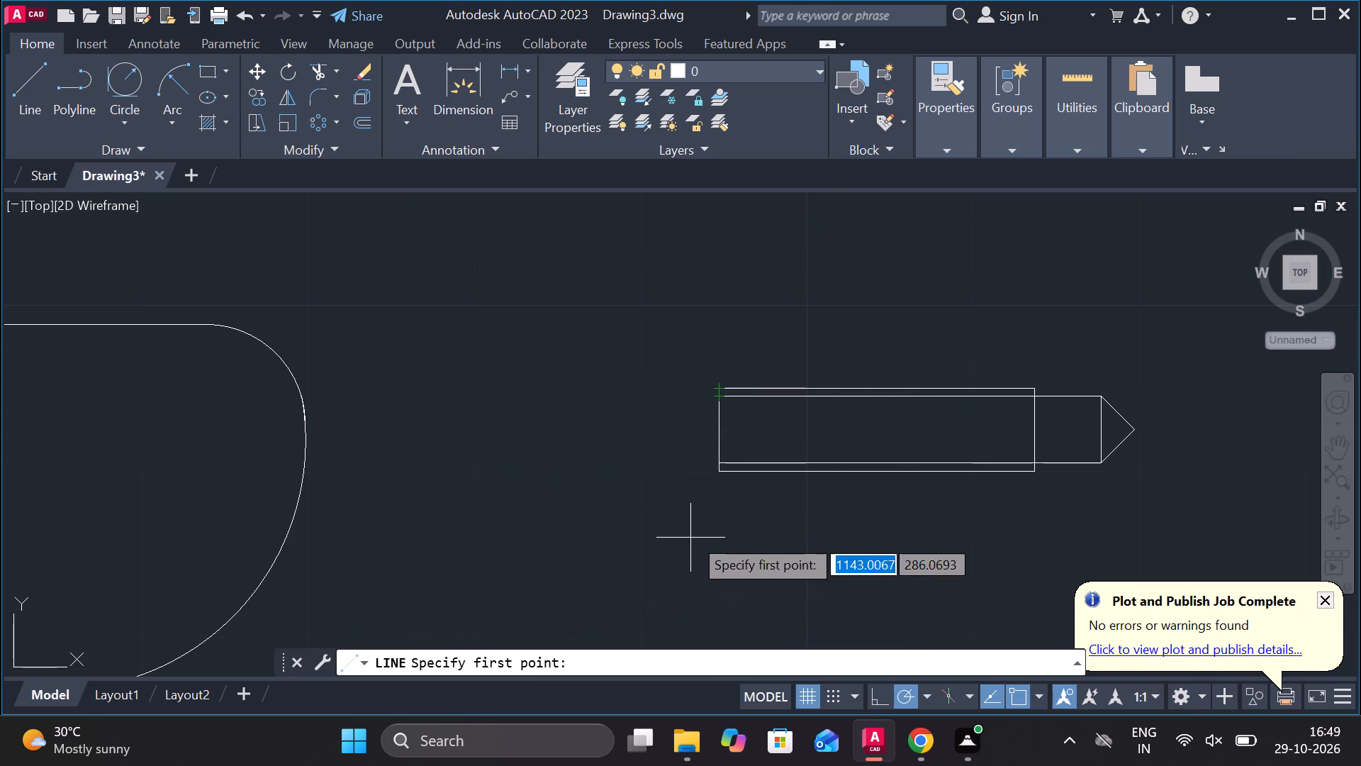
pyautogui.press('Escape')
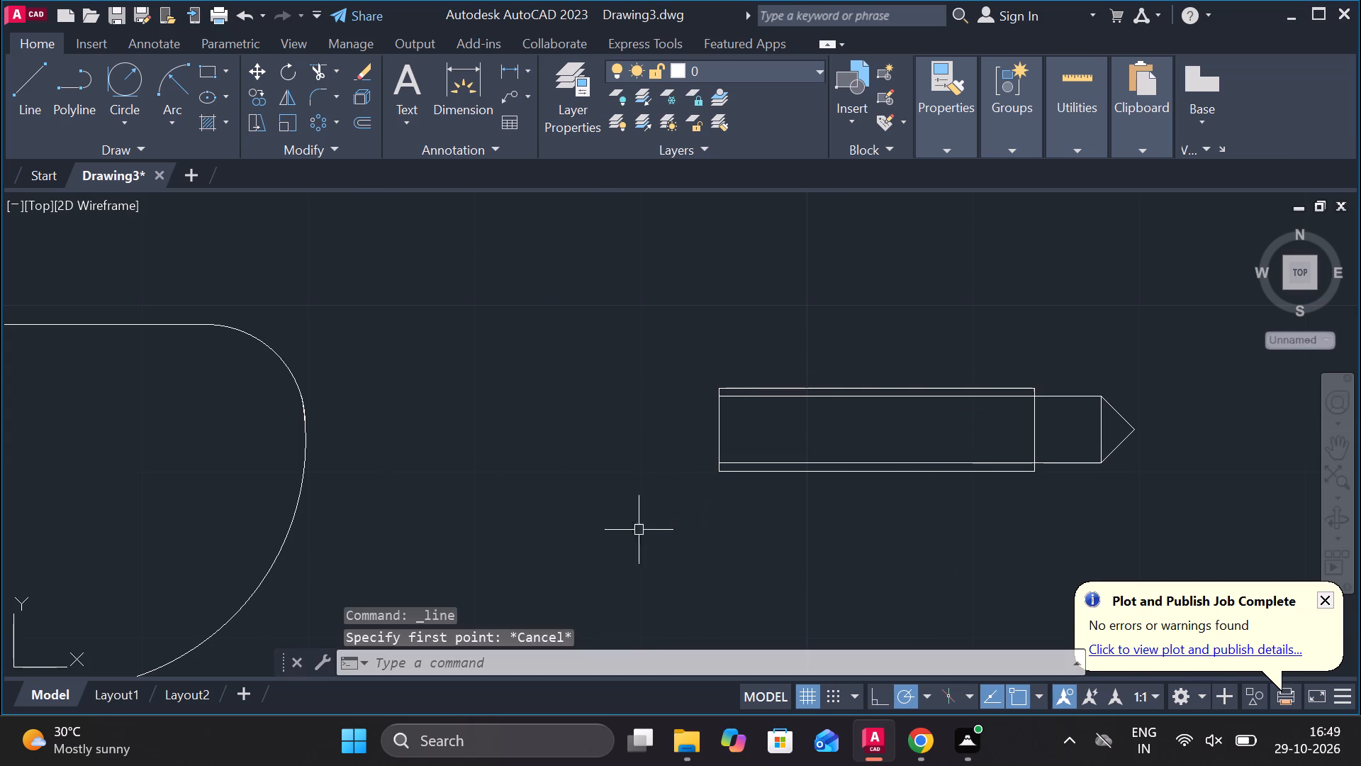
pyautogui.click(718, 425)
pyautogui.click(251, 100)
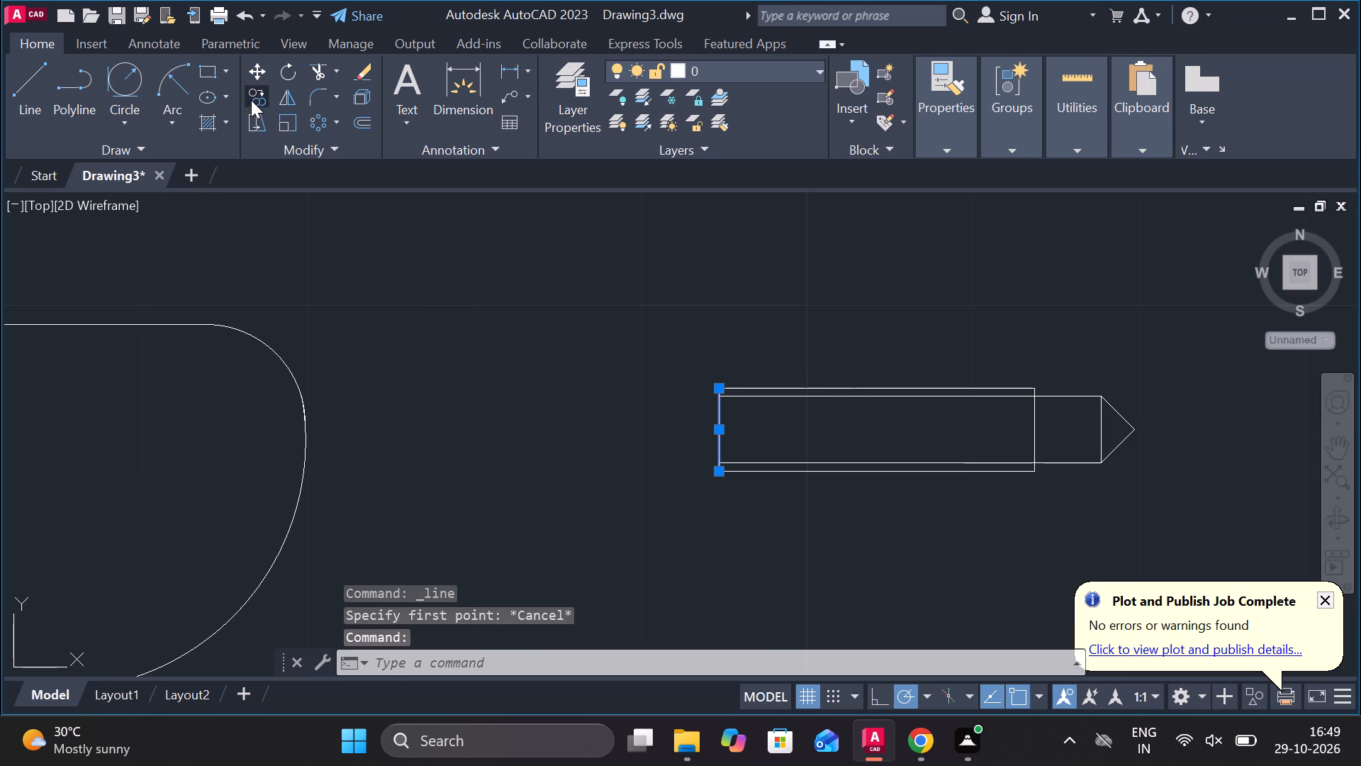
pyautogui.click(723, 426)
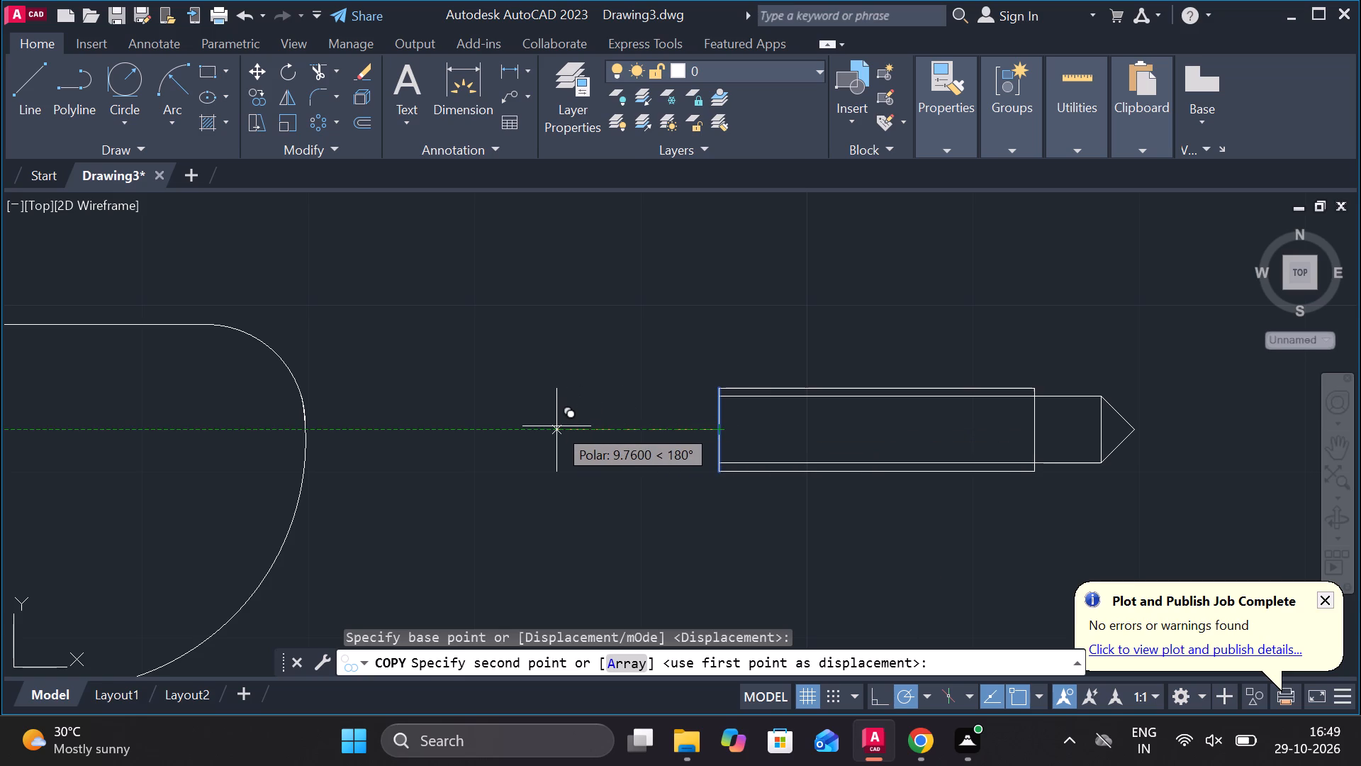
pyautogui.press('9')
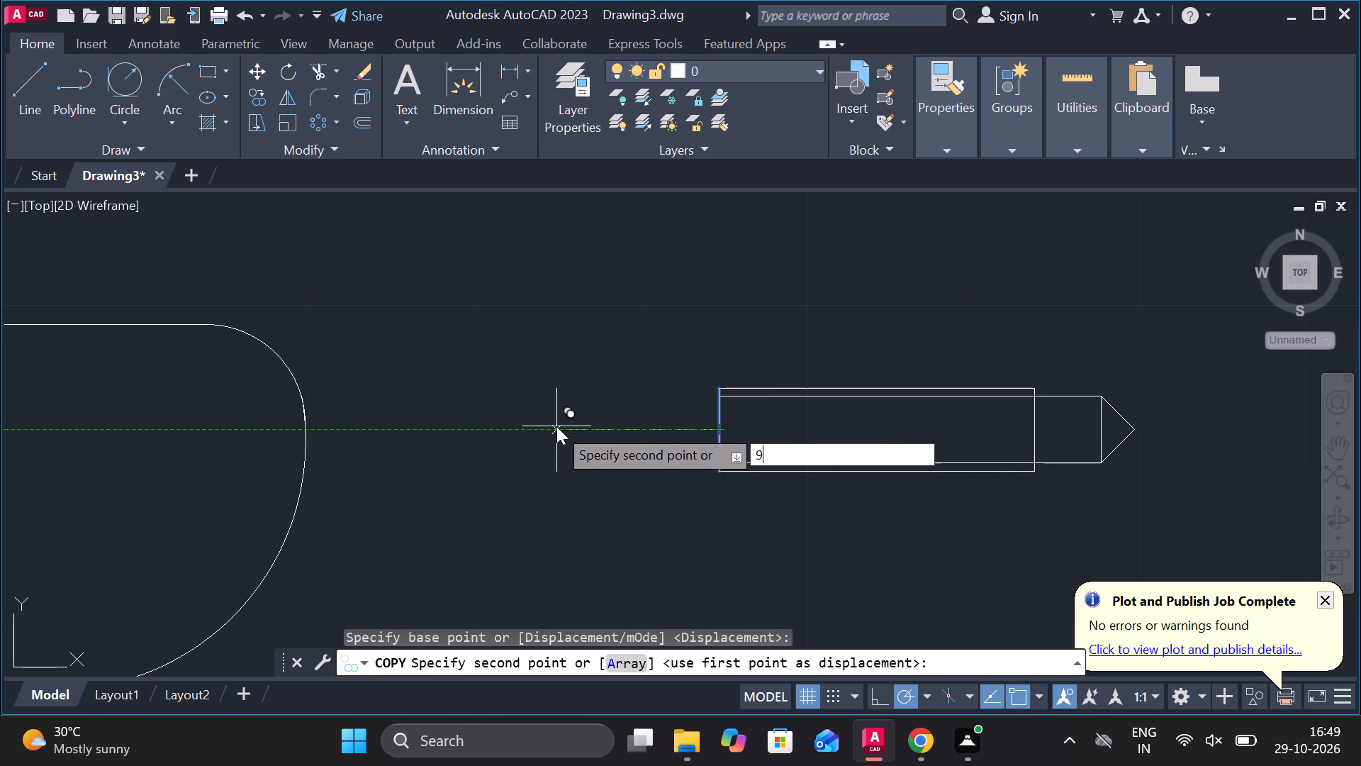
pyautogui.press('Return')
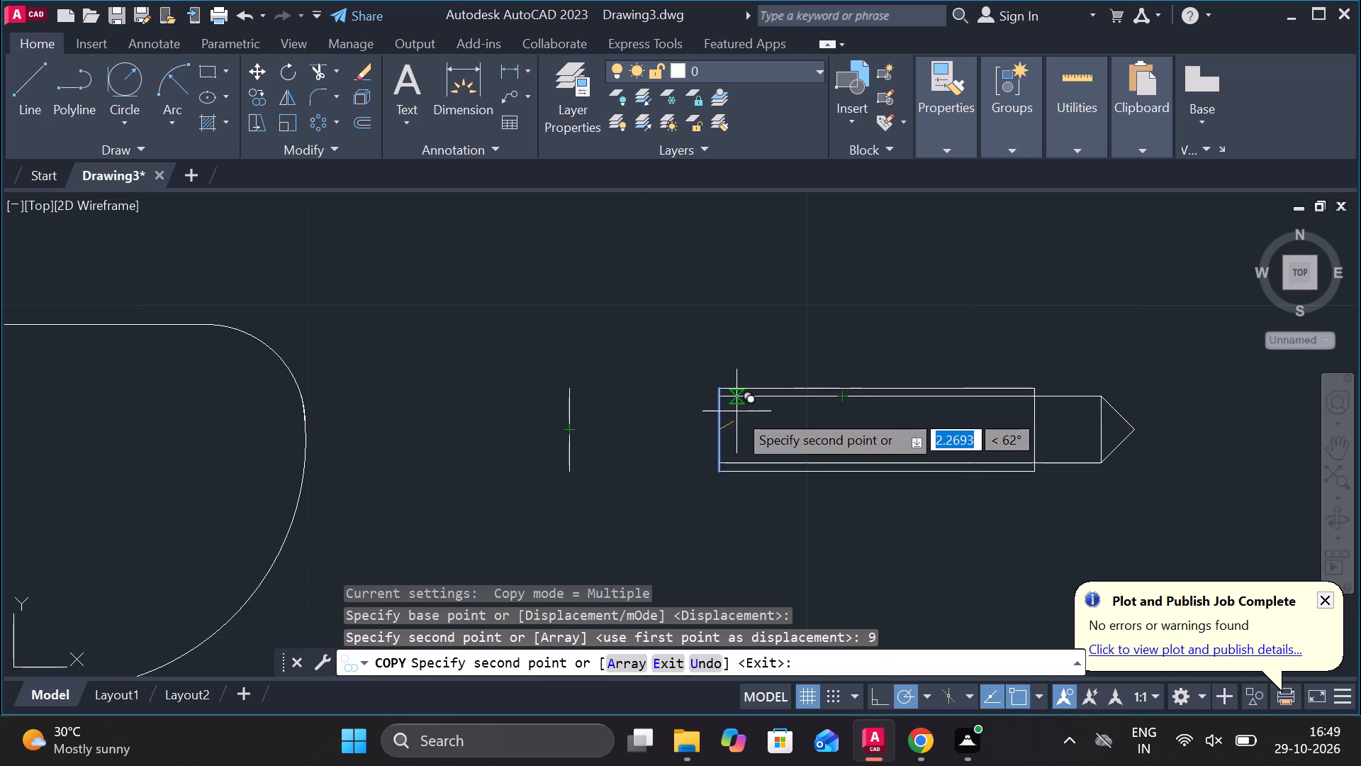
pyautogui.press('Escape')
# Stretch the copied vertical line by 0.5 upward at its top end and 0.5 downward at its bottom end.
pyautogui.click(571, 406)
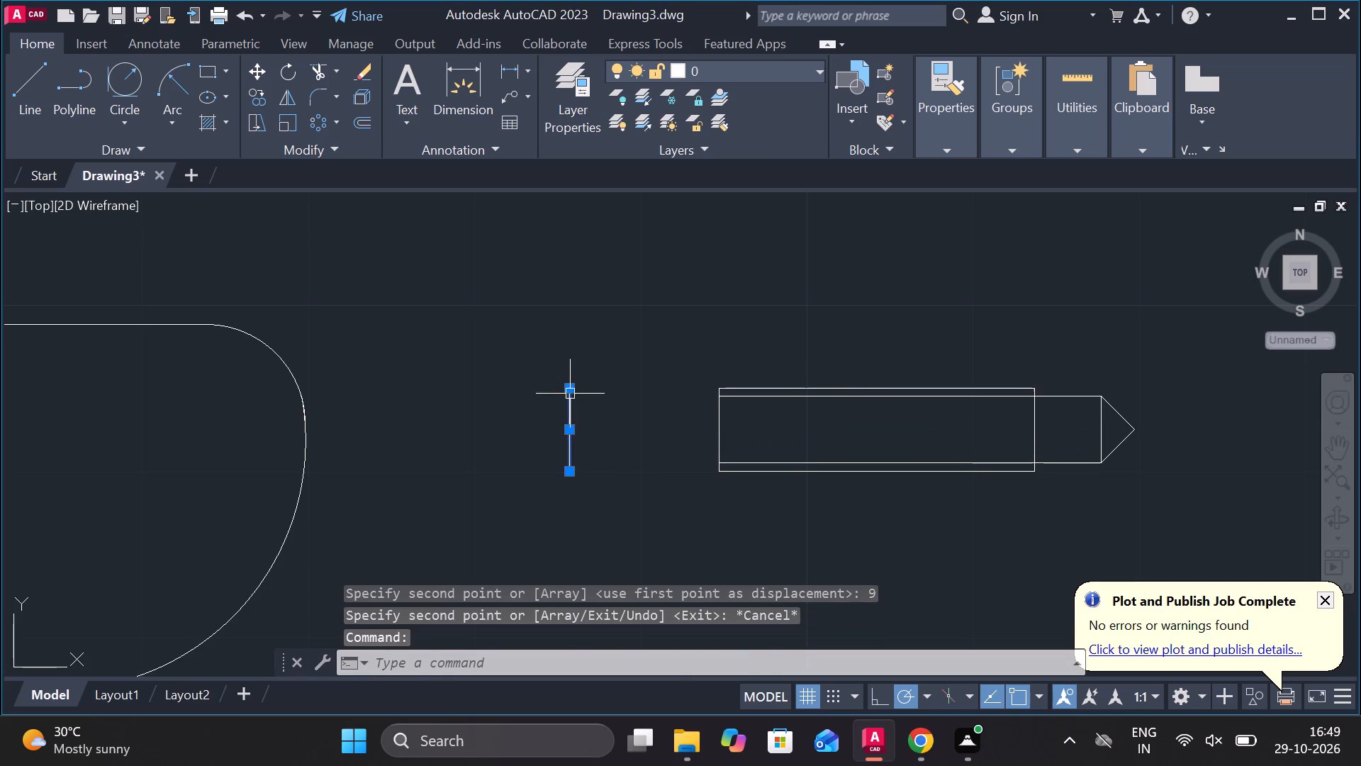
pyautogui.click(568, 381)
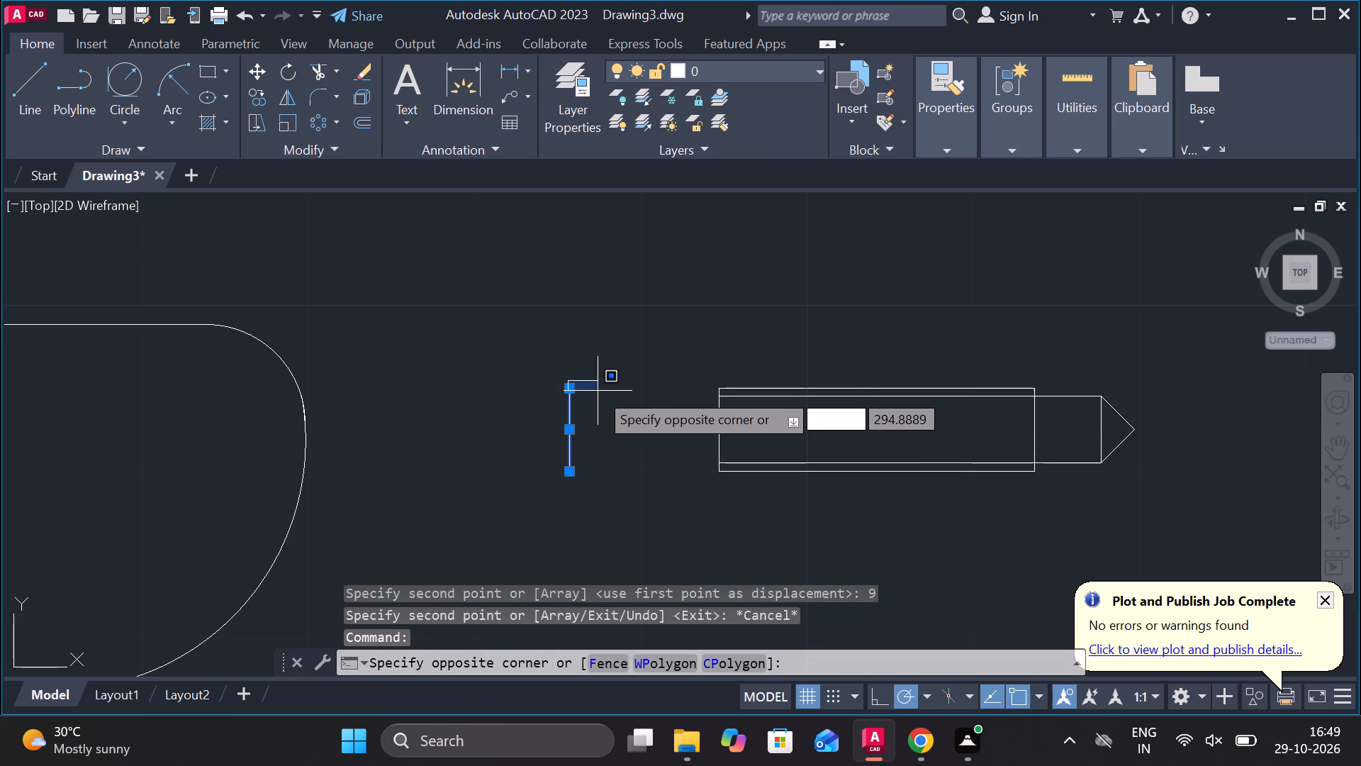
pyautogui.press('Escape')
pyautogui.click(573, 393)
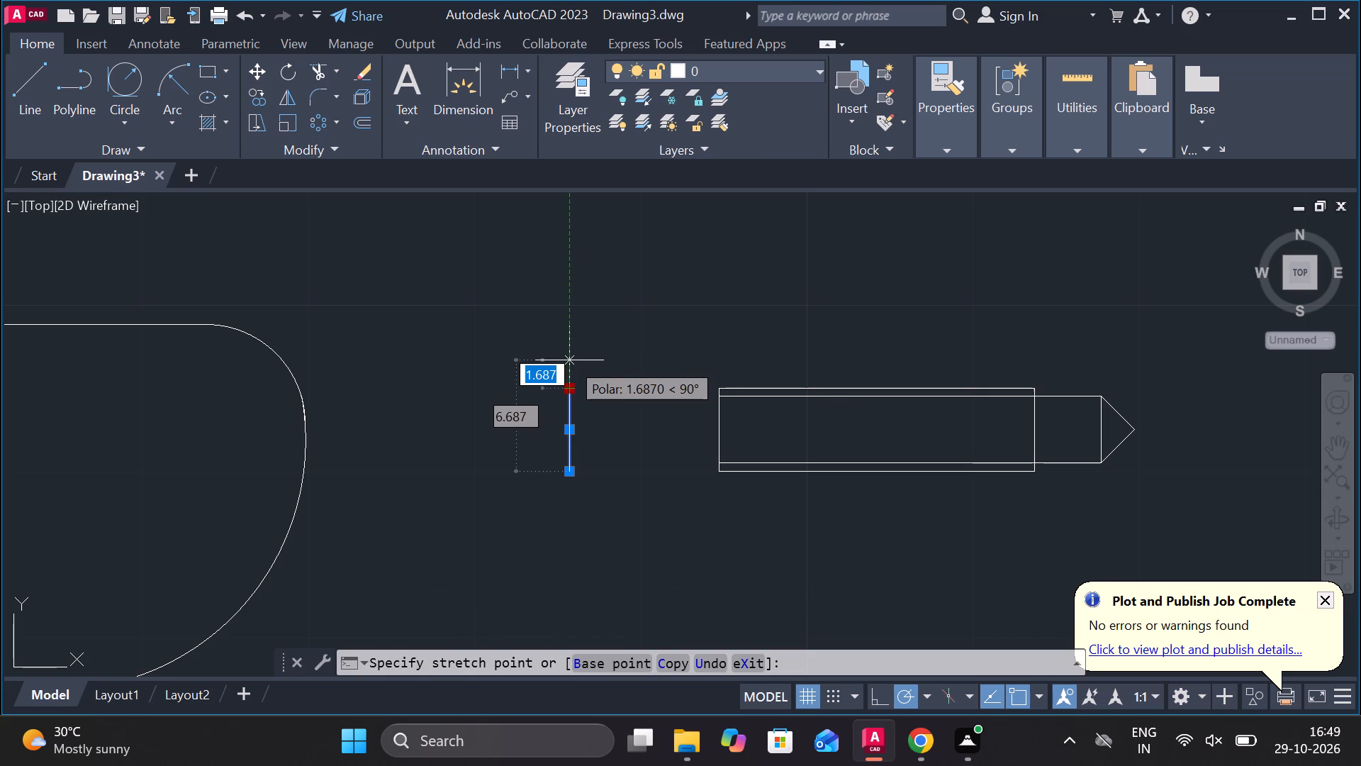
pyautogui.press('1')
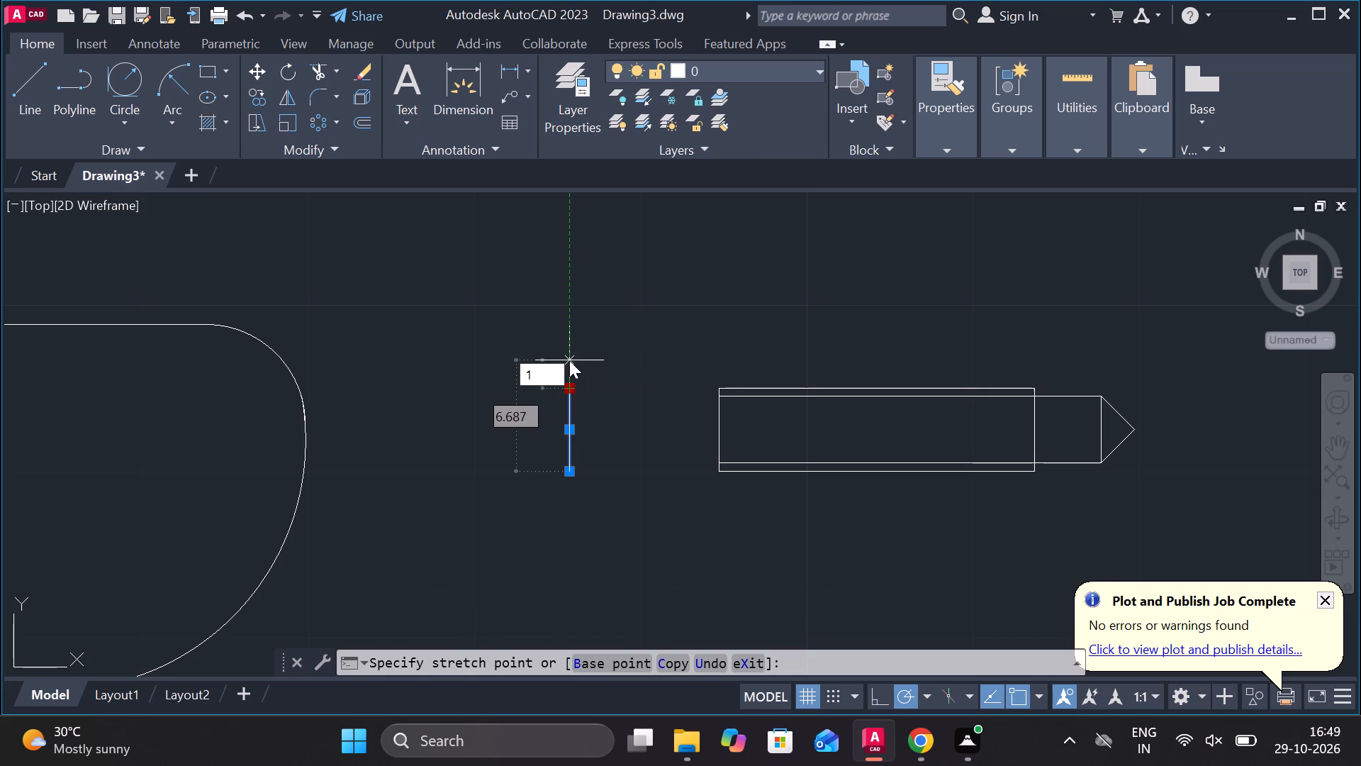
pyautogui.press('BackSpace')
pyautogui.write('0.')
pyautogui.press('5')
pyautogui.press('Return')
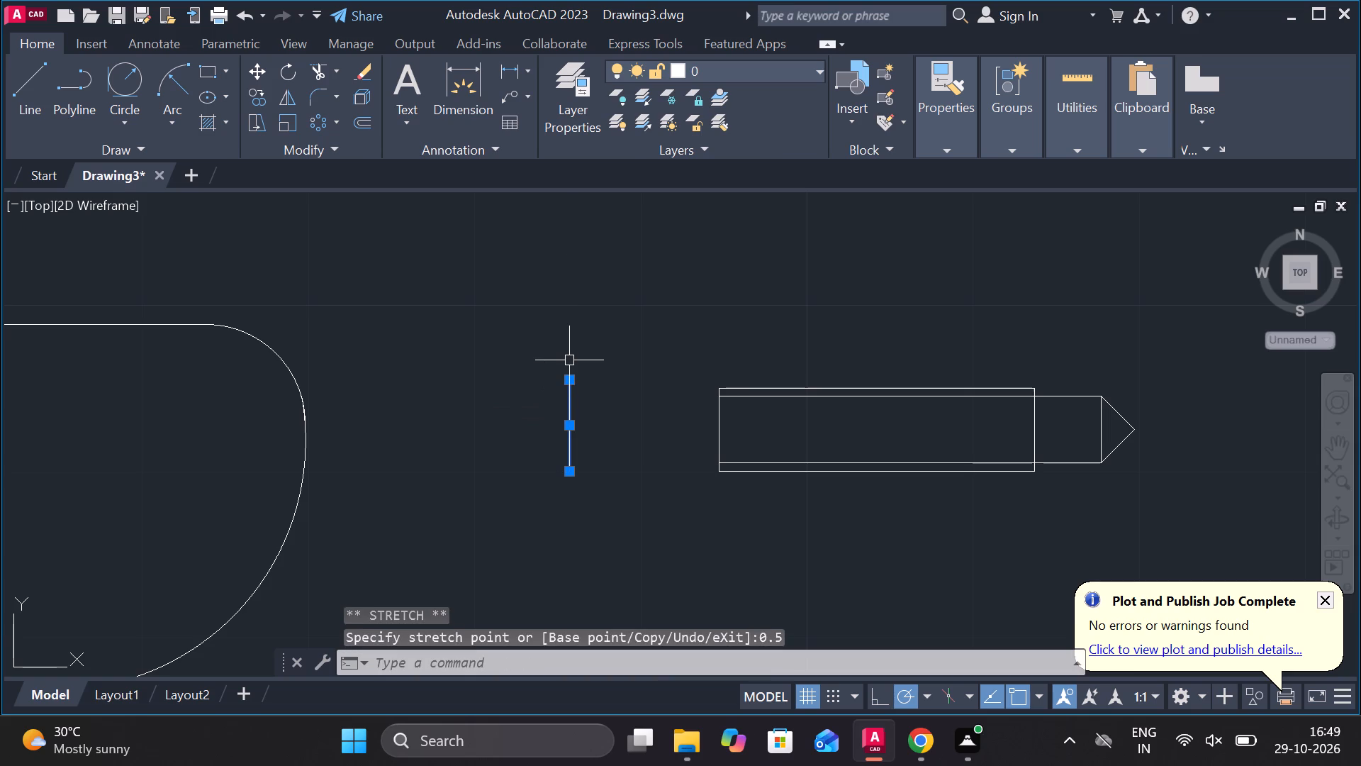
pyautogui.click(569, 467)
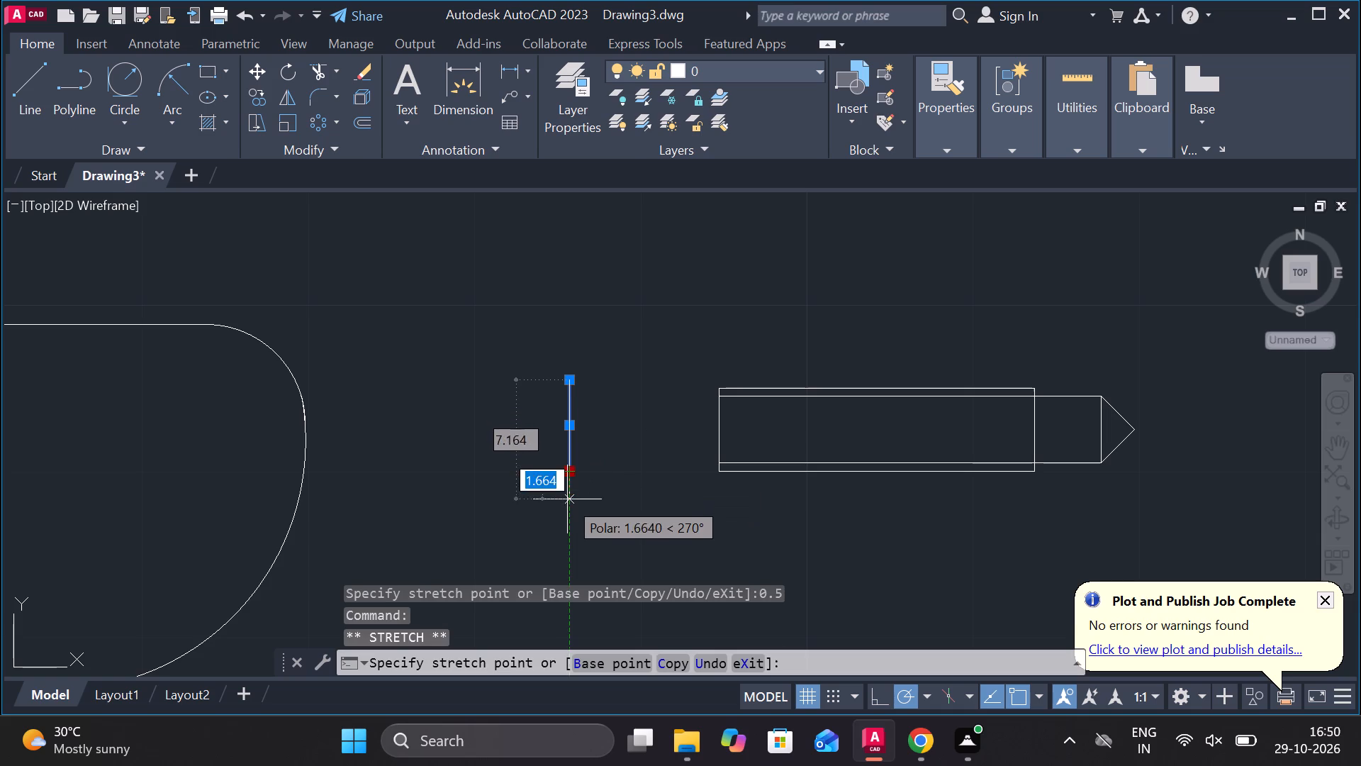
pyautogui.write('0.')
pyautogui.press('5')
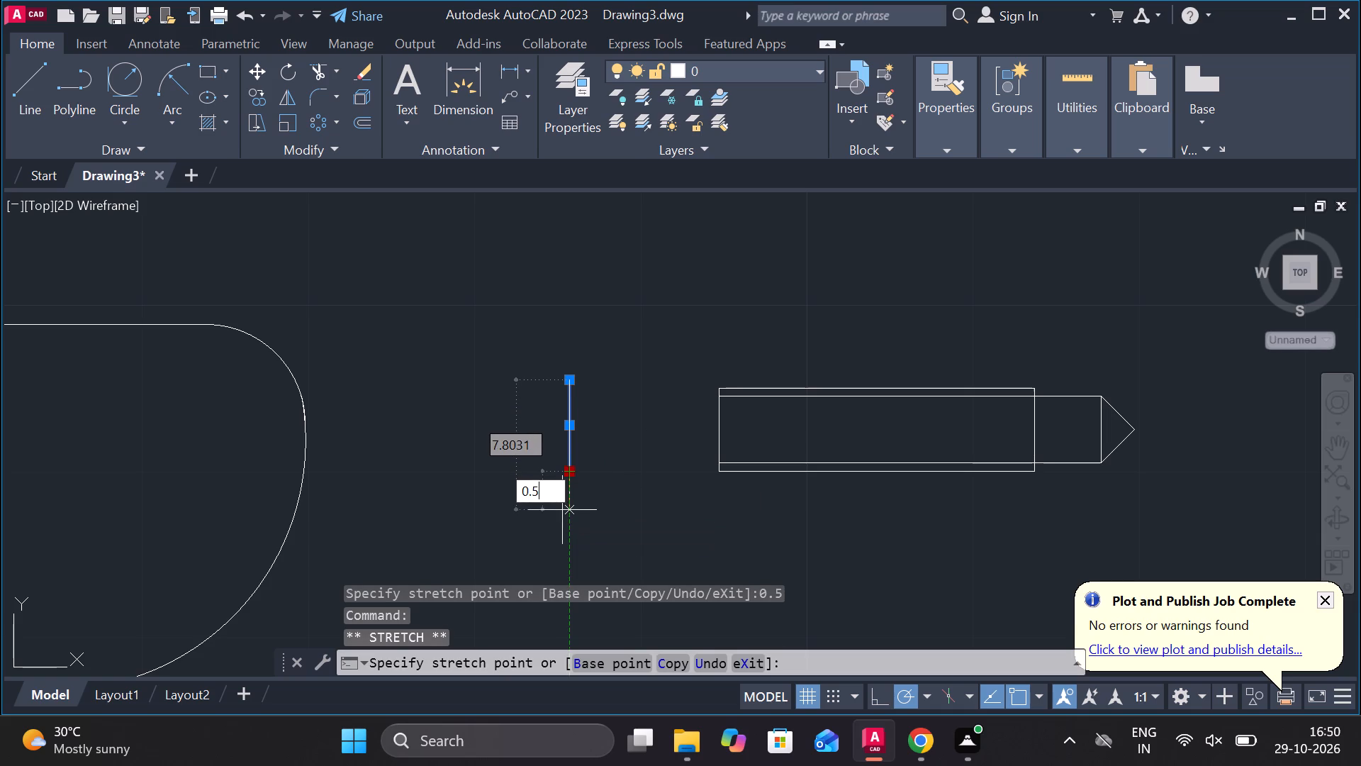
pyautogui.press('Return')
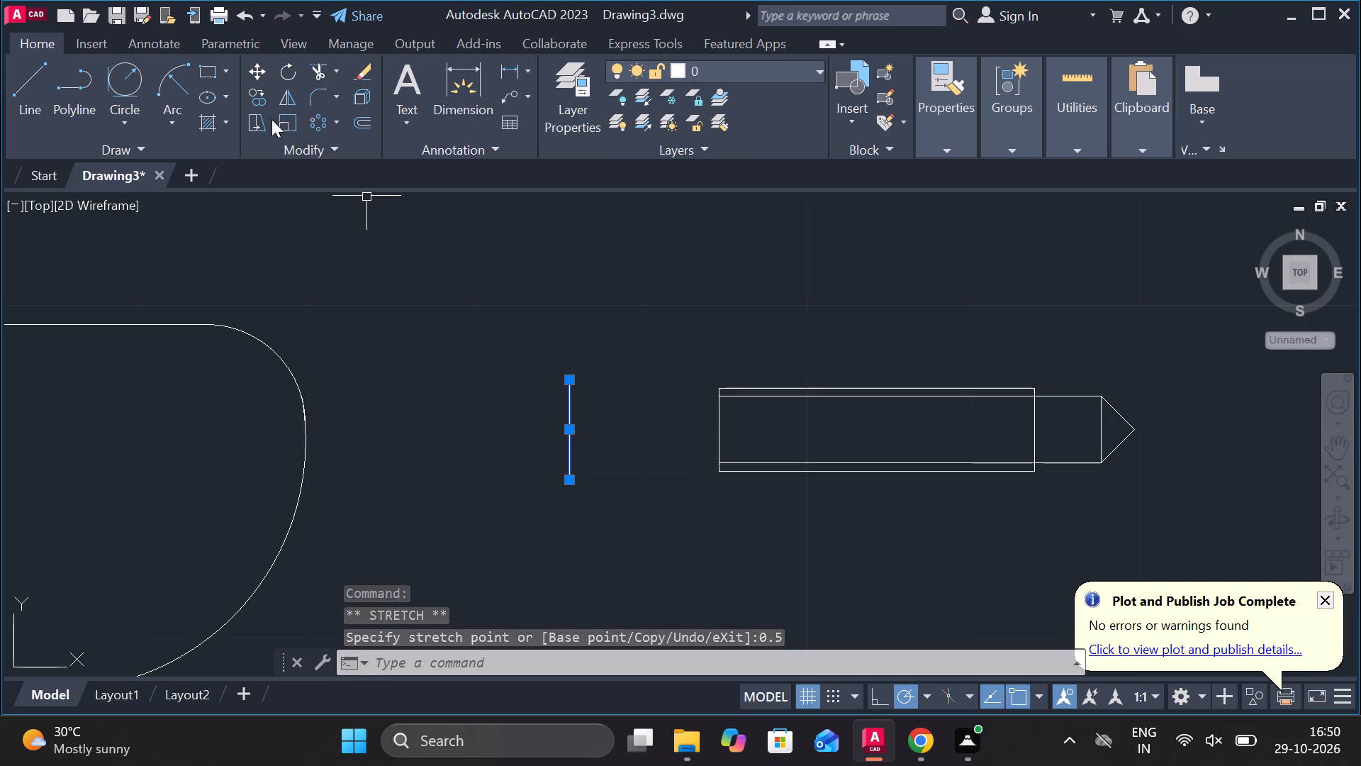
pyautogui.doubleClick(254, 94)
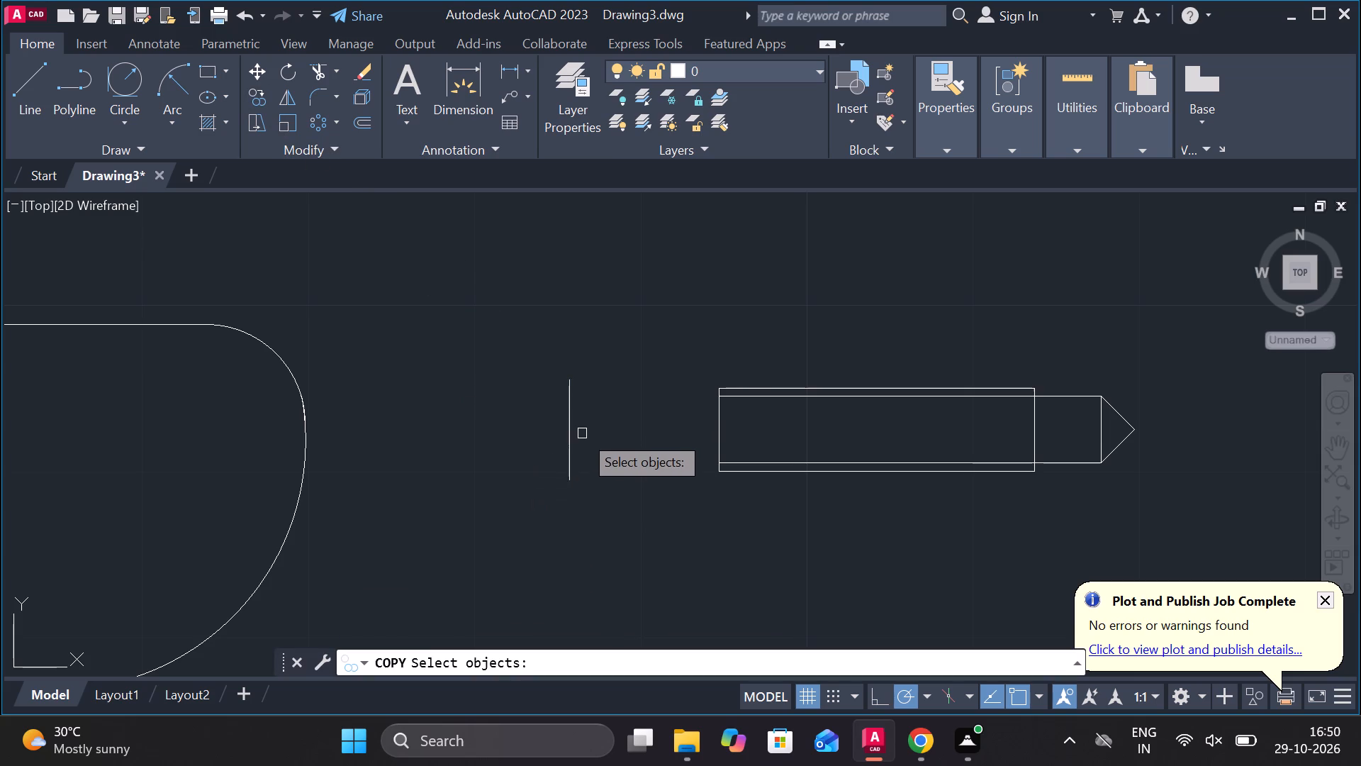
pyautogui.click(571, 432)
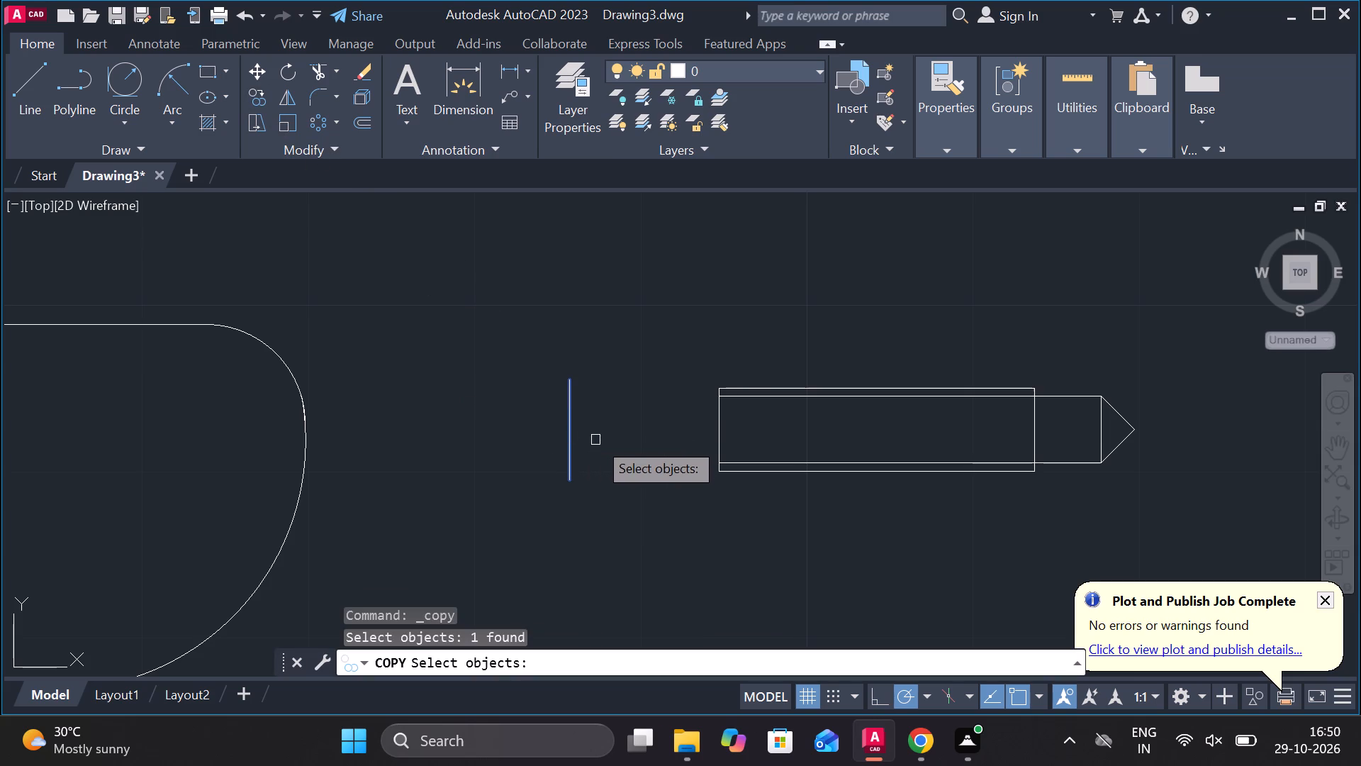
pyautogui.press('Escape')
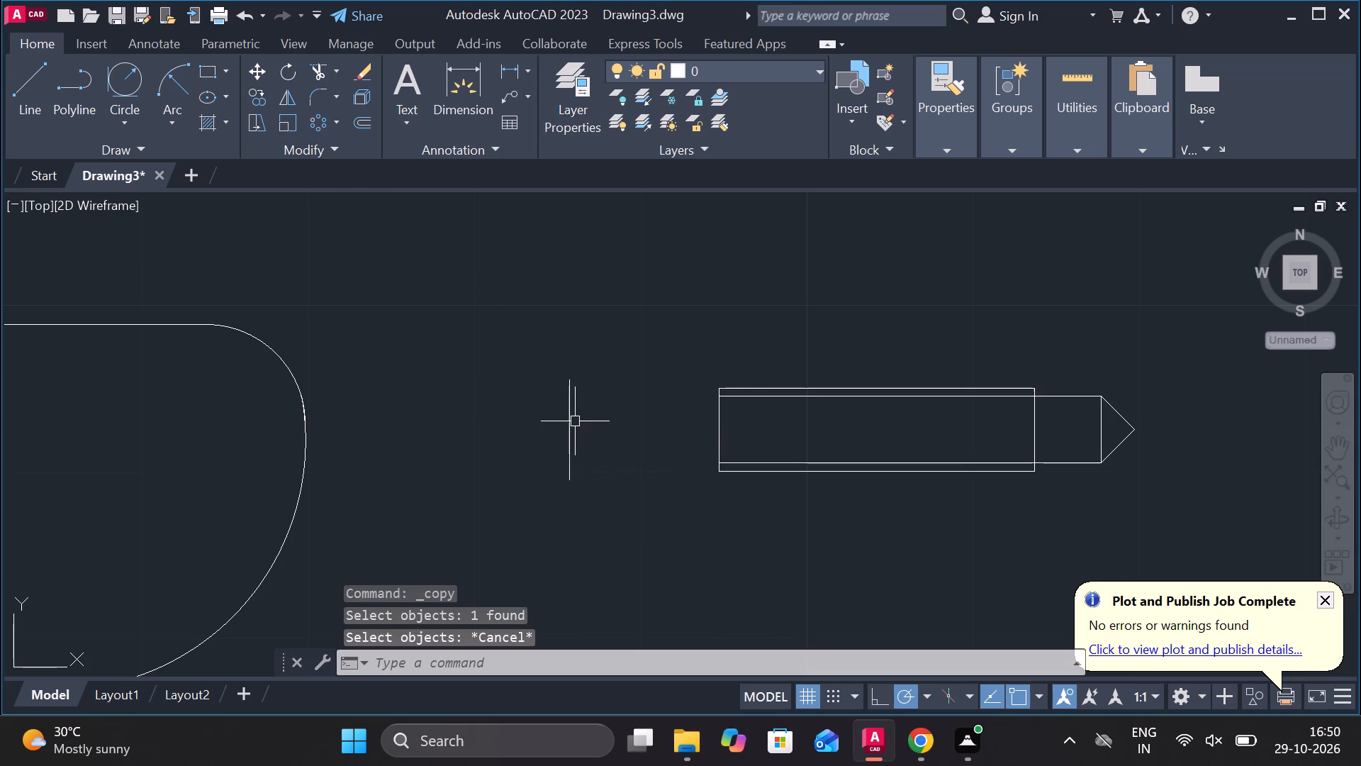
# Copy the lengthened vertical line by its midpoint onto the midpoint of the rectangle's left edge.
pyautogui.click(572, 426)
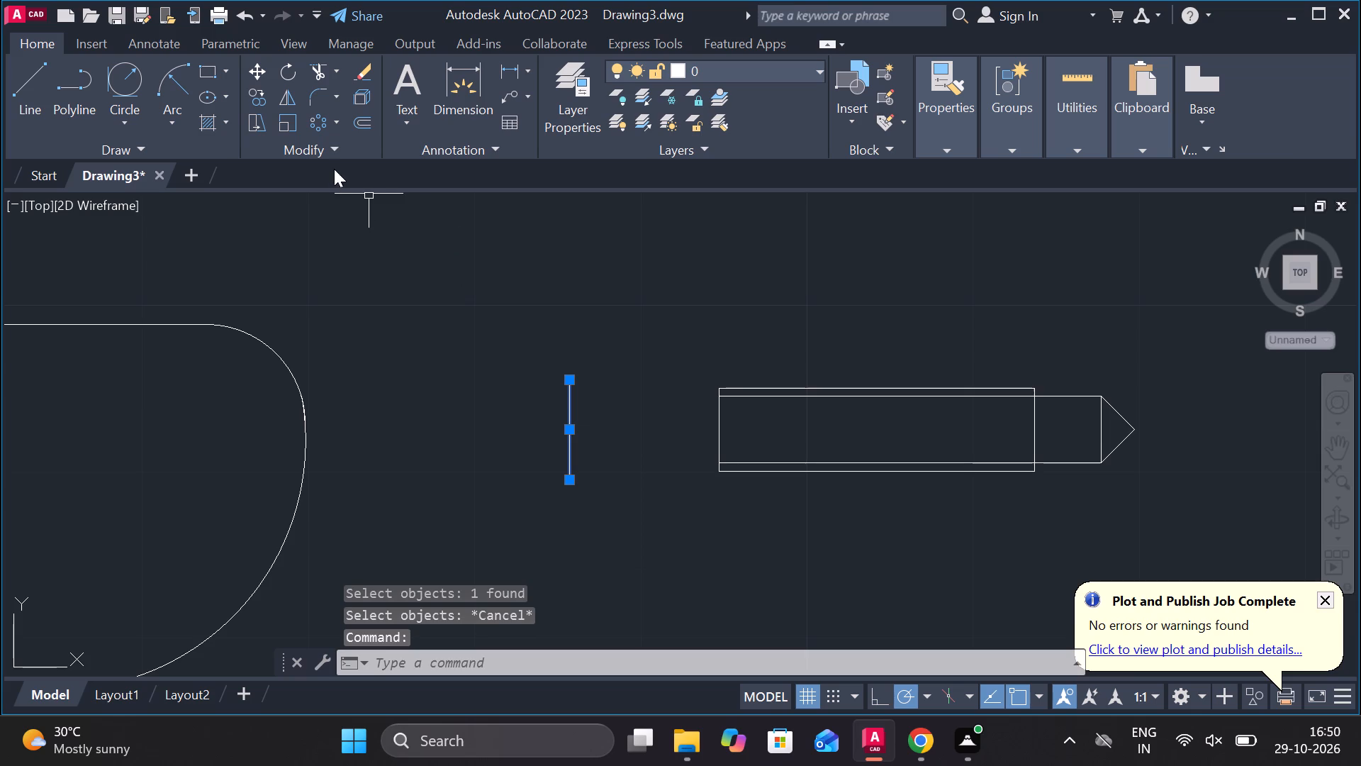
pyautogui.click(248, 98)
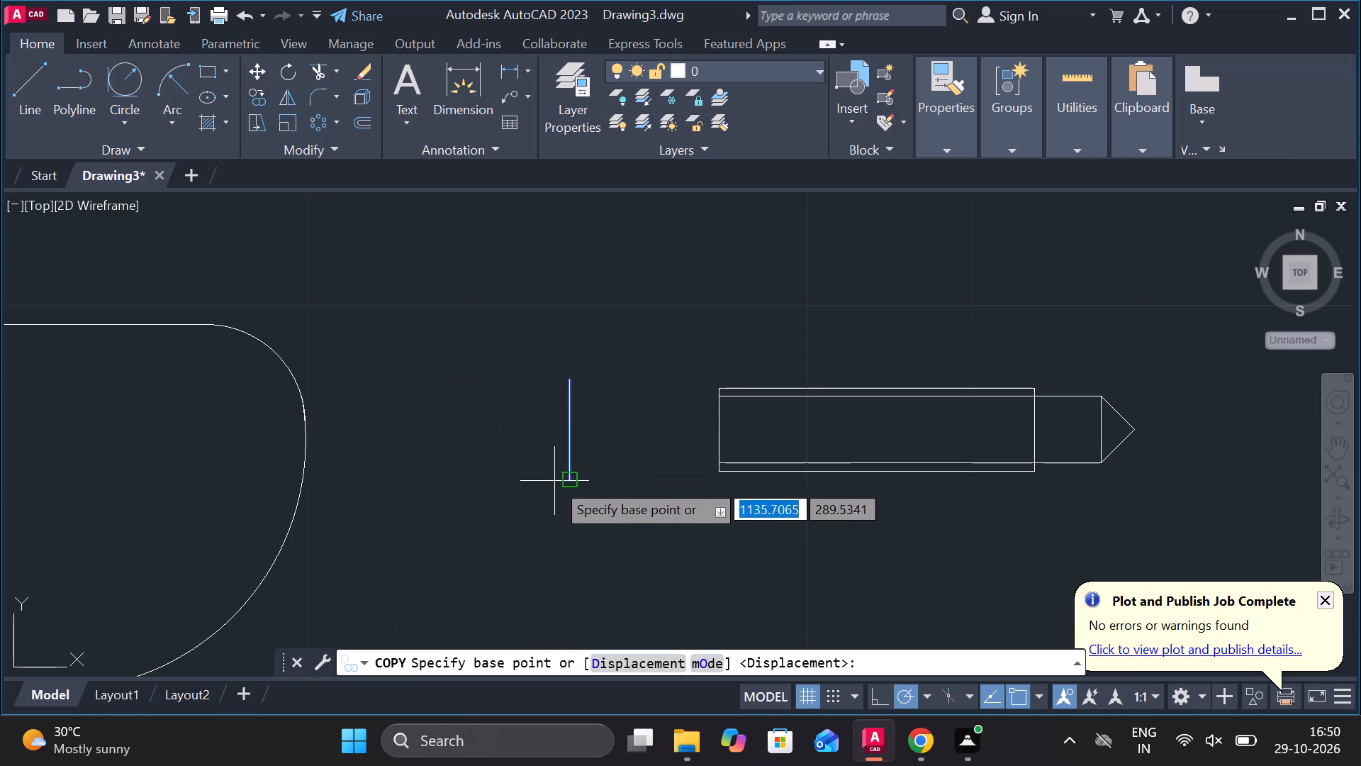
pyautogui.click(571, 423)
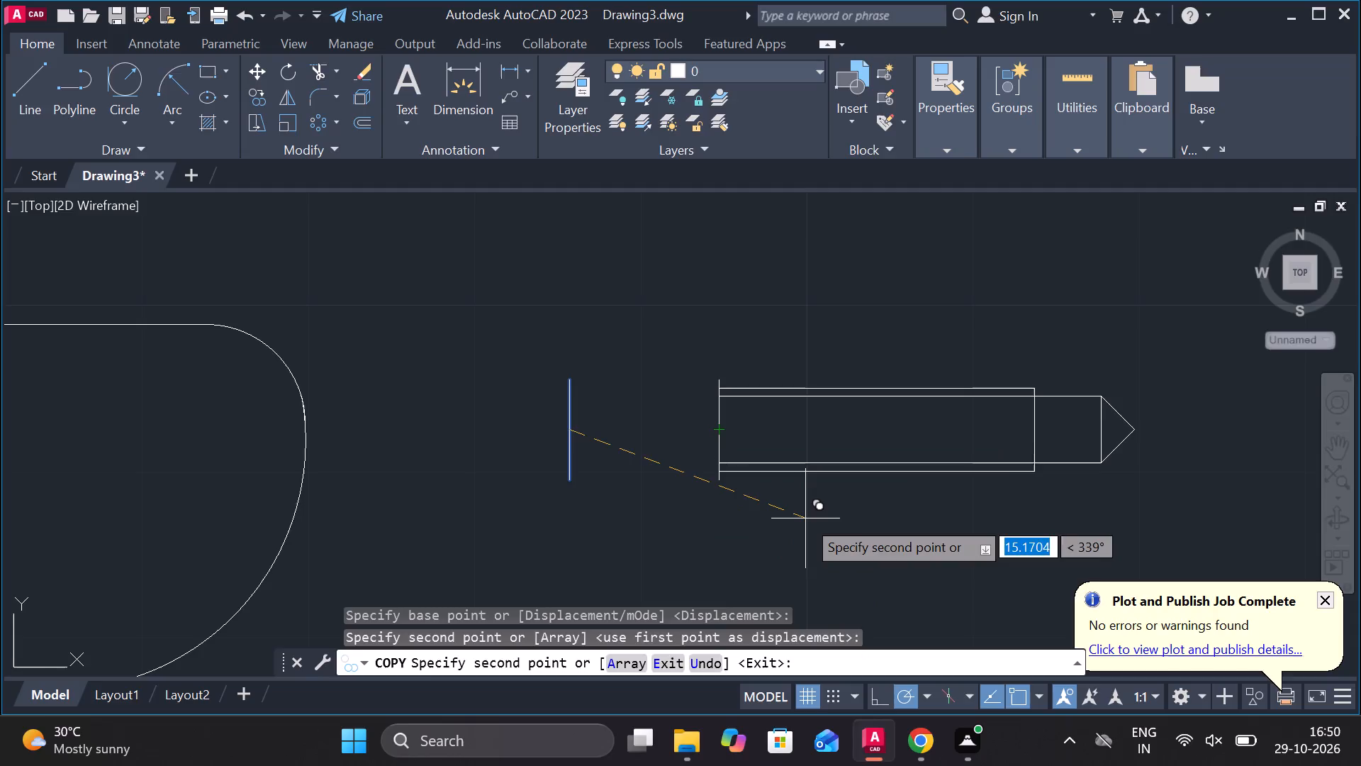
pyautogui.press('Escape')
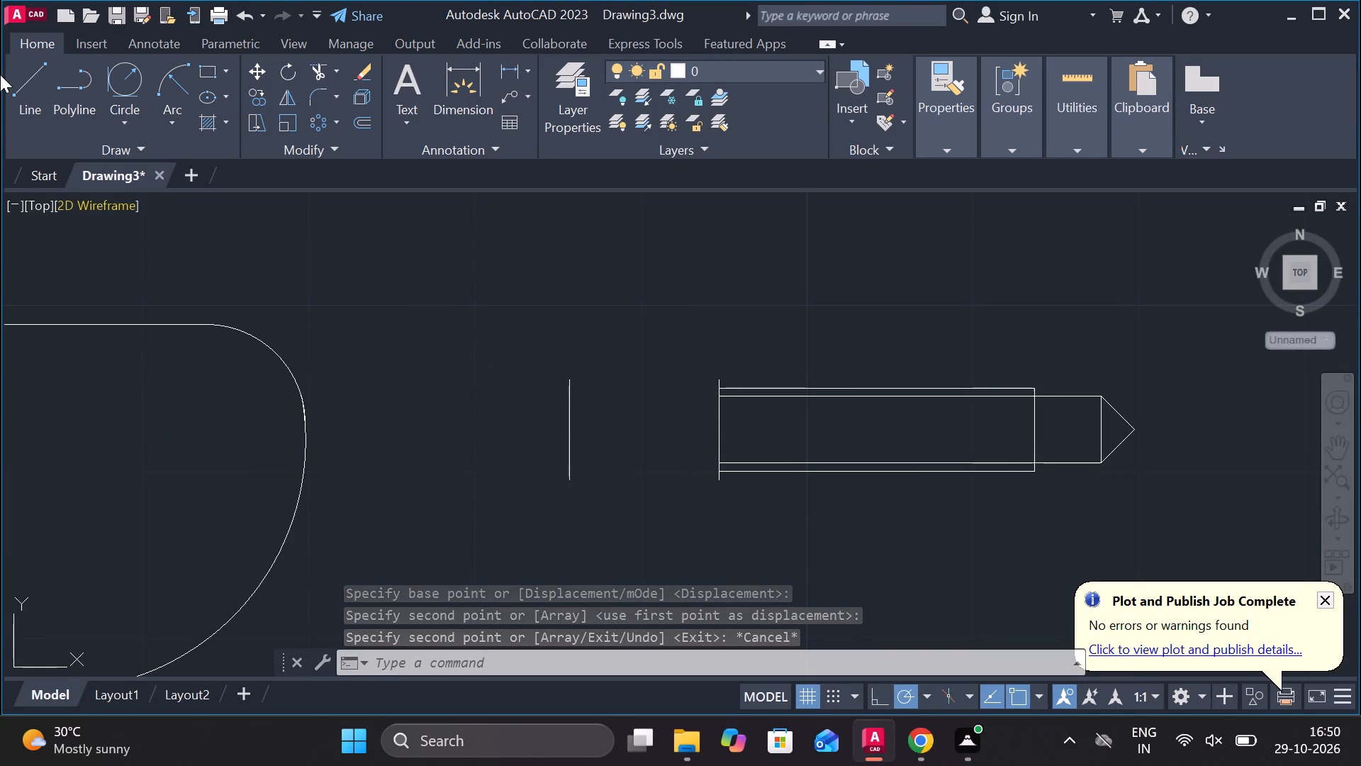
# Draw horizontal lines joining the top ends and the bottom ends of the two 6-unit vertical lines to close the collar.
pyautogui.click(29, 95)
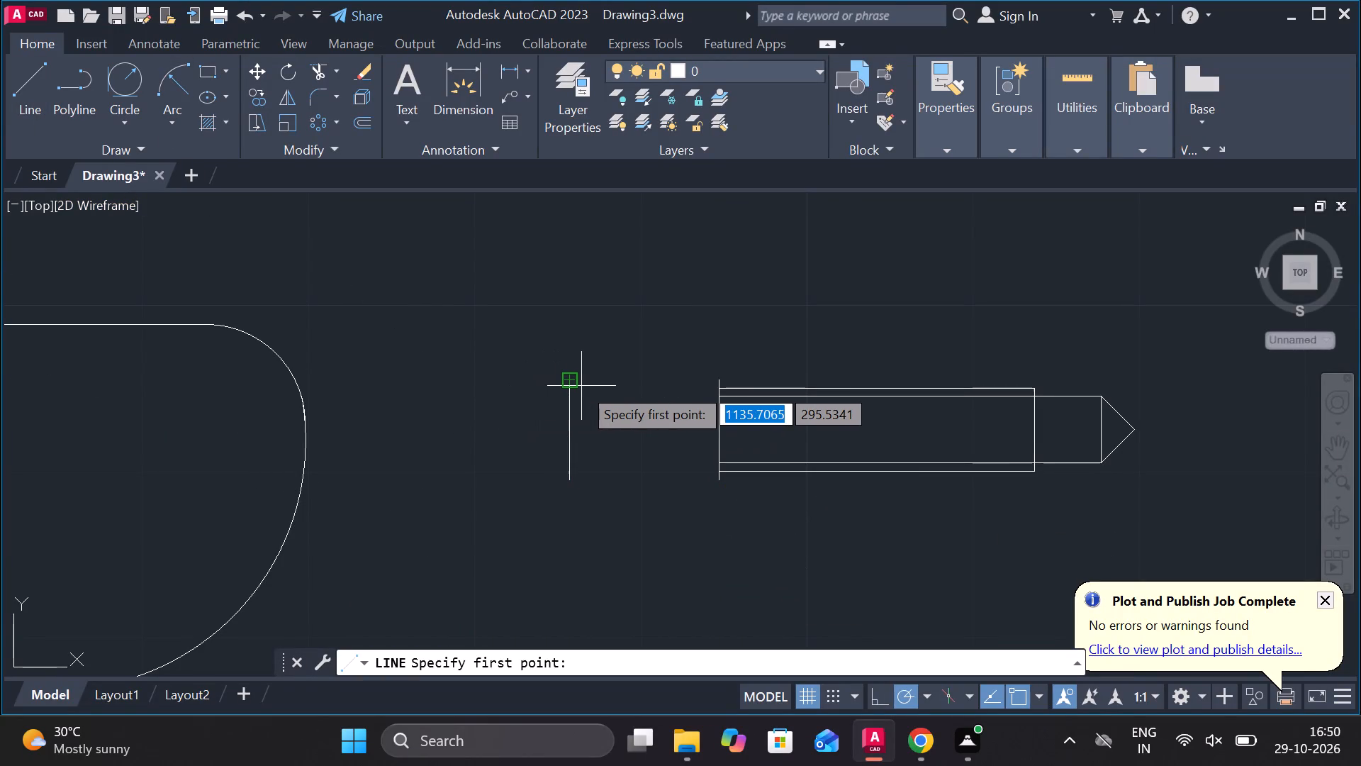
pyautogui.doubleClick(570, 386)
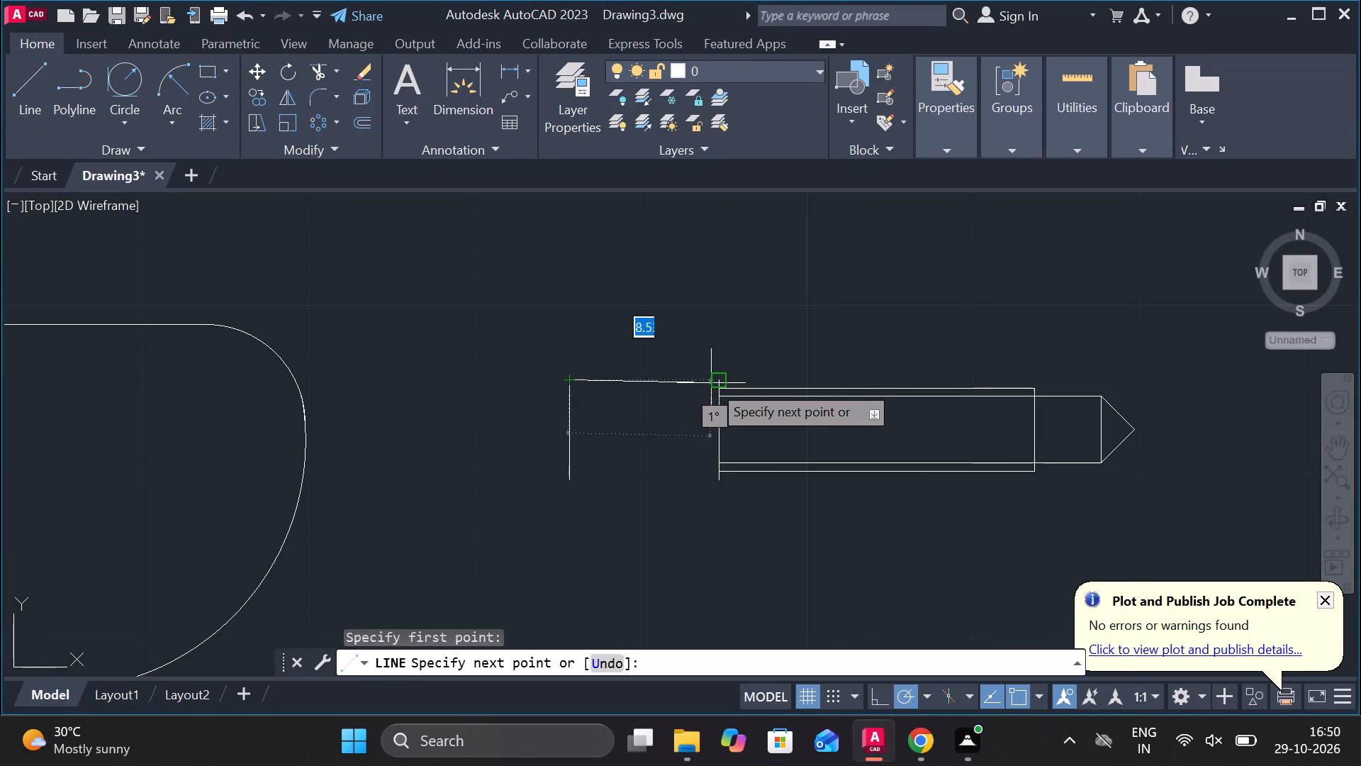
pyautogui.click(726, 382)
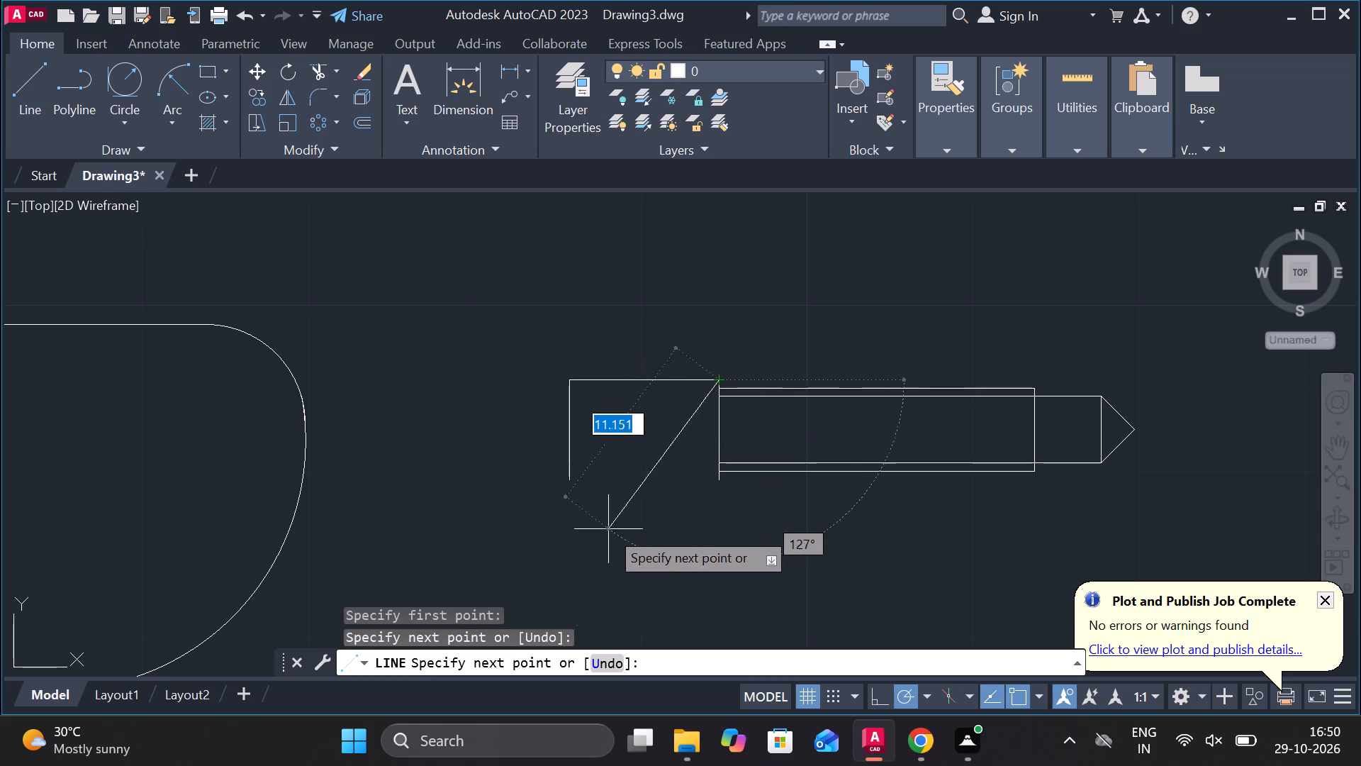
pyautogui.press('Escape')
pyautogui.click(33, 89)
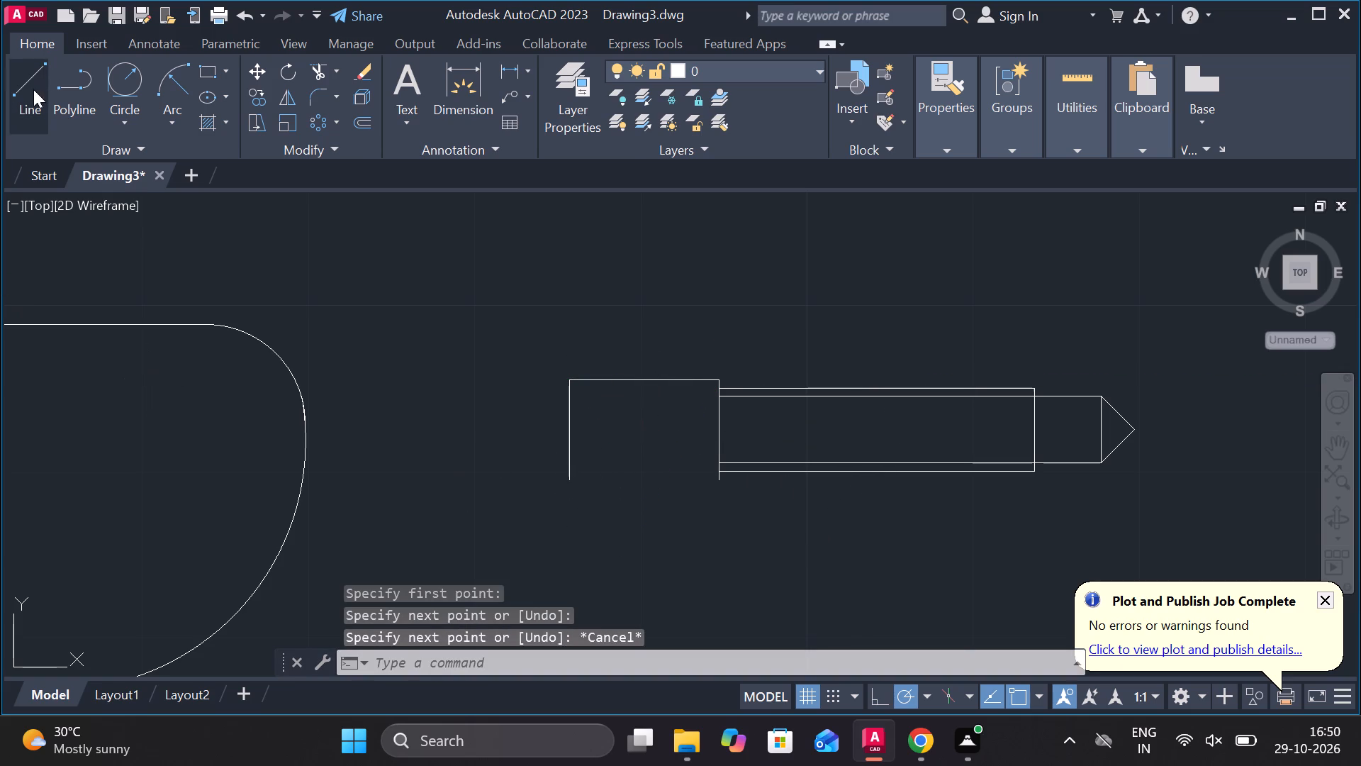
pyautogui.click(566, 482)
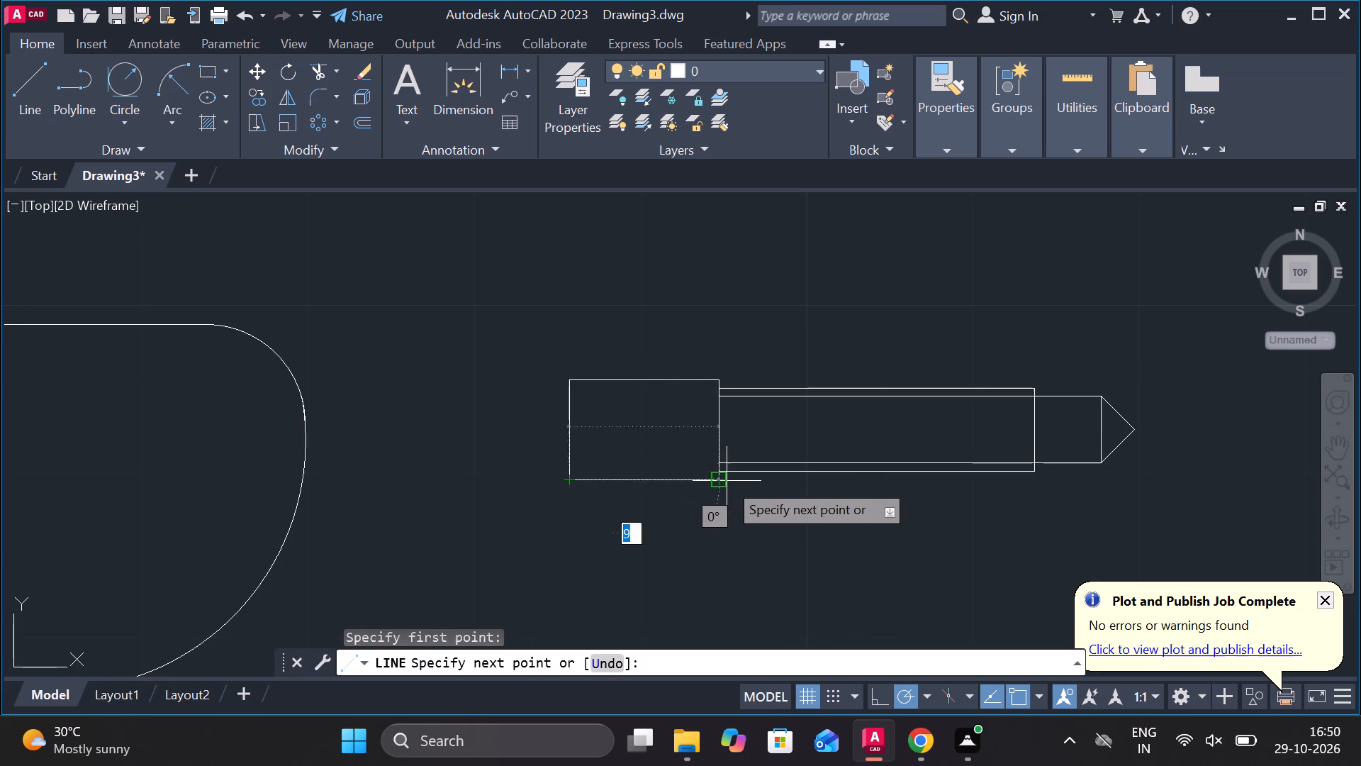
pyautogui.click(727, 481)
pyautogui.press('Escape')
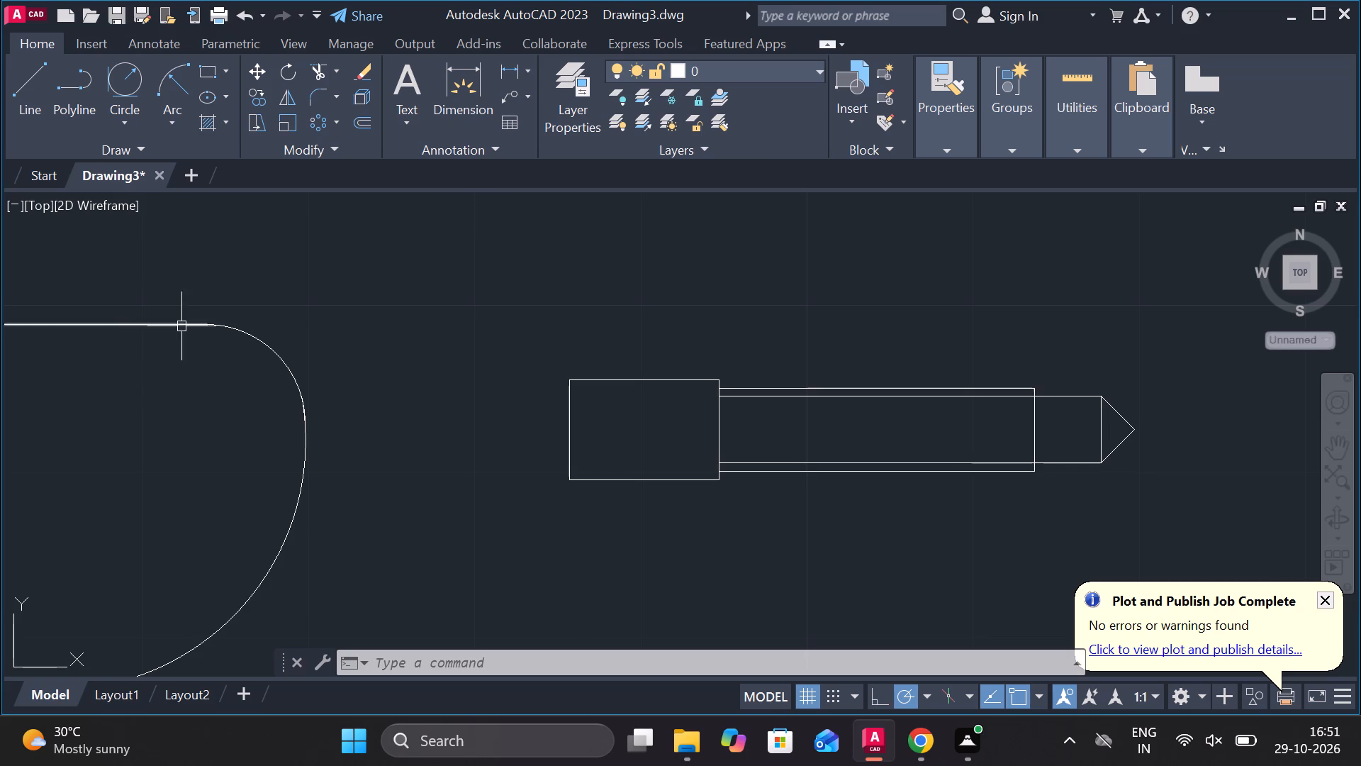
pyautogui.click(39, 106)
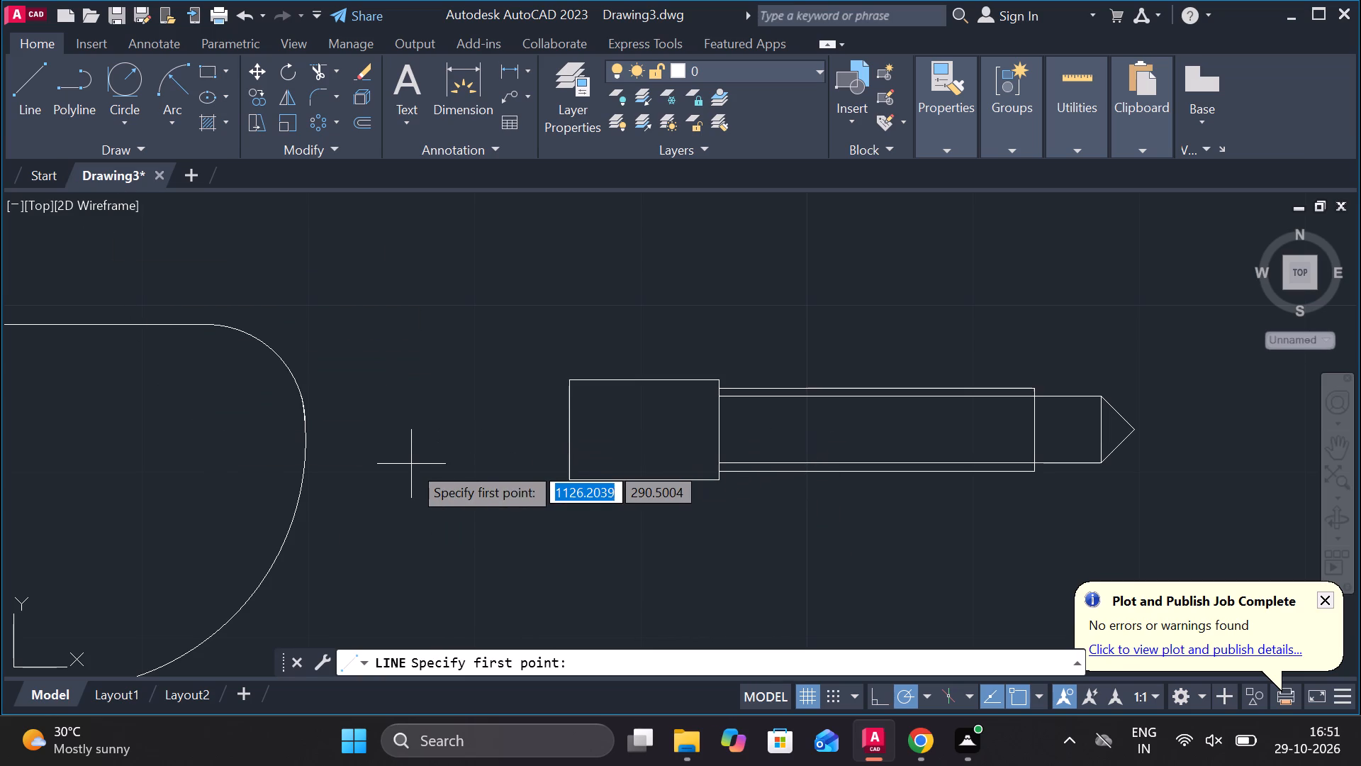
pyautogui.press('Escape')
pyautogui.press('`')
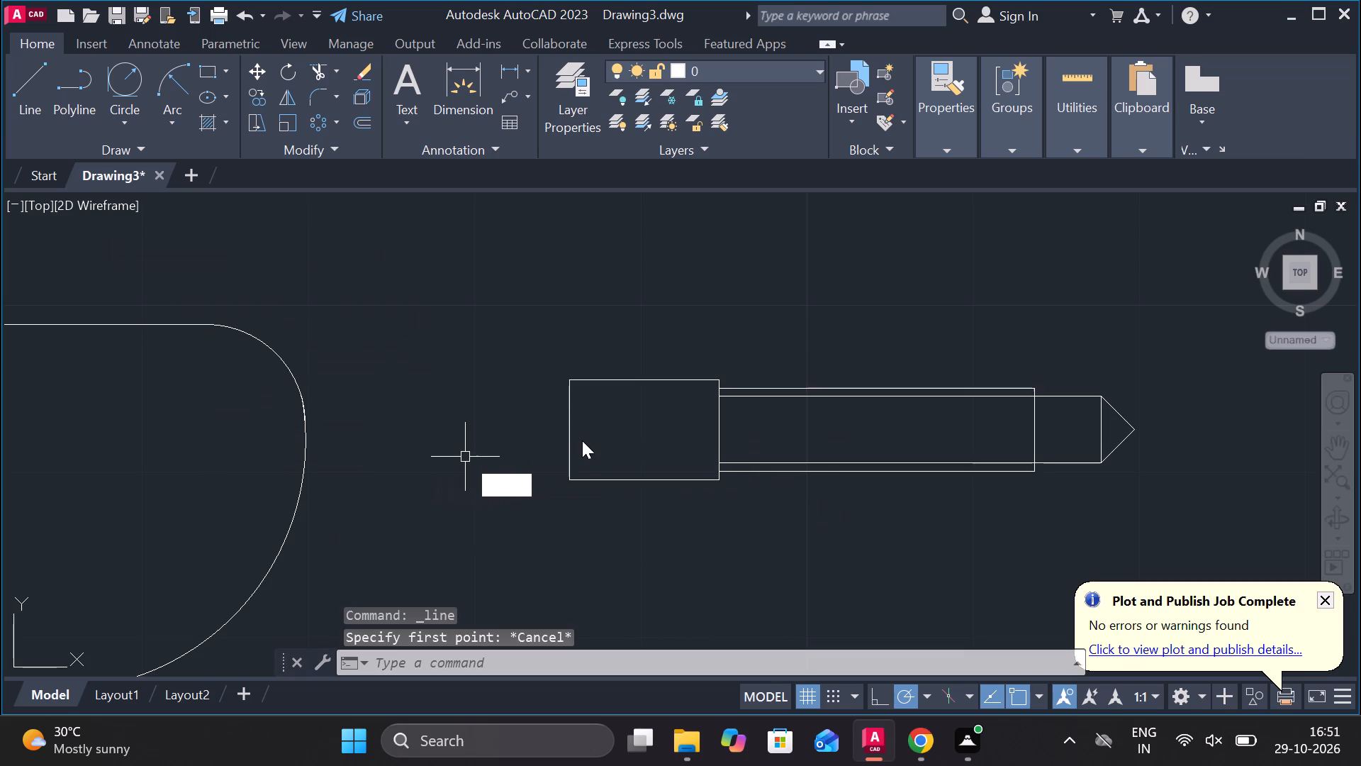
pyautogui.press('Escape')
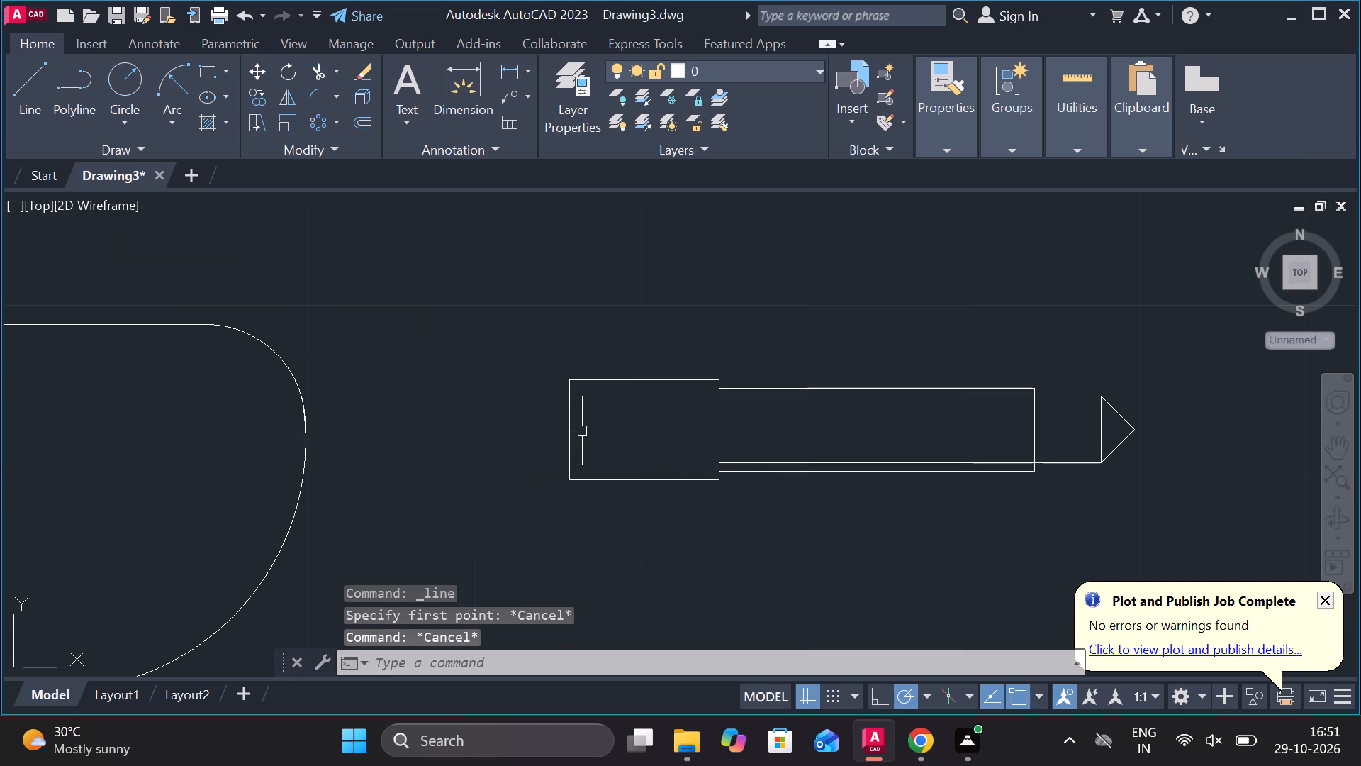
# Copy the collar's left vertical edge 9 units to the left, using its midpoint as the base point.
pyautogui.click(568, 433)
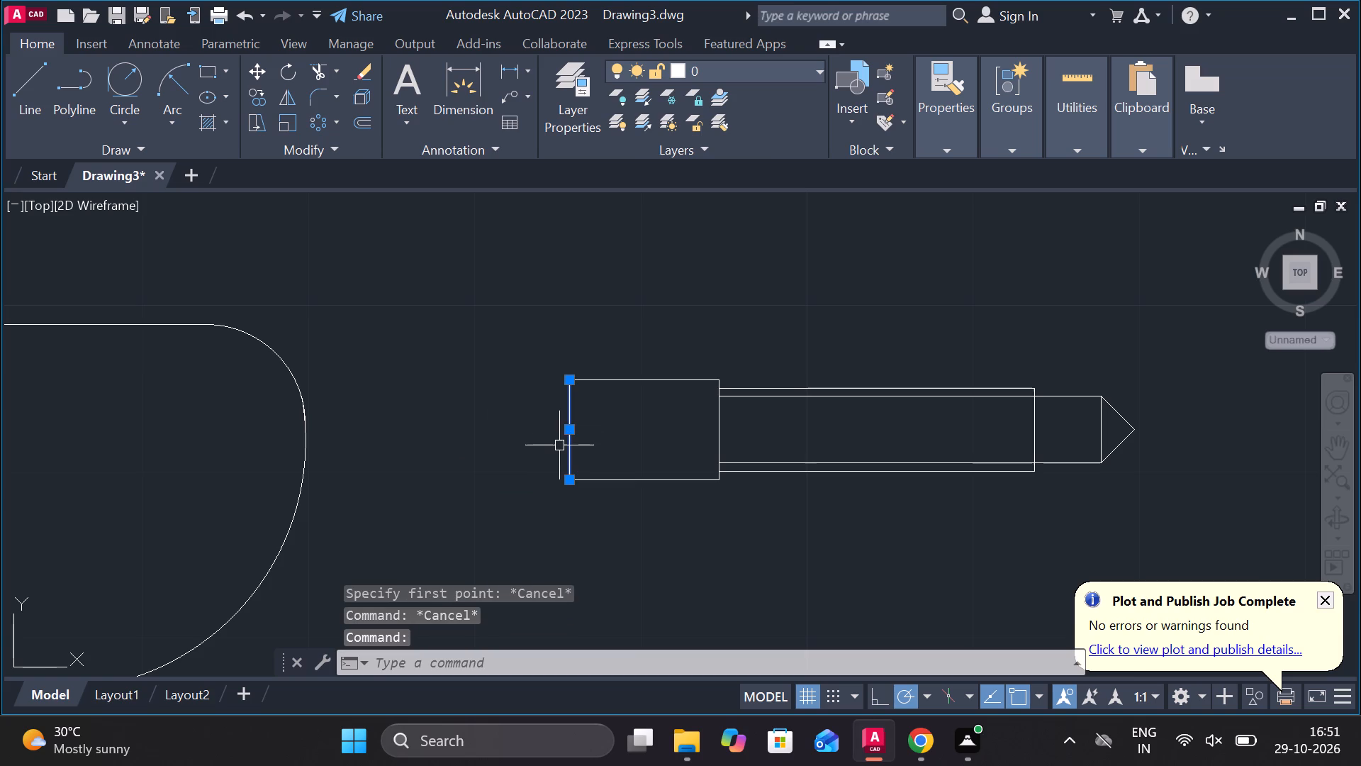
pyautogui.click(255, 101)
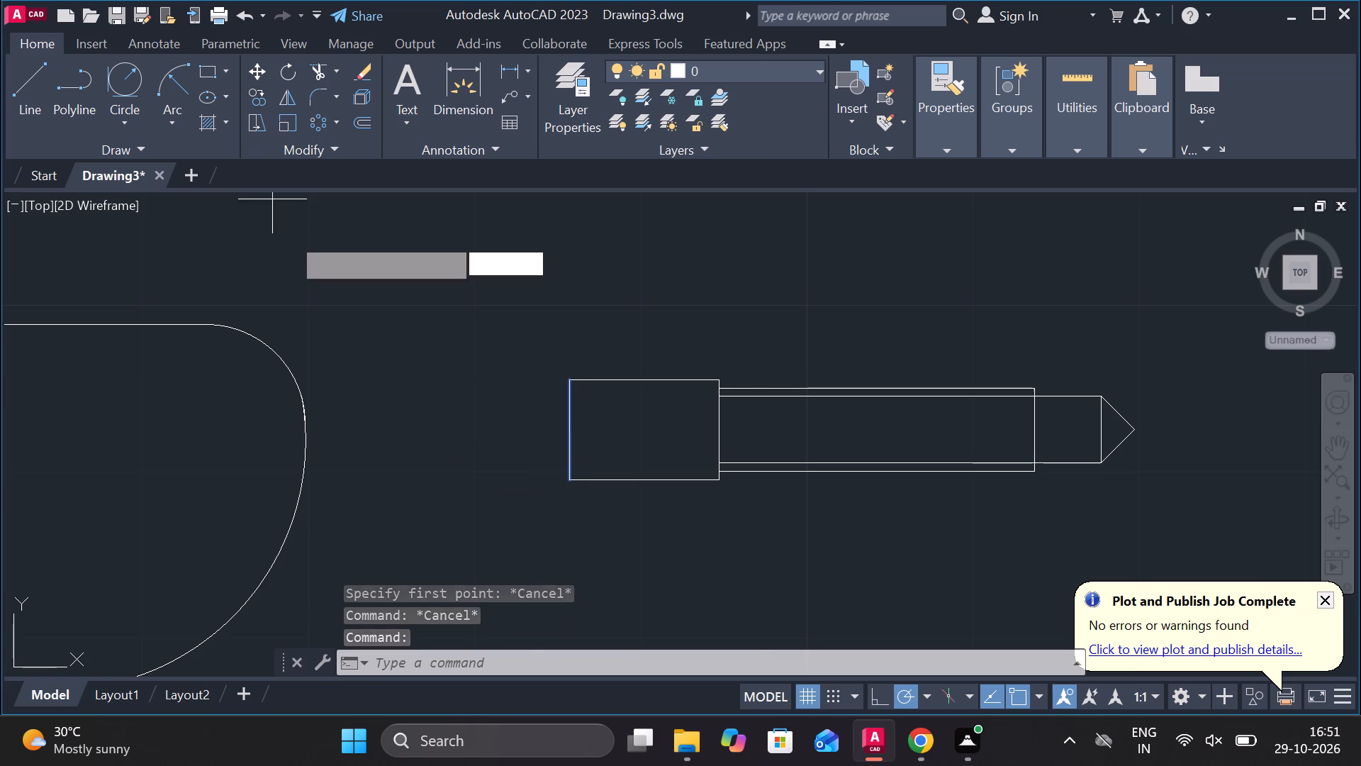
pyautogui.click(566, 435)
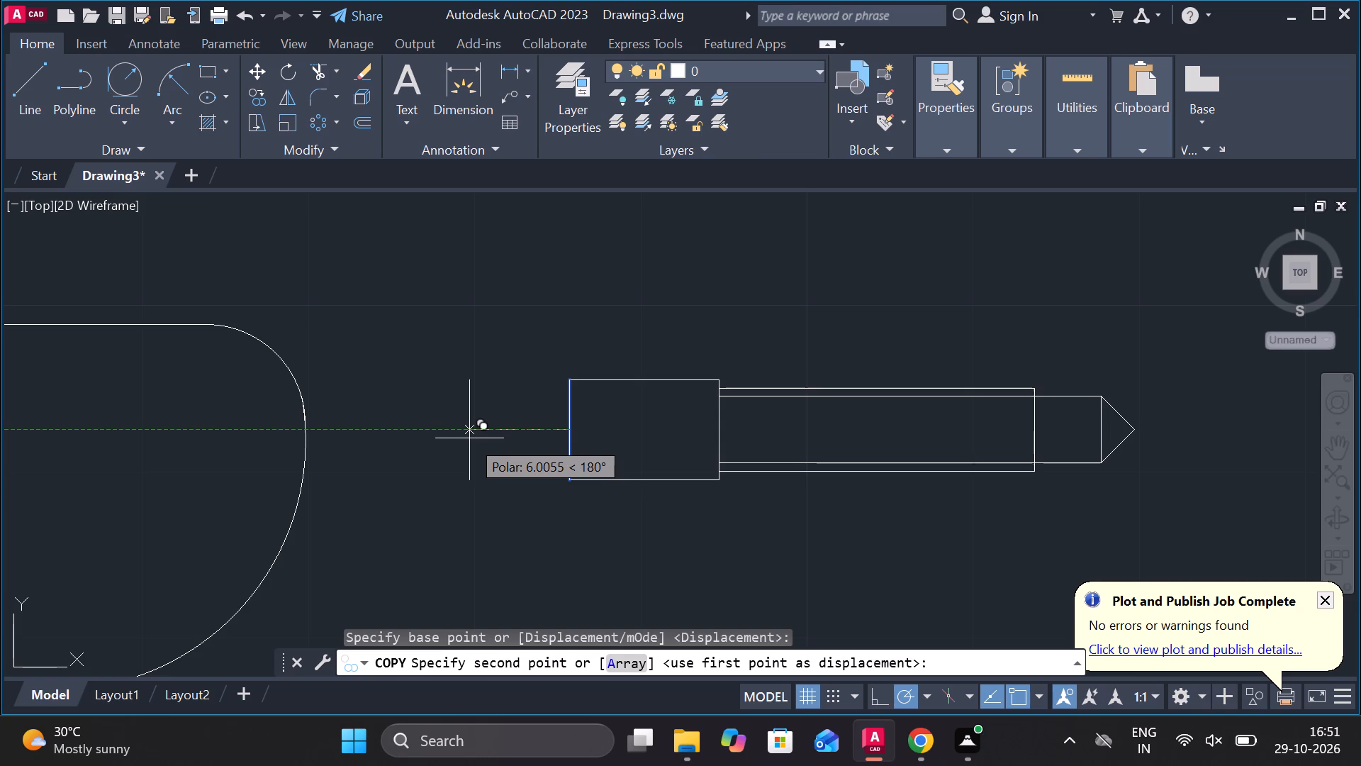
pyautogui.press('9')
pyautogui.press('Return')
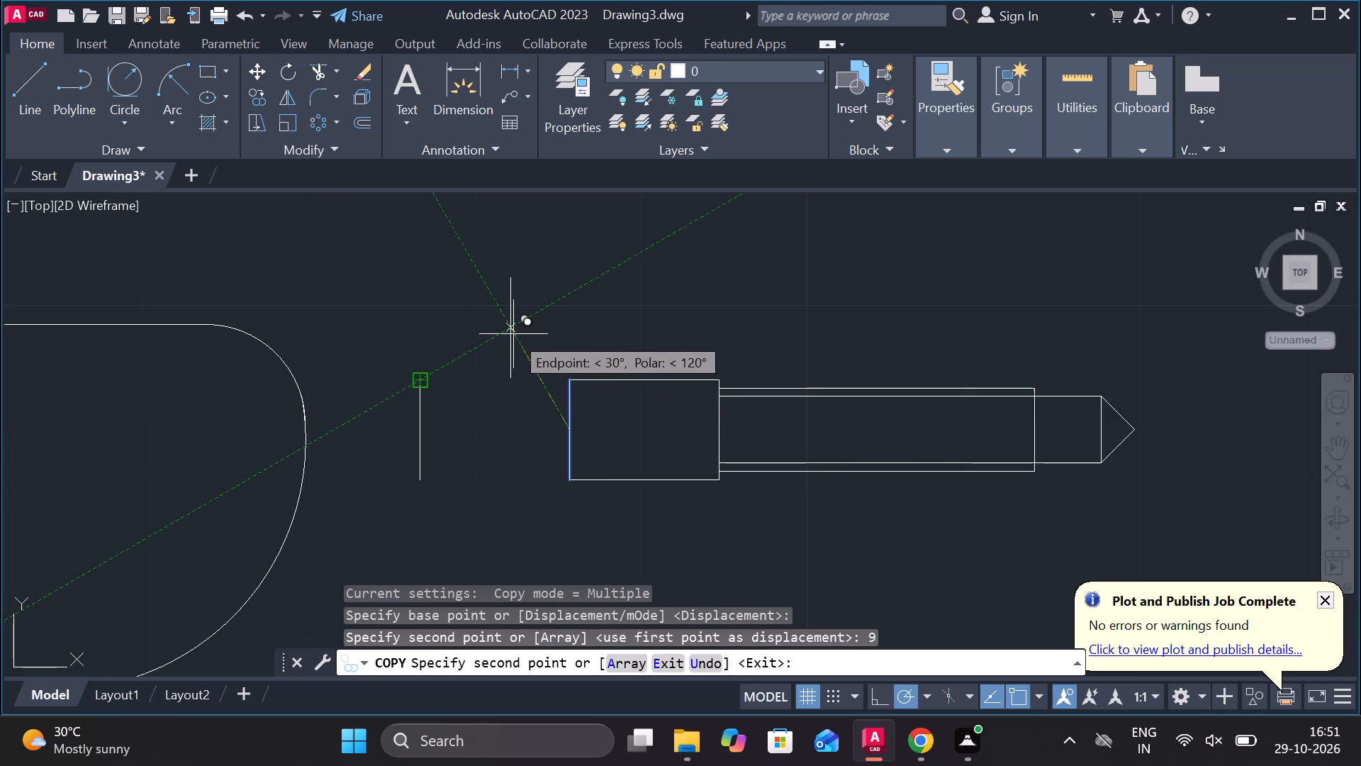
pyautogui.press('Escape')
# Stretch the copied vertical line by 2.5 upward at its top end and 2.5 downward at its bottom end.
pyautogui.click(424, 435)
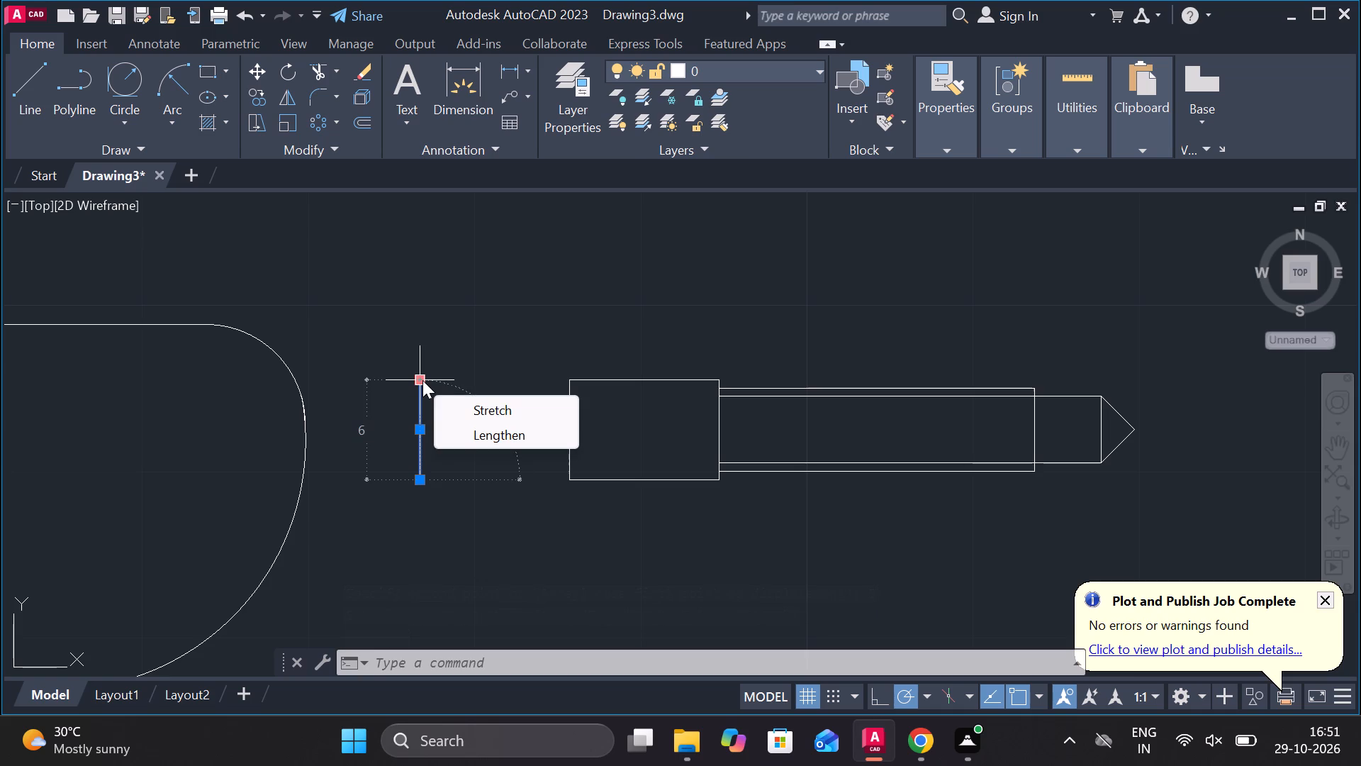
pyautogui.click(422, 380)
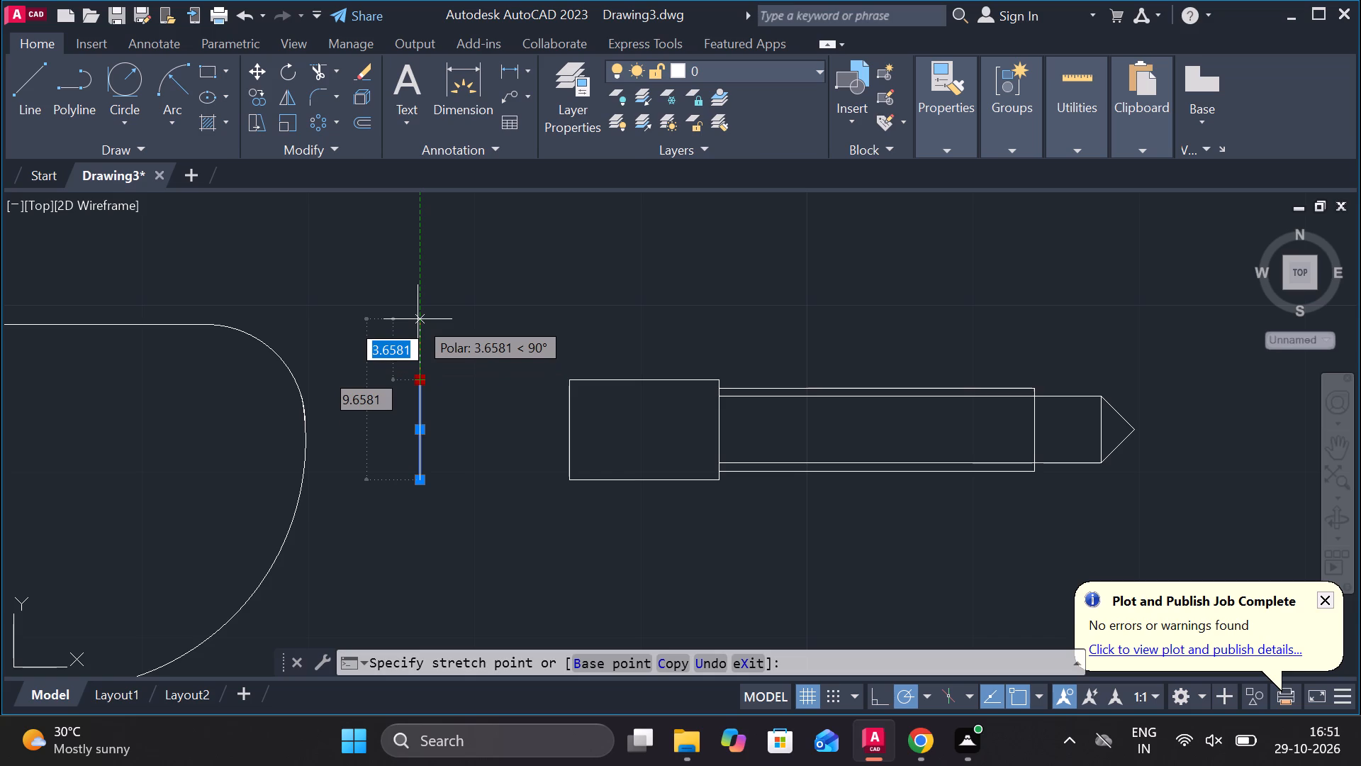
pyautogui.press('2')
pyautogui.write('.5')
pyautogui.press('Return')
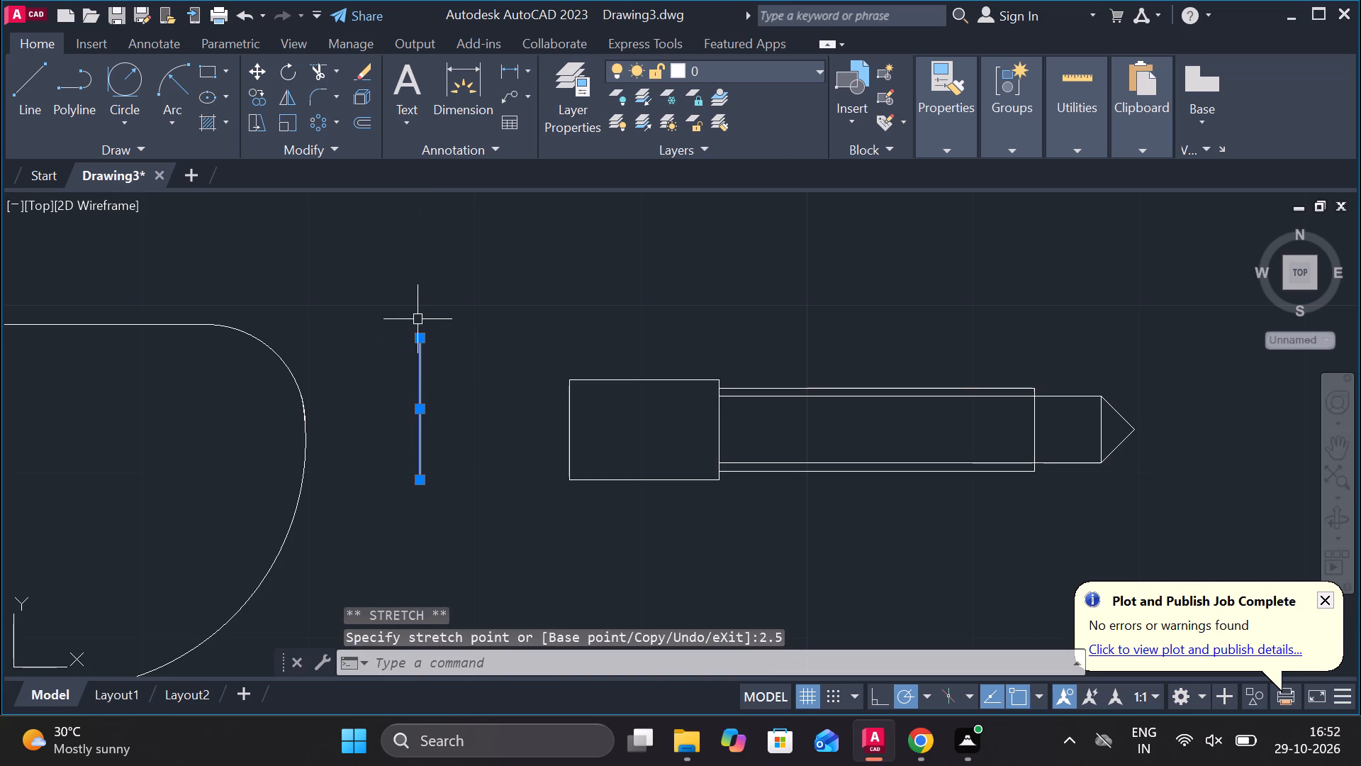
pyautogui.click(420, 484)
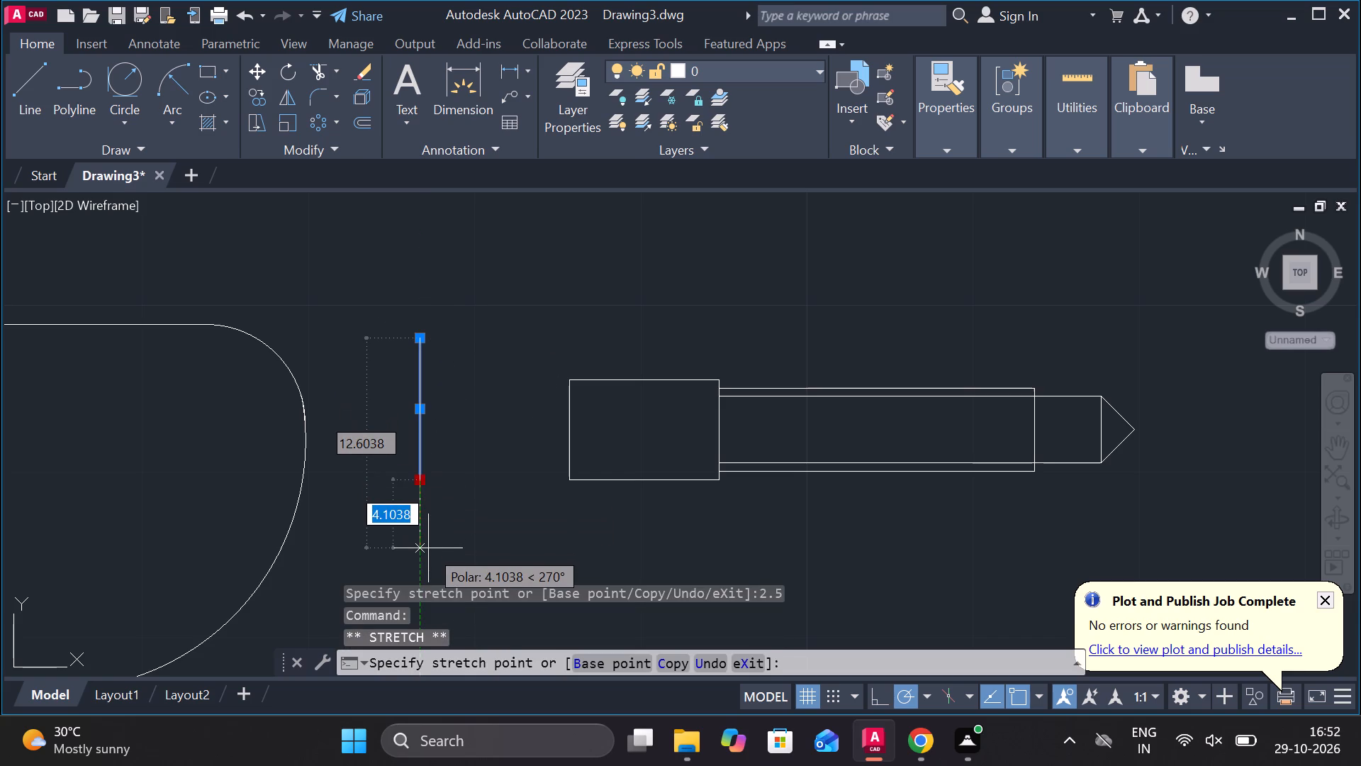
pyautogui.press('2')
pyautogui.press('.')
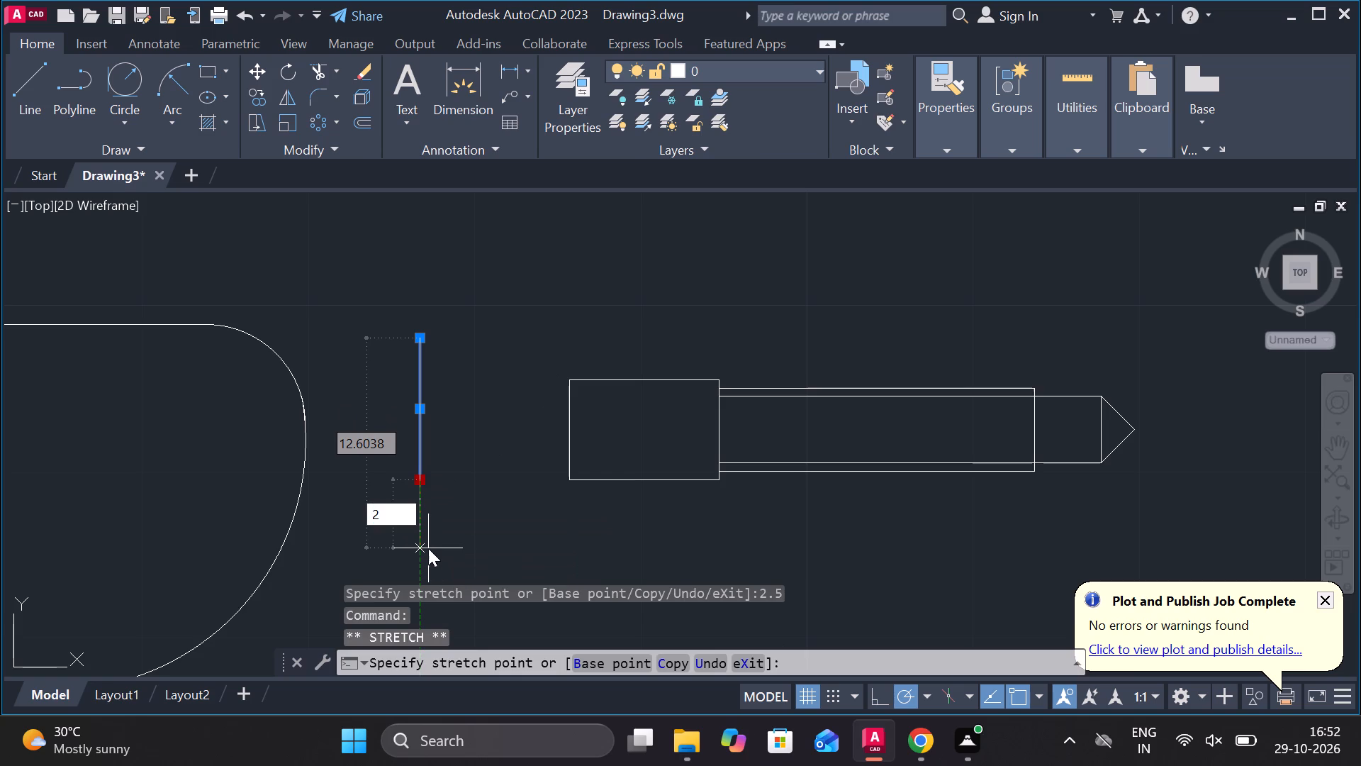
pyautogui.press('5')
pyautogui.press('Return')
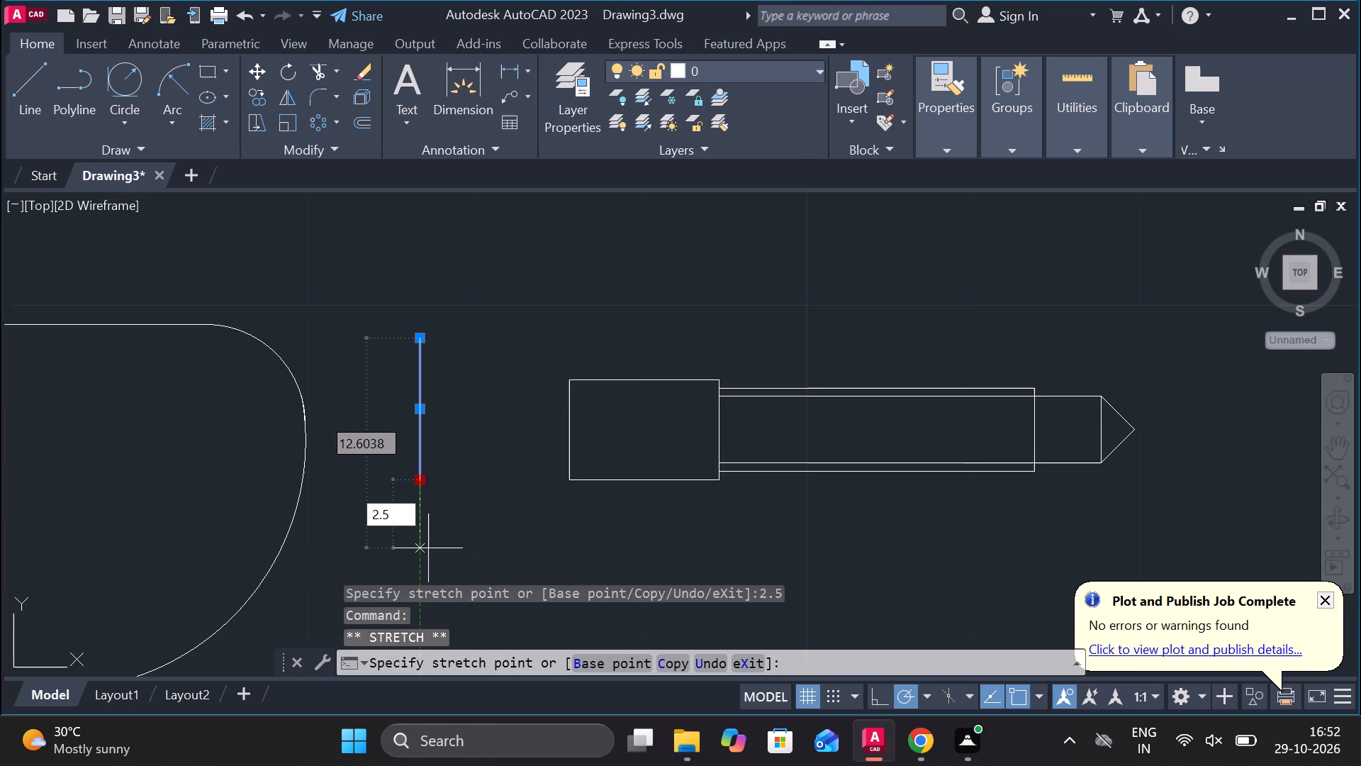
# Check the stretched vertical line's length with a linear dimension between its endpoints, without placing the dimension.
pyautogui.click(518, 71)
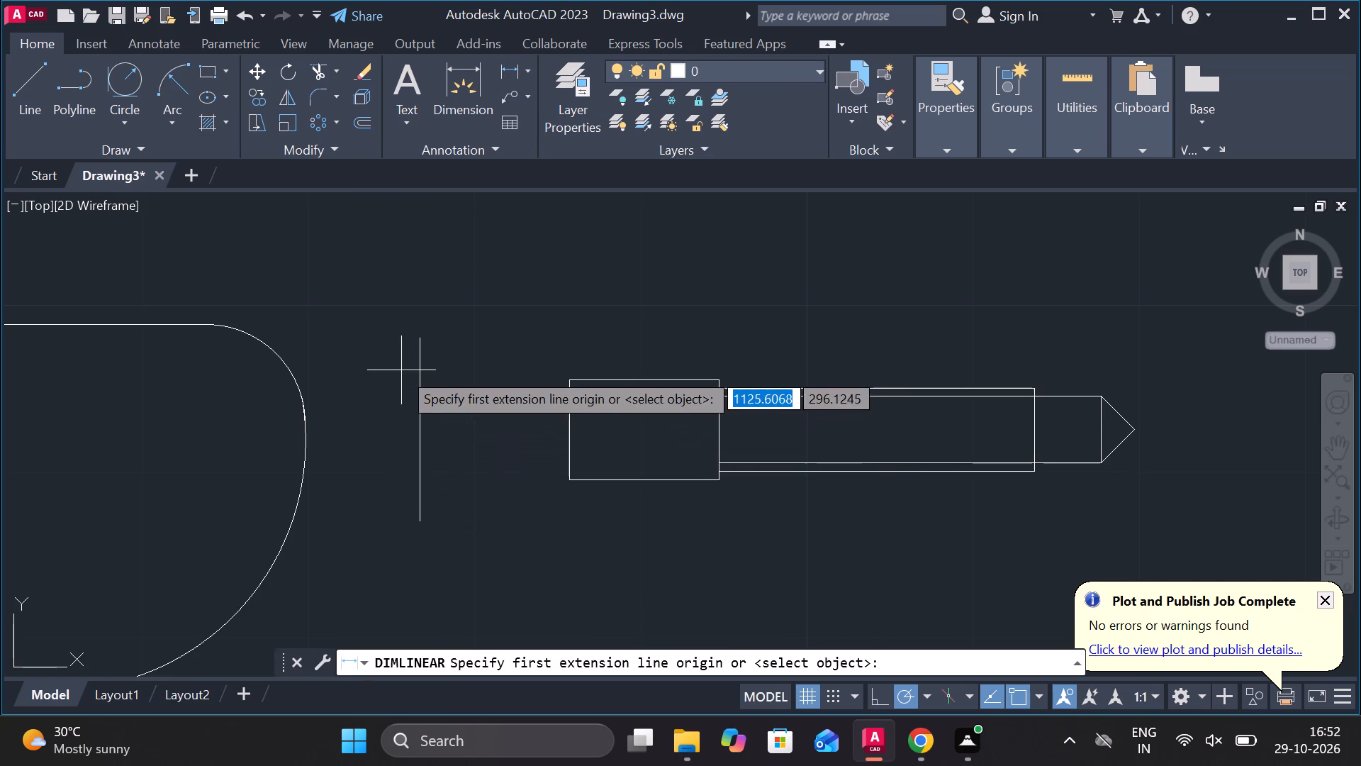
pyautogui.click(429, 343)
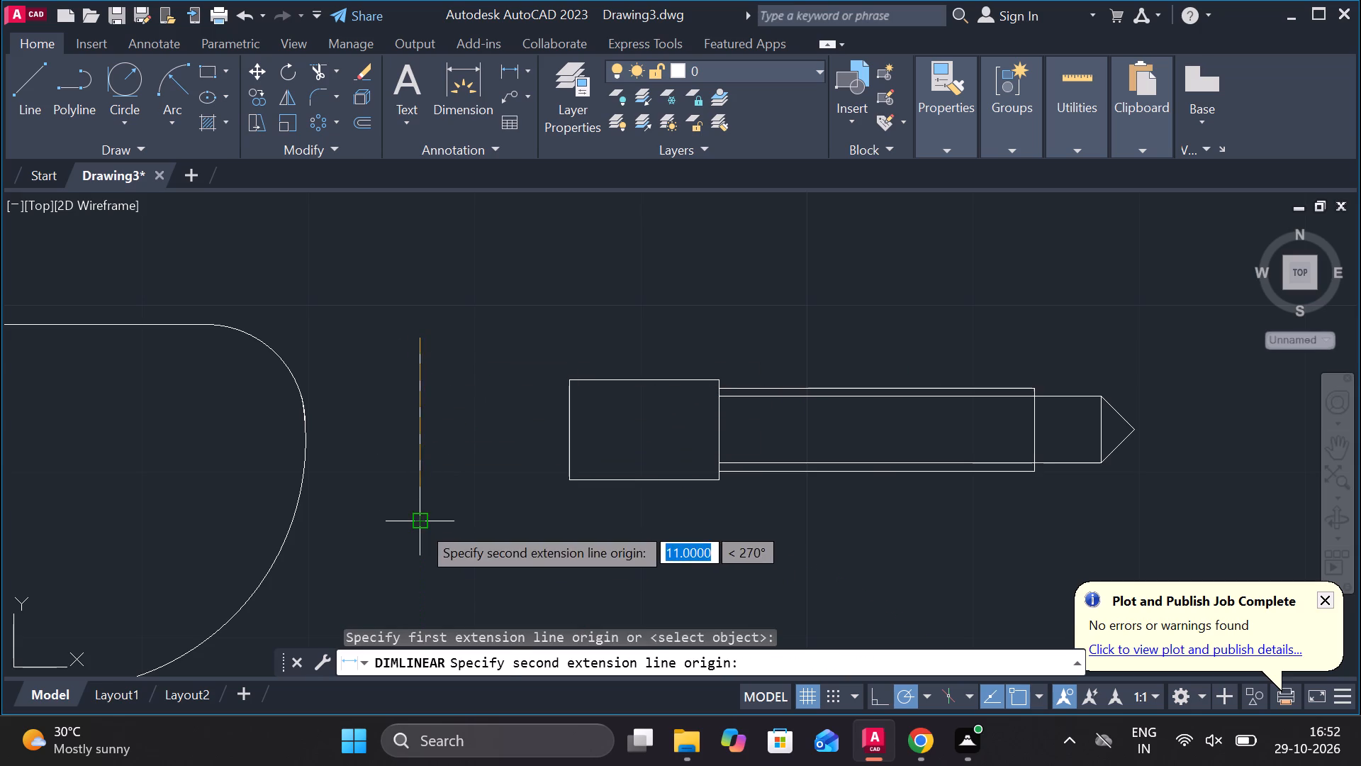
pyautogui.click(420, 524)
pyautogui.press('Escape')
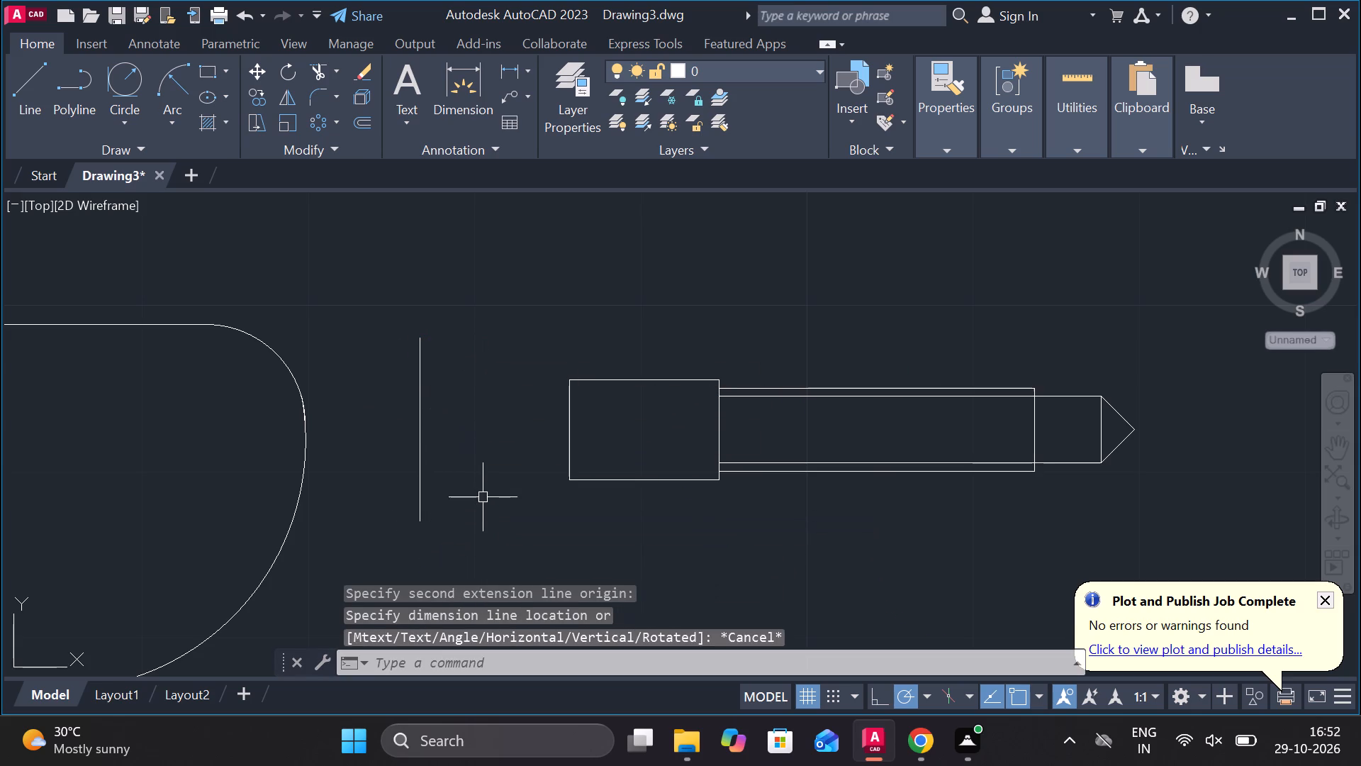
# Copy the stretched vertical line by its midpoint onto the midpoint of the collar's left edge.
pyautogui.click(418, 443)
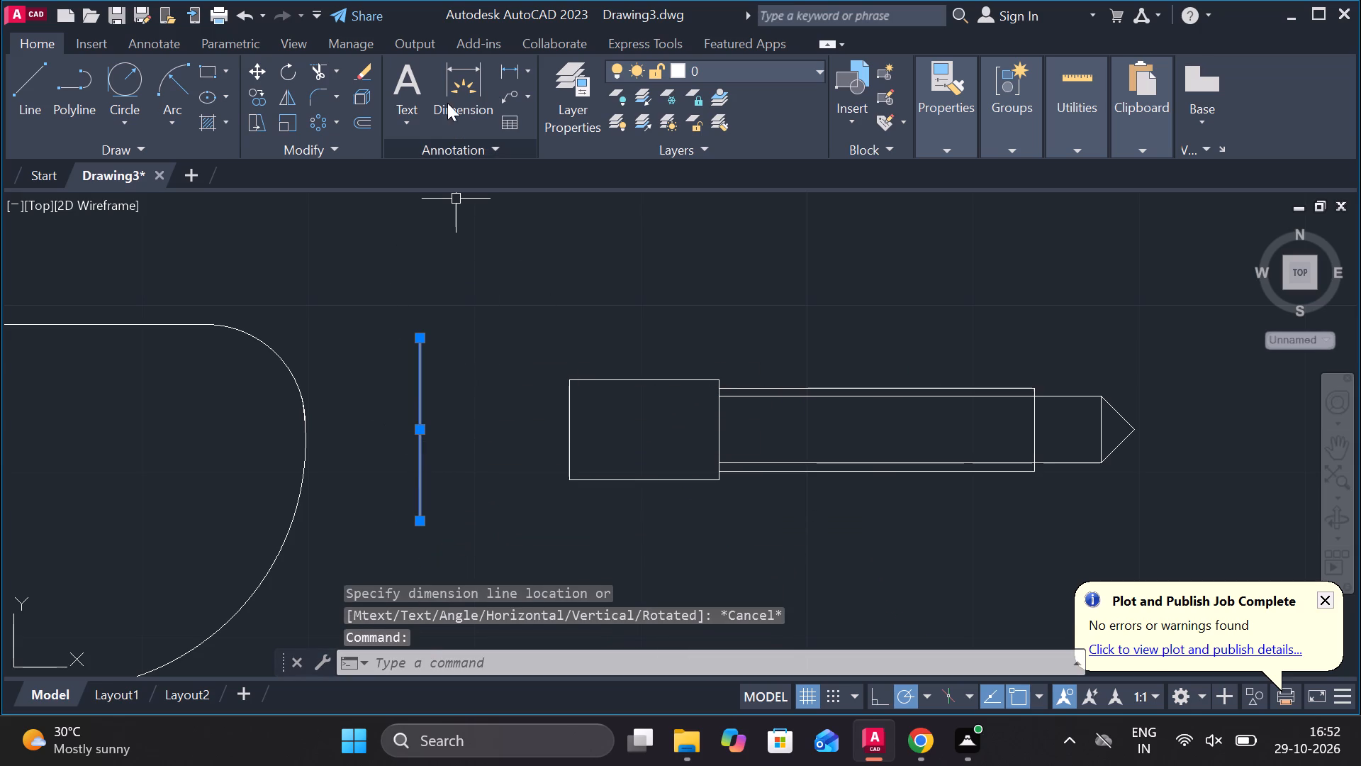
pyautogui.click(254, 97)
pyautogui.click(422, 431)
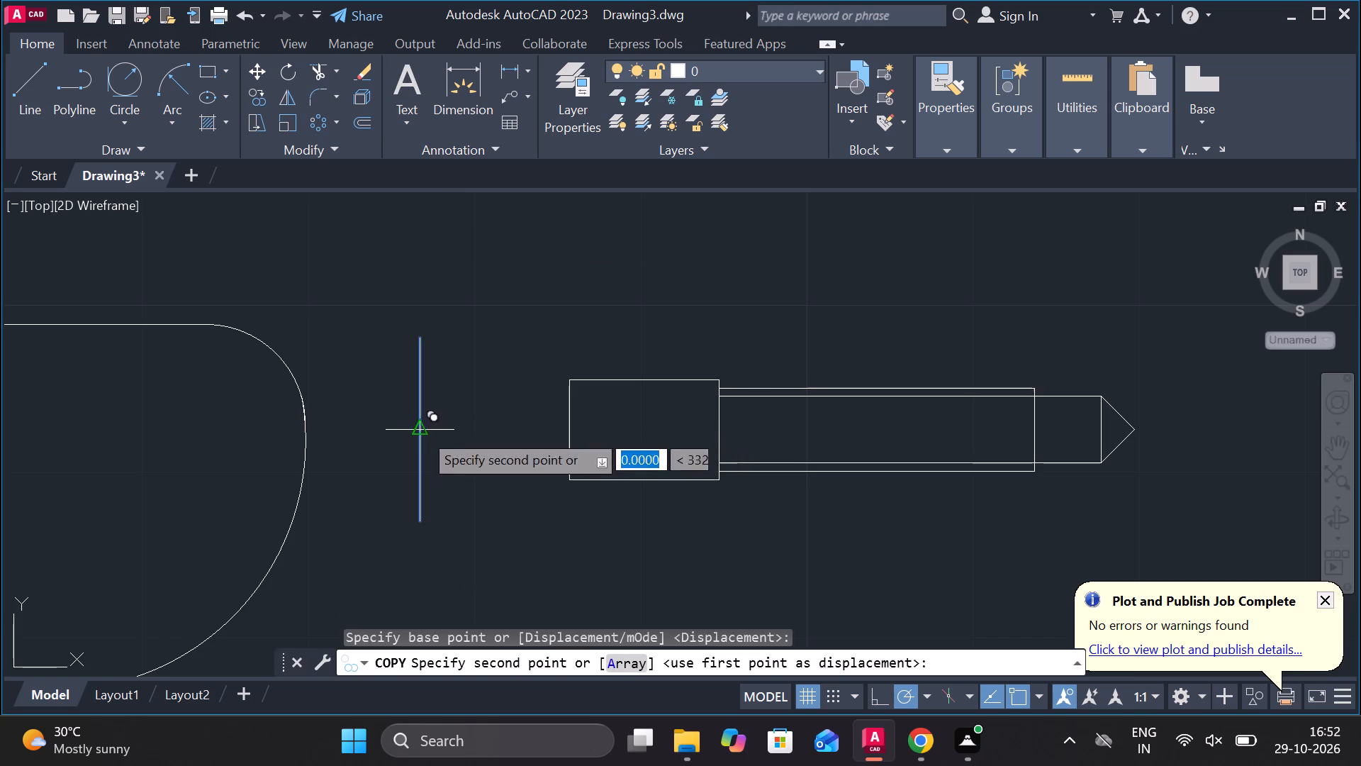
pyautogui.click(573, 428)
pyautogui.press('Escape')
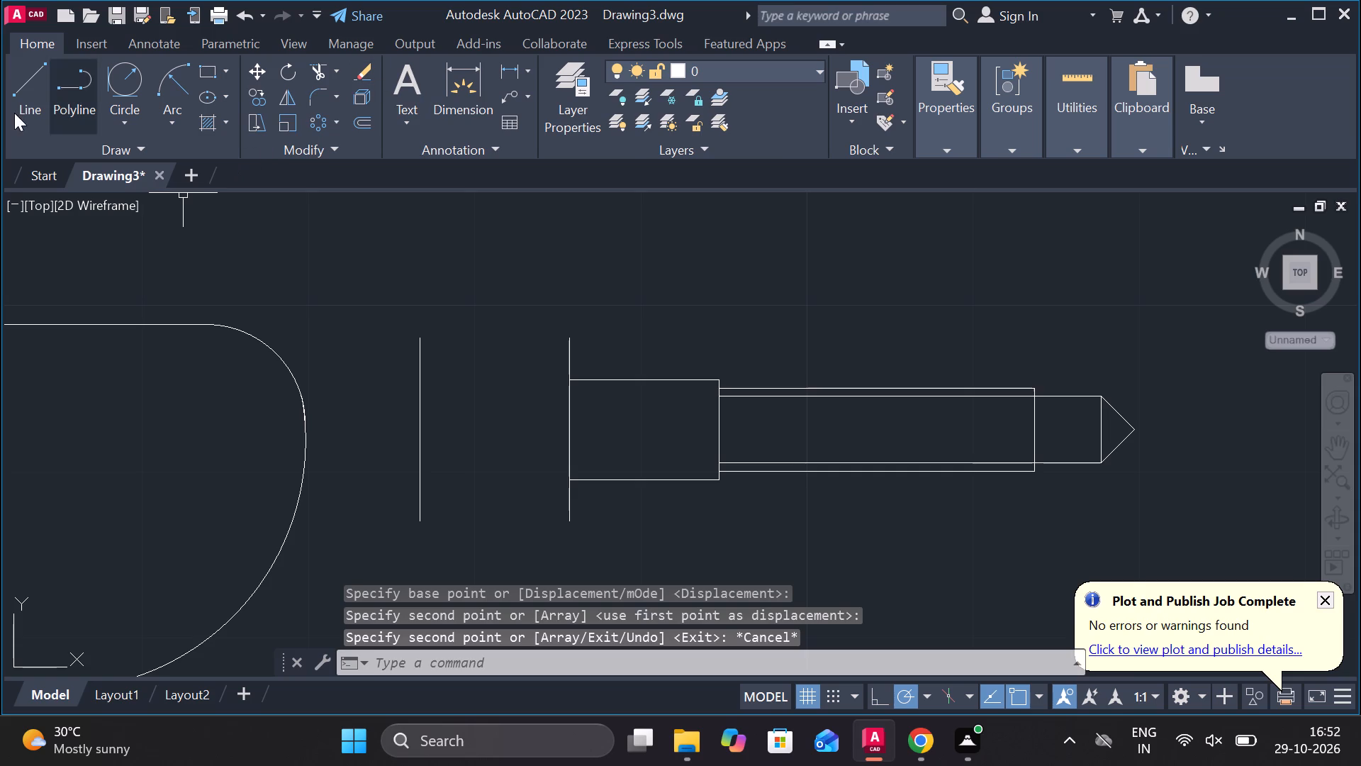
# Draw horizontal lines joining the top ends and the bottom ends of the two tall vertical lines to close the head.
pyautogui.click(34, 94)
pyautogui.click(416, 340)
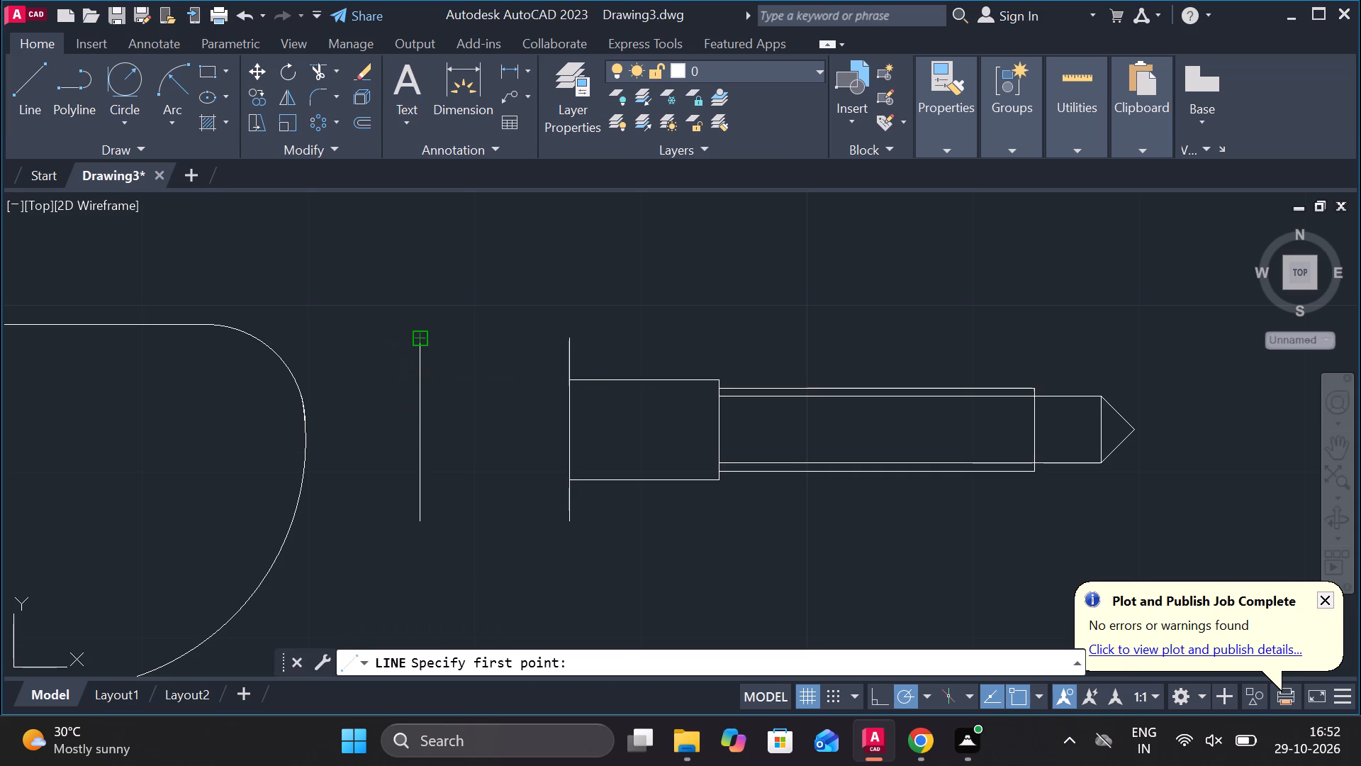
pyautogui.click(563, 343)
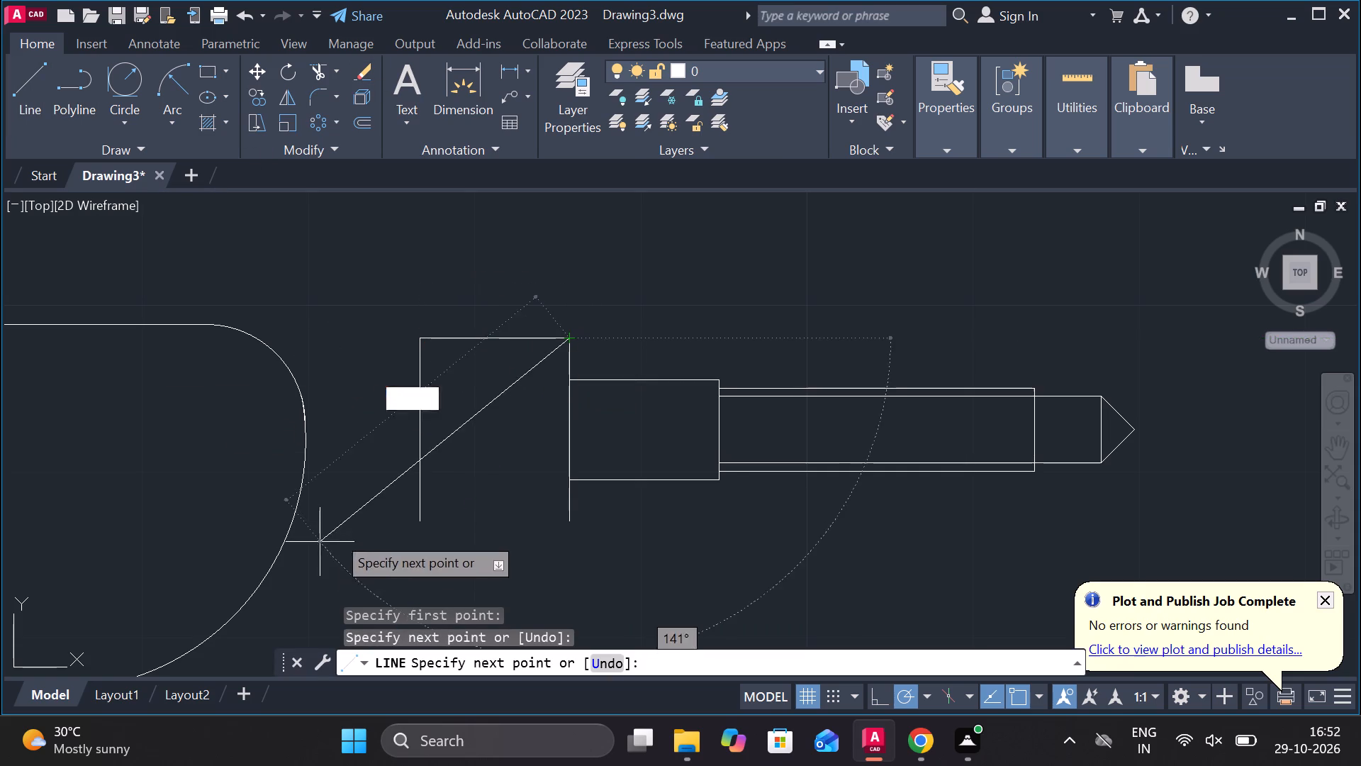
pyautogui.press('Escape')
pyautogui.click(41, 83)
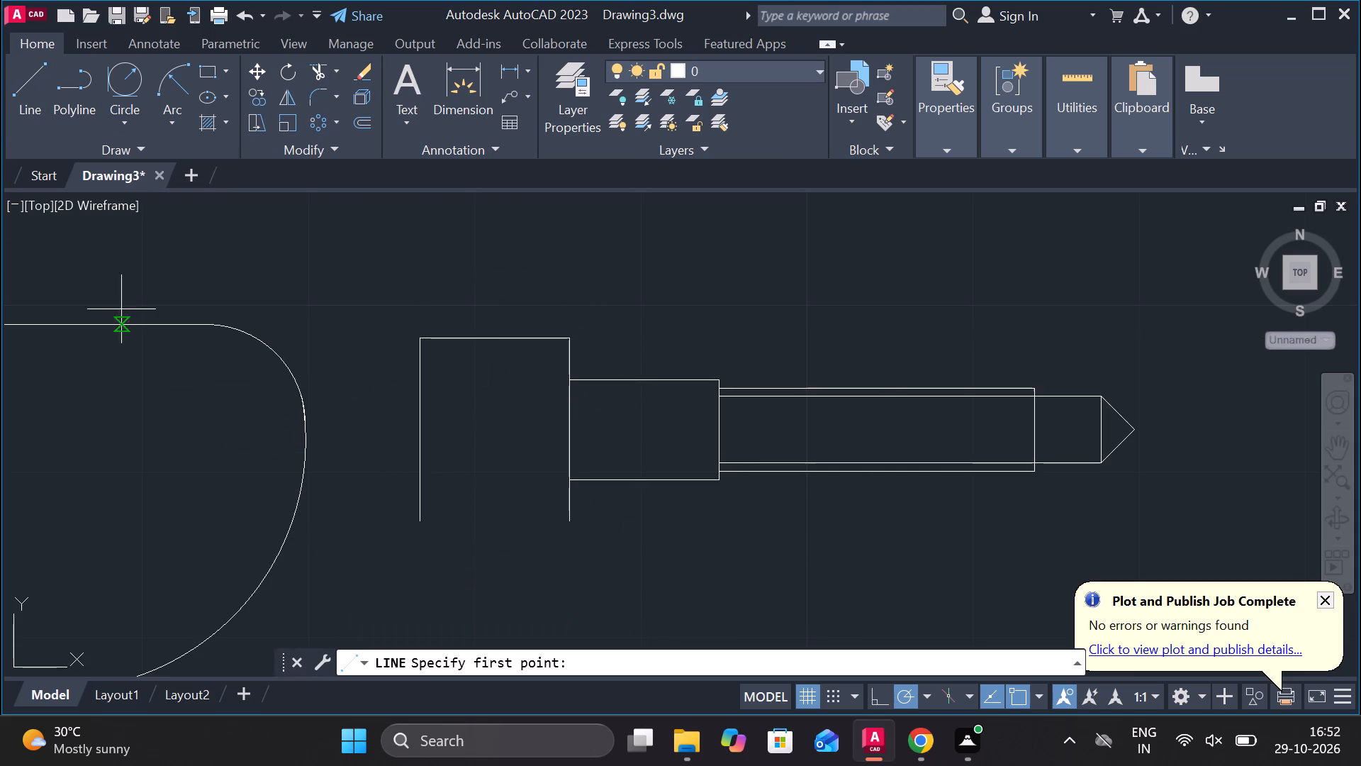
pyautogui.click(420, 514)
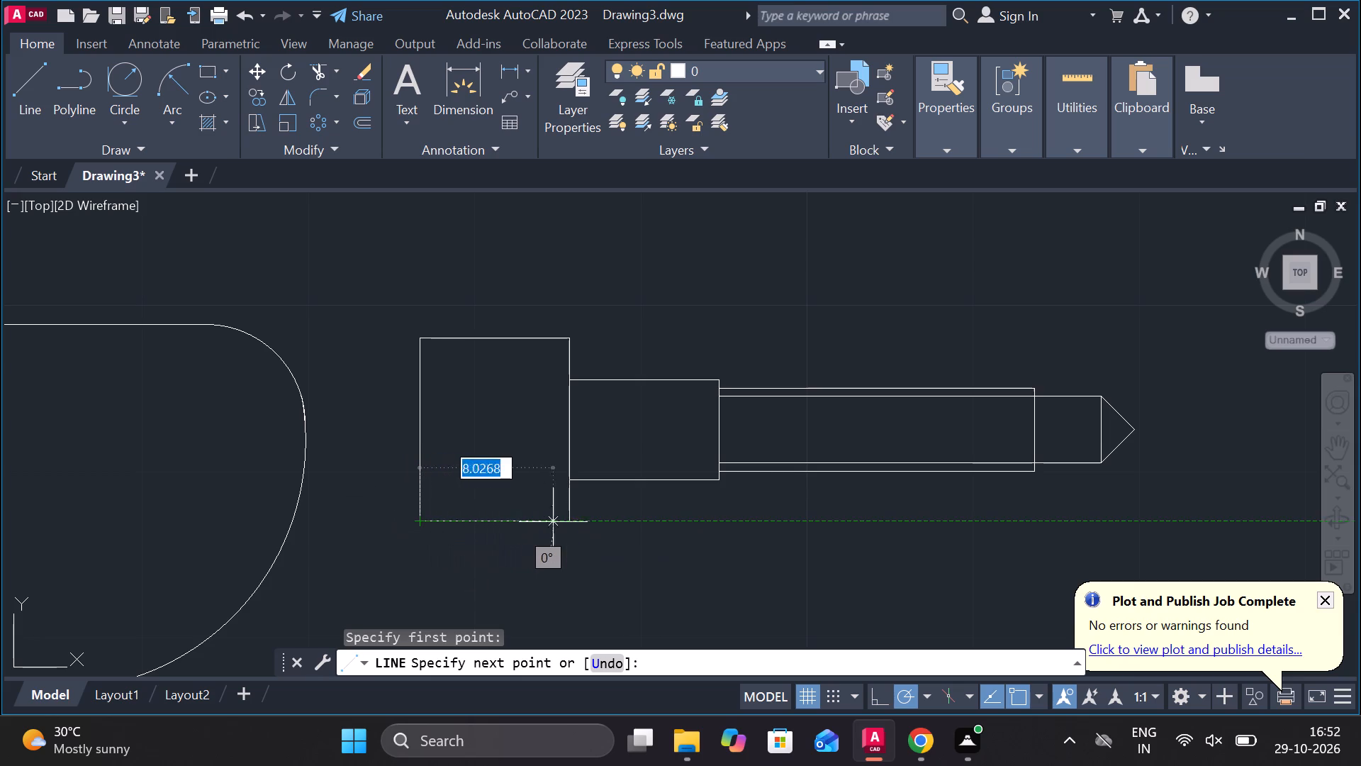
pyautogui.click(573, 521)
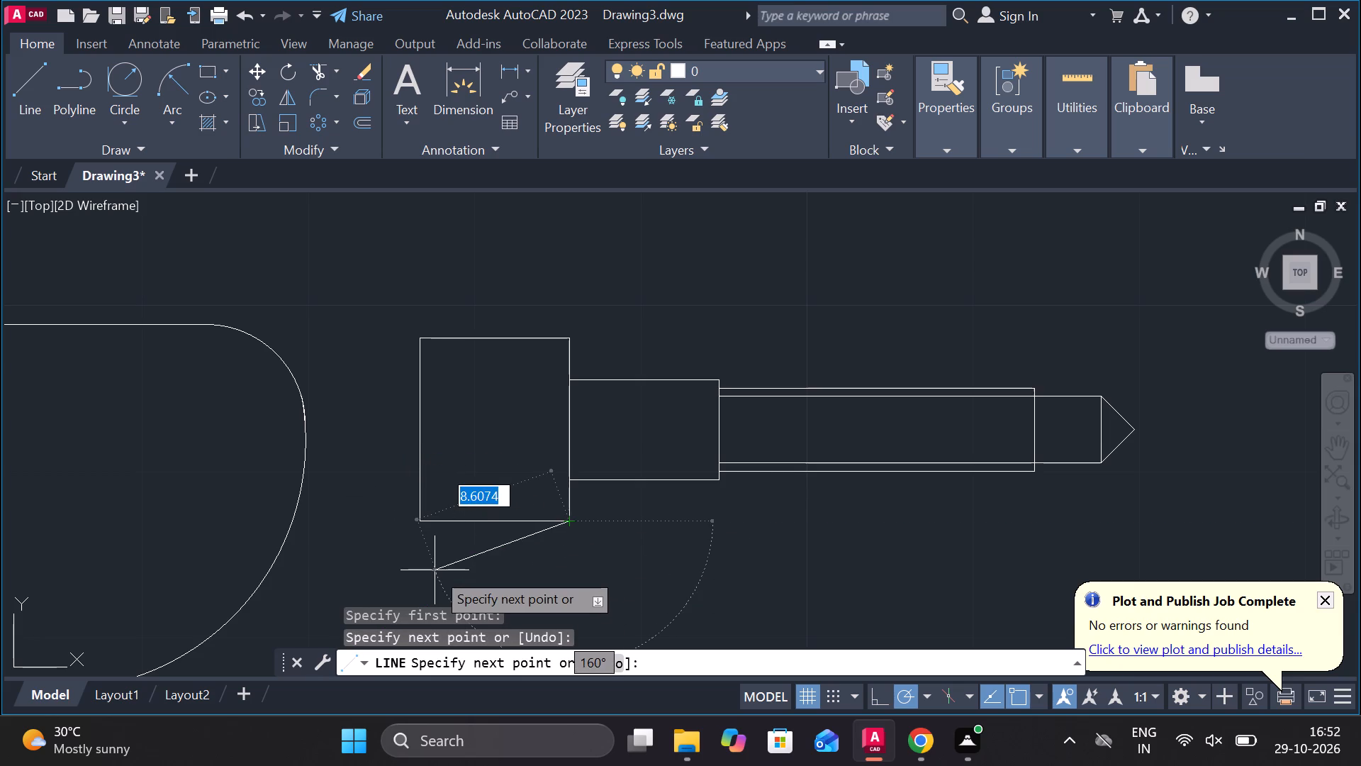
pyautogui.press('Escape')
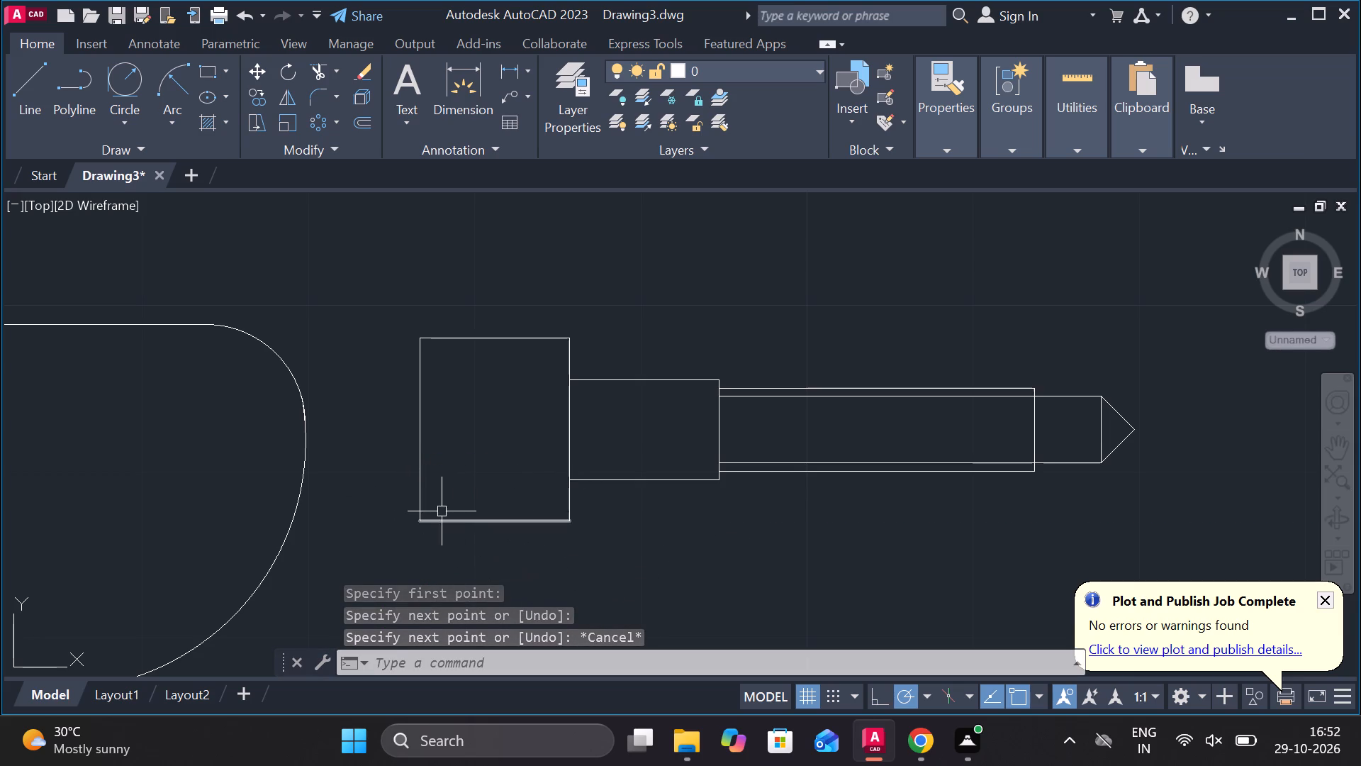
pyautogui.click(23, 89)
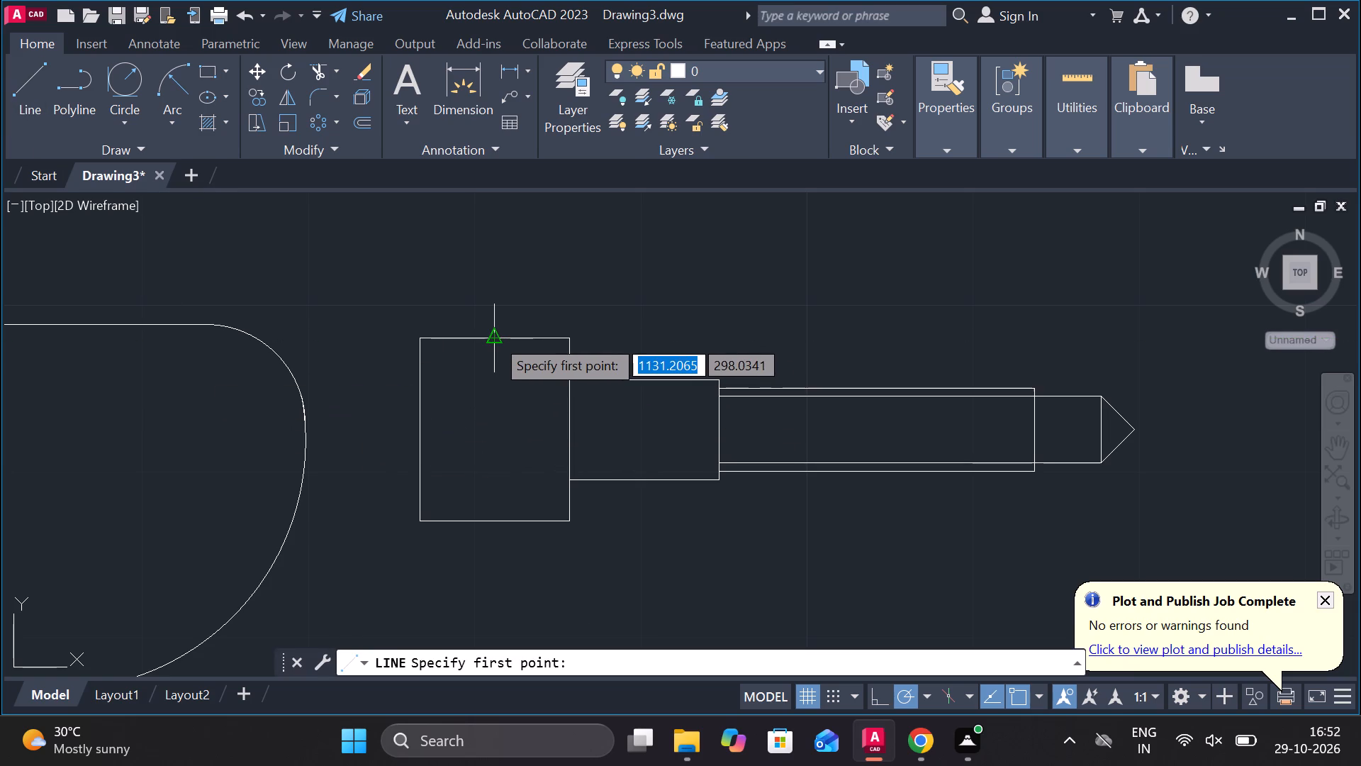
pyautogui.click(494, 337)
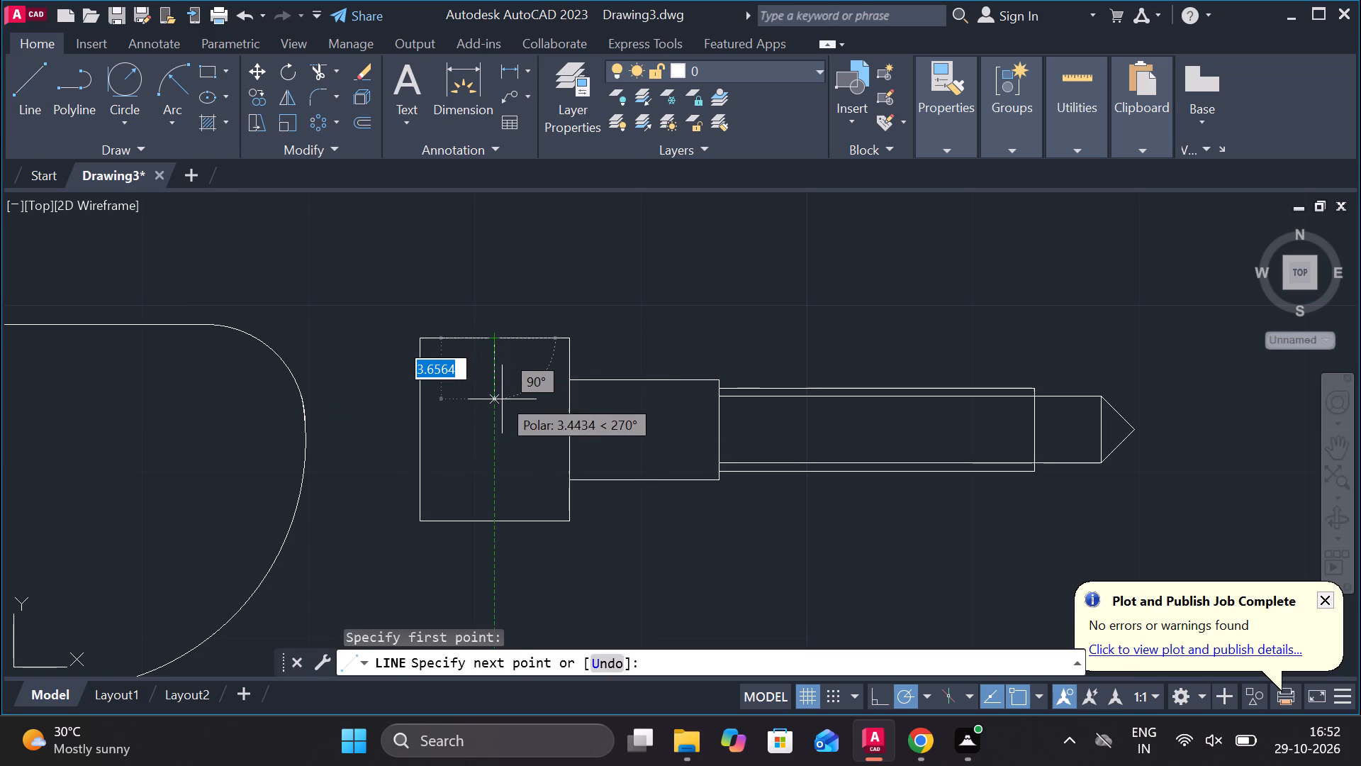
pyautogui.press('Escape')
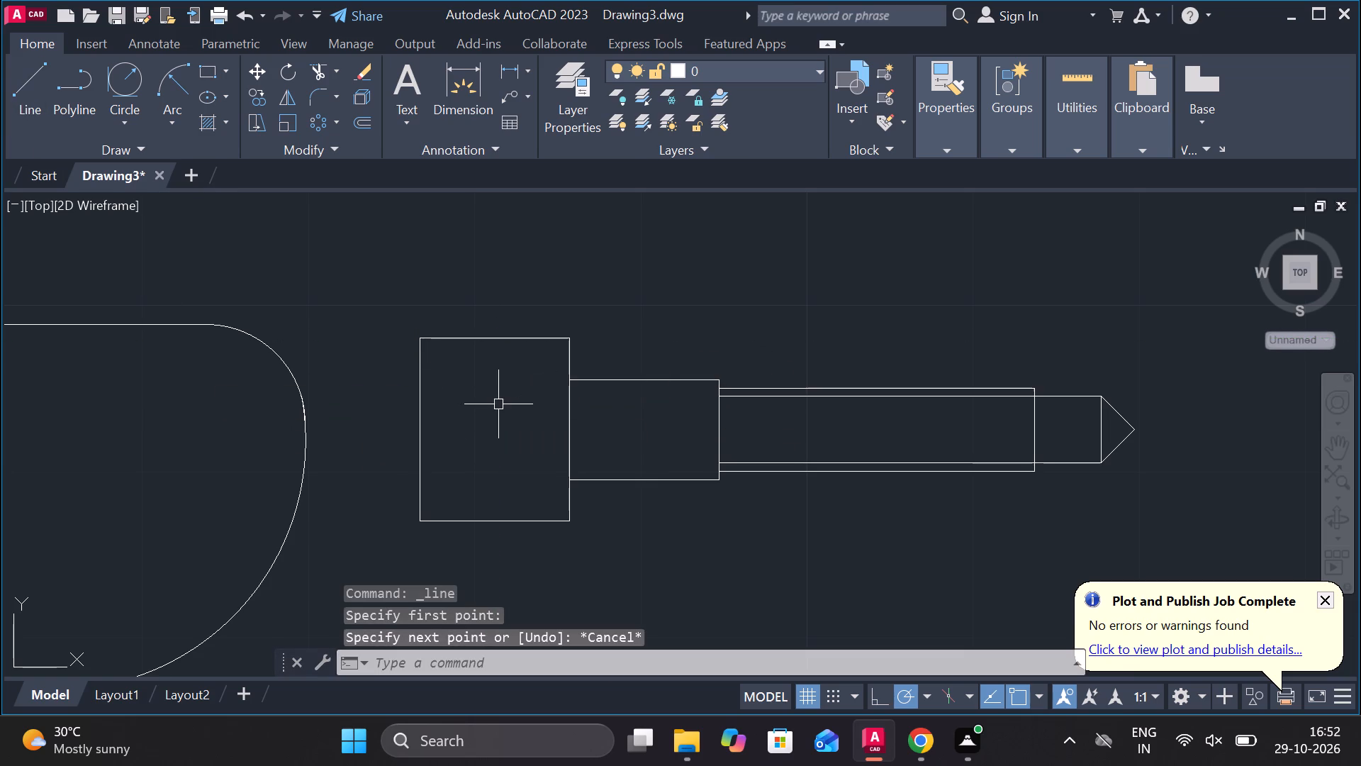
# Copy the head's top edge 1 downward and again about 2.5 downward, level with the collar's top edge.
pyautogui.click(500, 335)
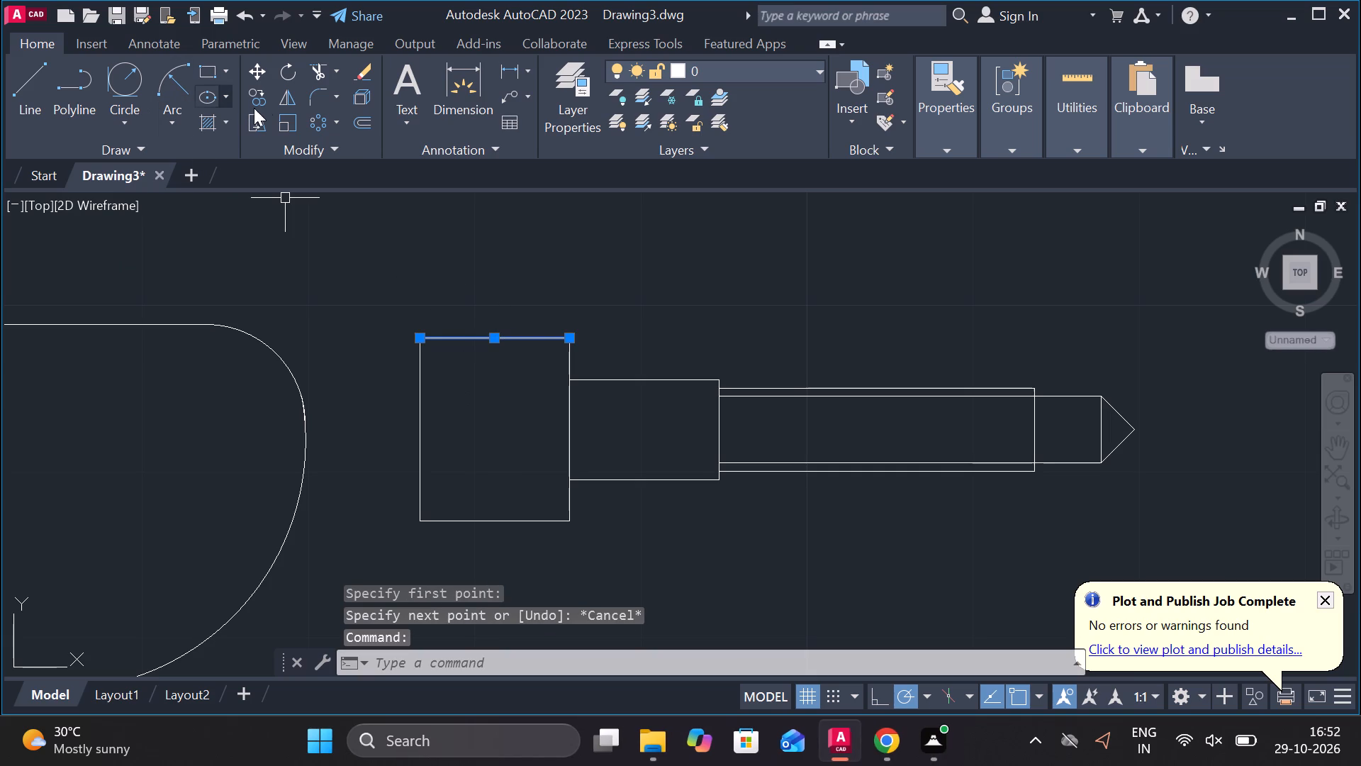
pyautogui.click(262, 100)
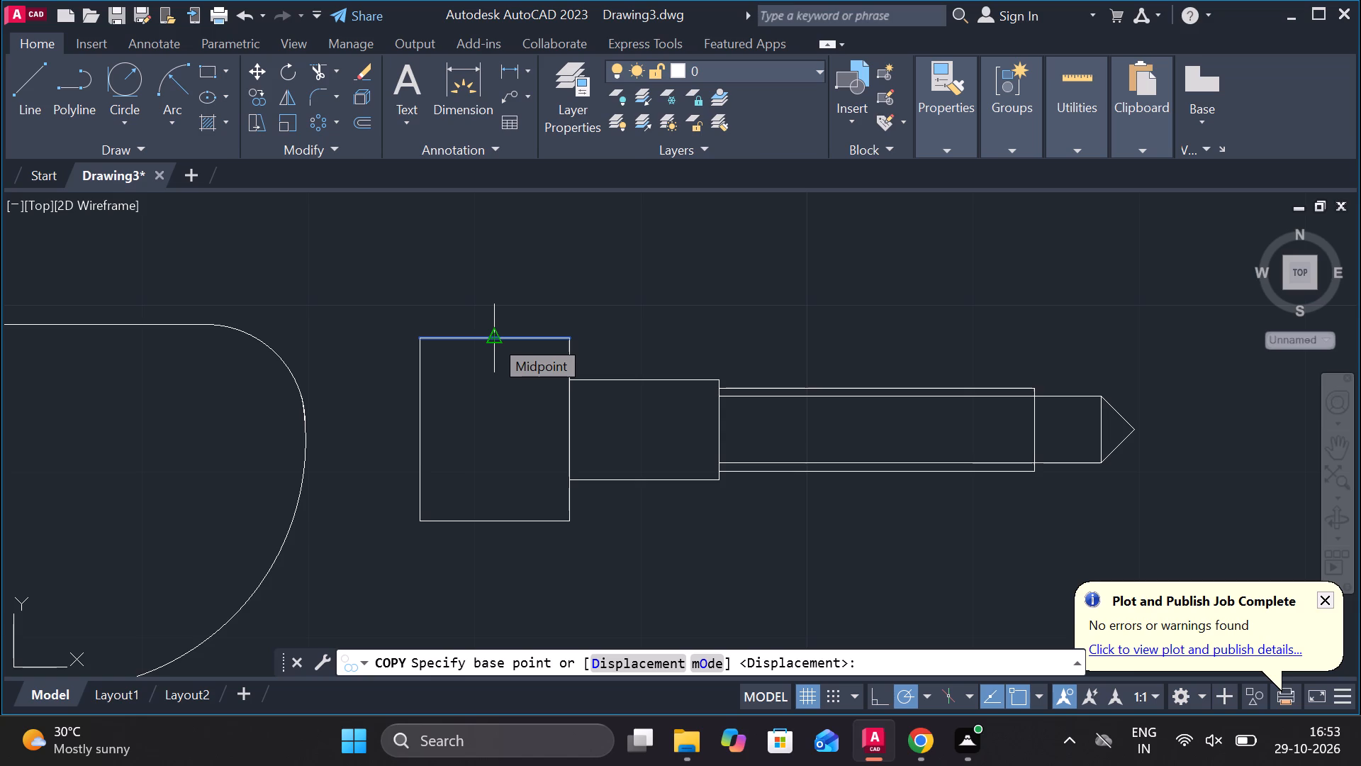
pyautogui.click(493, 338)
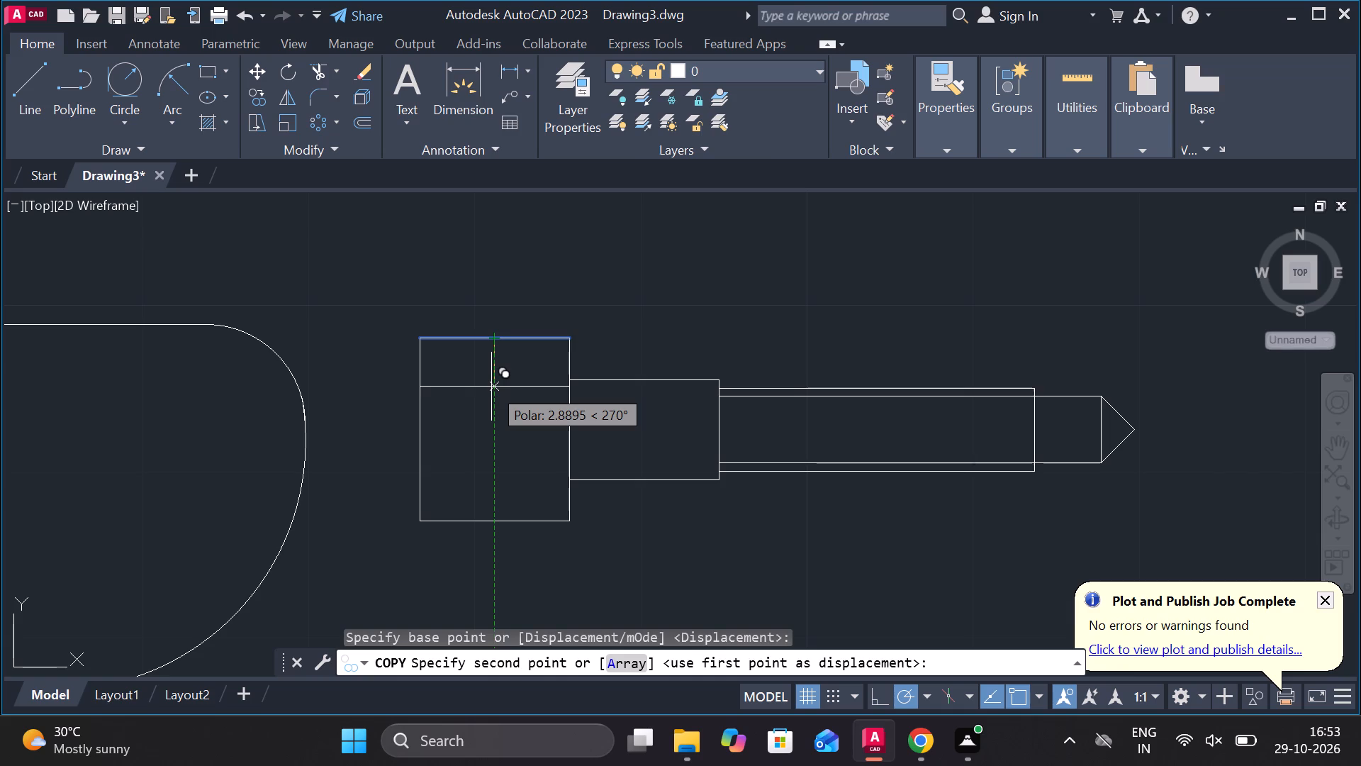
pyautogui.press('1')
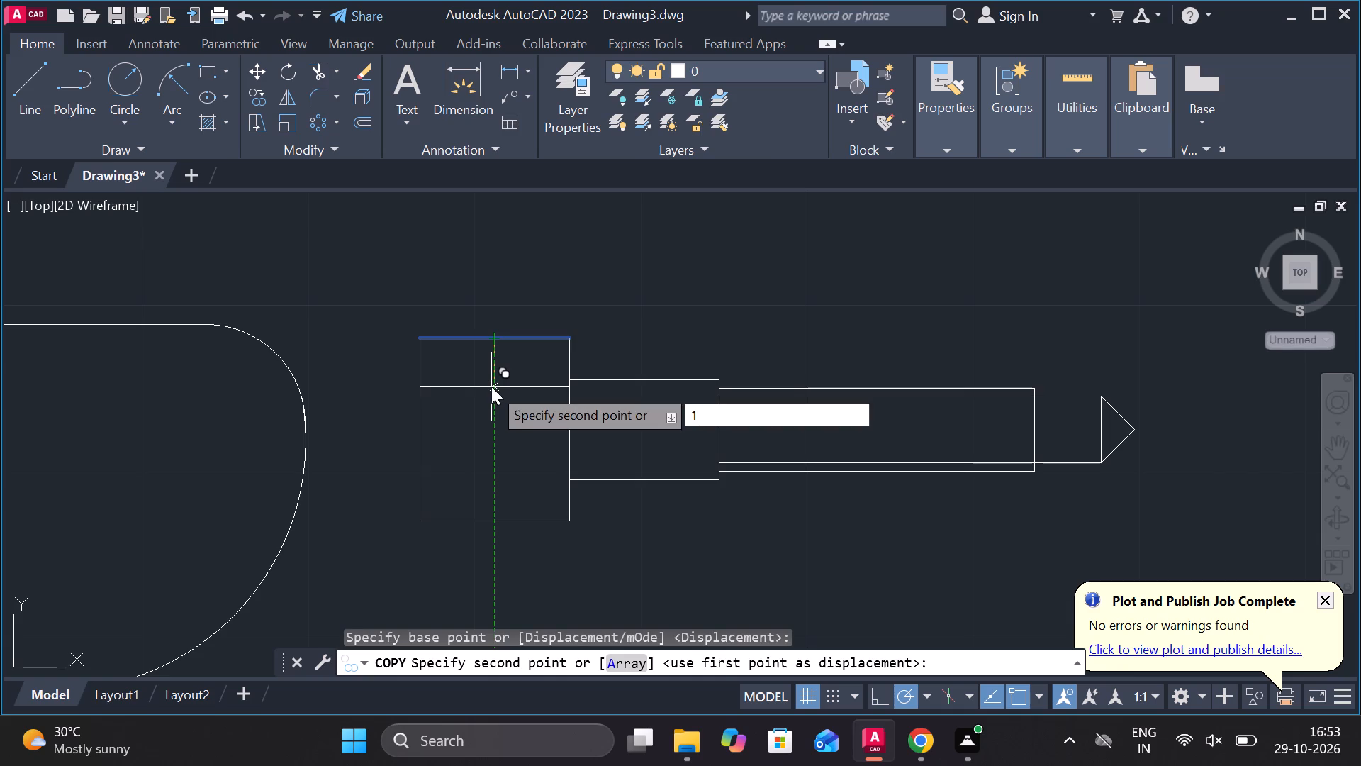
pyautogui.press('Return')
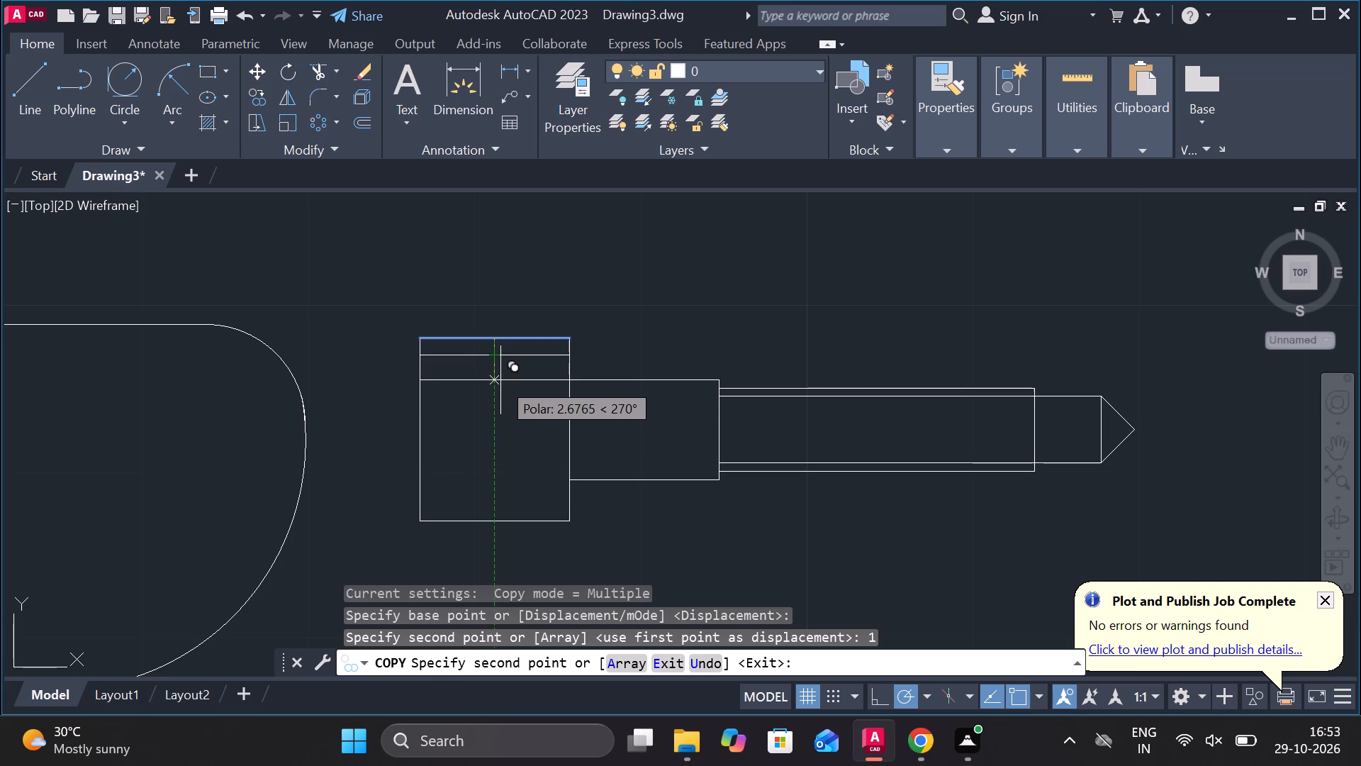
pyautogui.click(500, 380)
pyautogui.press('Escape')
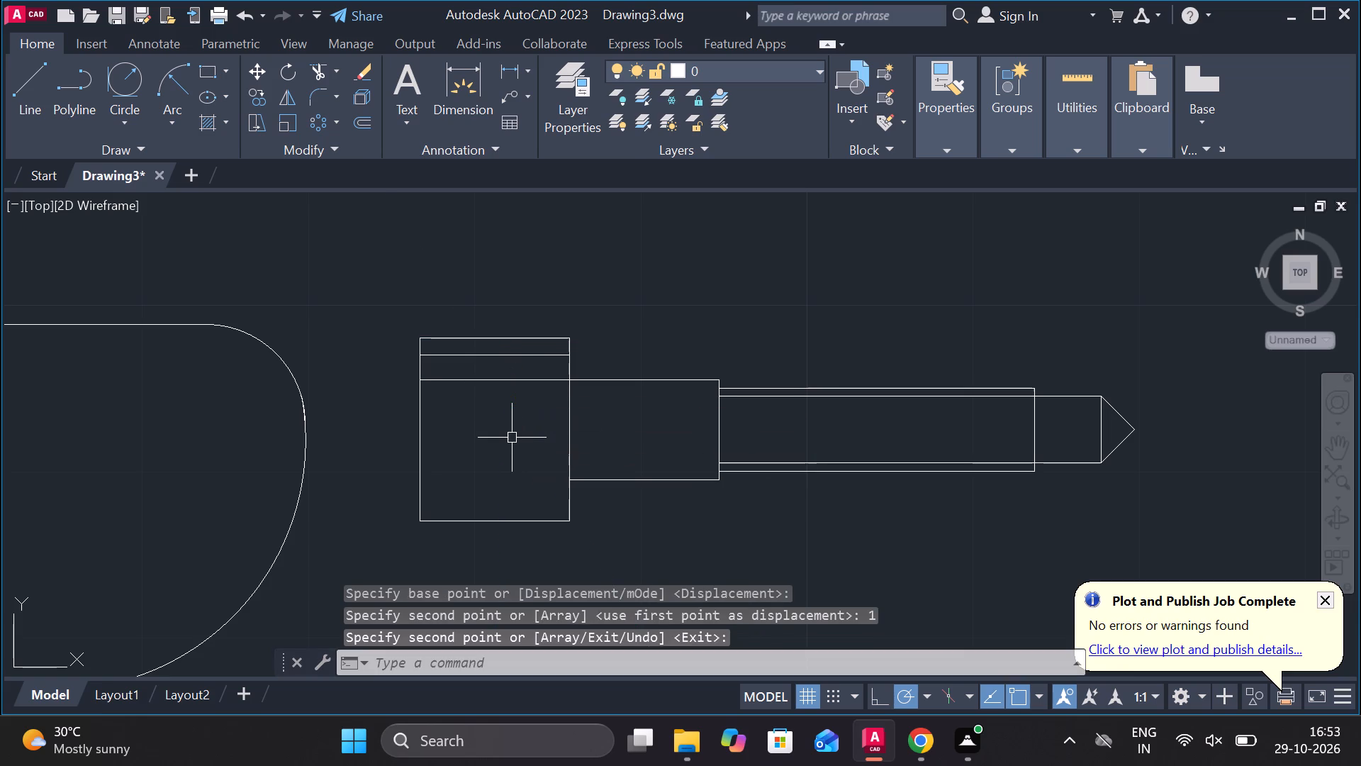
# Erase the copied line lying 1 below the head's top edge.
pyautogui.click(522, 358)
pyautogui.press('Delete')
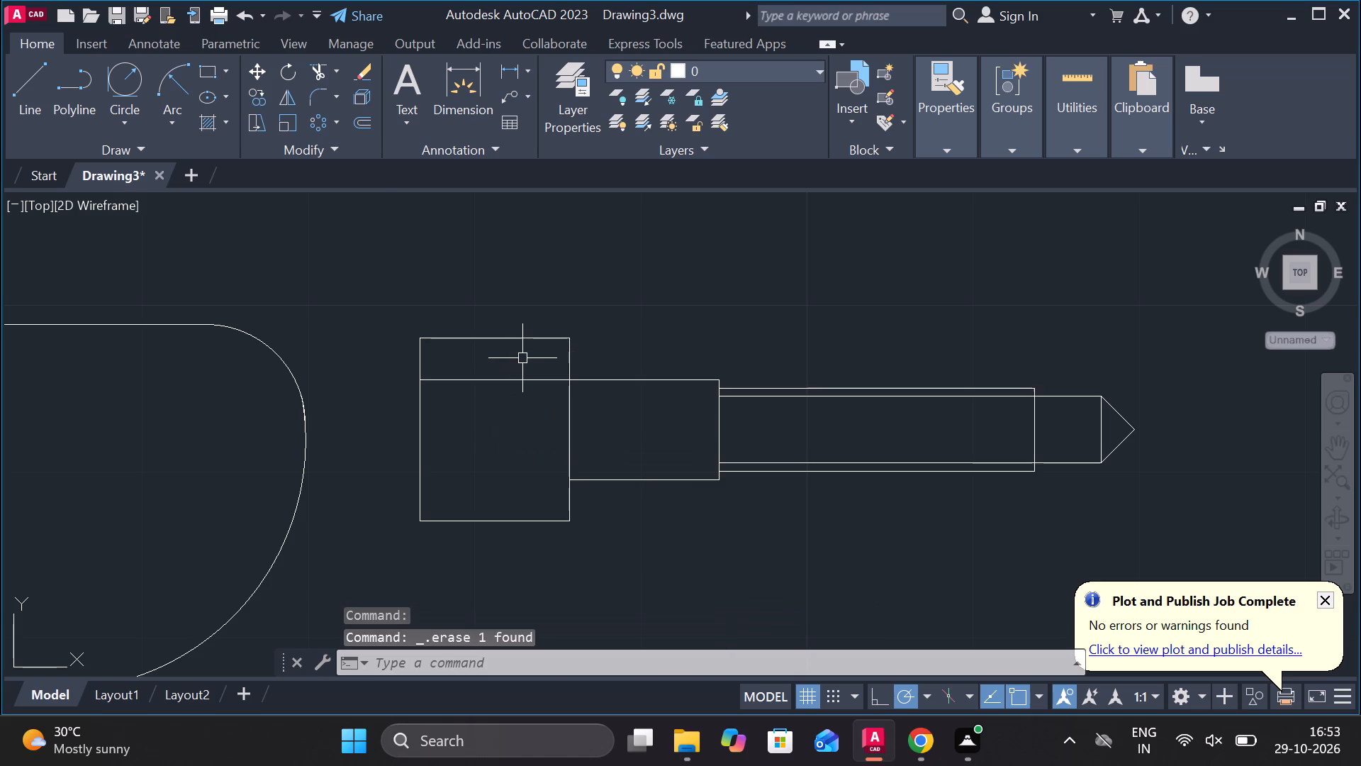
# Check the vertical distance between the remaining copied line and the head's top edge with a linear dimension, without placing it.
pyautogui.click(508, 72)
pyautogui.click(530, 384)
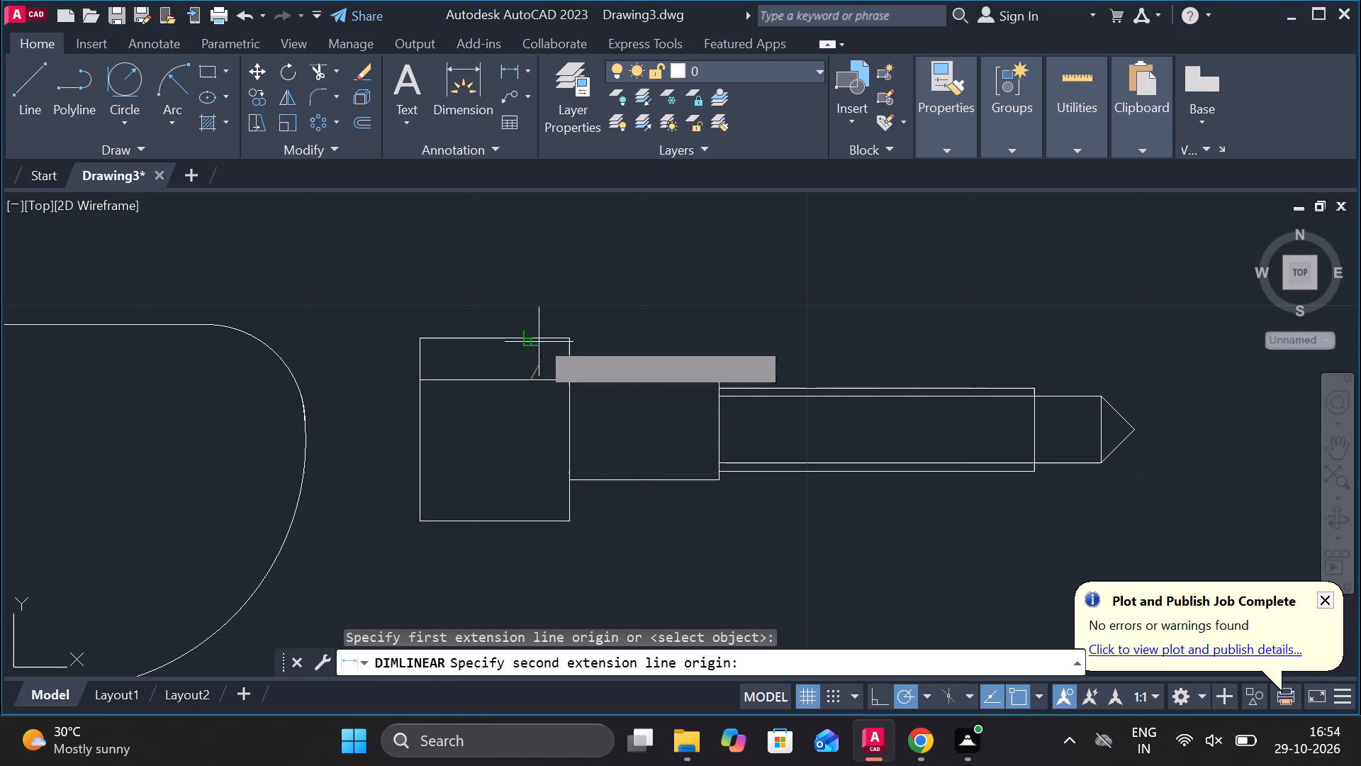
pyautogui.click(531, 337)
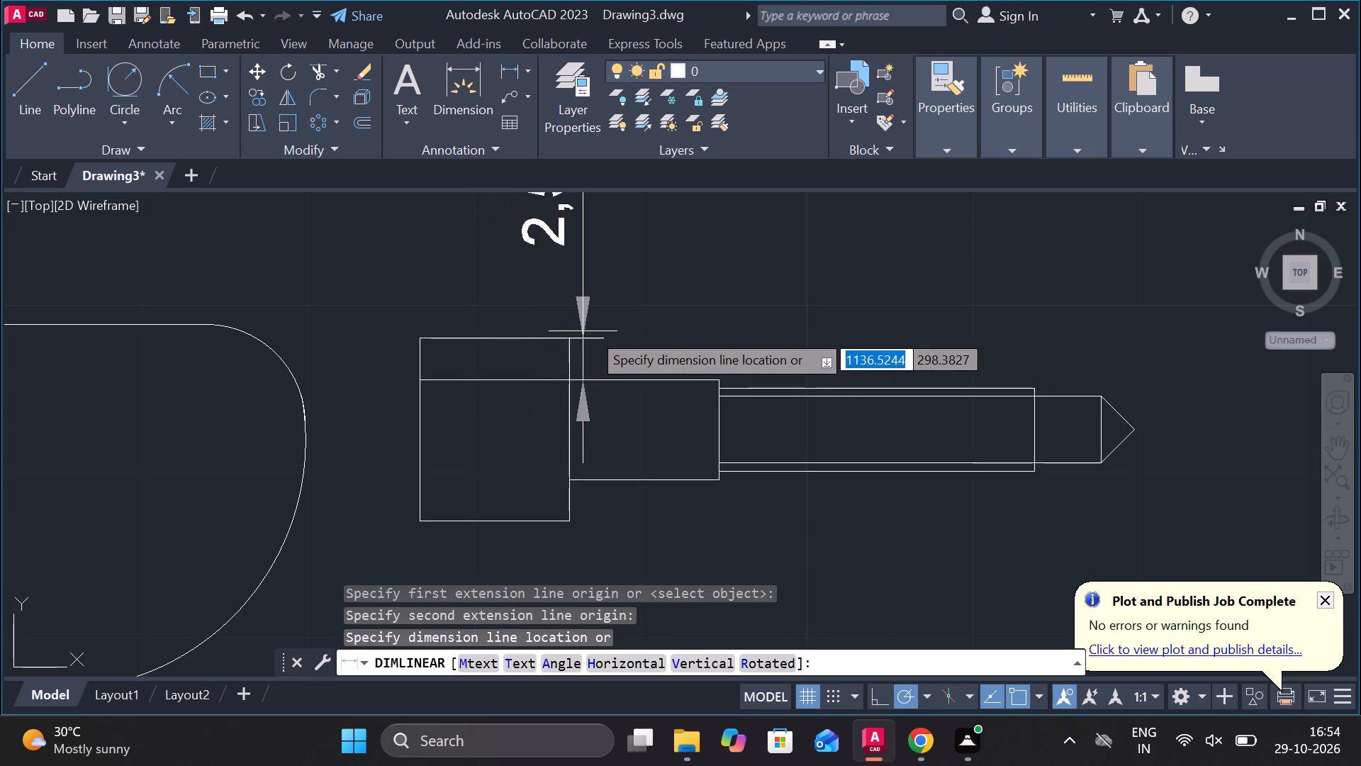
pyautogui.scroll(-2, 612, 333)
pyautogui.scroll(2, 612, 333)
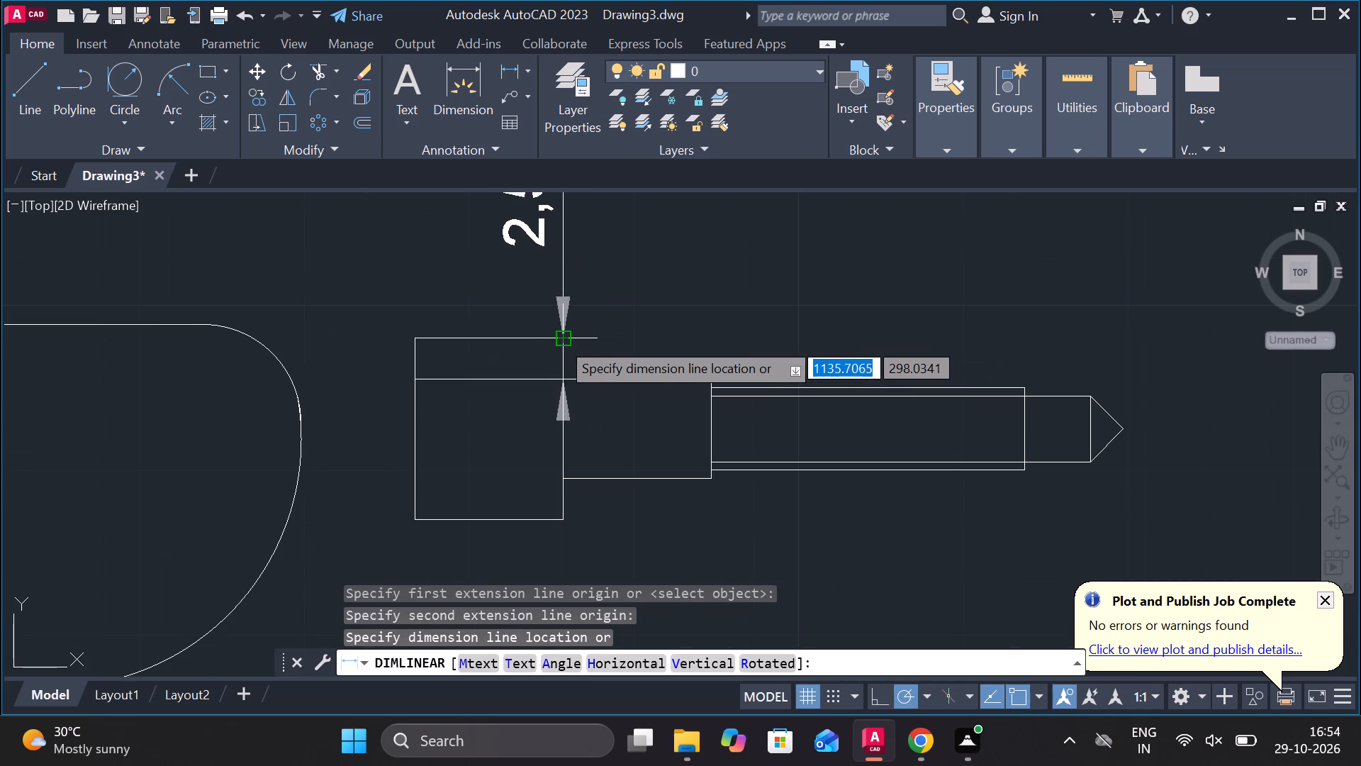
pyautogui.scroll(-3, 635, 340)
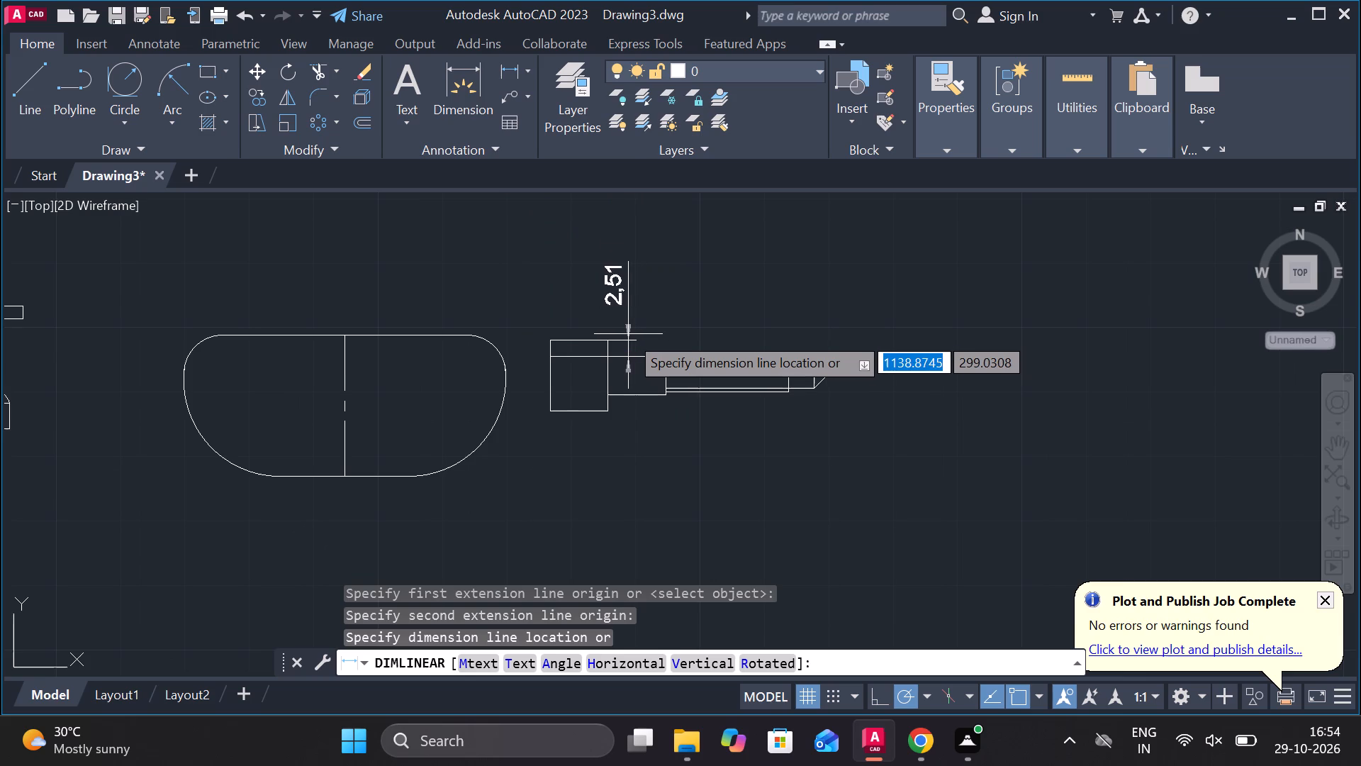
pyautogui.press('Escape')
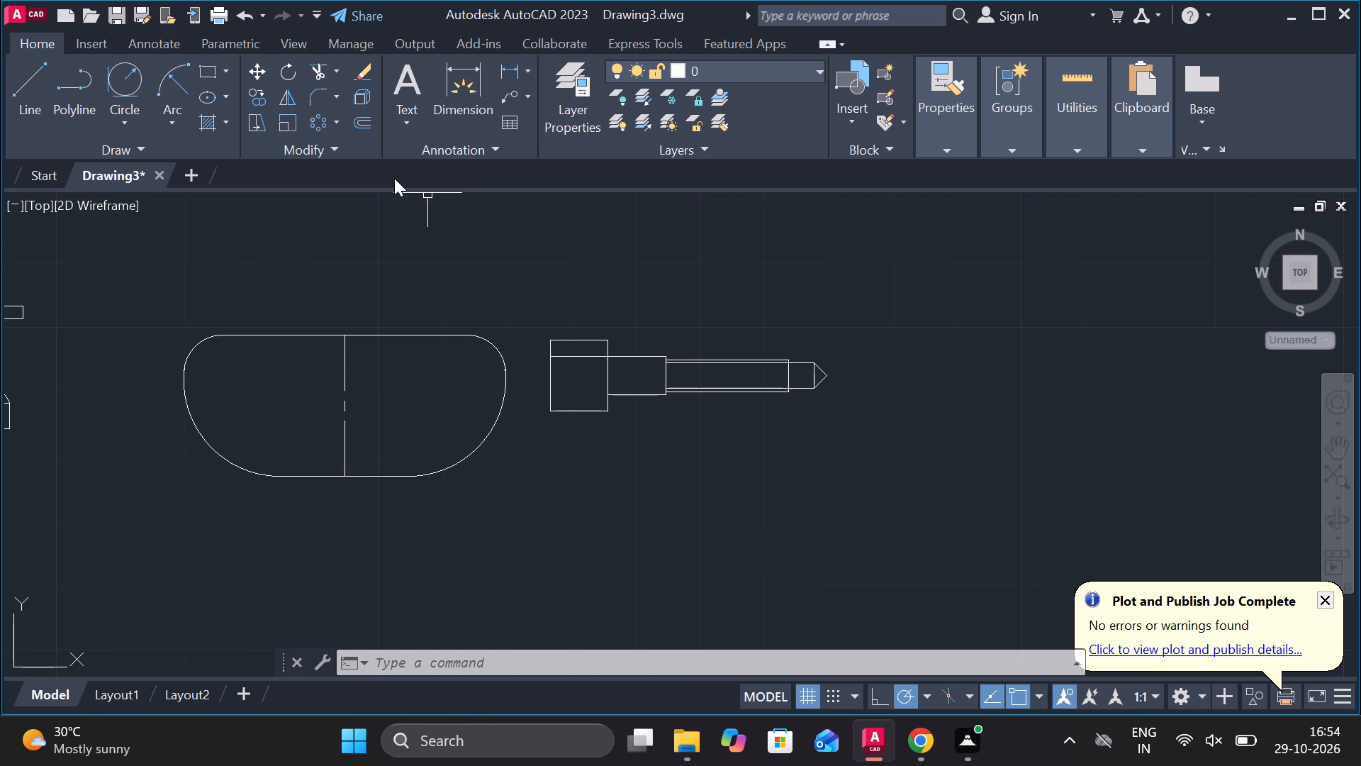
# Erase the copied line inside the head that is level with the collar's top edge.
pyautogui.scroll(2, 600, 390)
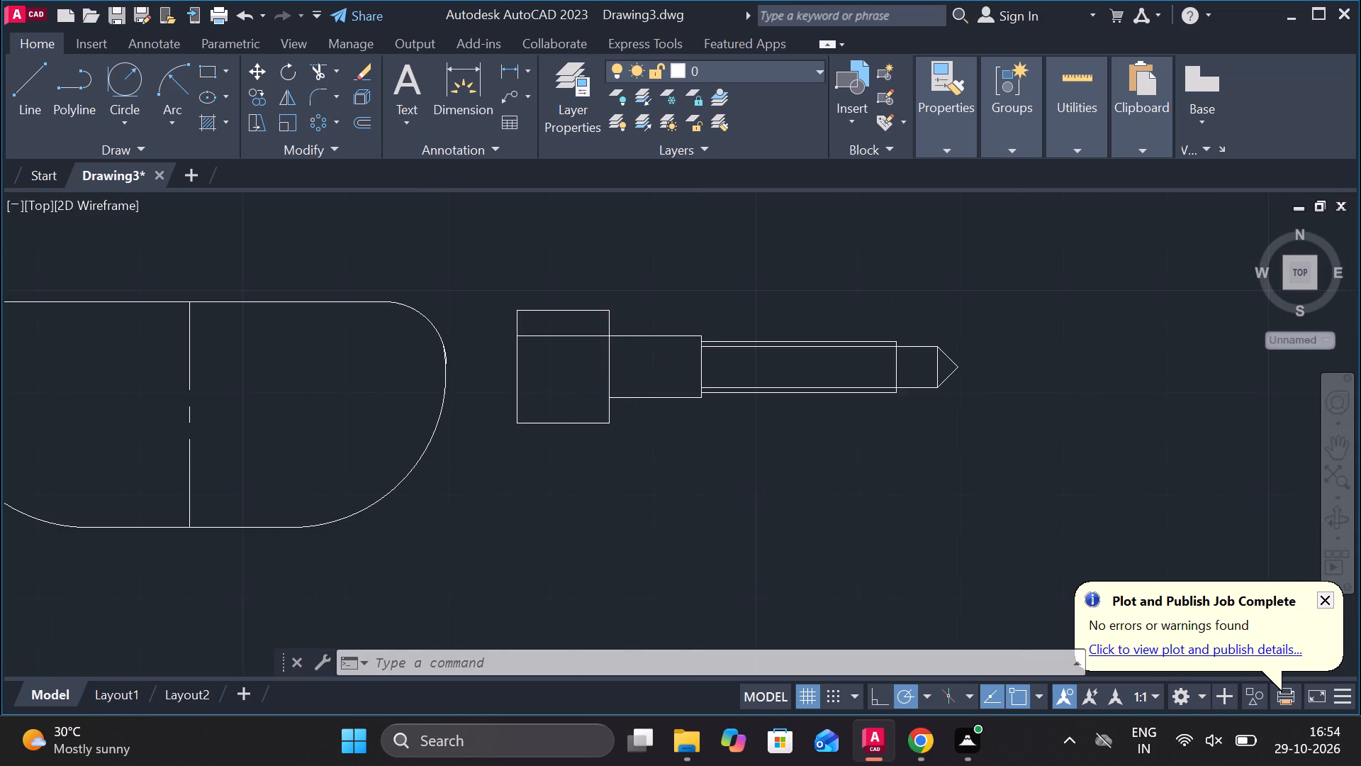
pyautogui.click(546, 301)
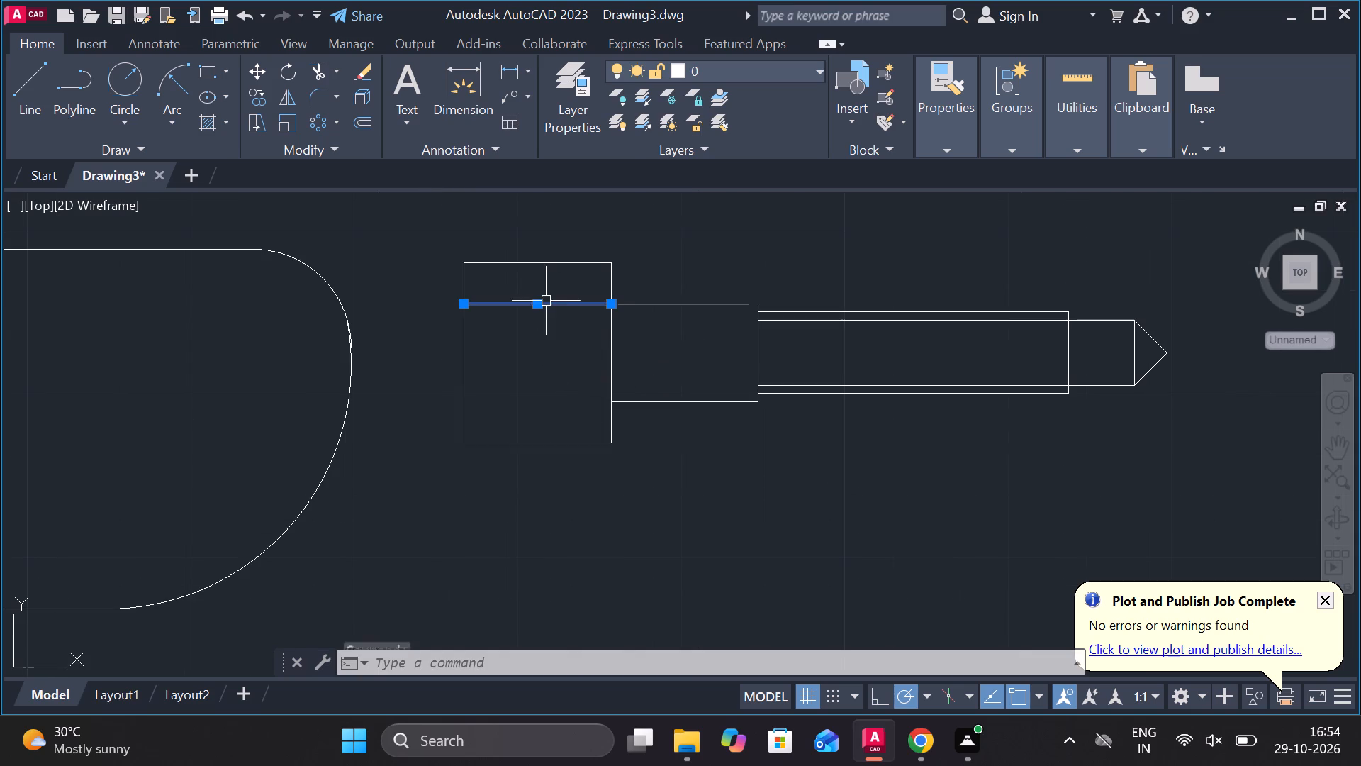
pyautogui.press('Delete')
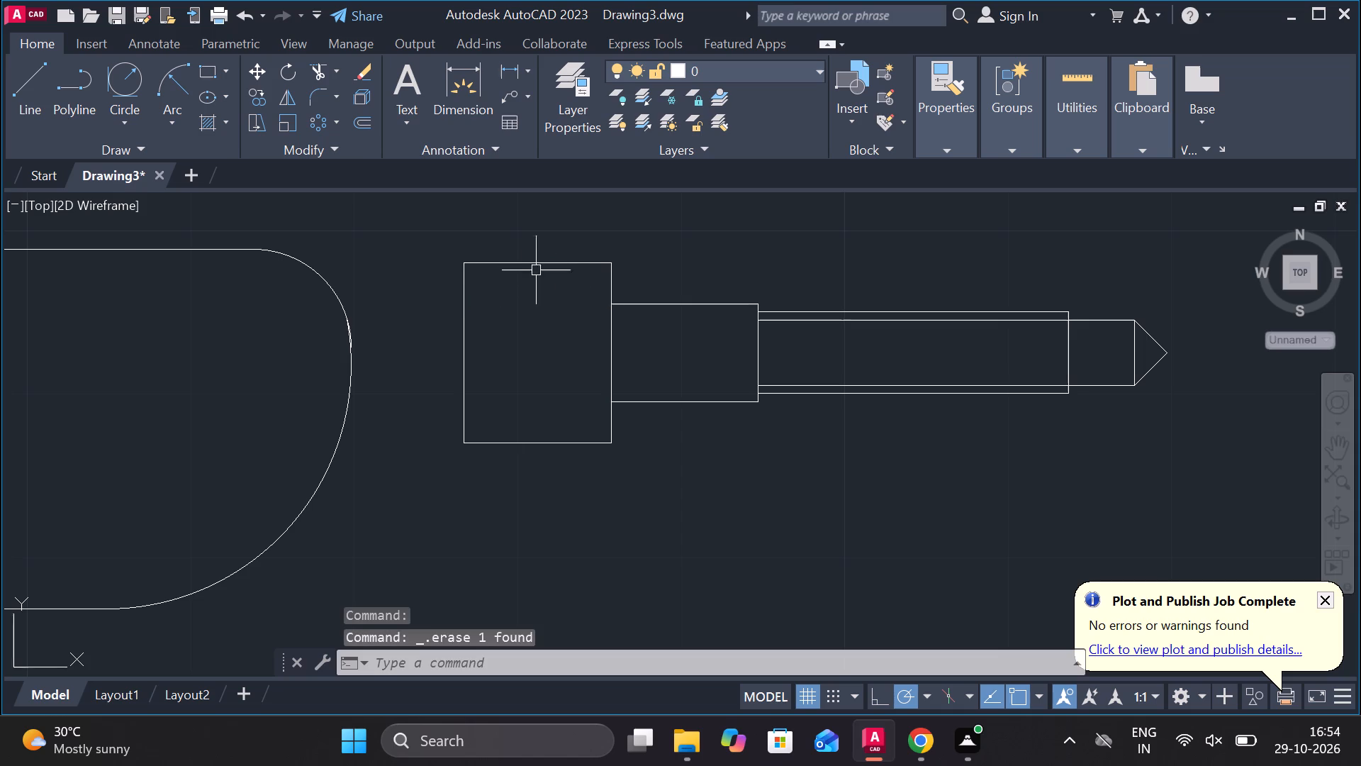
# Copy the head's top edge 3 downward from its midpoint.
pyautogui.click(534, 265)
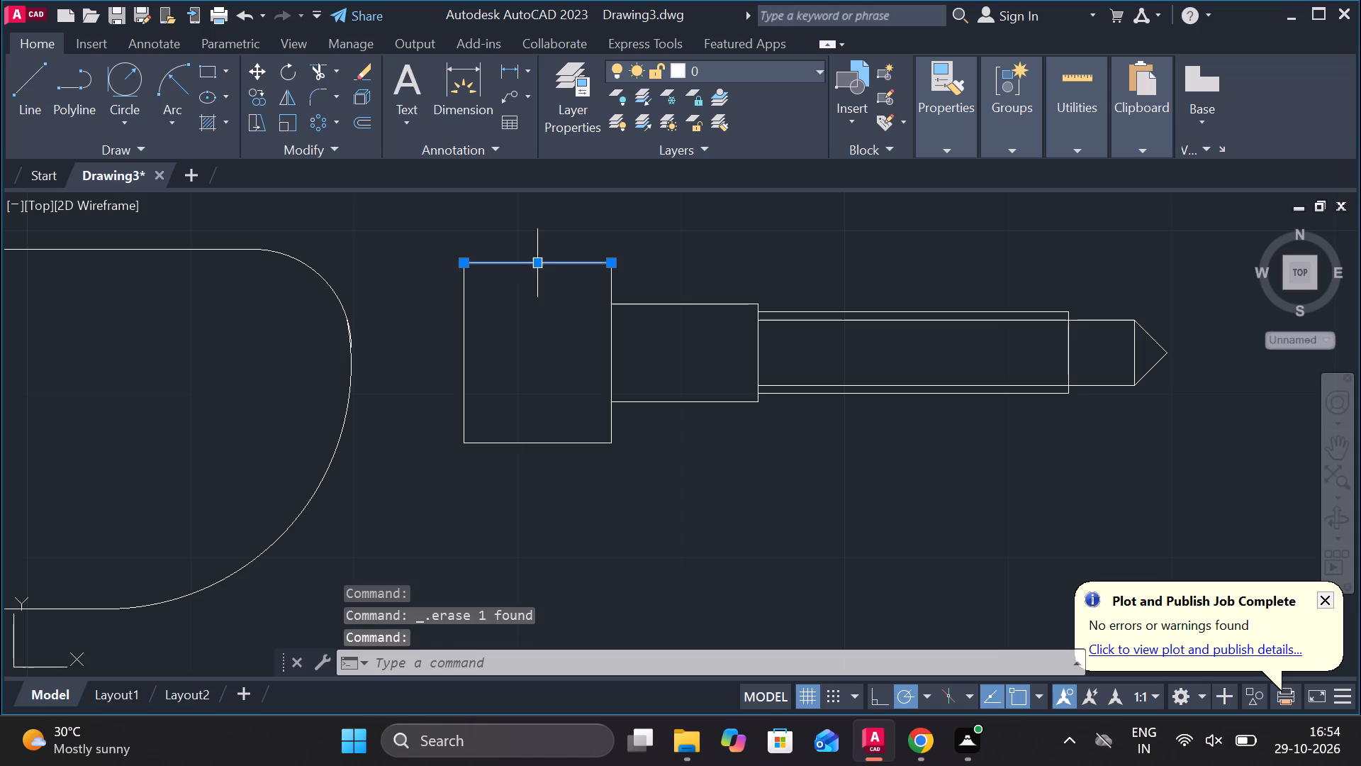
pyautogui.click(257, 91)
pyautogui.click(534, 262)
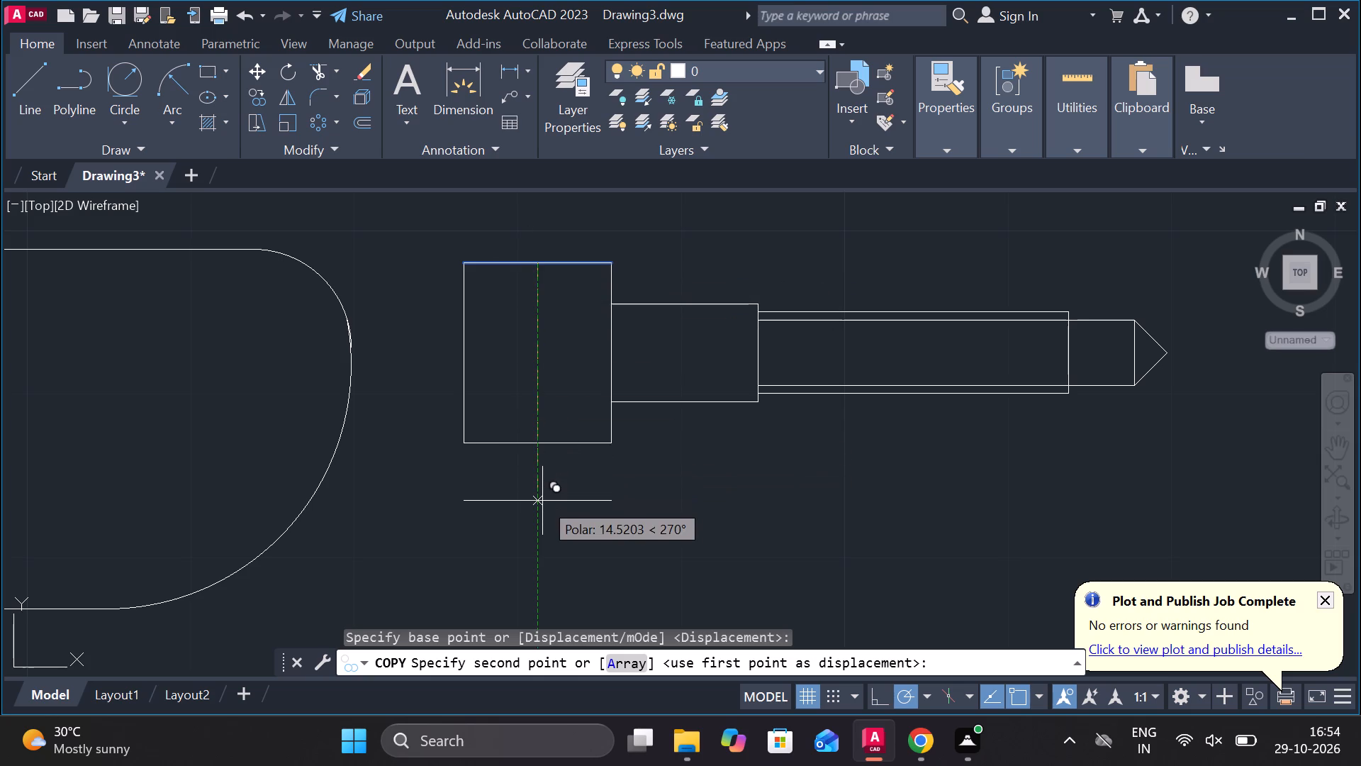
pyautogui.press('3')
pyautogui.press('Return')
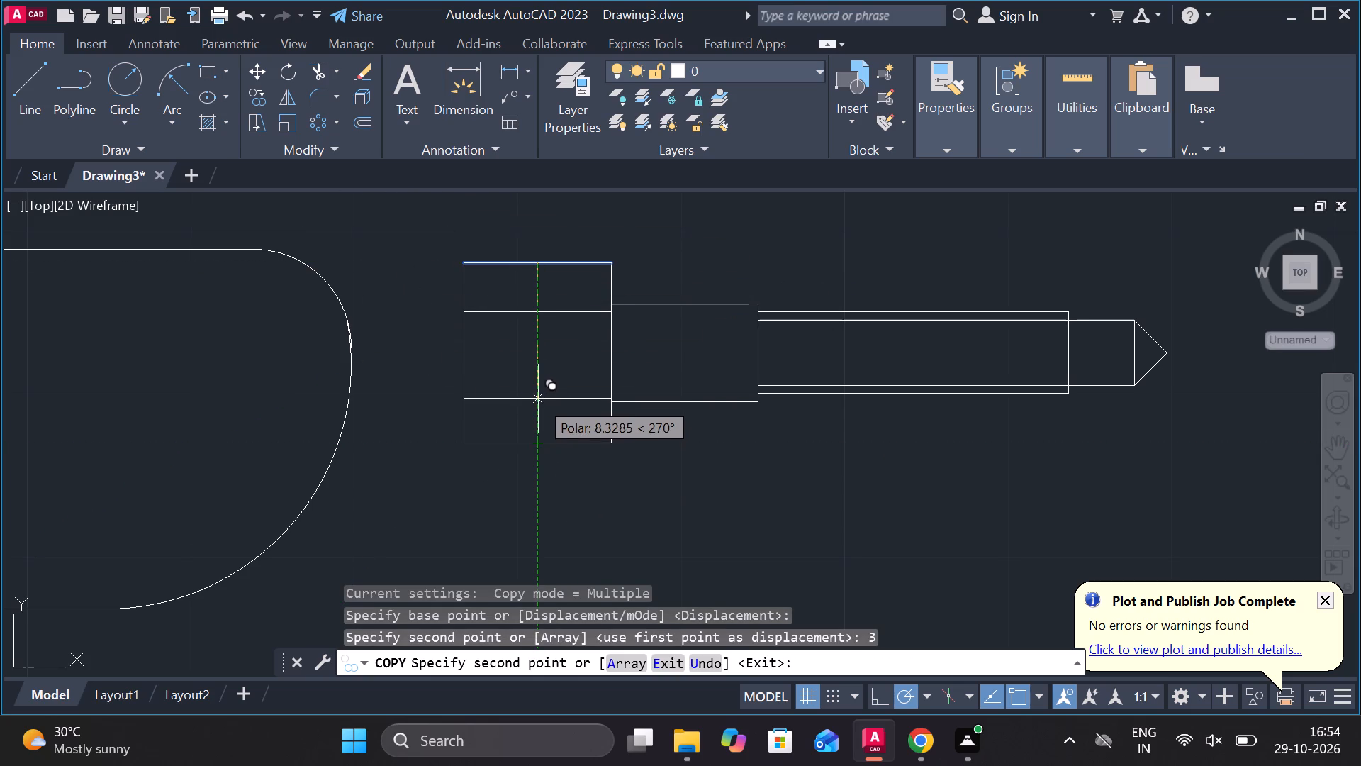
pyautogui.press('Escape')
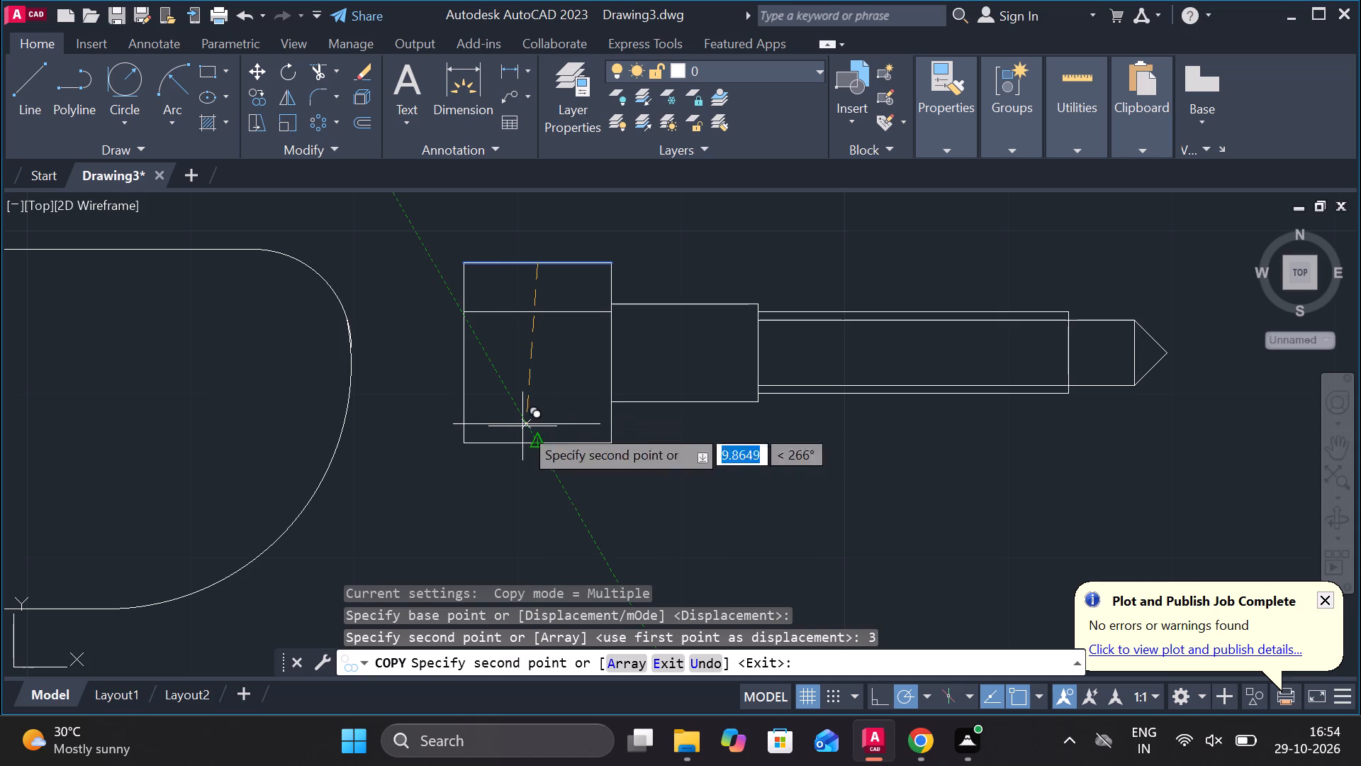
# Copy the head's bottom edge 3 upward from its midpoint.
pyautogui.click(532, 446)
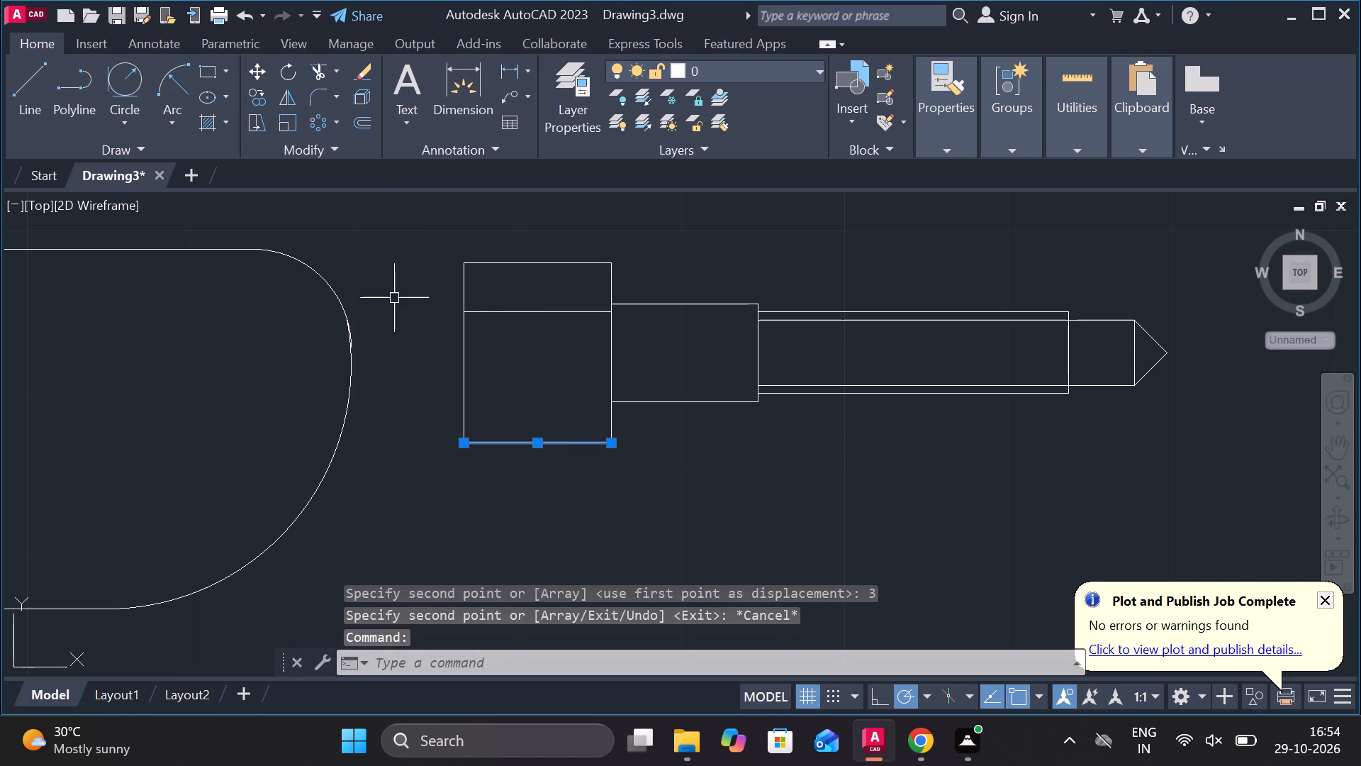
pyautogui.click(262, 92)
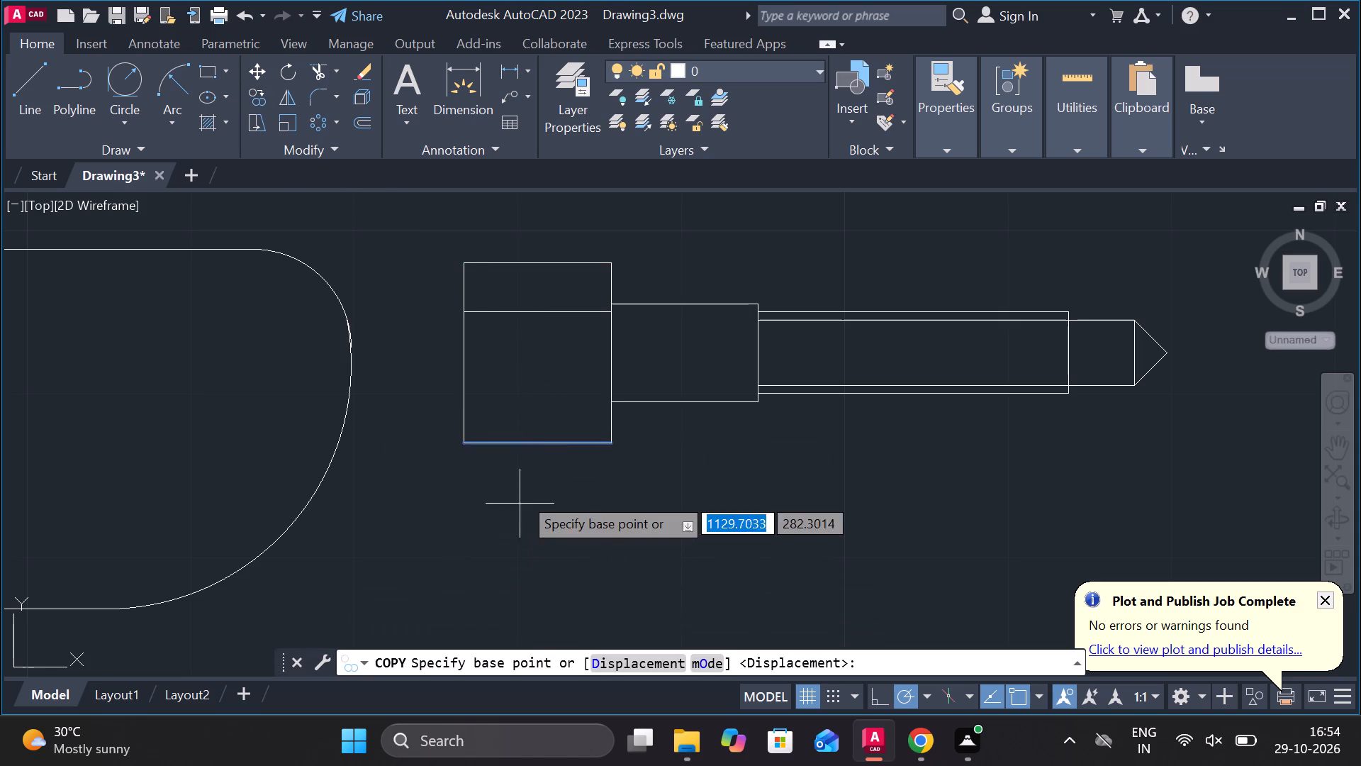
pyautogui.click(540, 438)
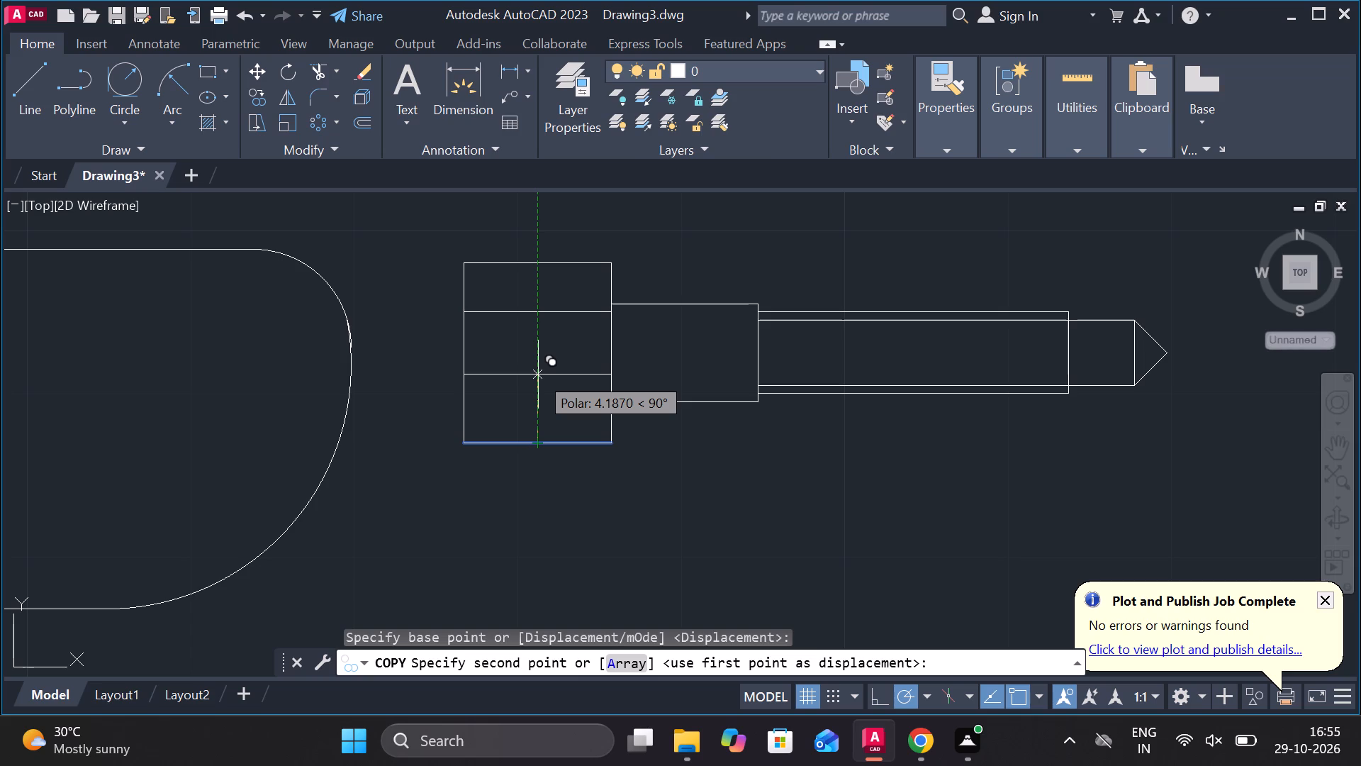
pyautogui.press('3')
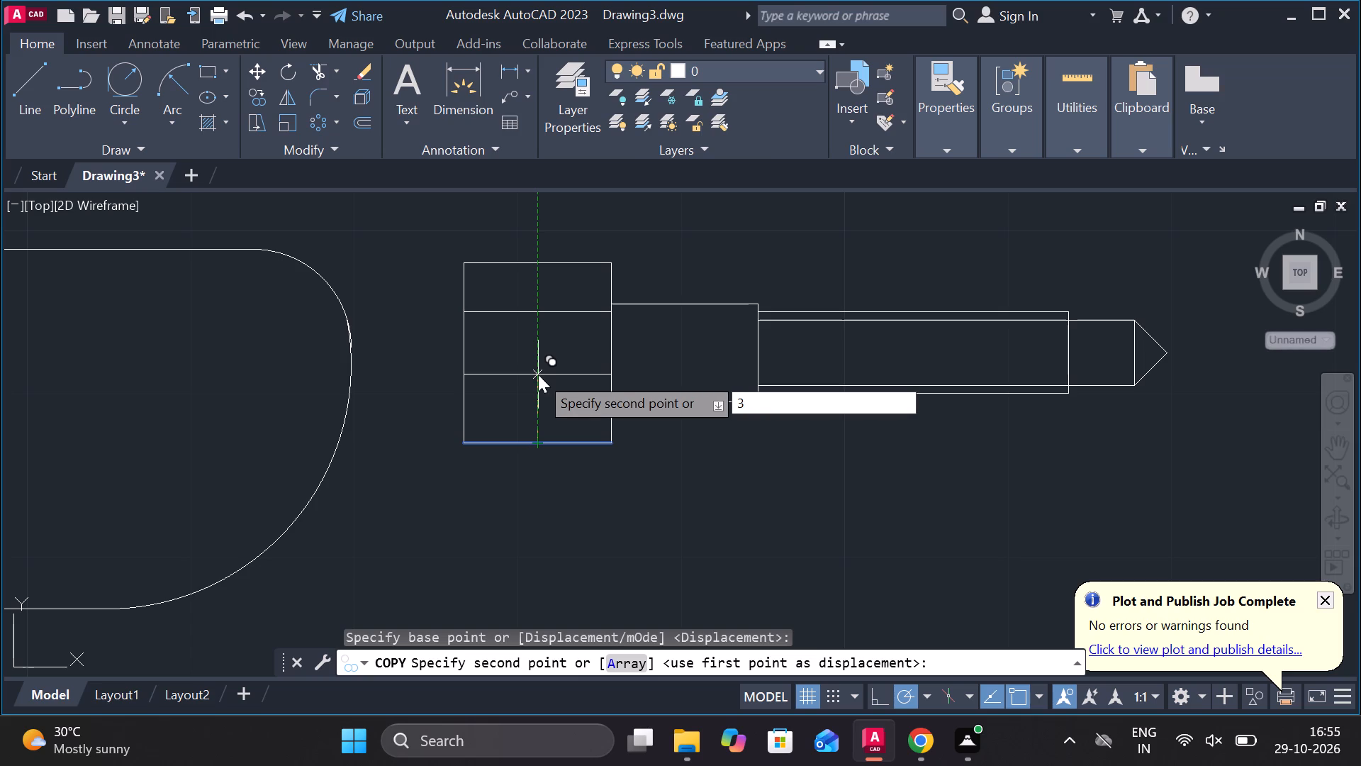
pyautogui.press('Return')
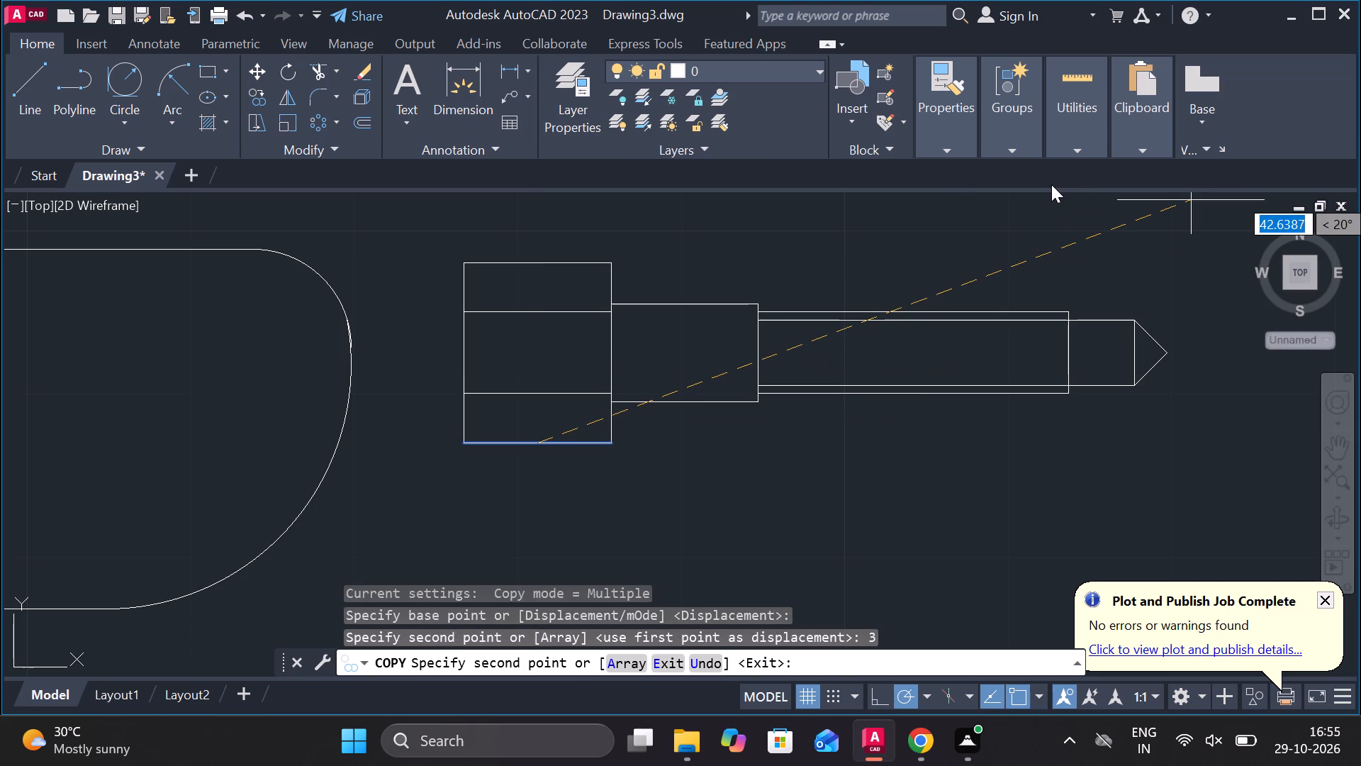
pyautogui.press('Escape')
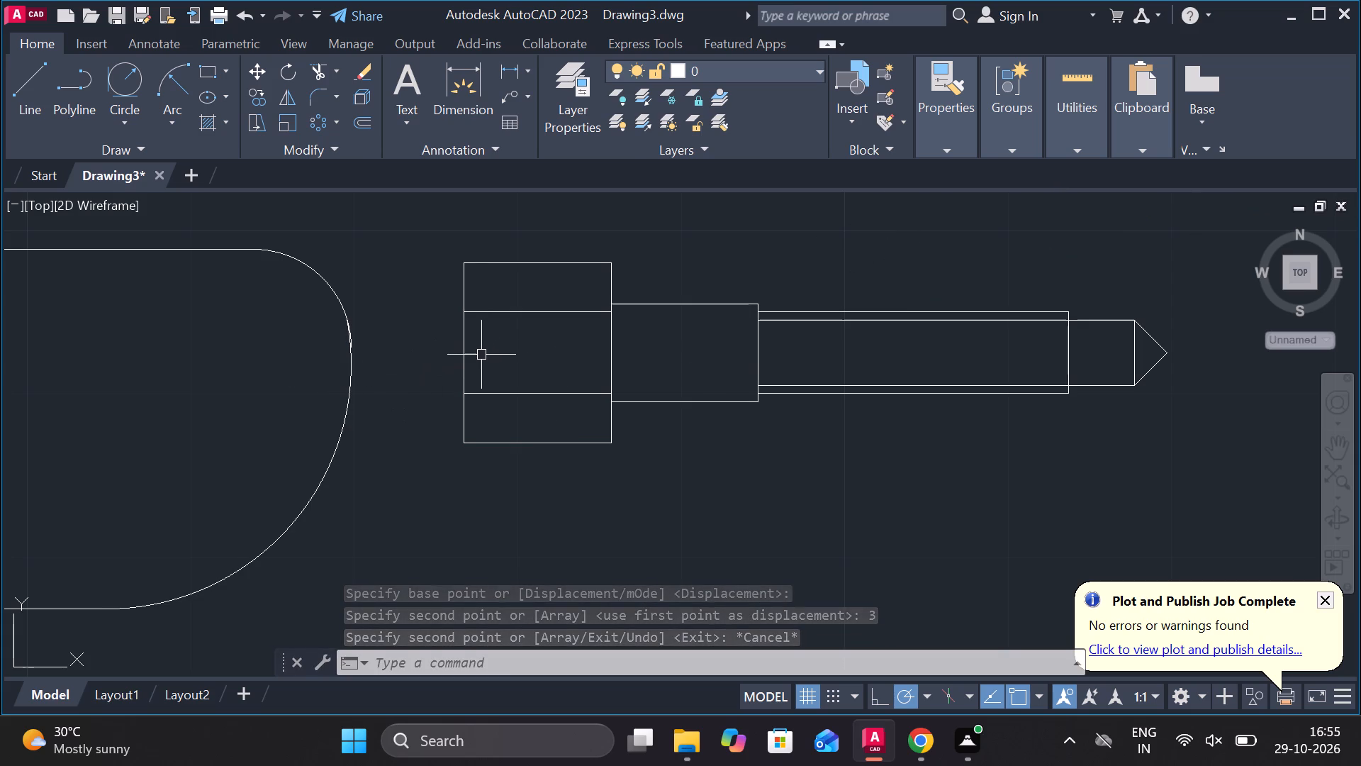
# Copy the head's left vertical edge 2 to the right from its midpoint.
pyautogui.click(462, 361)
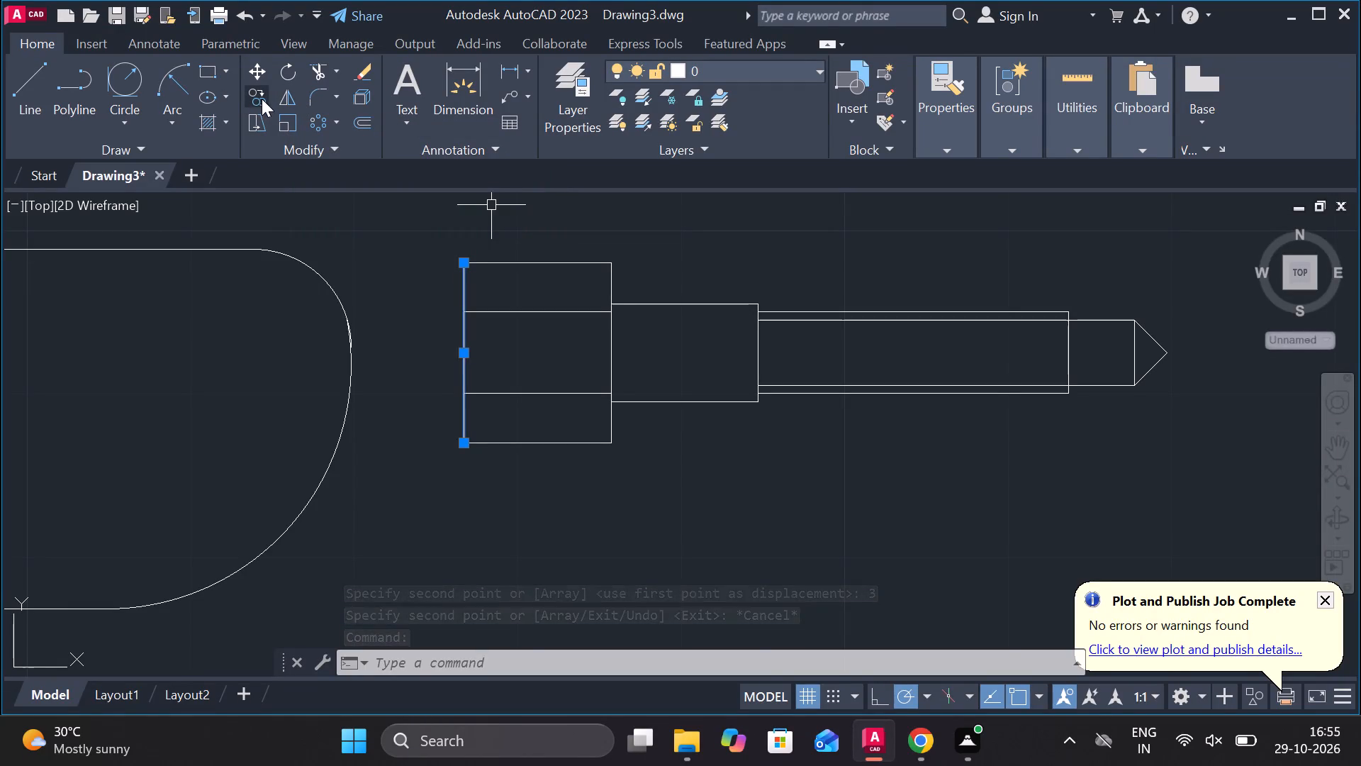
pyautogui.click(262, 99)
pyautogui.click(460, 353)
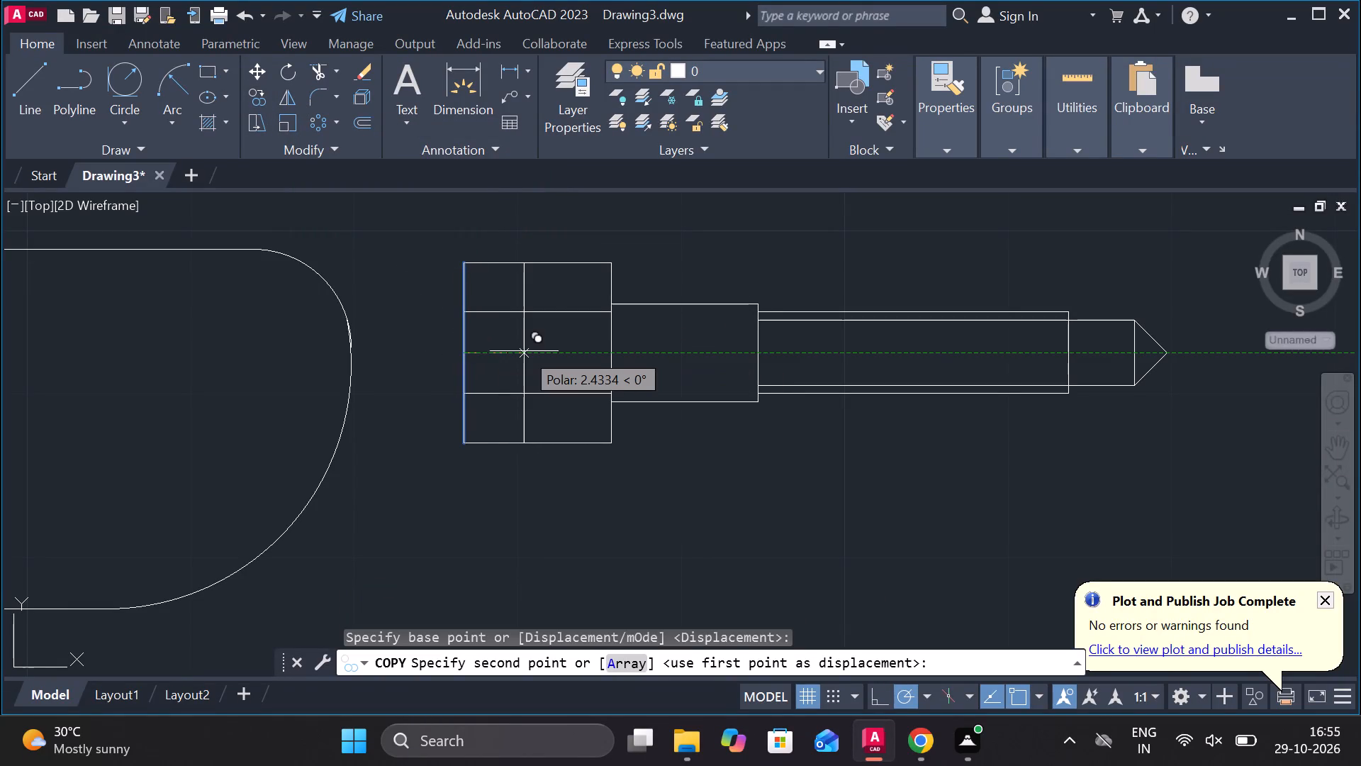
pyautogui.press('2')
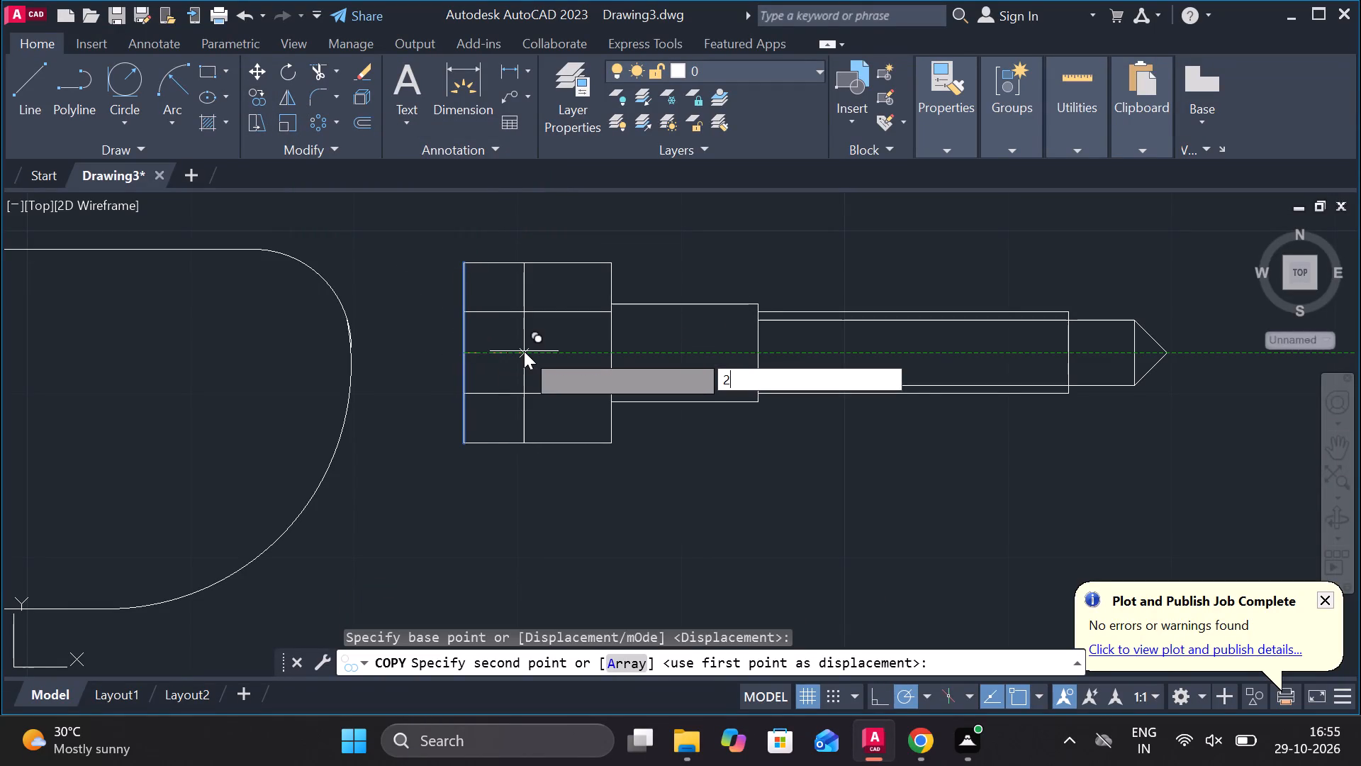
pyautogui.press('Return')
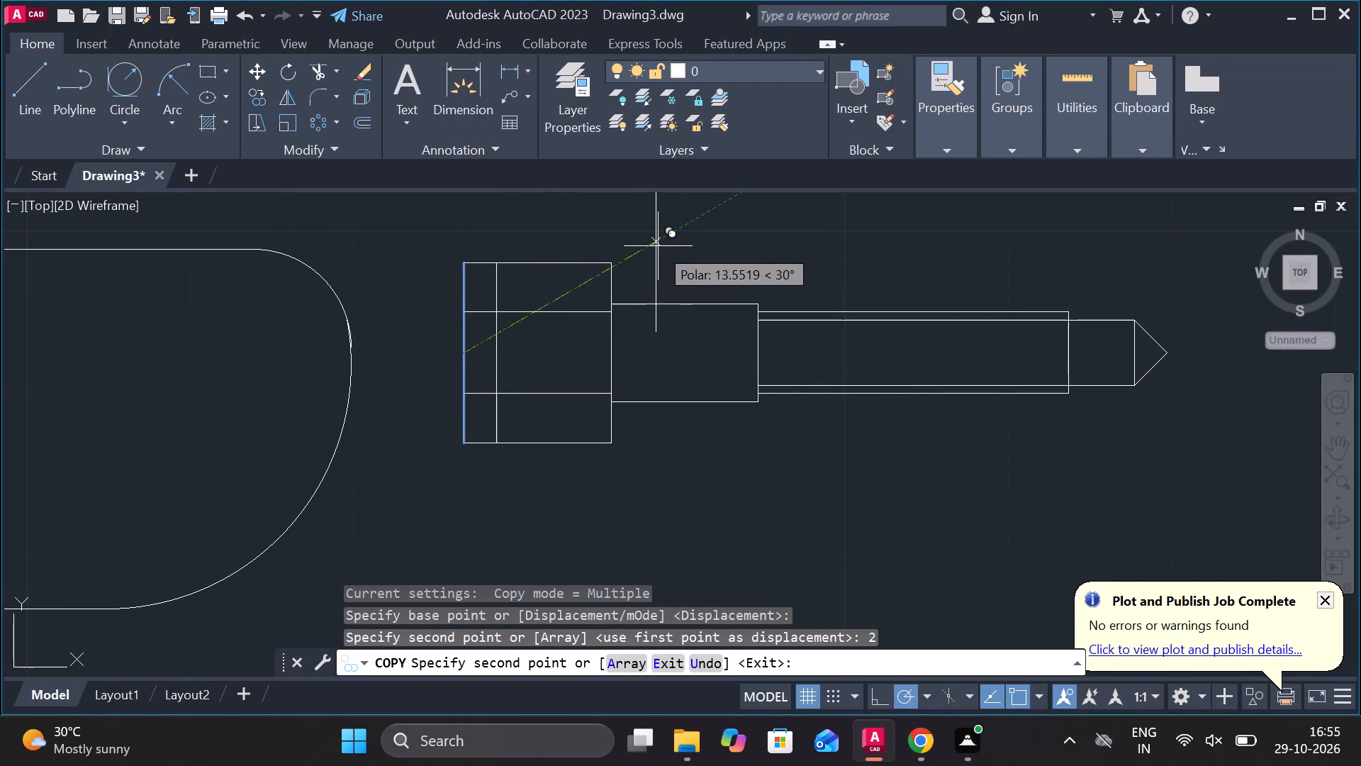
pyautogui.press('Escape')
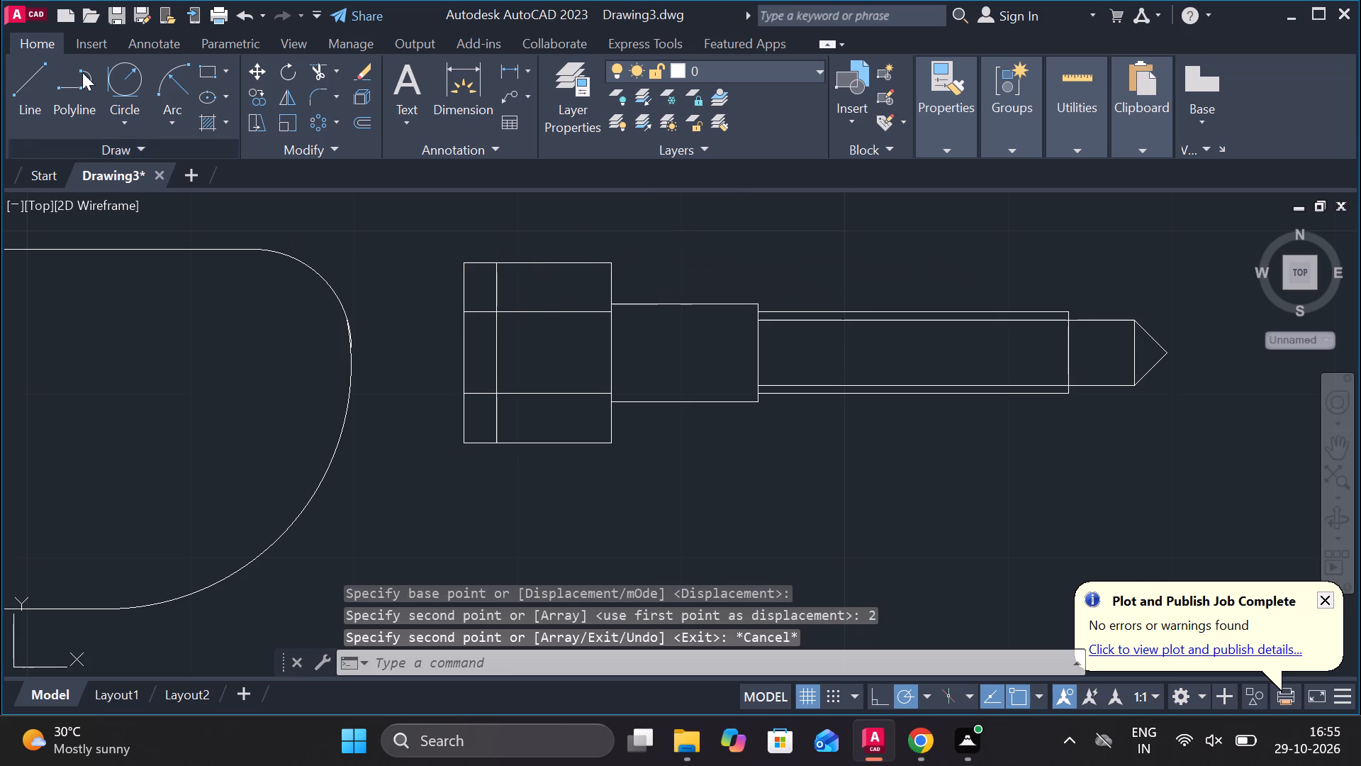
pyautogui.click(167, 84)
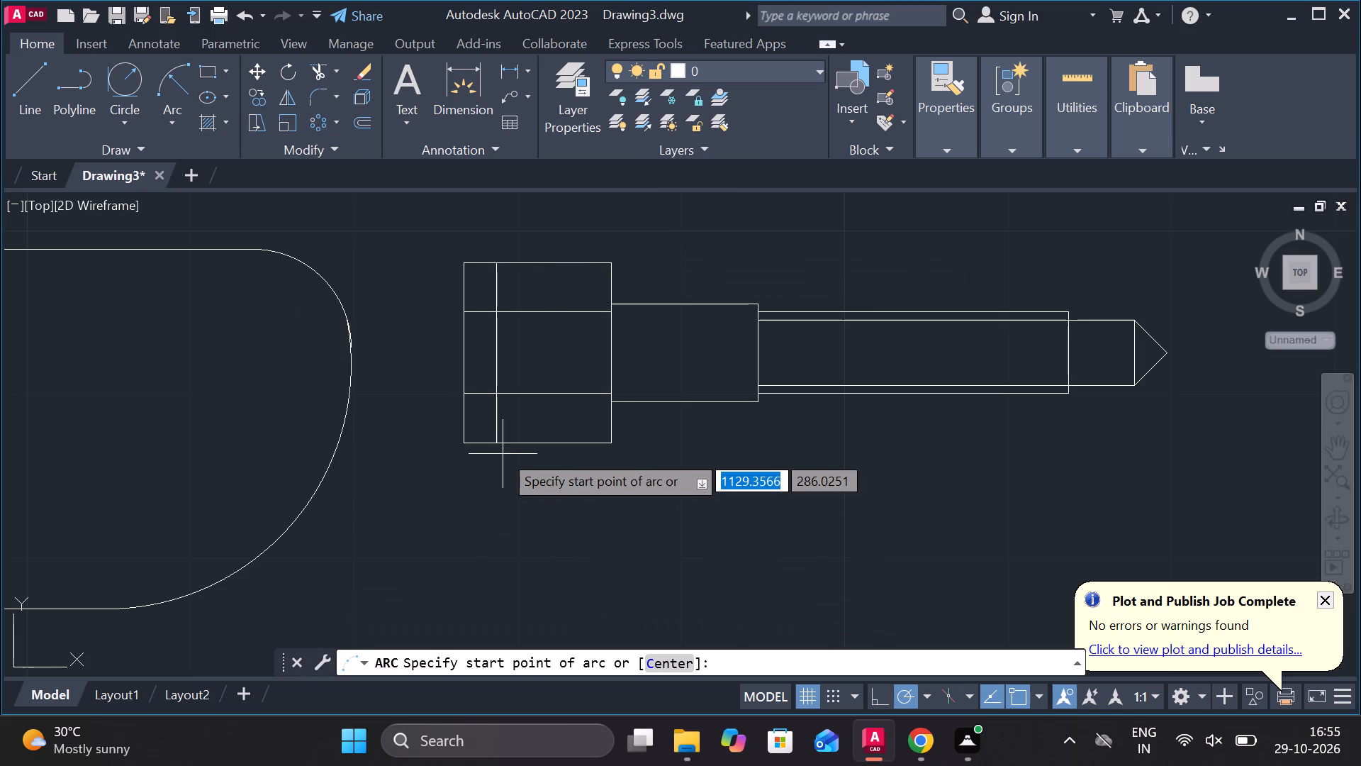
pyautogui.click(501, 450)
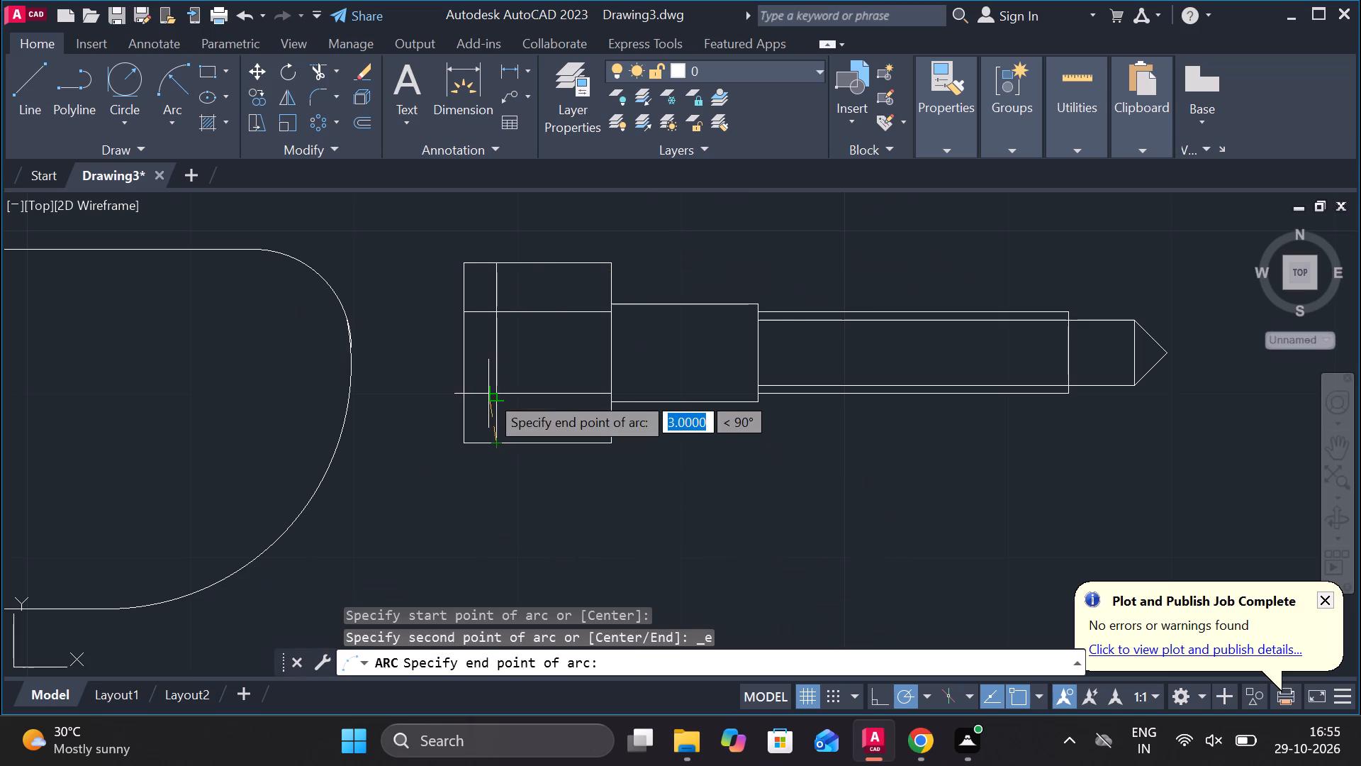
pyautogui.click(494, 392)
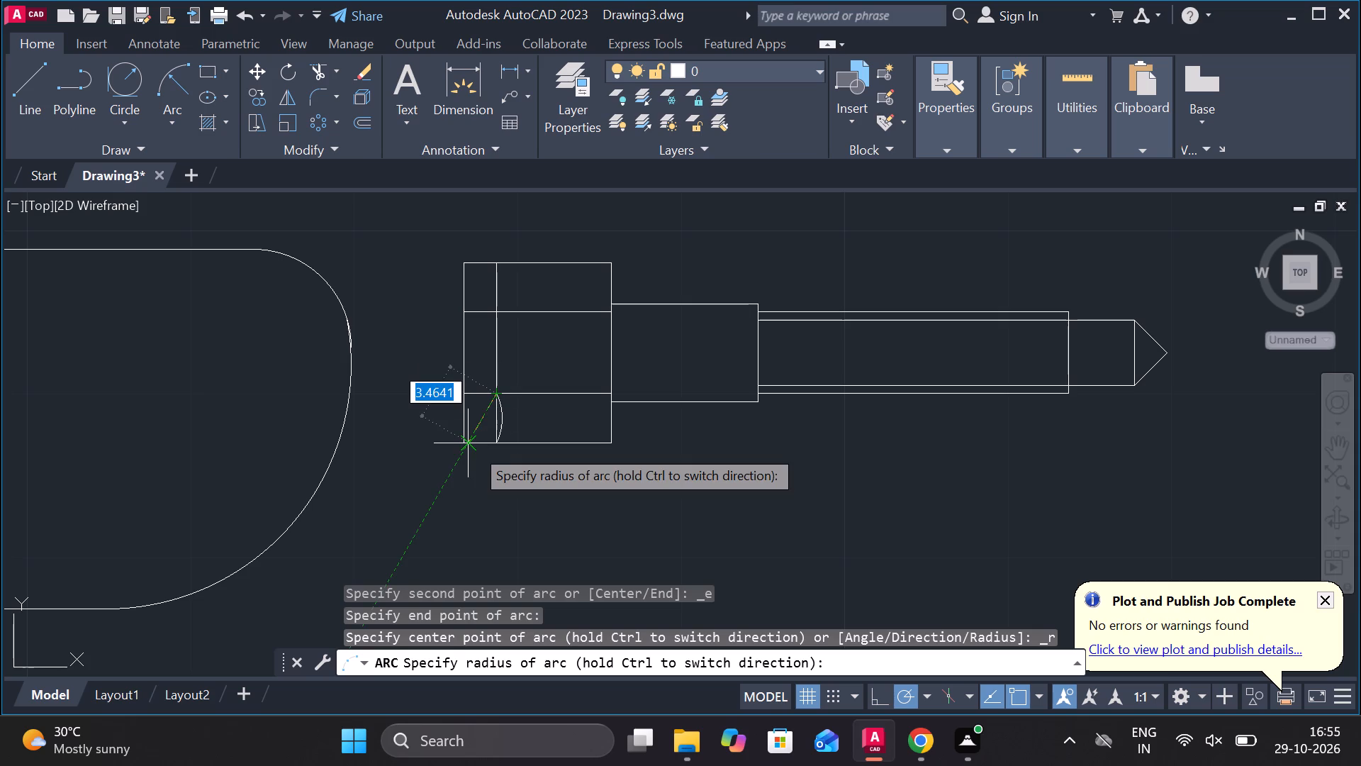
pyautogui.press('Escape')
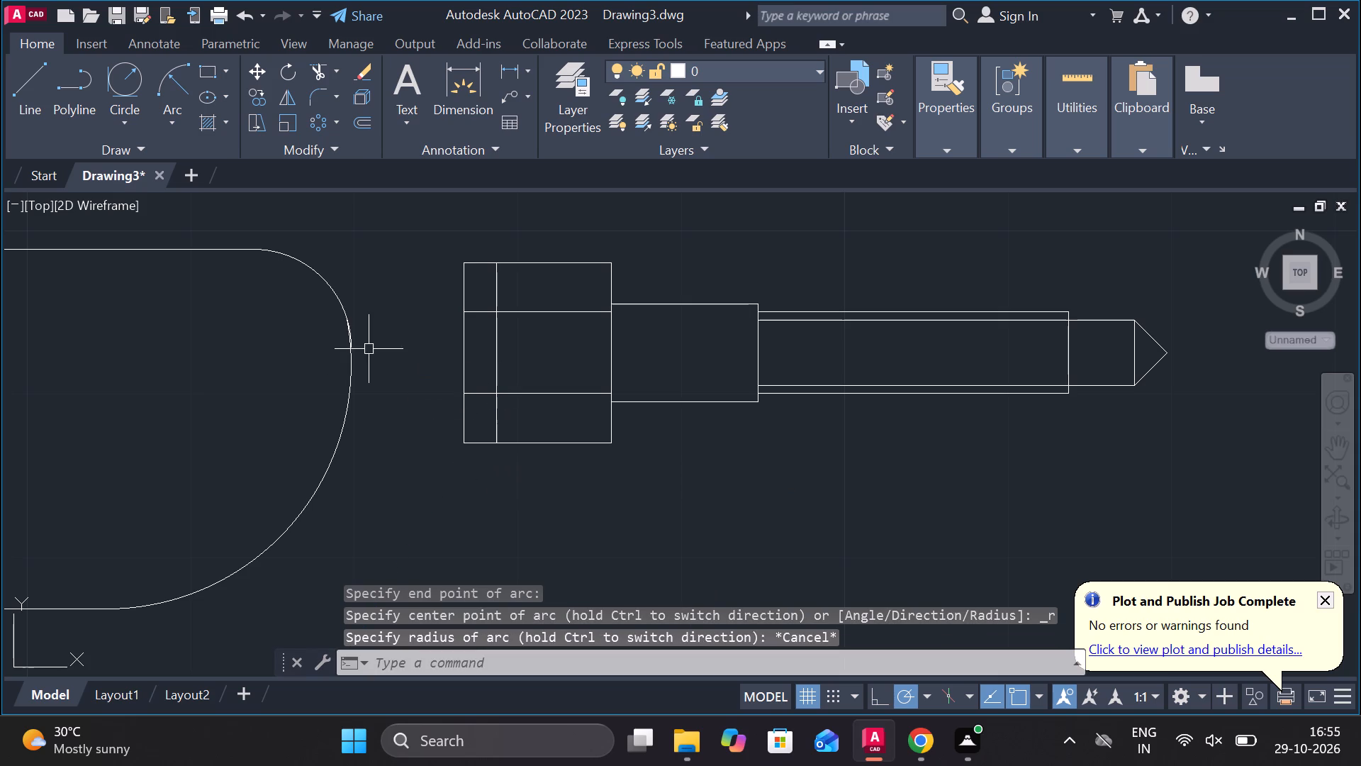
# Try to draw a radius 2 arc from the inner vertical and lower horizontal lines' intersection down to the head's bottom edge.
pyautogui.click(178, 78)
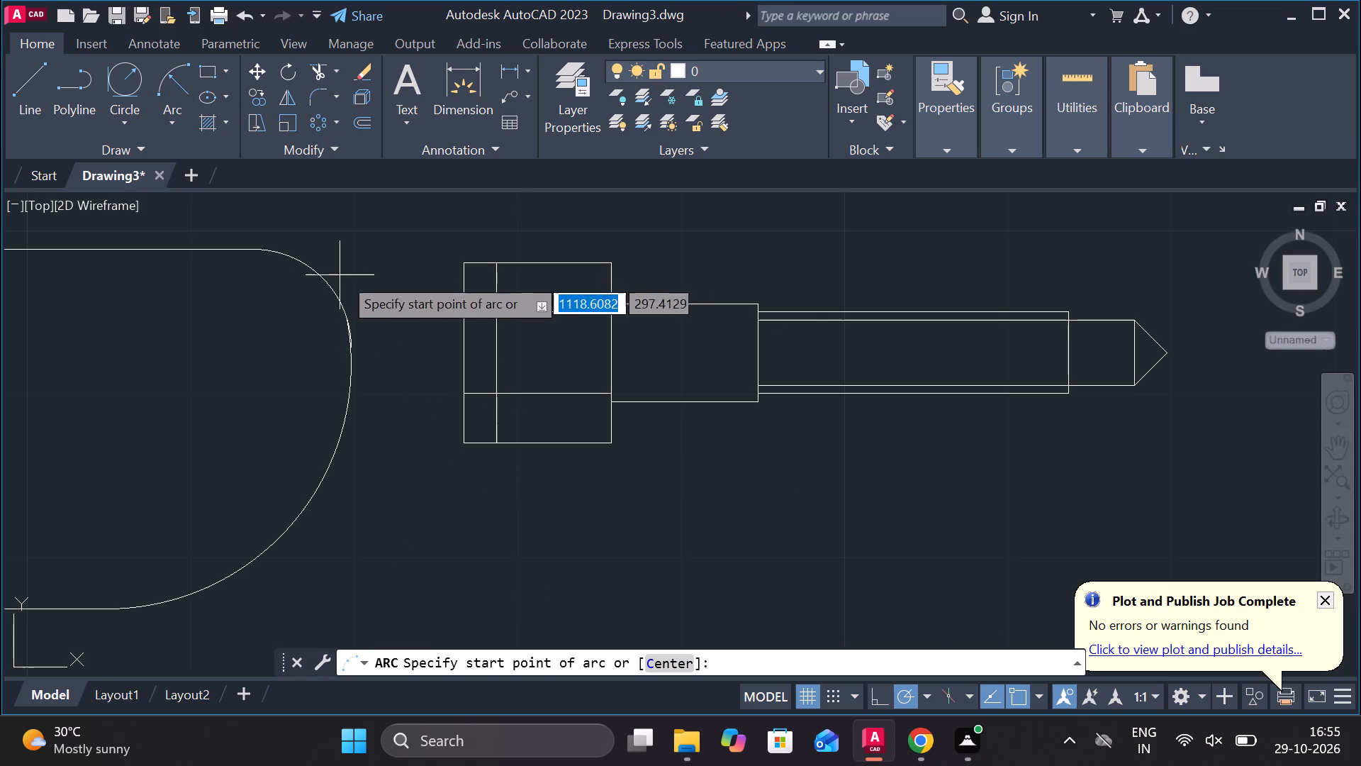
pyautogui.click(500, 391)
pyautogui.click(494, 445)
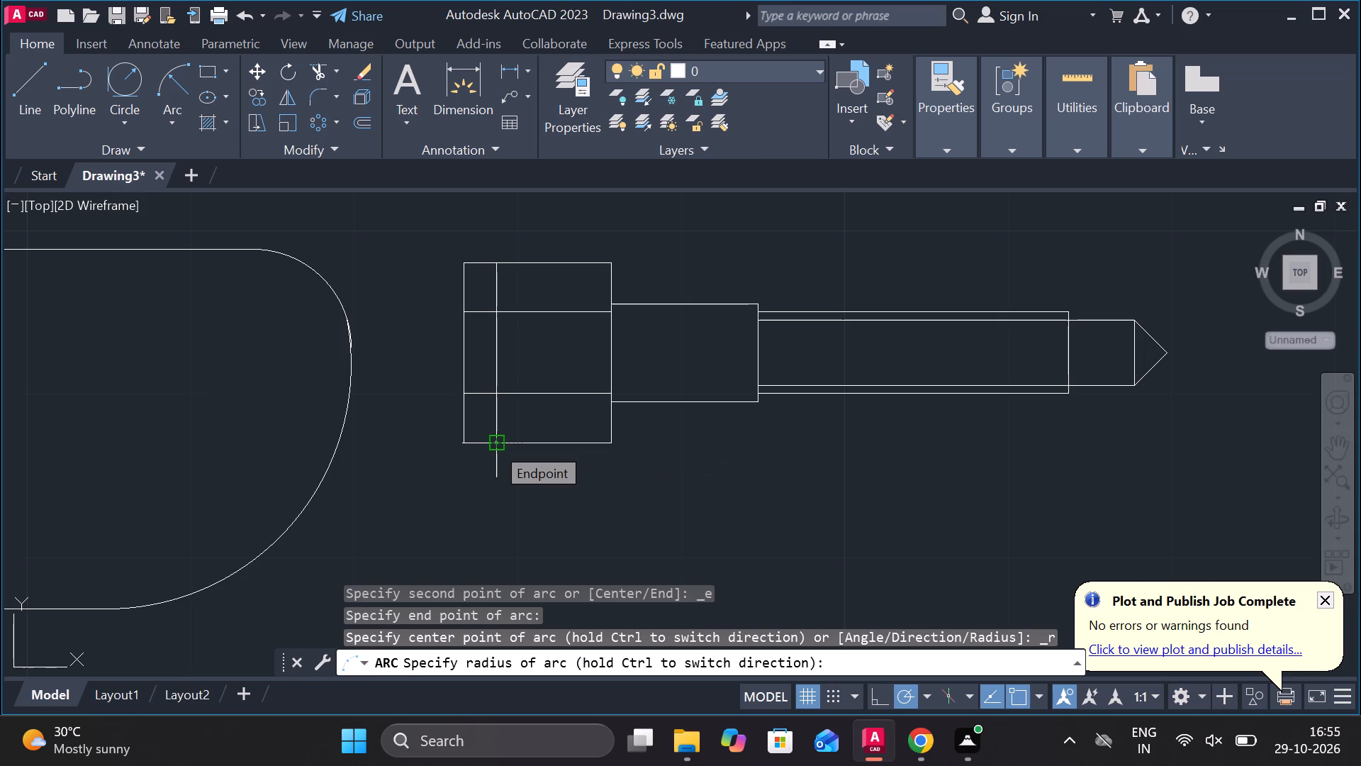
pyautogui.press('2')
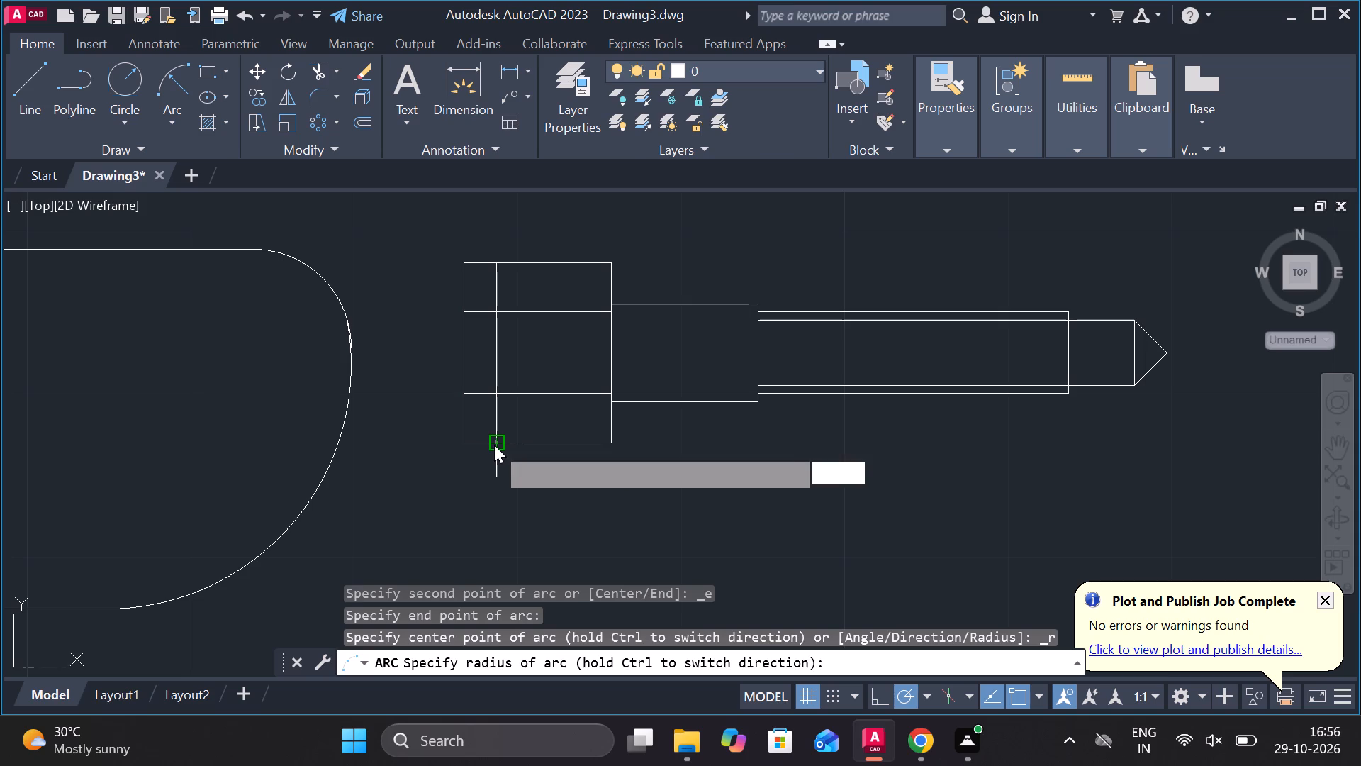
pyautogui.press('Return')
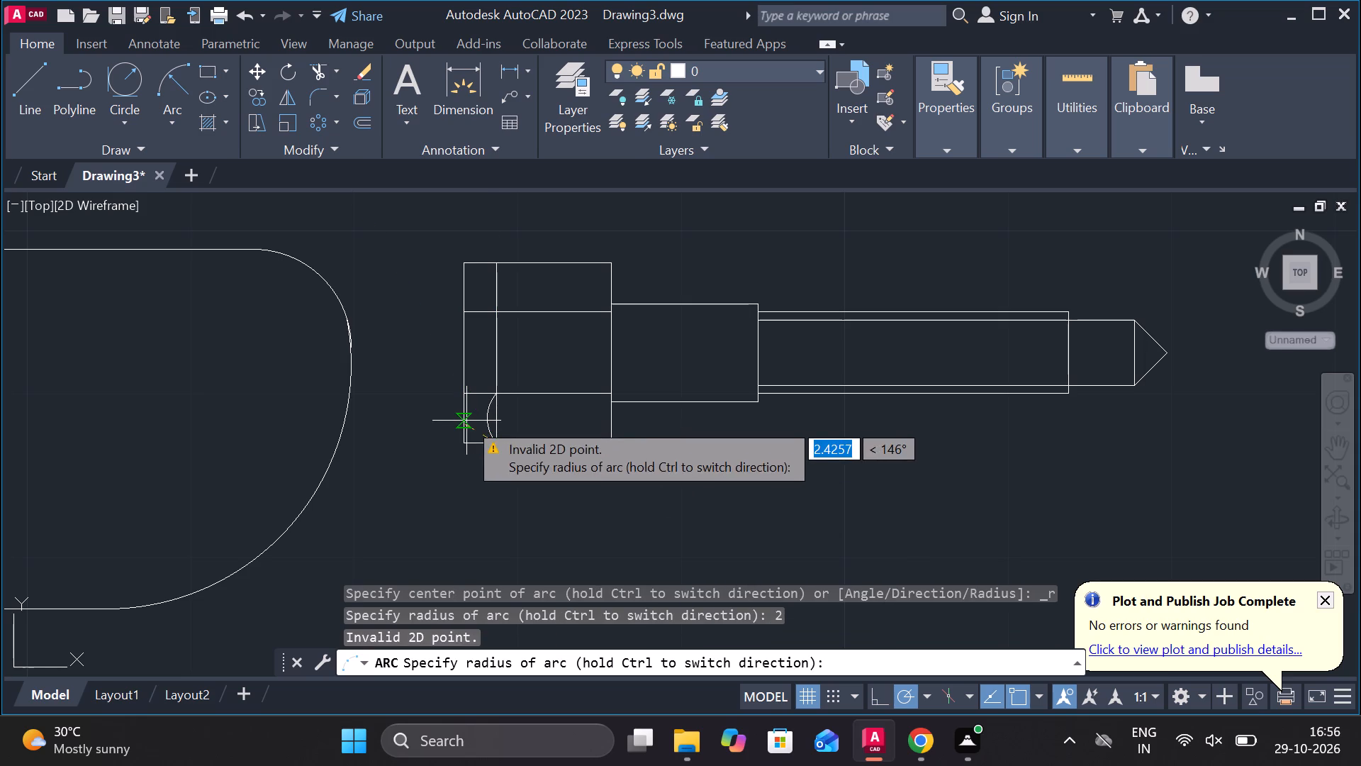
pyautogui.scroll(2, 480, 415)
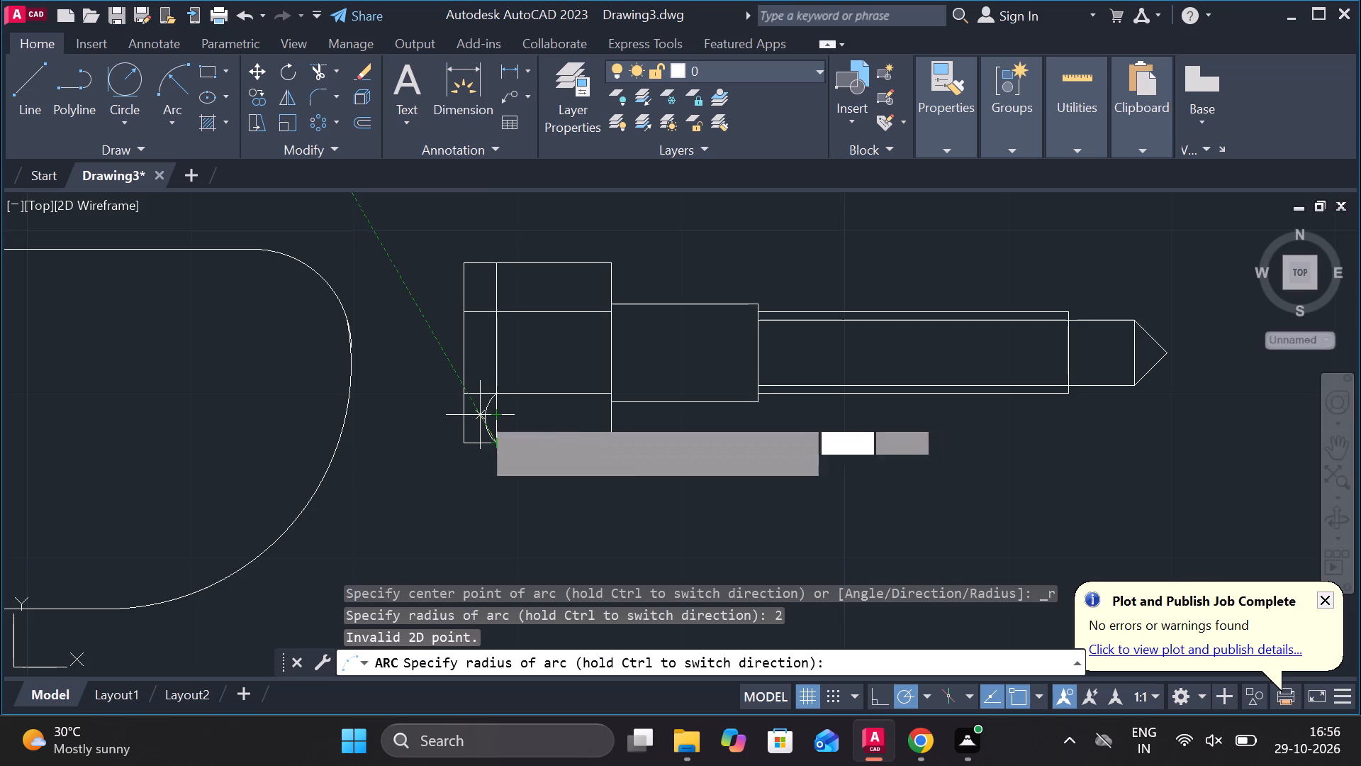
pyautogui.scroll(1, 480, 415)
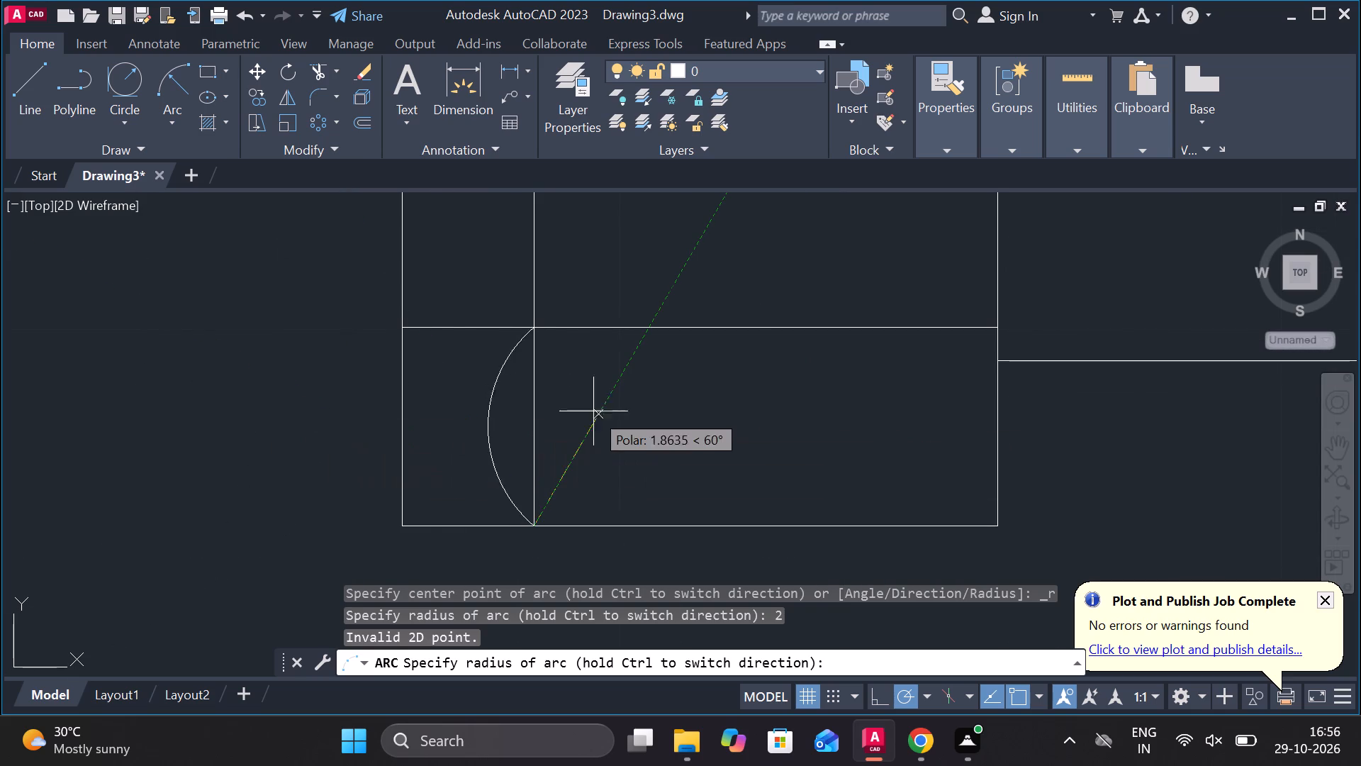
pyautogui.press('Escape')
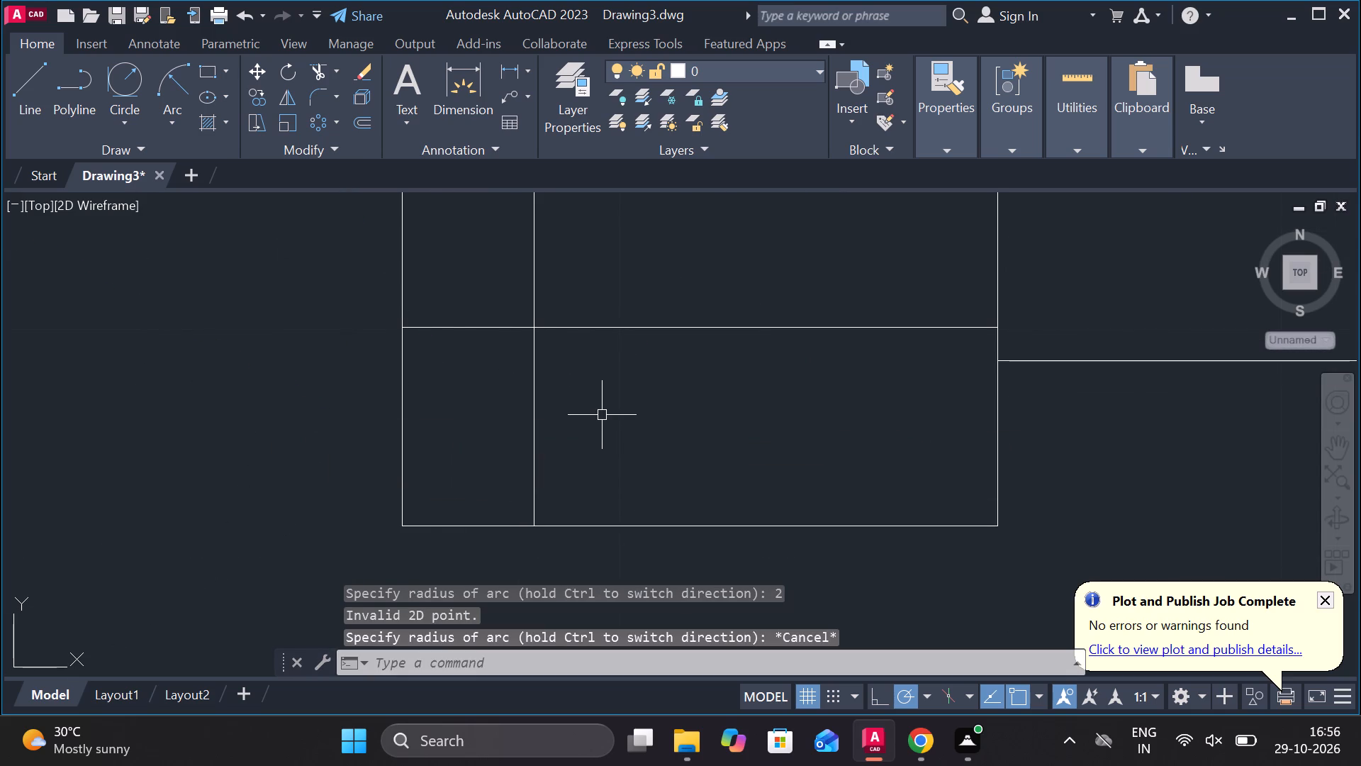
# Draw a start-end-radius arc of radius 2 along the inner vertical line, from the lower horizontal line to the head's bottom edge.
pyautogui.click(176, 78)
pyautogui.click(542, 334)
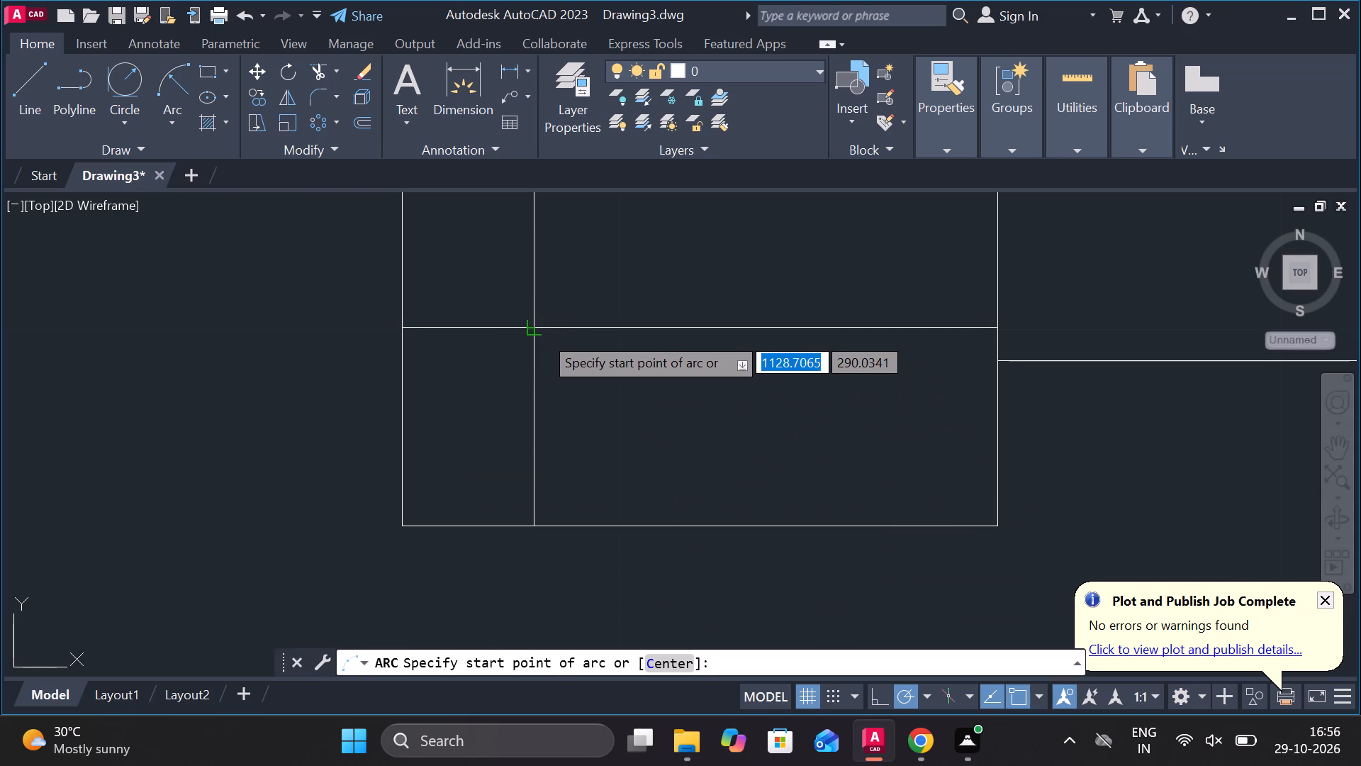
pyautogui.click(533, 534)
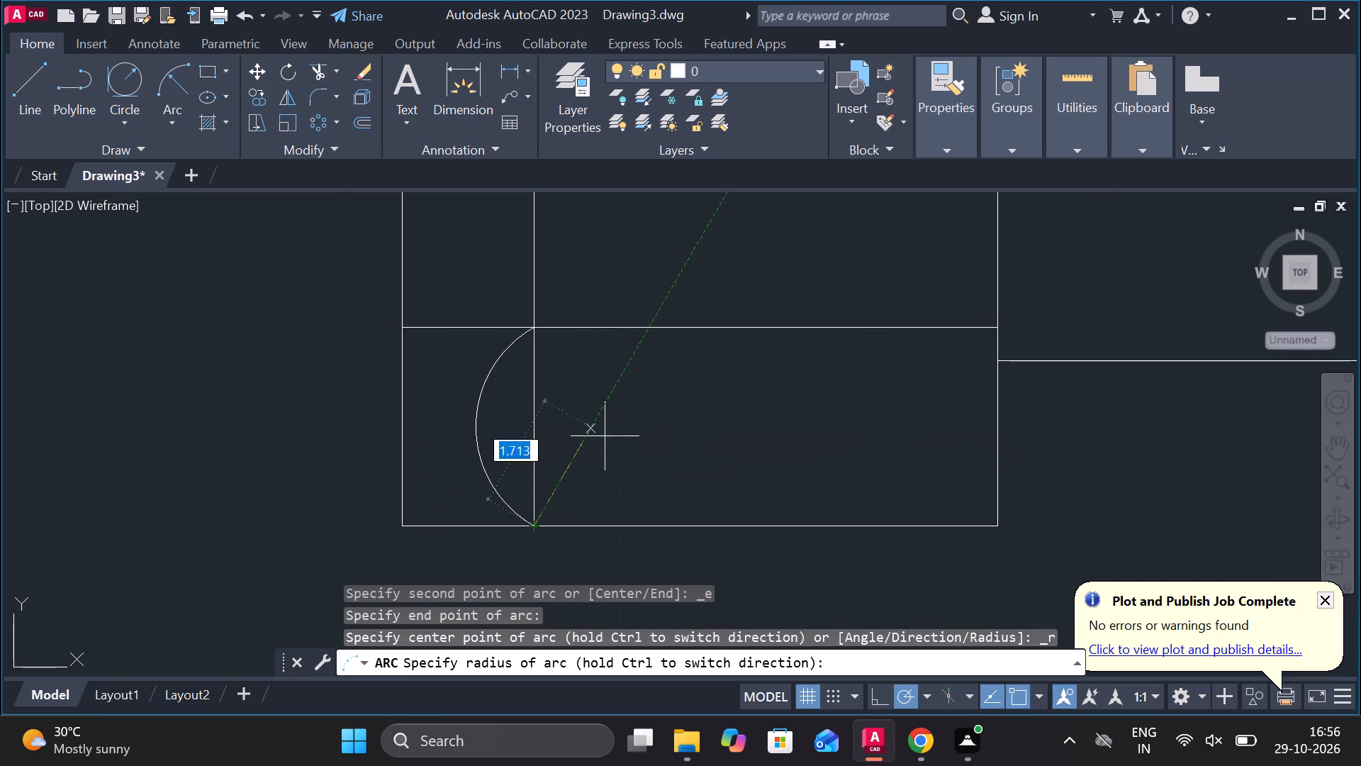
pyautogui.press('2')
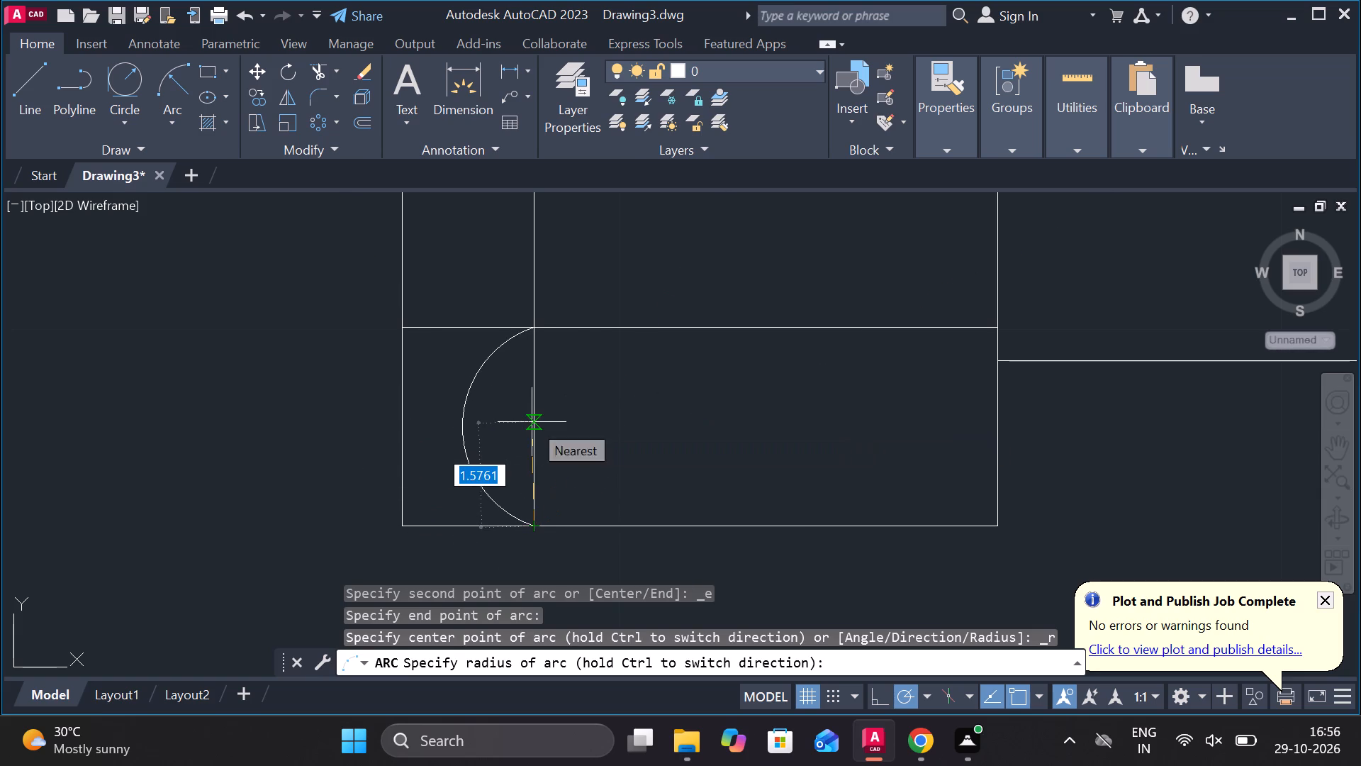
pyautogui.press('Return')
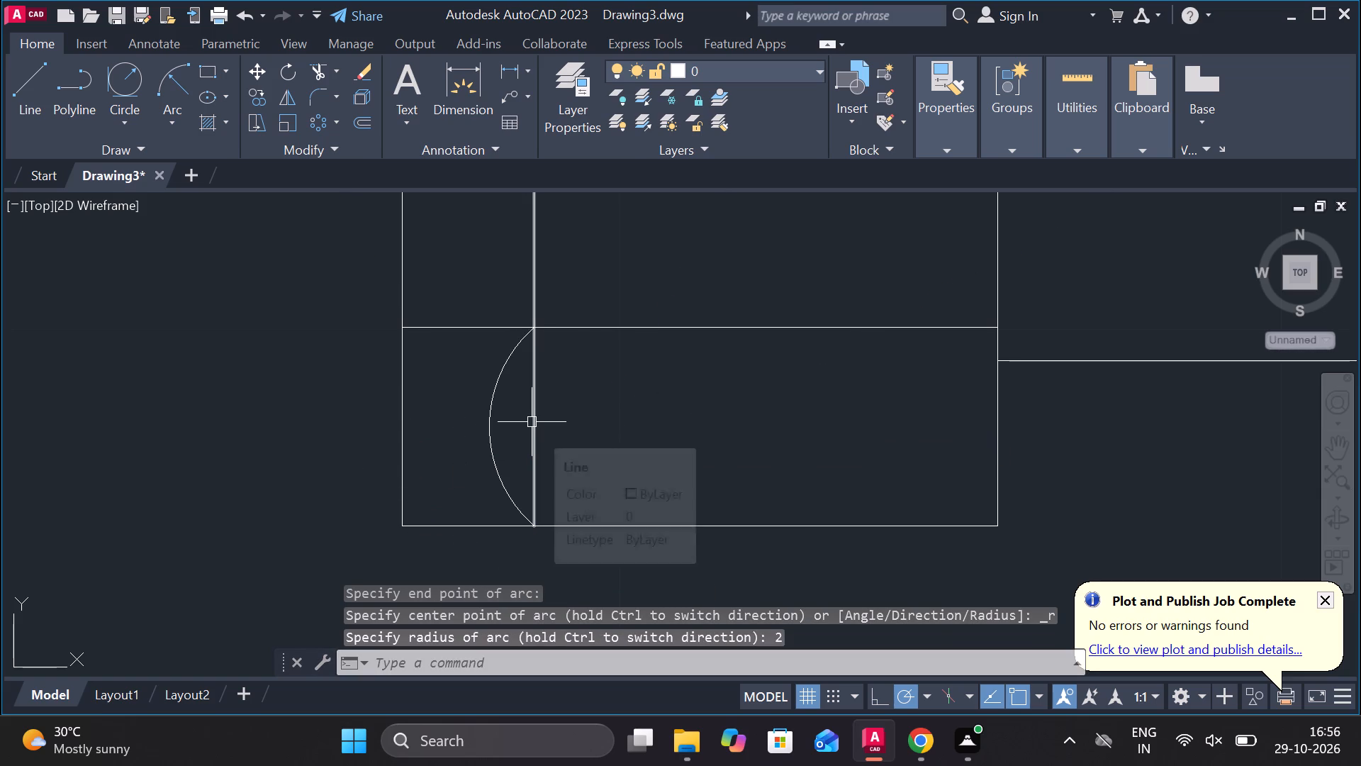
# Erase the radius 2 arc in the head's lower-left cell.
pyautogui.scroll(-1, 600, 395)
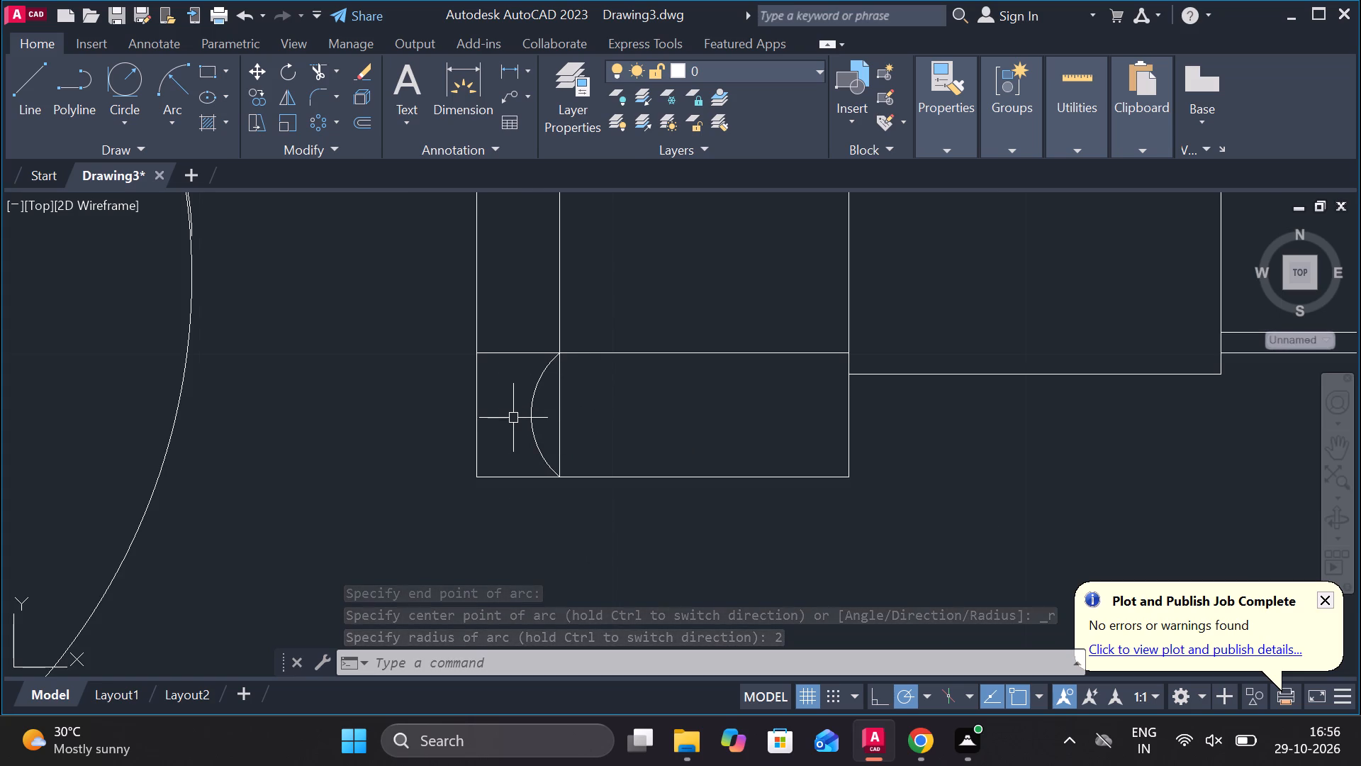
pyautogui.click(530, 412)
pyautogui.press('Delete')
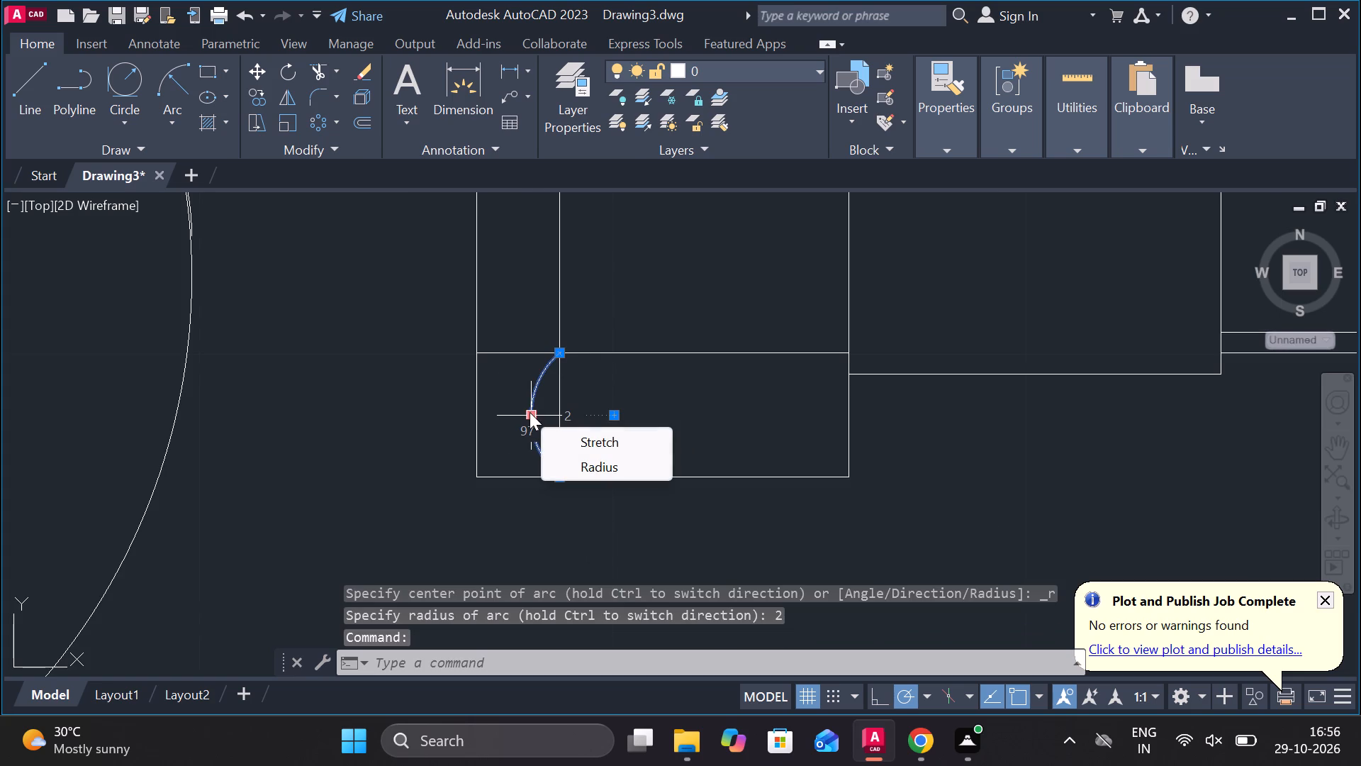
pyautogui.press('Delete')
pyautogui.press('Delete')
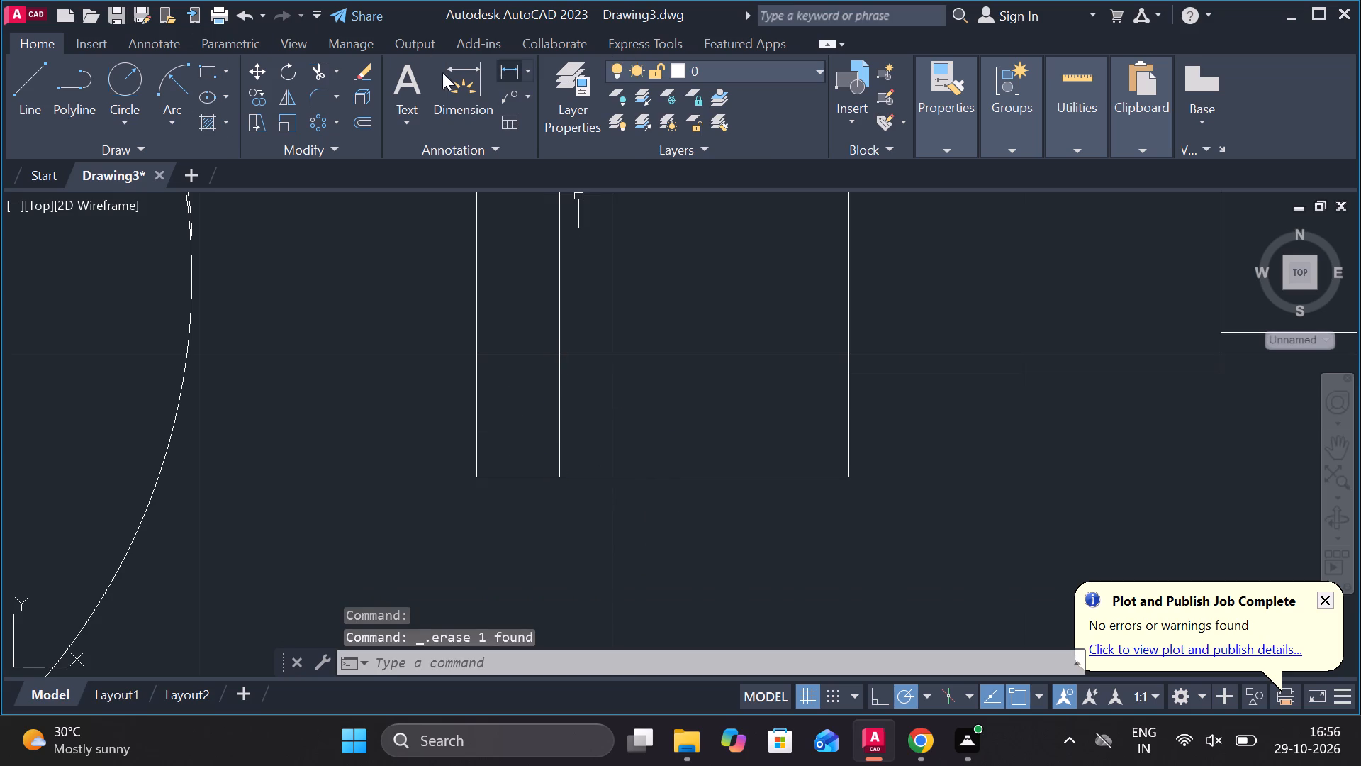
# Measure the distance along the head's bottom edge from its left corner to the inner vertical line using a linear dimension.
pyautogui.click(507, 73)
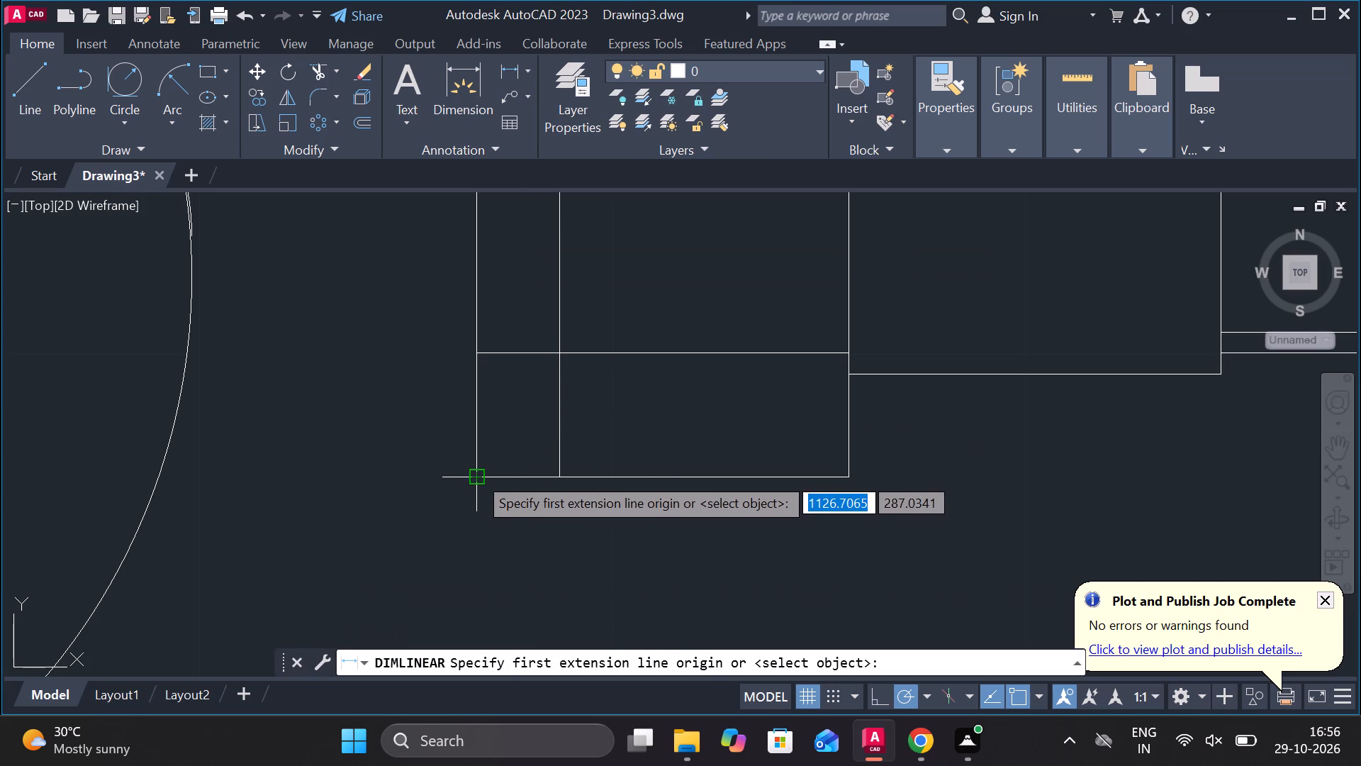
pyautogui.click(476, 474)
pyautogui.click(566, 477)
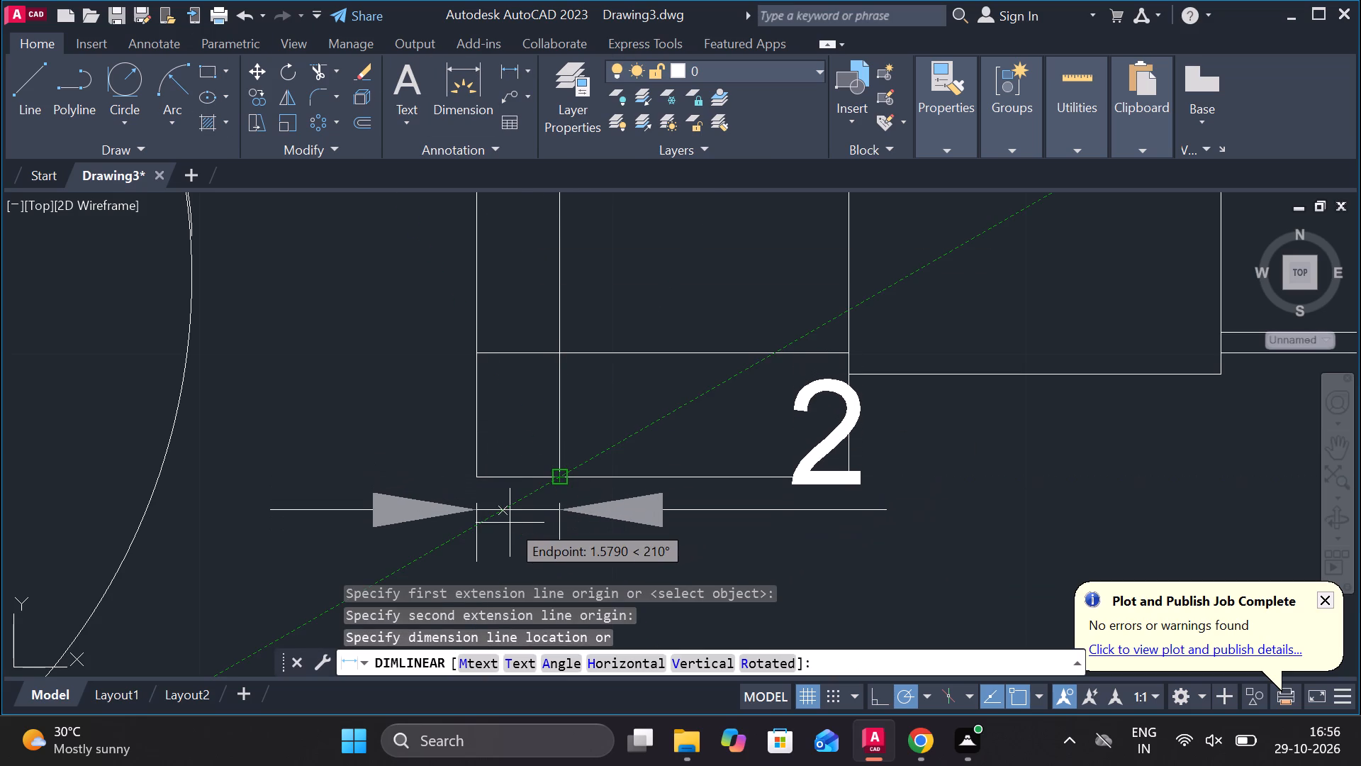
pyautogui.press('Escape')
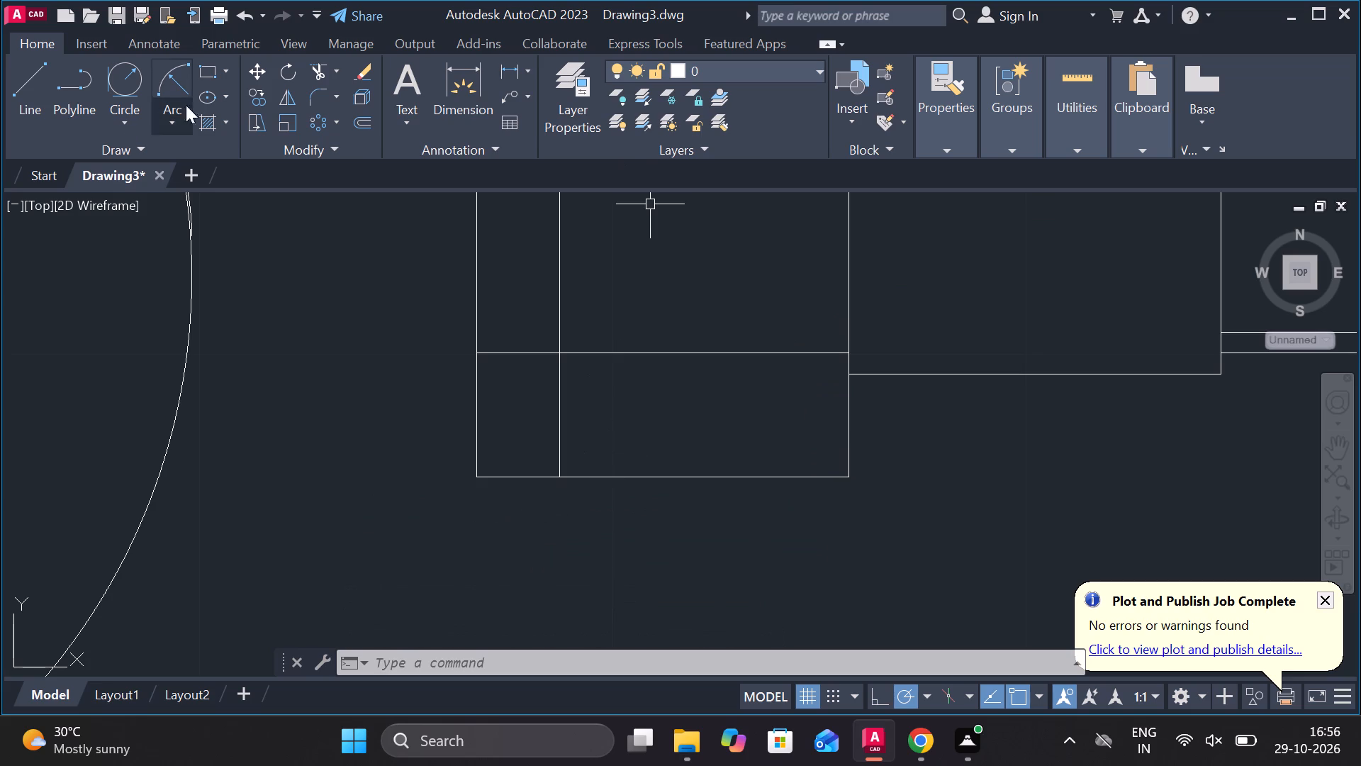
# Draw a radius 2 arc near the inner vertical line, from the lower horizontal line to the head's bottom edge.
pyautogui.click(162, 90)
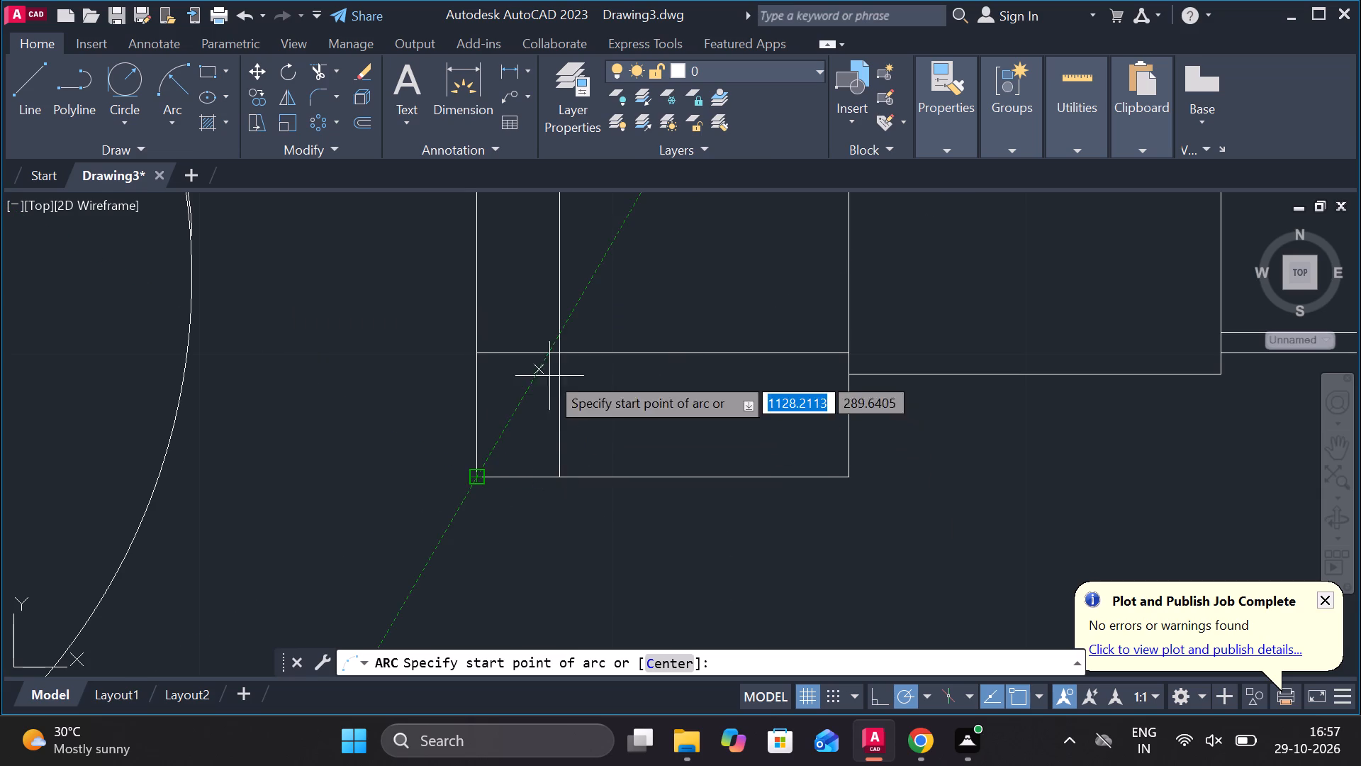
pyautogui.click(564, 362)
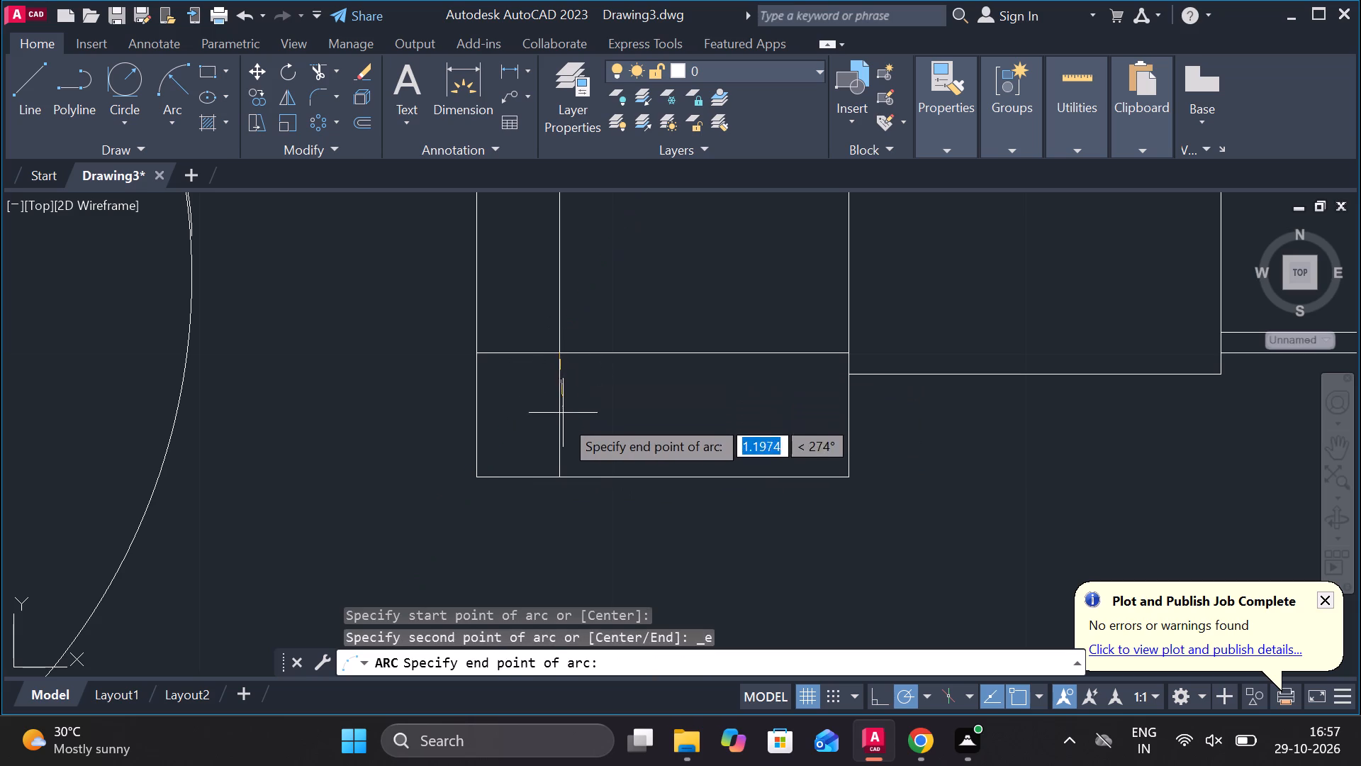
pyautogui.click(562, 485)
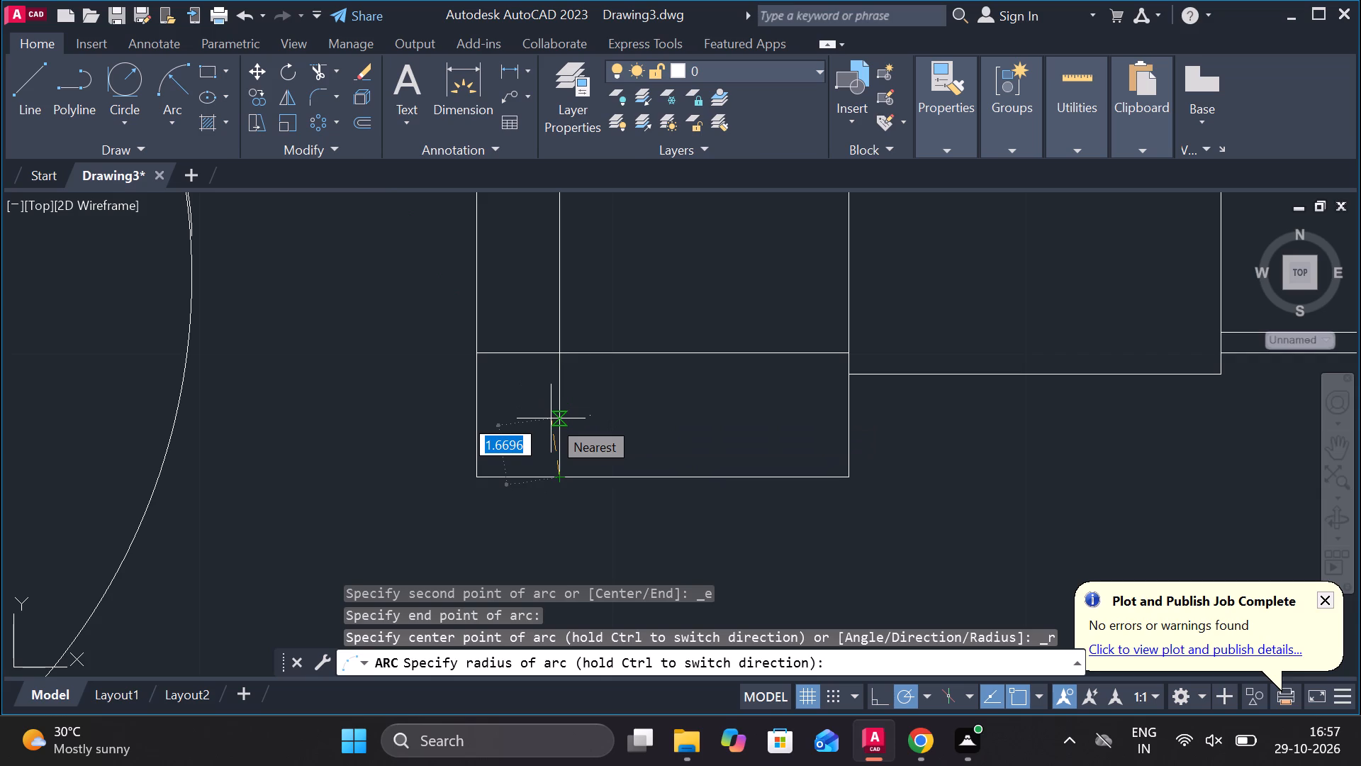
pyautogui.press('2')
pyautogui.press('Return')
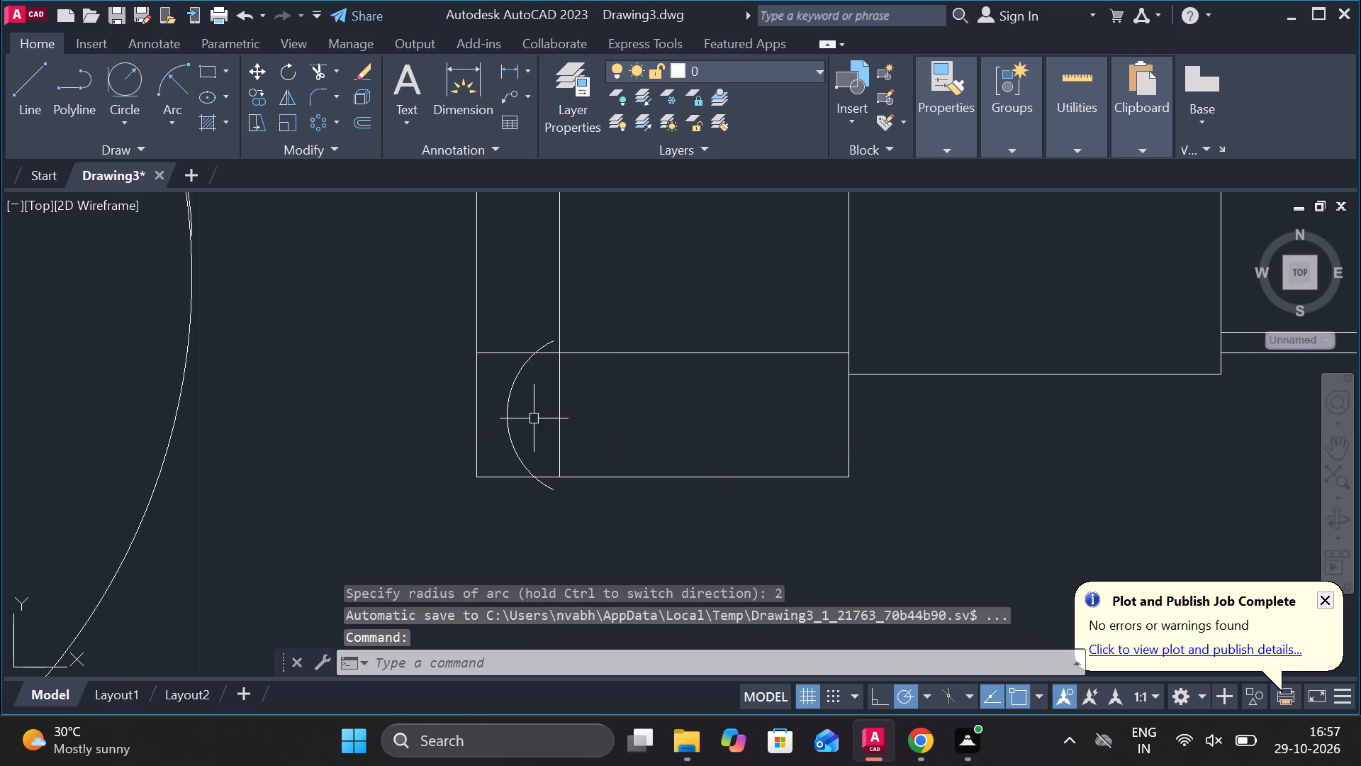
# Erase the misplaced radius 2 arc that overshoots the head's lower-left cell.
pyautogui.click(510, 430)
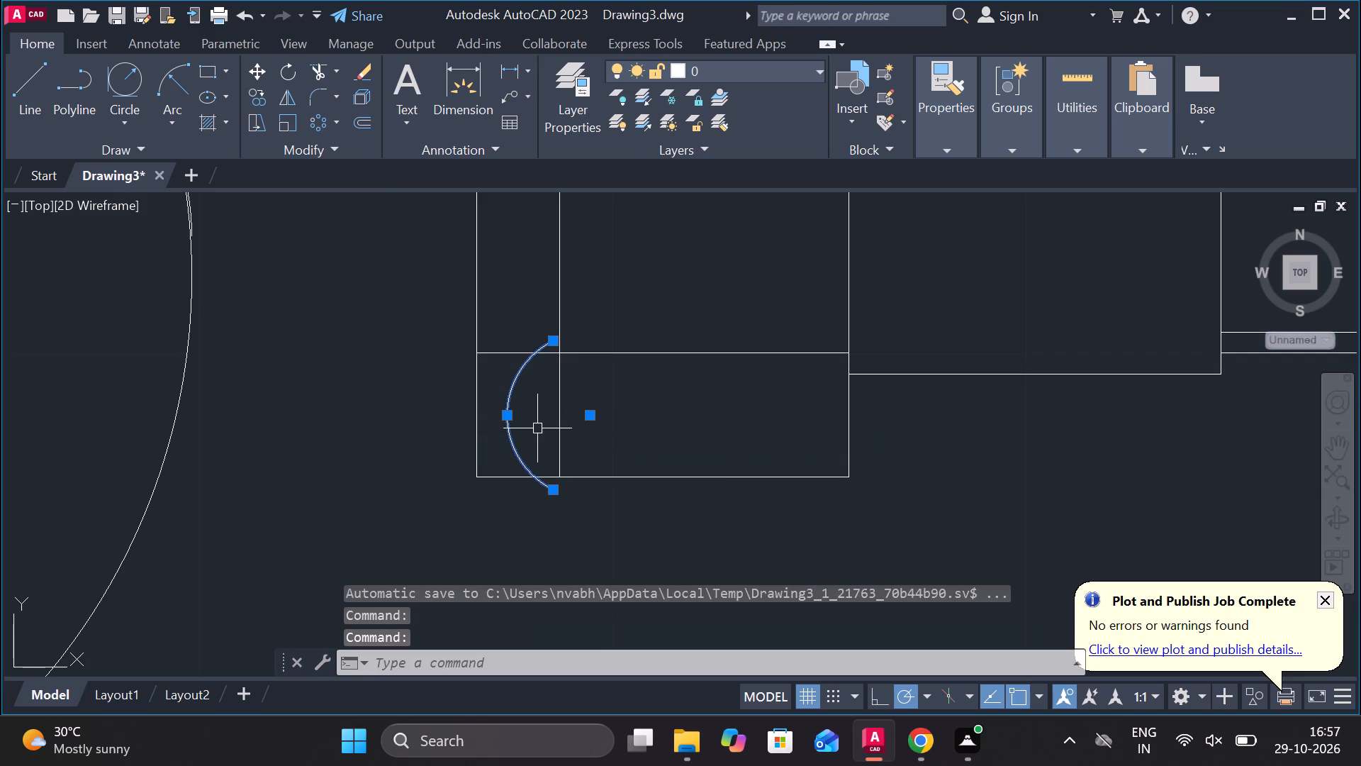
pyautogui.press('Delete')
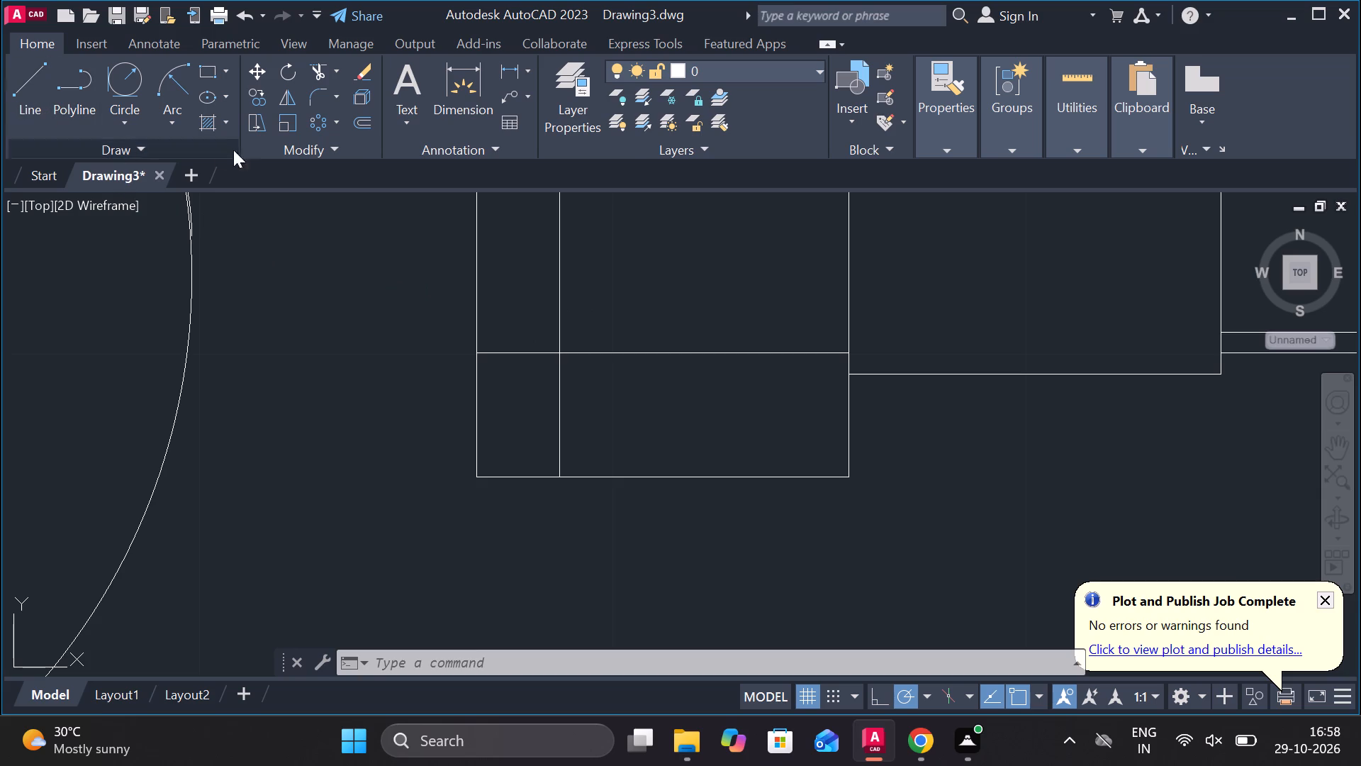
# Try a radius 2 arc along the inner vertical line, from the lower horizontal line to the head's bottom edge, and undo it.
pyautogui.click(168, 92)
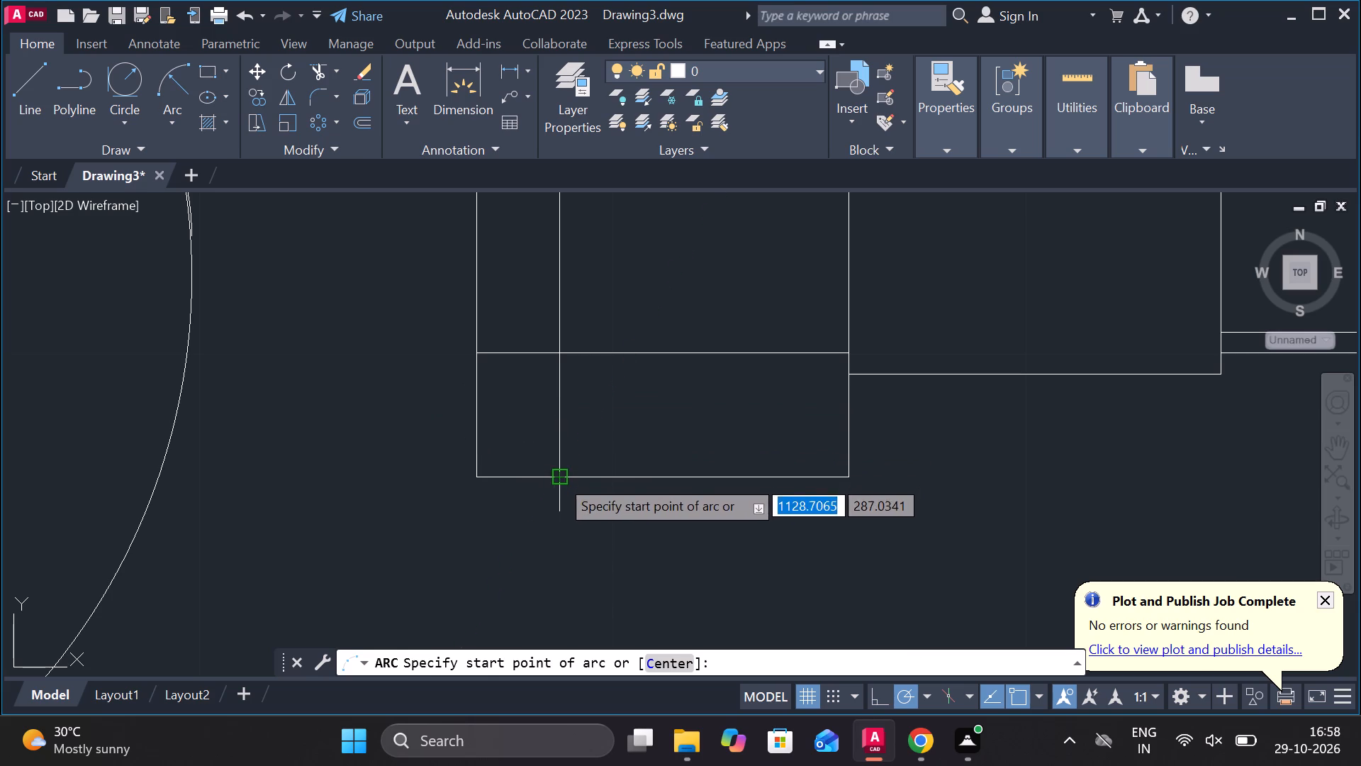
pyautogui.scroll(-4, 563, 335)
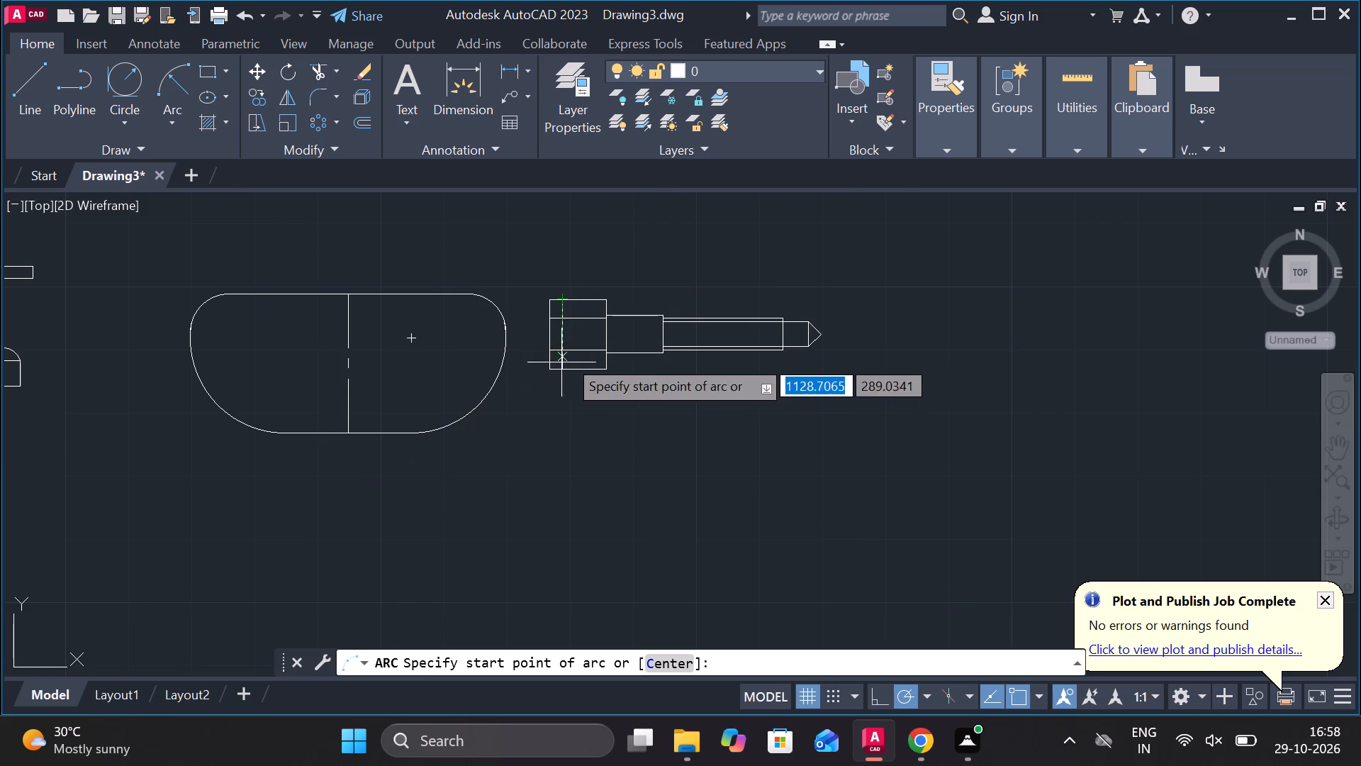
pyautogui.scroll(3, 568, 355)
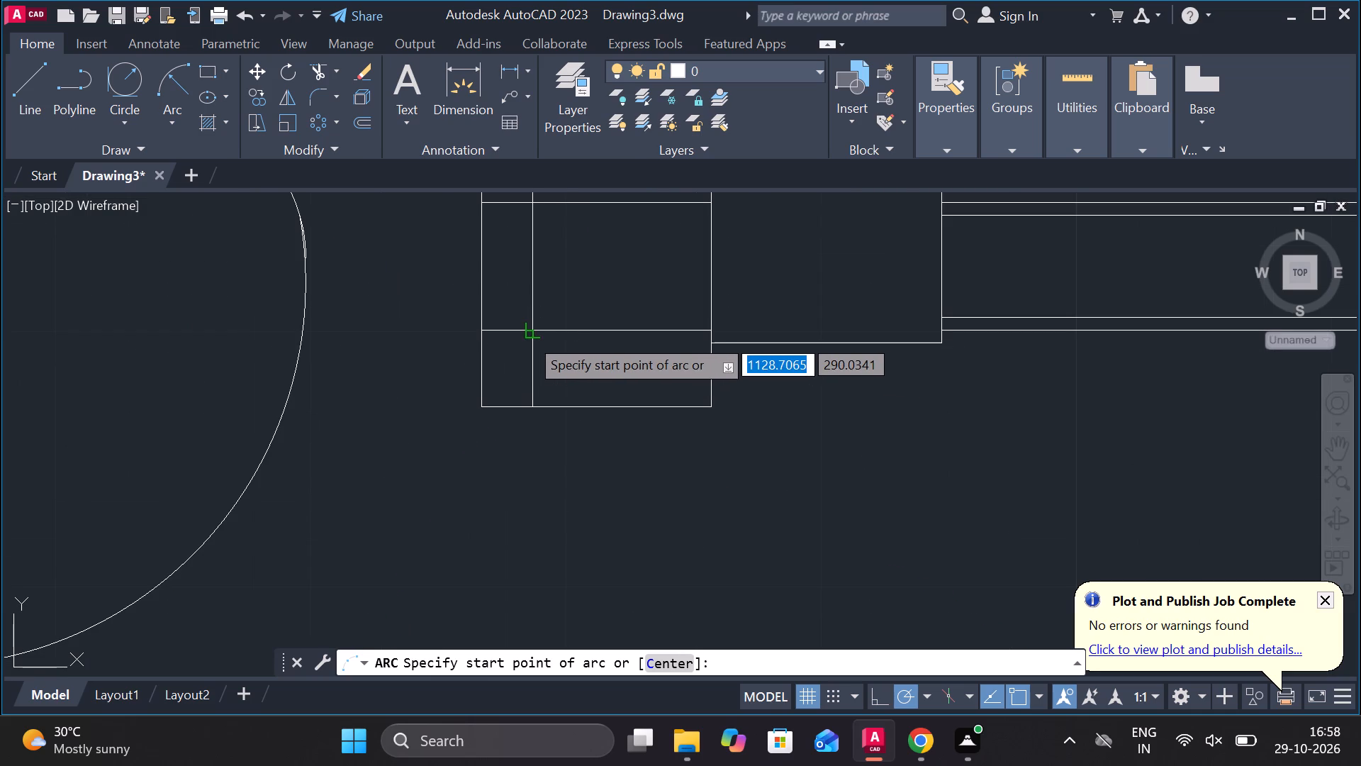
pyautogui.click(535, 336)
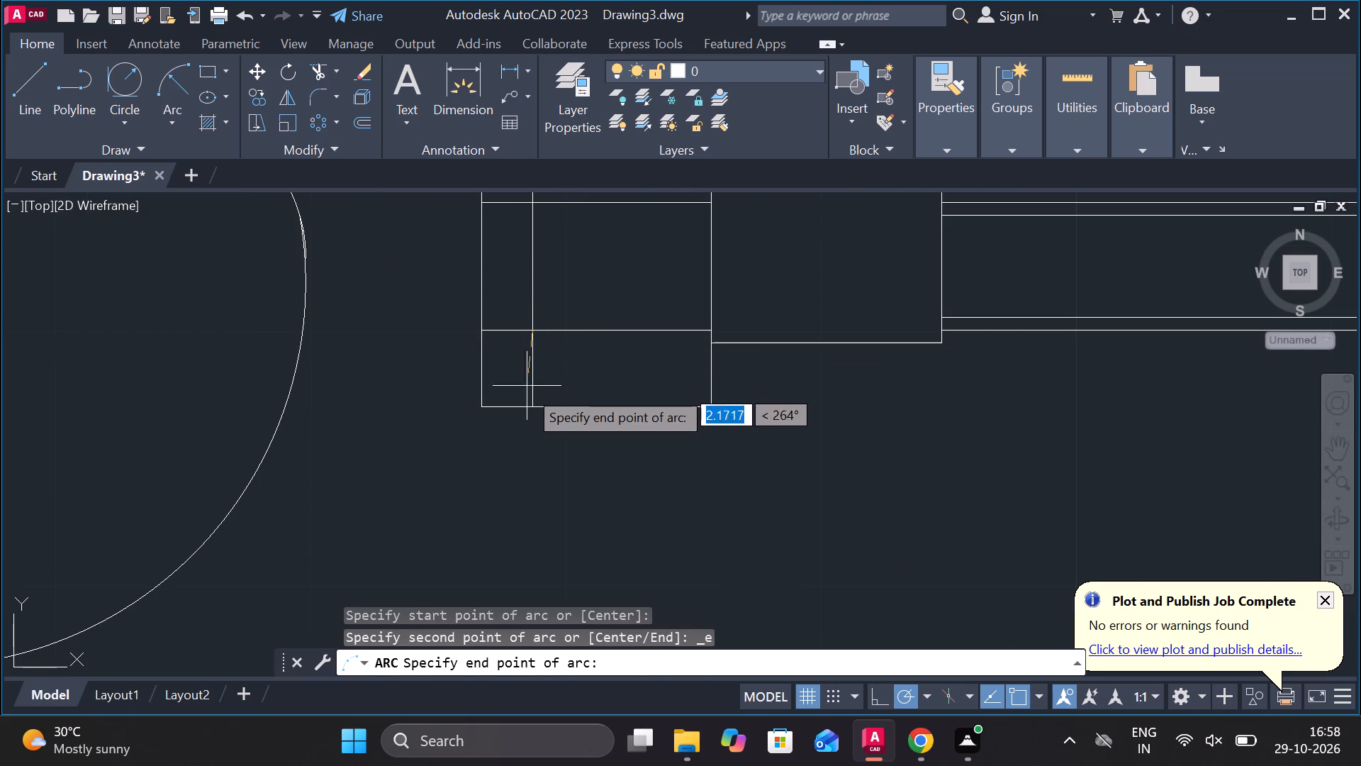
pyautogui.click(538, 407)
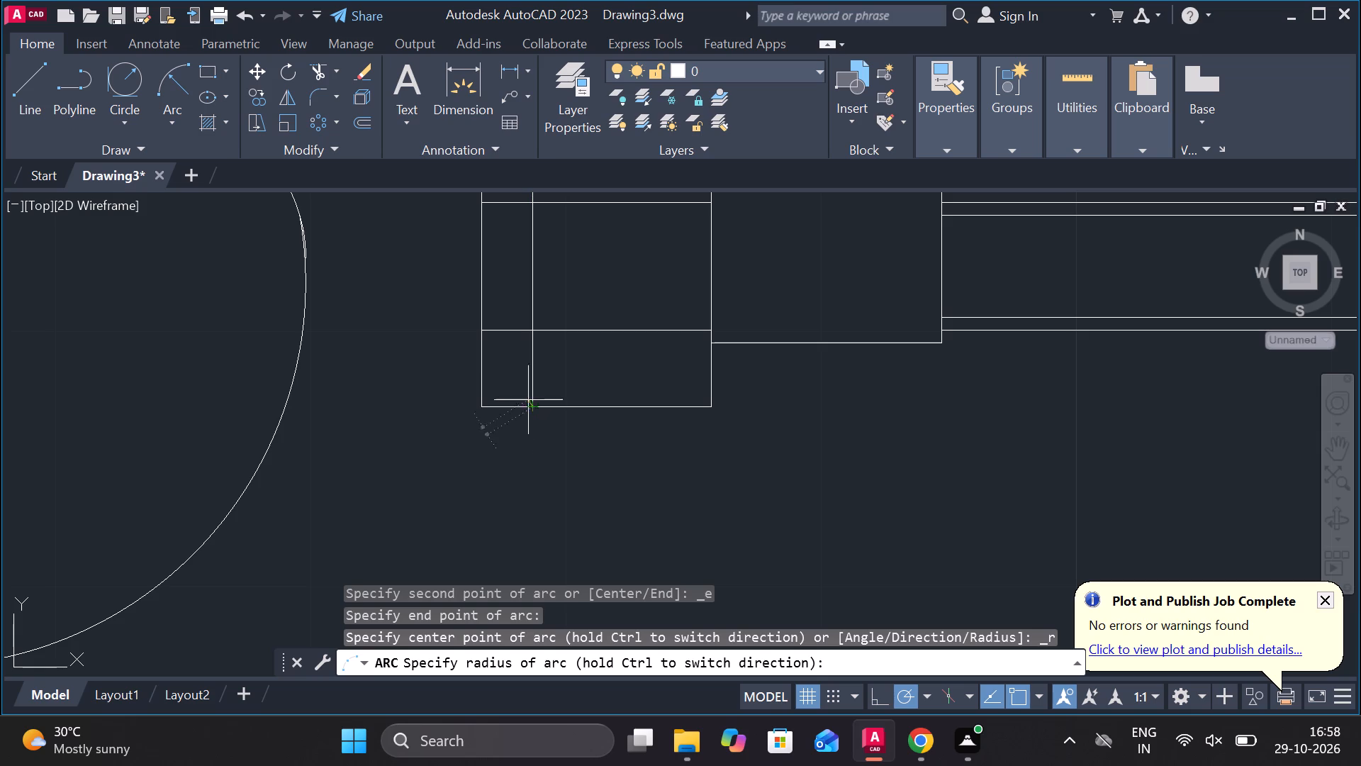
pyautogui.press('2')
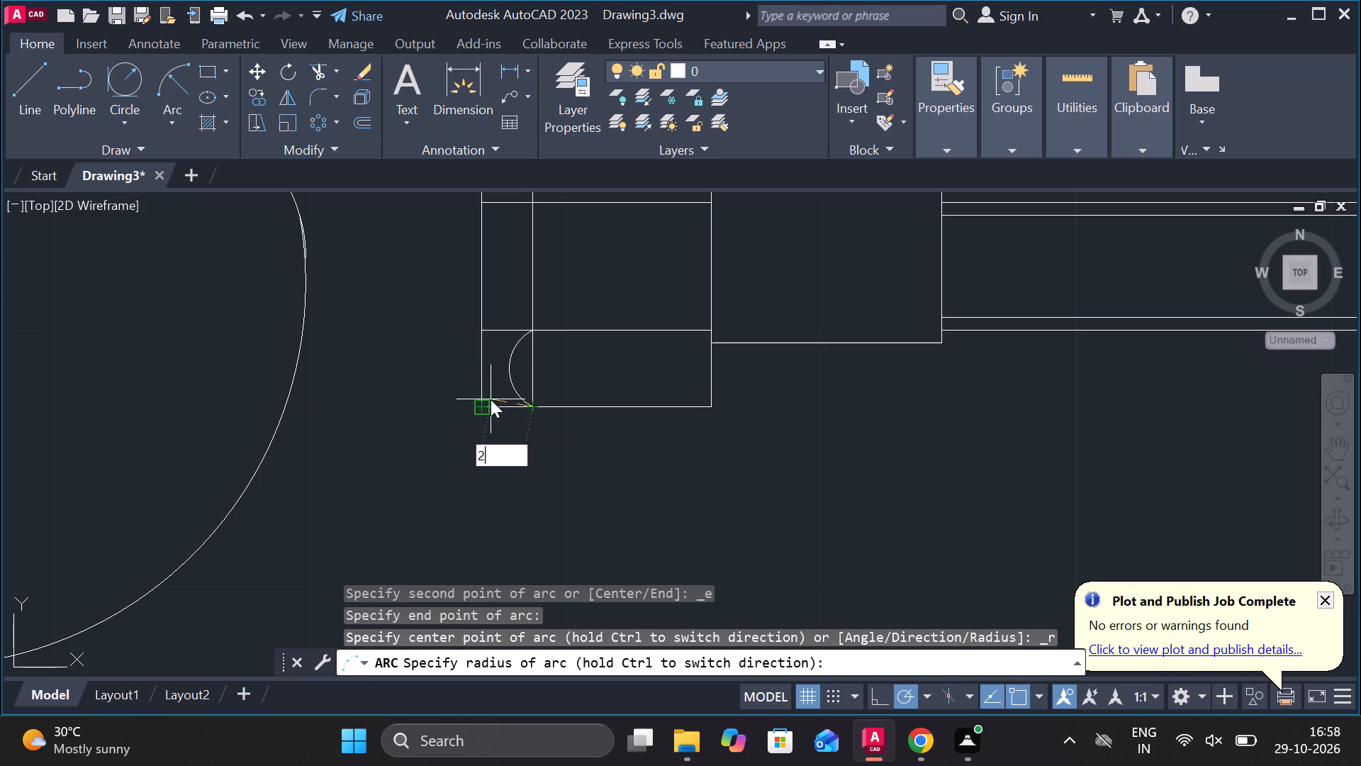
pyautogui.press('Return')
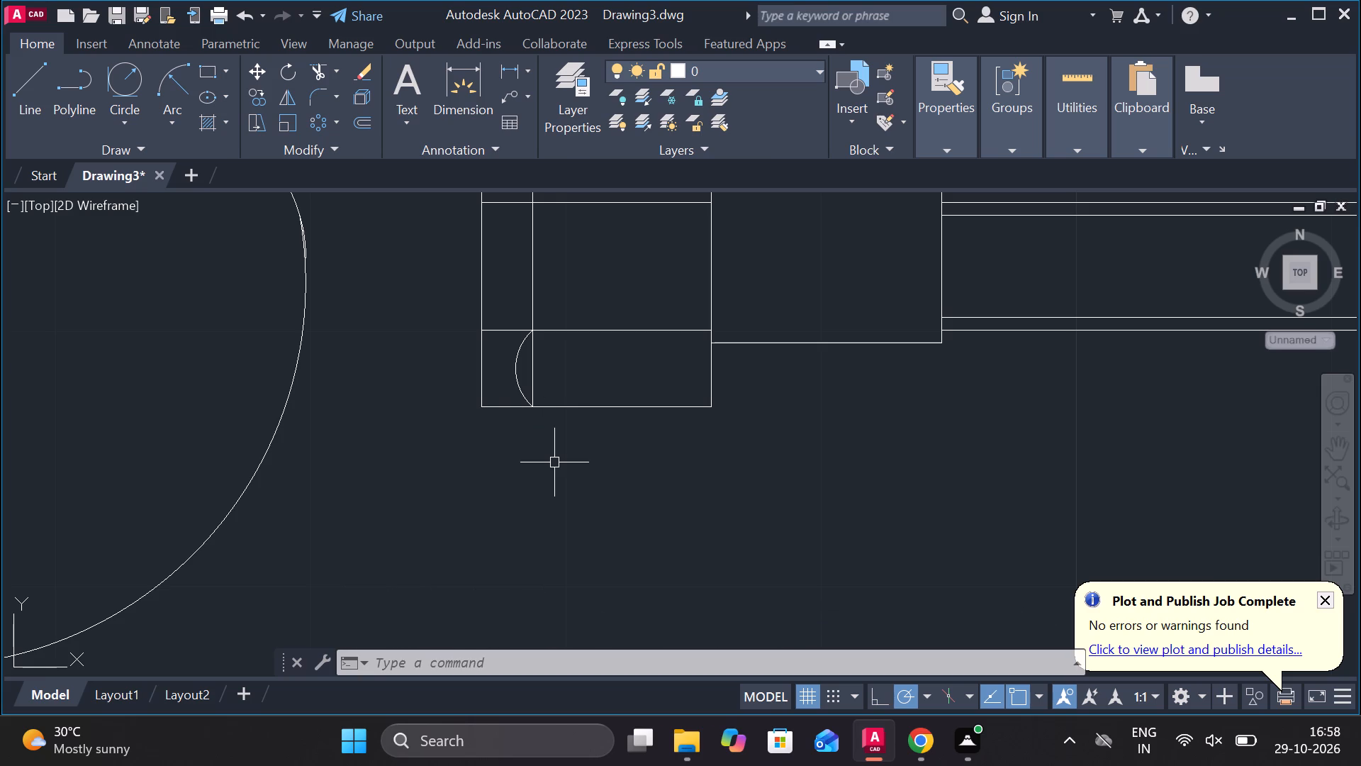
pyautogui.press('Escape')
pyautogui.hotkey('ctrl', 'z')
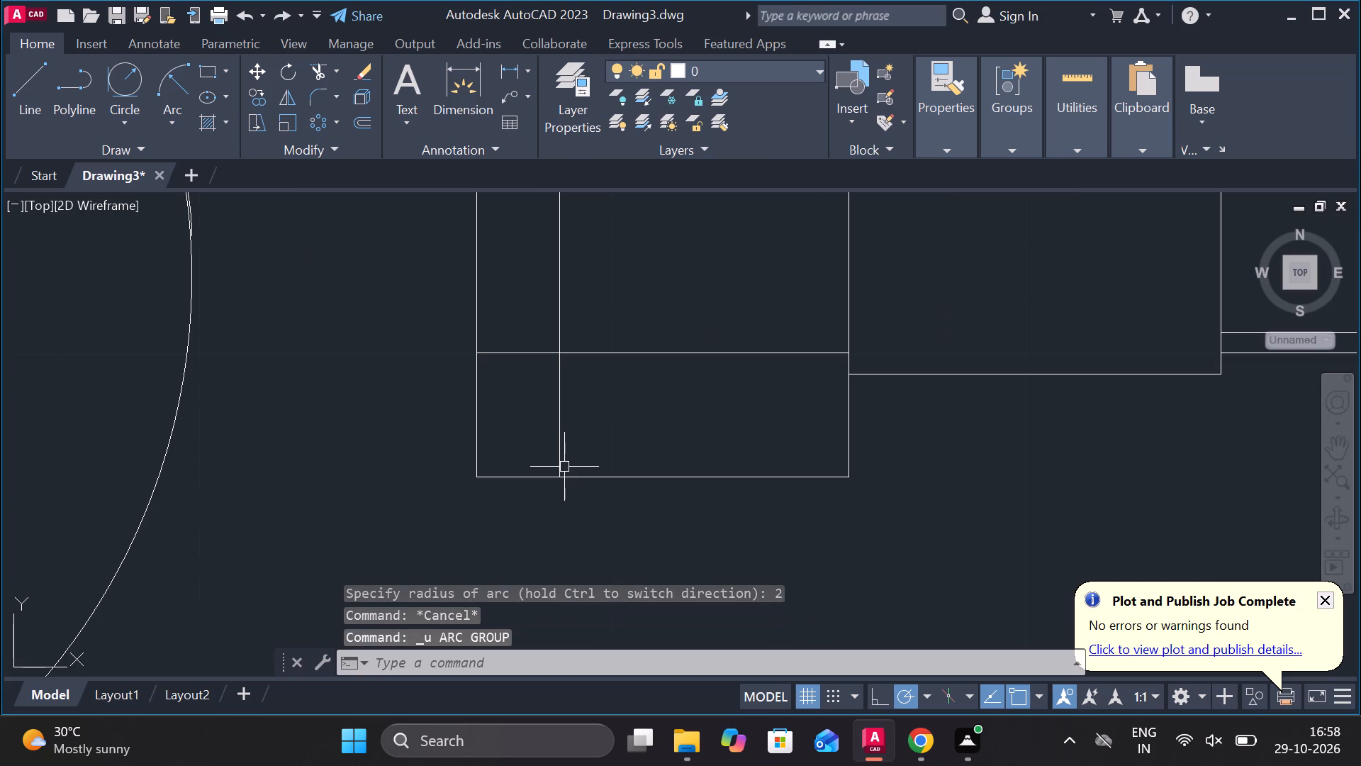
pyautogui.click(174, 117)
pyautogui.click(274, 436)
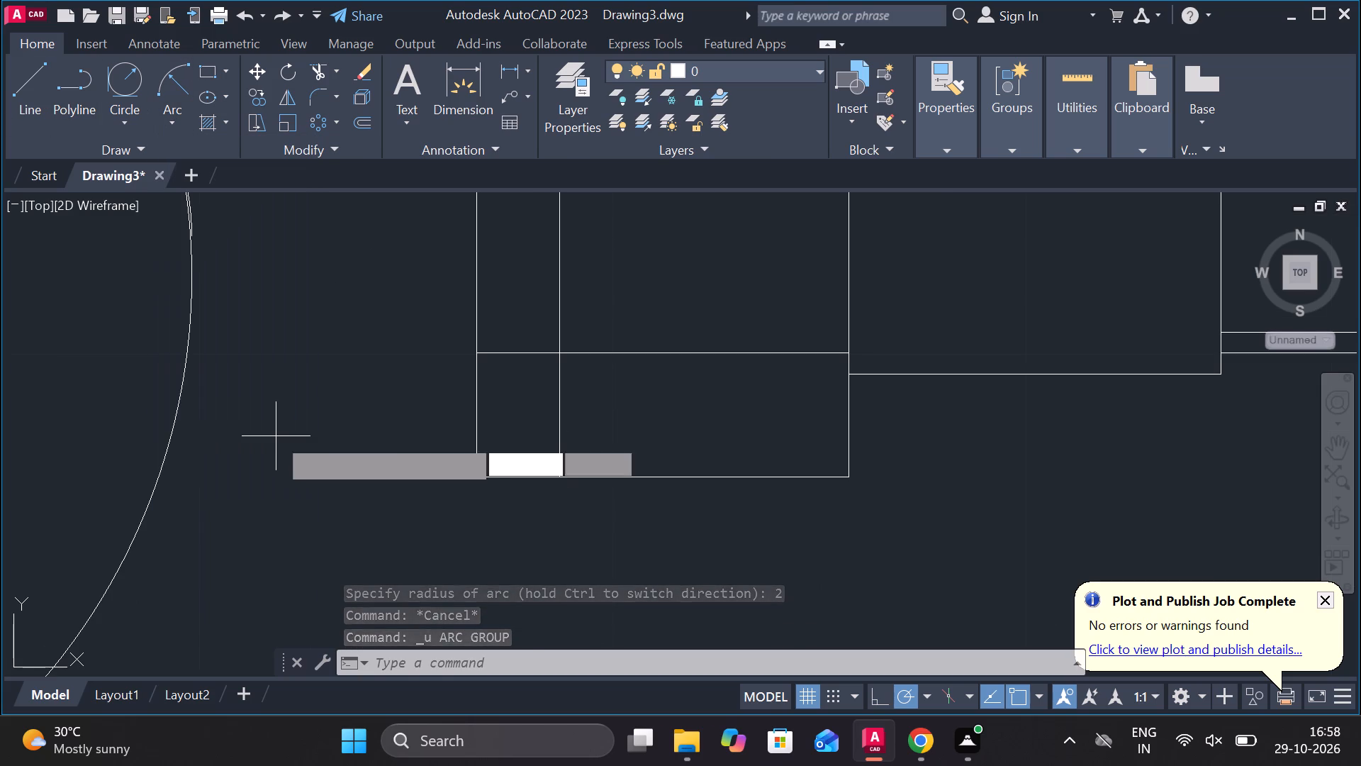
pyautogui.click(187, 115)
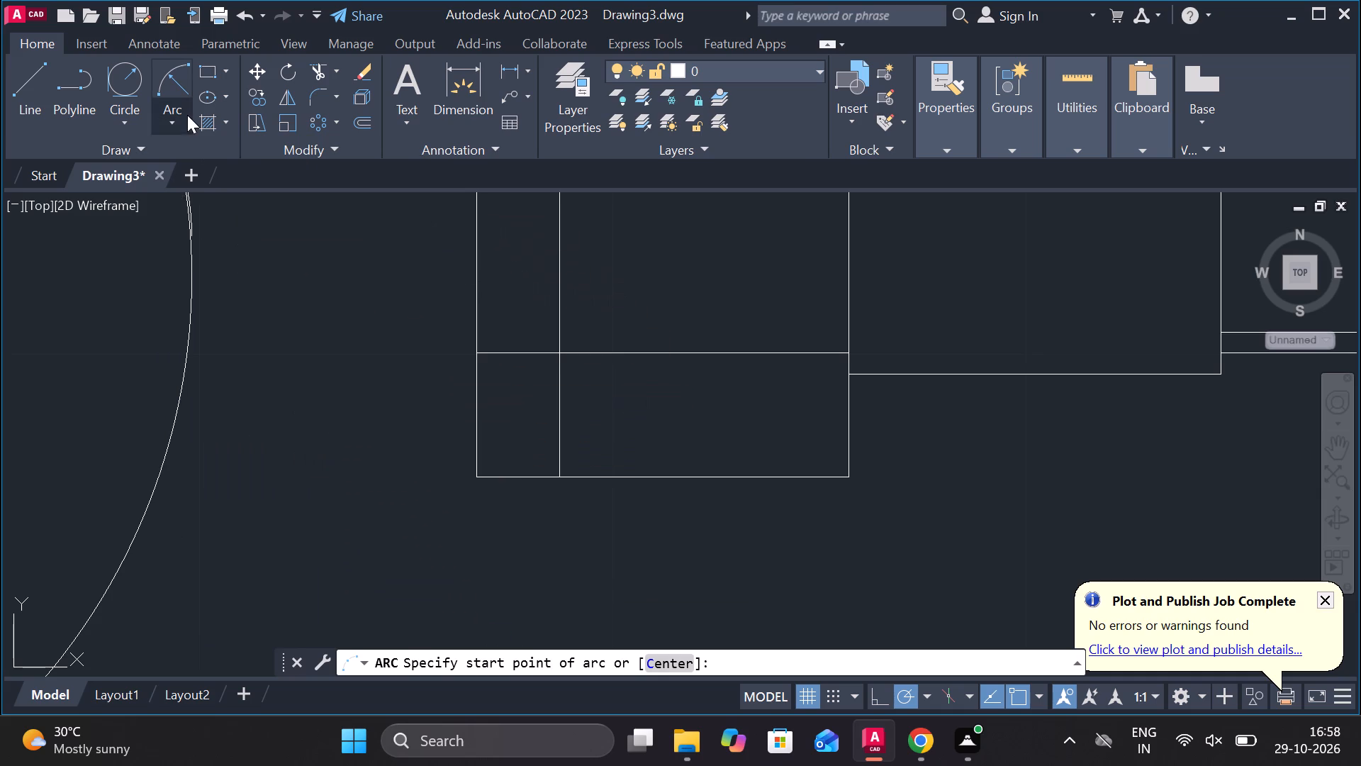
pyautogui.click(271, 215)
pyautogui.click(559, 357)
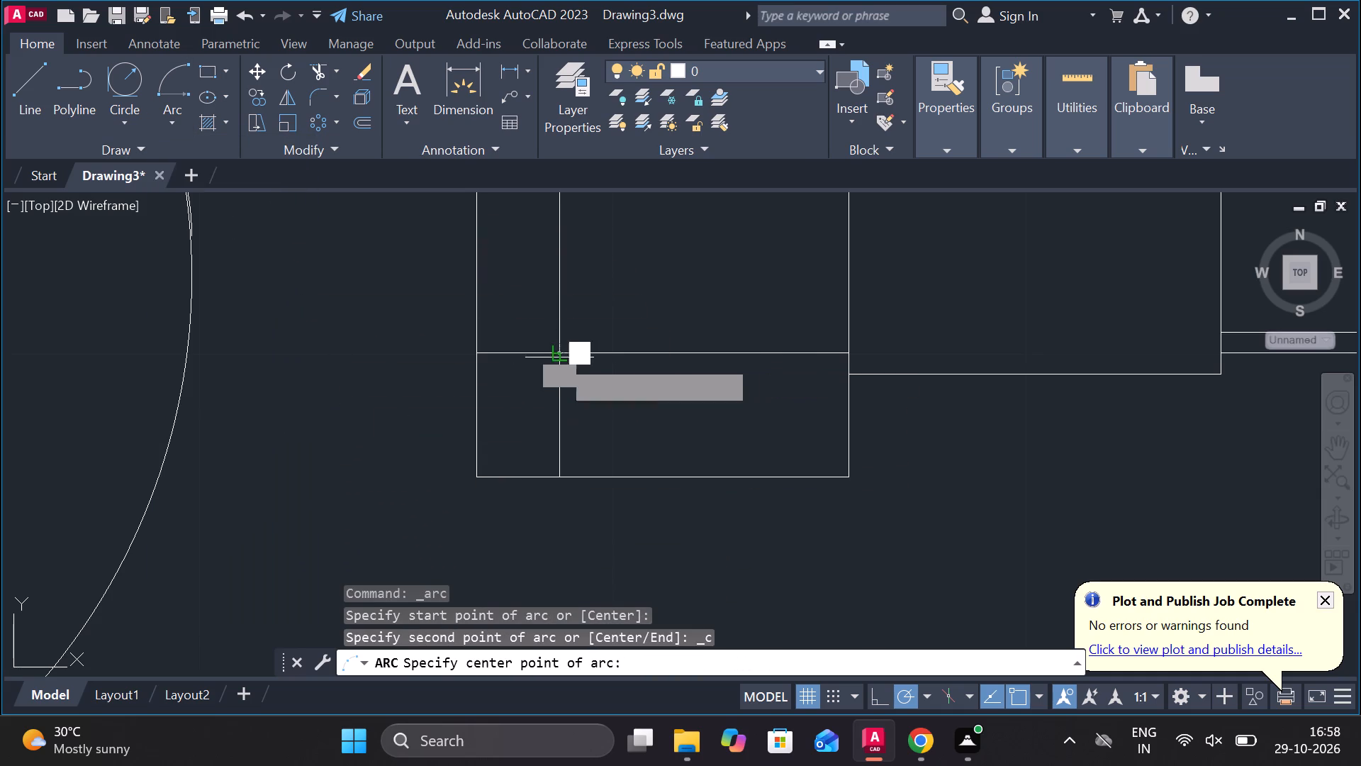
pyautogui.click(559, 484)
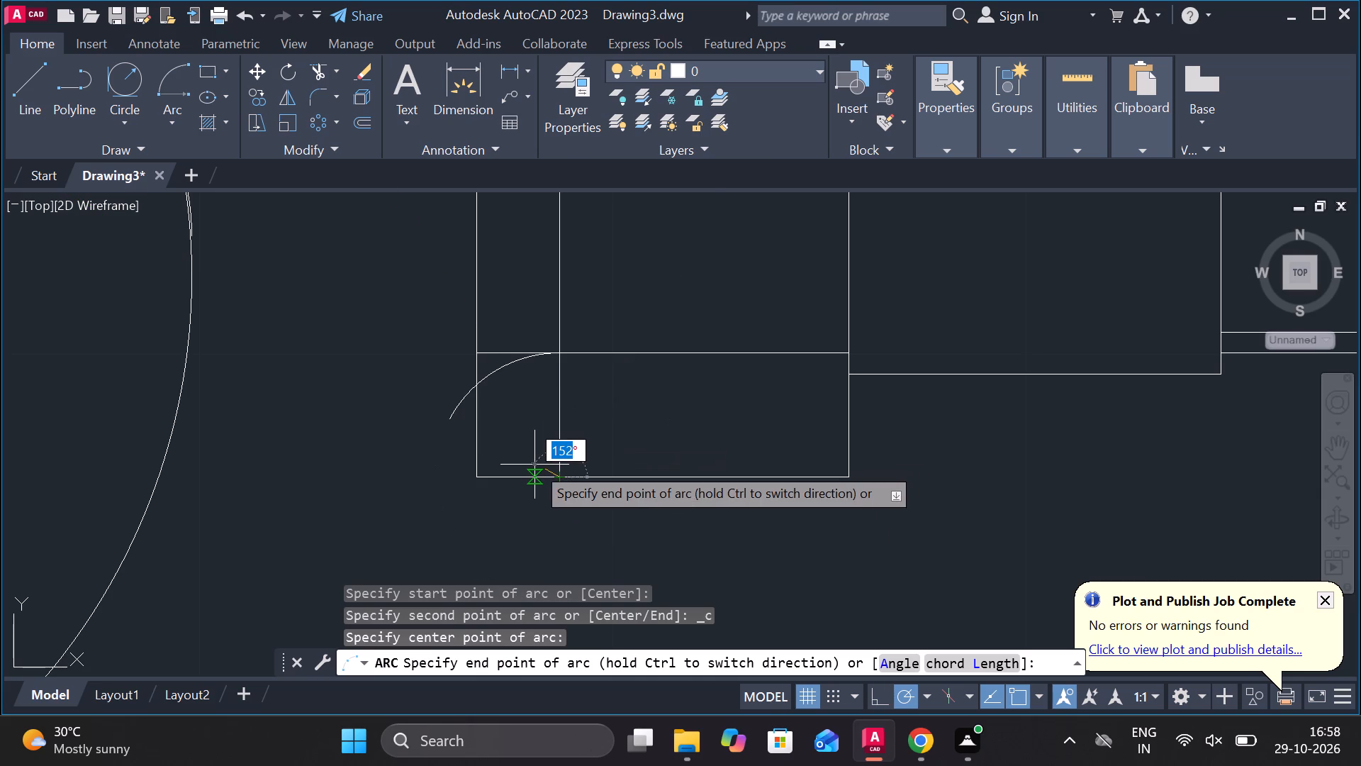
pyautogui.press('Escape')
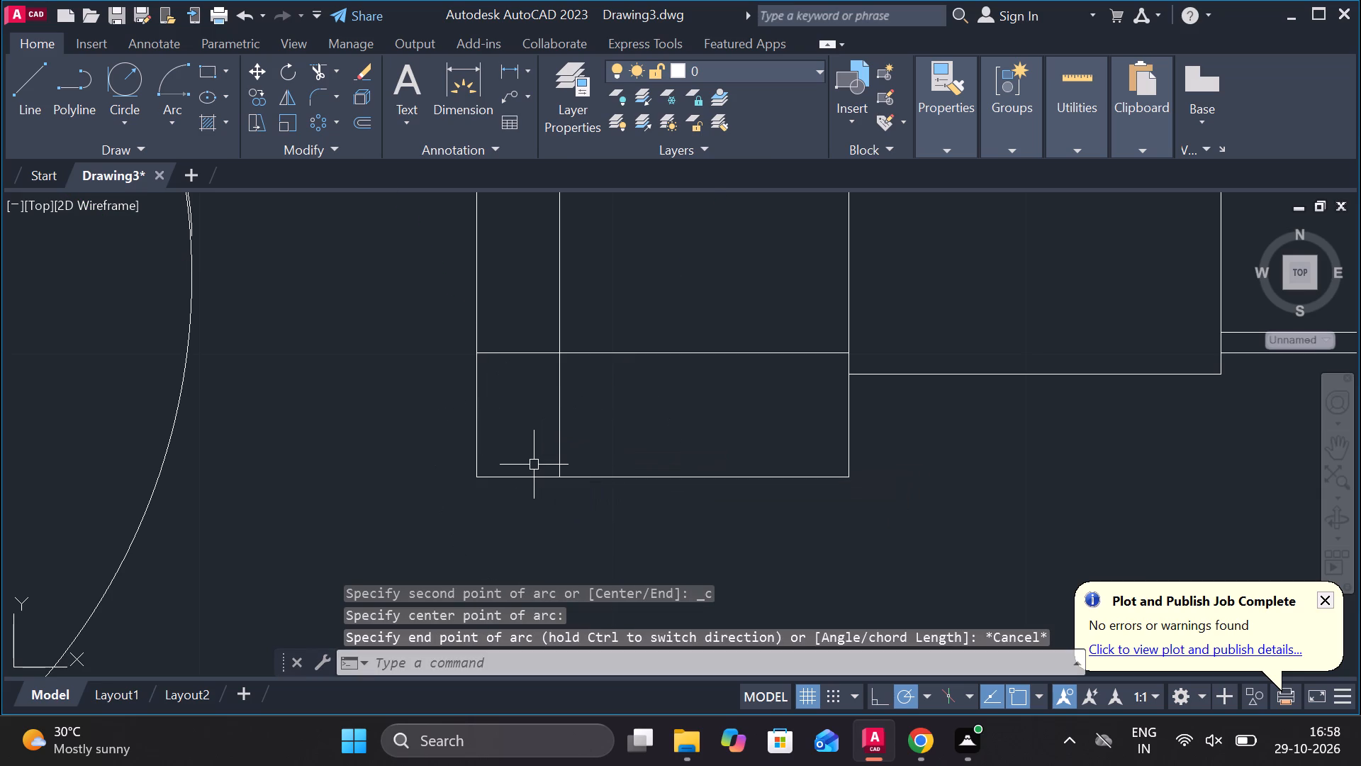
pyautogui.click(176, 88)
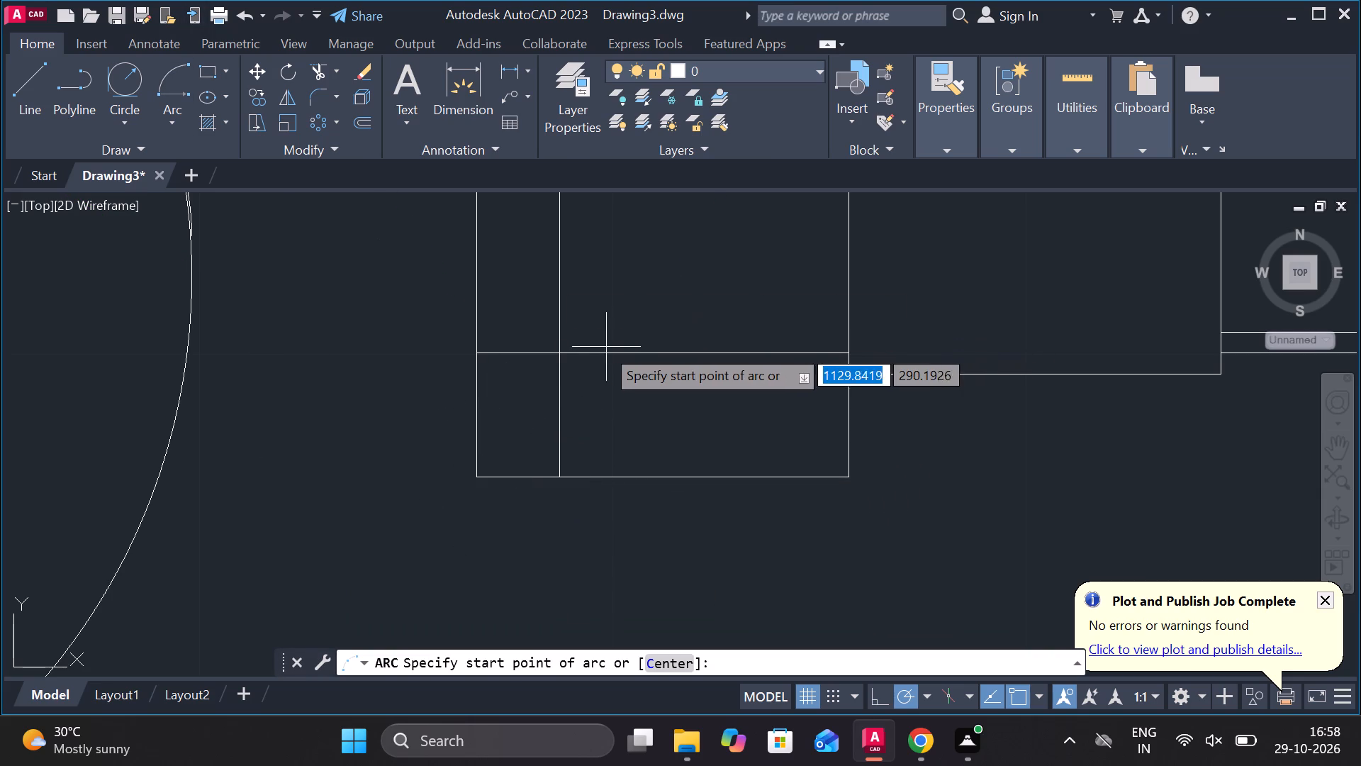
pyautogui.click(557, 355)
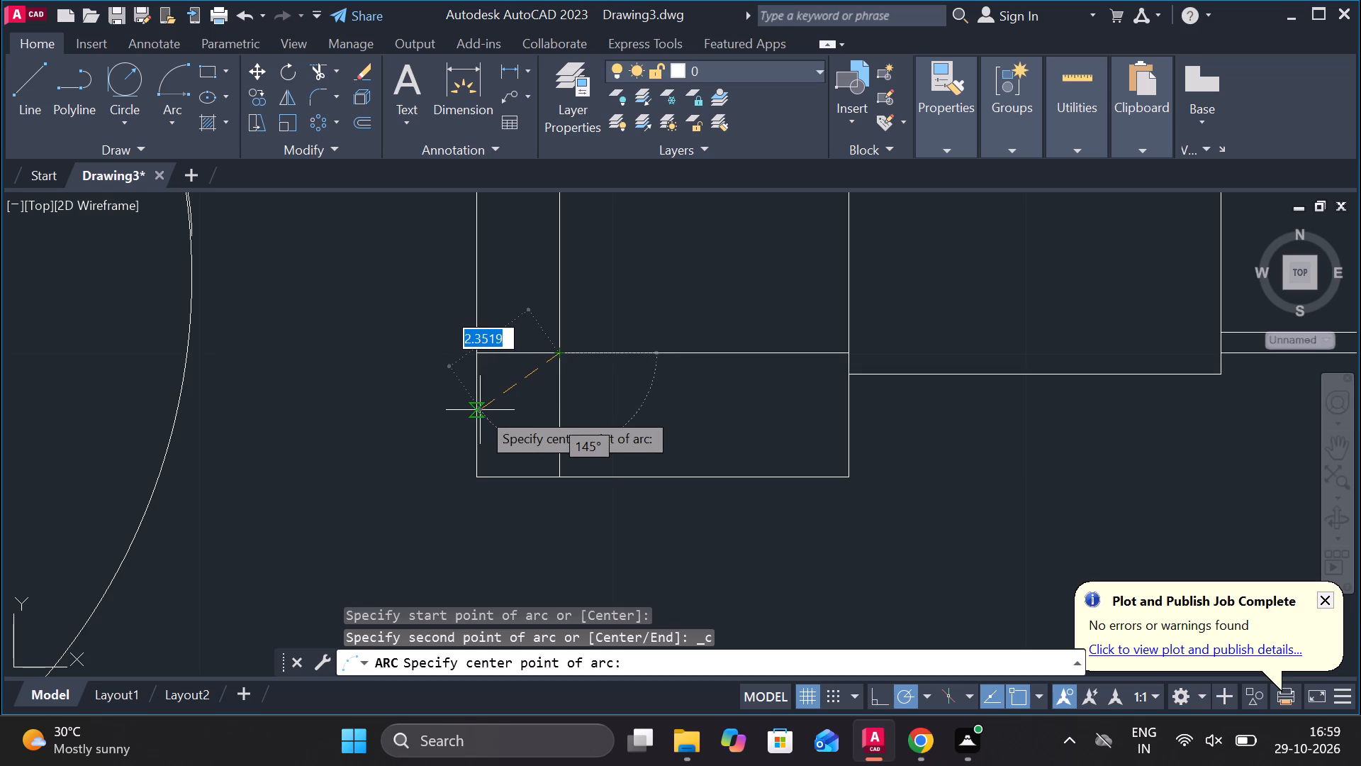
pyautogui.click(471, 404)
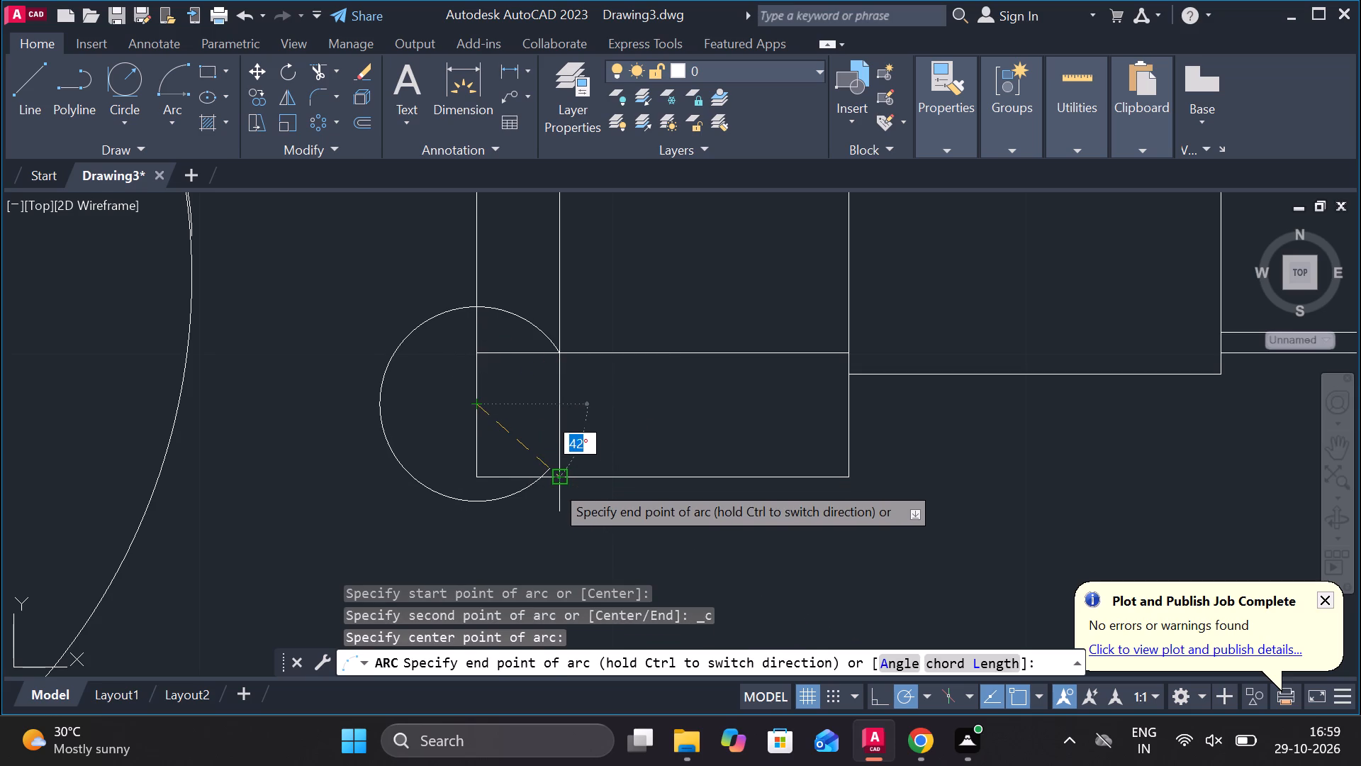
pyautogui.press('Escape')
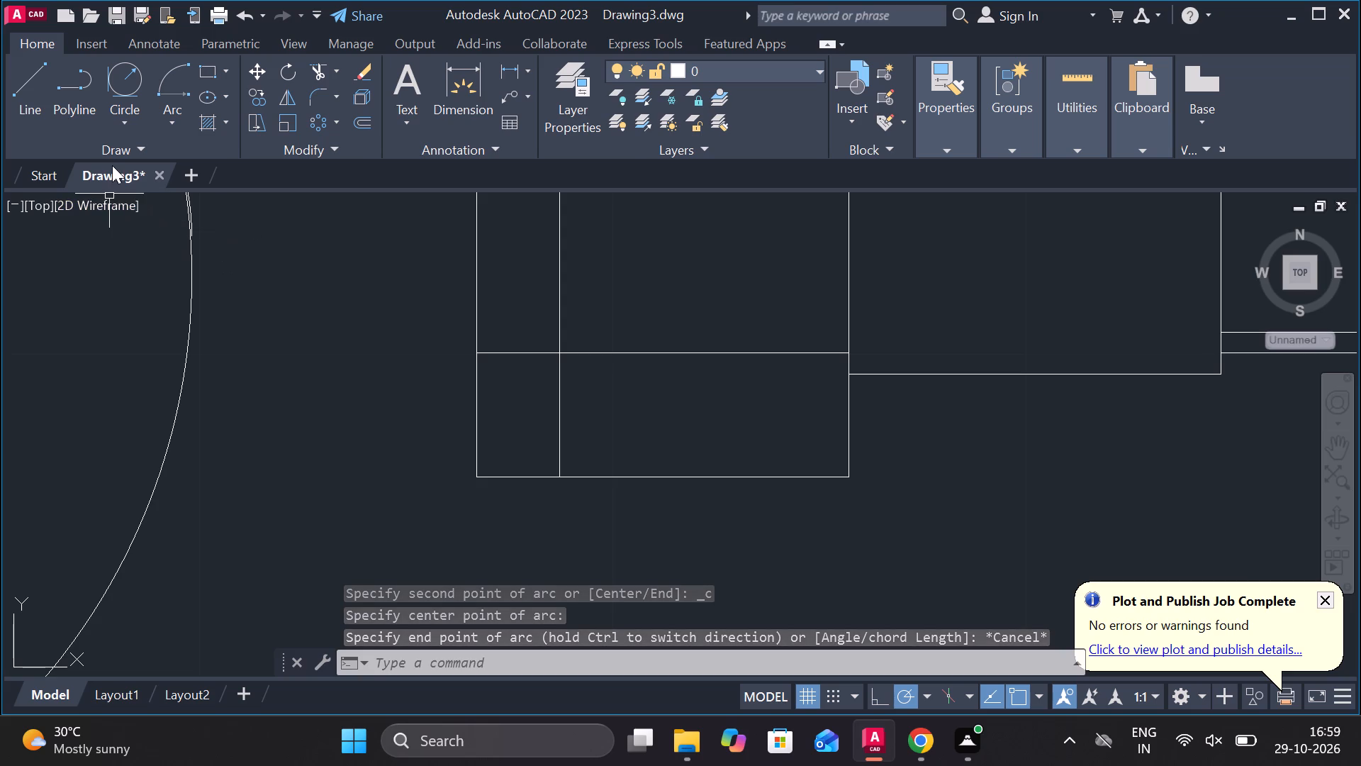
# Draw a 3-point circle through the inner vertical line's intersections with the head's bottom edge and lower horizontal line, and the head's left edge.
pyautogui.click(115, 112)
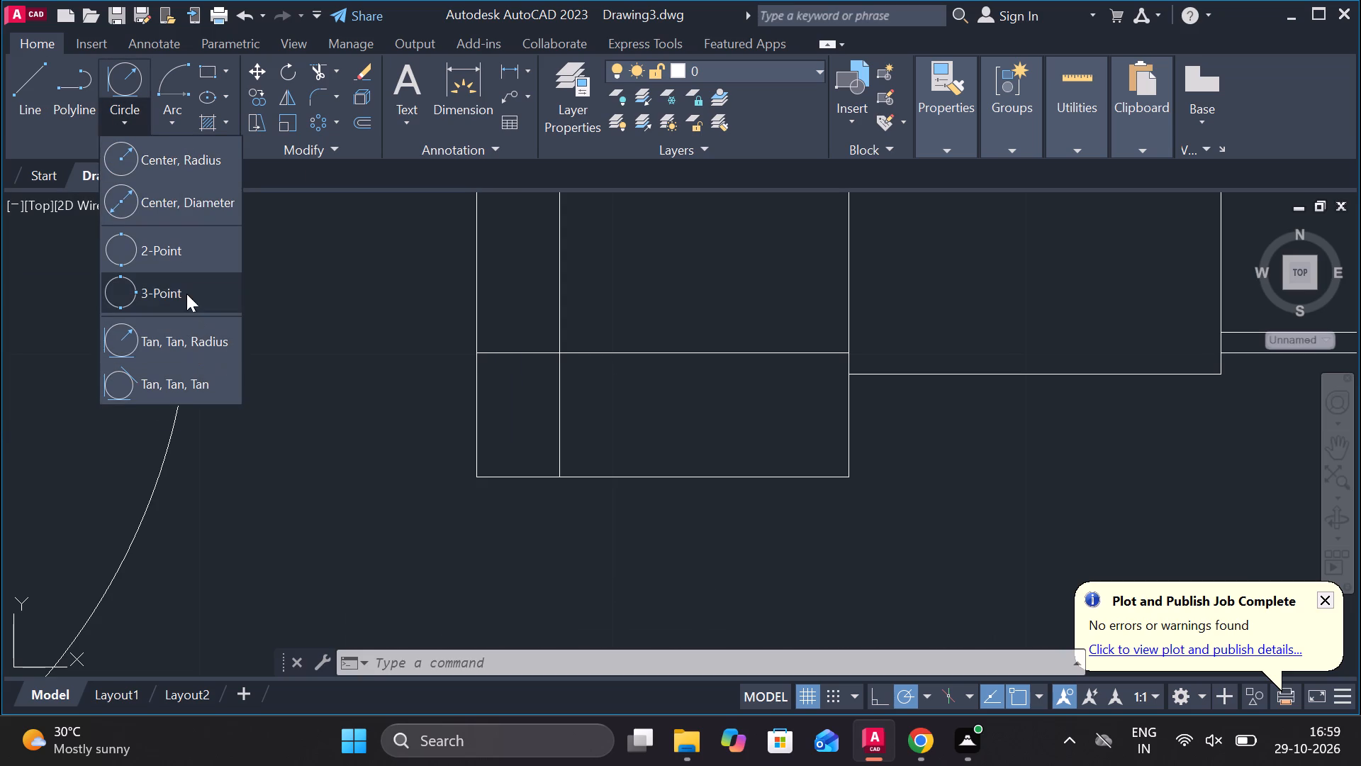
pyautogui.click(184, 285)
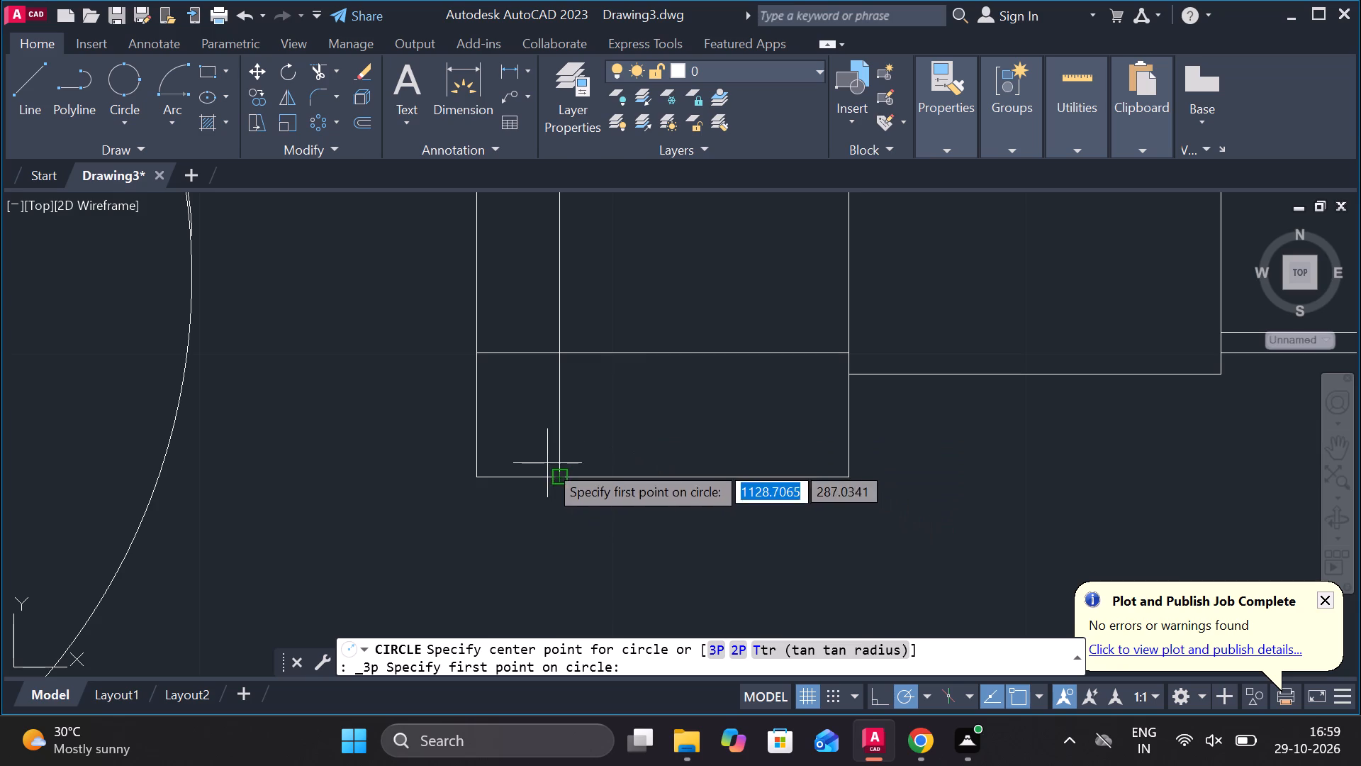
pyautogui.click(556, 481)
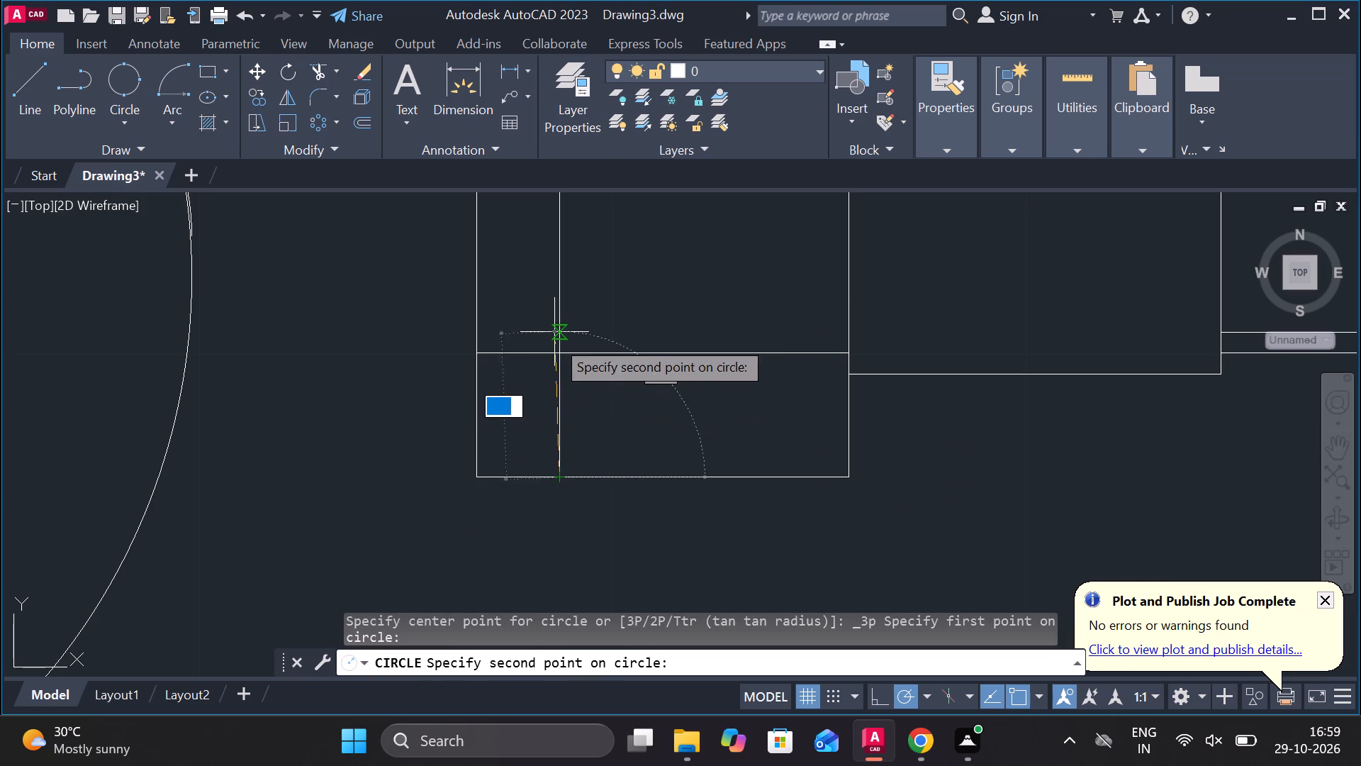
pyautogui.click(564, 355)
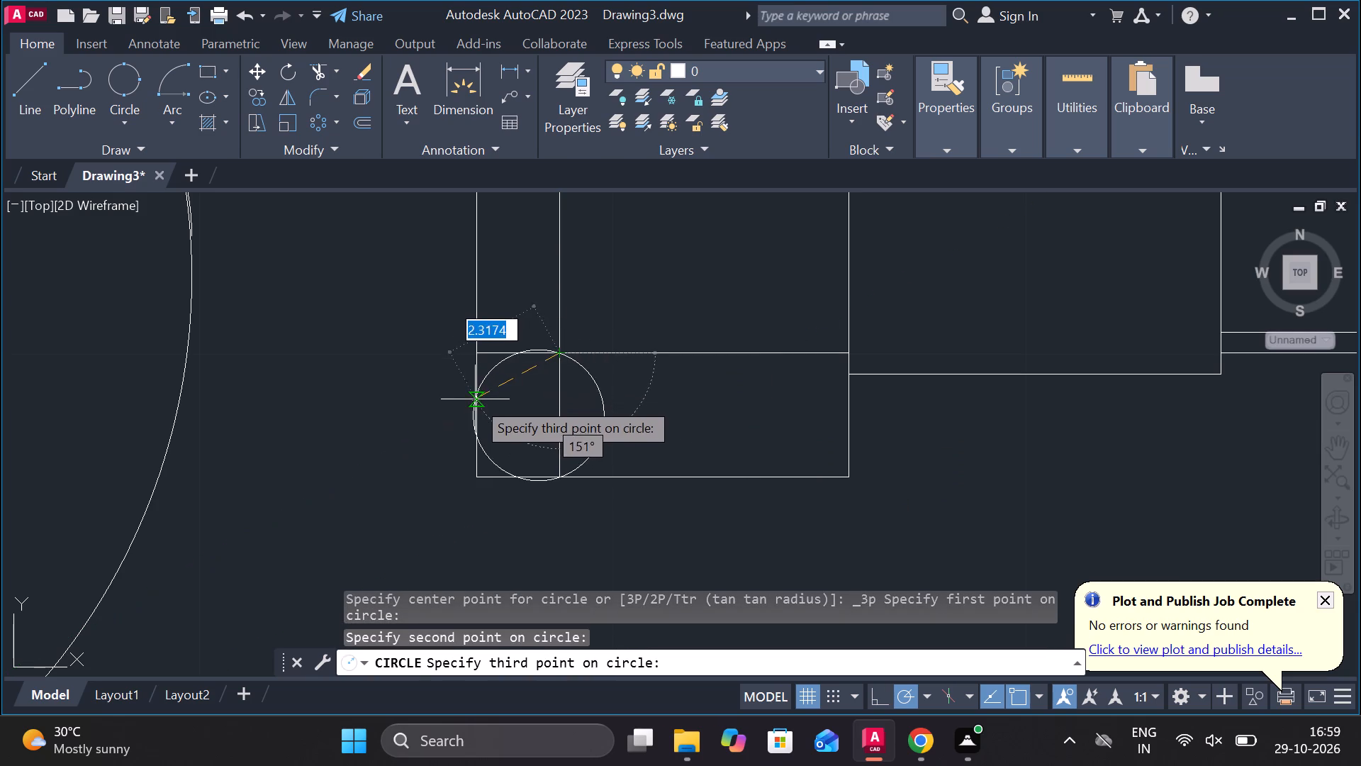
pyautogui.scroll(3, 475, 416)
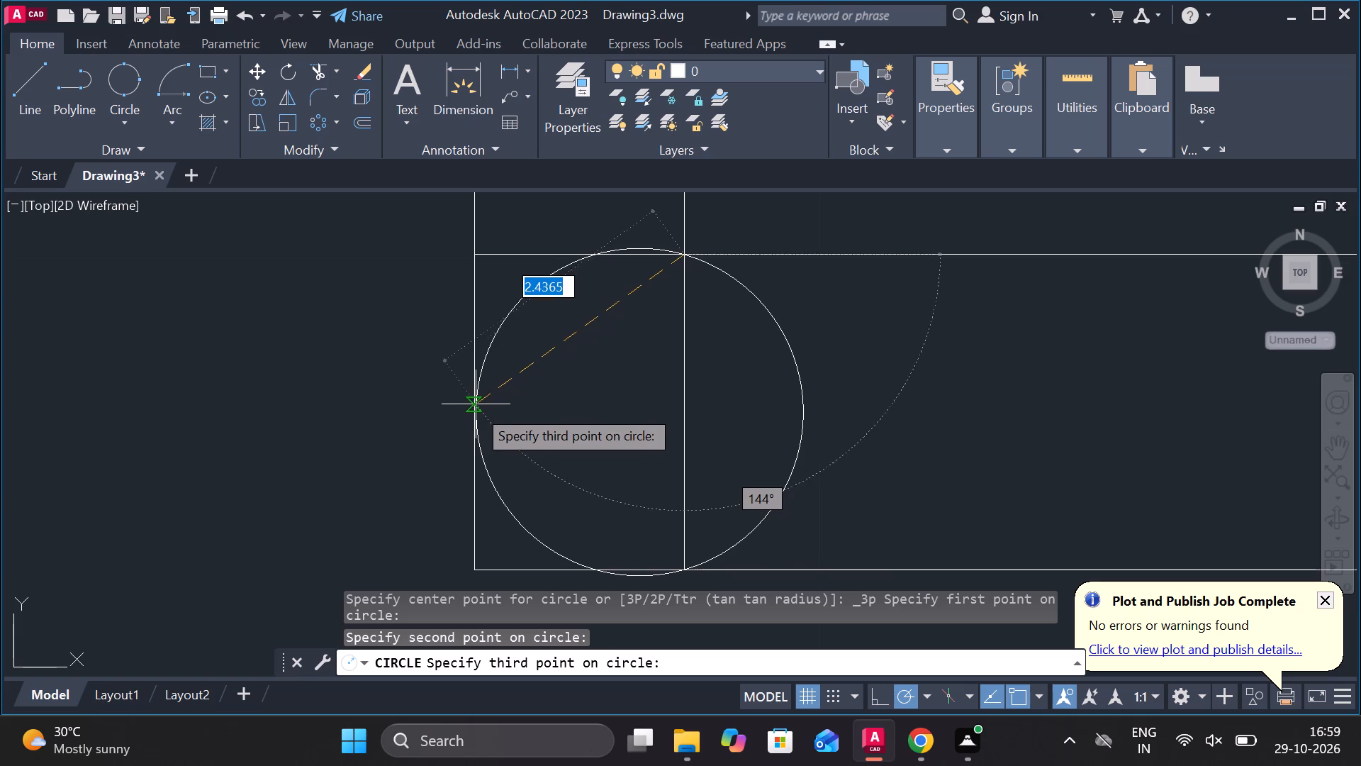
pyautogui.scroll(2, 476, 414)
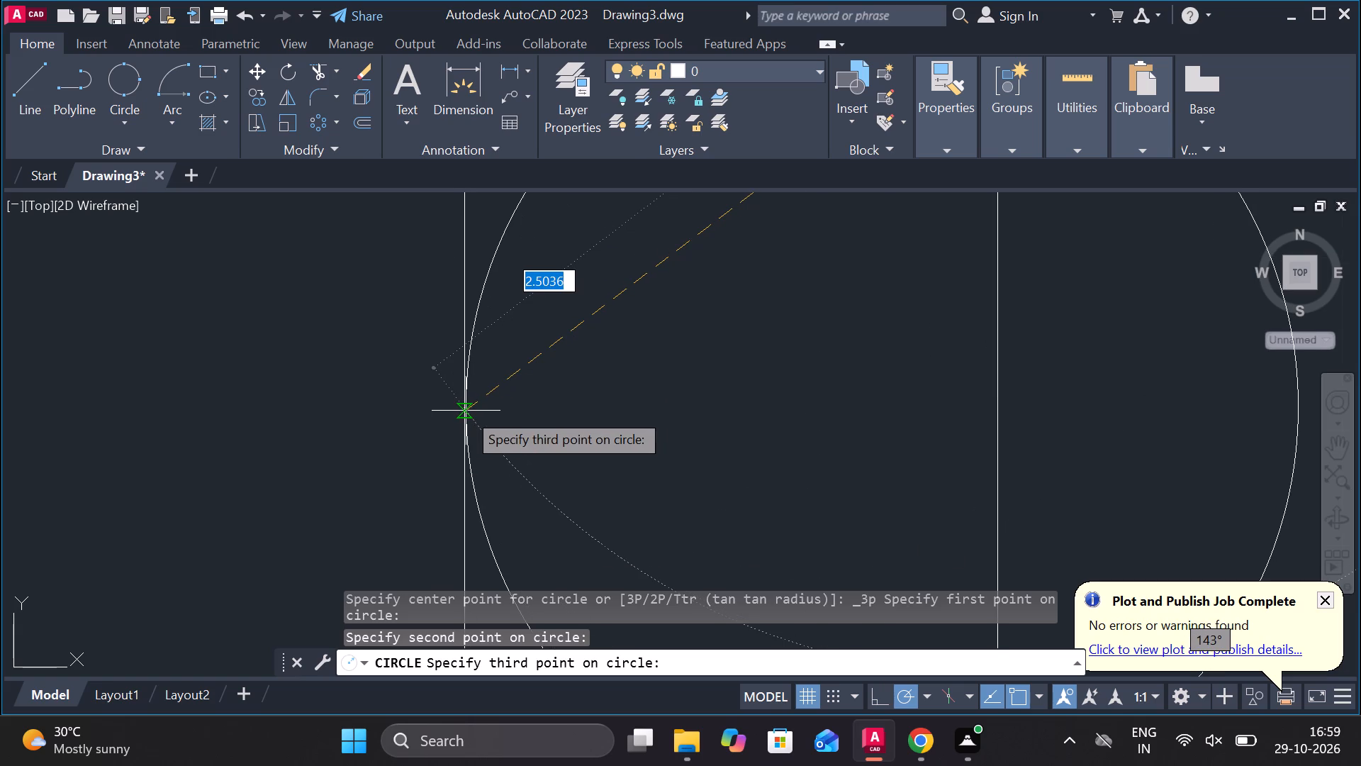
pyautogui.scroll(-2, 466, 411)
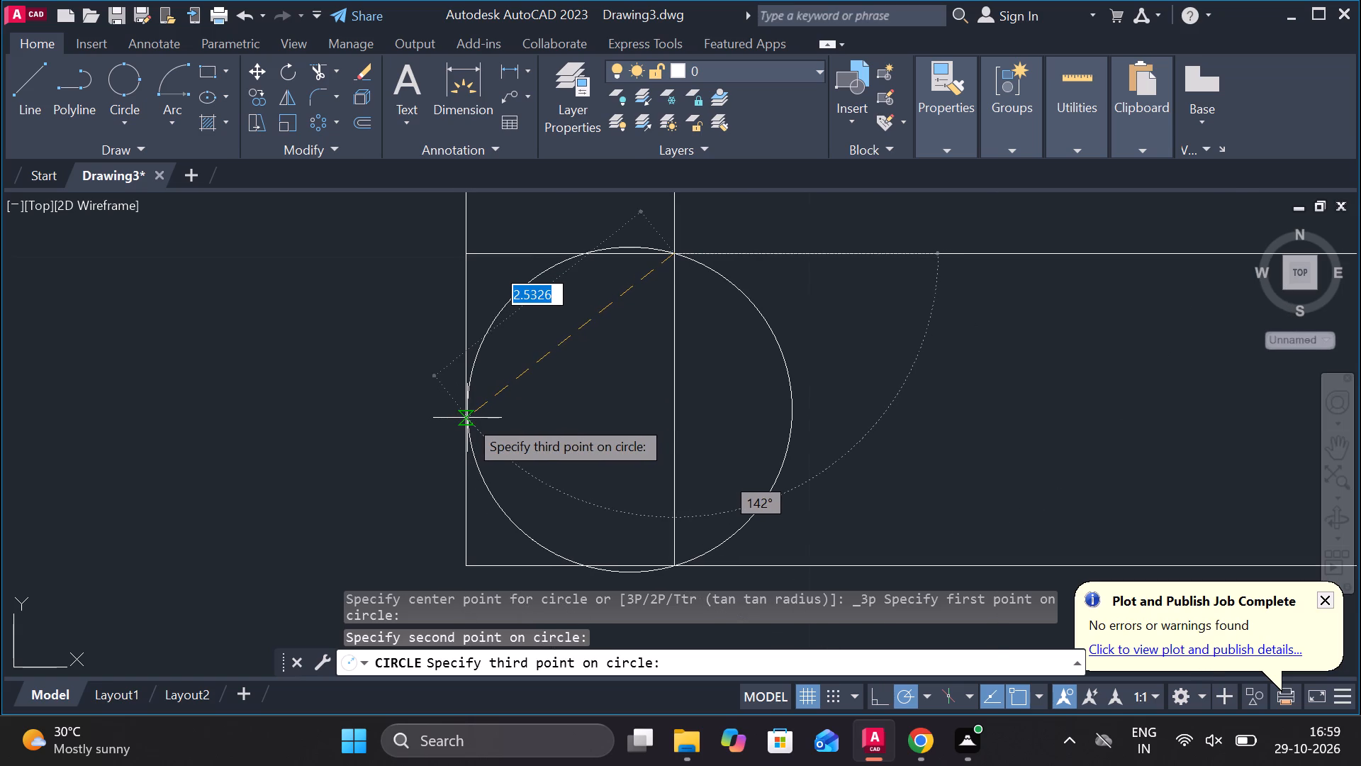
pyautogui.click(467, 418)
pyautogui.scroll(-2, 619, 416)
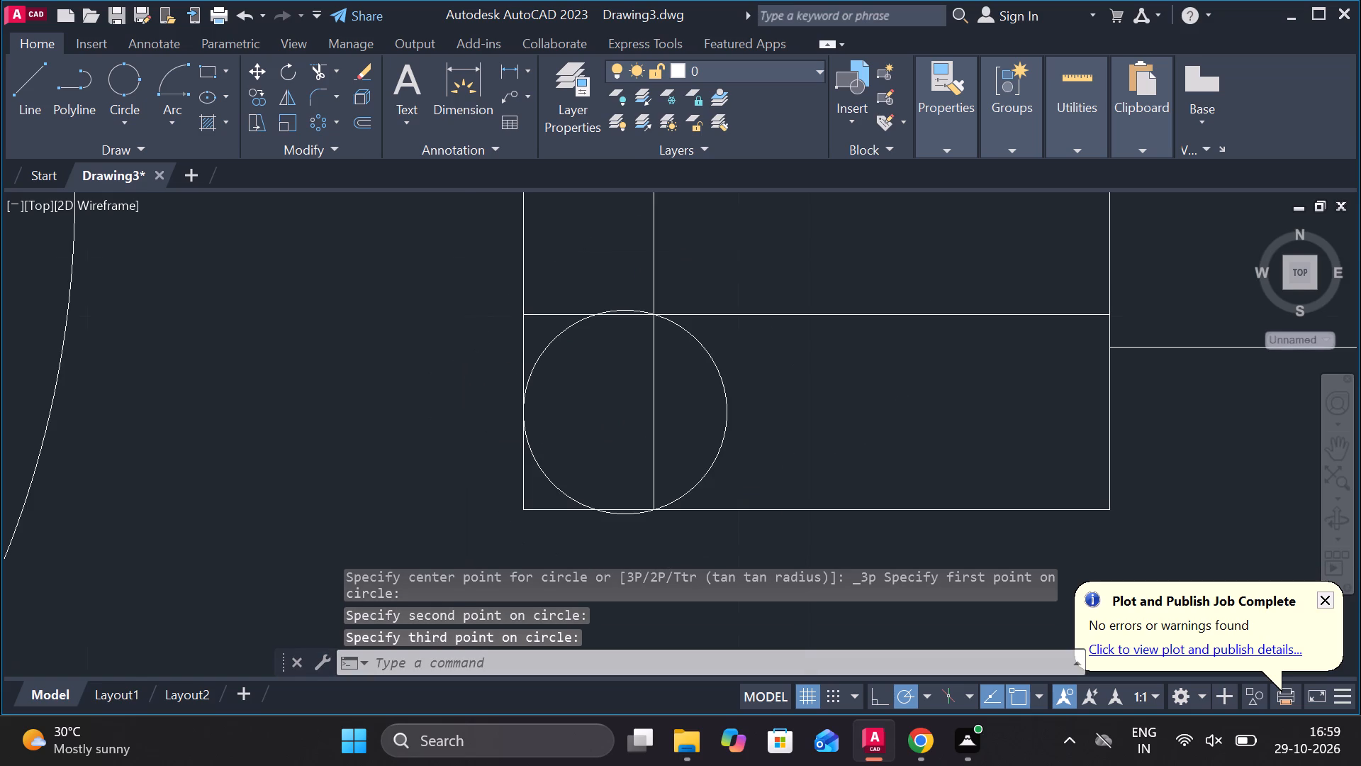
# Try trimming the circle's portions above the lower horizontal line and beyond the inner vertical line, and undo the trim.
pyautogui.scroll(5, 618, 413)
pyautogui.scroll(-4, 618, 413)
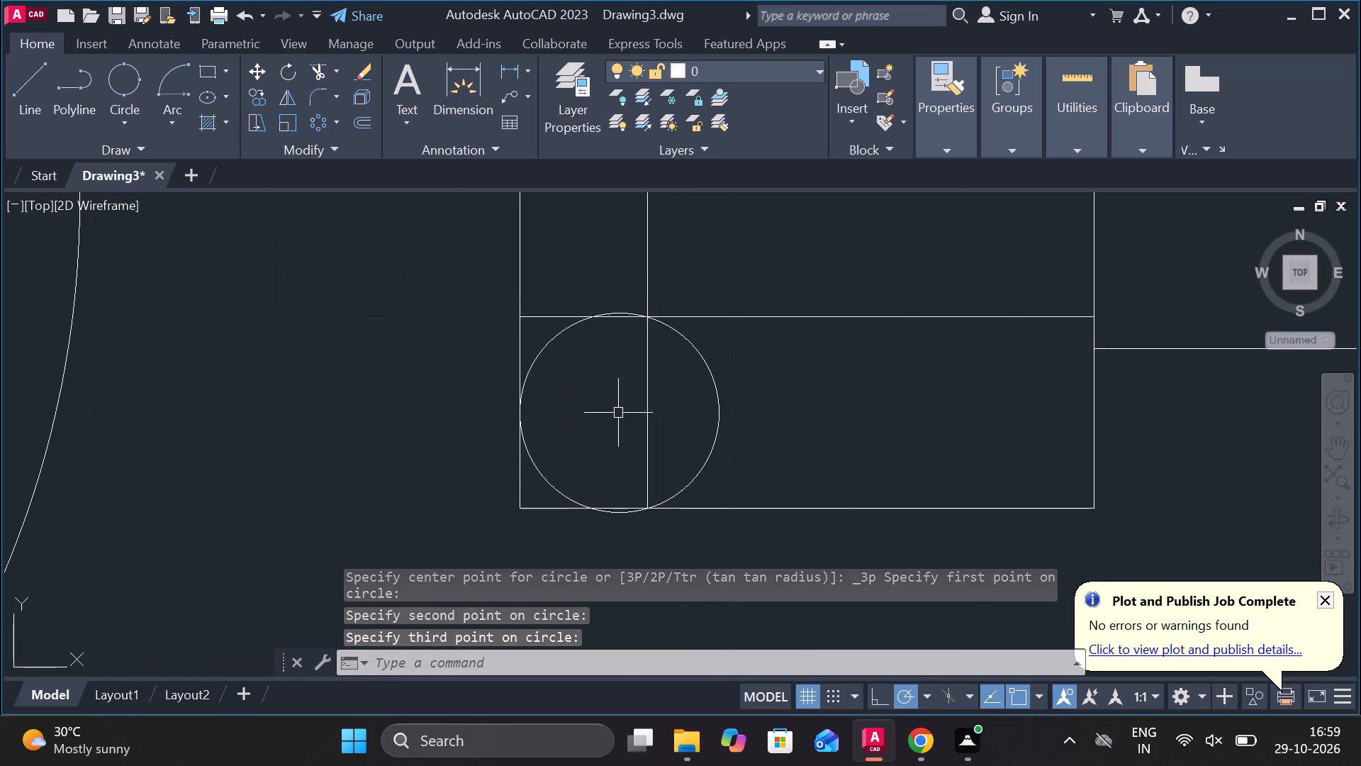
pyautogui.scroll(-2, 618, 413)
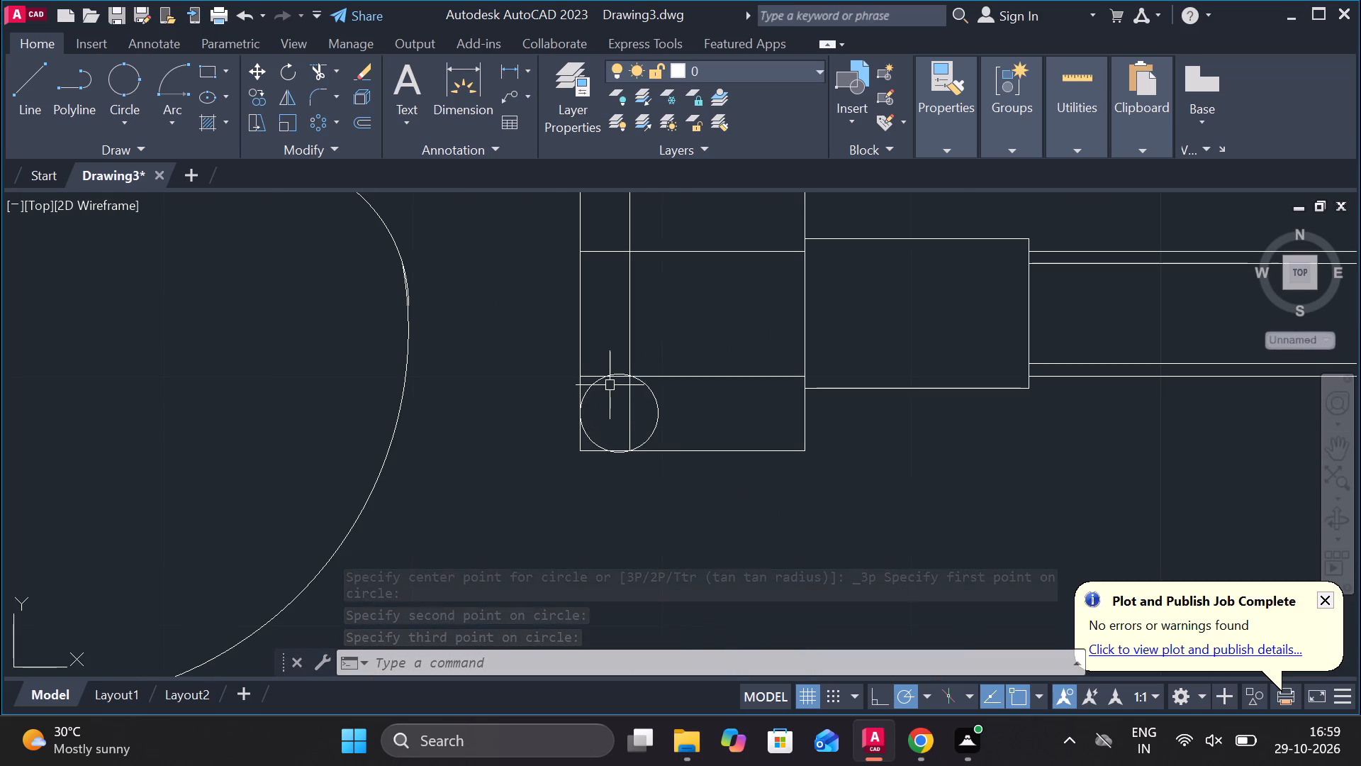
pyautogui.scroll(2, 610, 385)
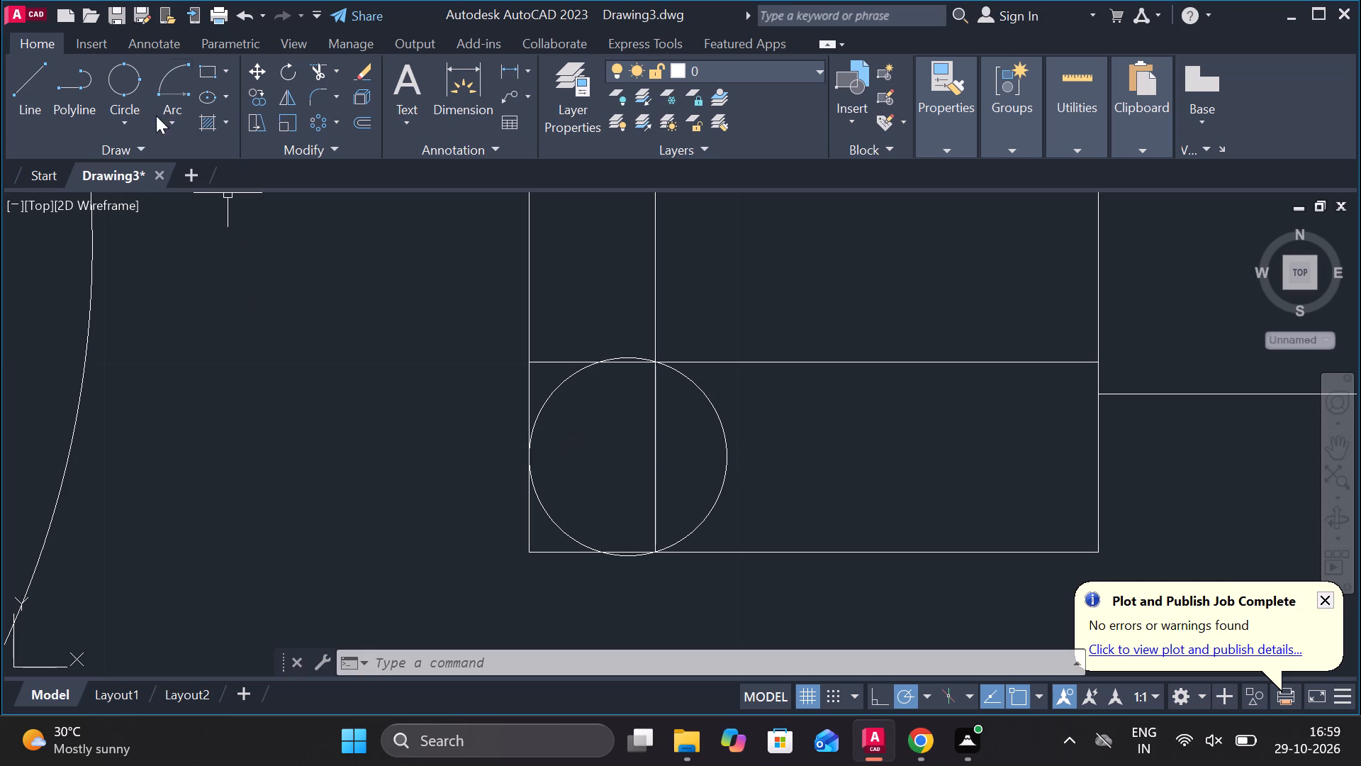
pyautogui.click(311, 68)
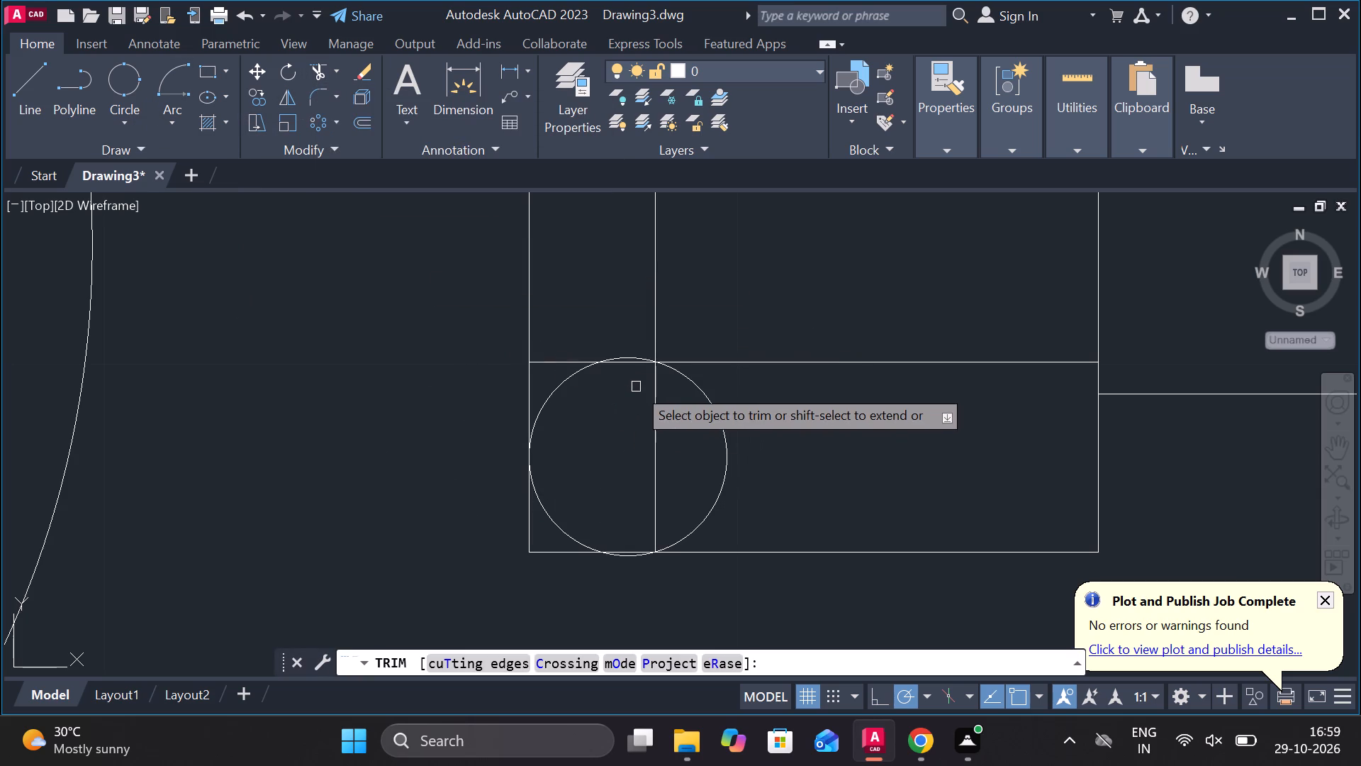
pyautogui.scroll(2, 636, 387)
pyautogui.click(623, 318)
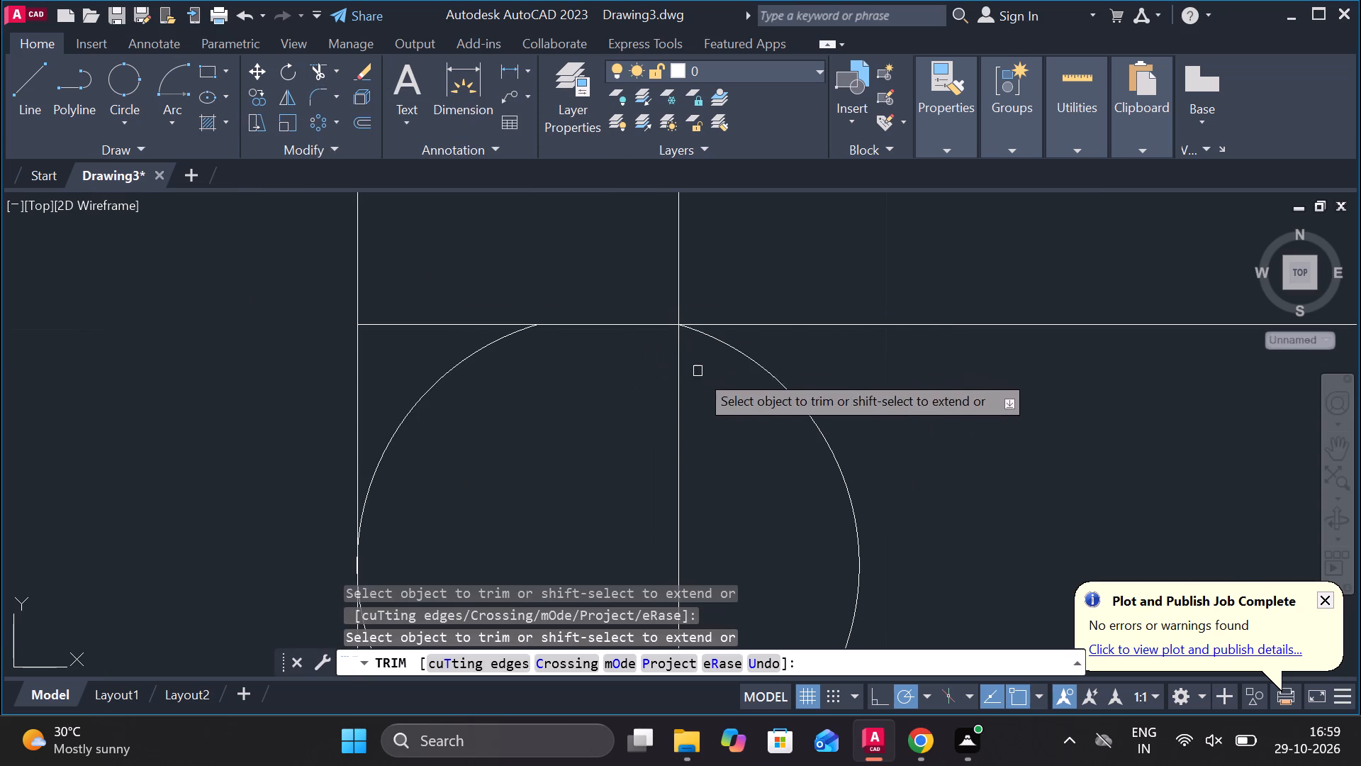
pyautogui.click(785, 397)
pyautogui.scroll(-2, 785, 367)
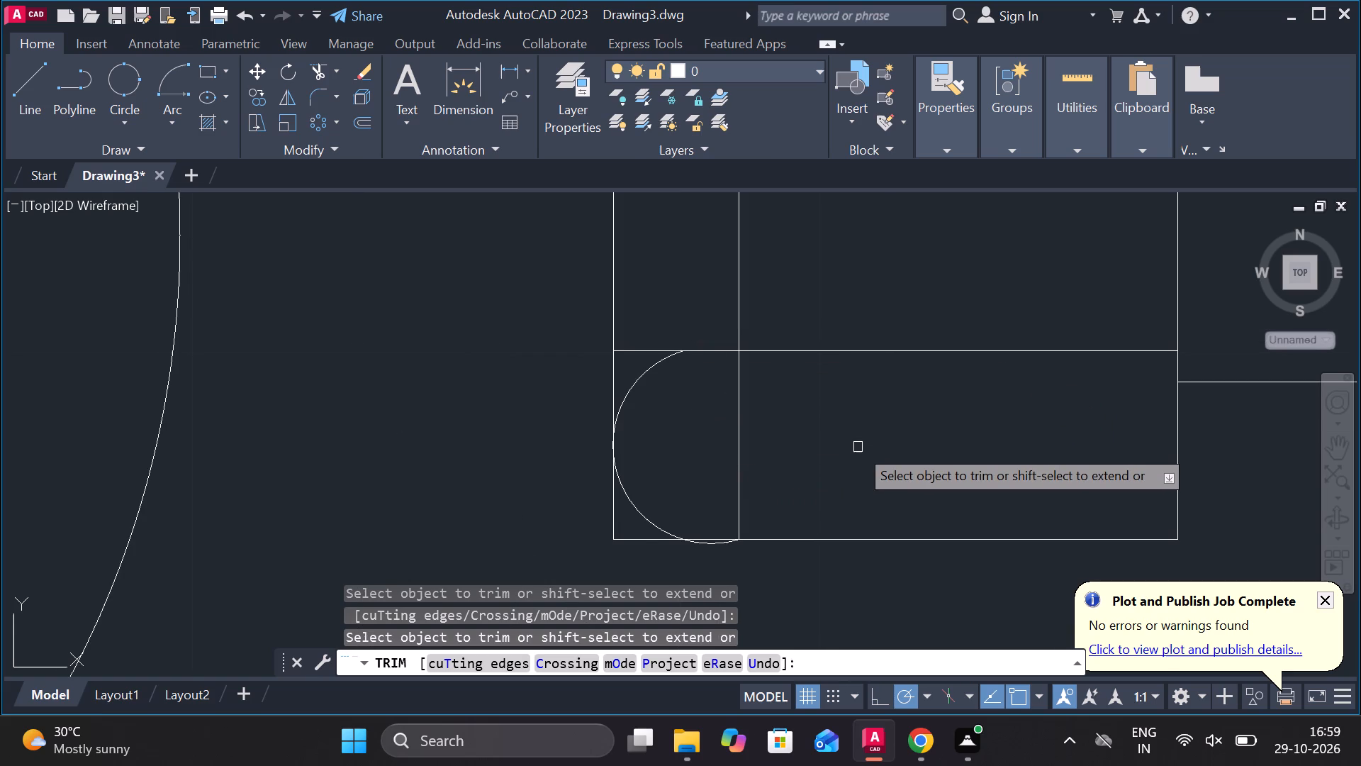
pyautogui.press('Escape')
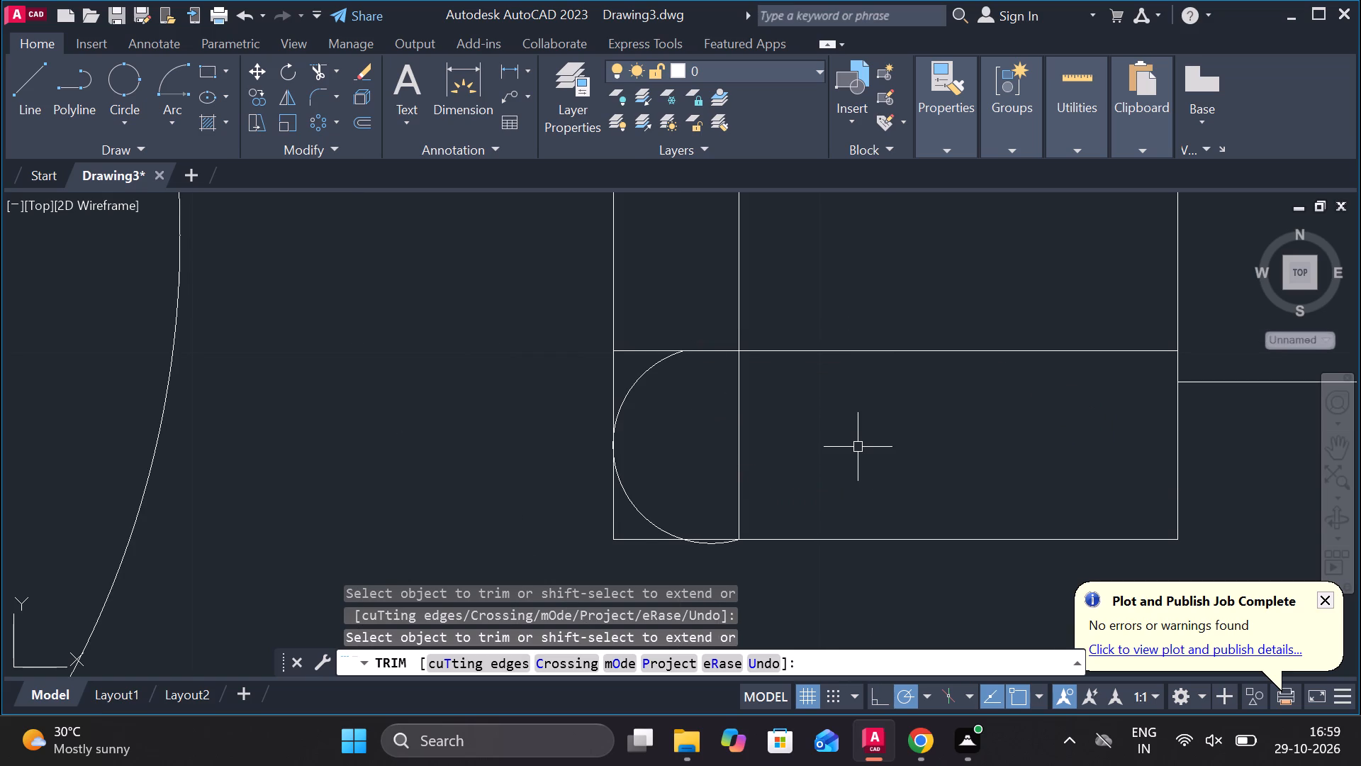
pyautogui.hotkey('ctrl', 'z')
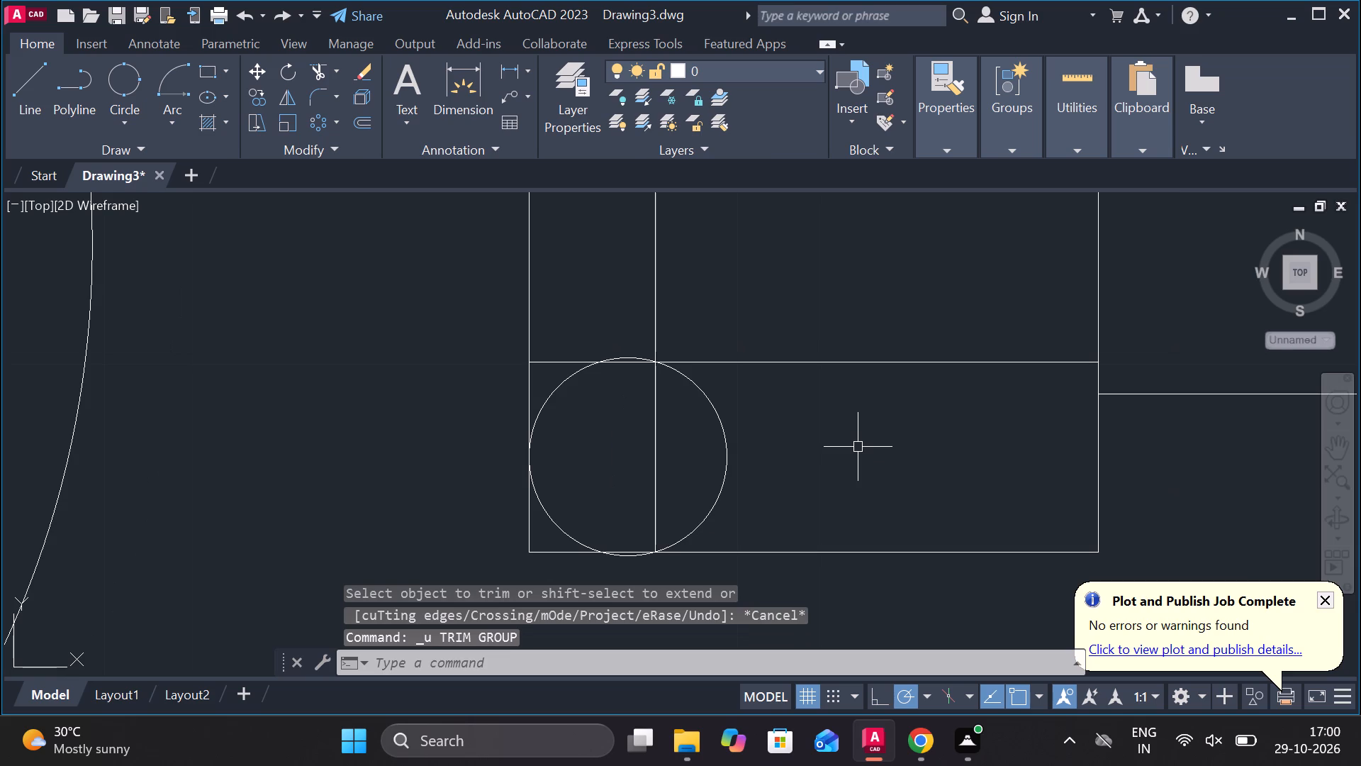
# Undo the 3-point circle in the head's lower-left cell.
pyautogui.hotkey('ctrl', 'z')
pyautogui.hotkey('ctrl', 'z')
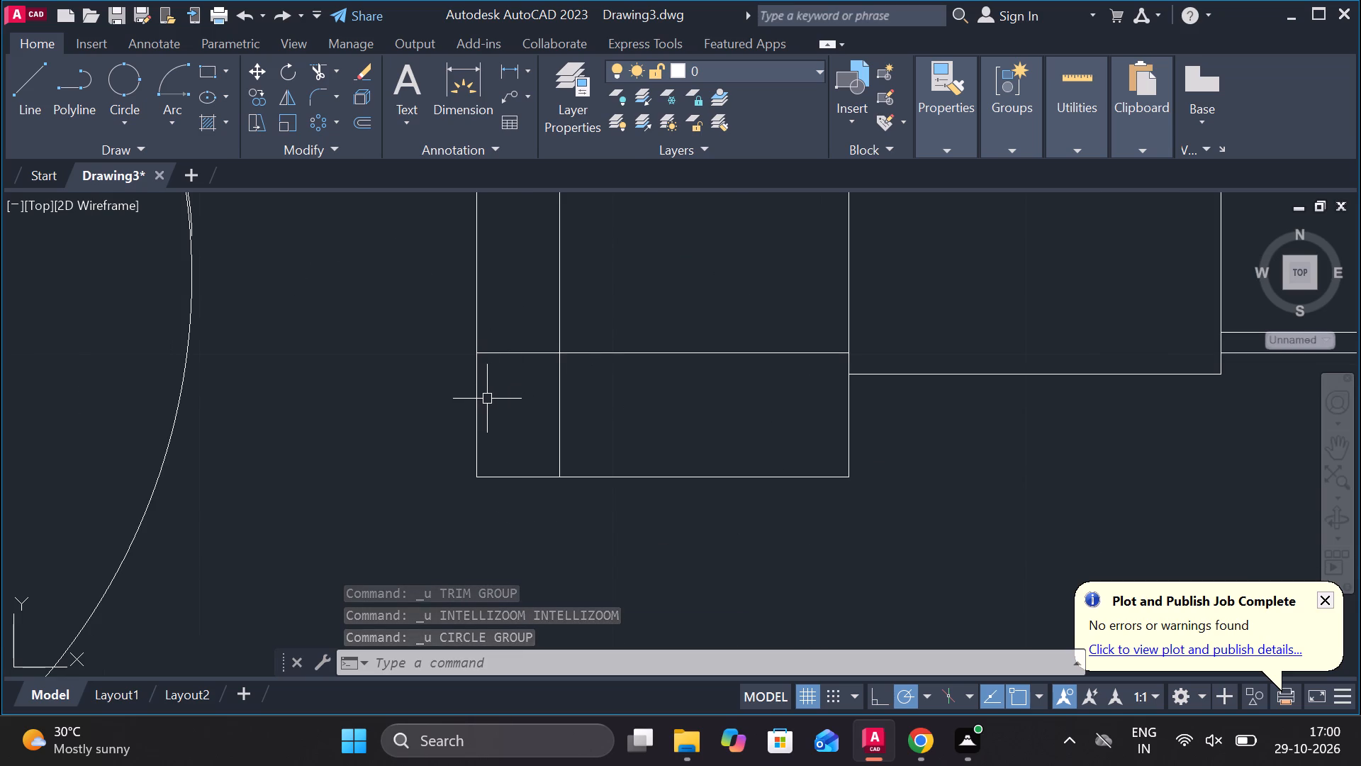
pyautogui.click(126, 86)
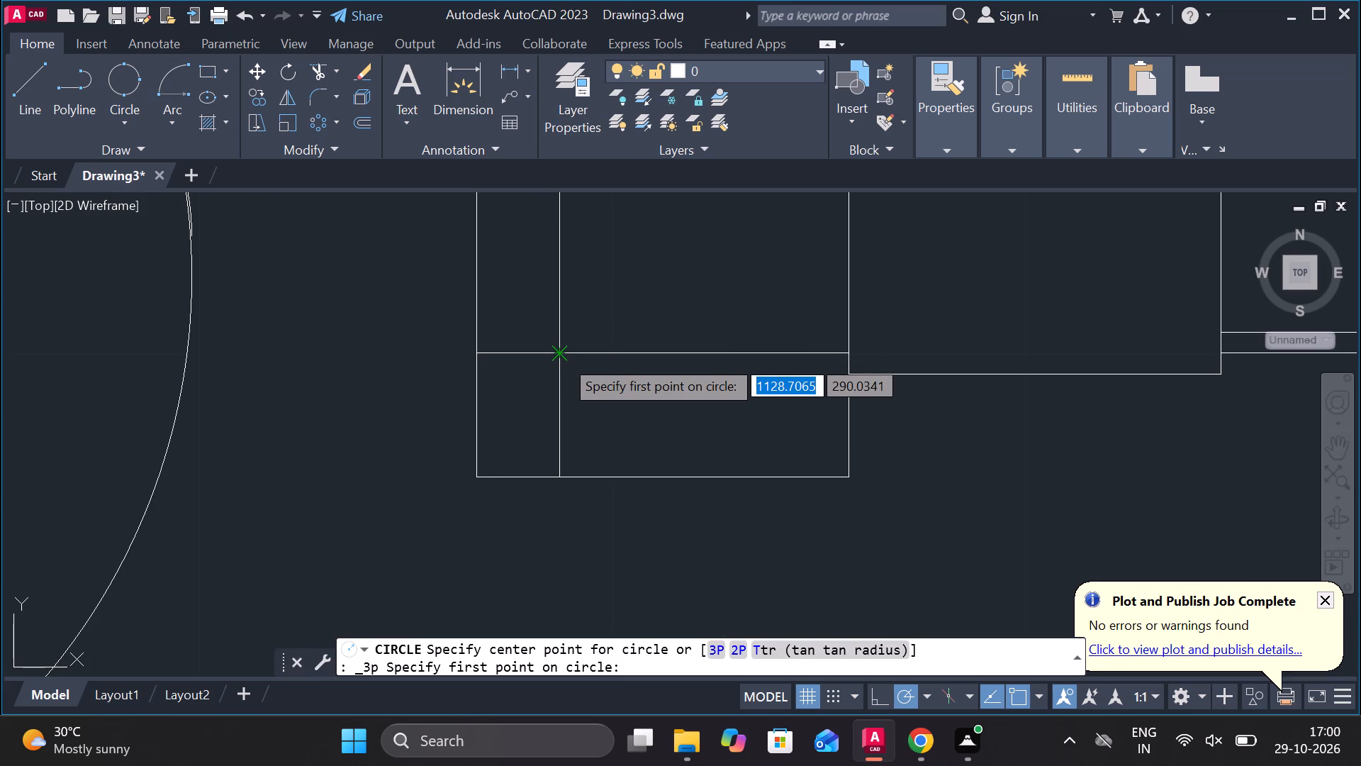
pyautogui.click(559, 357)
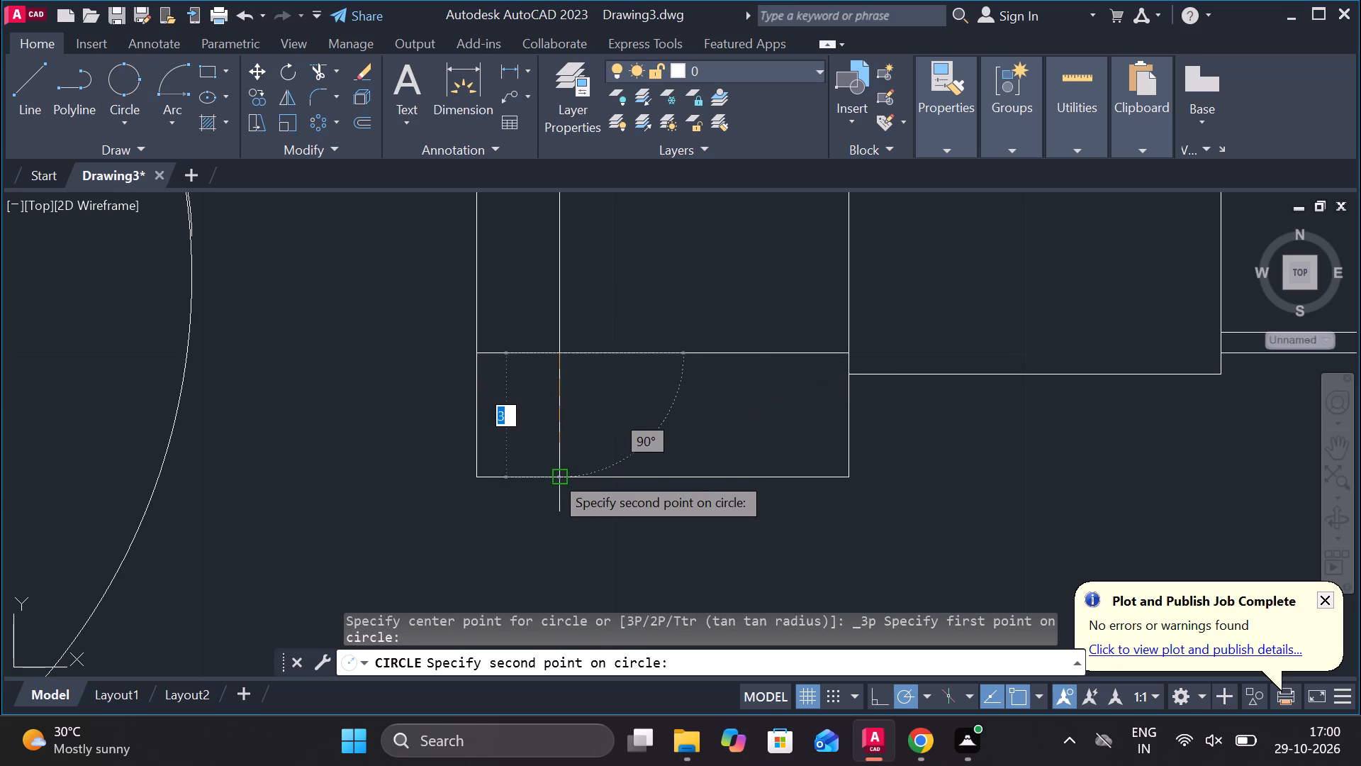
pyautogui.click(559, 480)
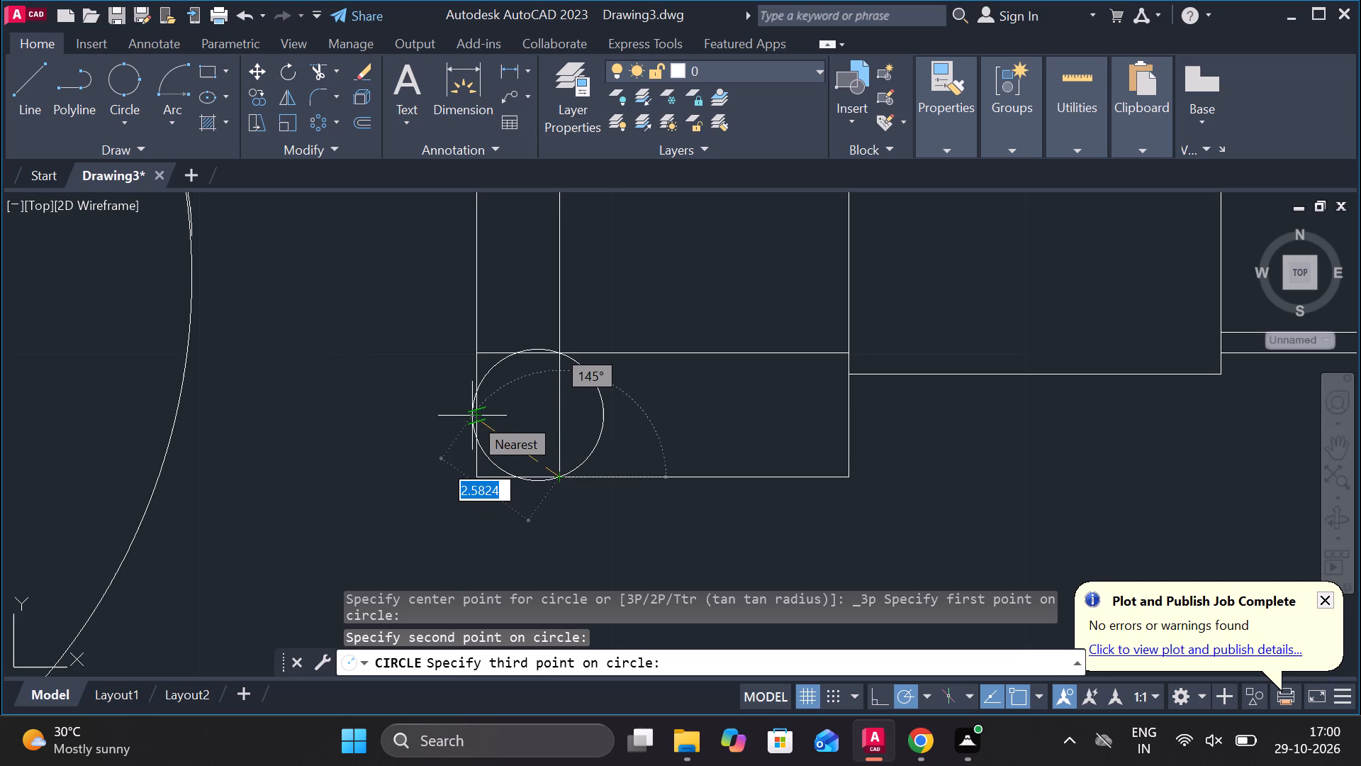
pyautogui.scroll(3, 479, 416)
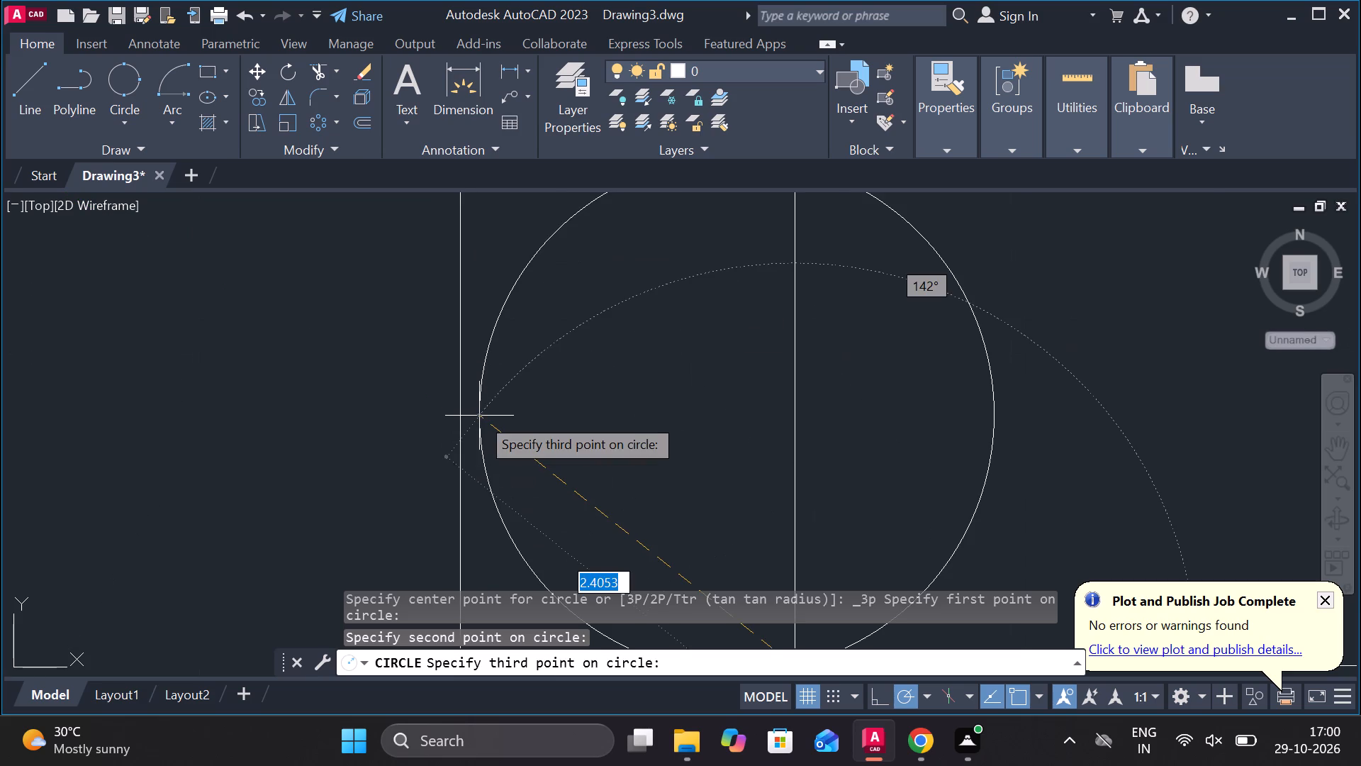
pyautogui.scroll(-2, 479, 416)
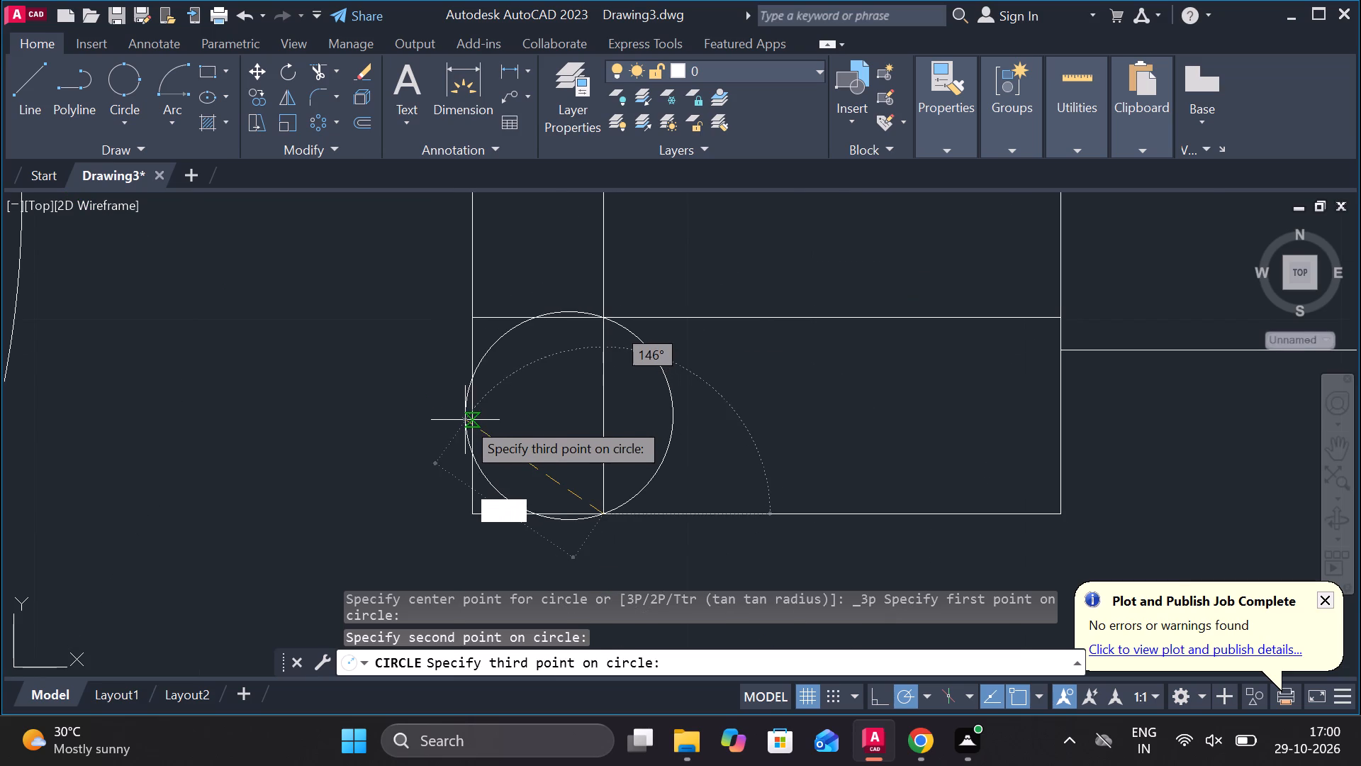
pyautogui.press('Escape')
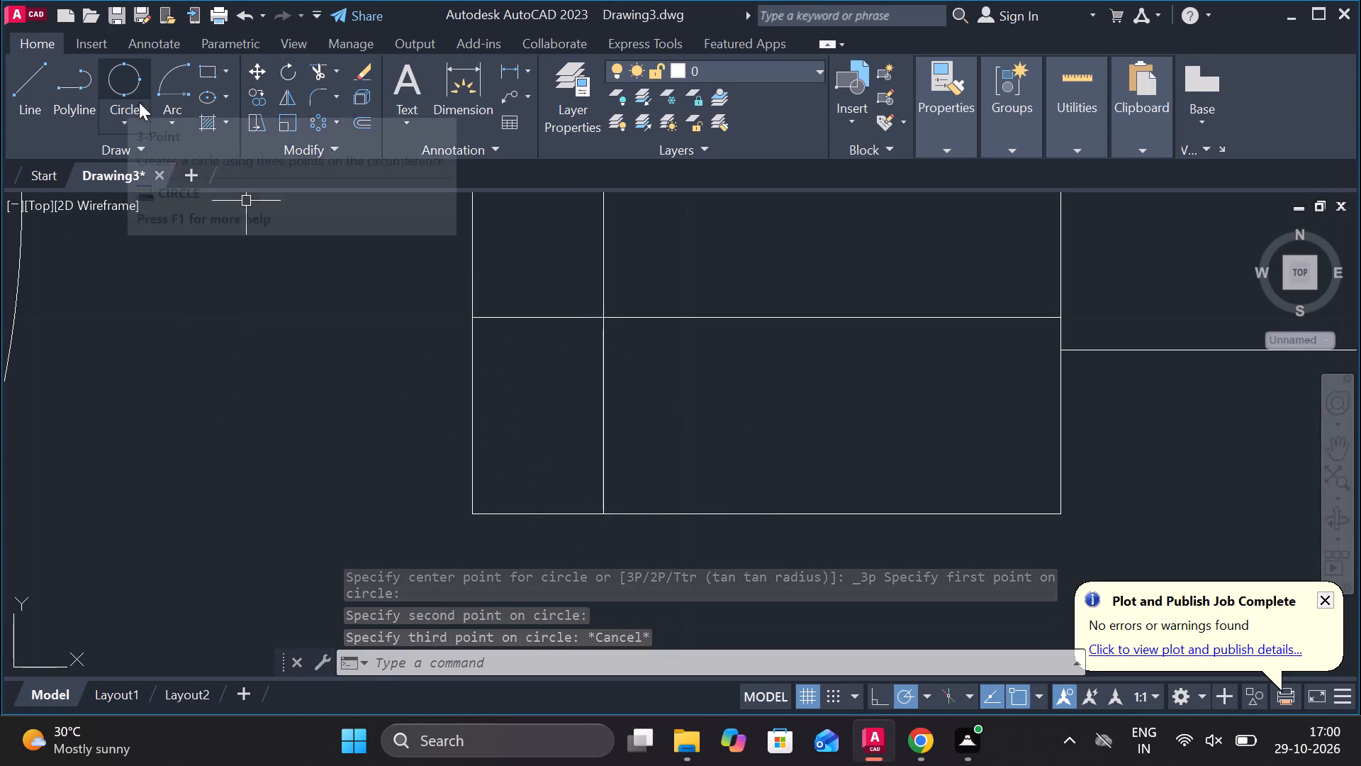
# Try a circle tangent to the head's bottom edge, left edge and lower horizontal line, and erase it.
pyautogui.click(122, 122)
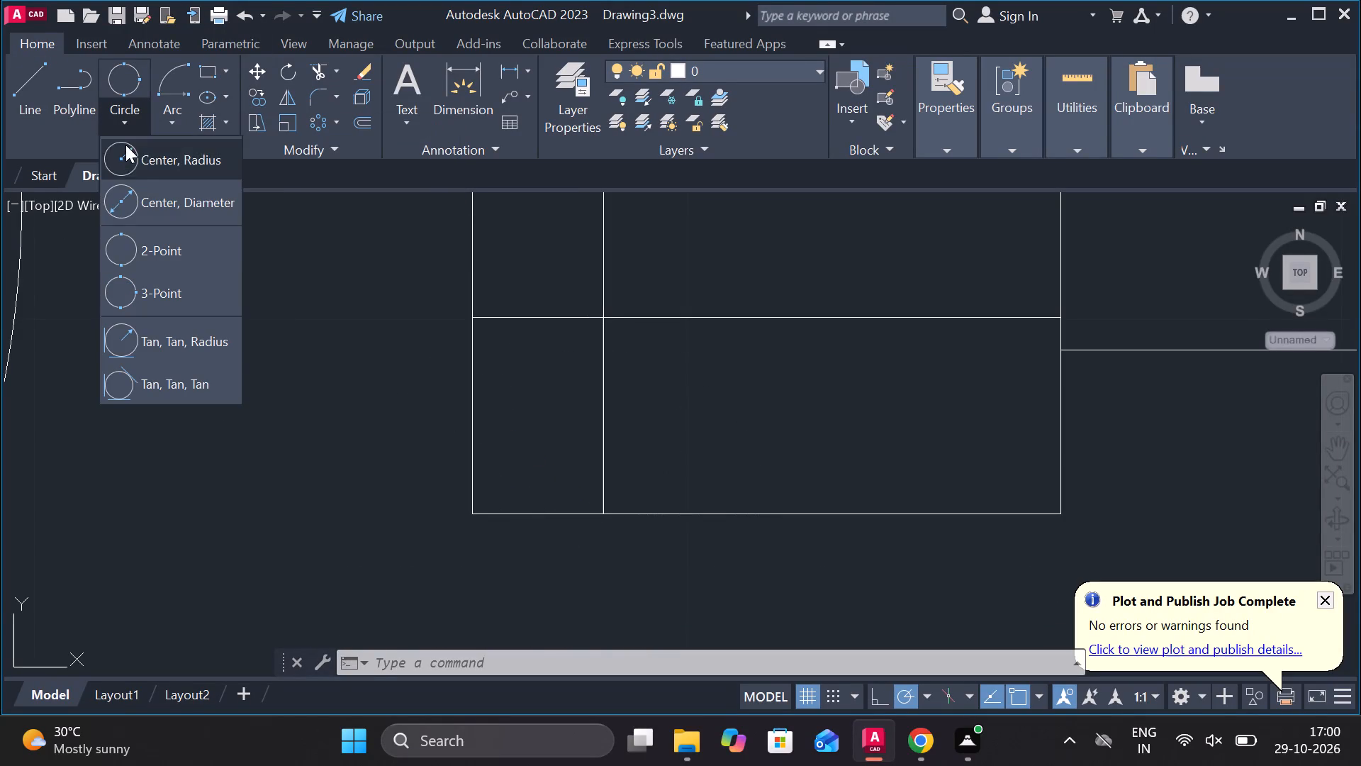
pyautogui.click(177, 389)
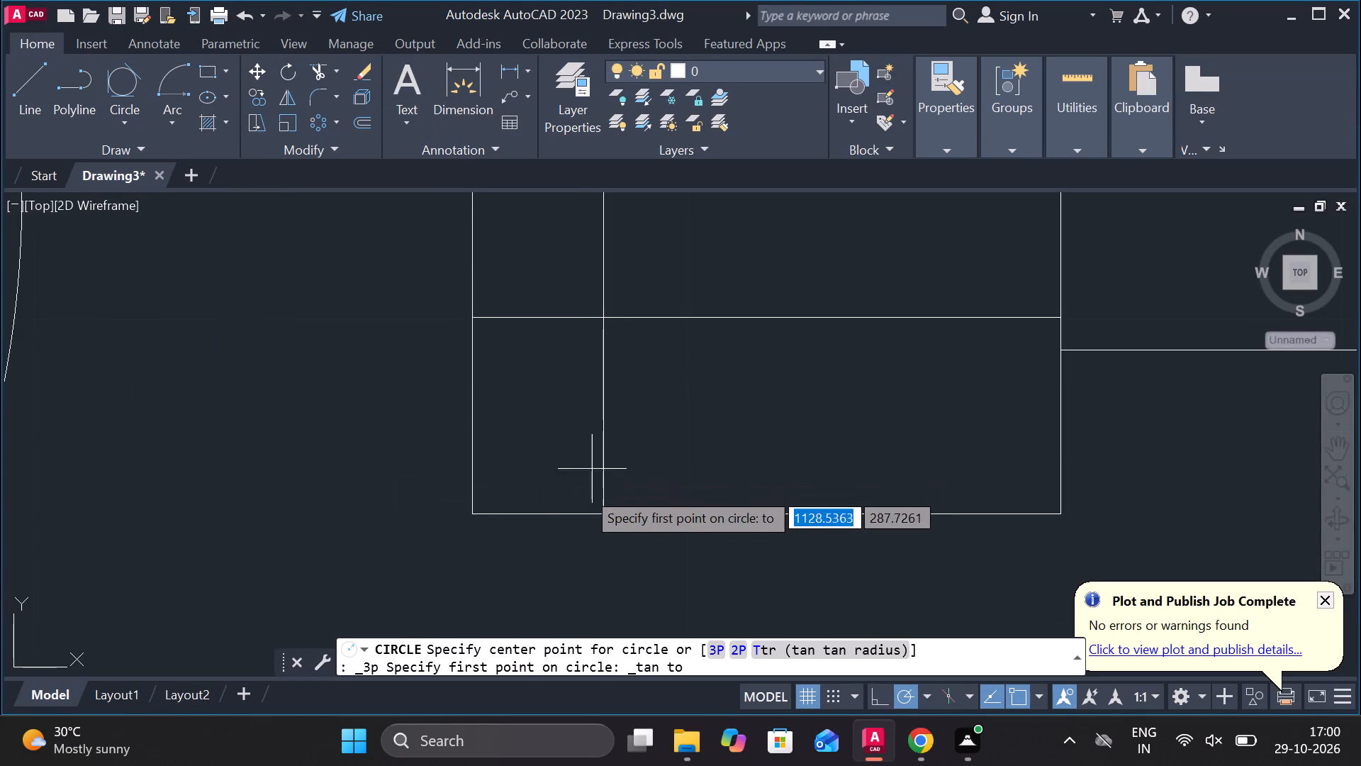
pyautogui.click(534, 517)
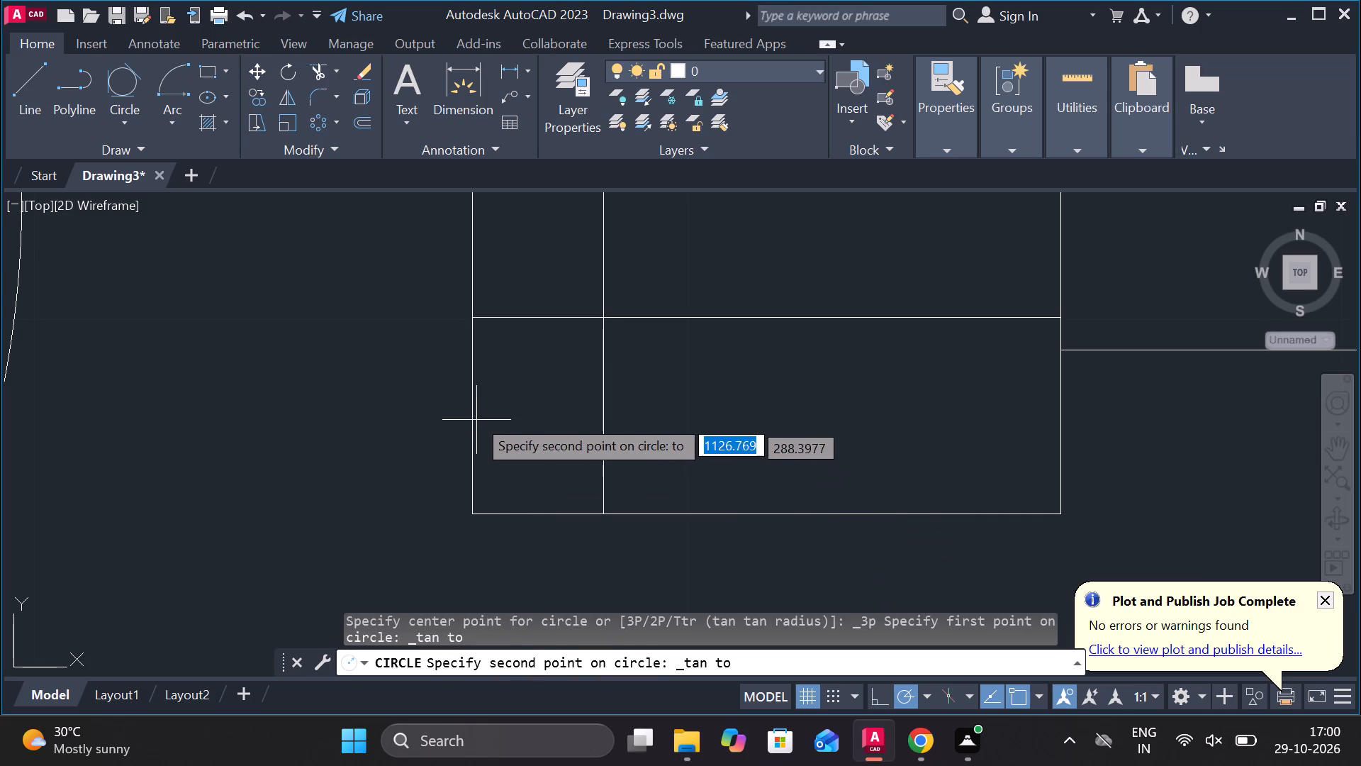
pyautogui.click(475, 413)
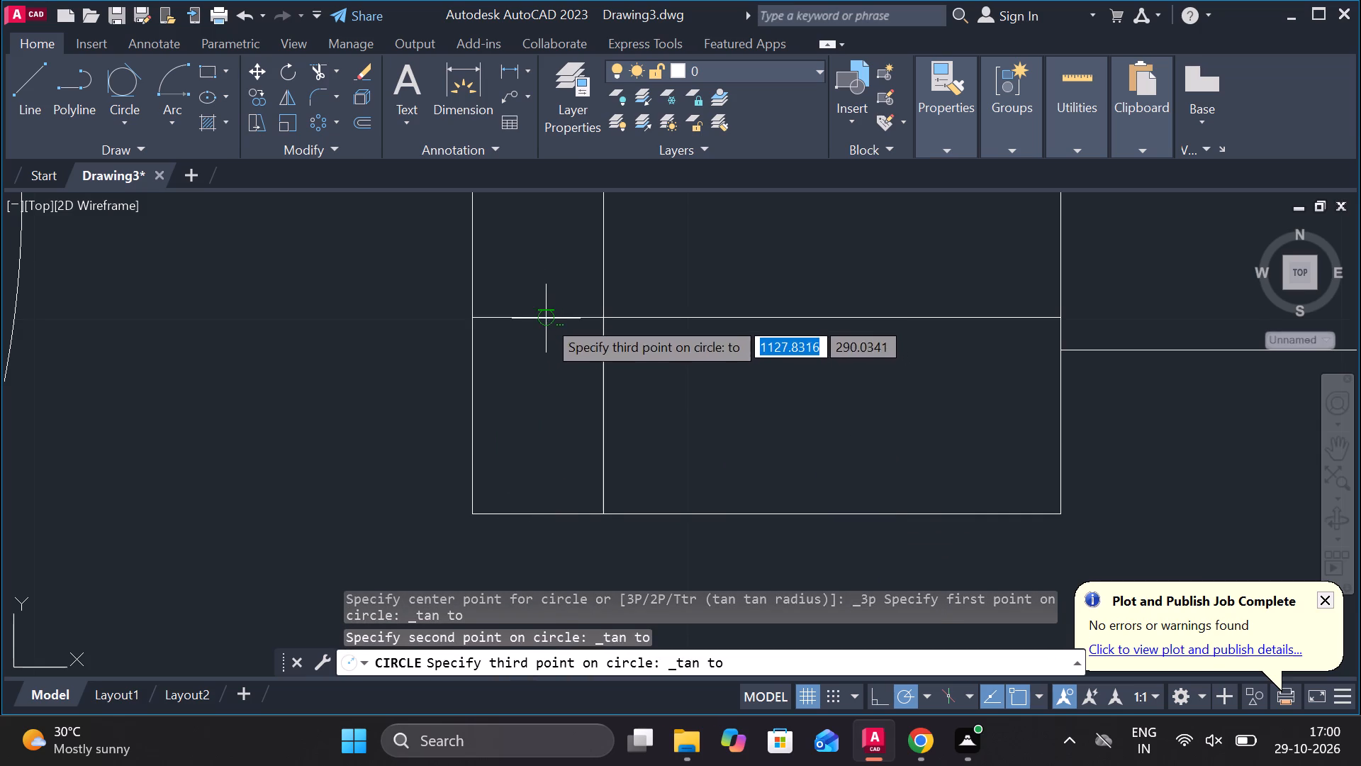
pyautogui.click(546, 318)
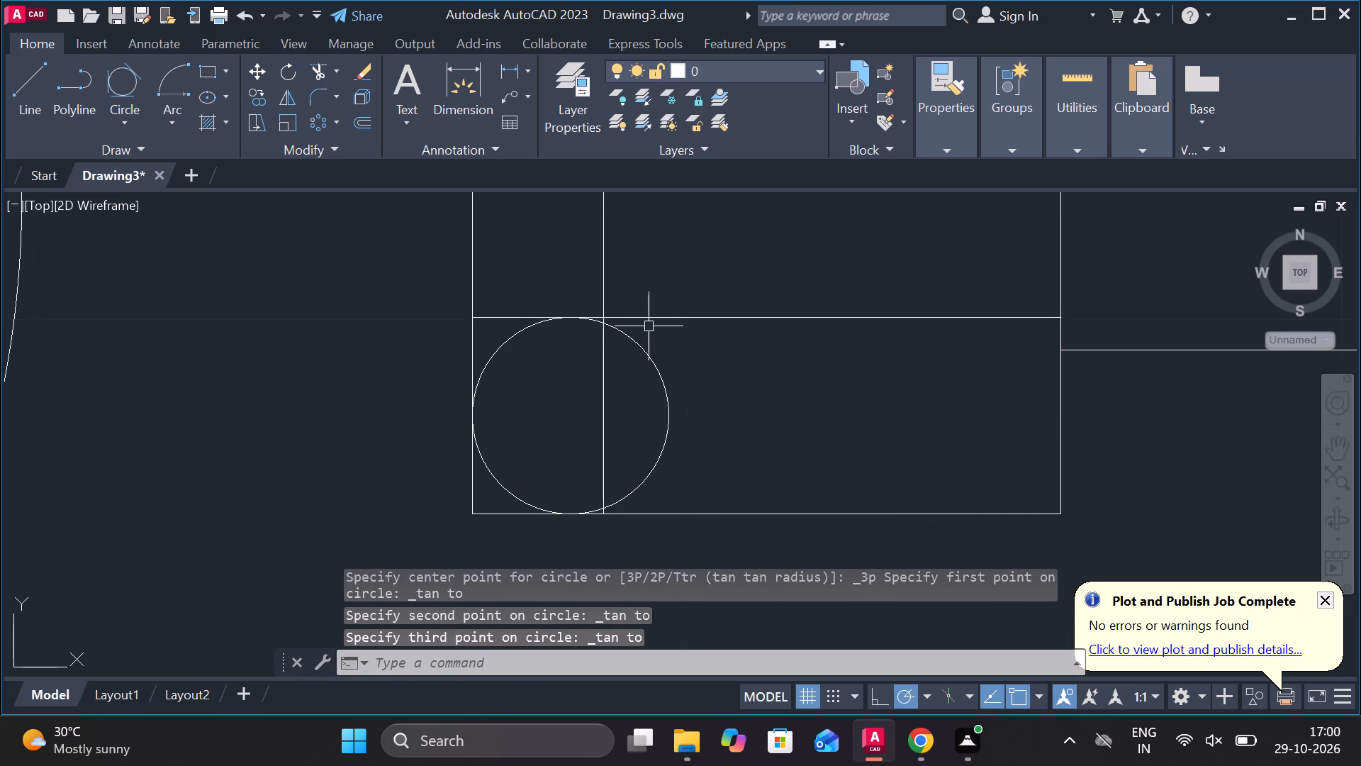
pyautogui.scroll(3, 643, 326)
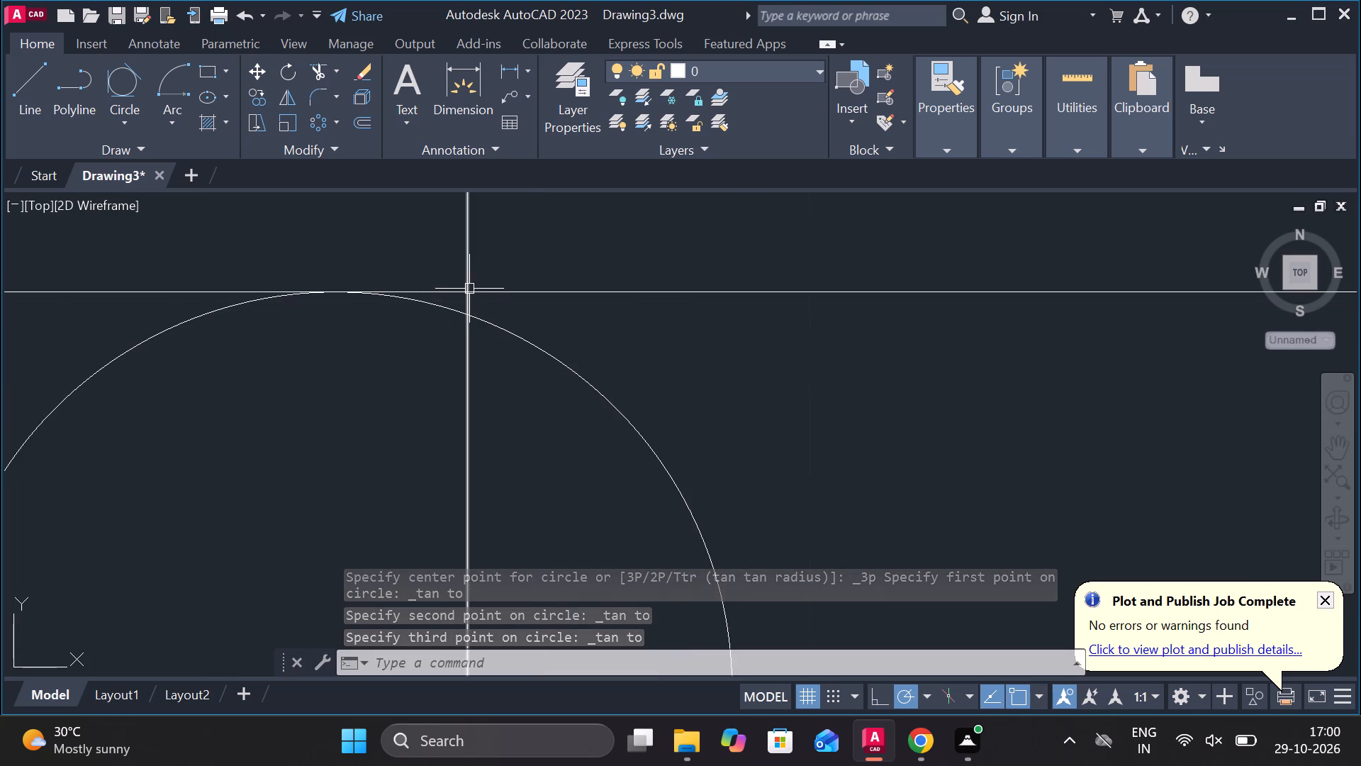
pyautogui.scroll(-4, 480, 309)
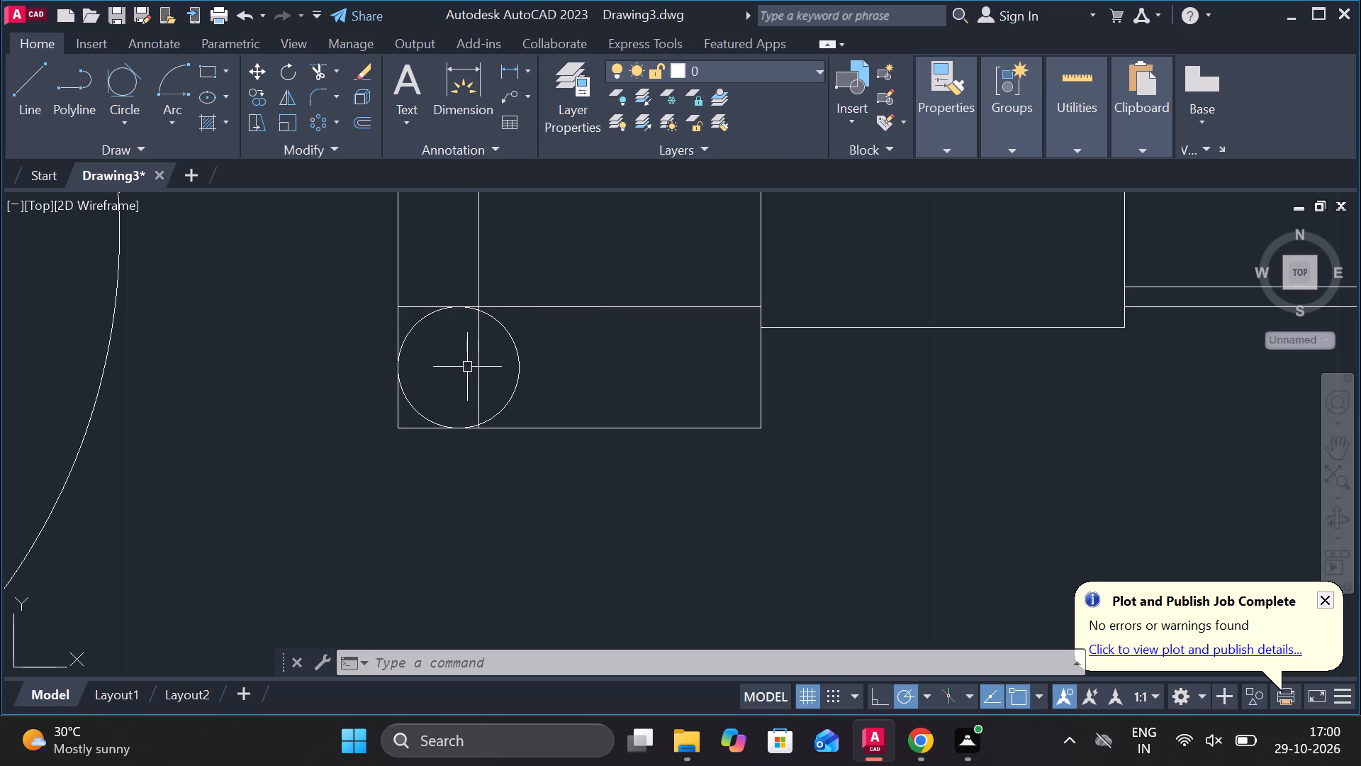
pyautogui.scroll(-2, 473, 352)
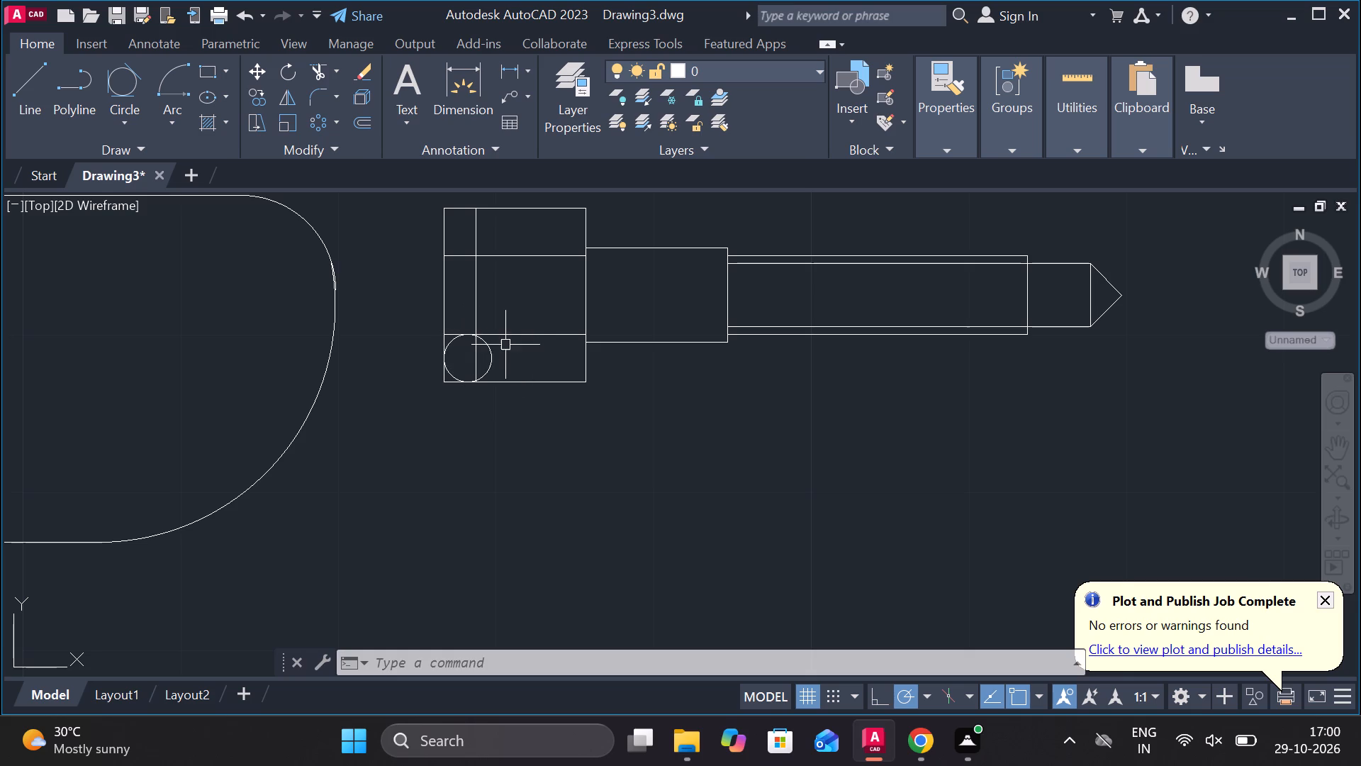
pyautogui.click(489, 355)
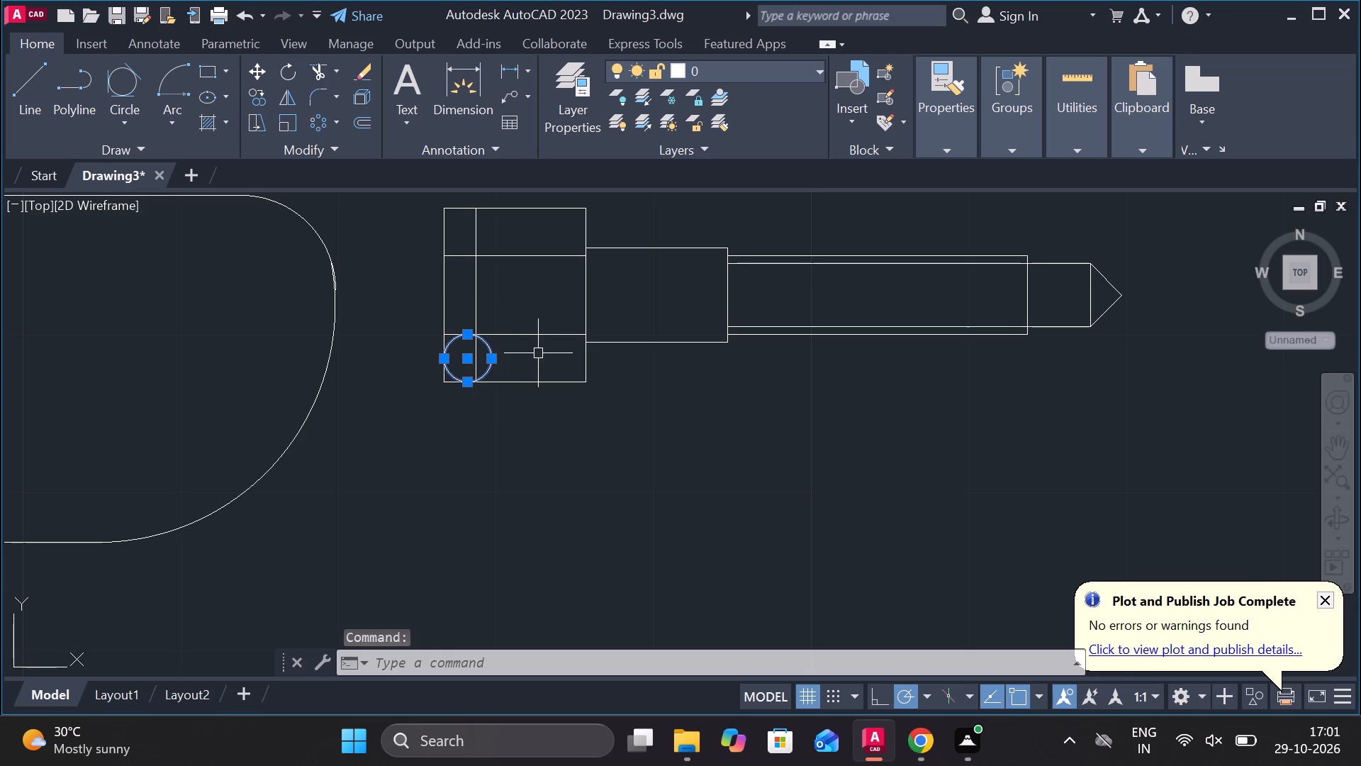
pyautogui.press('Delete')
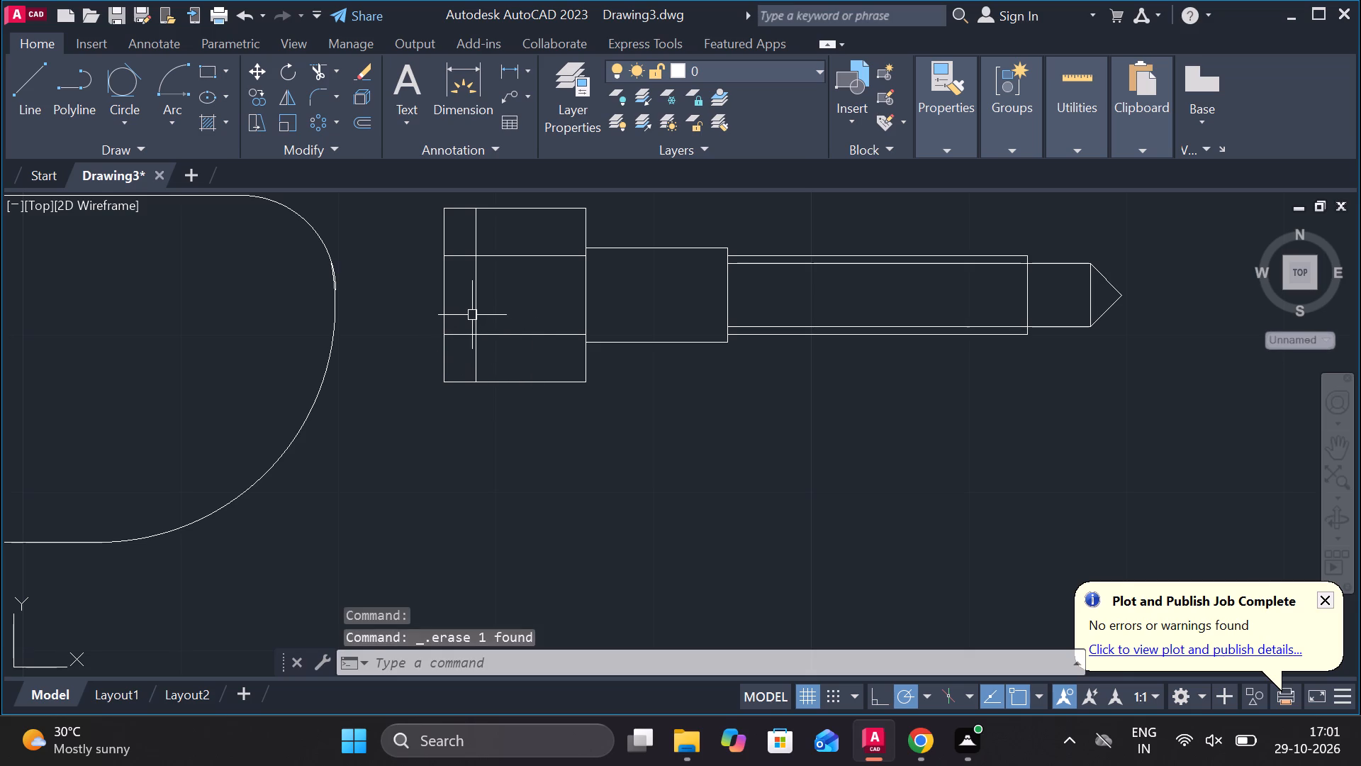
# Erase the inner vertical line near the head's left edge.
pyautogui.click(472, 315)
pyautogui.press('Delete')
# Copy the head's left edge 1 unit horizontally into the head as a new inner vertical line.
pyautogui.click(444, 284)
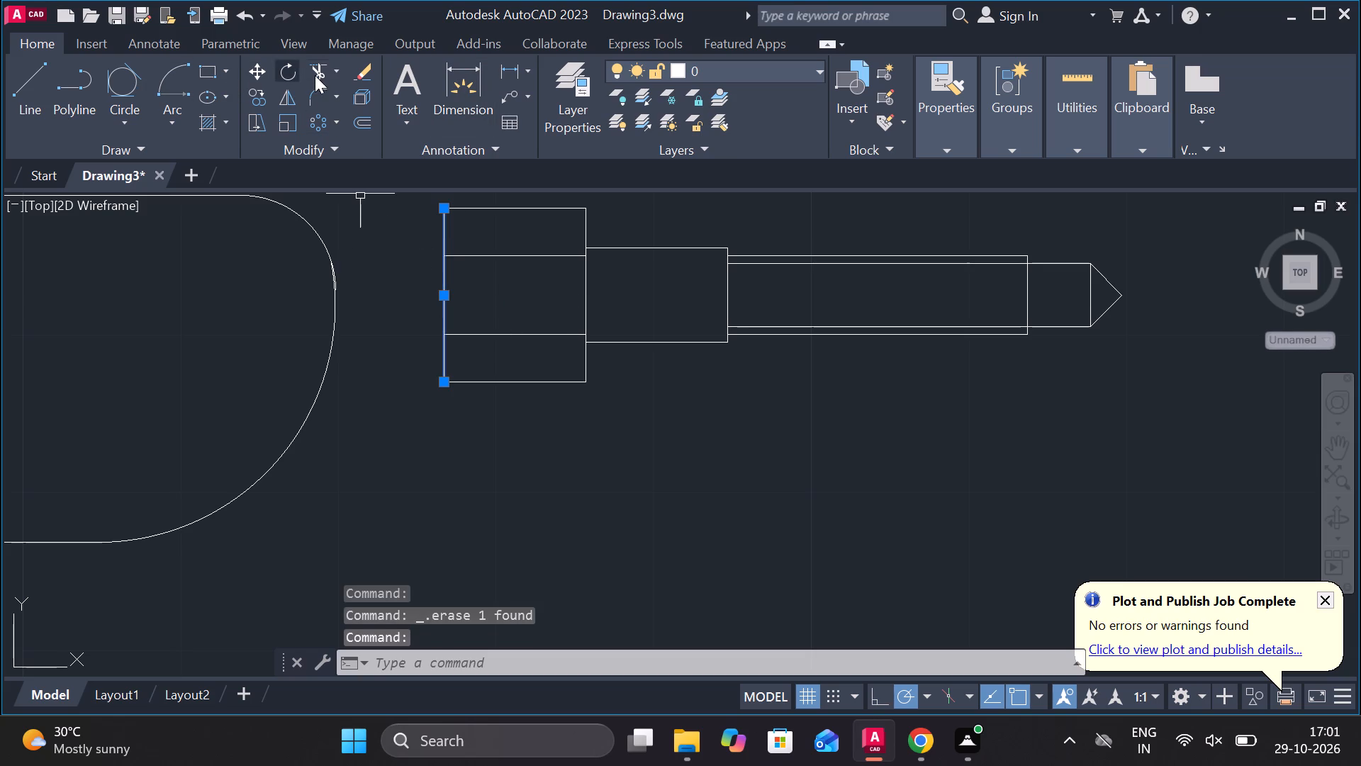
pyautogui.click(258, 96)
pyautogui.click(444, 299)
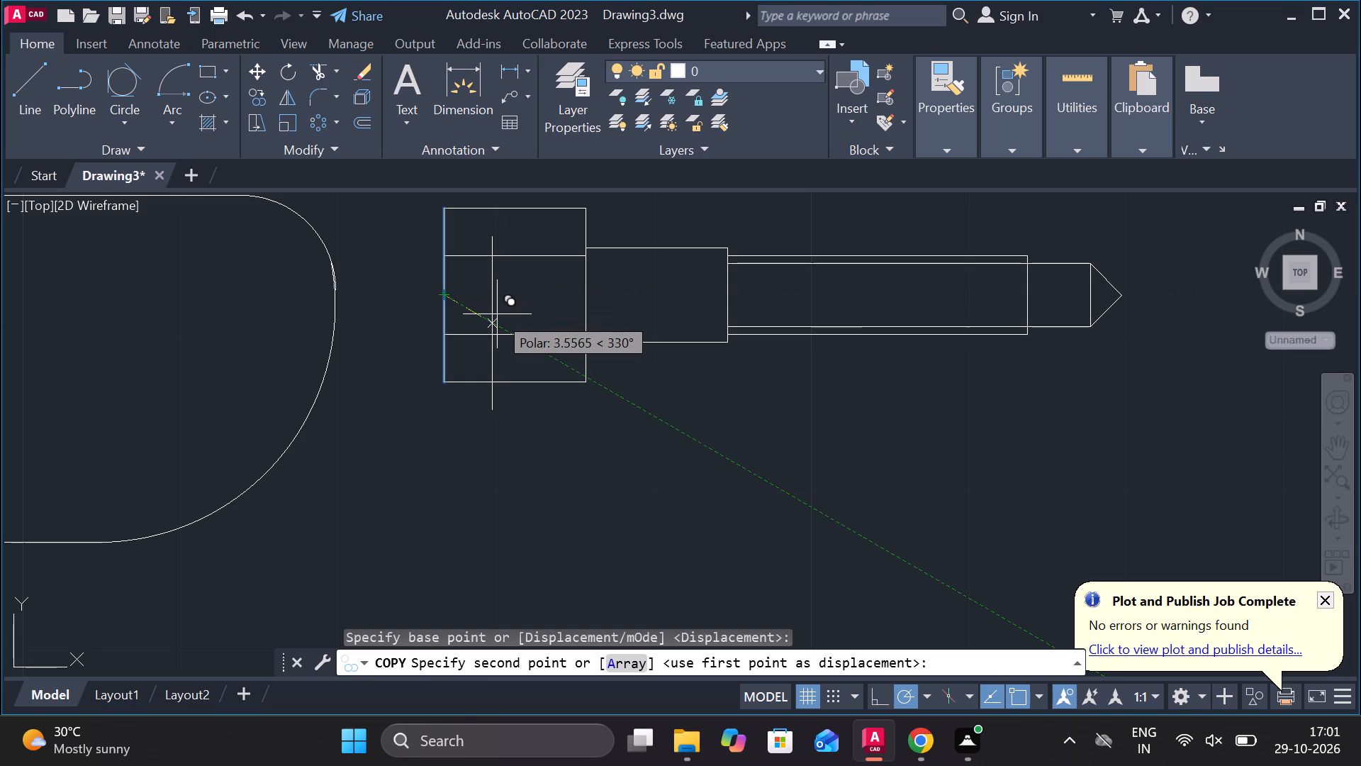
pyautogui.press('1')
pyautogui.press('\\')
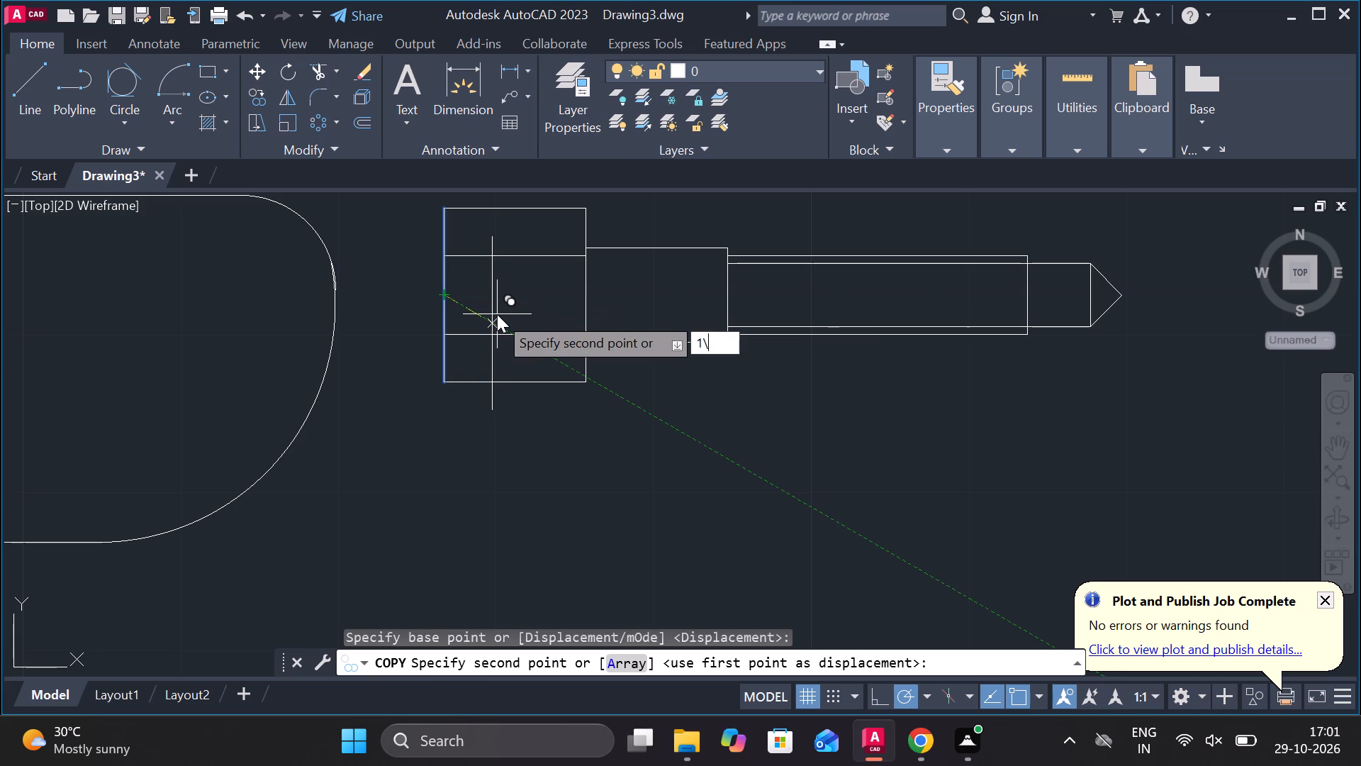
pyautogui.press('BackSpace')
pyautogui.press('Return')
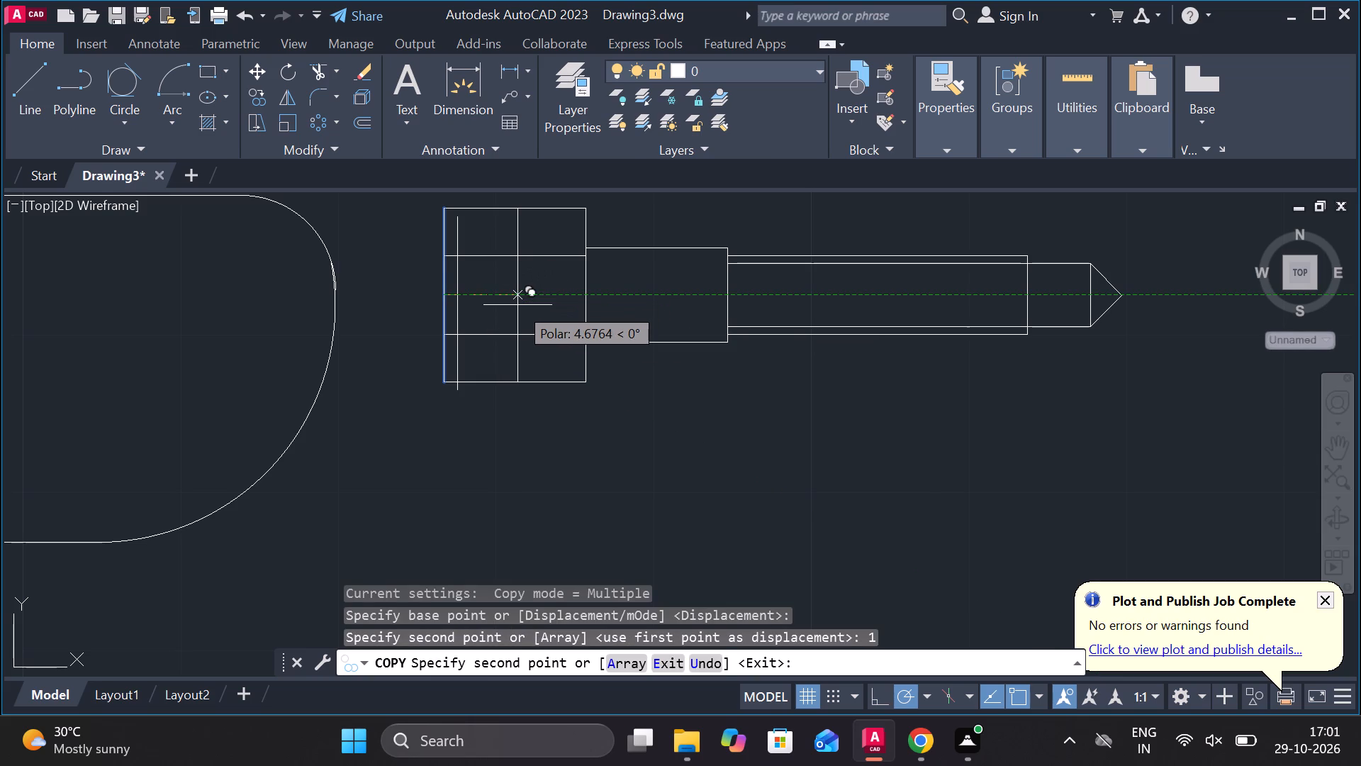
pyautogui.hotkey('ctrl', 'z')
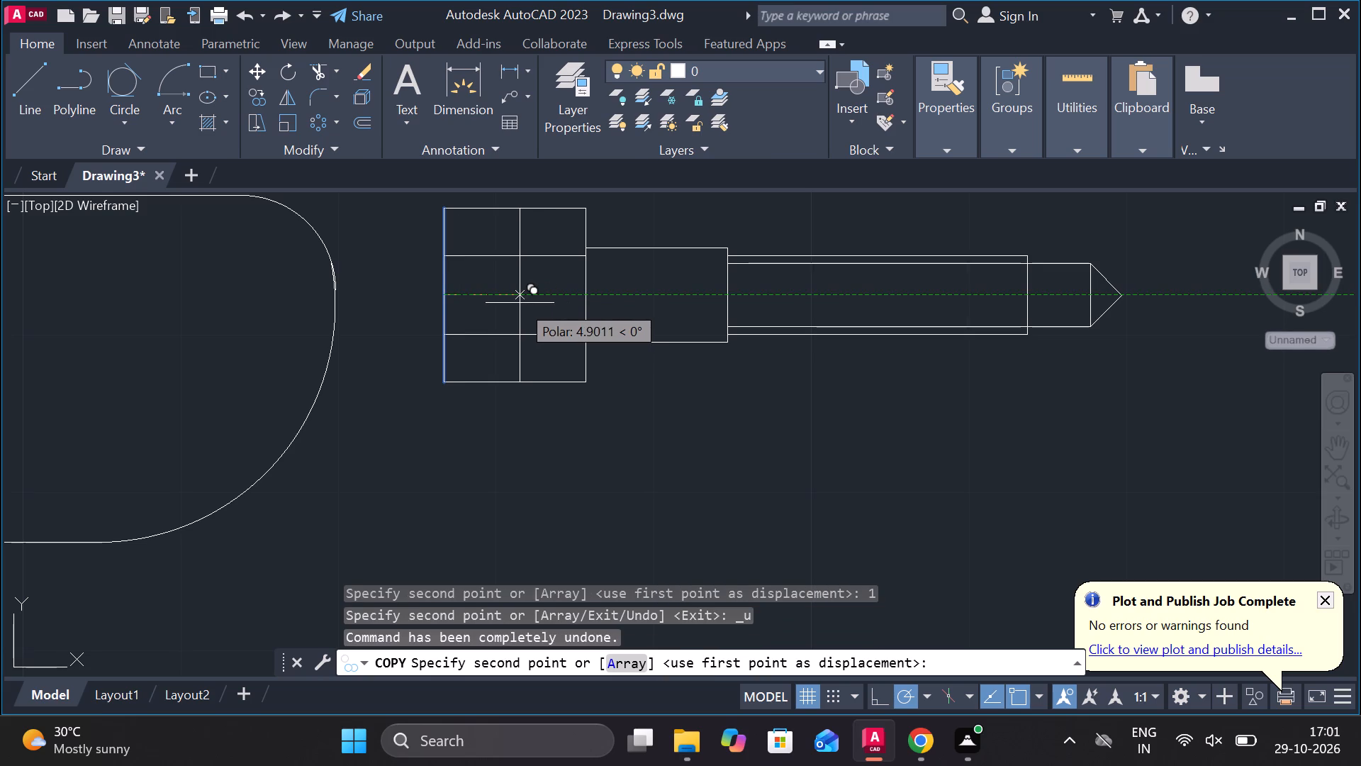
pyautogui.press('1')
pyautogui.press('Return')
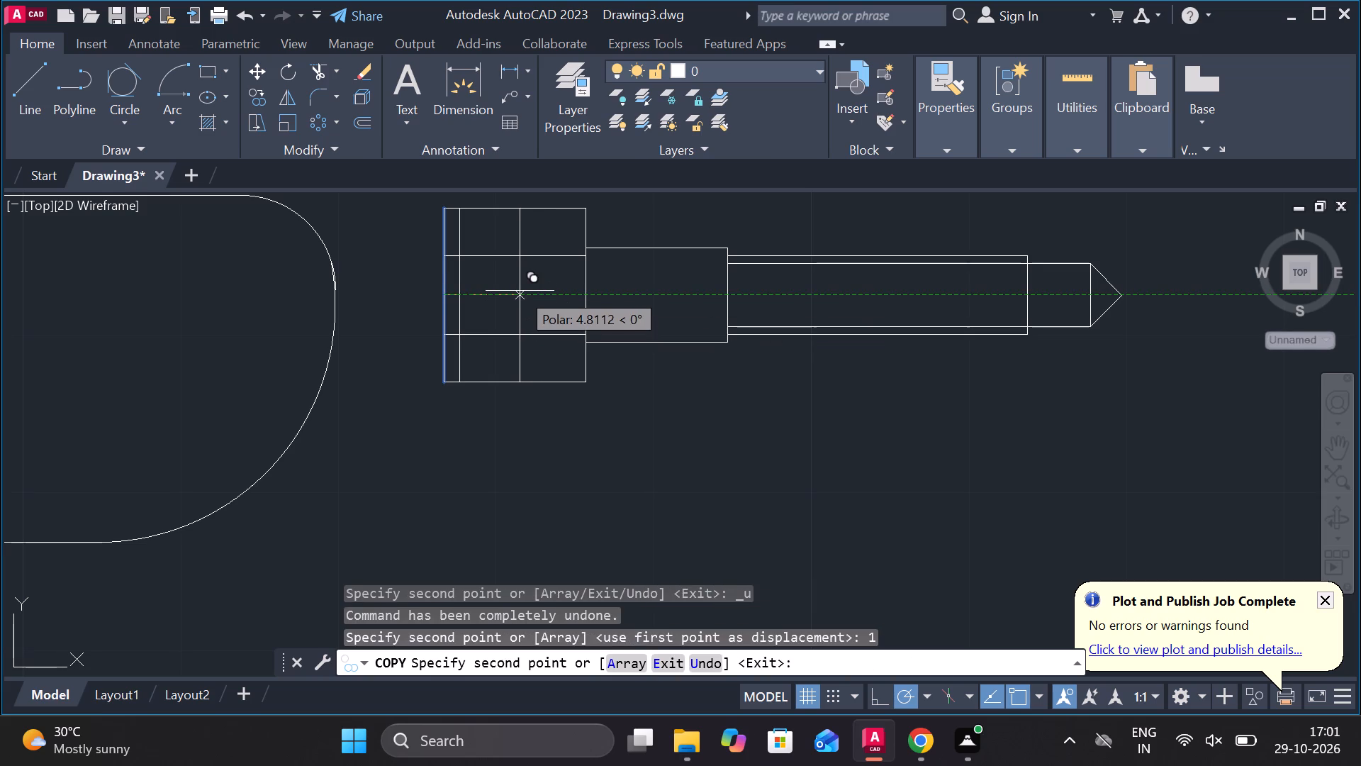
pyautogui.press('Escape')
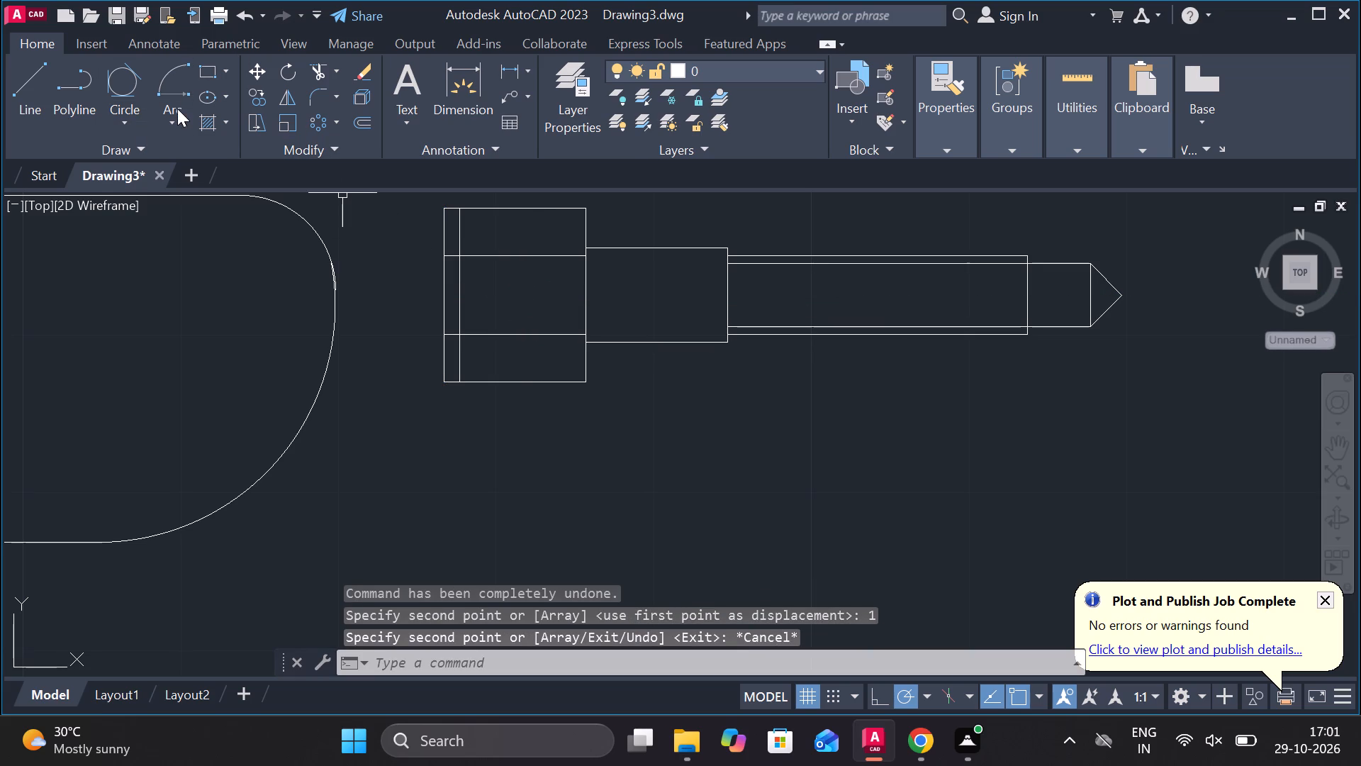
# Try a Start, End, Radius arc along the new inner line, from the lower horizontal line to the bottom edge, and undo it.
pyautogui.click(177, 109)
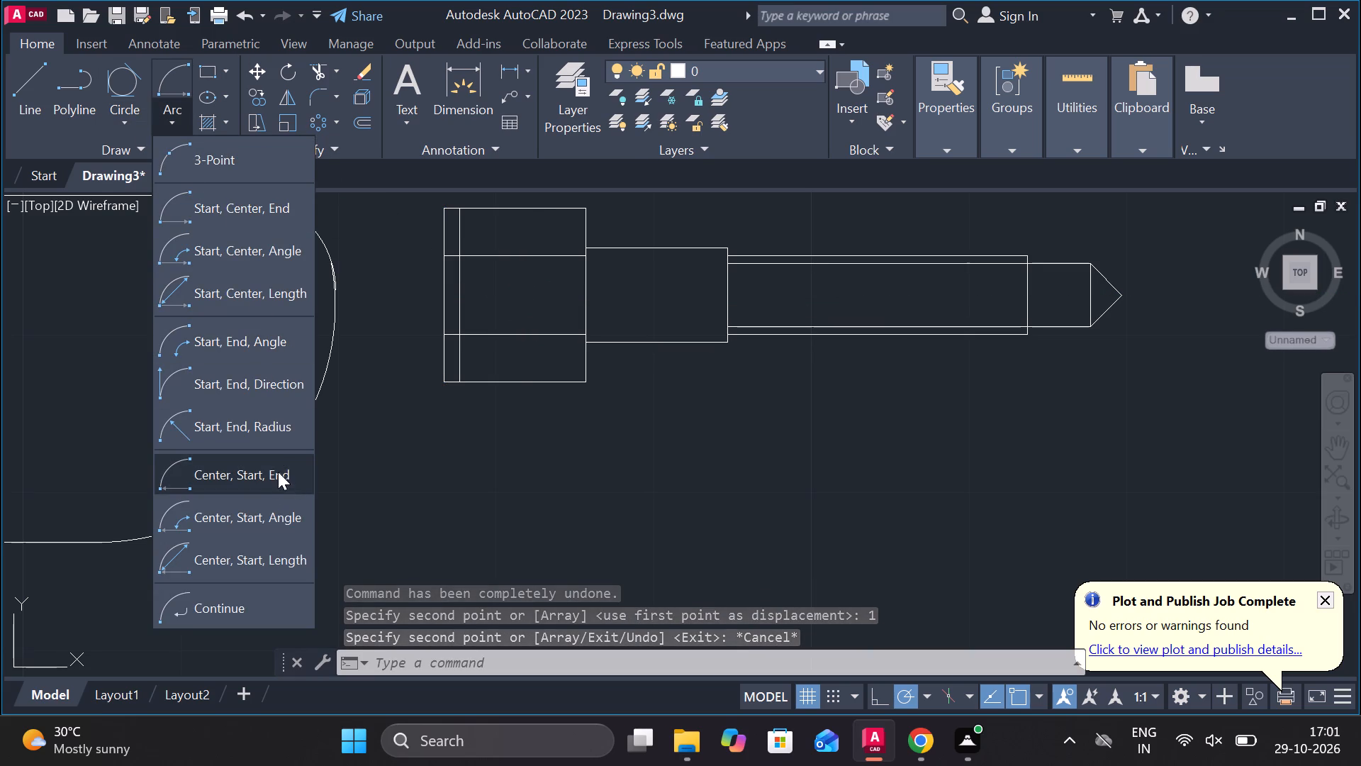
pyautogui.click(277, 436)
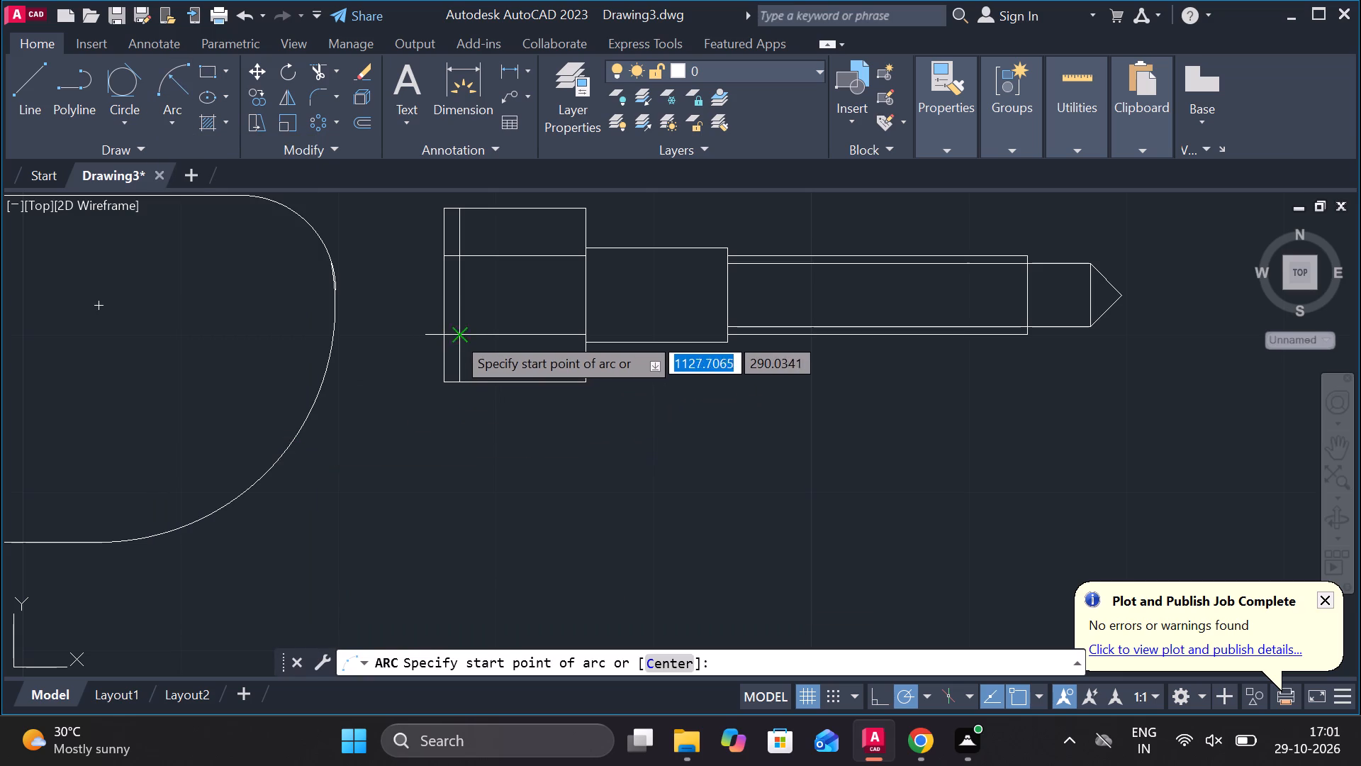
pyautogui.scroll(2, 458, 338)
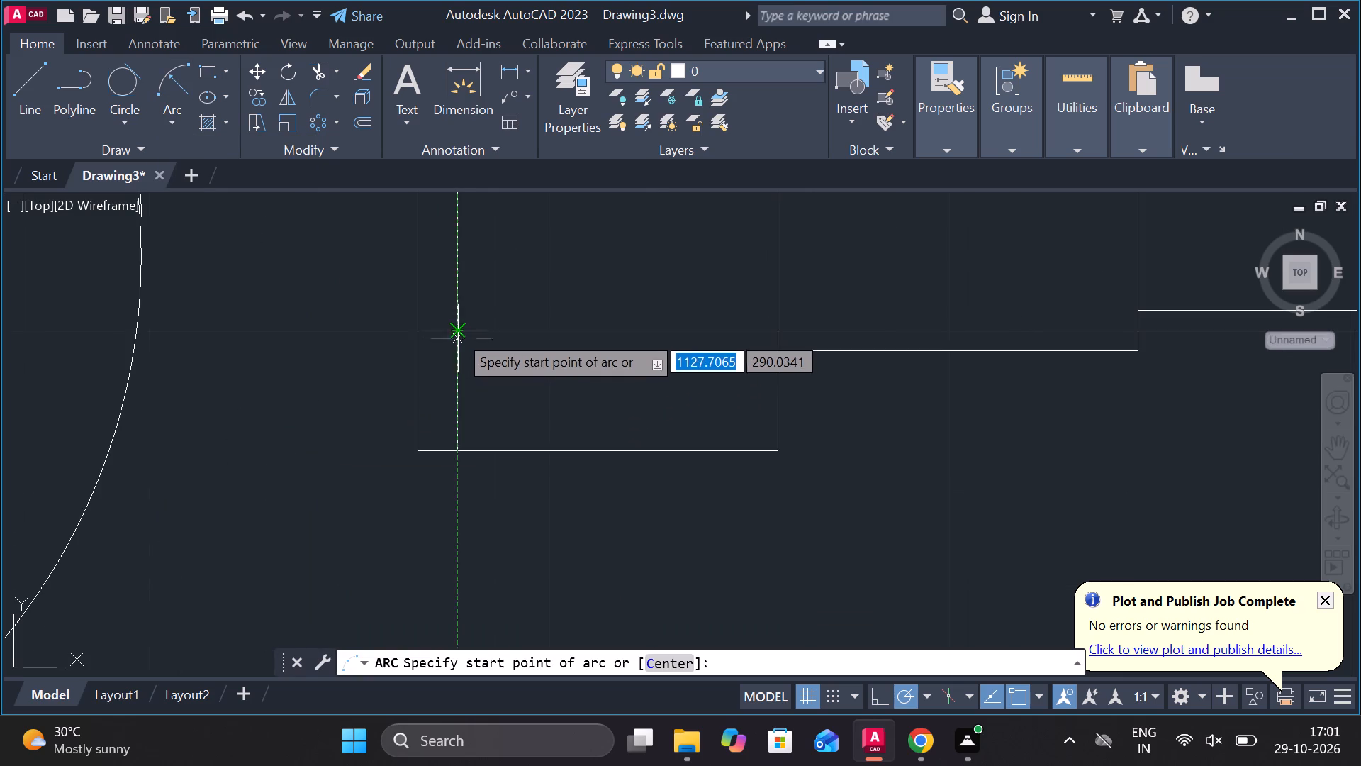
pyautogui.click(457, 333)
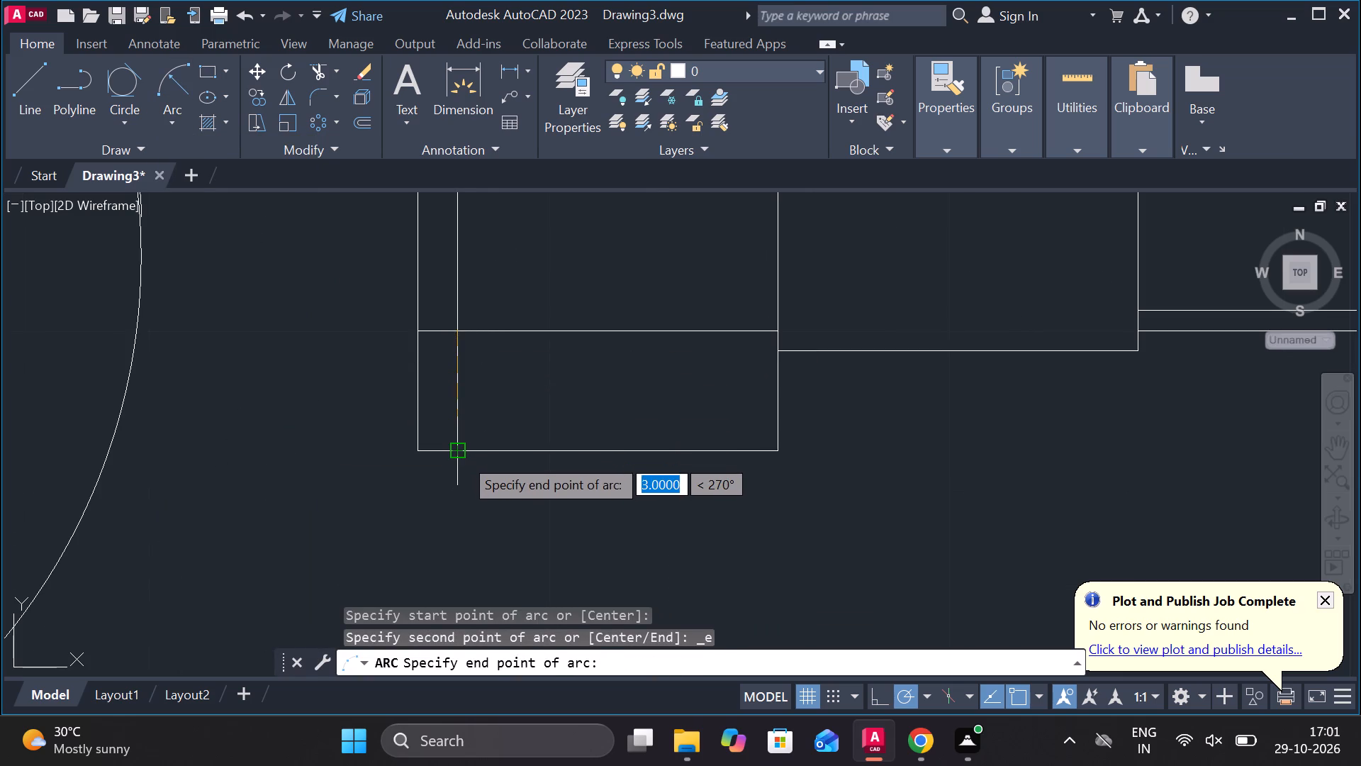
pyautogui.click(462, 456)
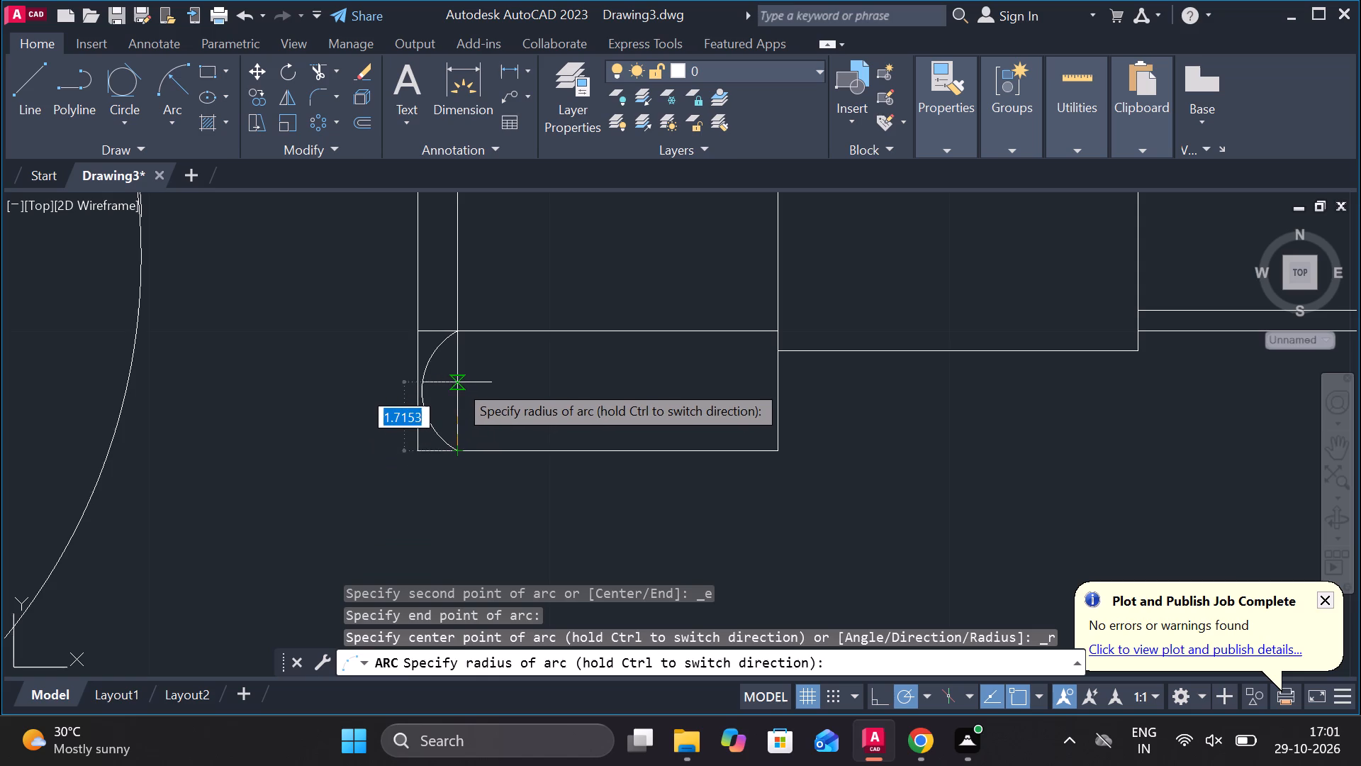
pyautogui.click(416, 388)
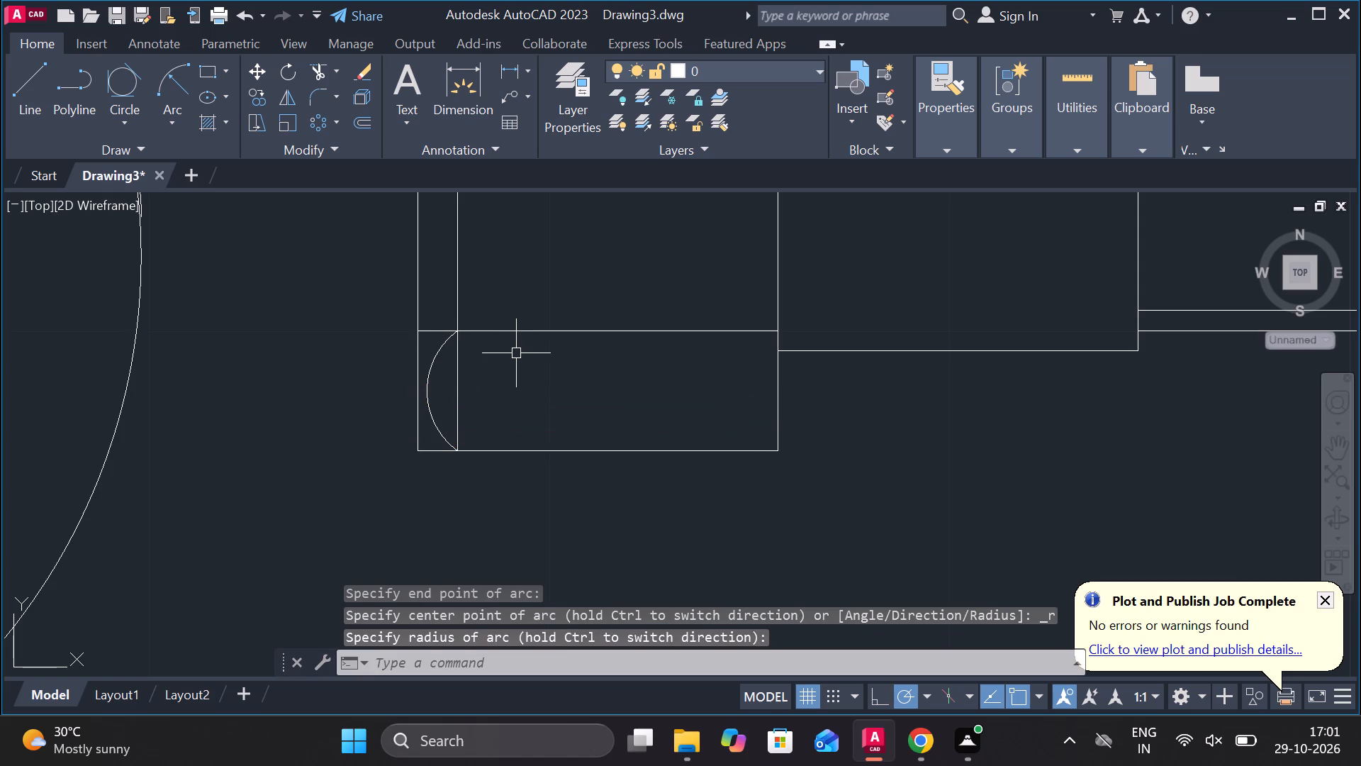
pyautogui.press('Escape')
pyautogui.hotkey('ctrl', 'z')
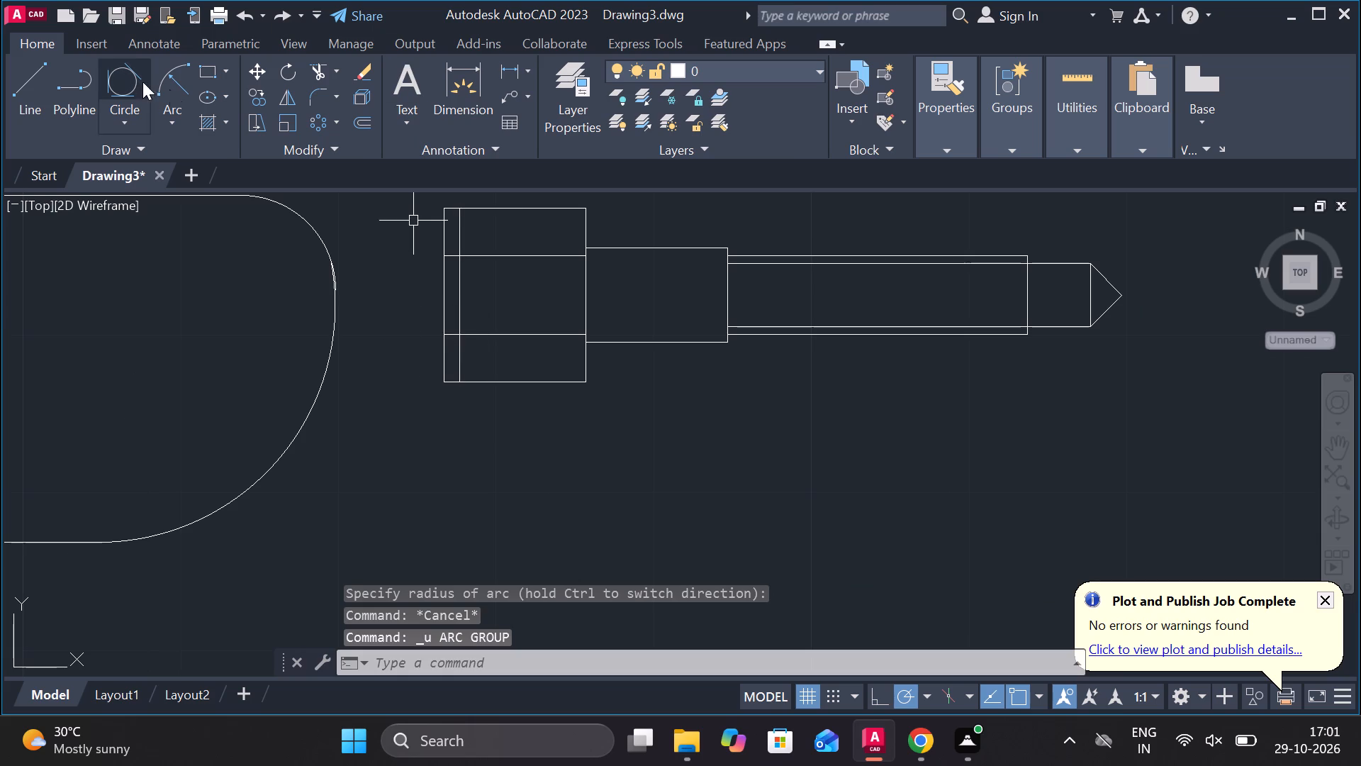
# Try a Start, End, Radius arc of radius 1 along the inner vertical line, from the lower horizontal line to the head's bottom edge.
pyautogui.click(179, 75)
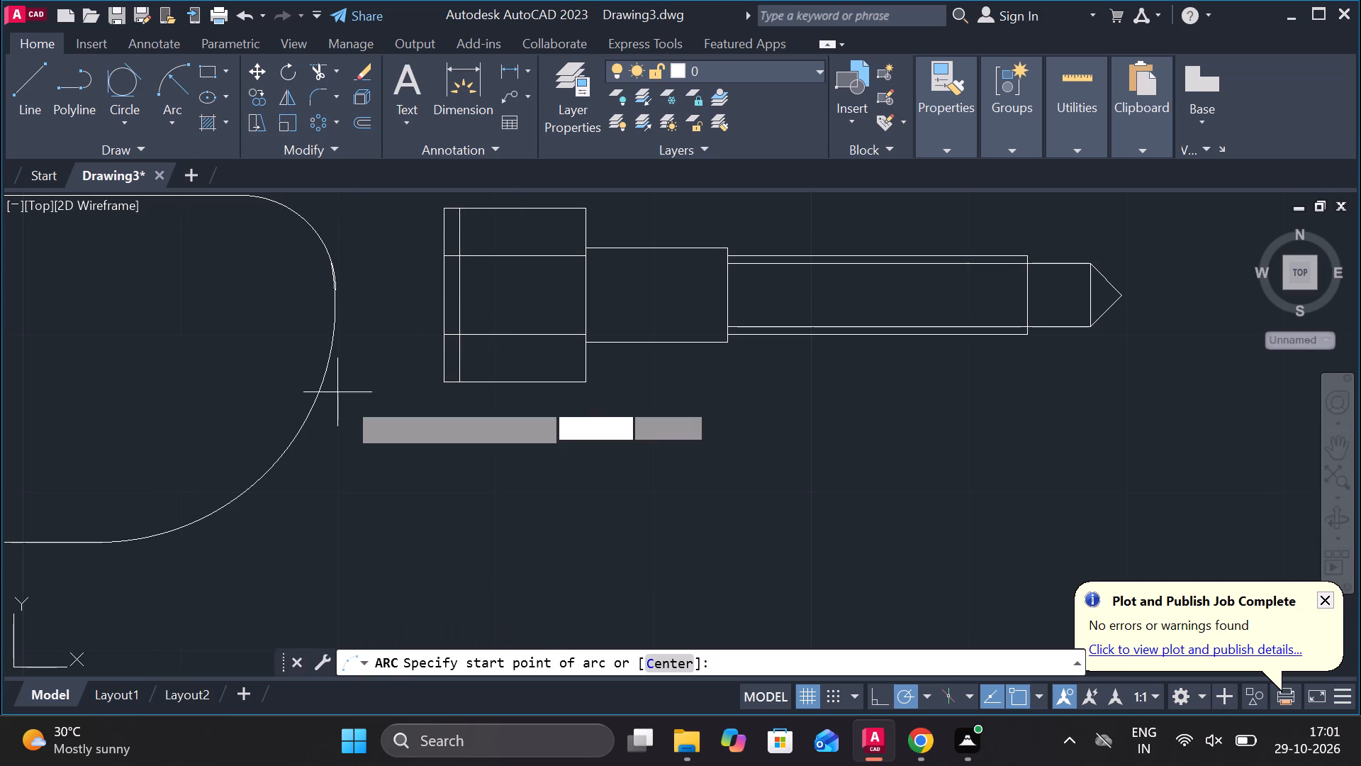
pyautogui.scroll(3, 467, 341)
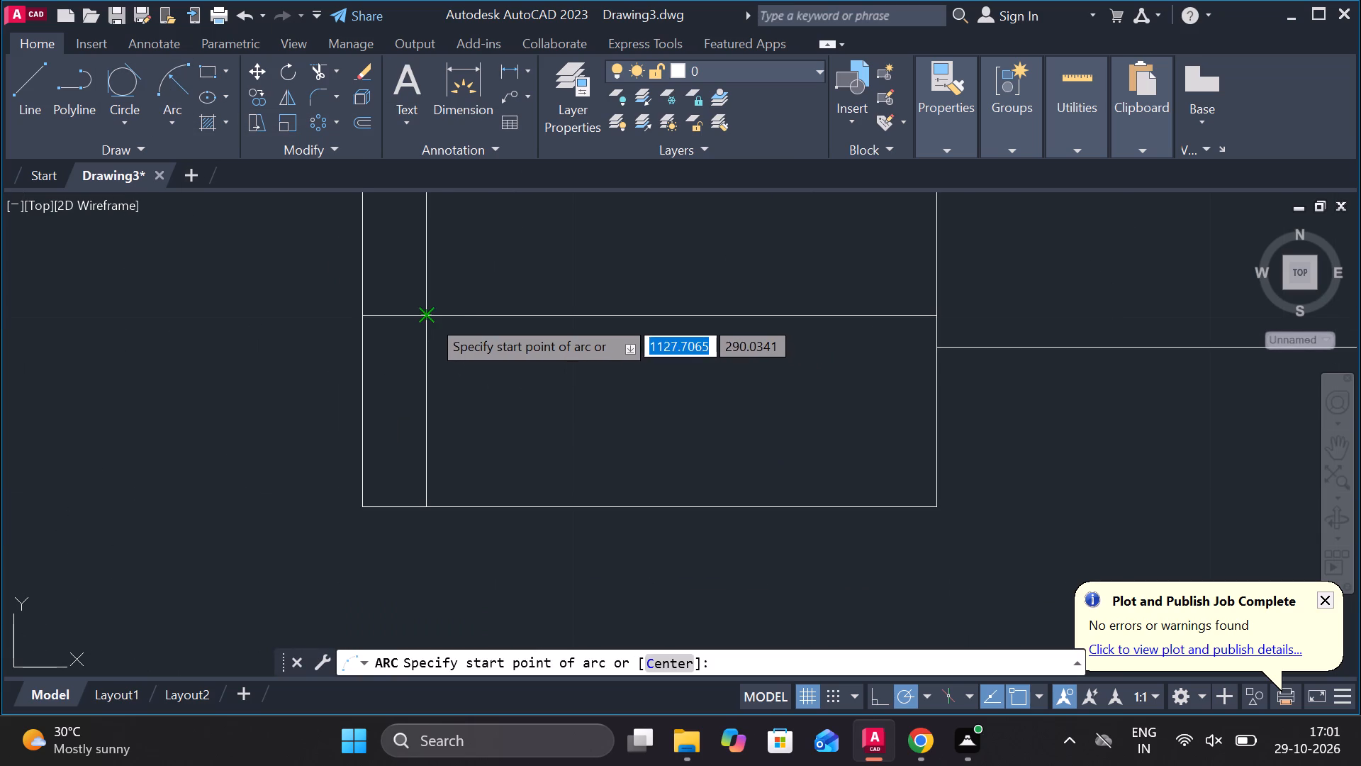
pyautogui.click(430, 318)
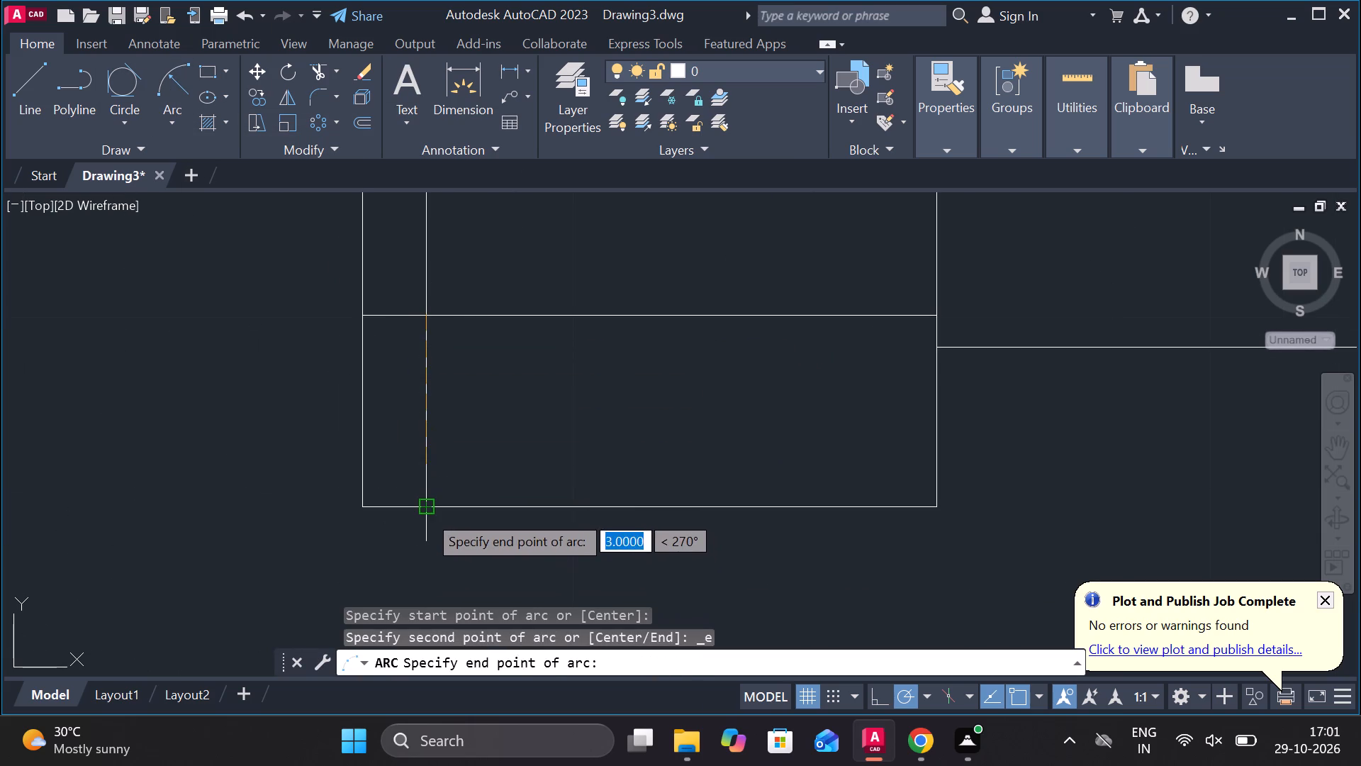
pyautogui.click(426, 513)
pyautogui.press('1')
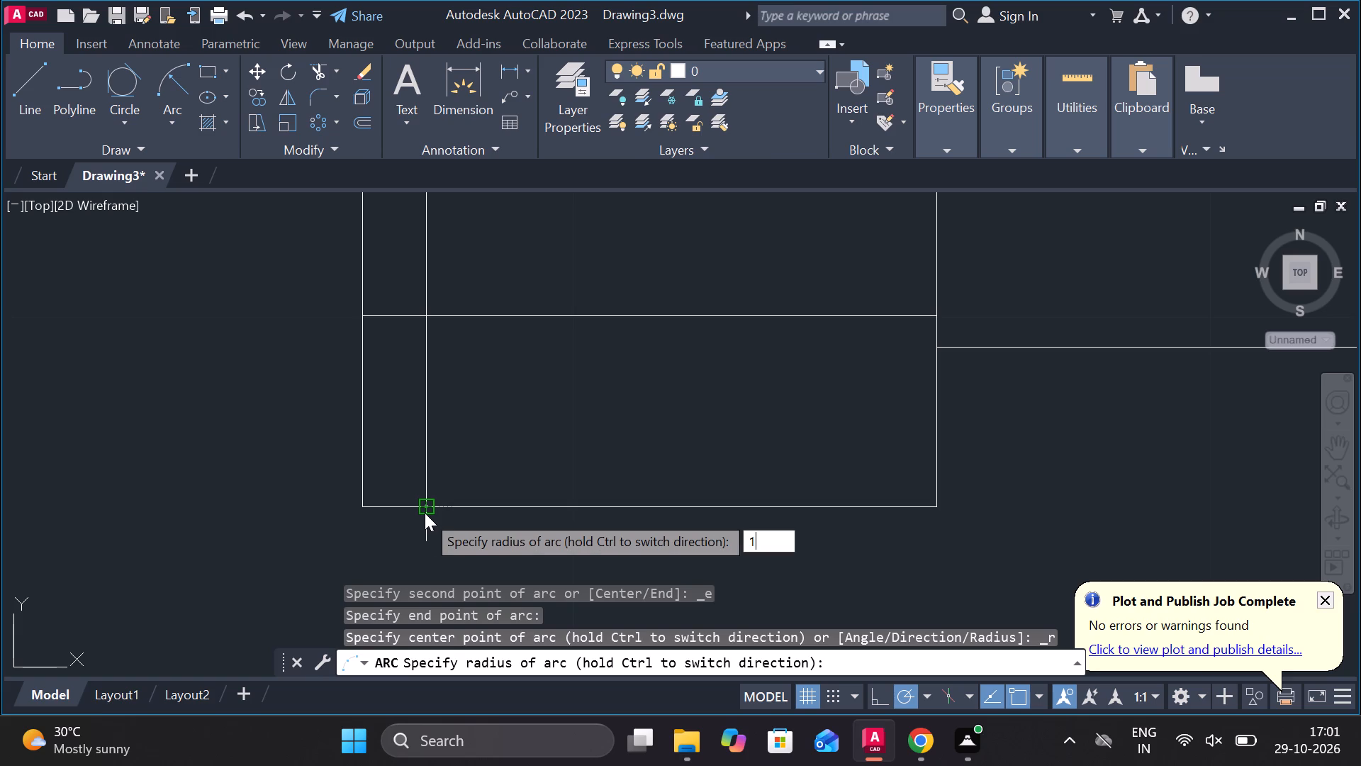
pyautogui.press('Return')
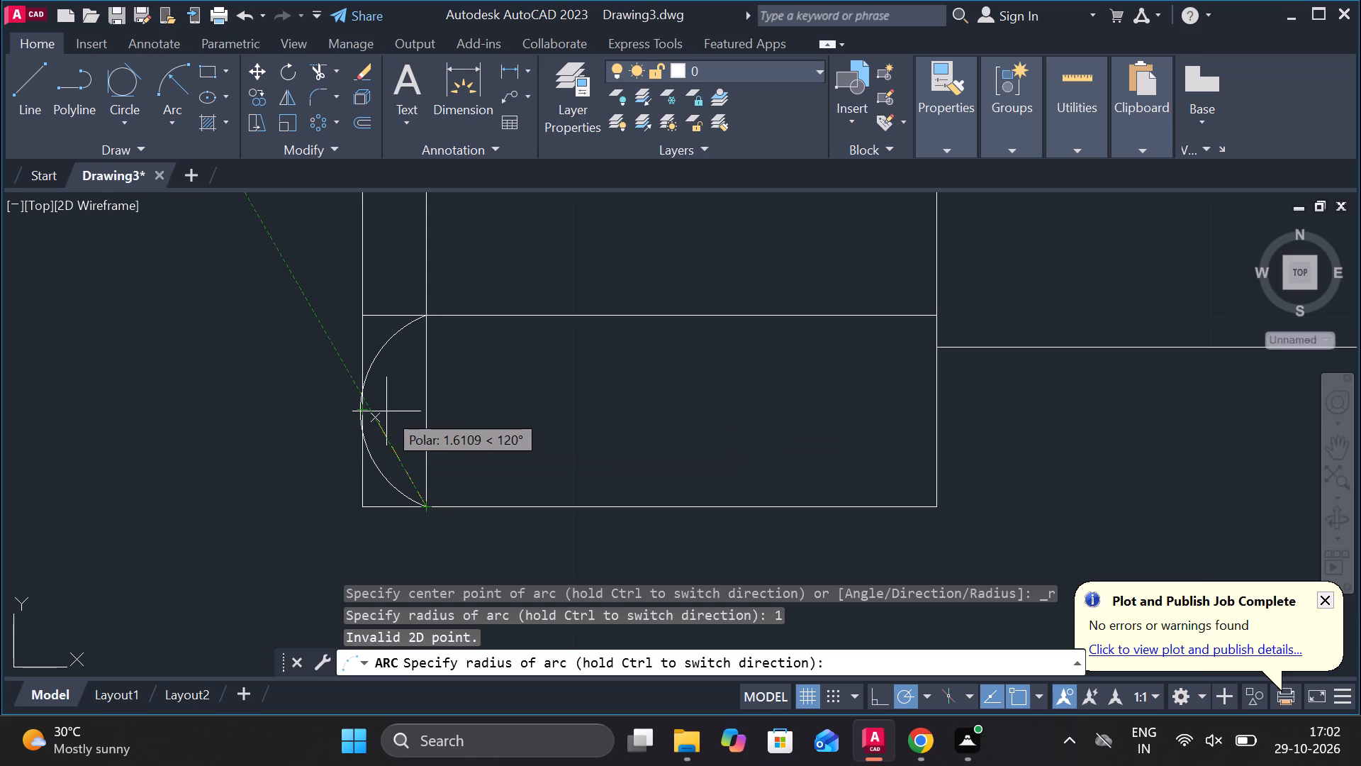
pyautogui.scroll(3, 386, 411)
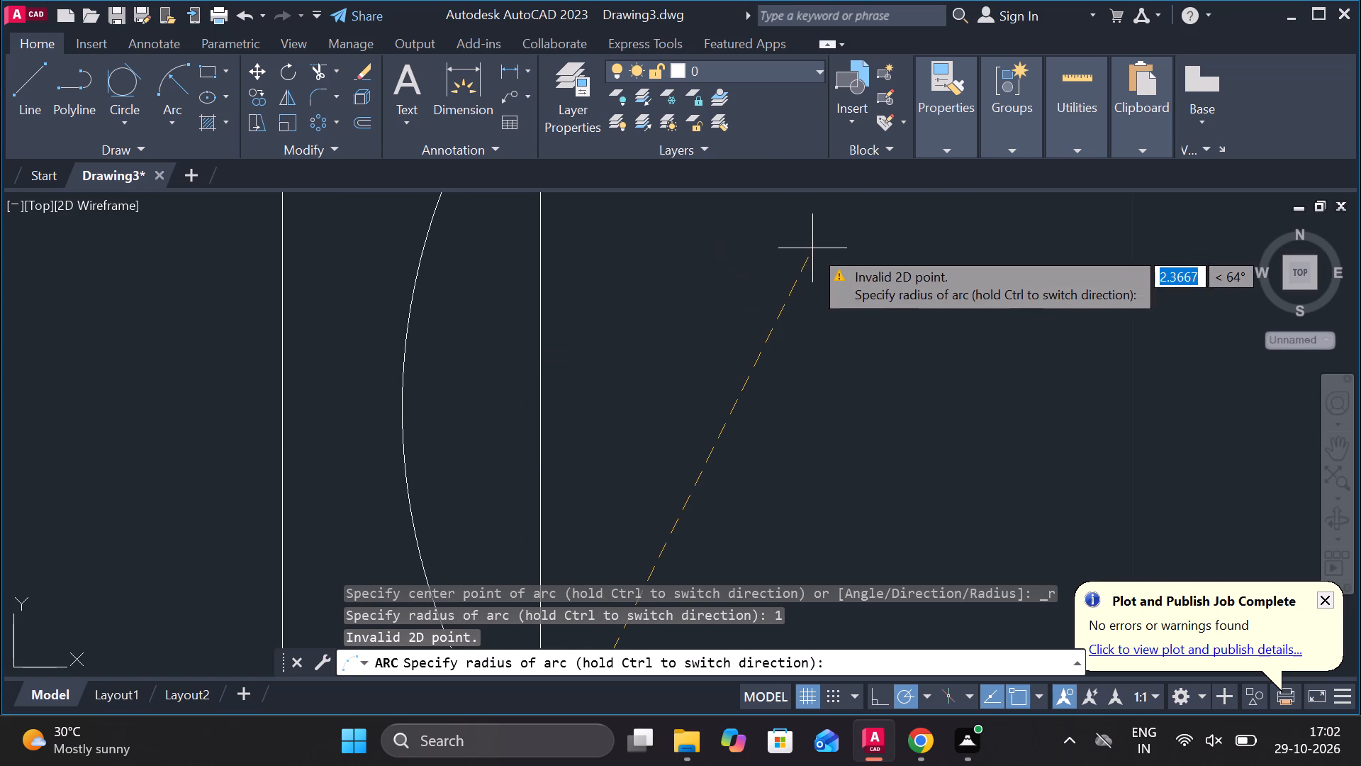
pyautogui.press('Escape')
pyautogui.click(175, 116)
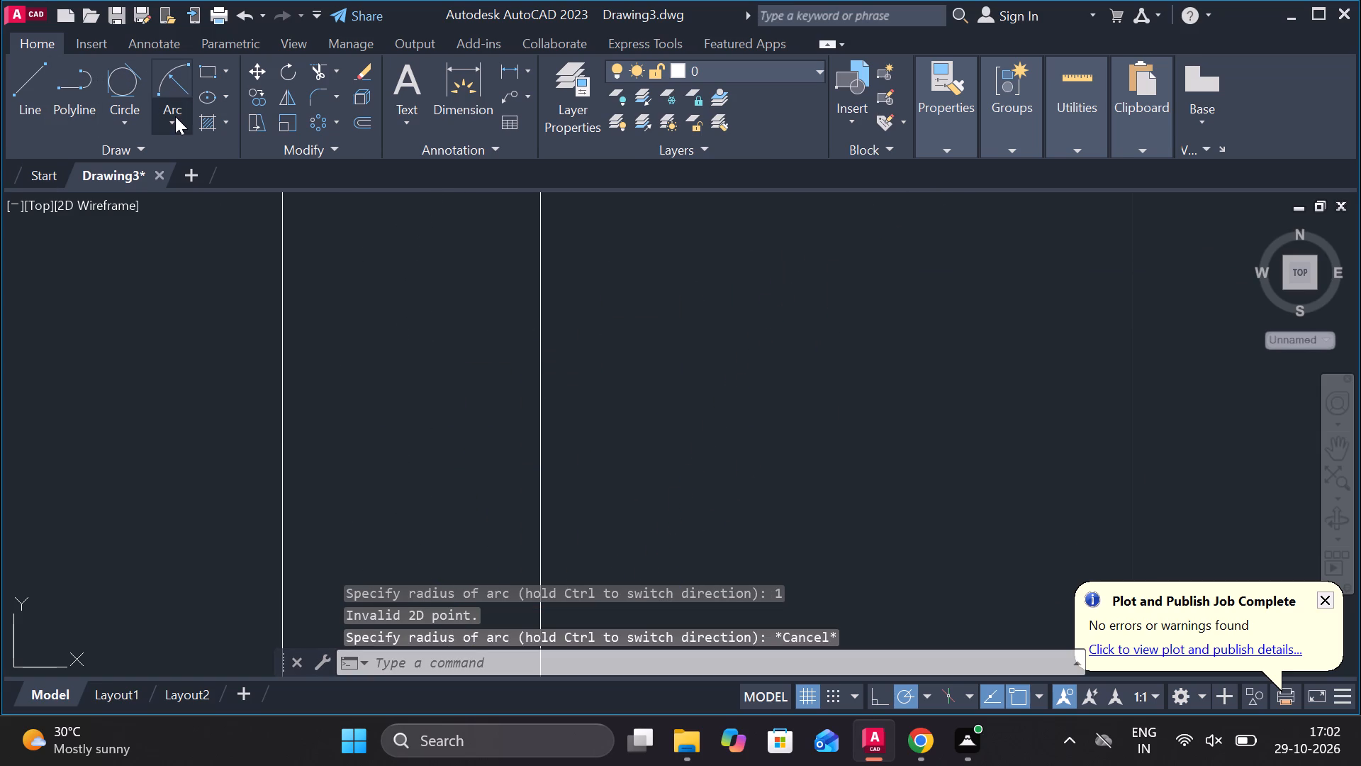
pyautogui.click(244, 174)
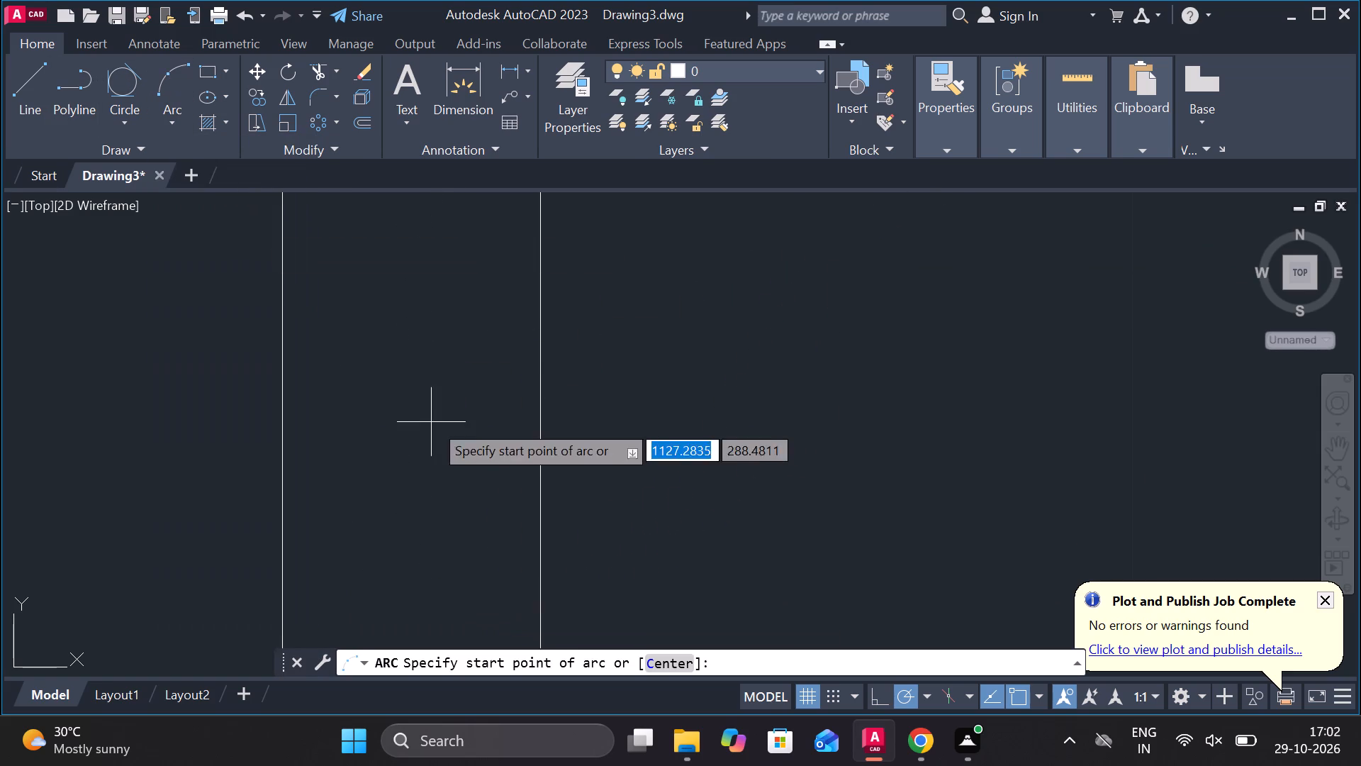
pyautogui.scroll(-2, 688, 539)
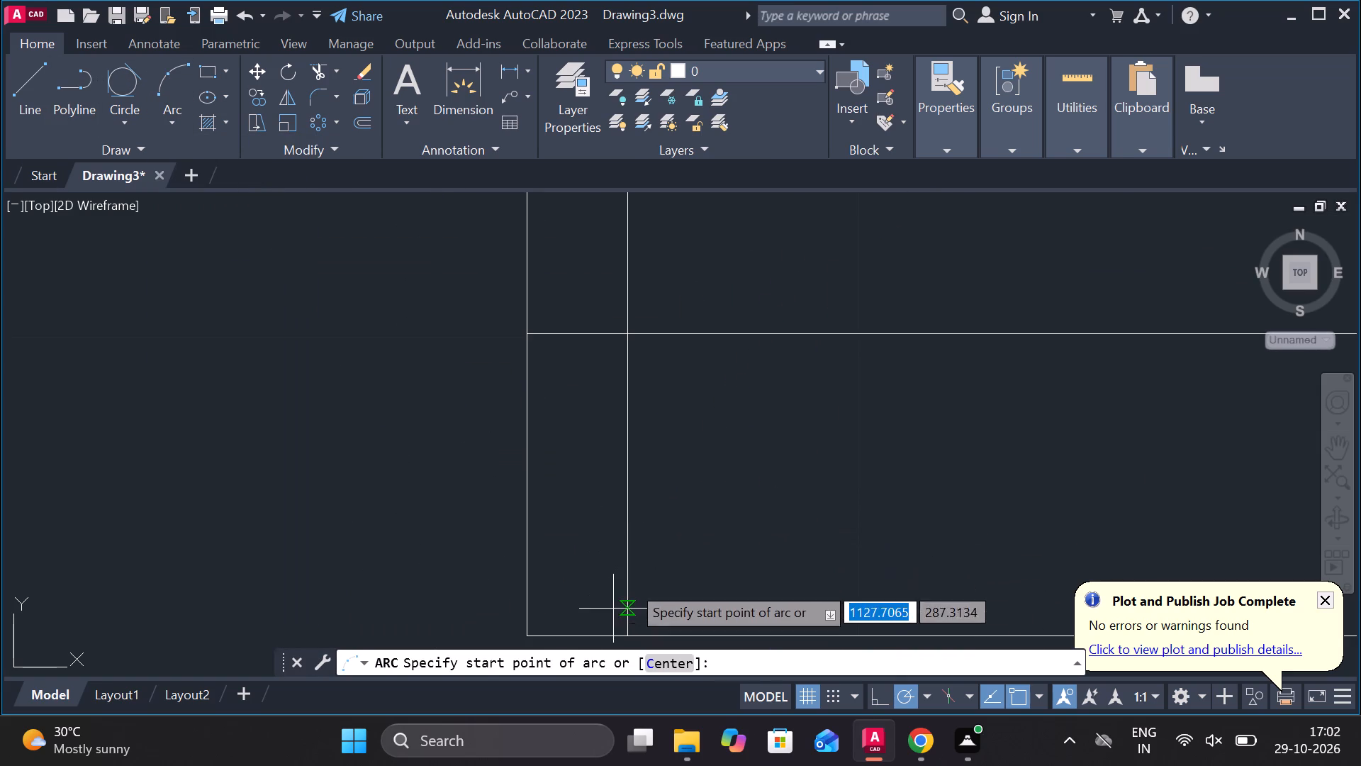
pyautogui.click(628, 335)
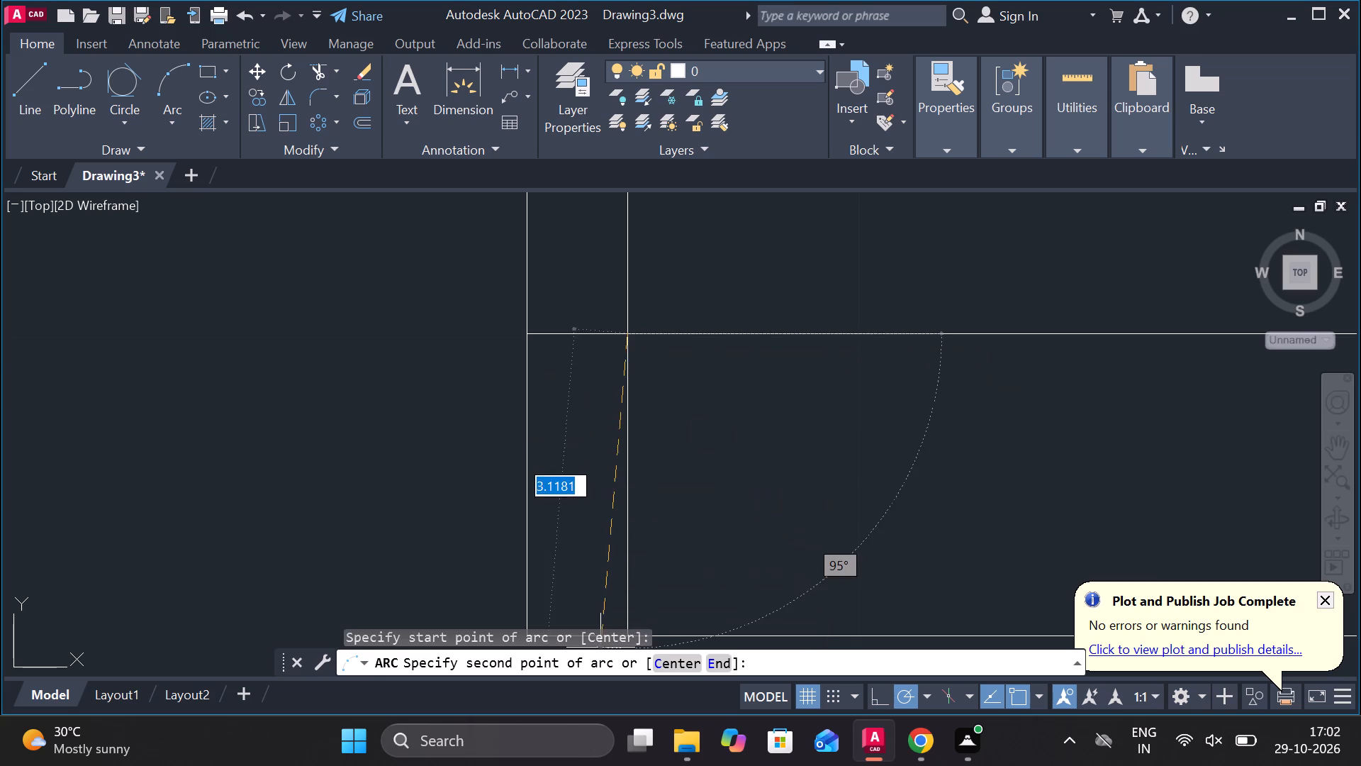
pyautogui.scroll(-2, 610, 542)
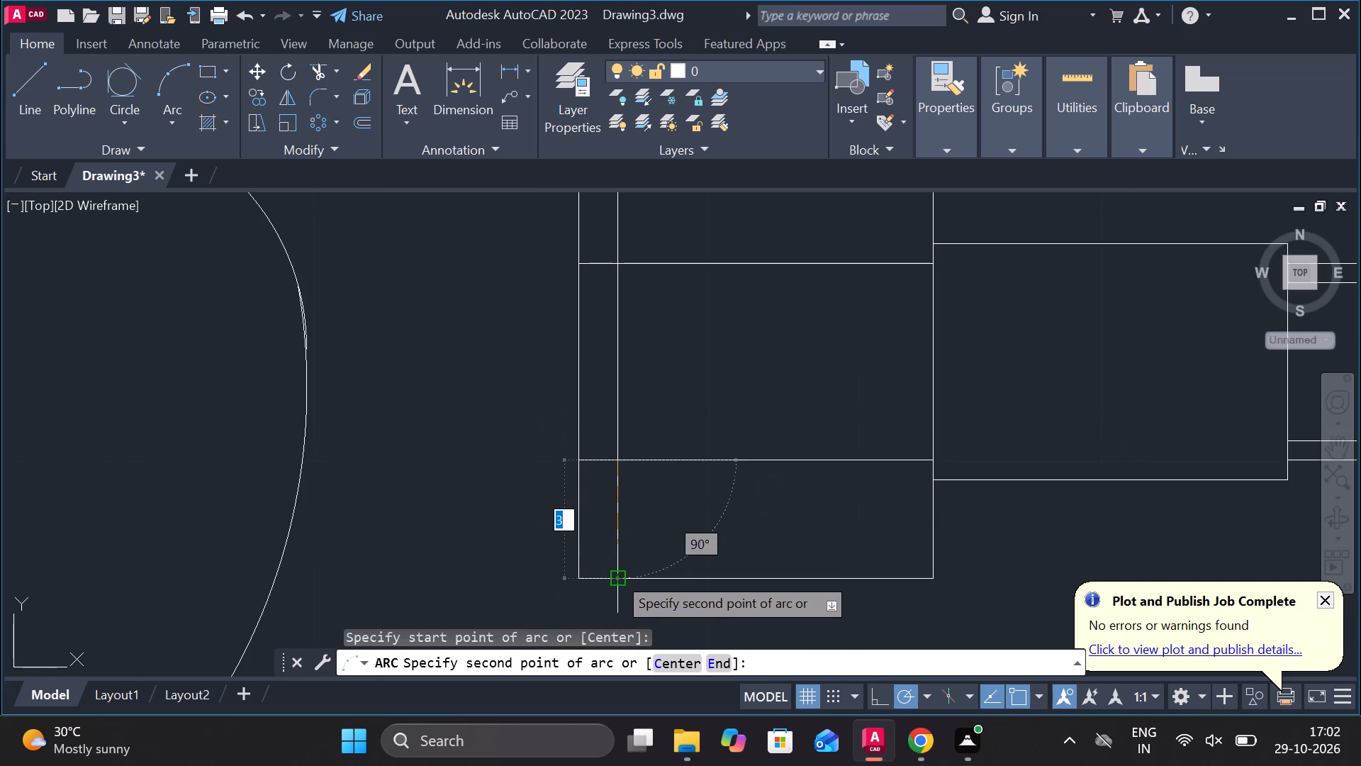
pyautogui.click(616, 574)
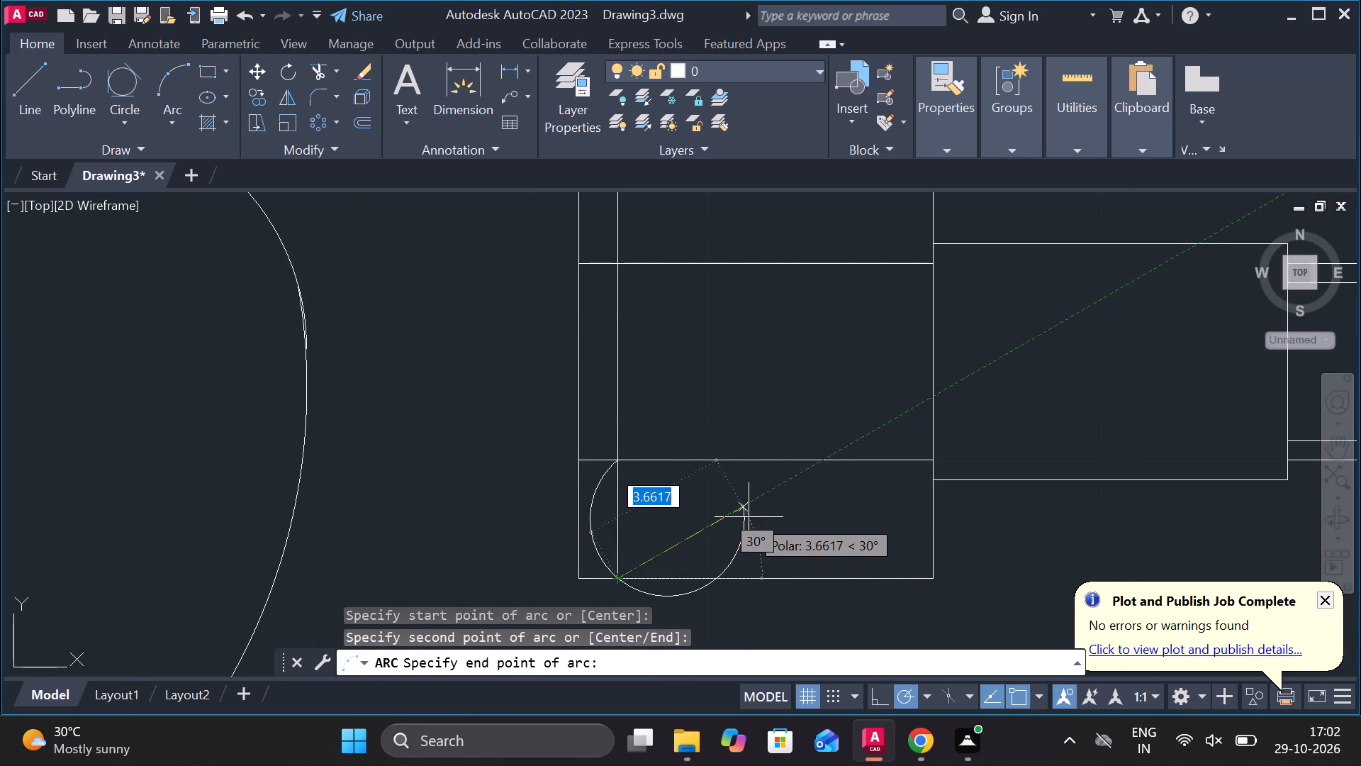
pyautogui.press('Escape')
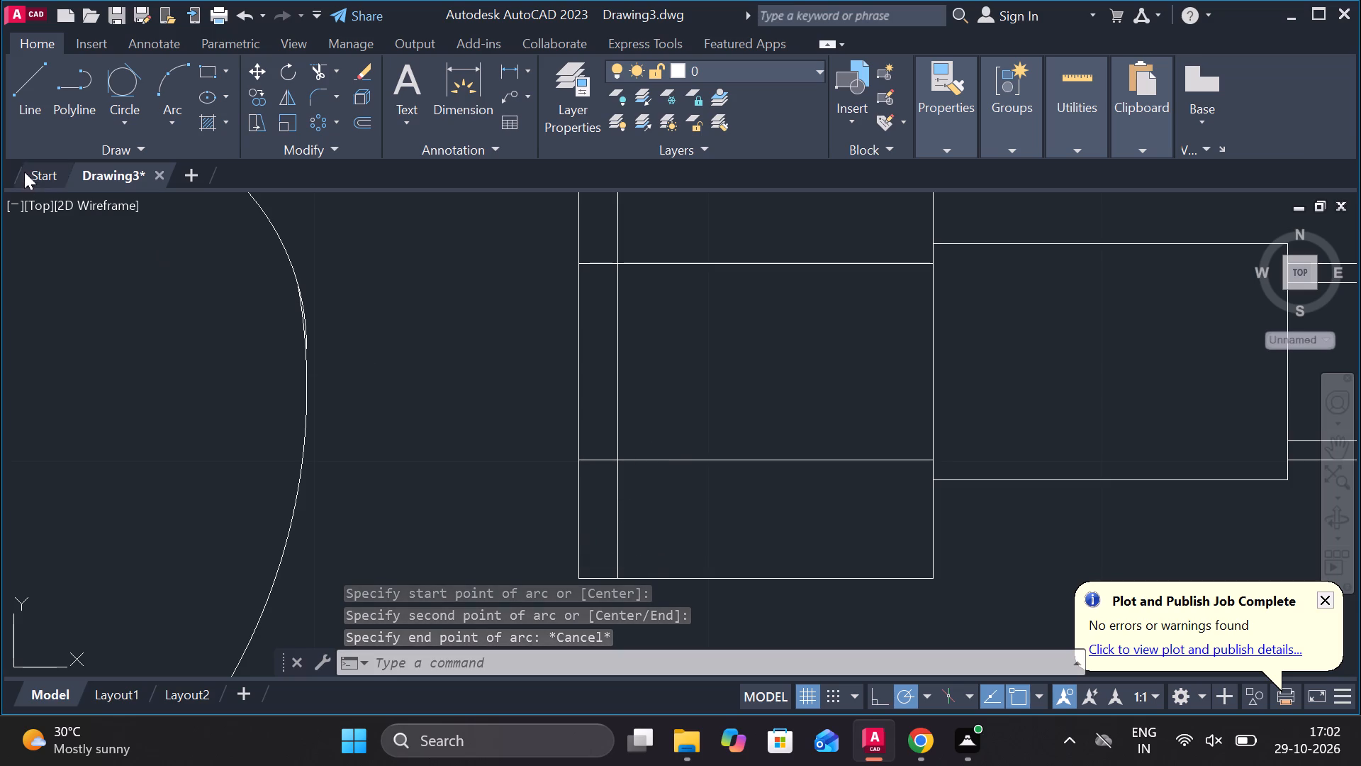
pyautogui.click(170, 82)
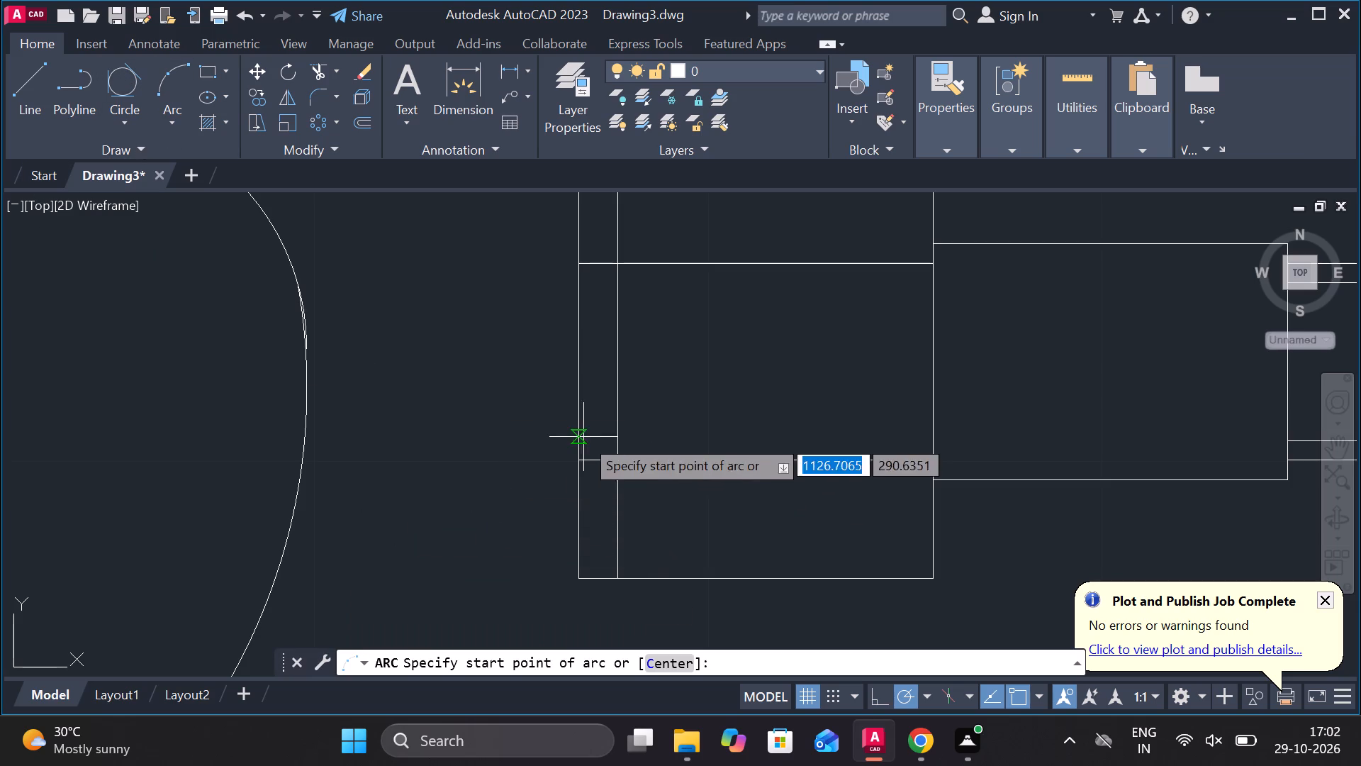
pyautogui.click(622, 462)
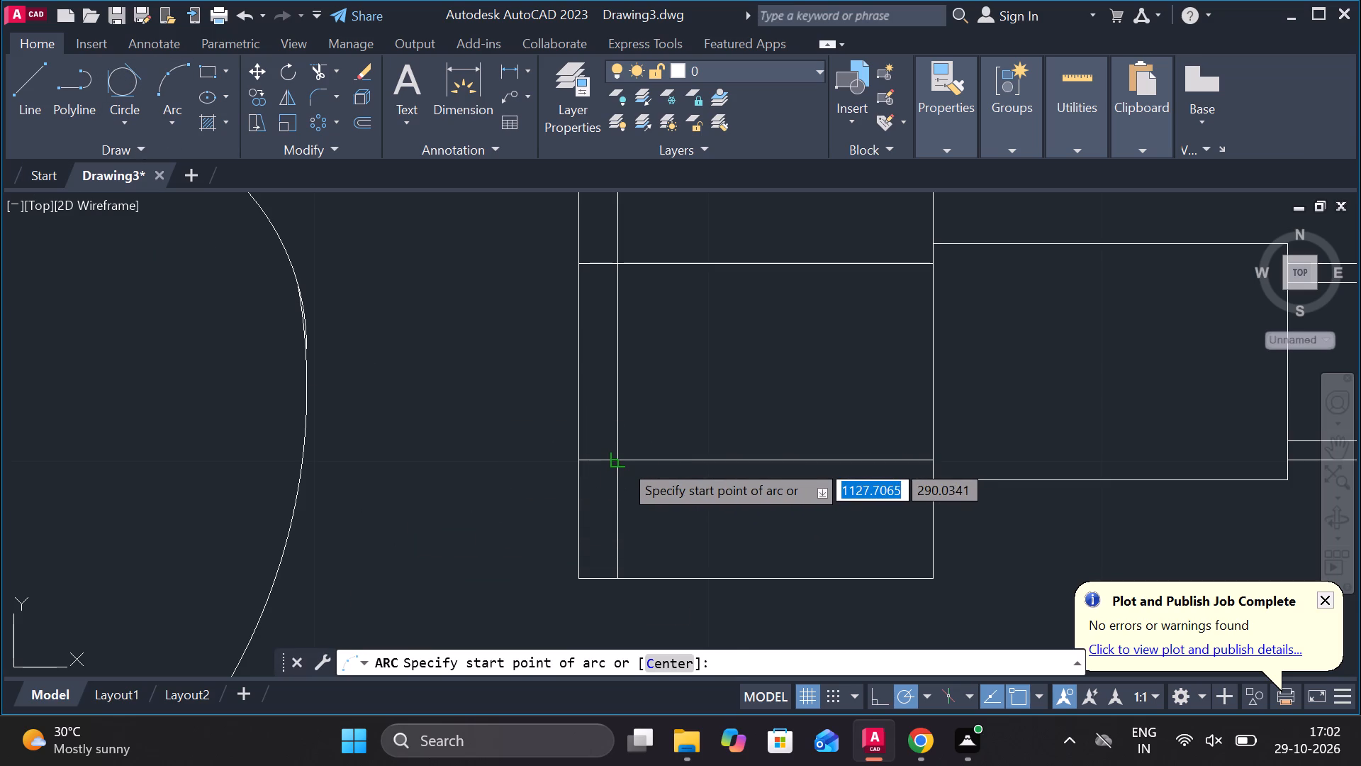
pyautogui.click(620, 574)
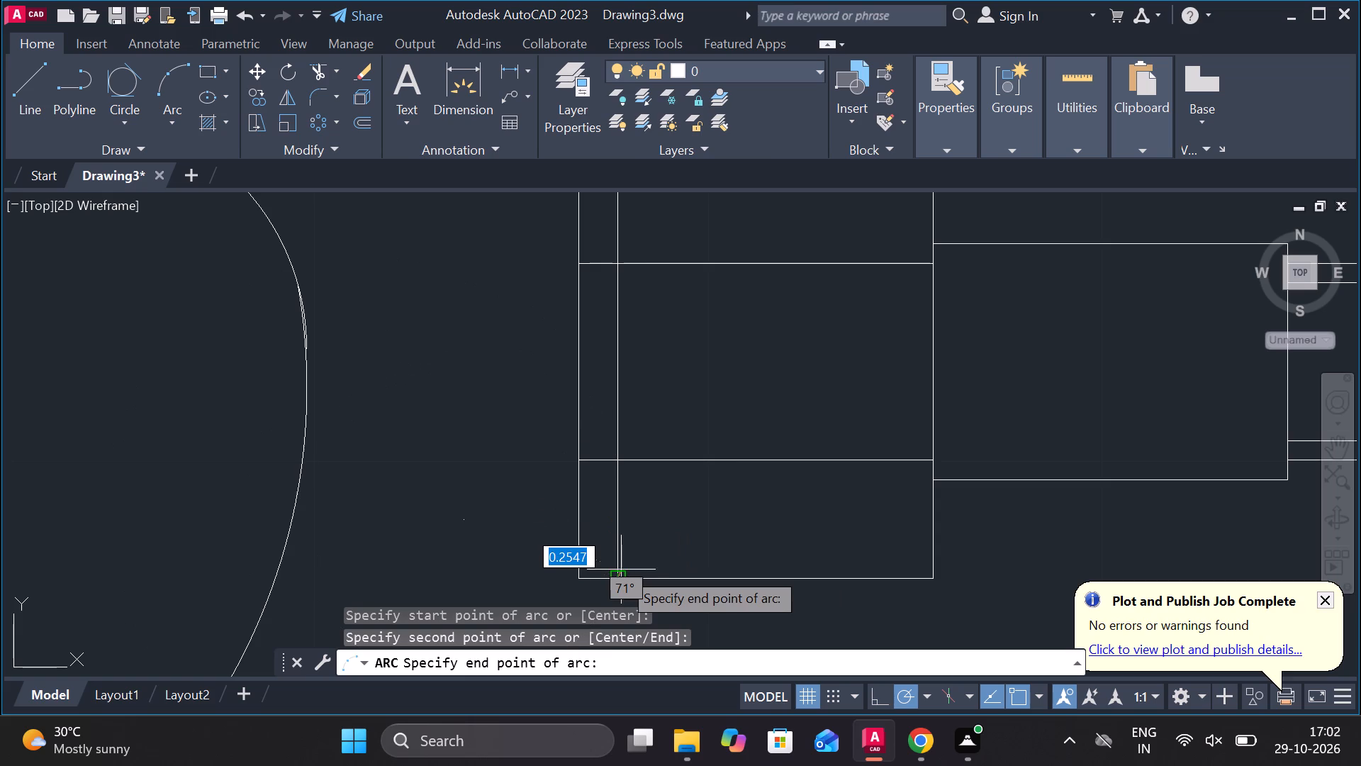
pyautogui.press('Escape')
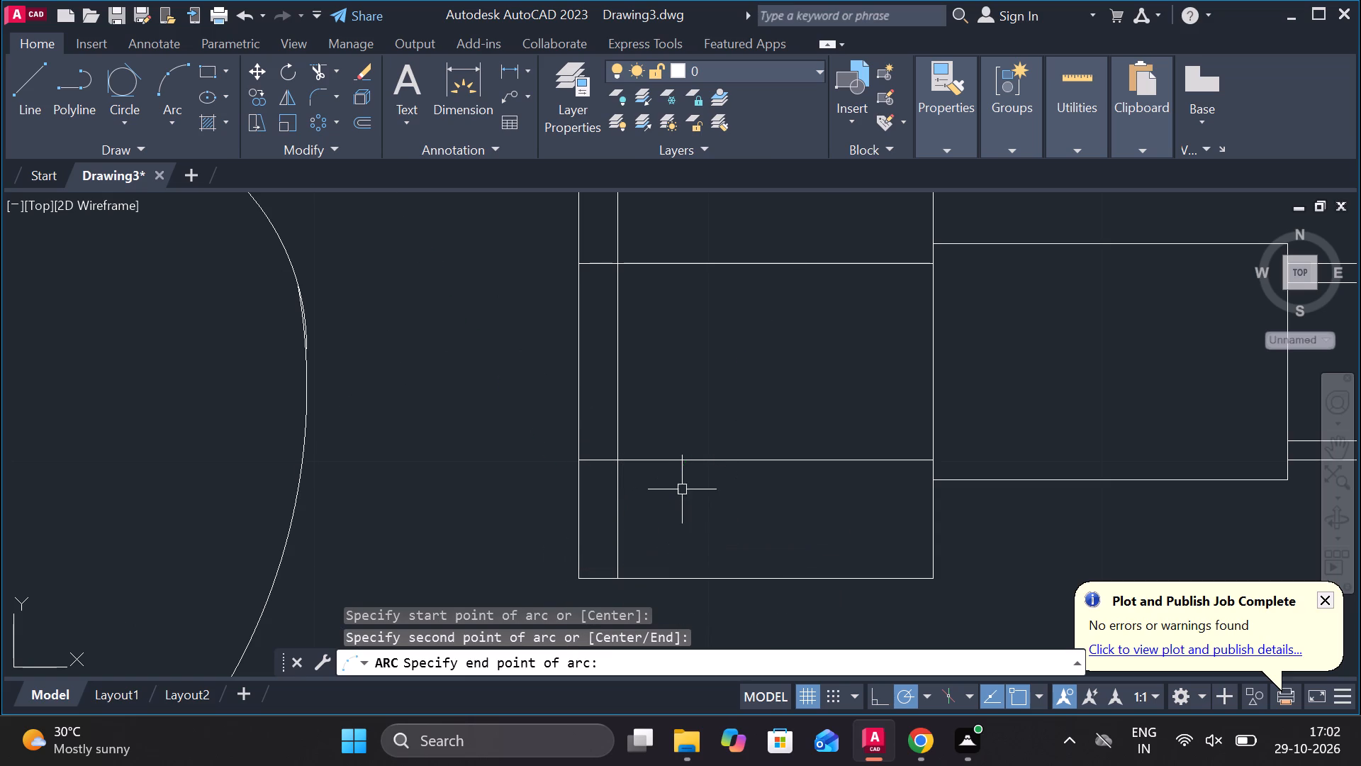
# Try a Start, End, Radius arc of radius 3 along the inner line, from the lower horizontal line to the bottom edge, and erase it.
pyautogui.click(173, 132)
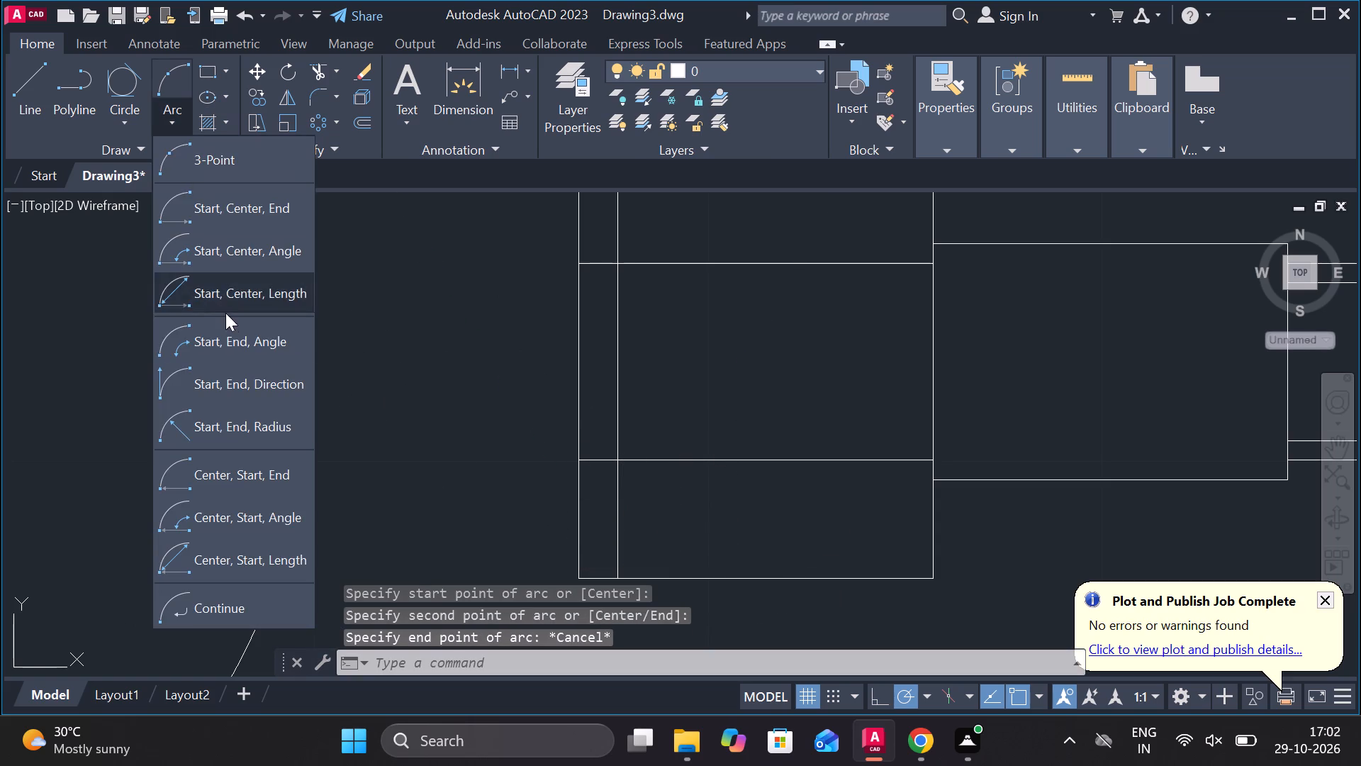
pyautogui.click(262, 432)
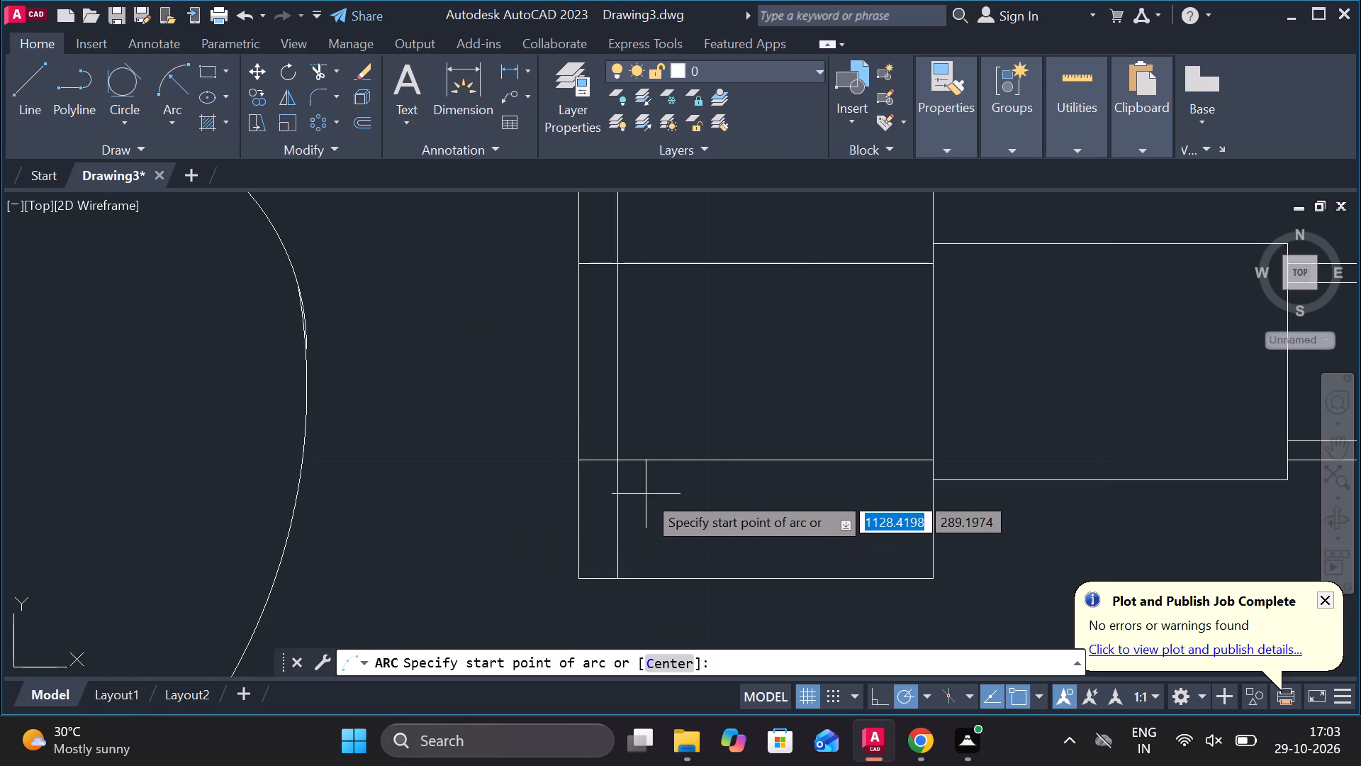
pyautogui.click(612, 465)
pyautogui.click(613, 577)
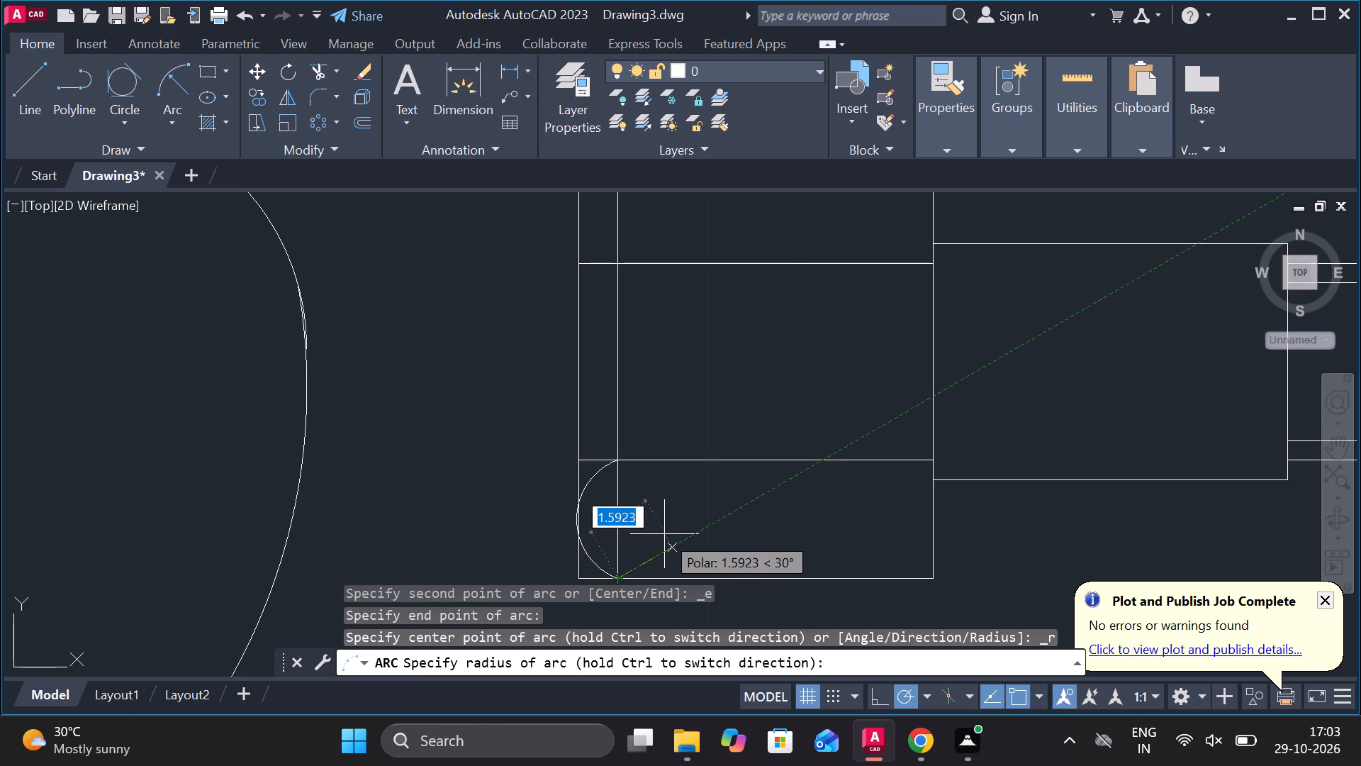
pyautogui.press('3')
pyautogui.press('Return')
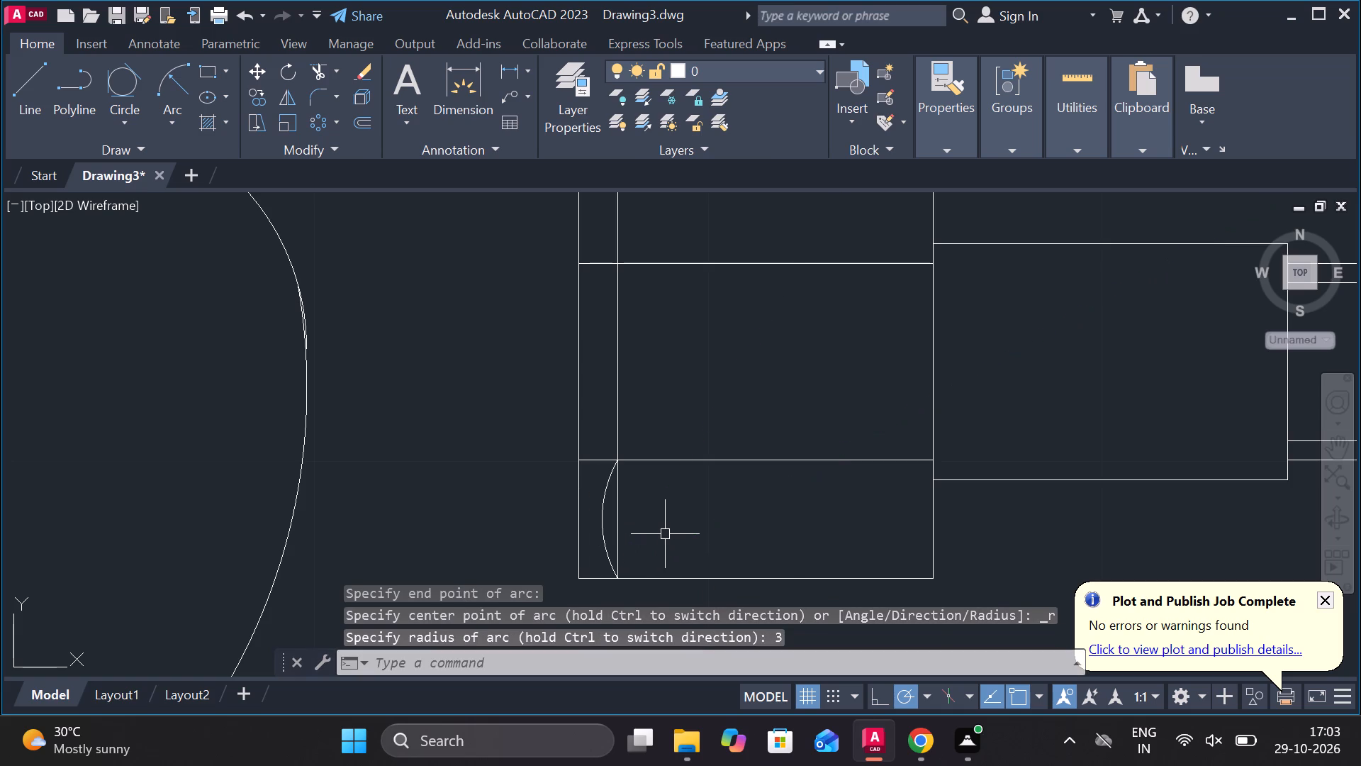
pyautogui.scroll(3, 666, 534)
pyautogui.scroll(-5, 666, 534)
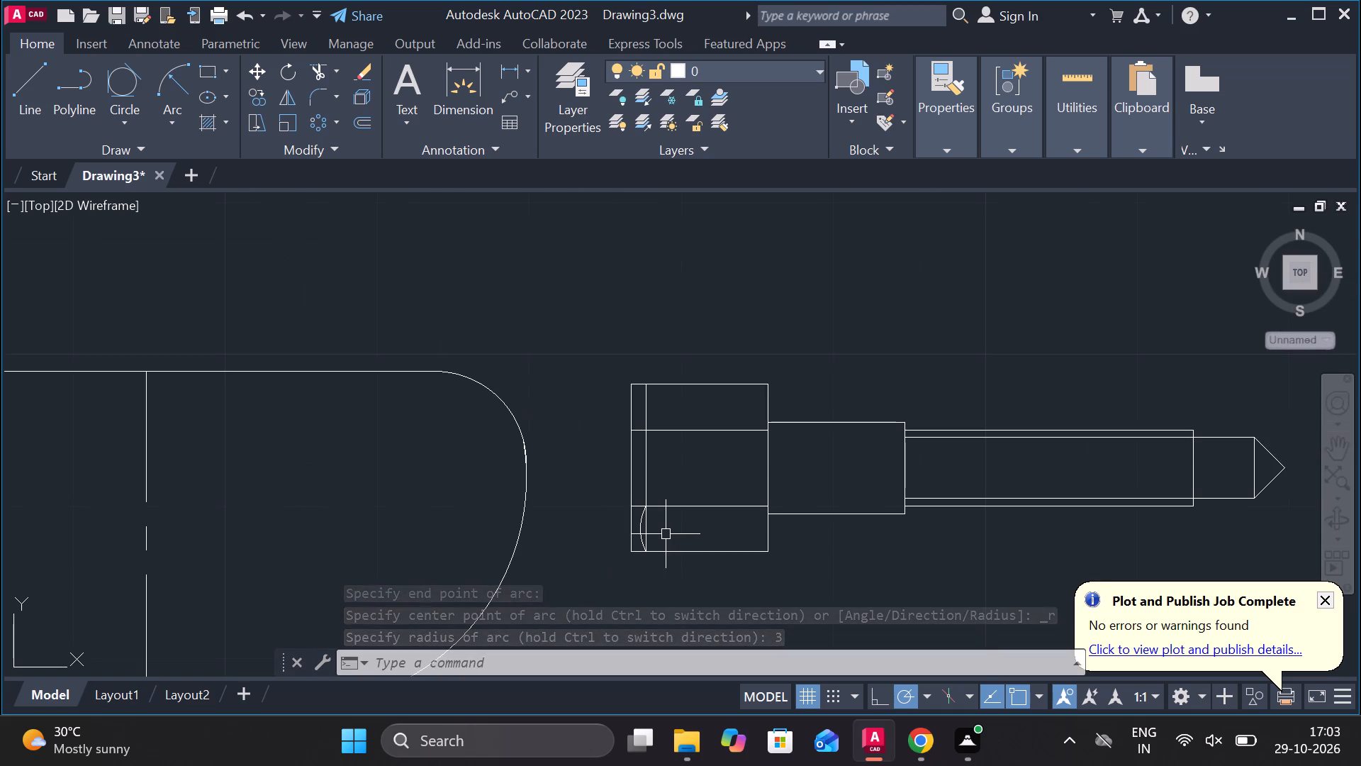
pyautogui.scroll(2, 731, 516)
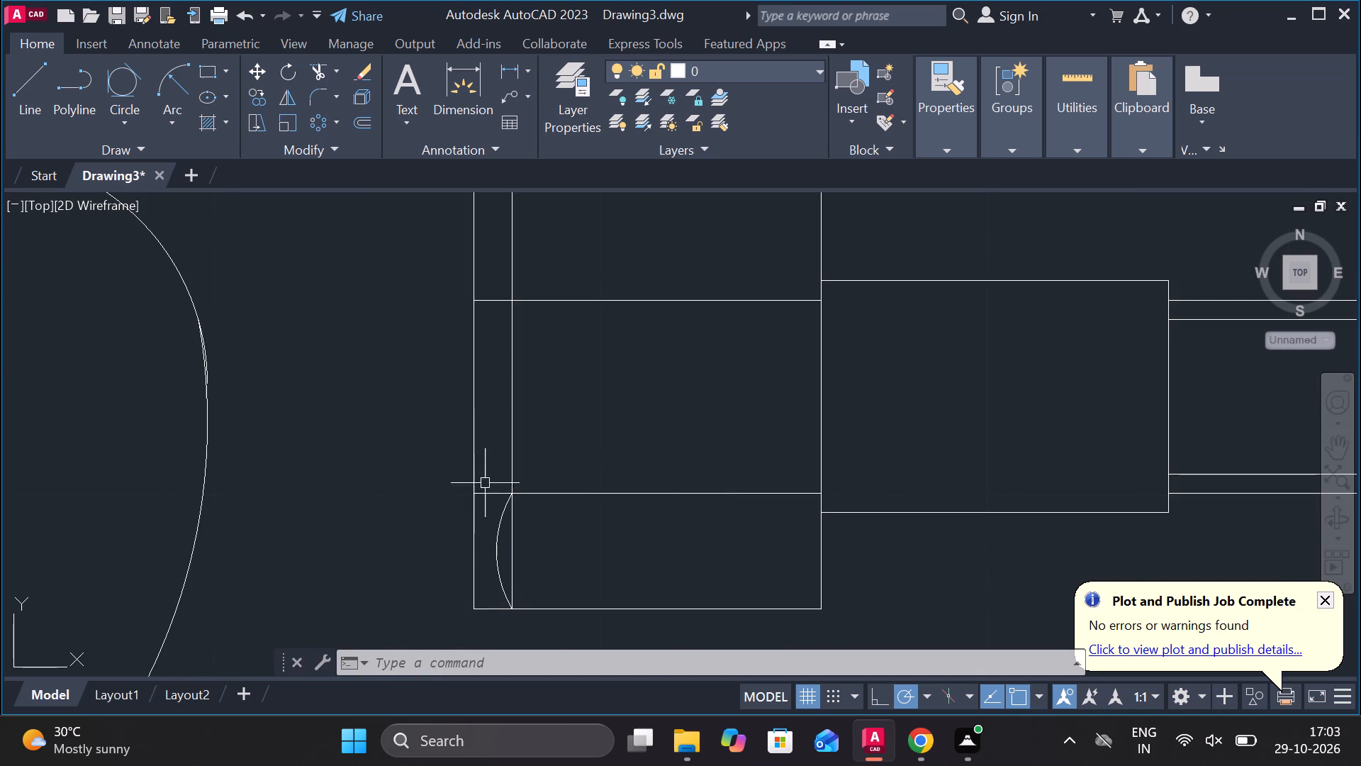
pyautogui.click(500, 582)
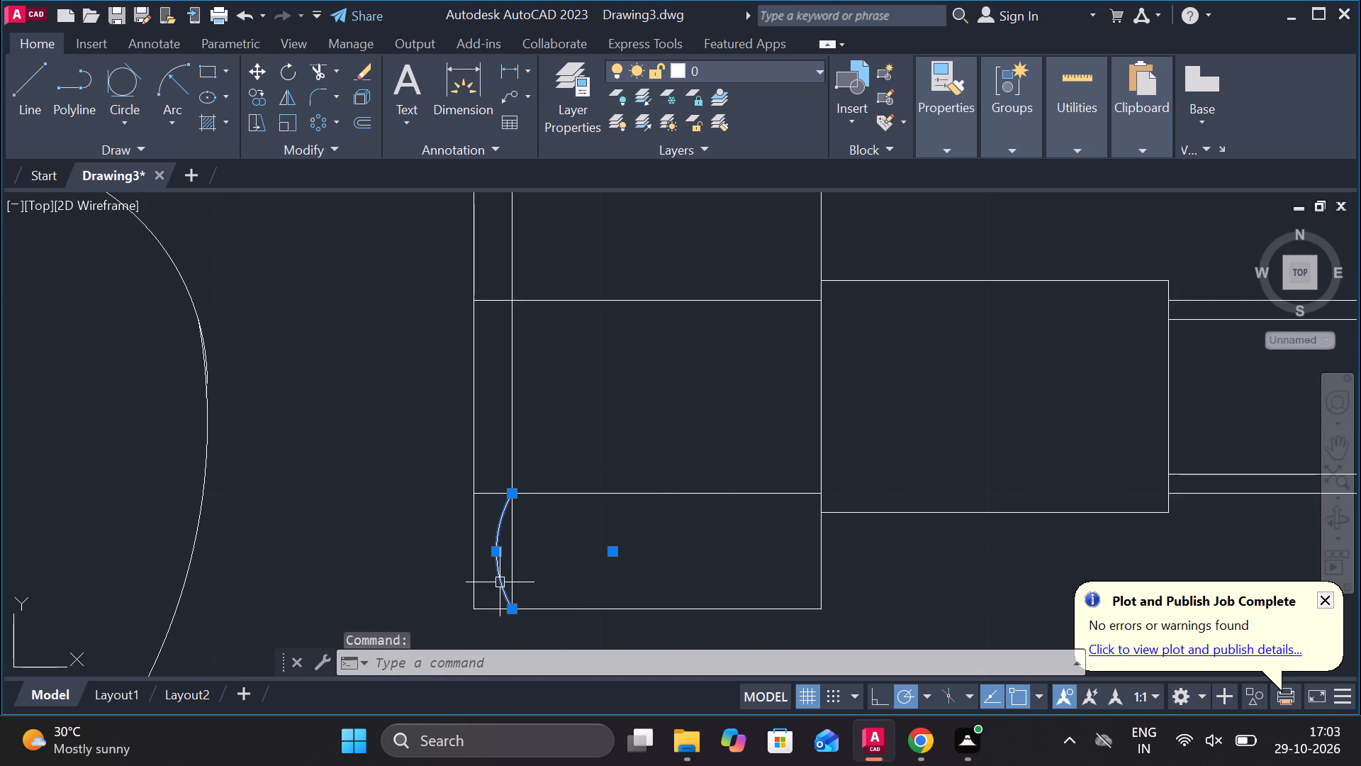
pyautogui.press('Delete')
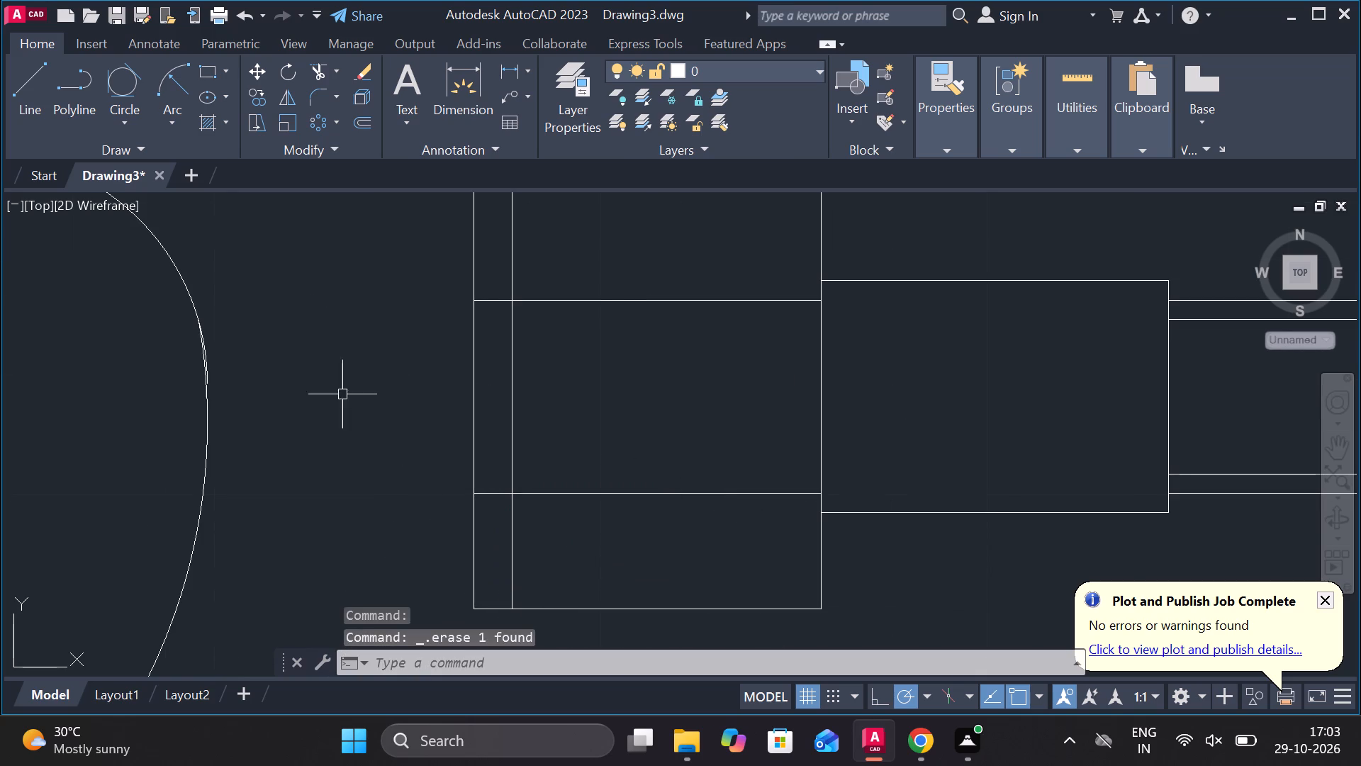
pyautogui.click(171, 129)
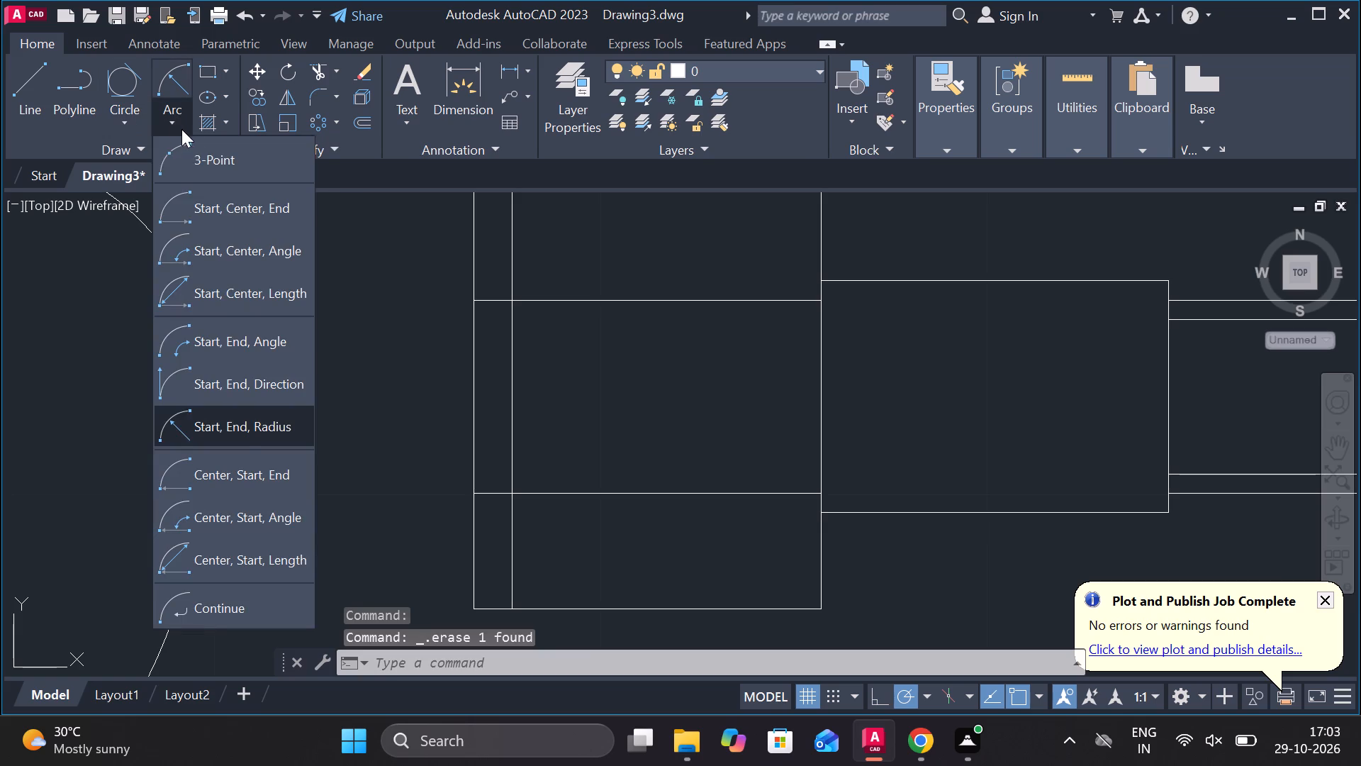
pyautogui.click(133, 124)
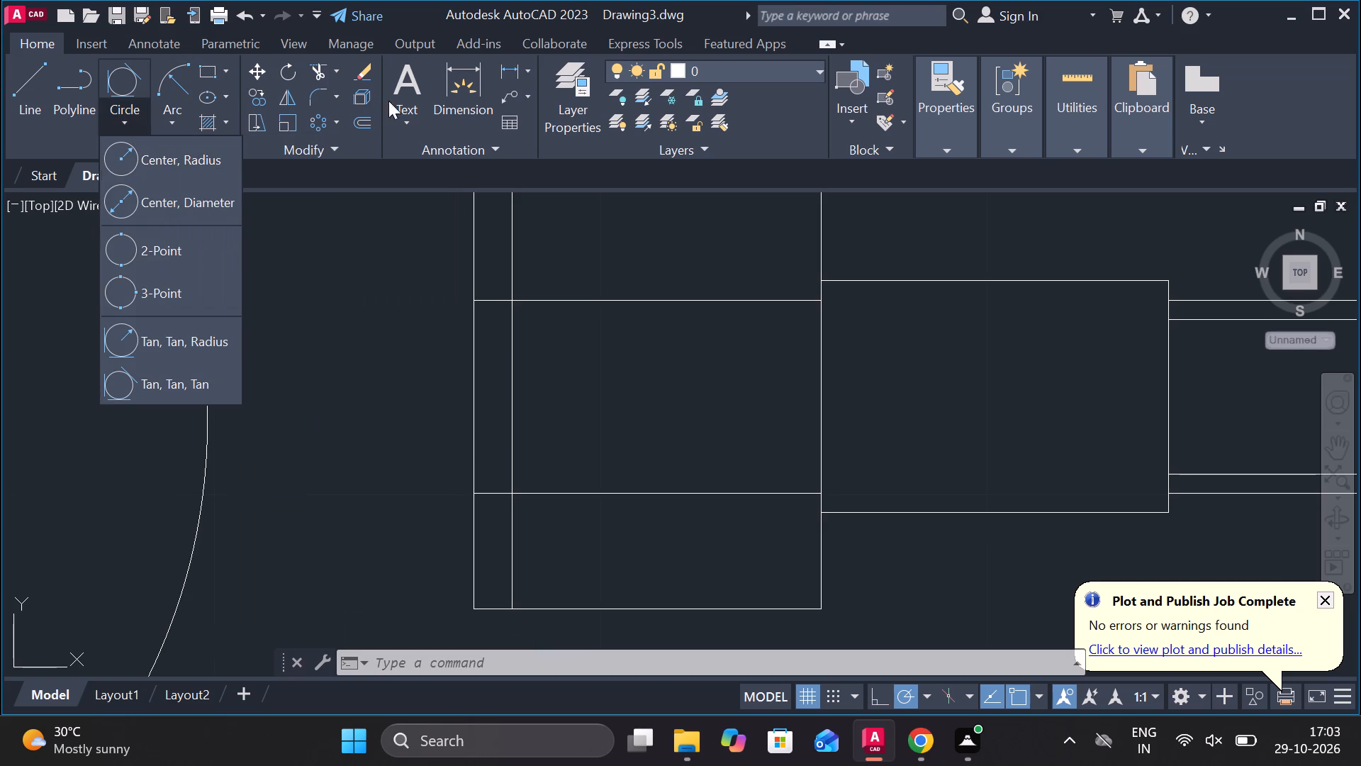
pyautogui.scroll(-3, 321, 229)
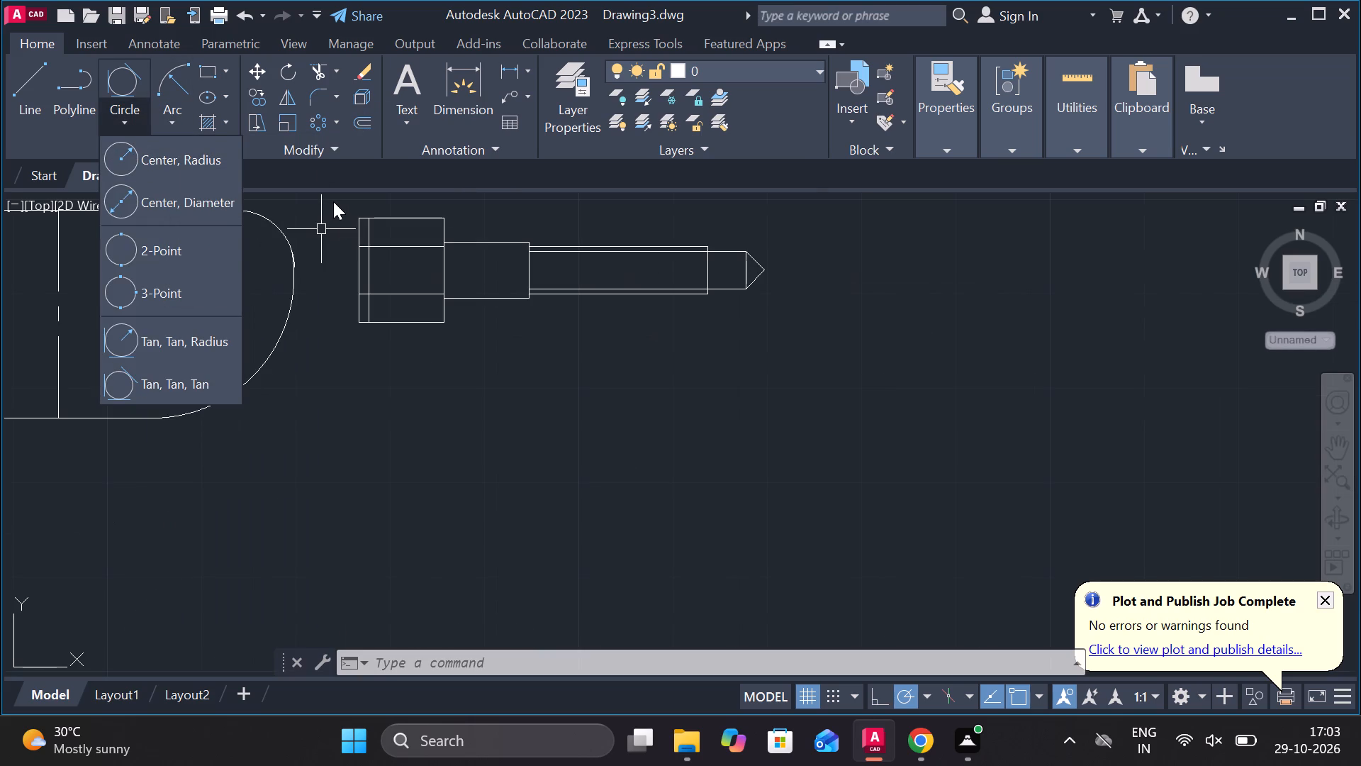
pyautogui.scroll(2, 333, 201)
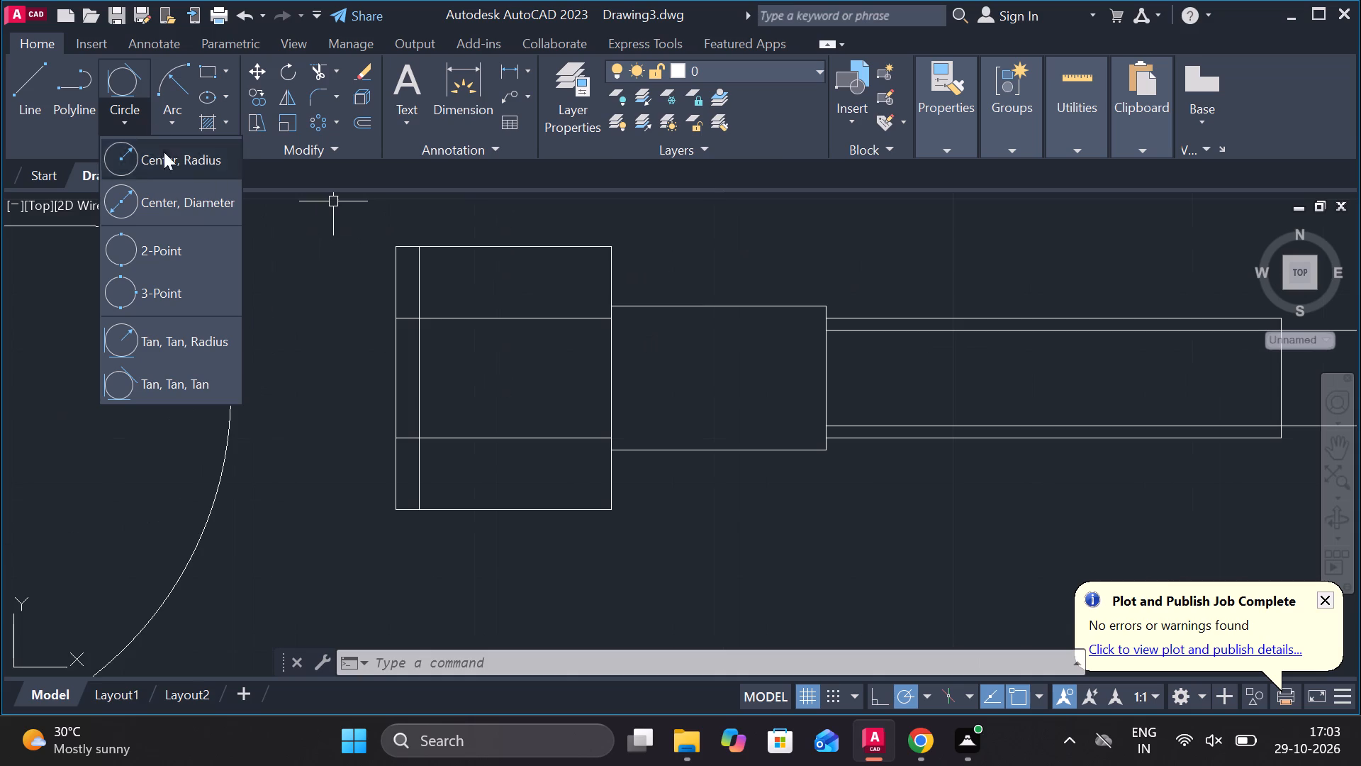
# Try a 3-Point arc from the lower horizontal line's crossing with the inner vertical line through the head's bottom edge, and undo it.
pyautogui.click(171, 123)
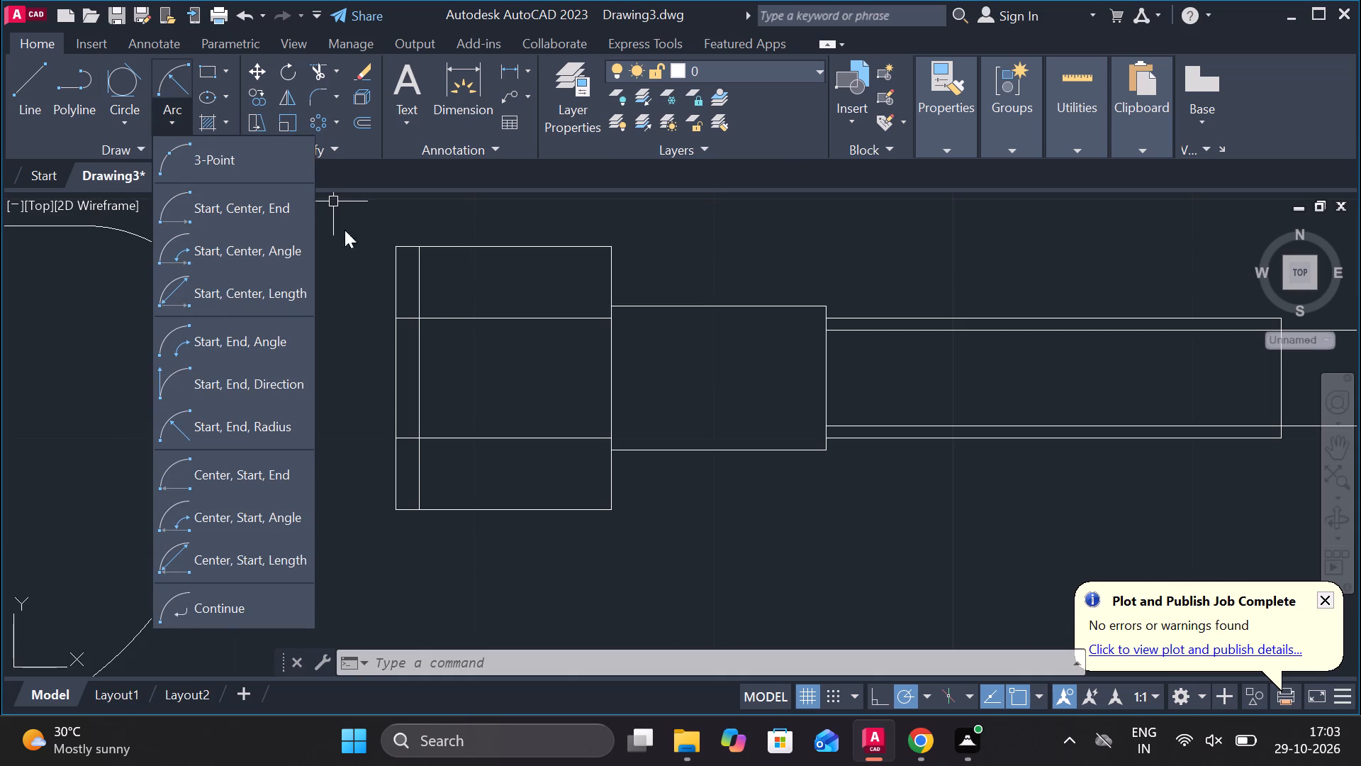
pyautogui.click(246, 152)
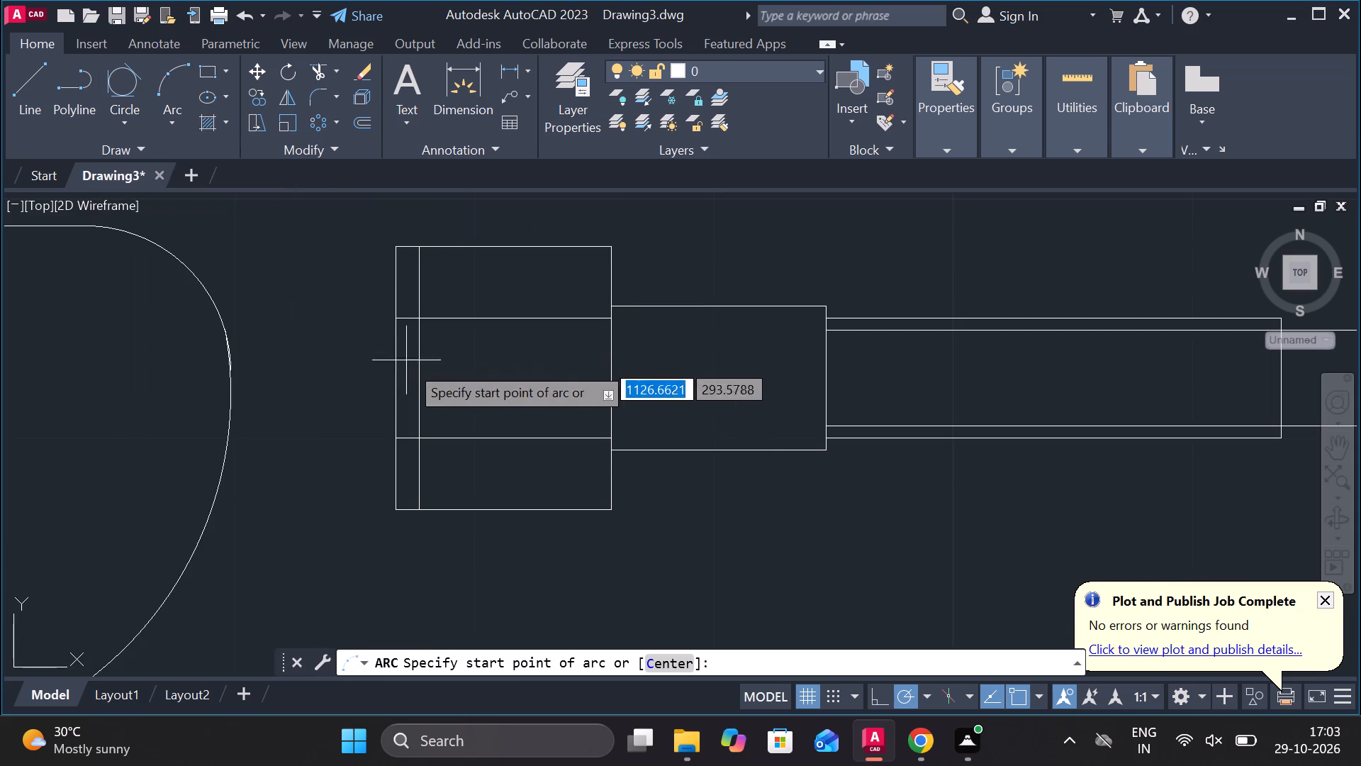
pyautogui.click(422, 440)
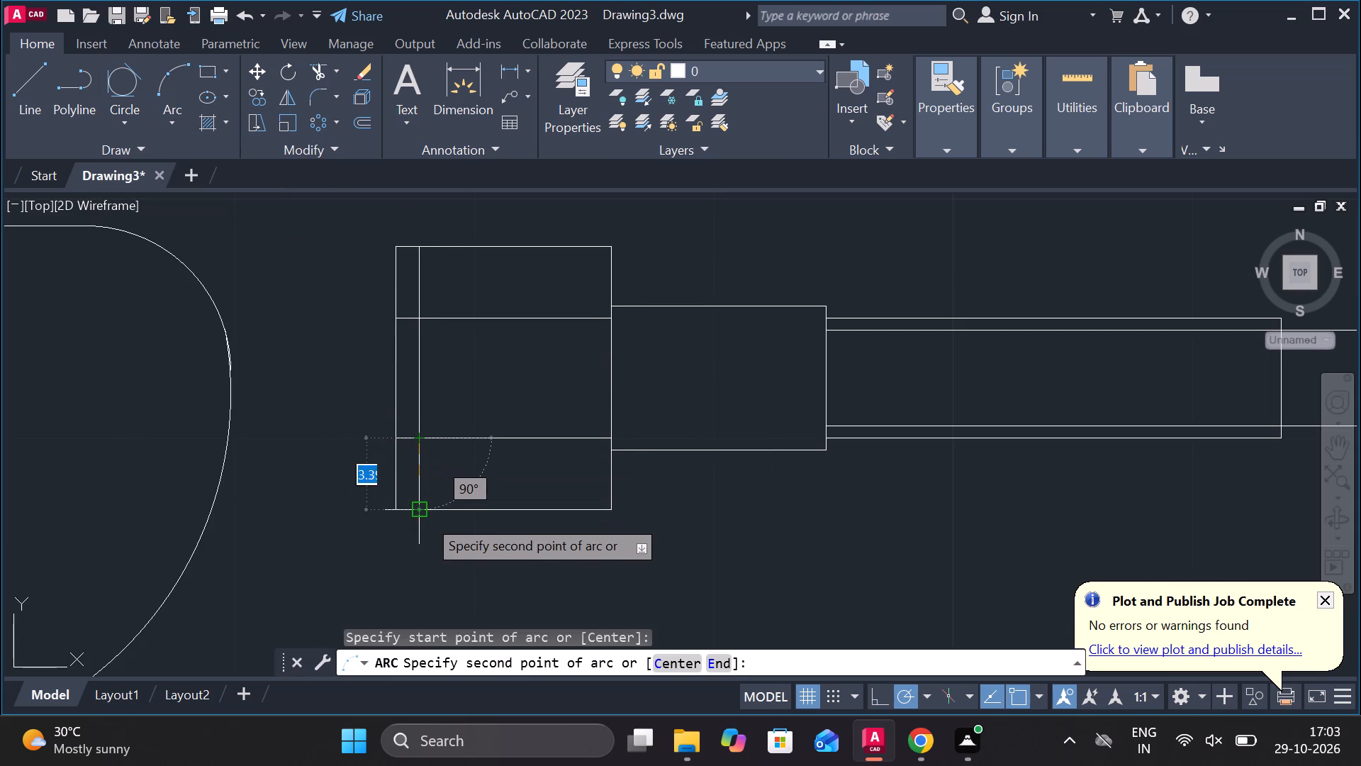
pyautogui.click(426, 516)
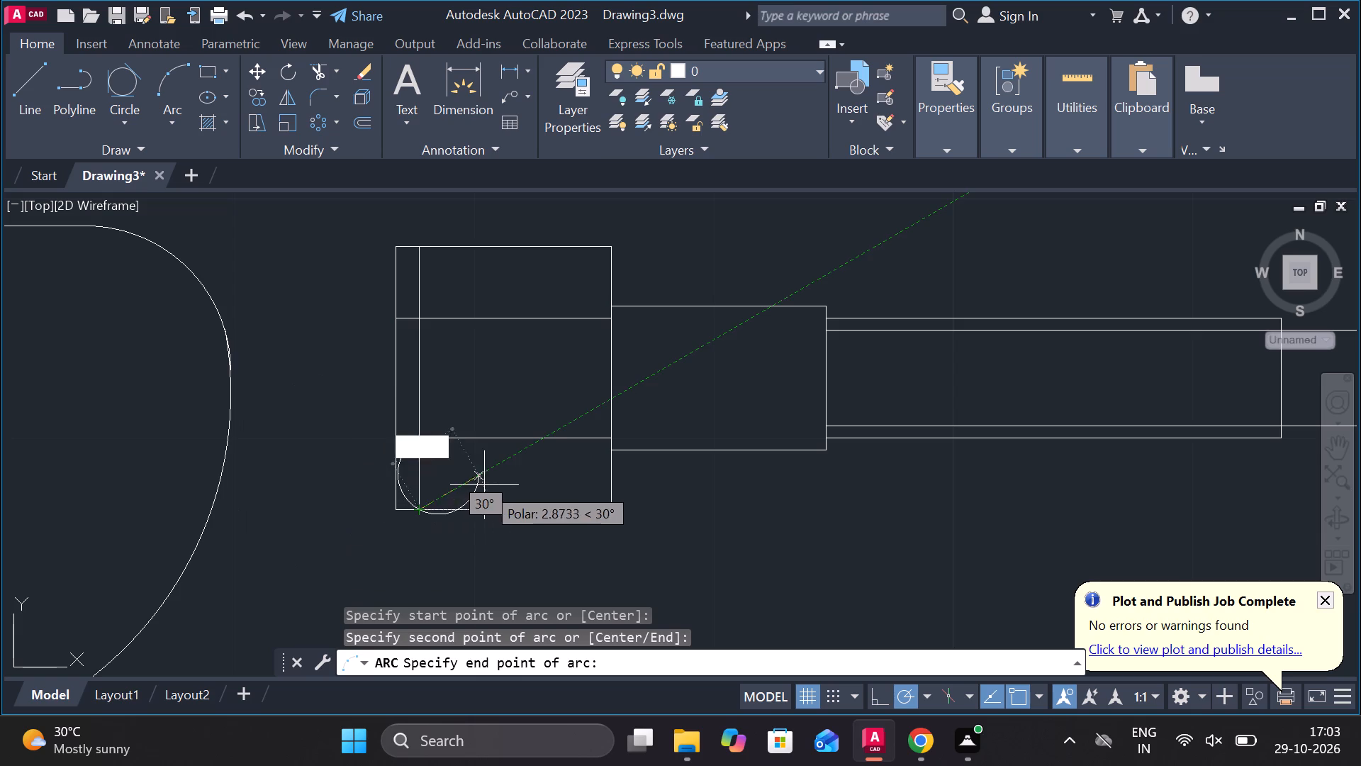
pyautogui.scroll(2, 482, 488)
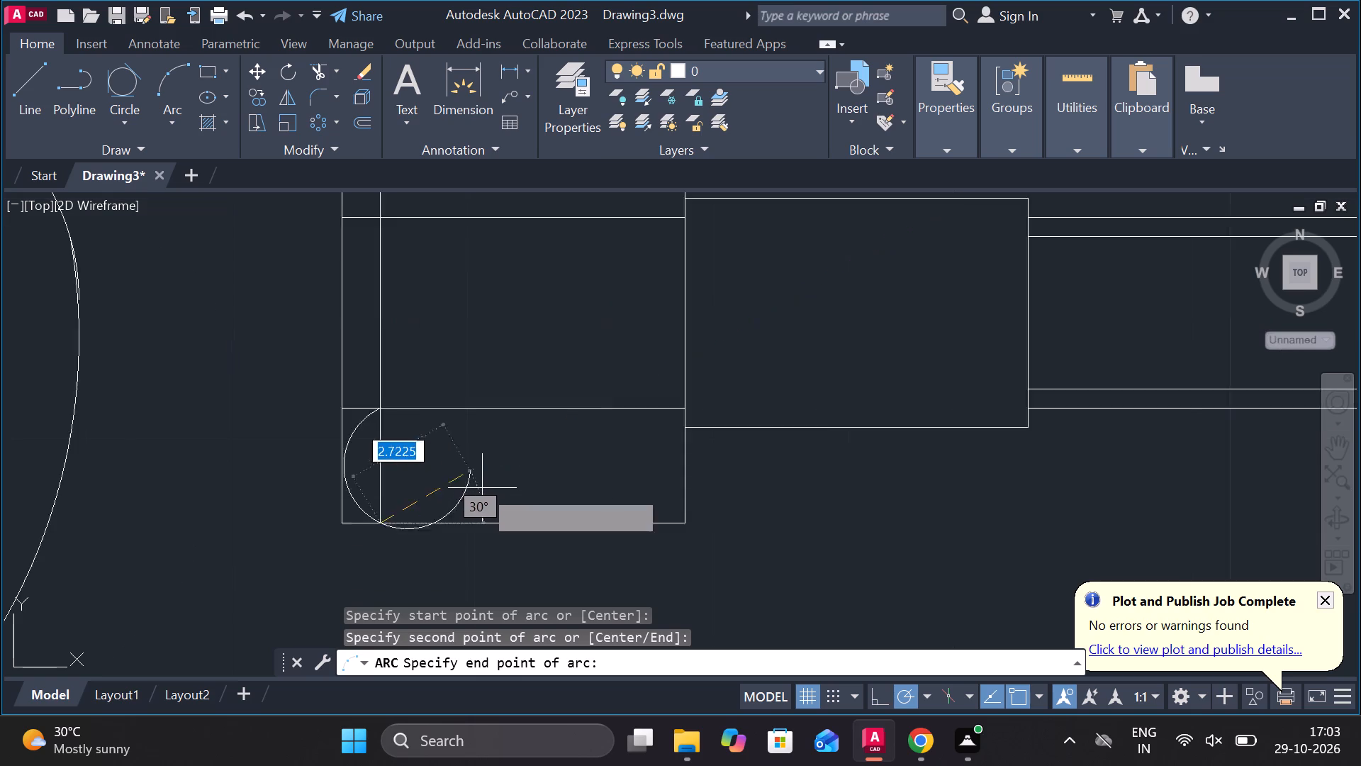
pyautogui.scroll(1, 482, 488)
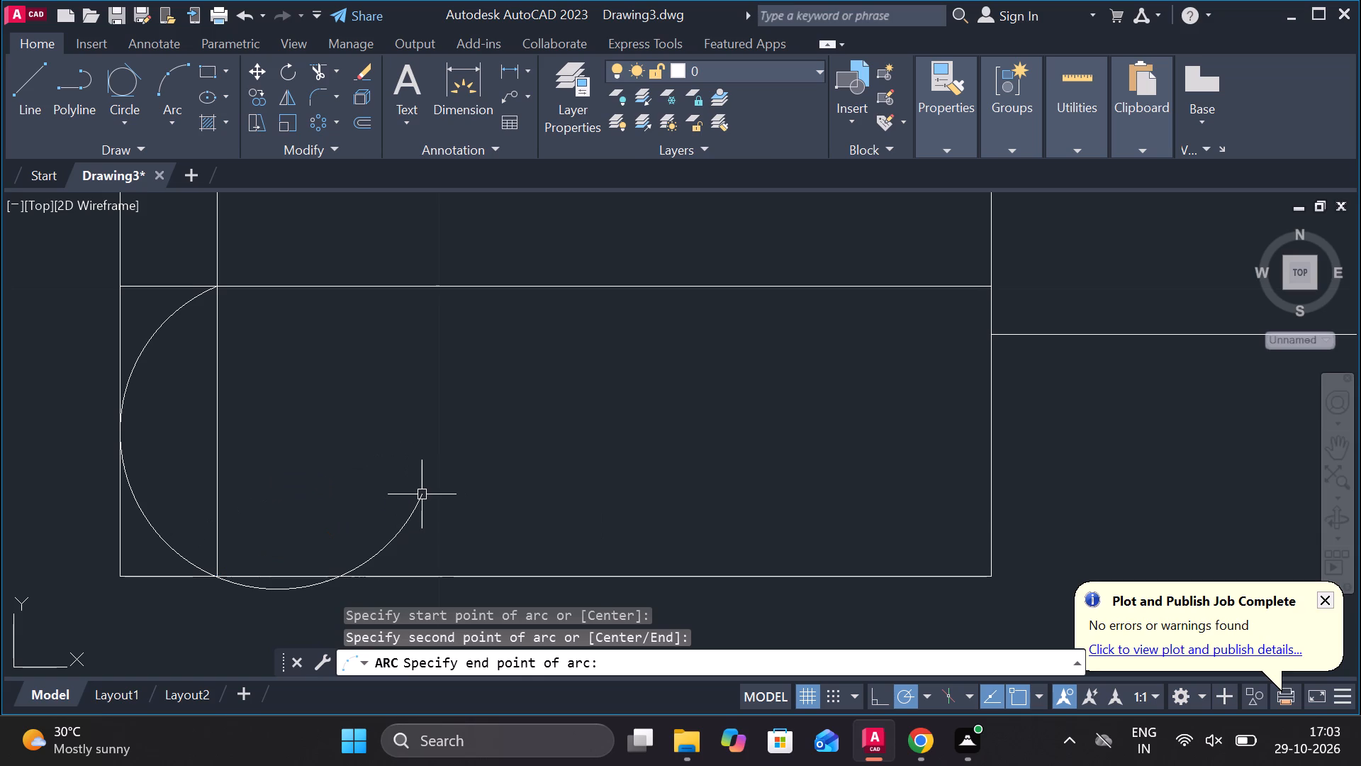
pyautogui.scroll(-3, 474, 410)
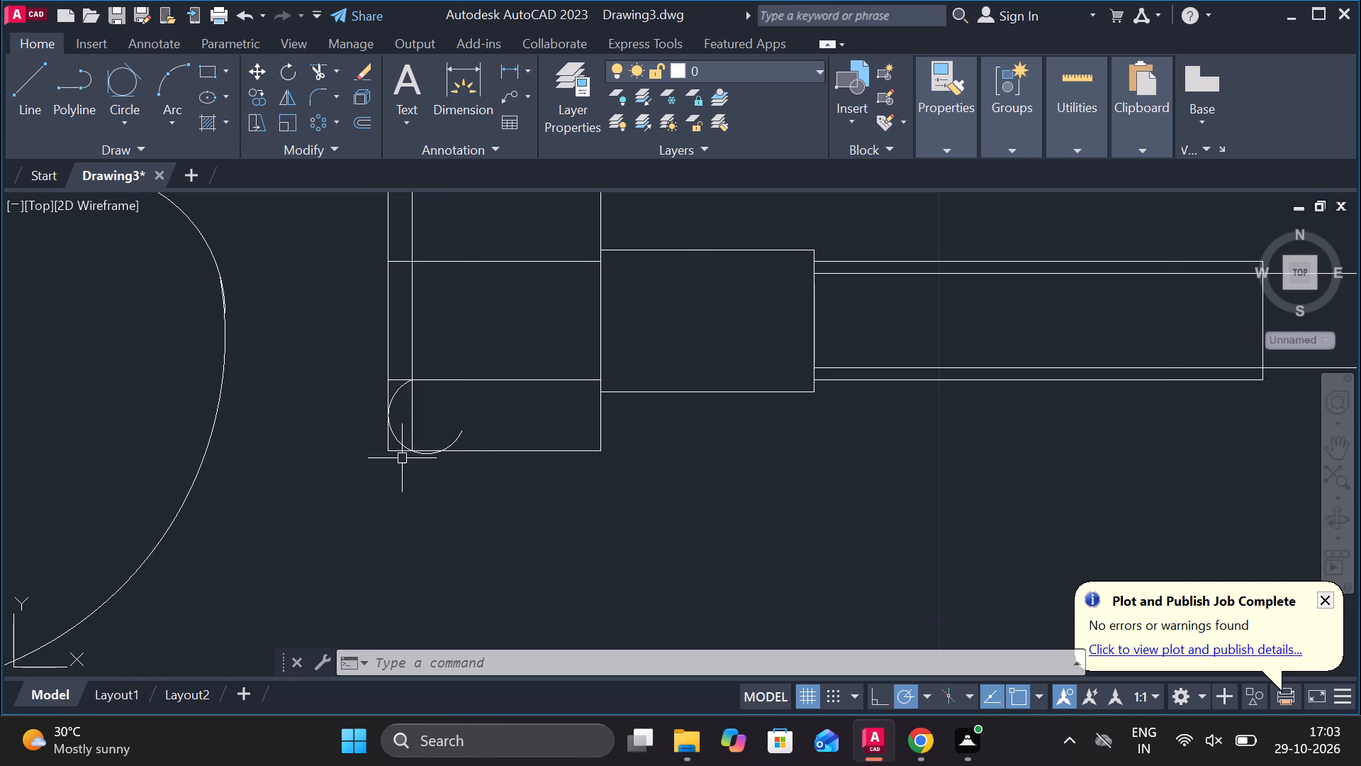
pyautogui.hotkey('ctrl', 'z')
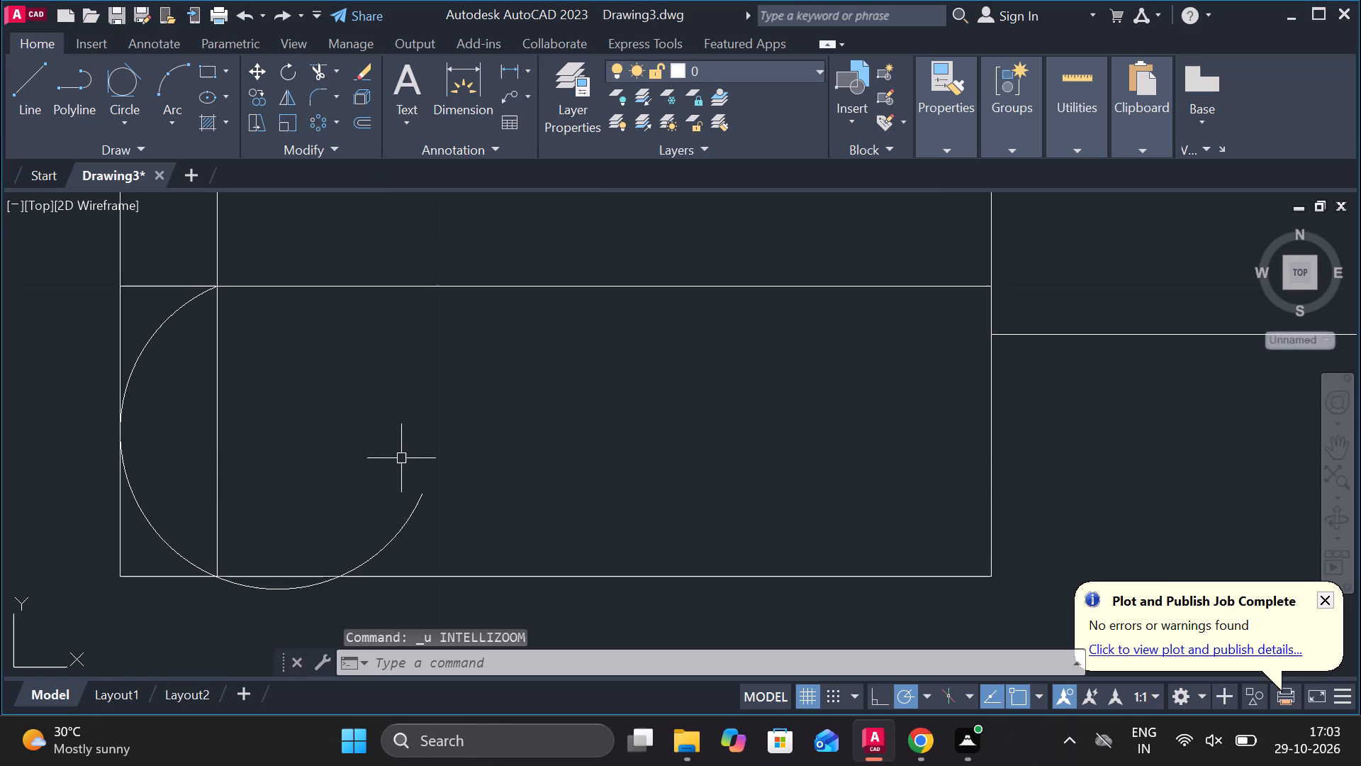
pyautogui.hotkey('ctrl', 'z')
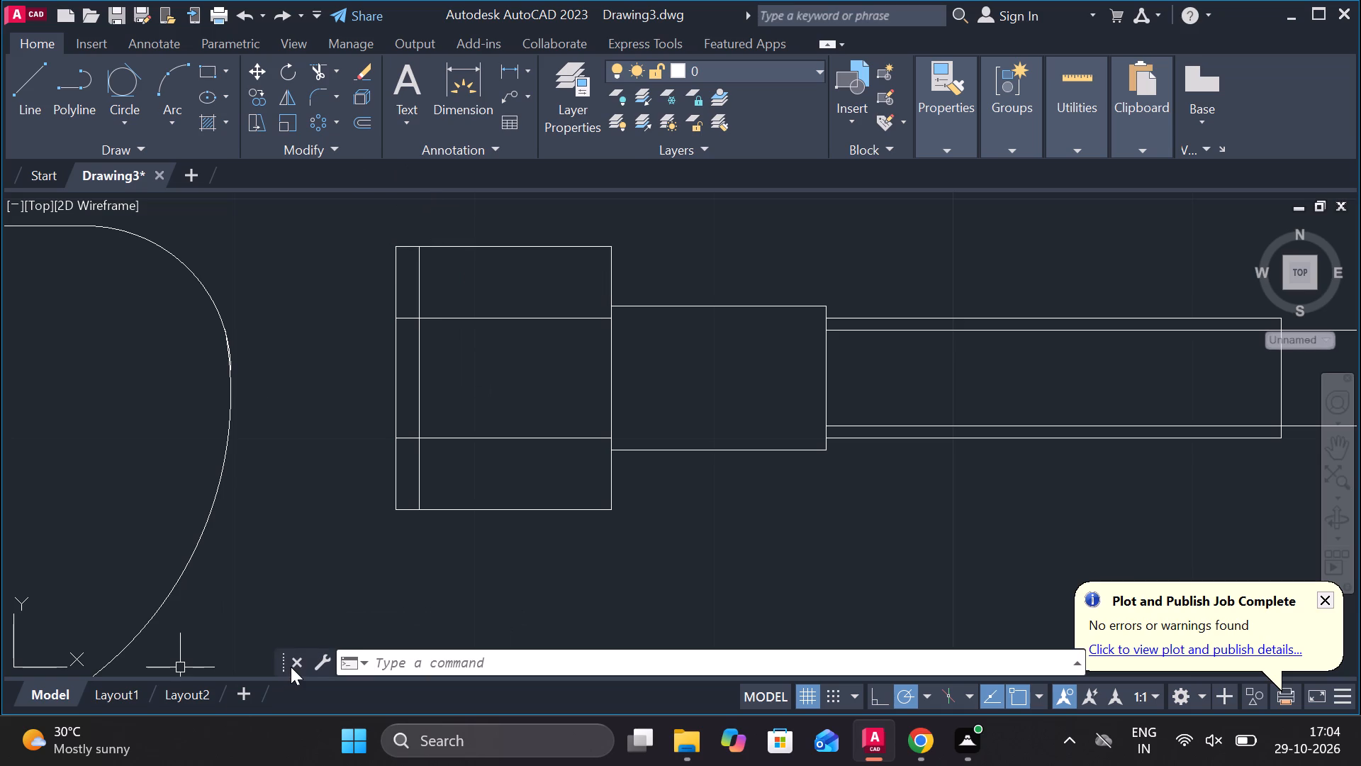
# Draw a separate 24 x 8 rectangle from lines in the empty area beyond the stepped part's pointed tip.
pyautogui.scroll(-3, 448, 543)
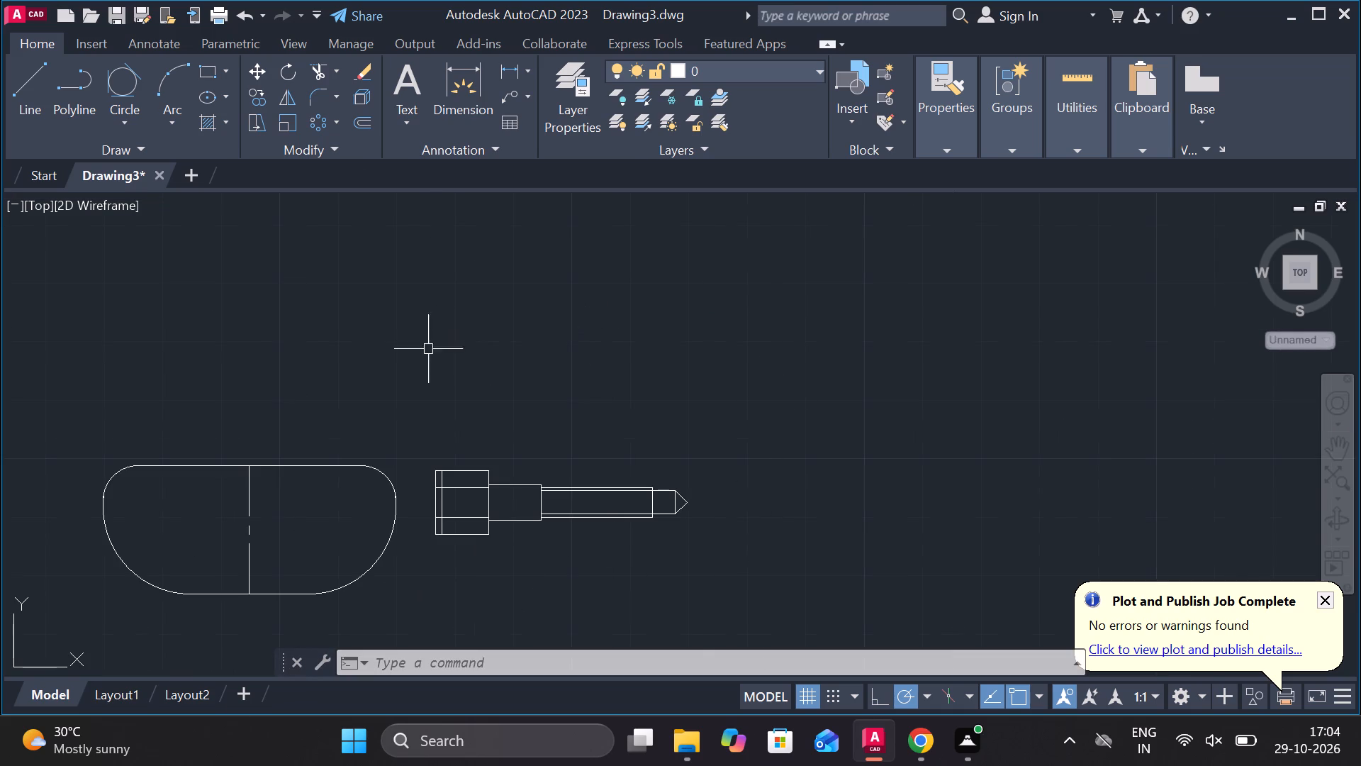
pyautogui.scroll(-2, 406, 380)
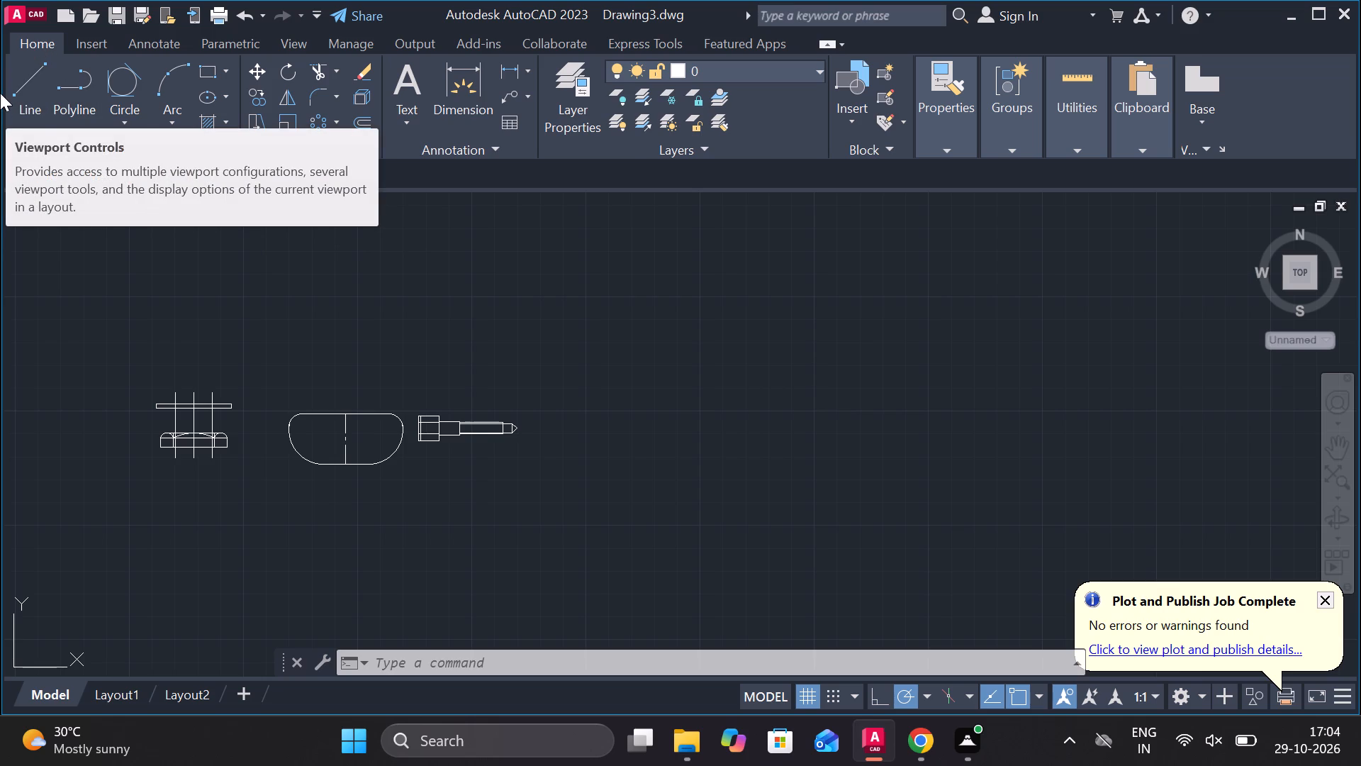
pyautogui.click(33, 80)
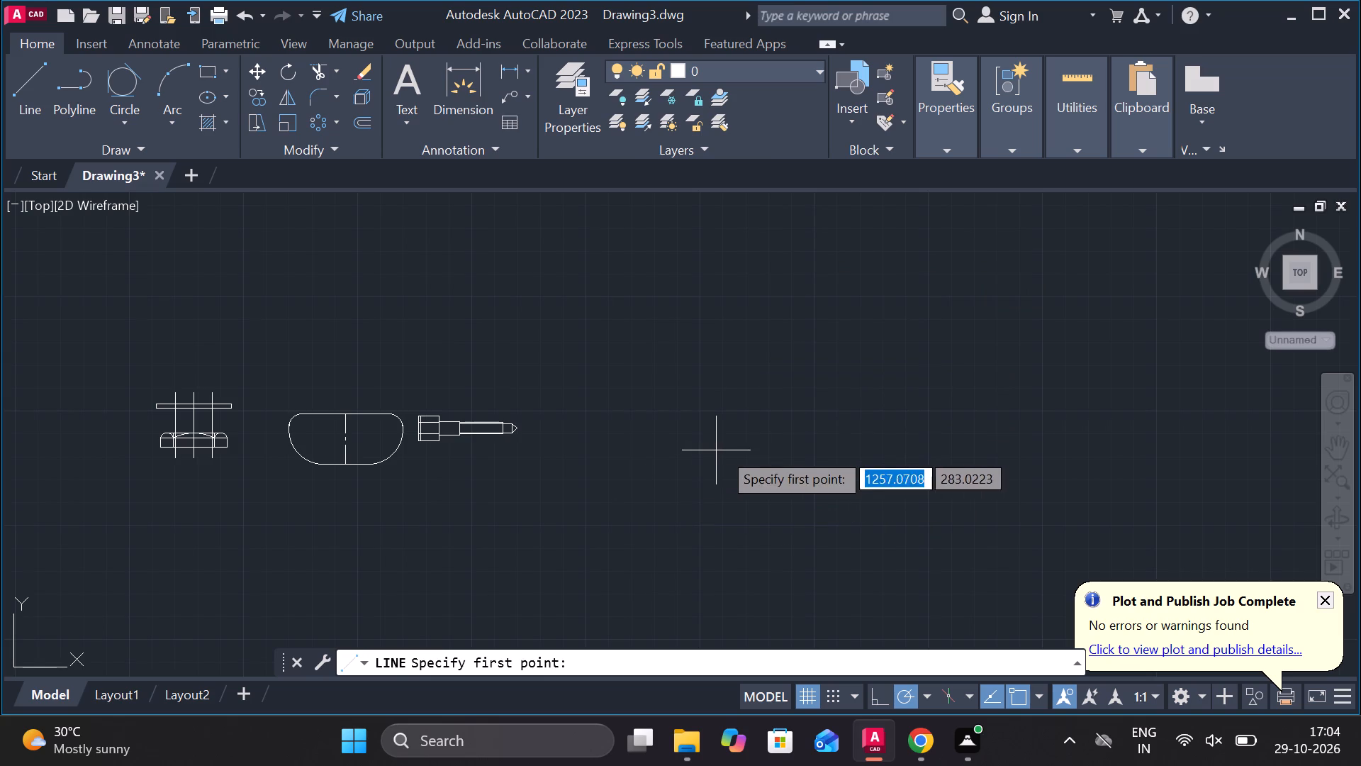
pyautogui.click(617, 348)
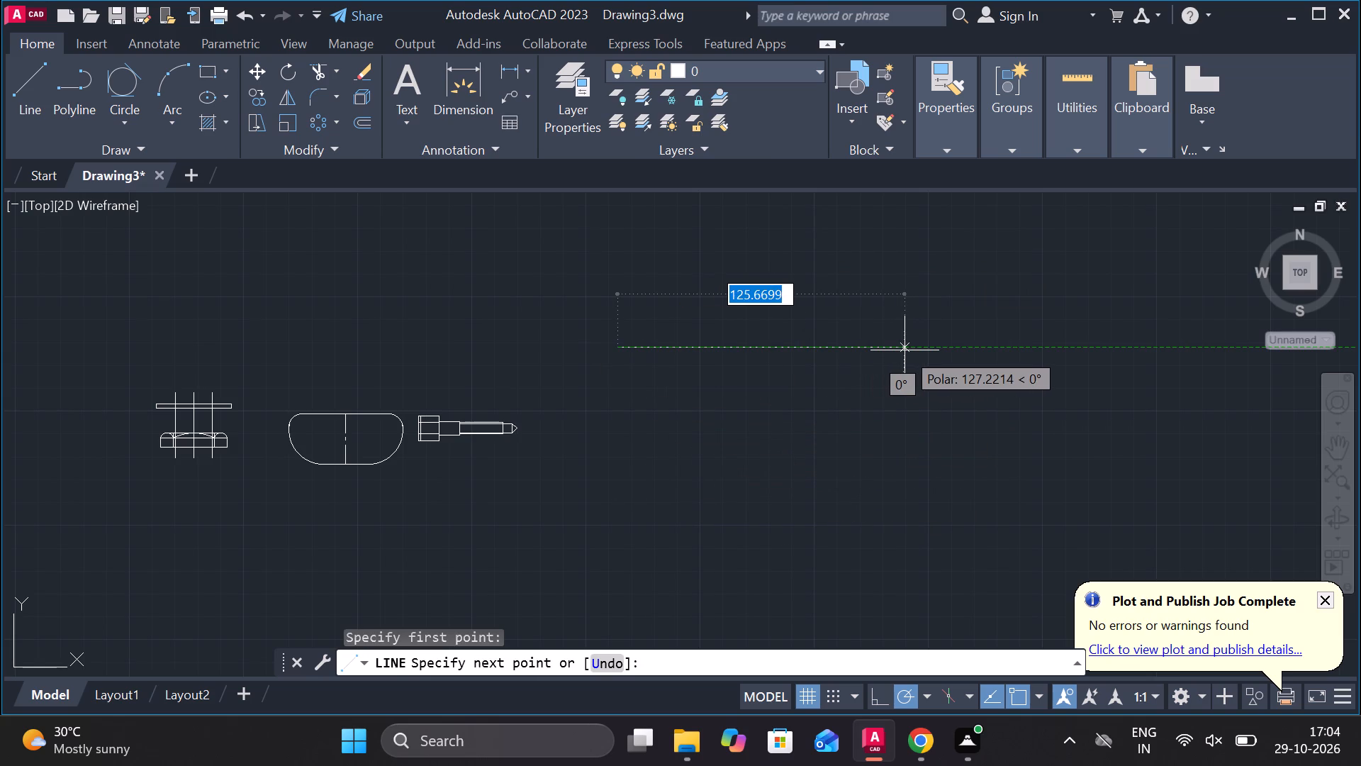
pyautogui.write('24')
pyautogui.press('Return')
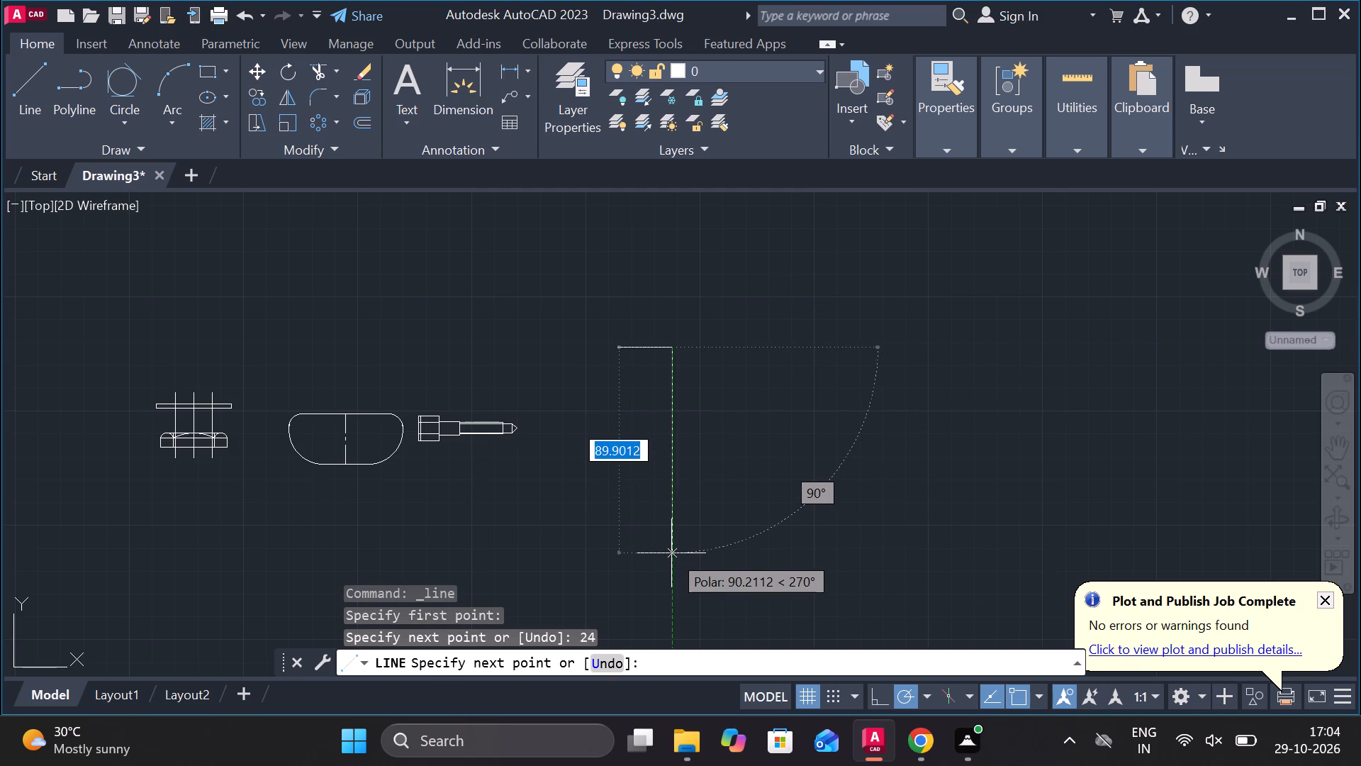
pyautogui.press('8')
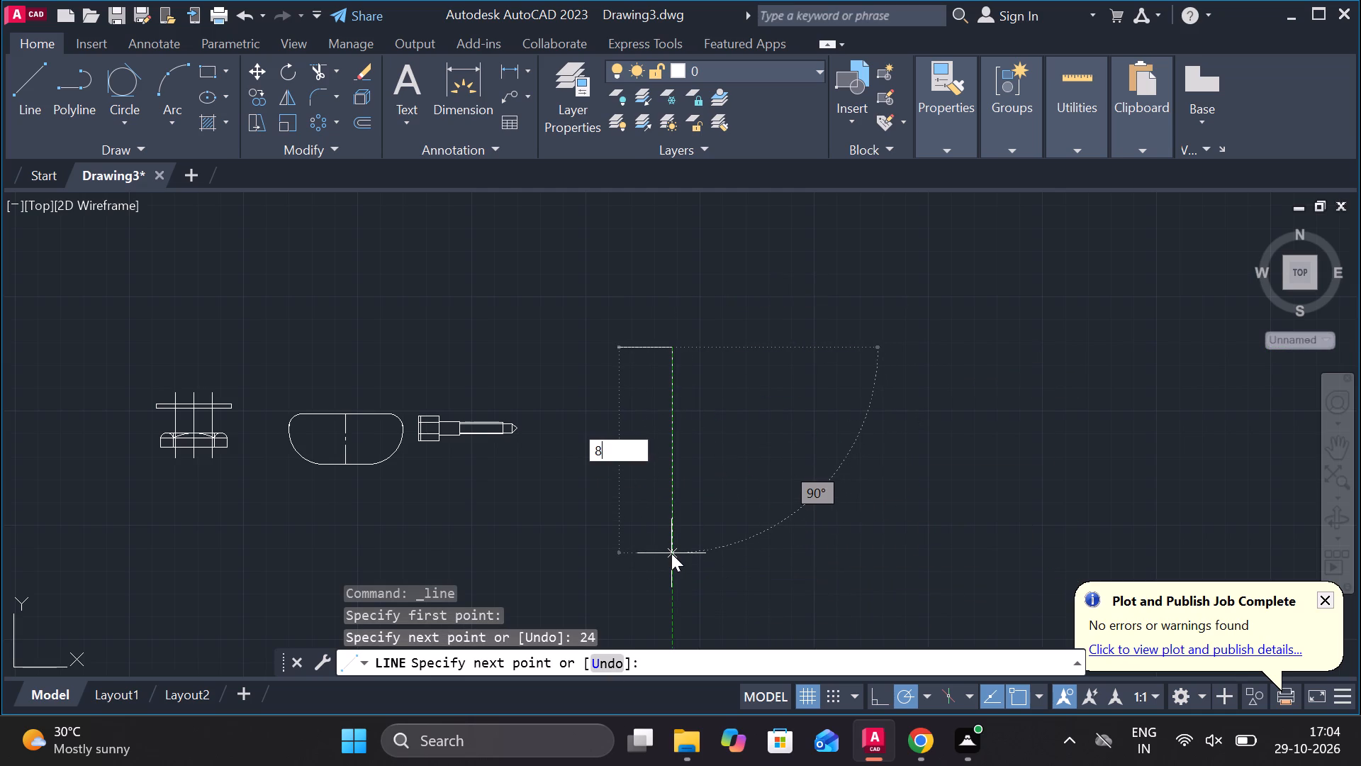
pyautogui.press('Return')
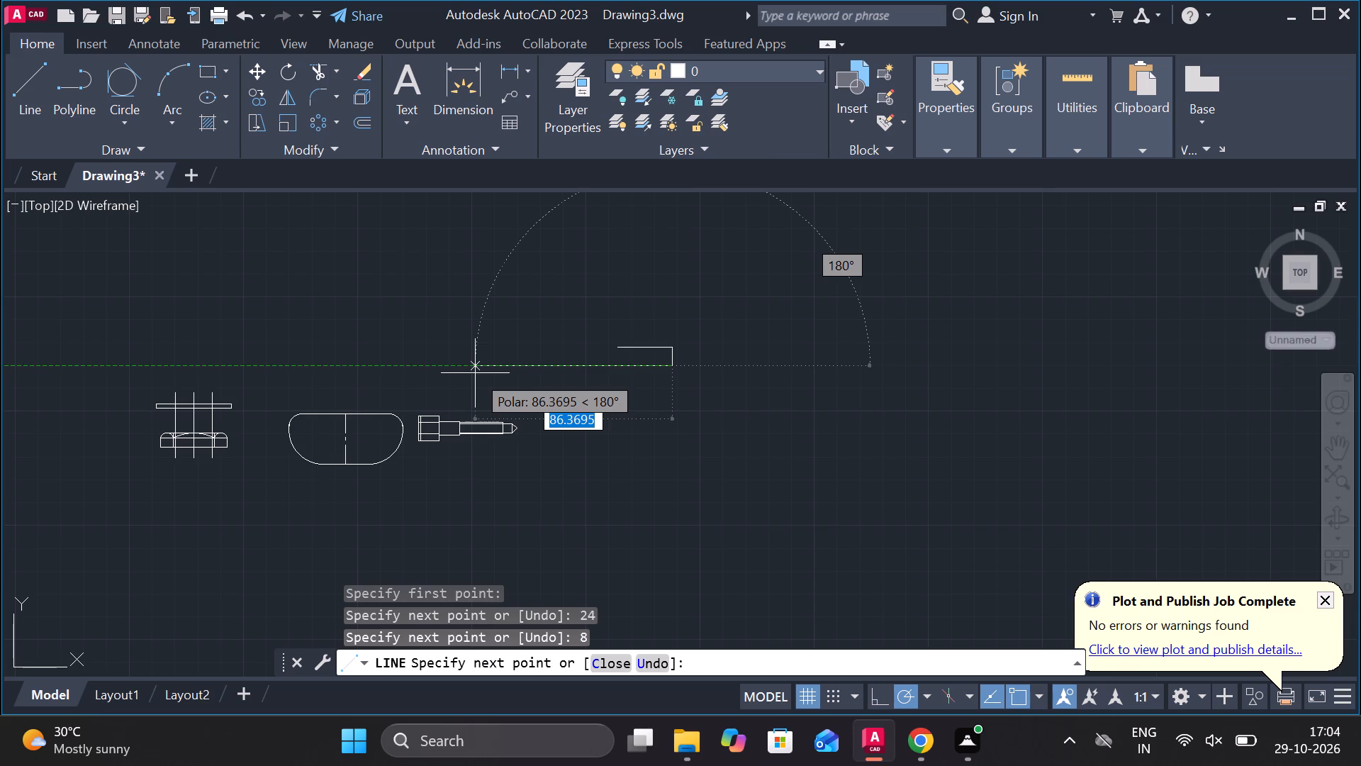
pyautogui.write('24')
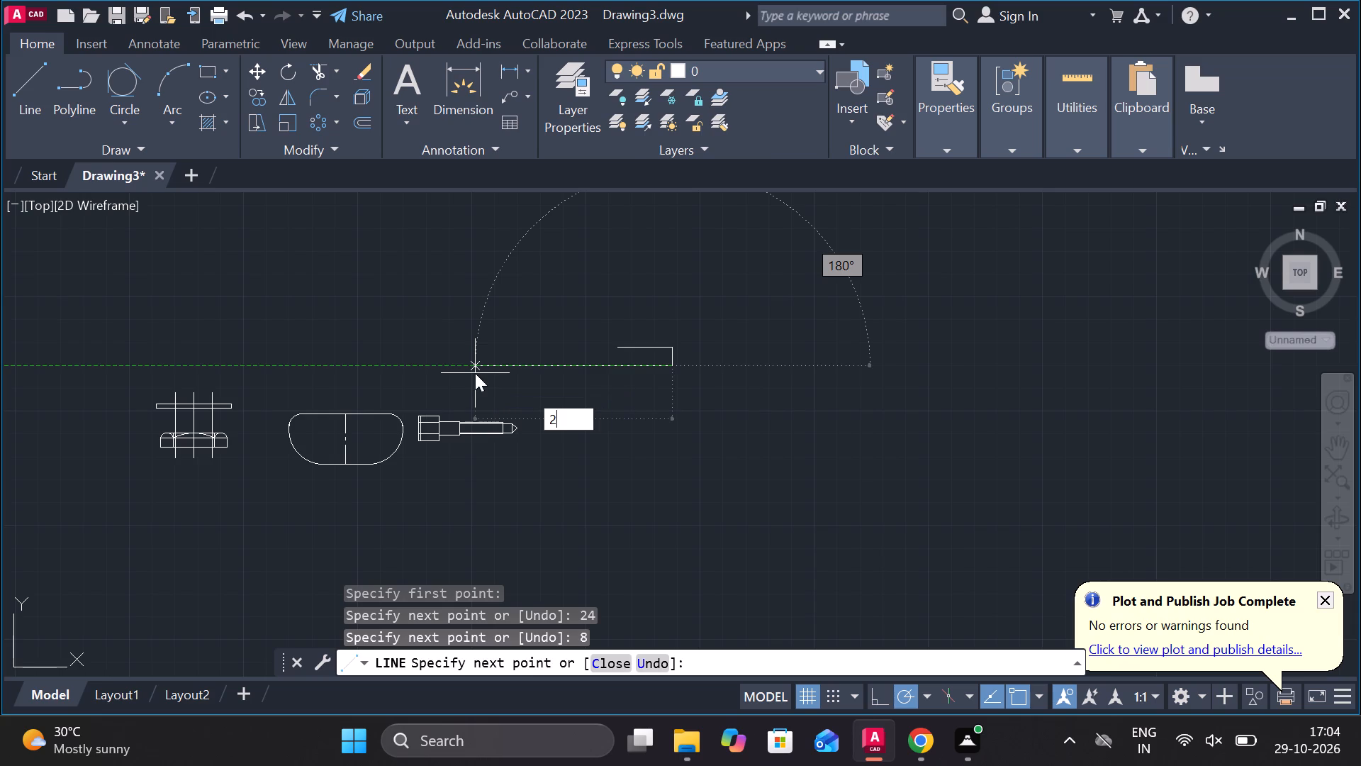
pyautogui.press('Return')
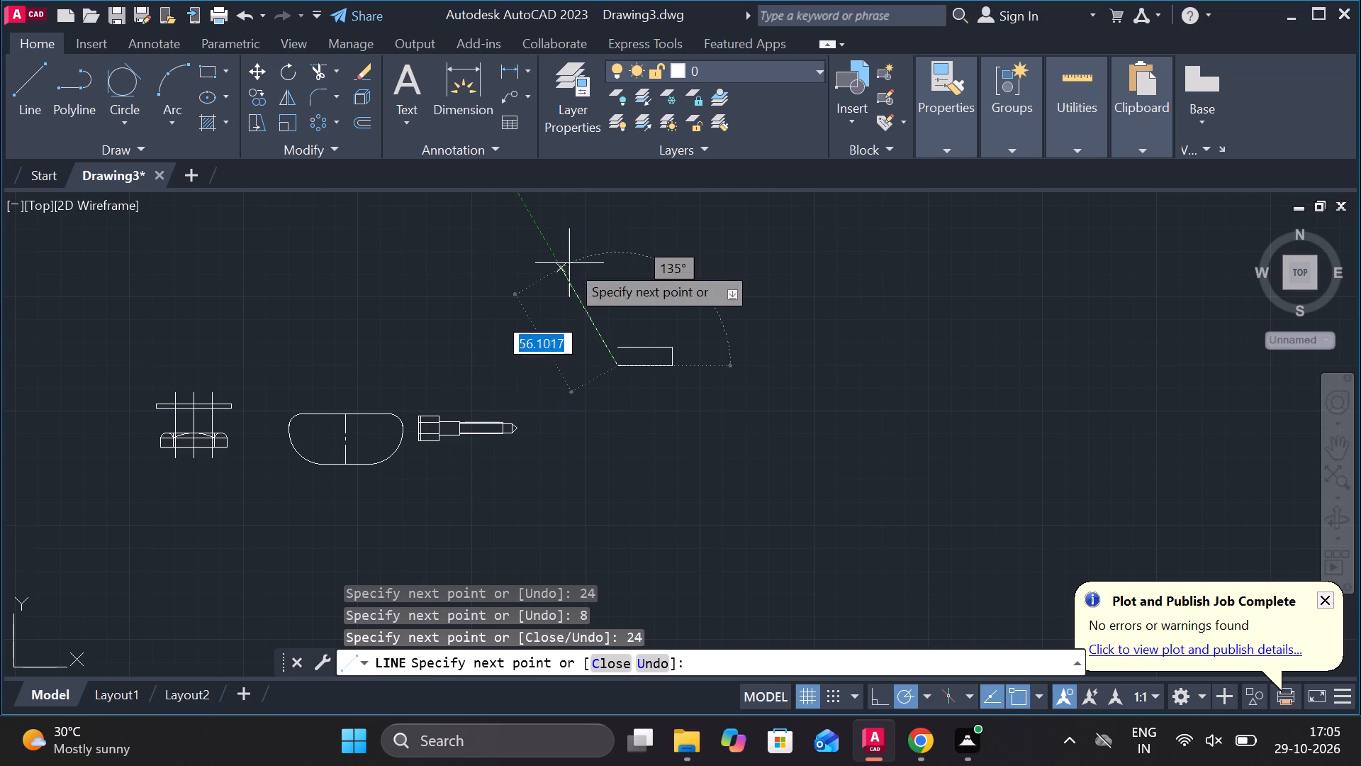
pyautogui.click(615, 345)
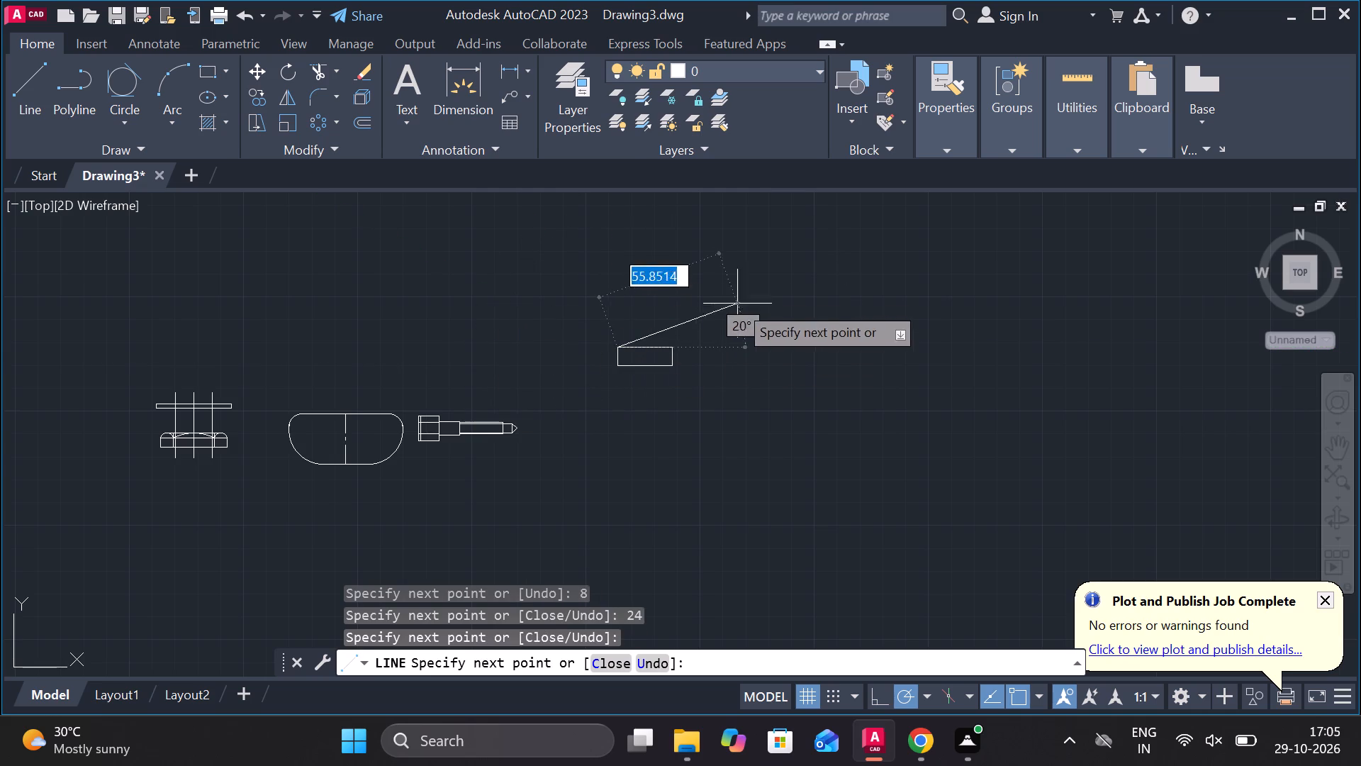
pyautogui.press('Escape')
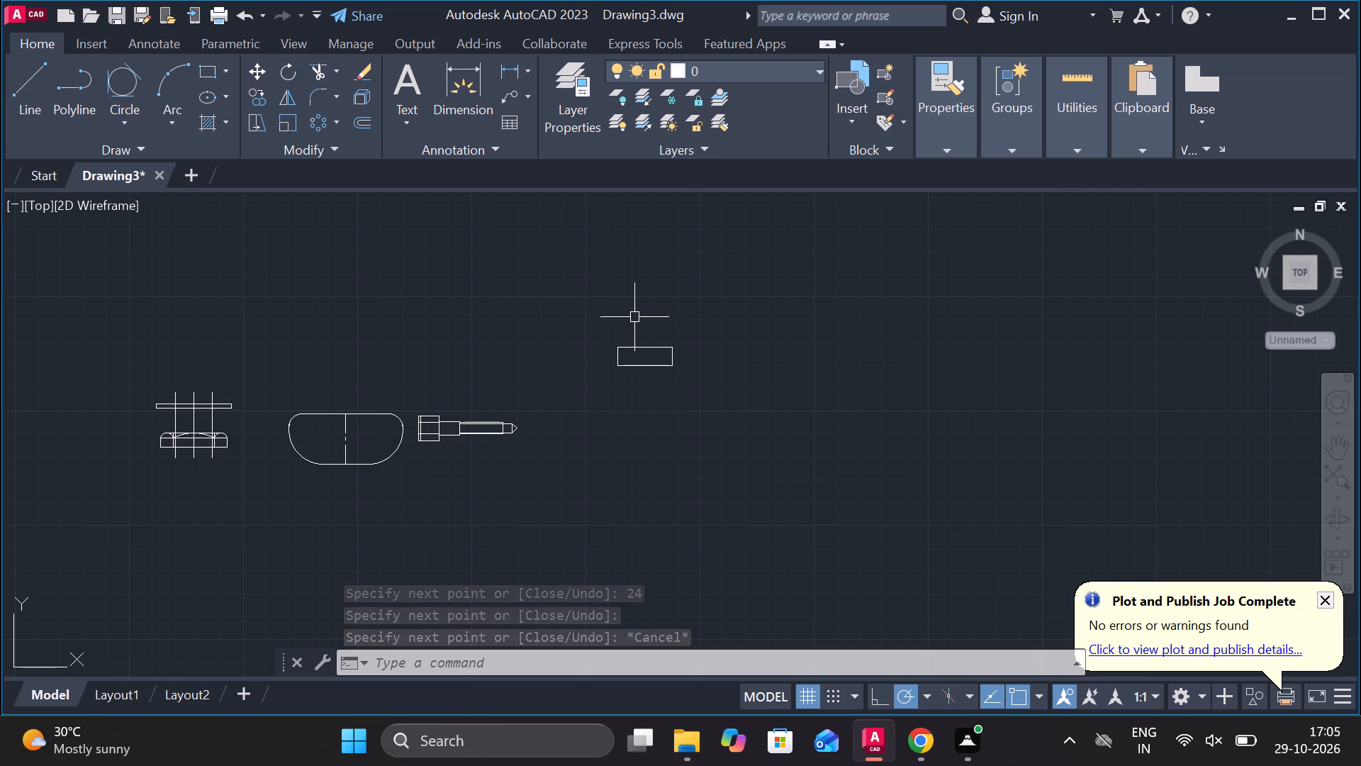
# Draw a second closed rectangle of 27 x 11 from lines, apart from and slightly higher than the 24 x 8 rectangle.
pyautogui.click(21, 89)
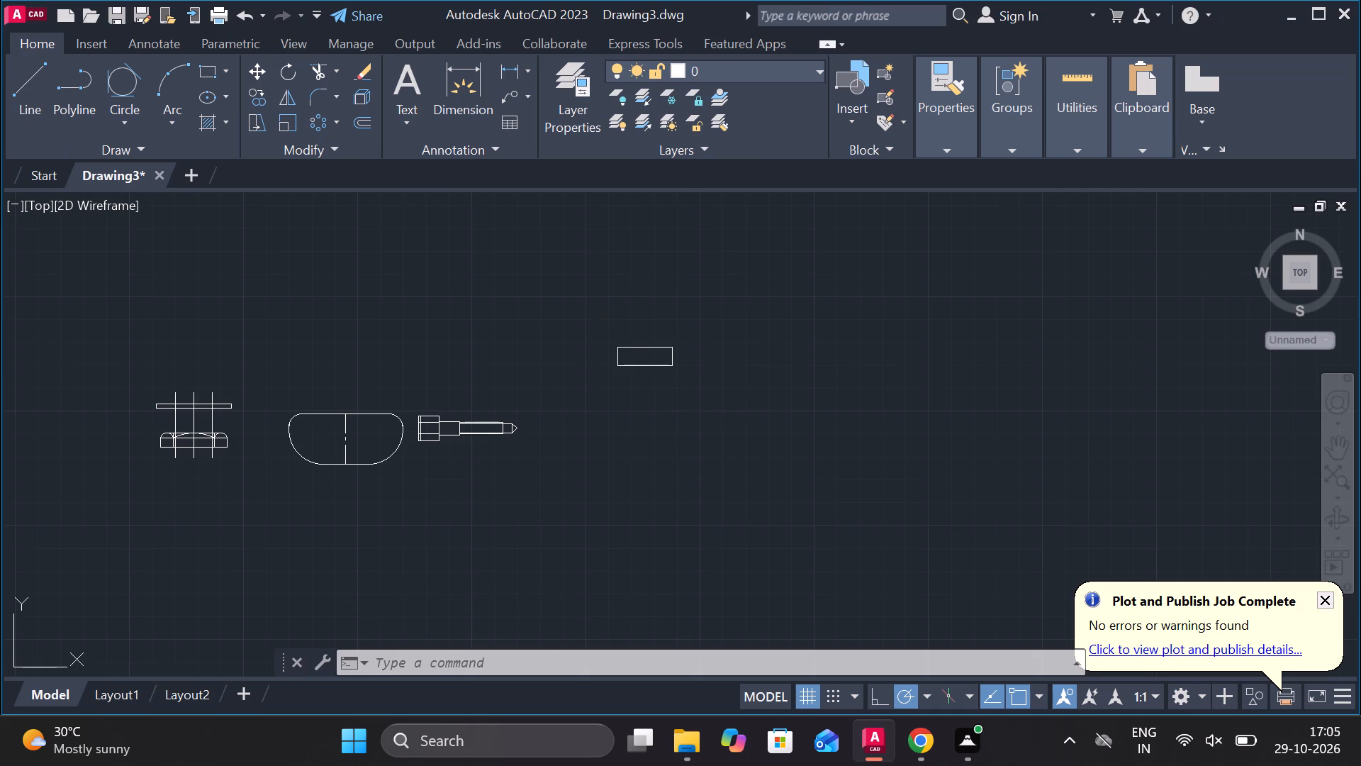
pyautogui.click(823, 312)
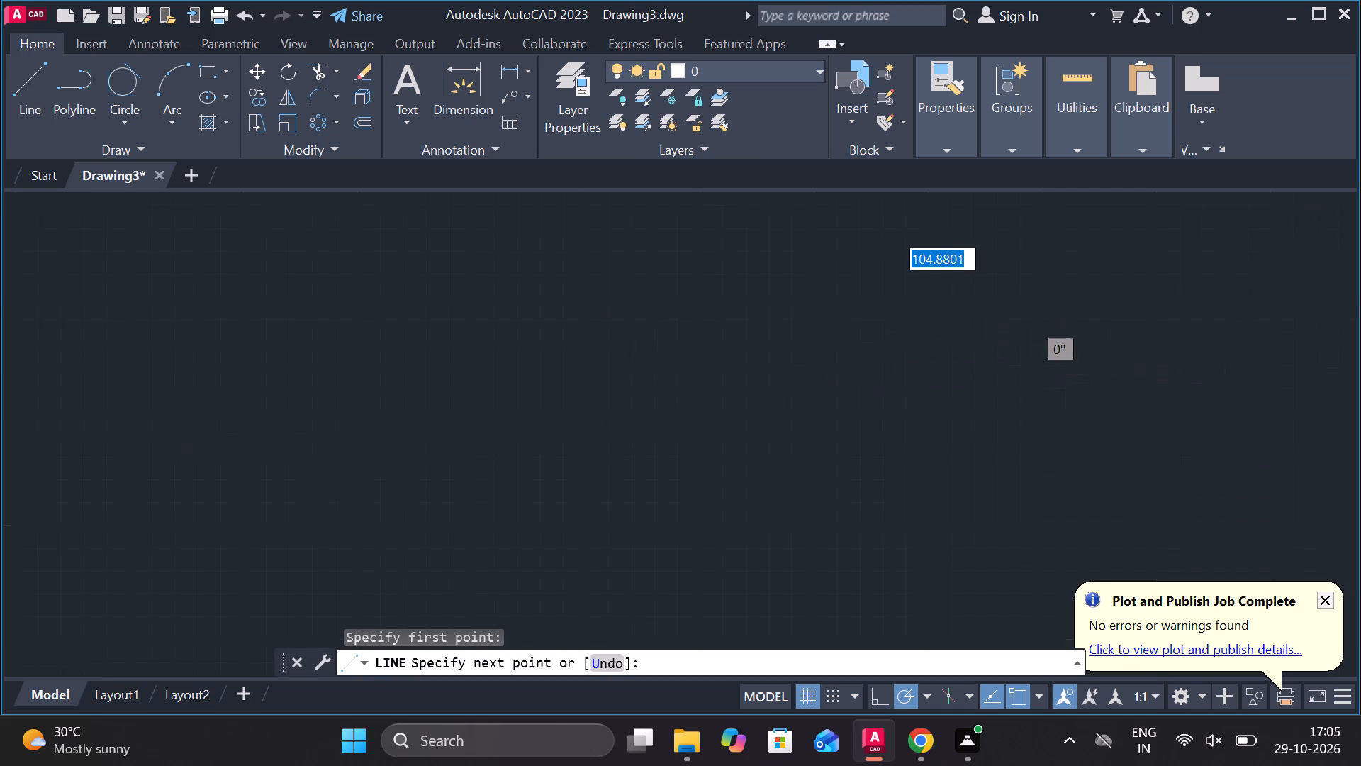
pyautogui.press('2')
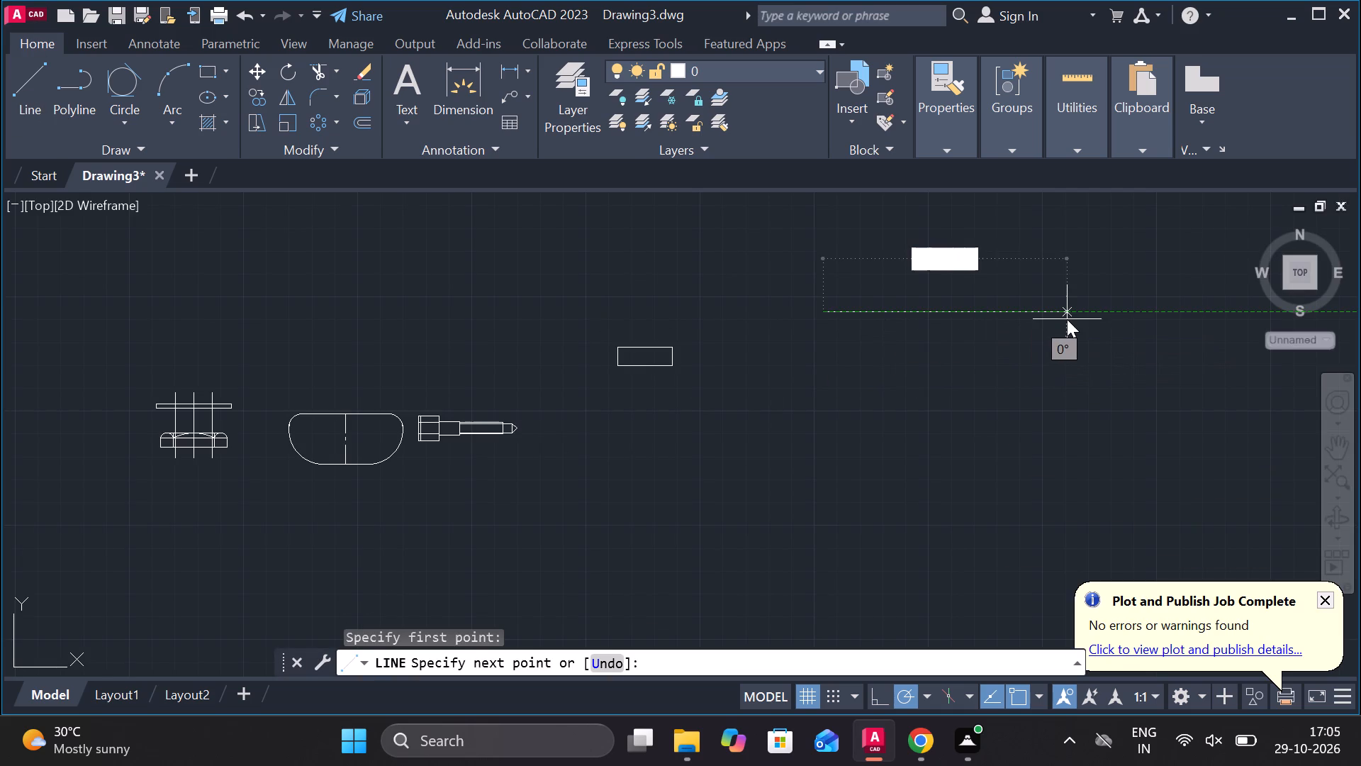
pyautogui.press('7')
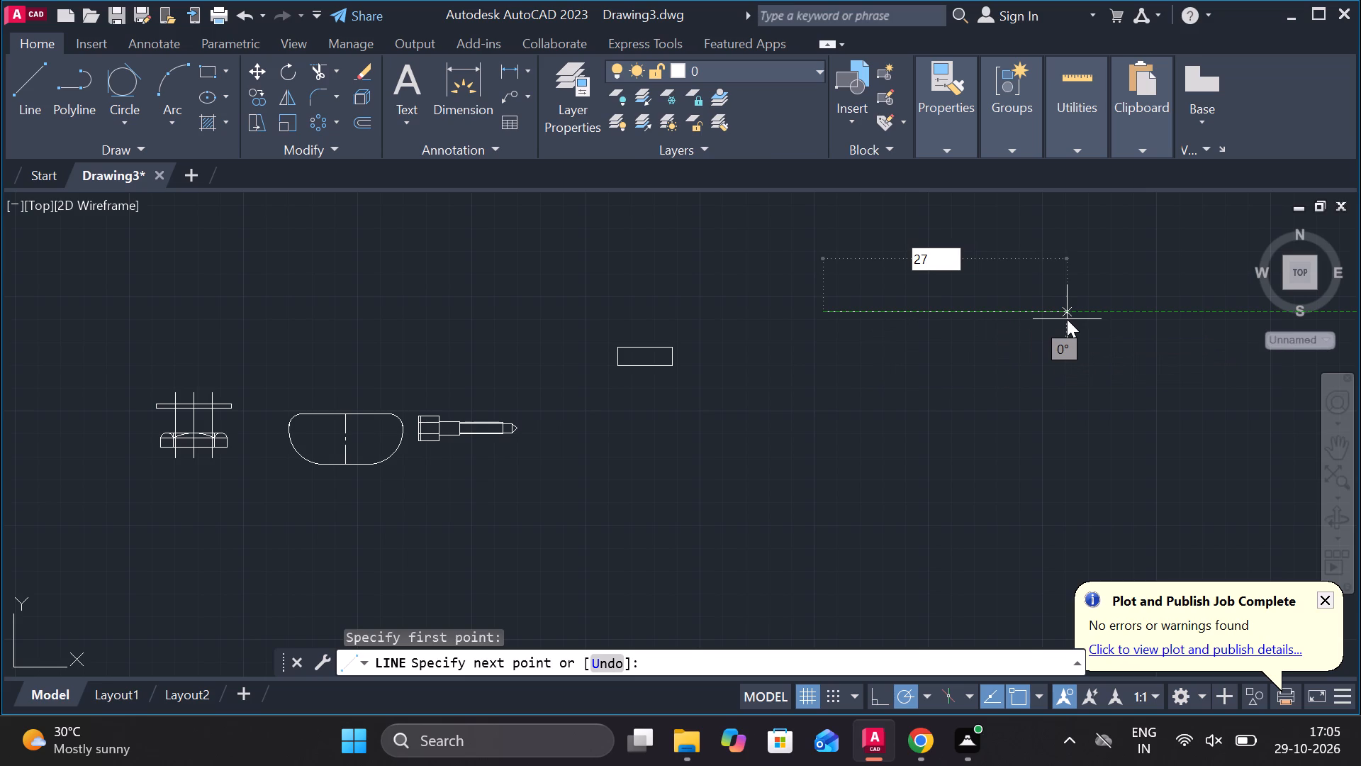
pyautogui.press('Return')
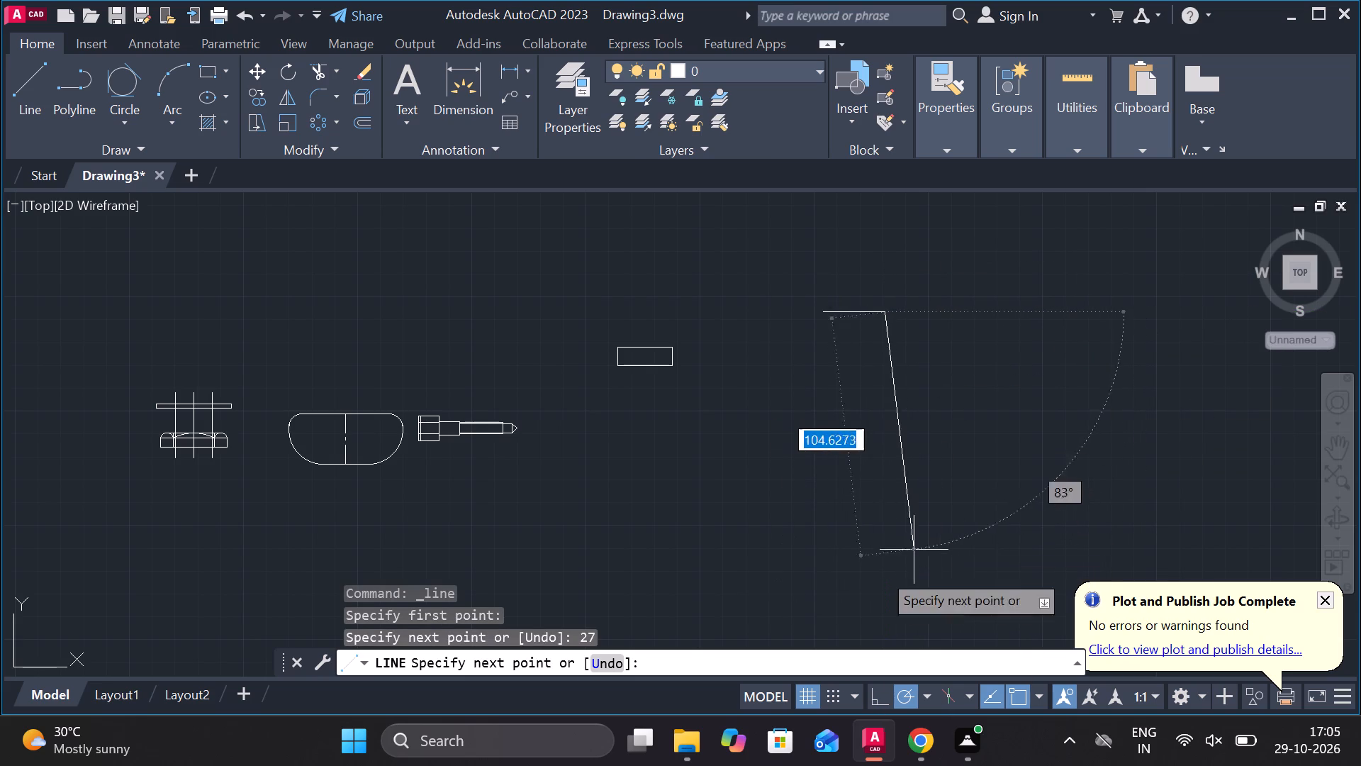
pyautogui.write('11')
pyautogui.press('Return')
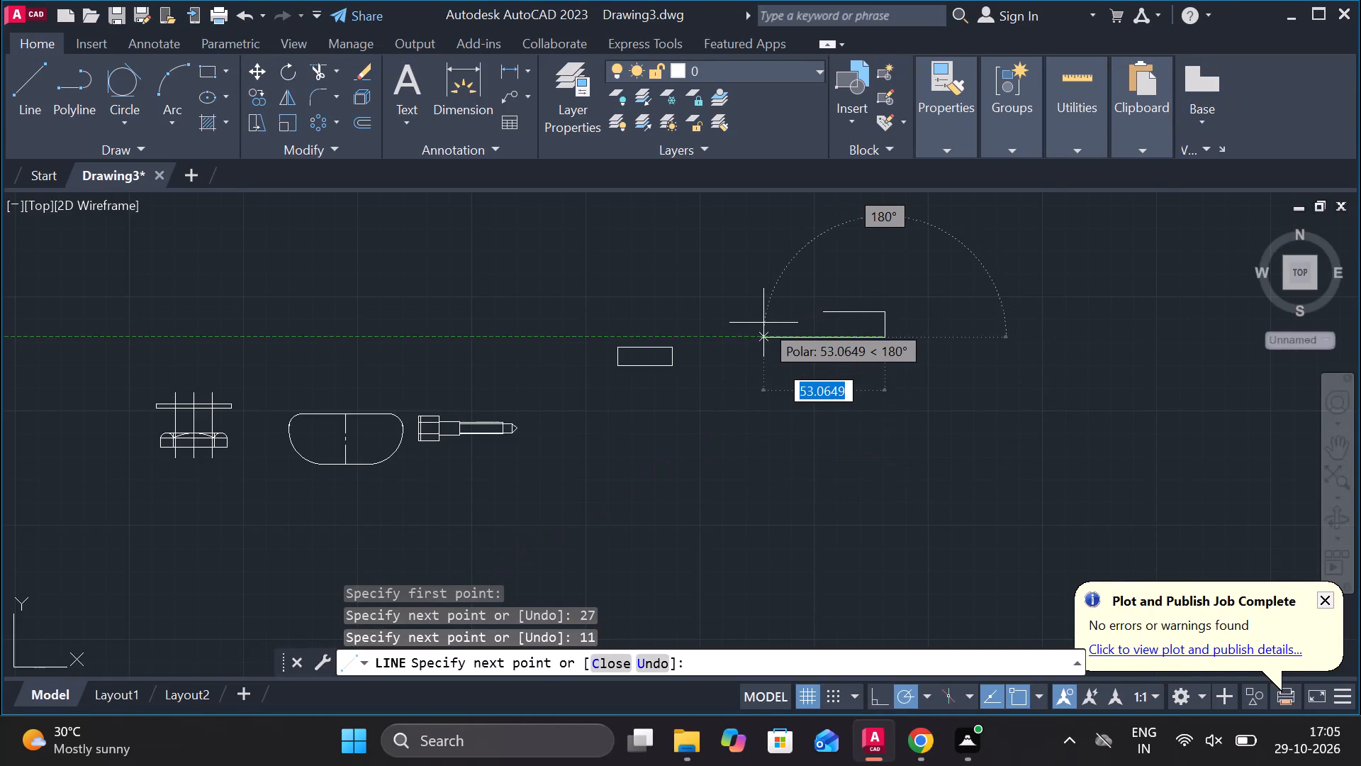
pyautogui.press('2')
pyautogui.press('7')
pyautogui.press('Return')
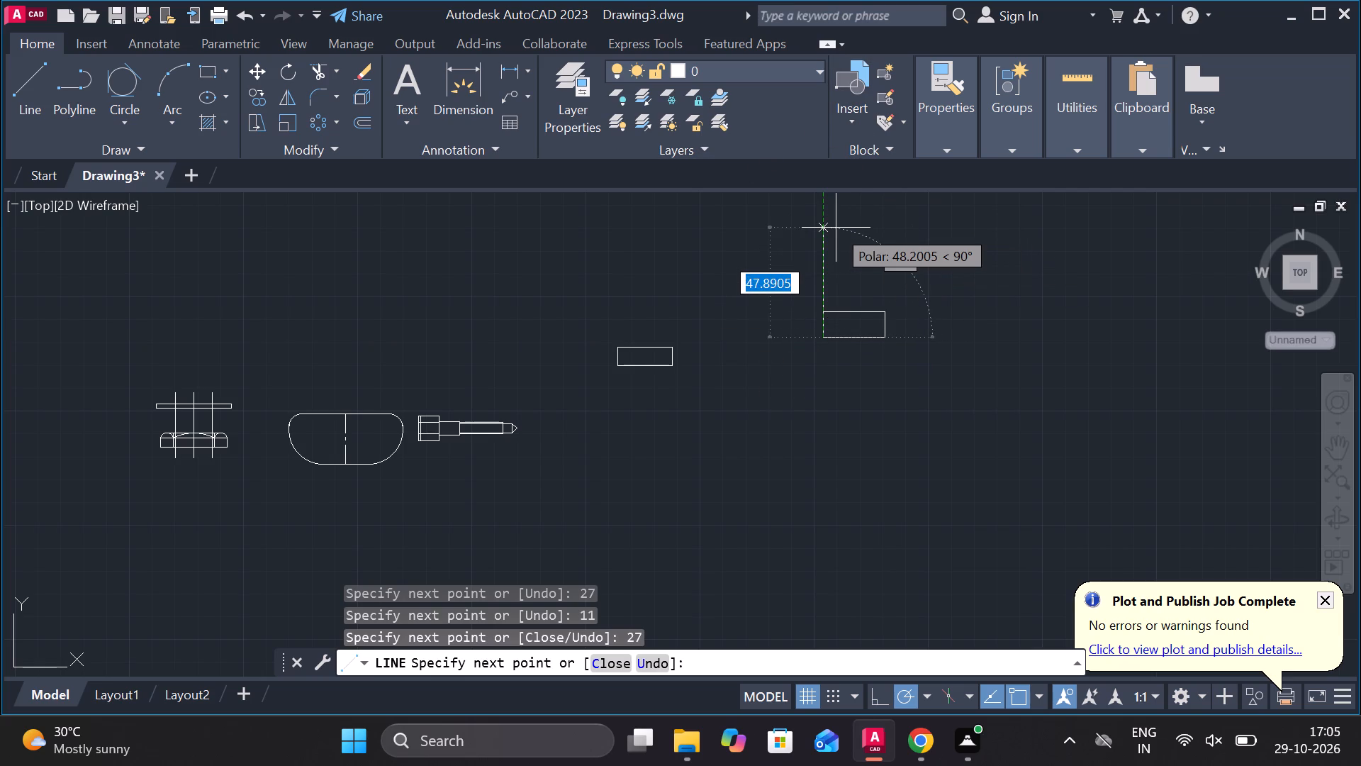
pyautogui.press('c')
pyautogui.press('Return')
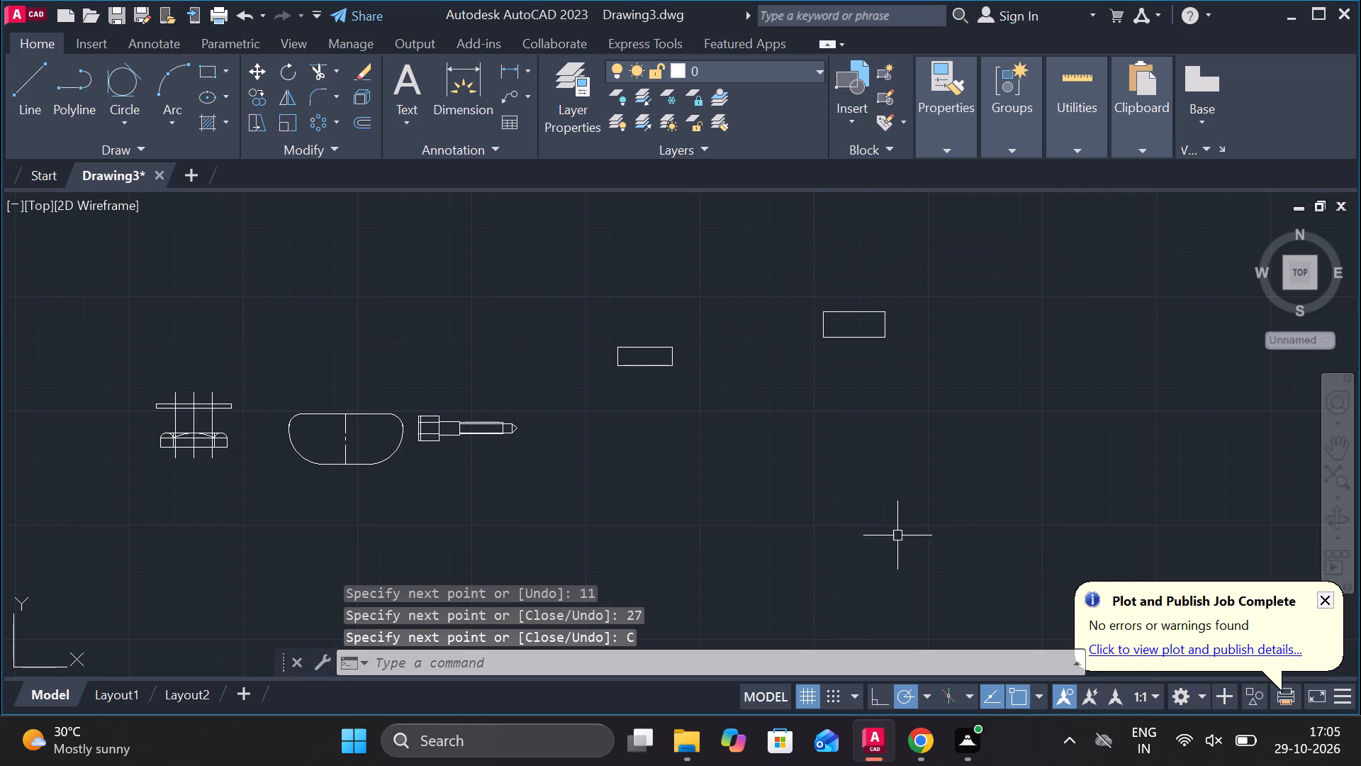
# Draw a vertical centre line about 34 units long through the middle of the 27 x 11 rectangle, extending past both long edges.
pyautogui.scroll(2, 870, 302)
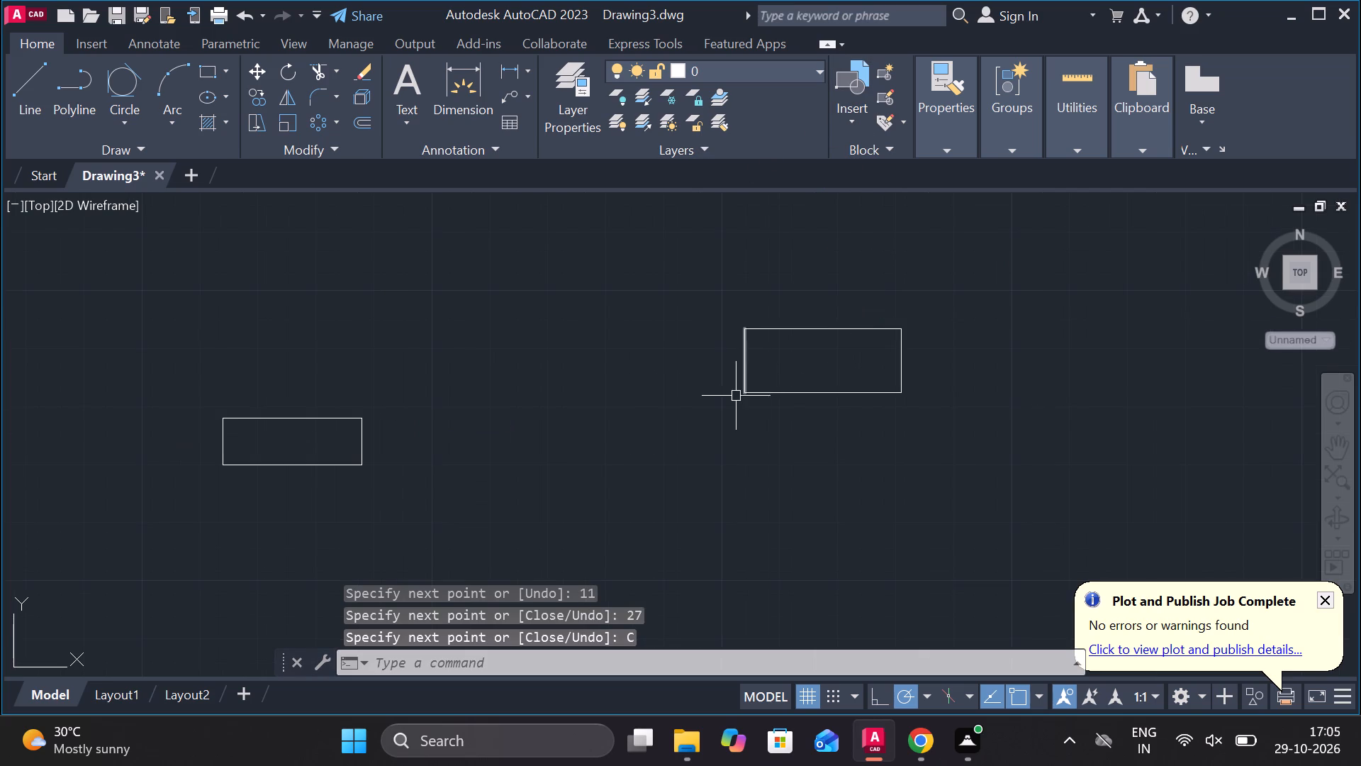
pyautogui.click(34, 91)
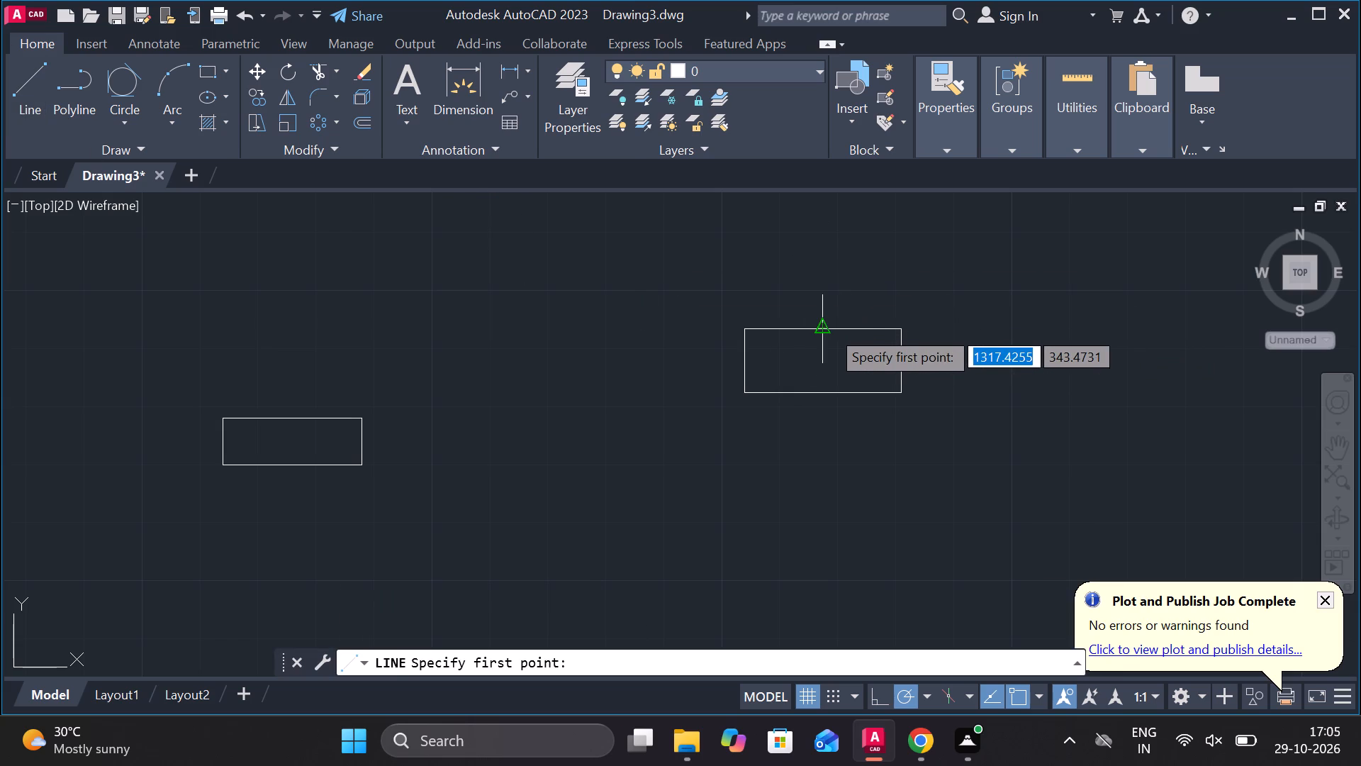
pyautogui.click(828, 244)
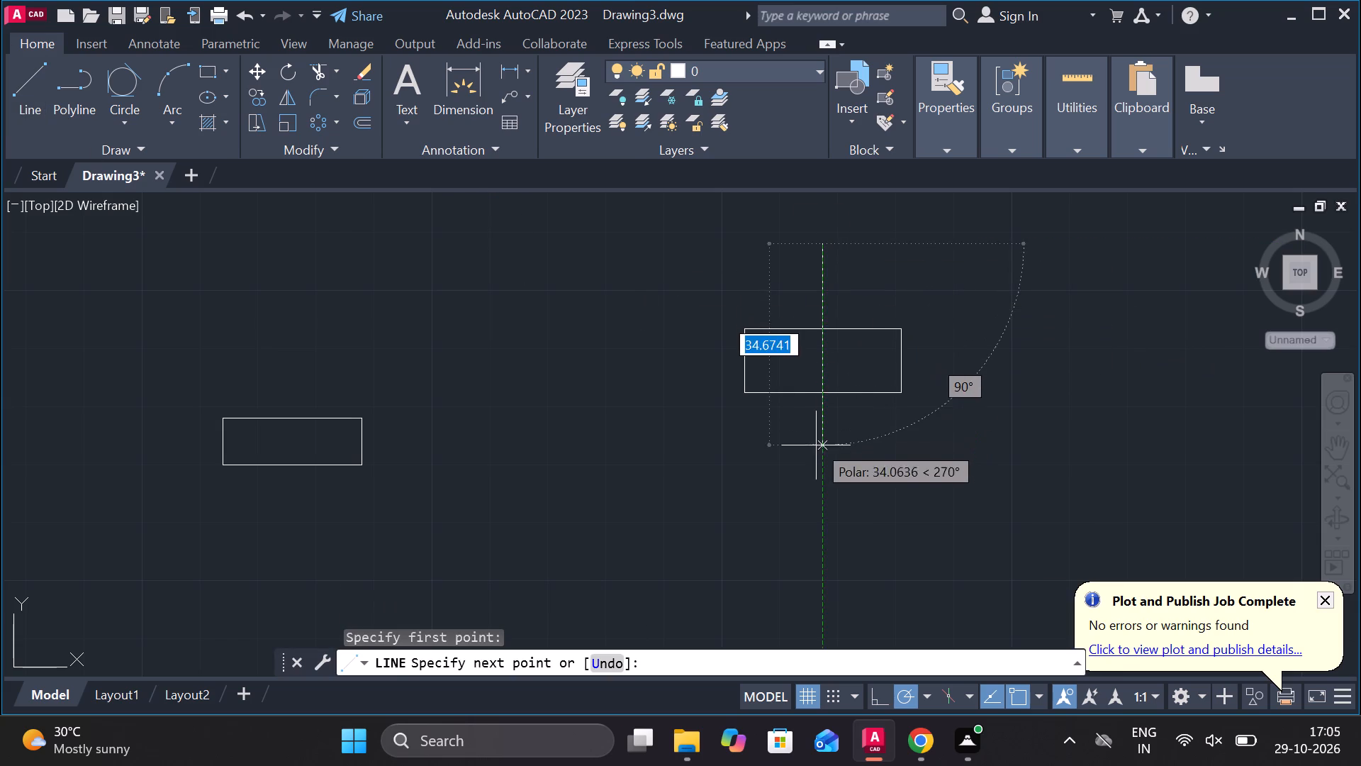
pyautogui.click(816, 445)
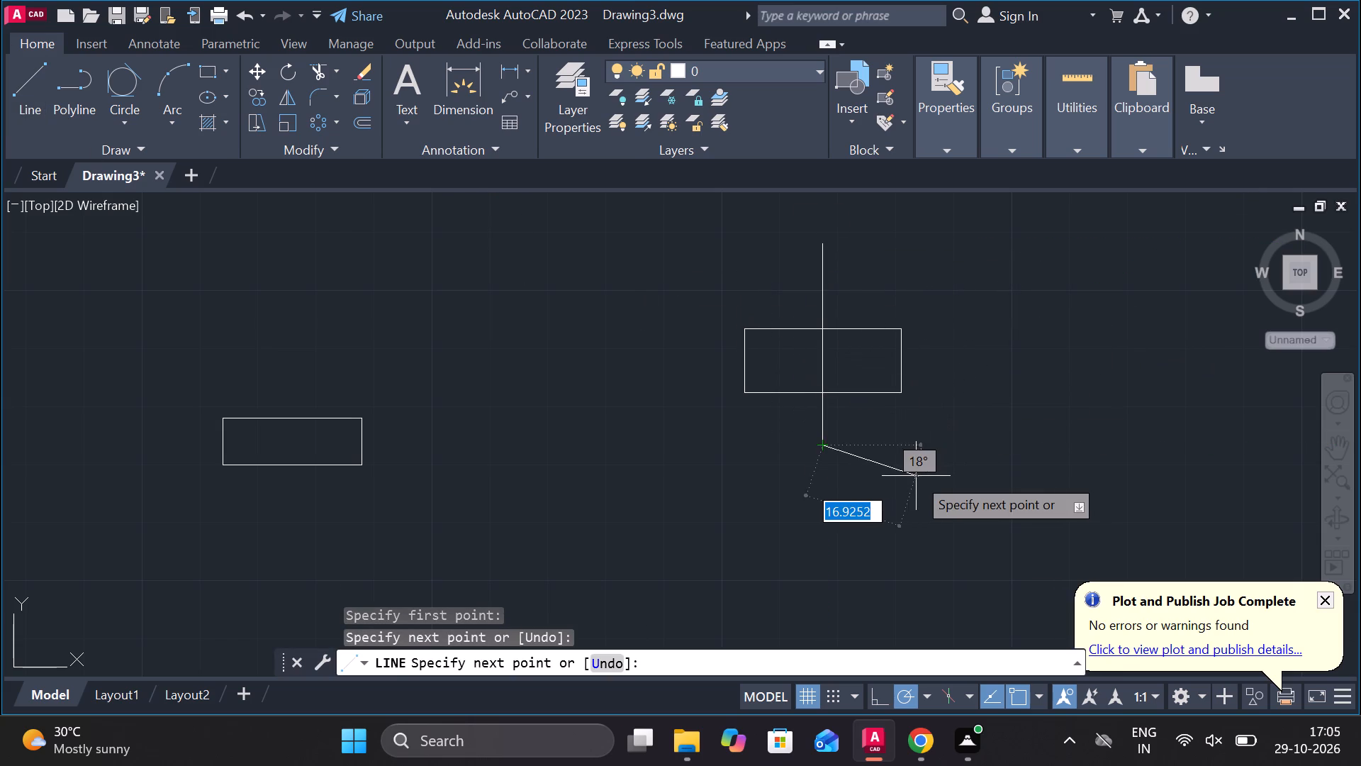
pyautogui.press('Escape')
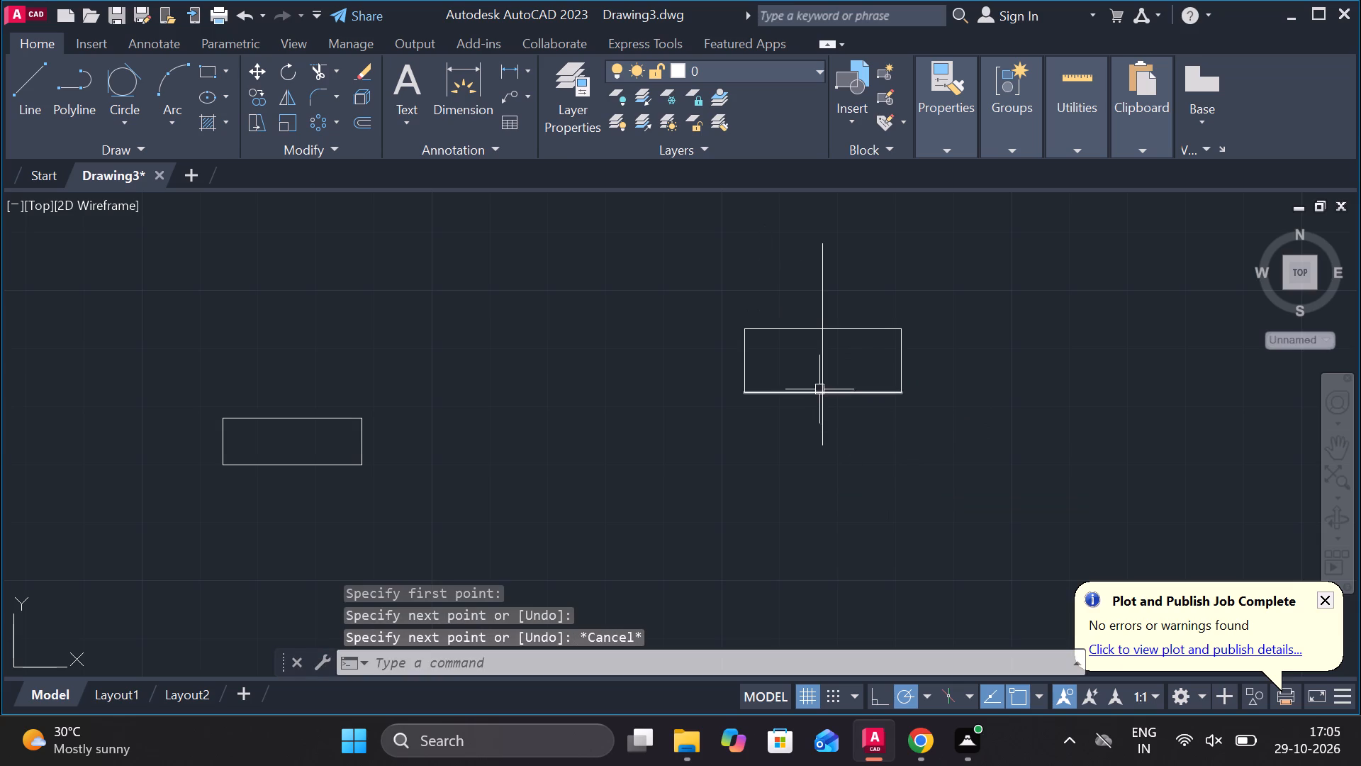
# Copy the vertical centre line of the 27 x 11 rectangle 4.5 units to each side.
pyautogui.click(821, 374)
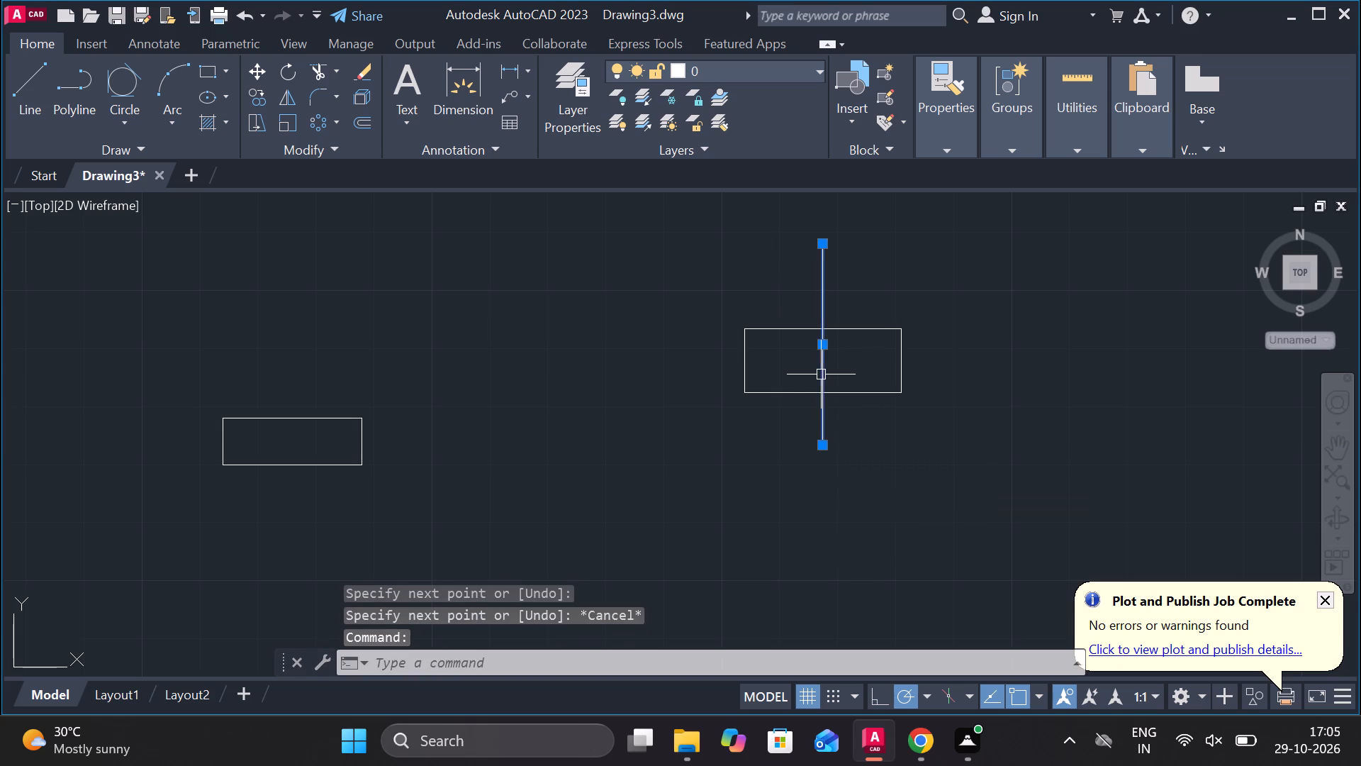
pyautogui.click(264, 99)
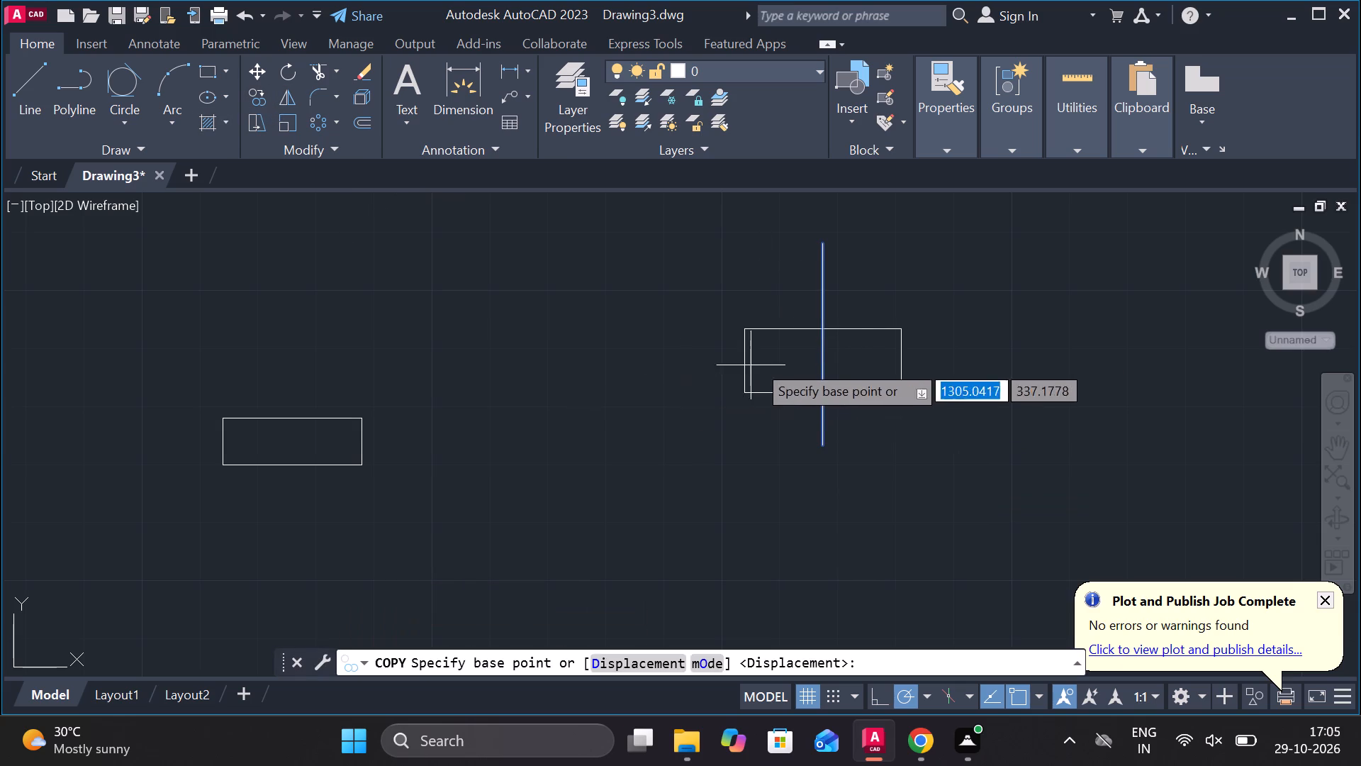
pyautogui.click(823, 343)
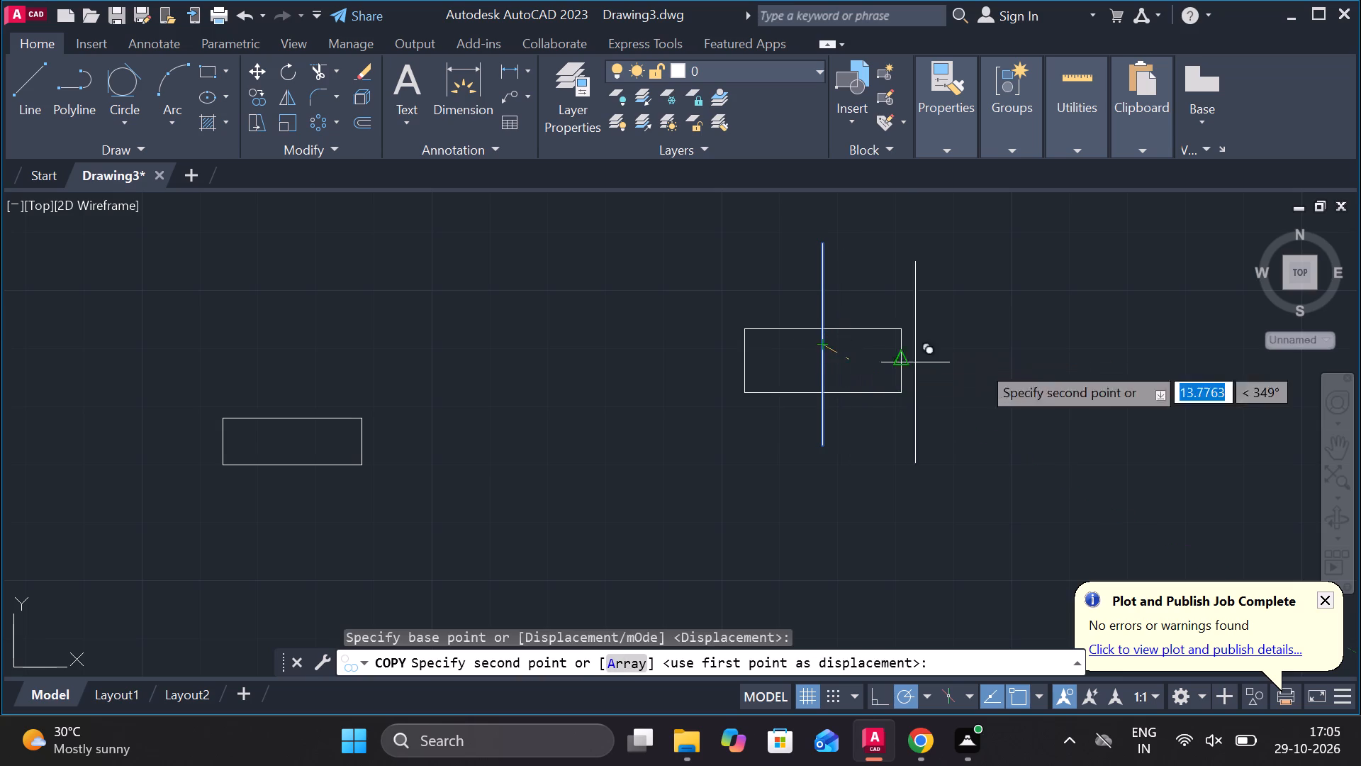
pyautogui.write('4.5')
pyautogui.press('Return')
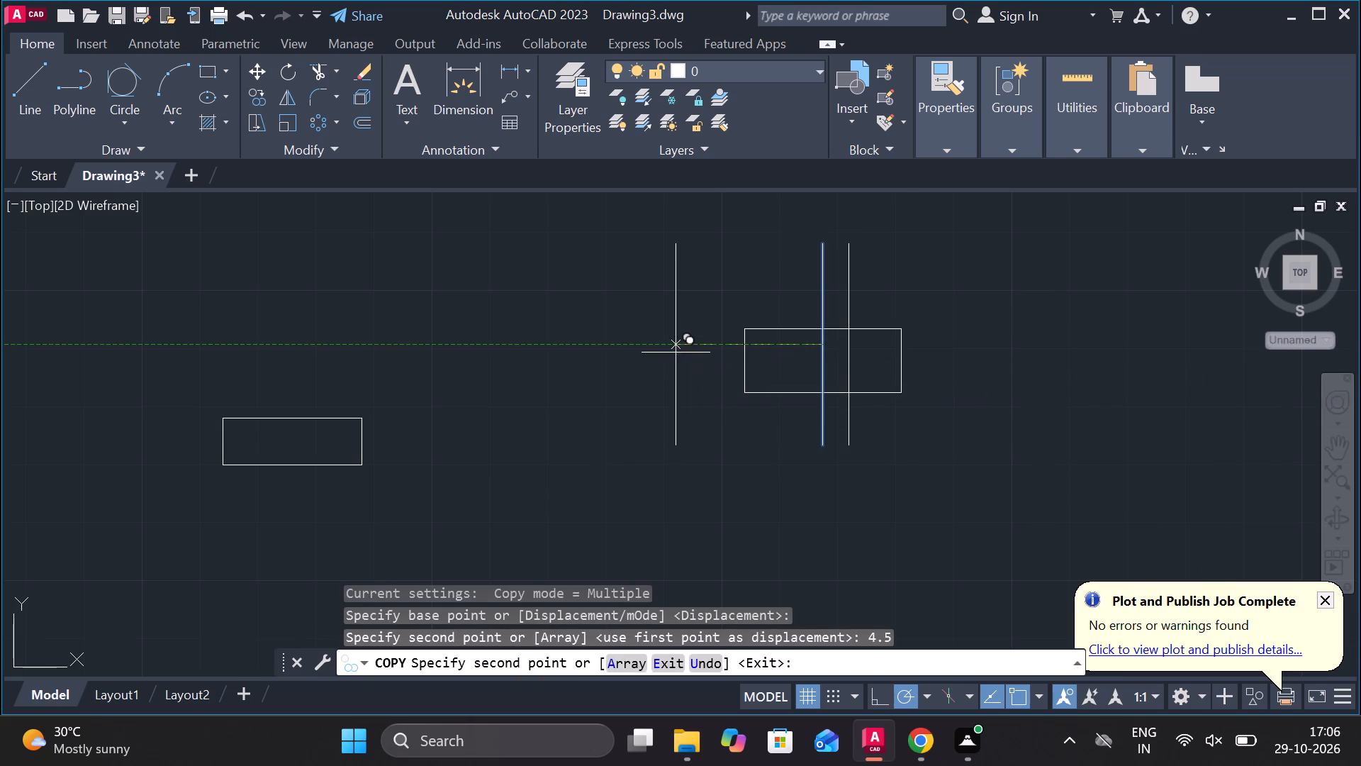
pyautogui.press('4')
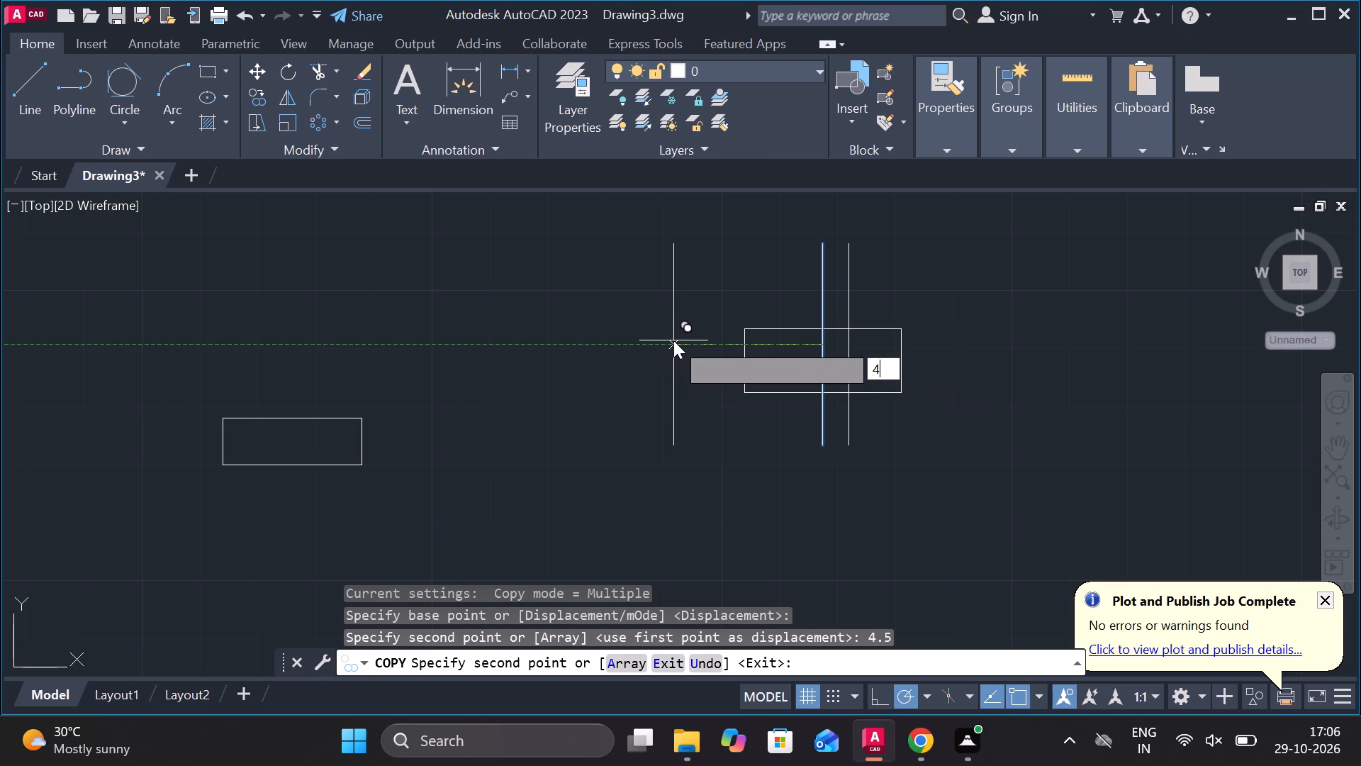
pyautogui.write('.5')
pyautogui.press('Return')
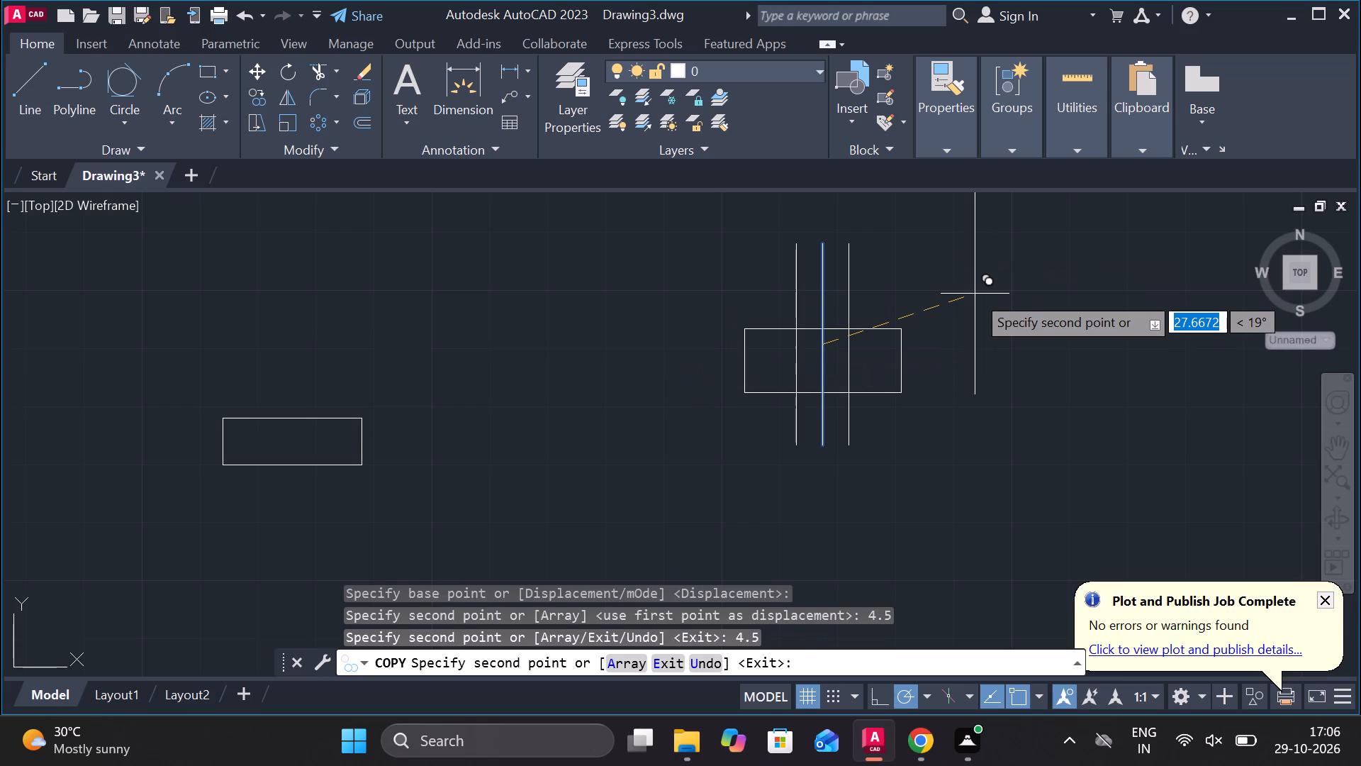
pyautogui.press('Escape')
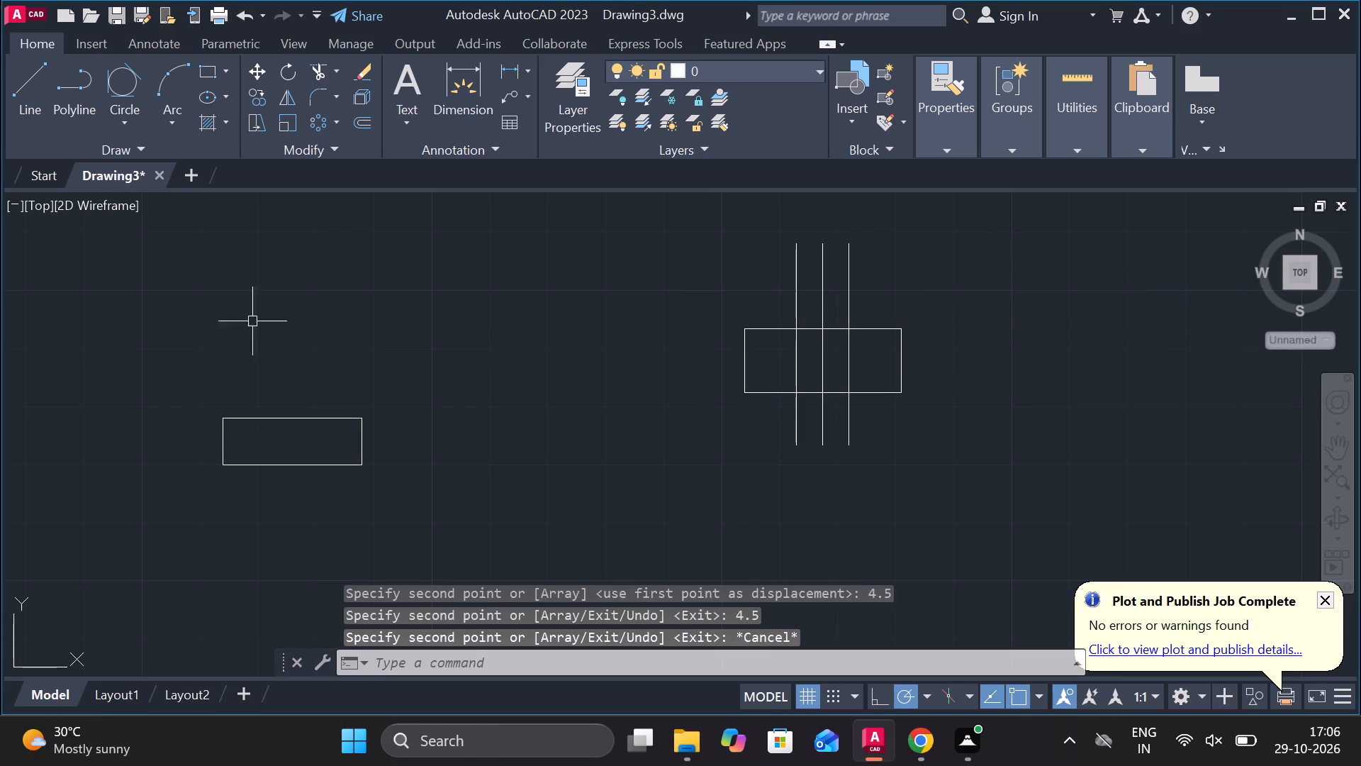
# Trim the ends of the three vertical lines that extend above and below the 27 x 11 rectangle.
pyautogui.click(311, 62)
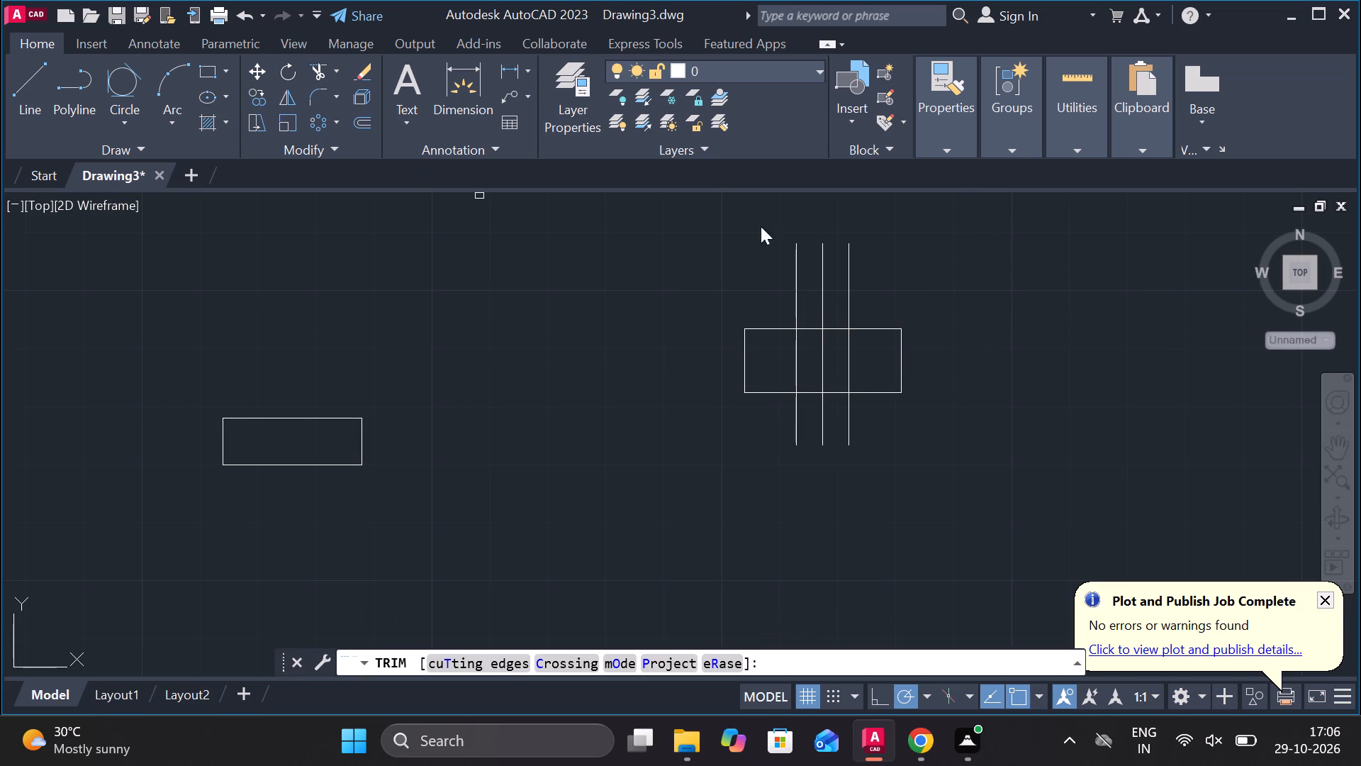
pyautogui.click(772, 292)
pyautogui.moveTo(785, 292); pyautogui.dragTo(887, 287)
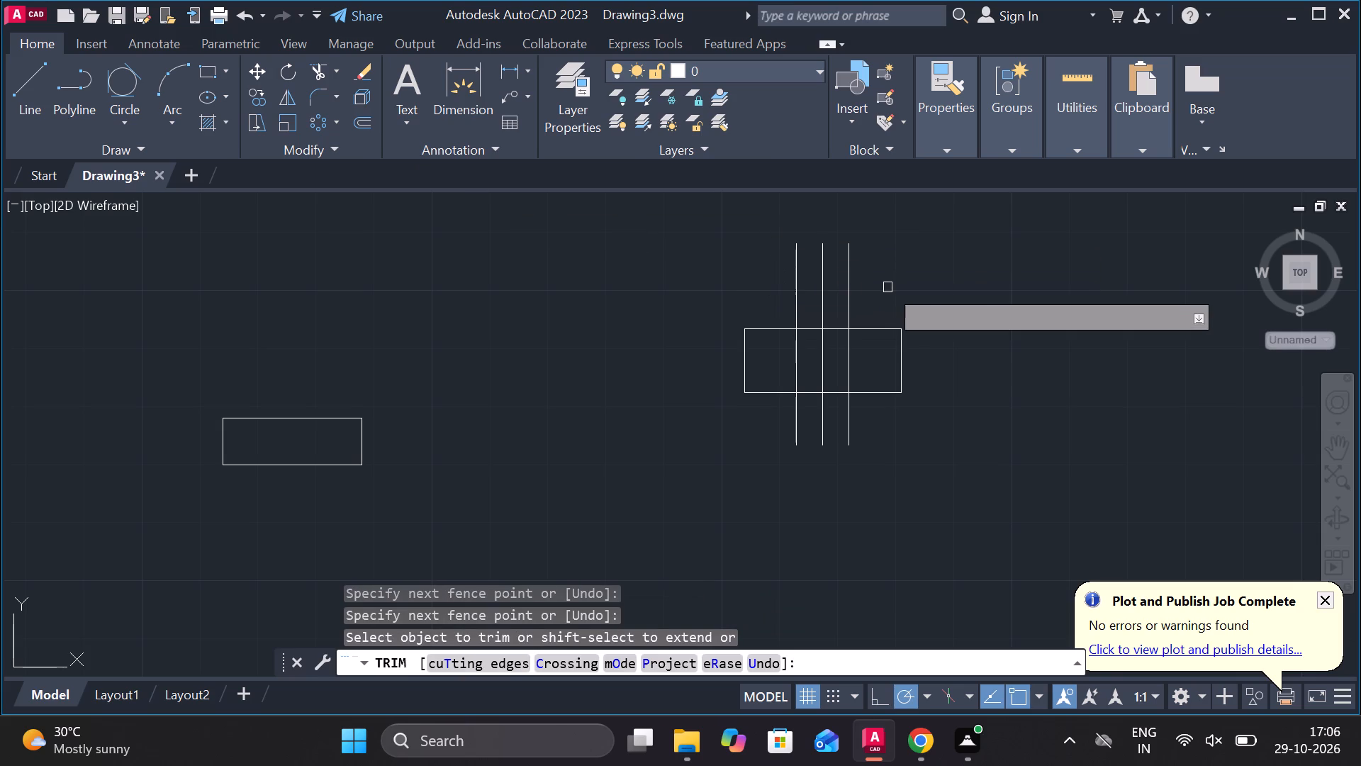
pyautogui.moveTo(768, 300); pyautogui.dragTo(900, 284)
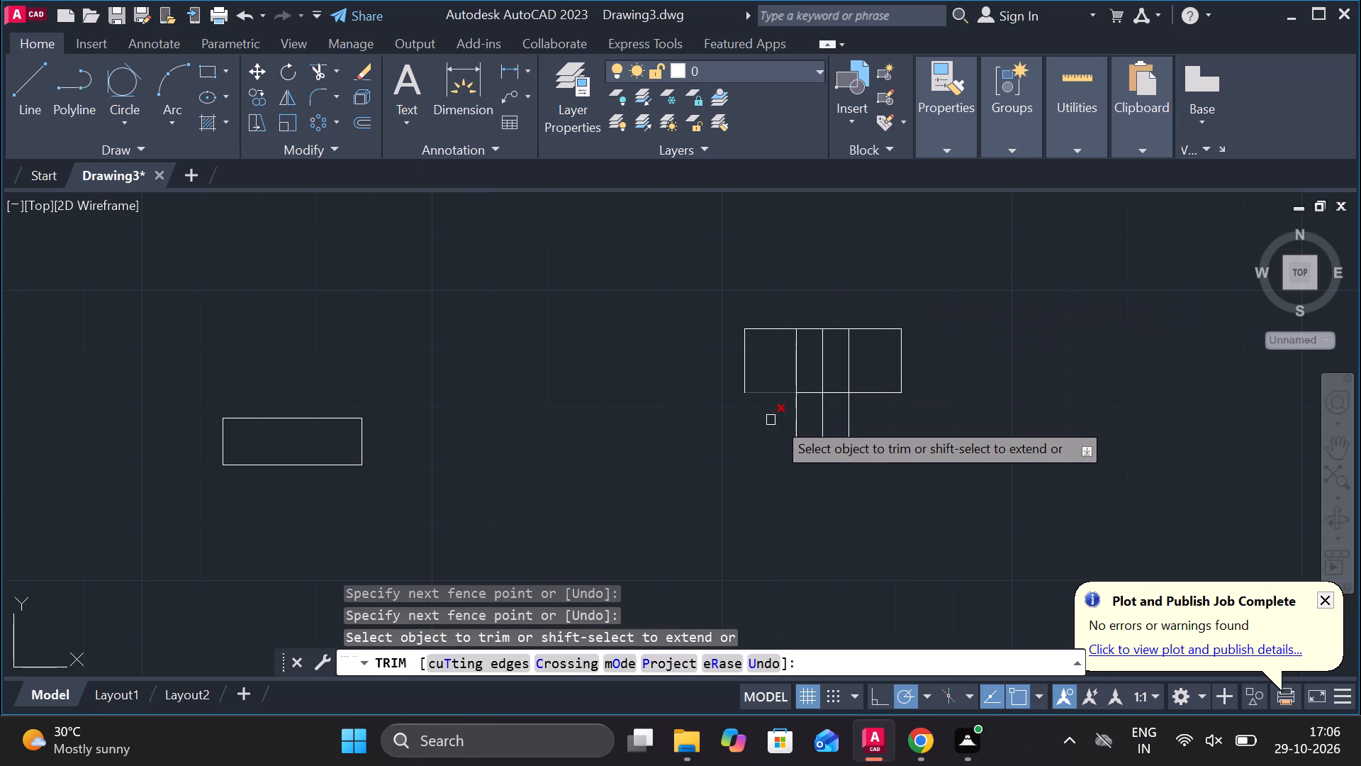
pyautogui.moveTo(777, 420); pyautogui.dragTo(880, 407)
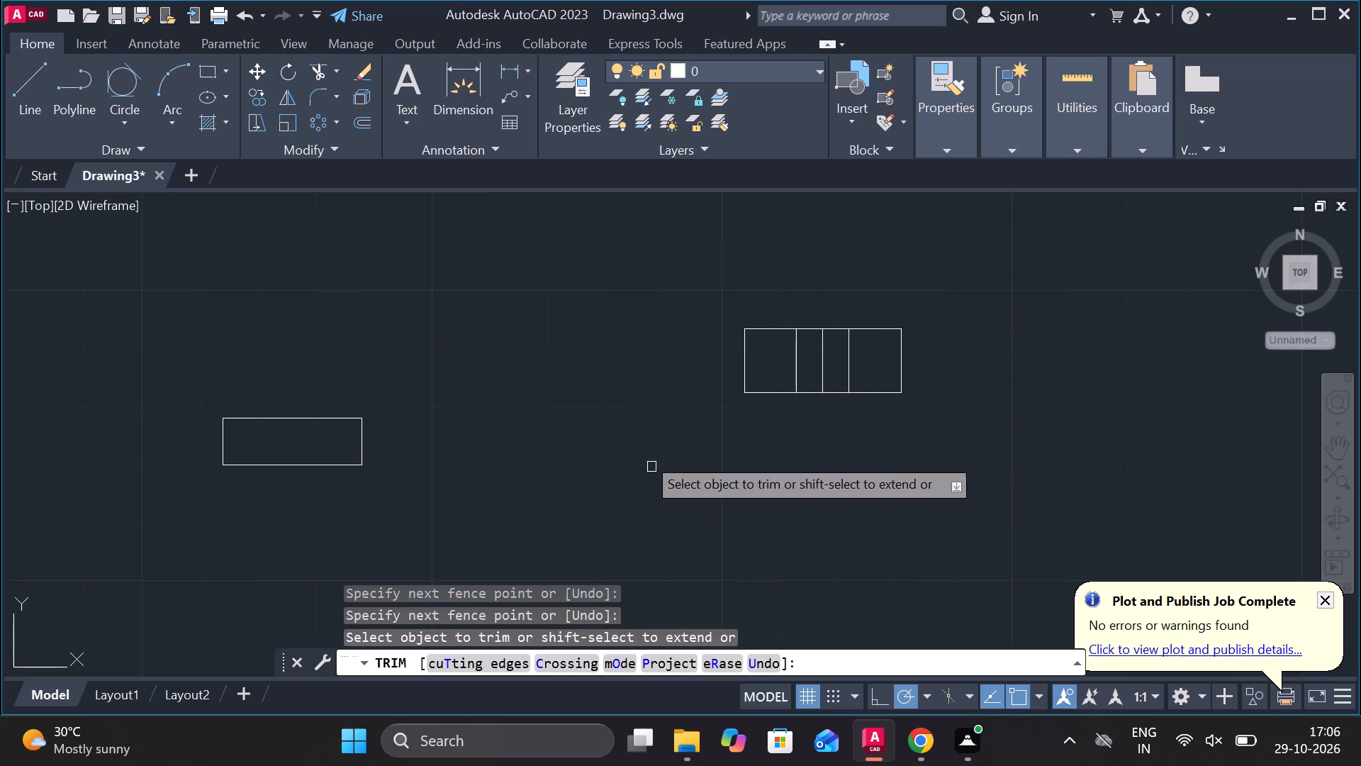
pyautogui.press('Escape')
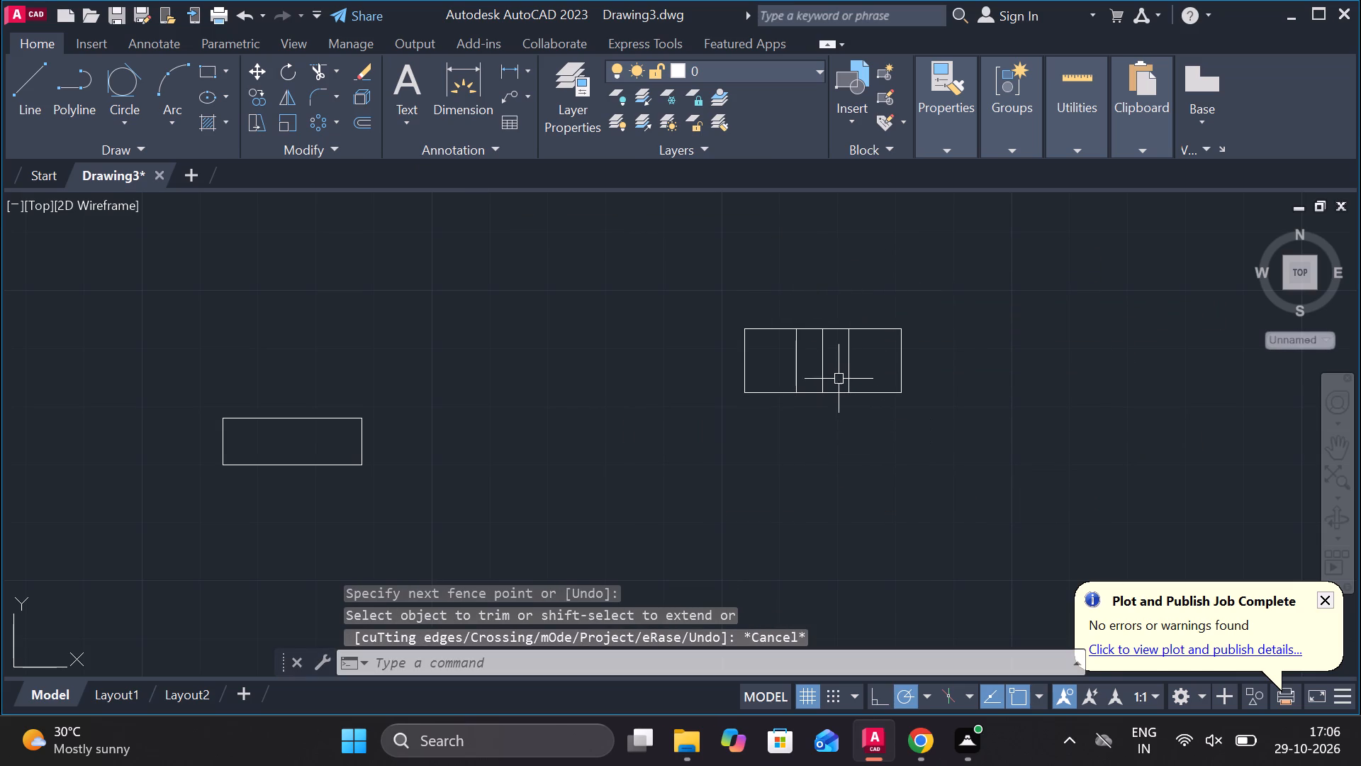
# Copy the 27 x 11 rectangle's top edge 1 unit downward.
pyautogui.scroll(3, 870, 340)
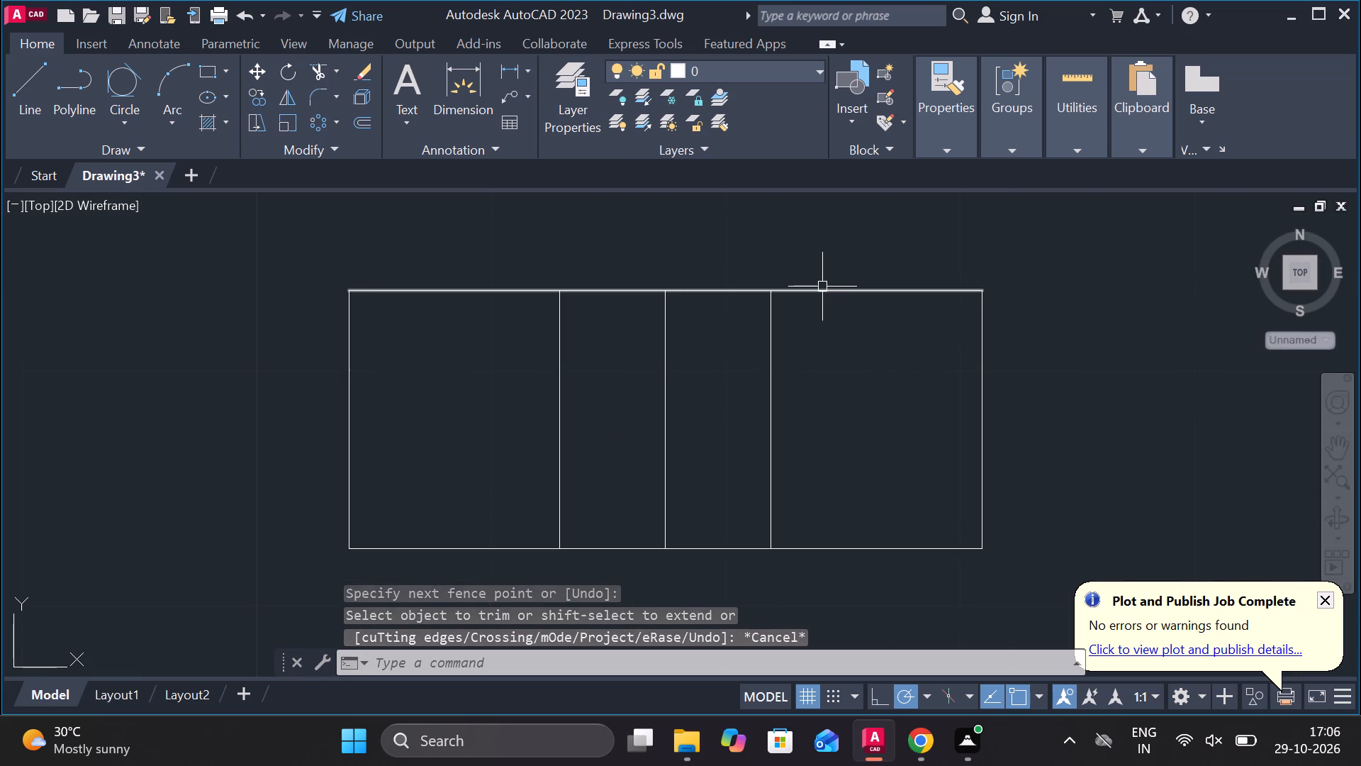
pyautogui.click(822, 287)
pyautogui.click(257, 101)
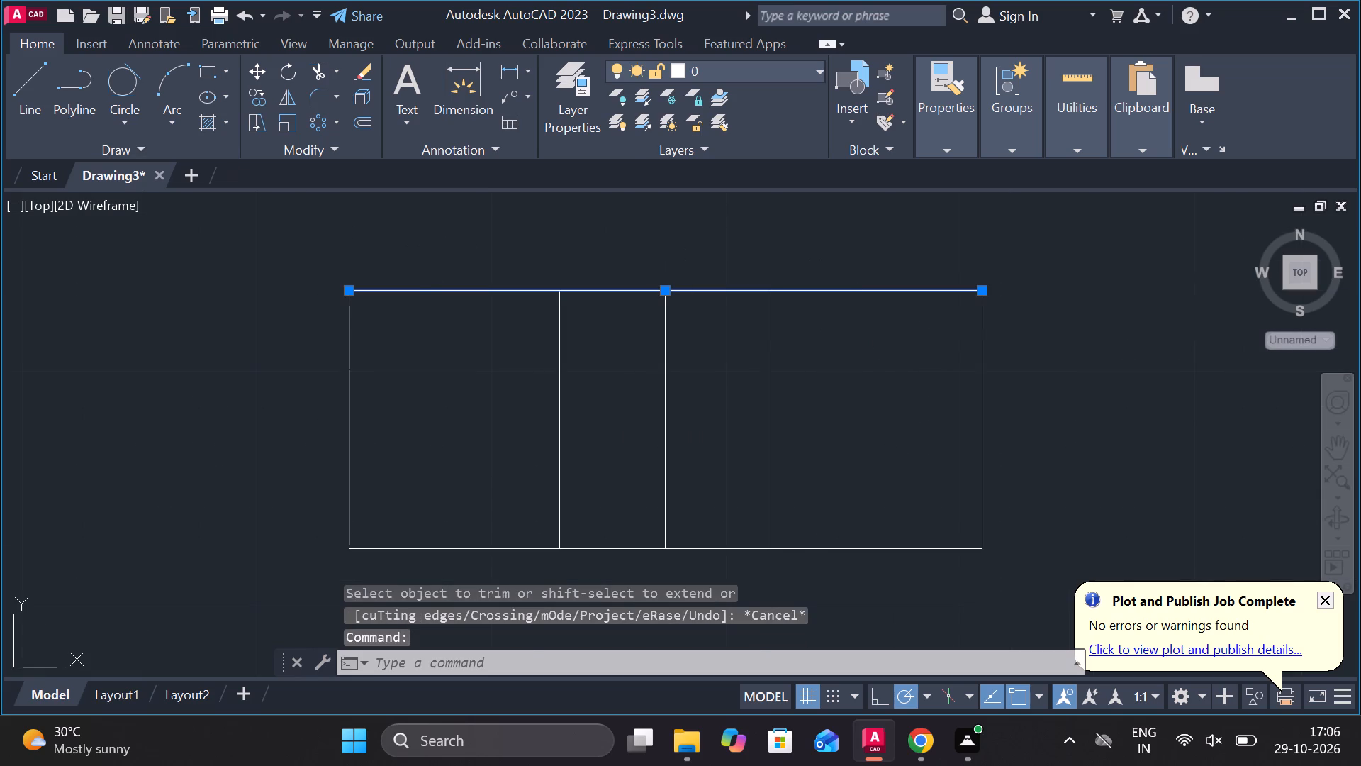
pyautogui.click(663, 289)
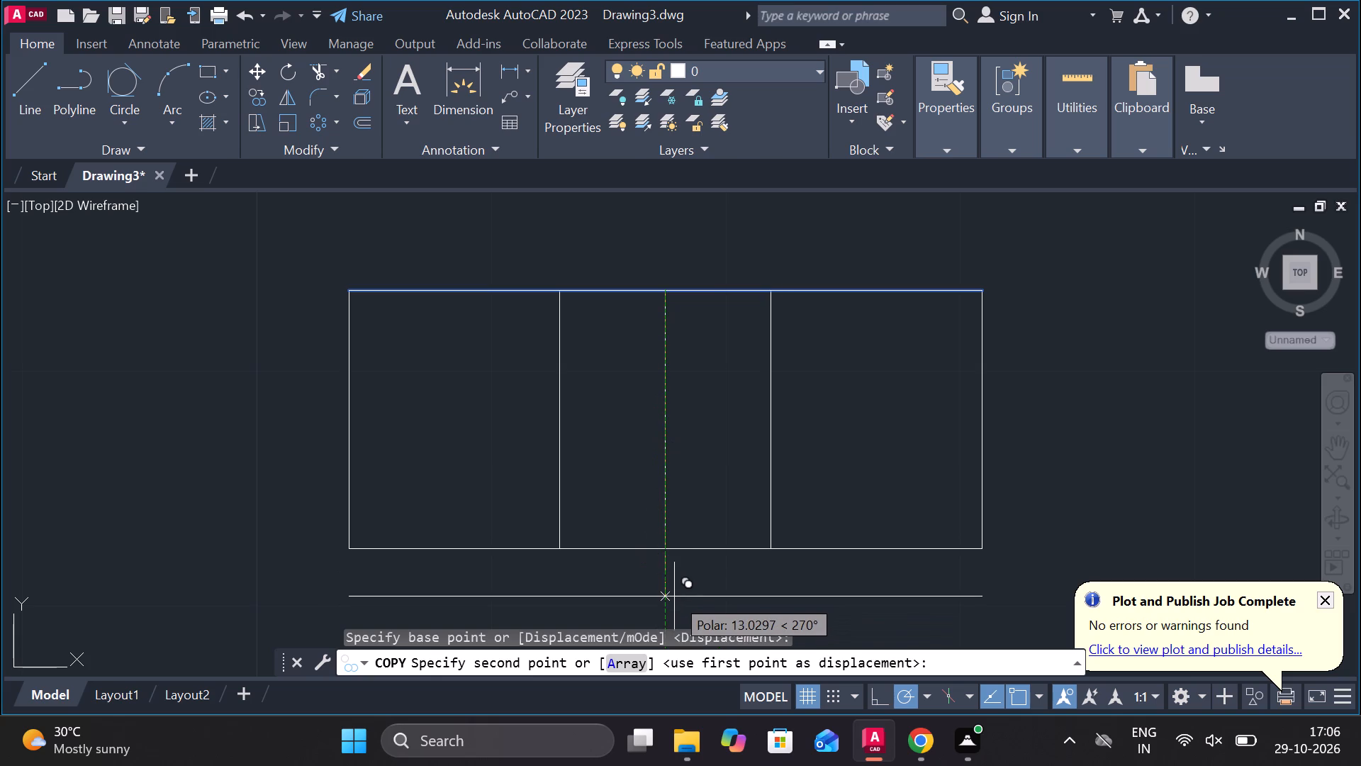
pyautogui.press('1')
pyautogui.press('Return')
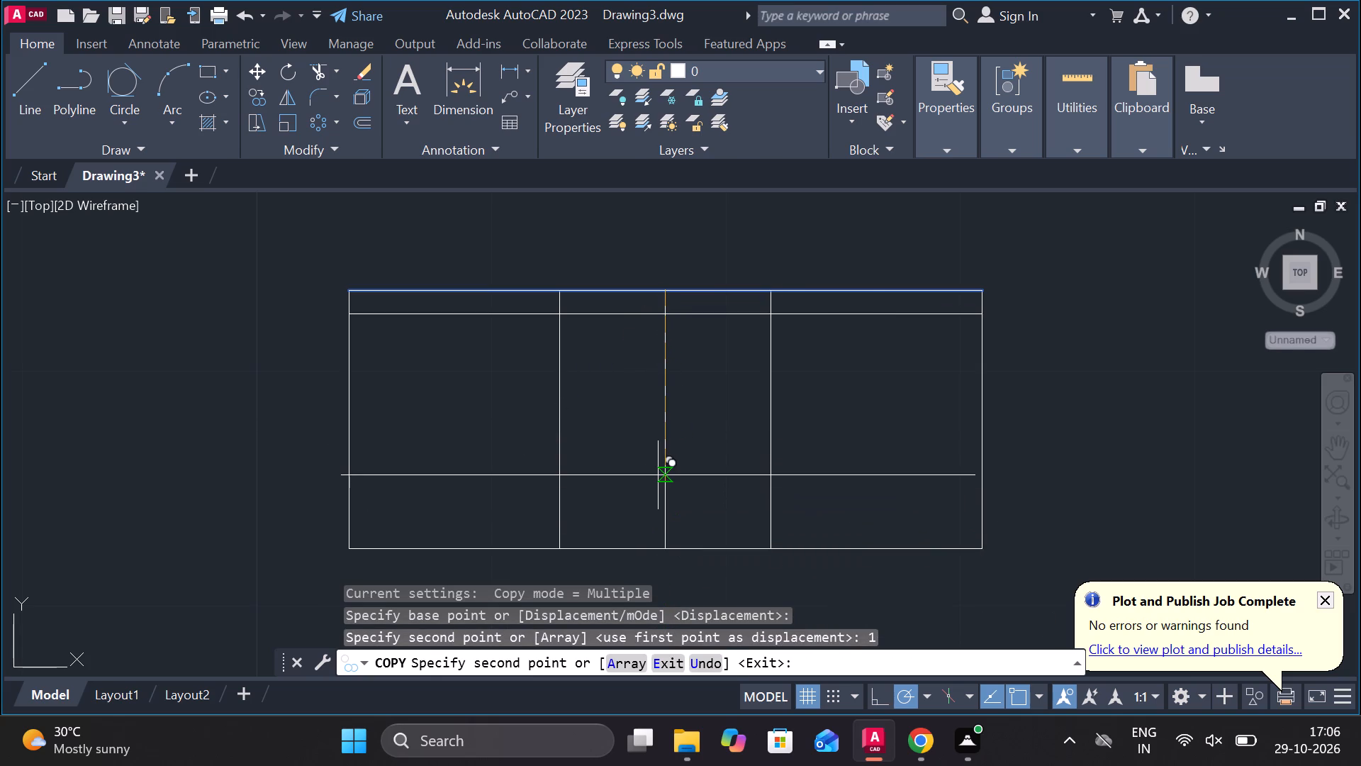
pyautogui.press('Escape')
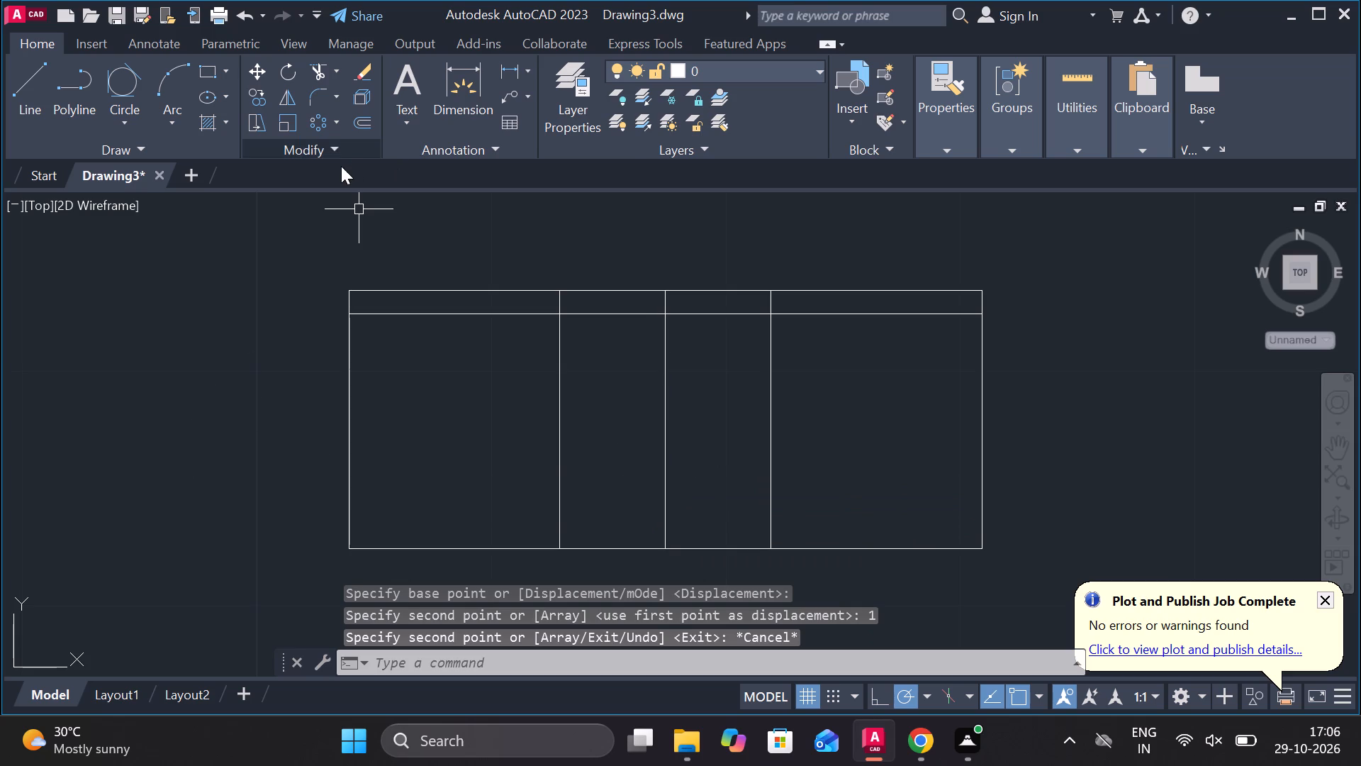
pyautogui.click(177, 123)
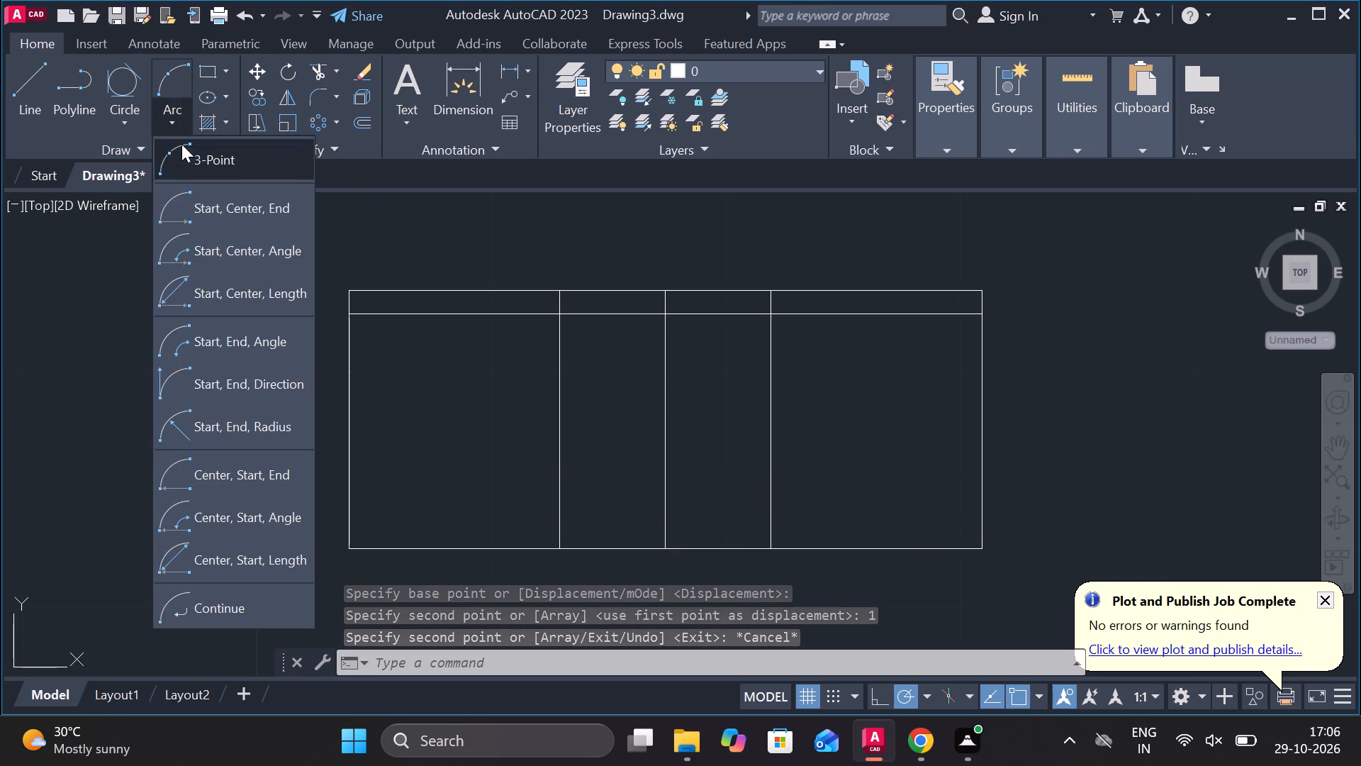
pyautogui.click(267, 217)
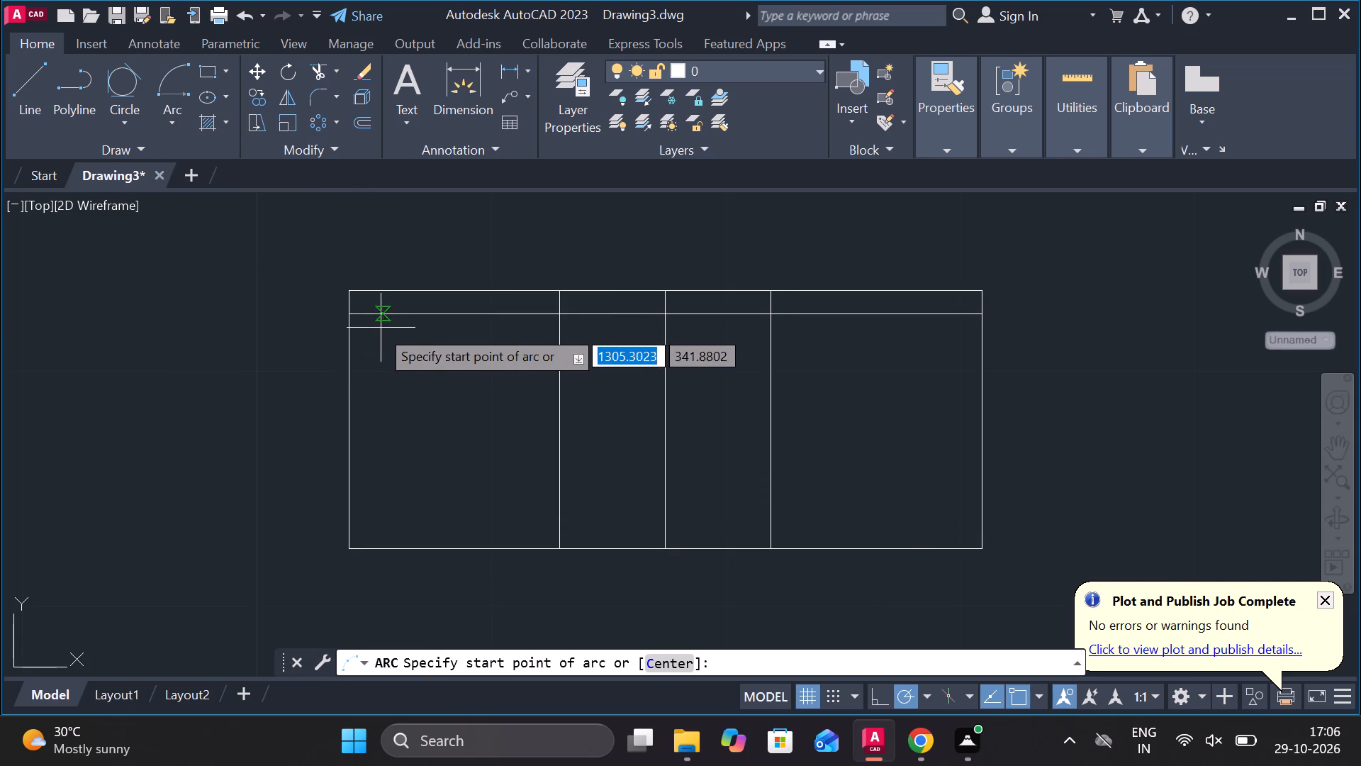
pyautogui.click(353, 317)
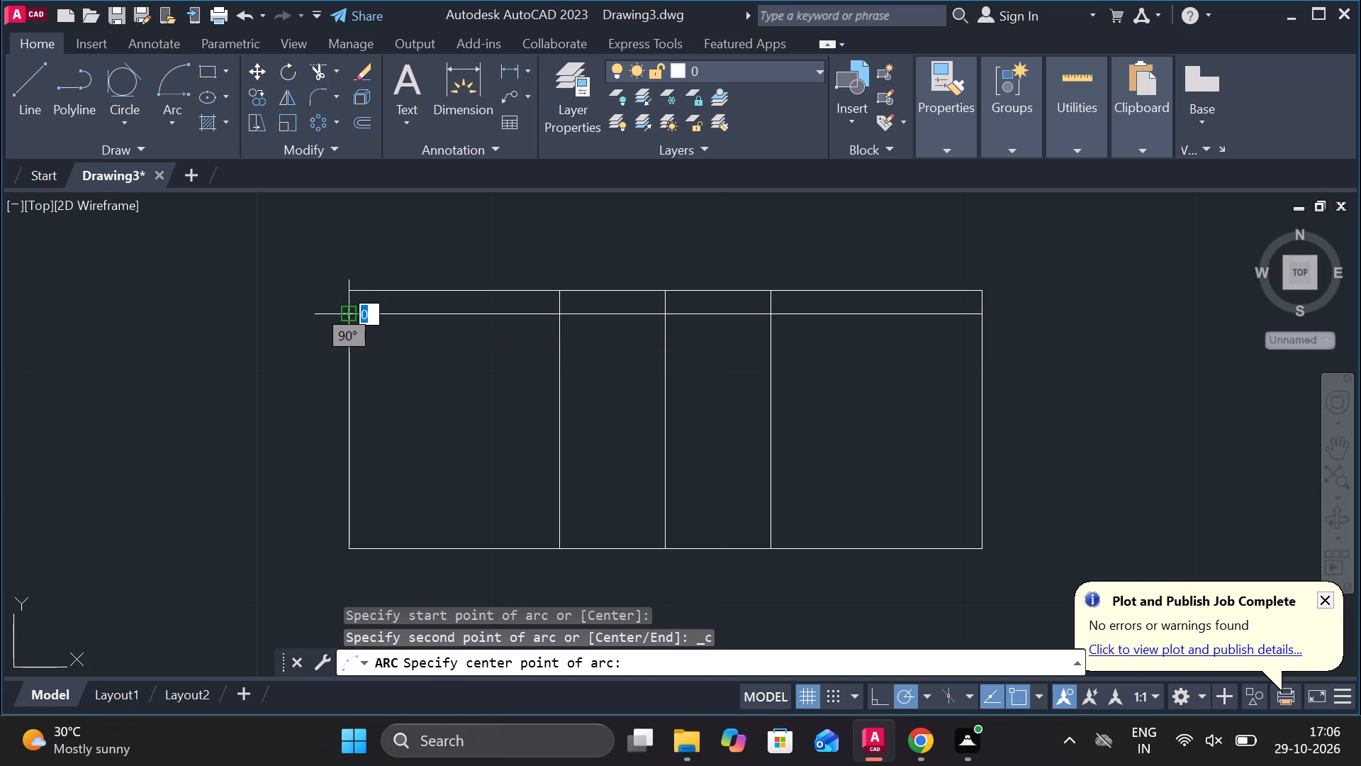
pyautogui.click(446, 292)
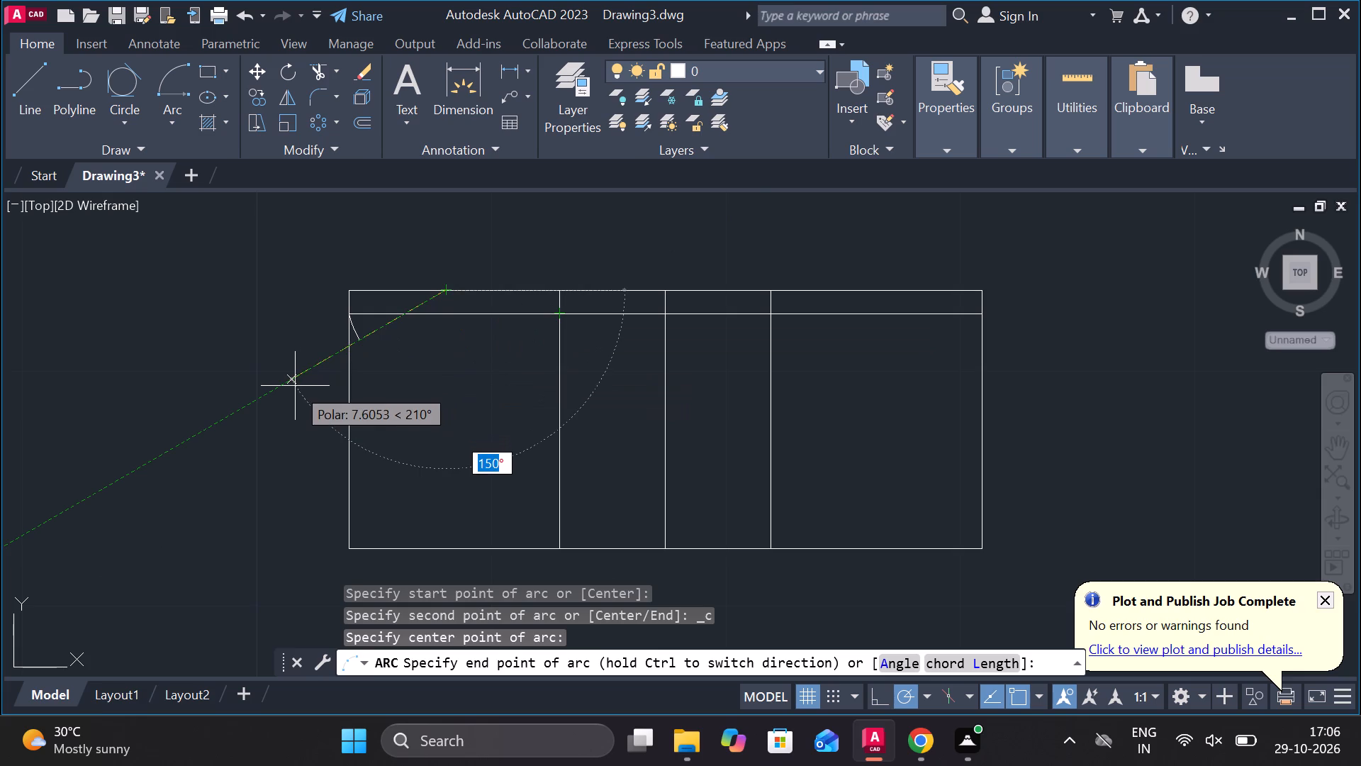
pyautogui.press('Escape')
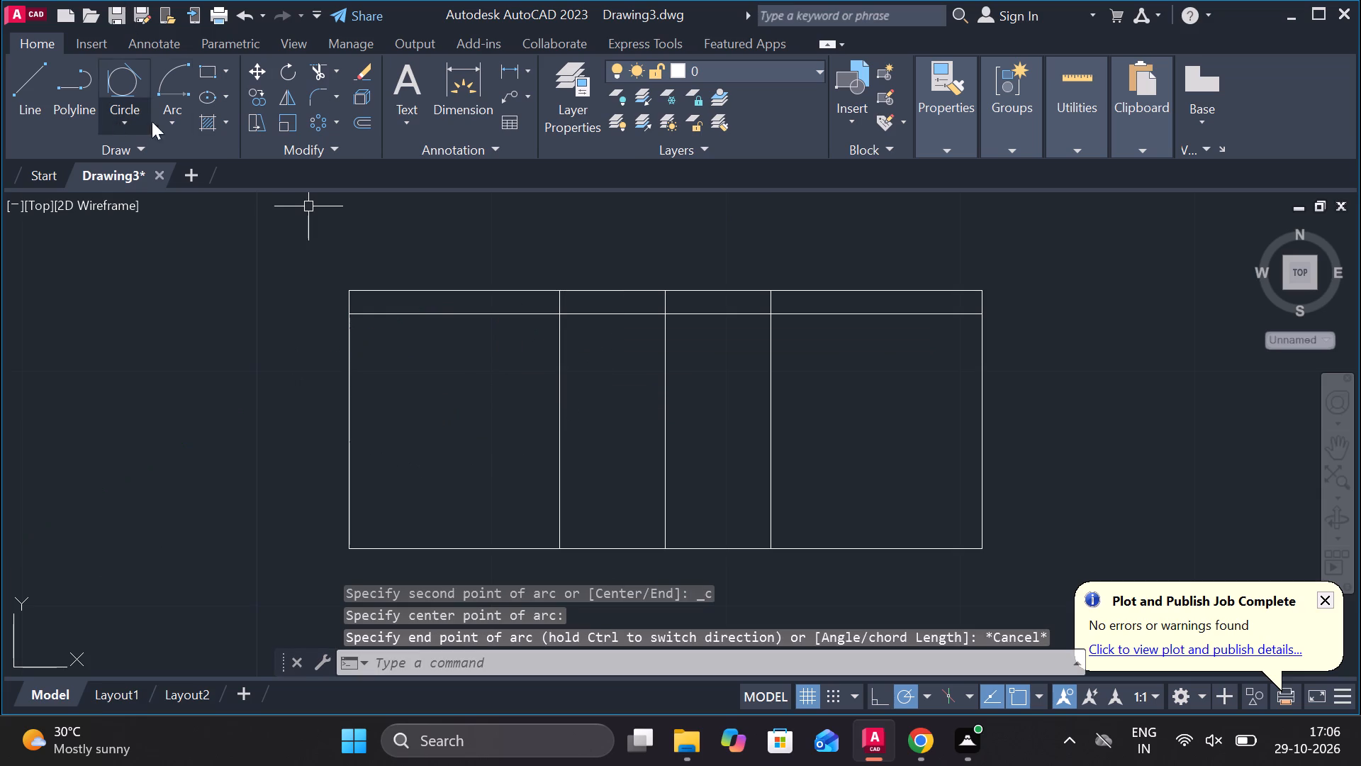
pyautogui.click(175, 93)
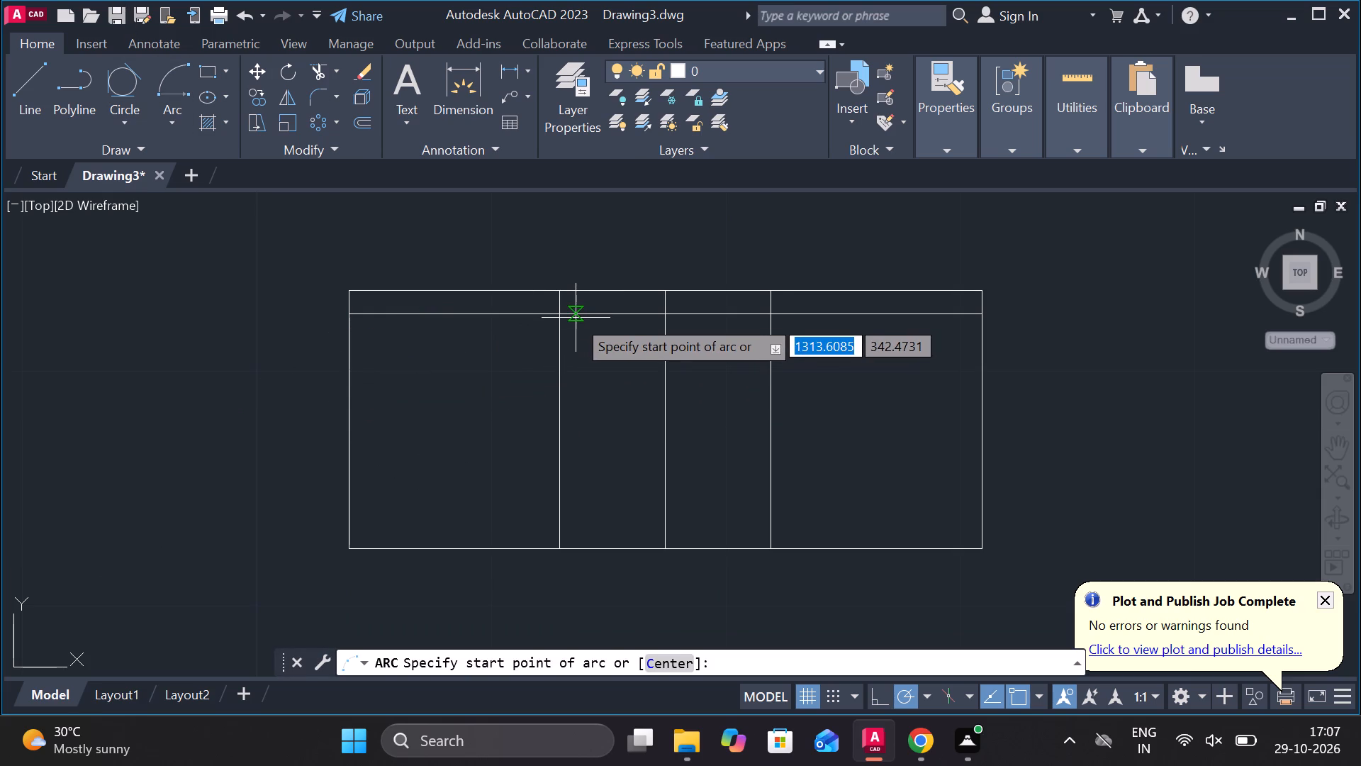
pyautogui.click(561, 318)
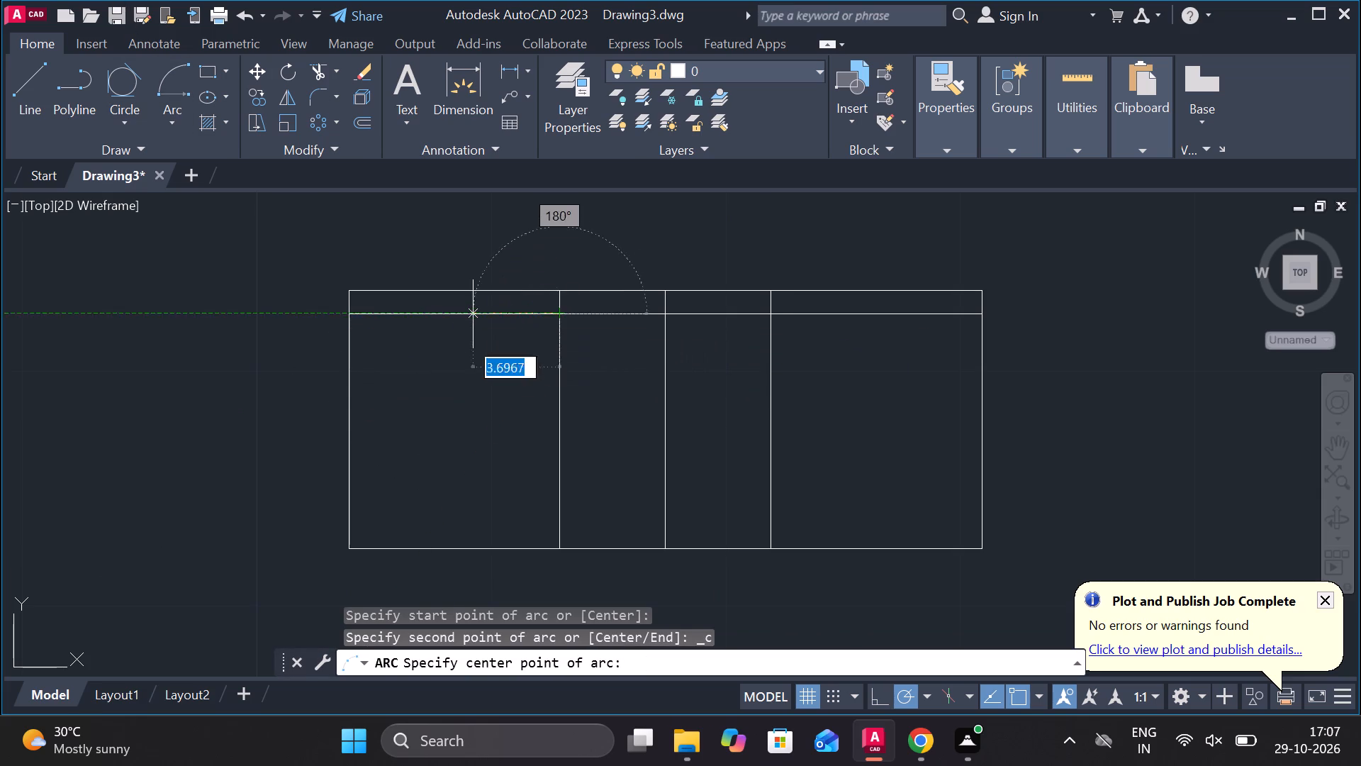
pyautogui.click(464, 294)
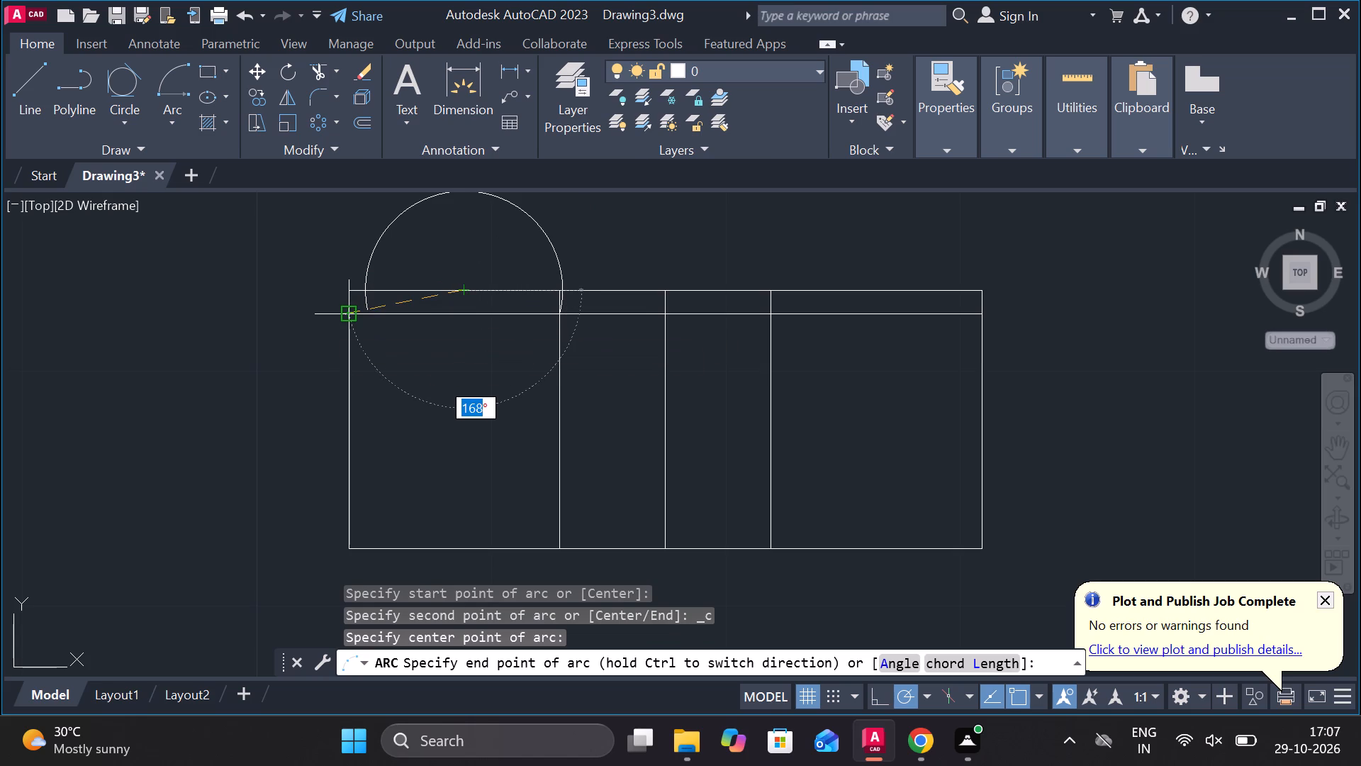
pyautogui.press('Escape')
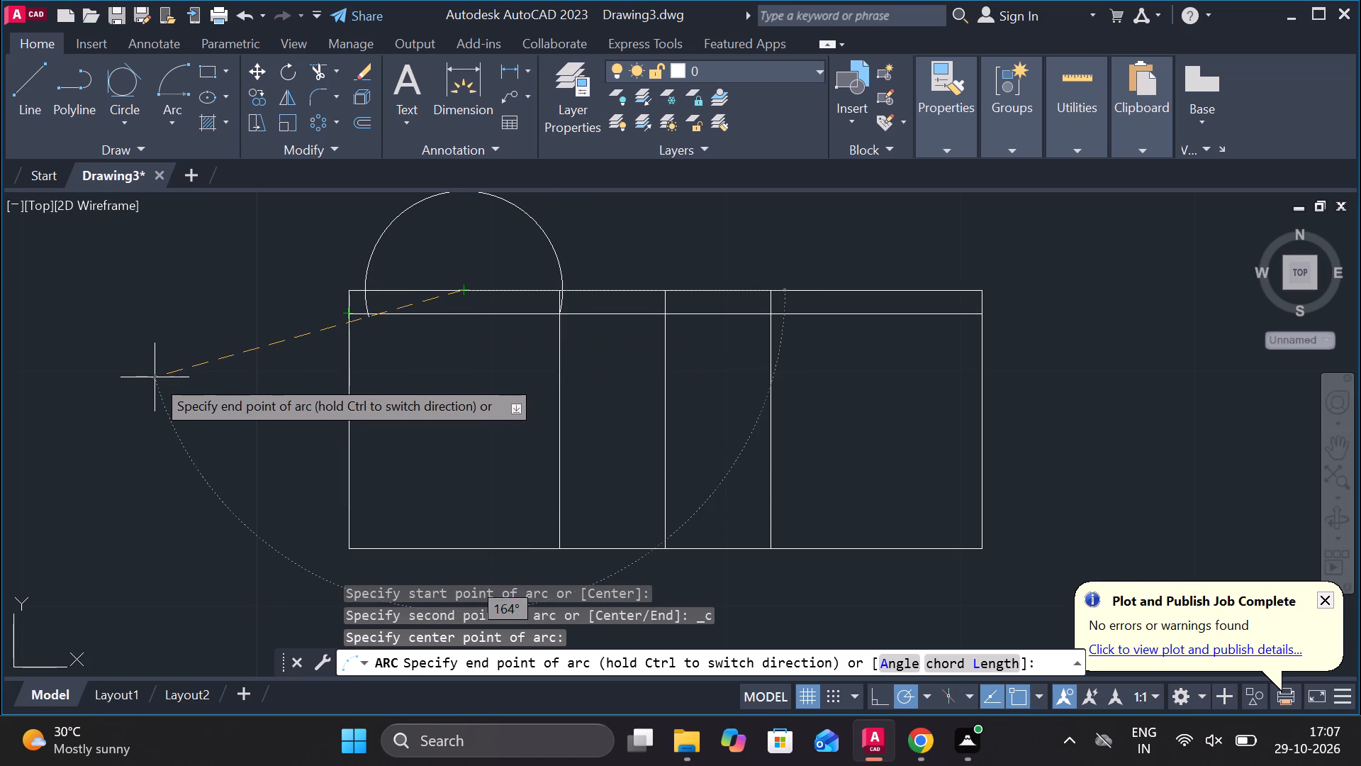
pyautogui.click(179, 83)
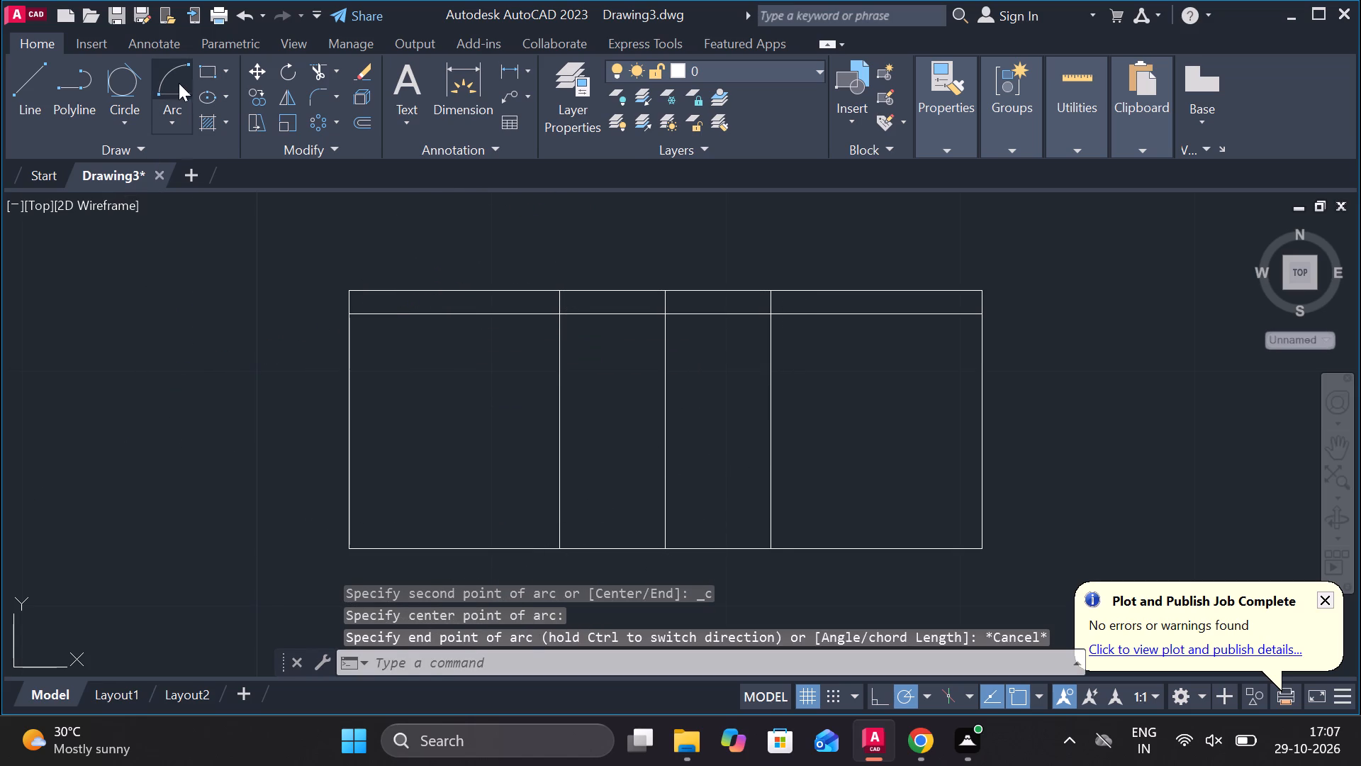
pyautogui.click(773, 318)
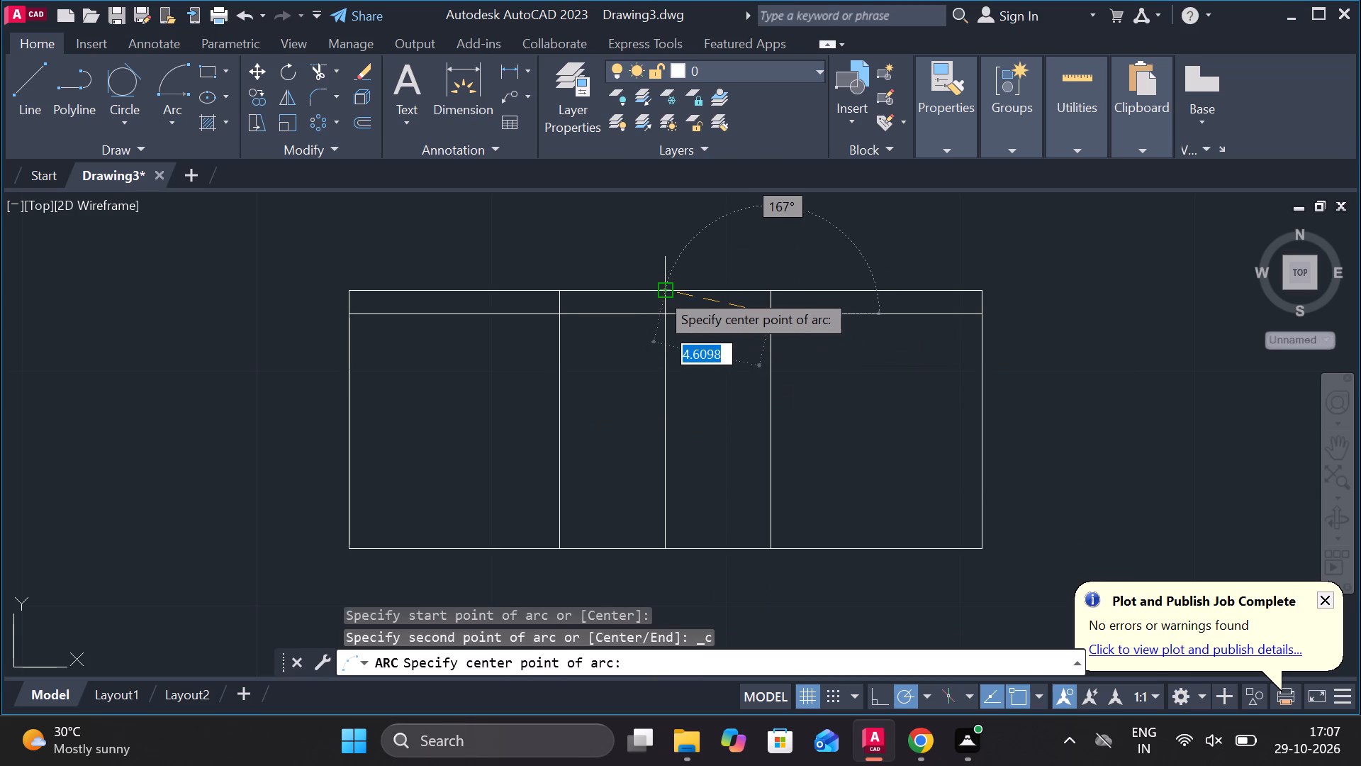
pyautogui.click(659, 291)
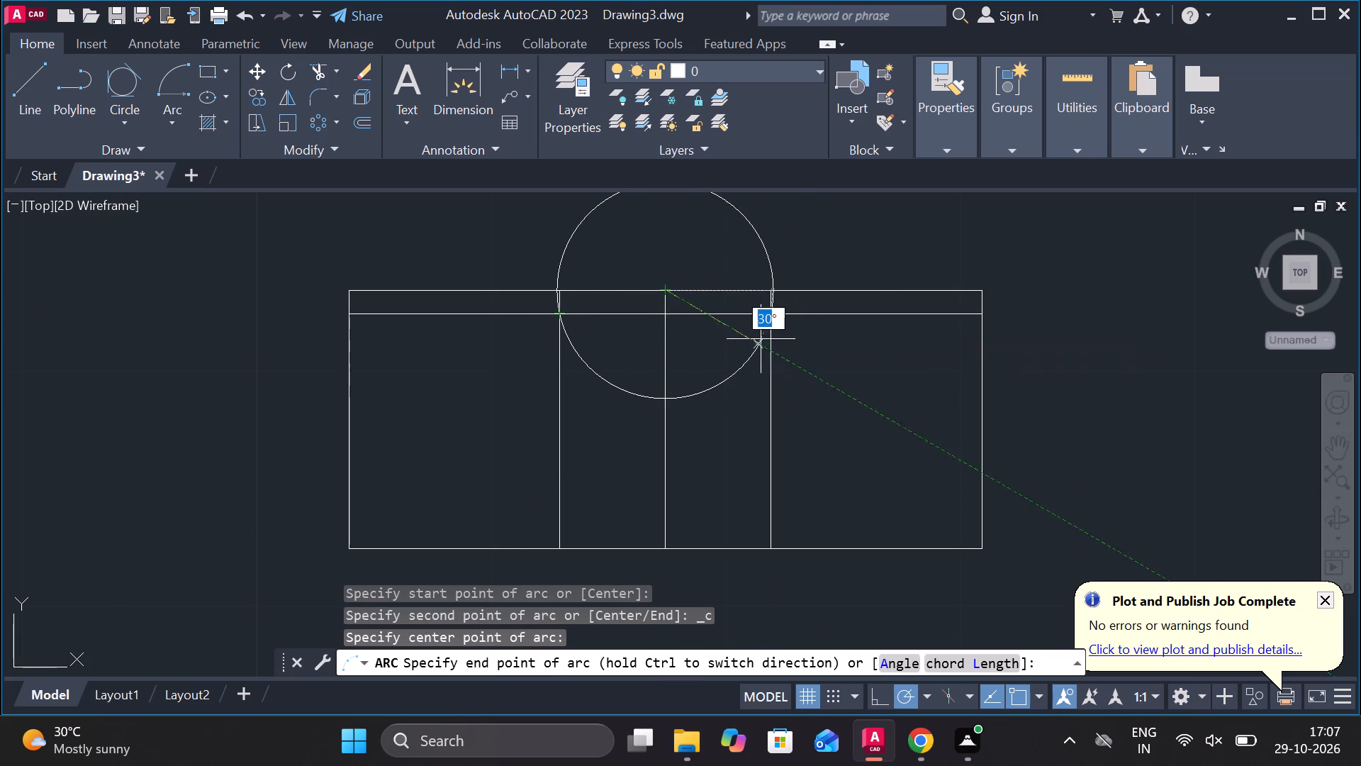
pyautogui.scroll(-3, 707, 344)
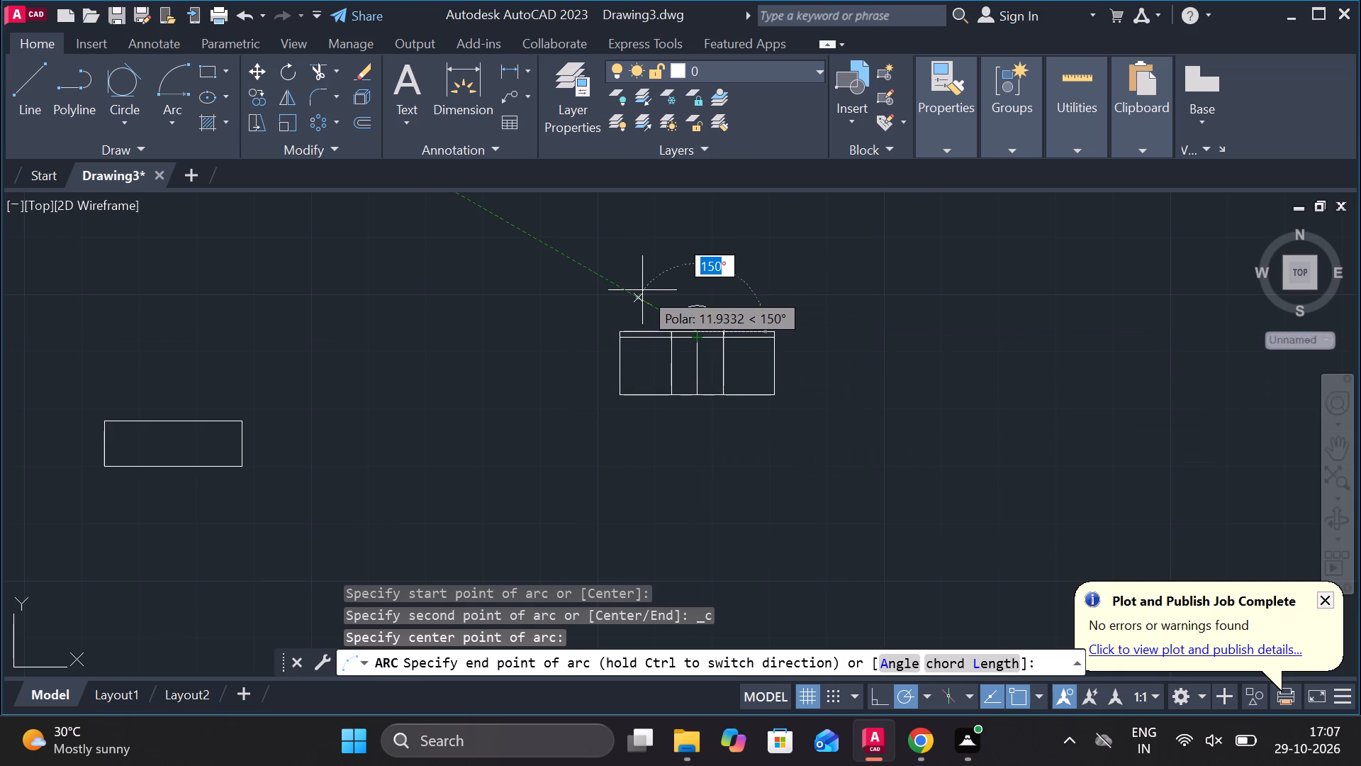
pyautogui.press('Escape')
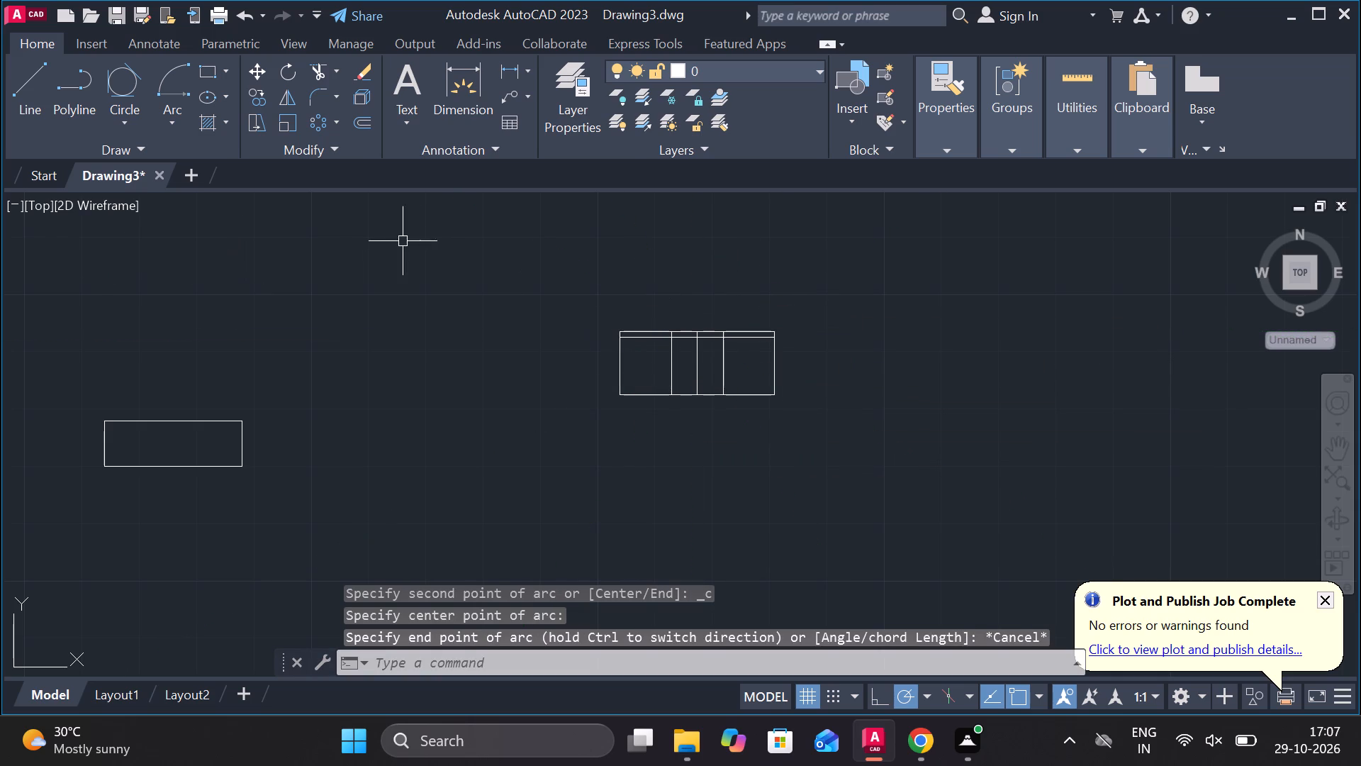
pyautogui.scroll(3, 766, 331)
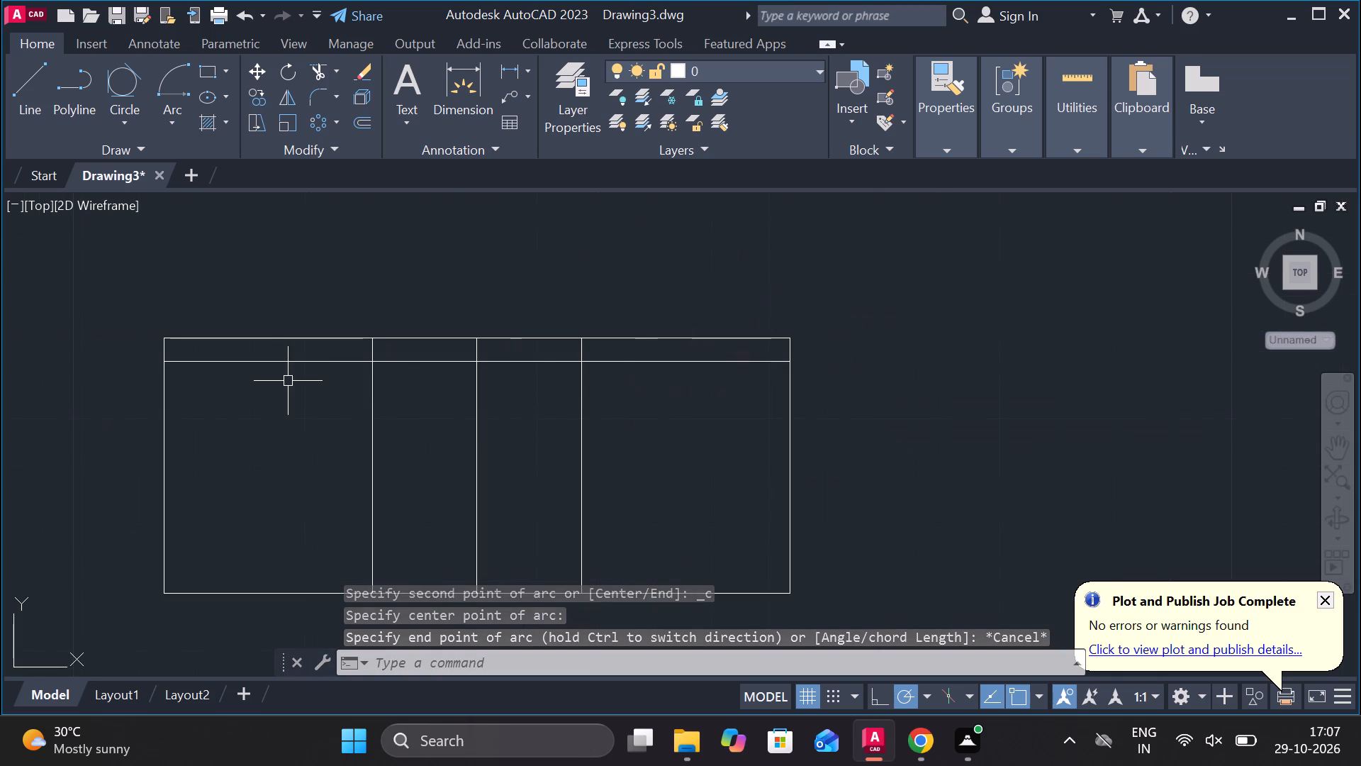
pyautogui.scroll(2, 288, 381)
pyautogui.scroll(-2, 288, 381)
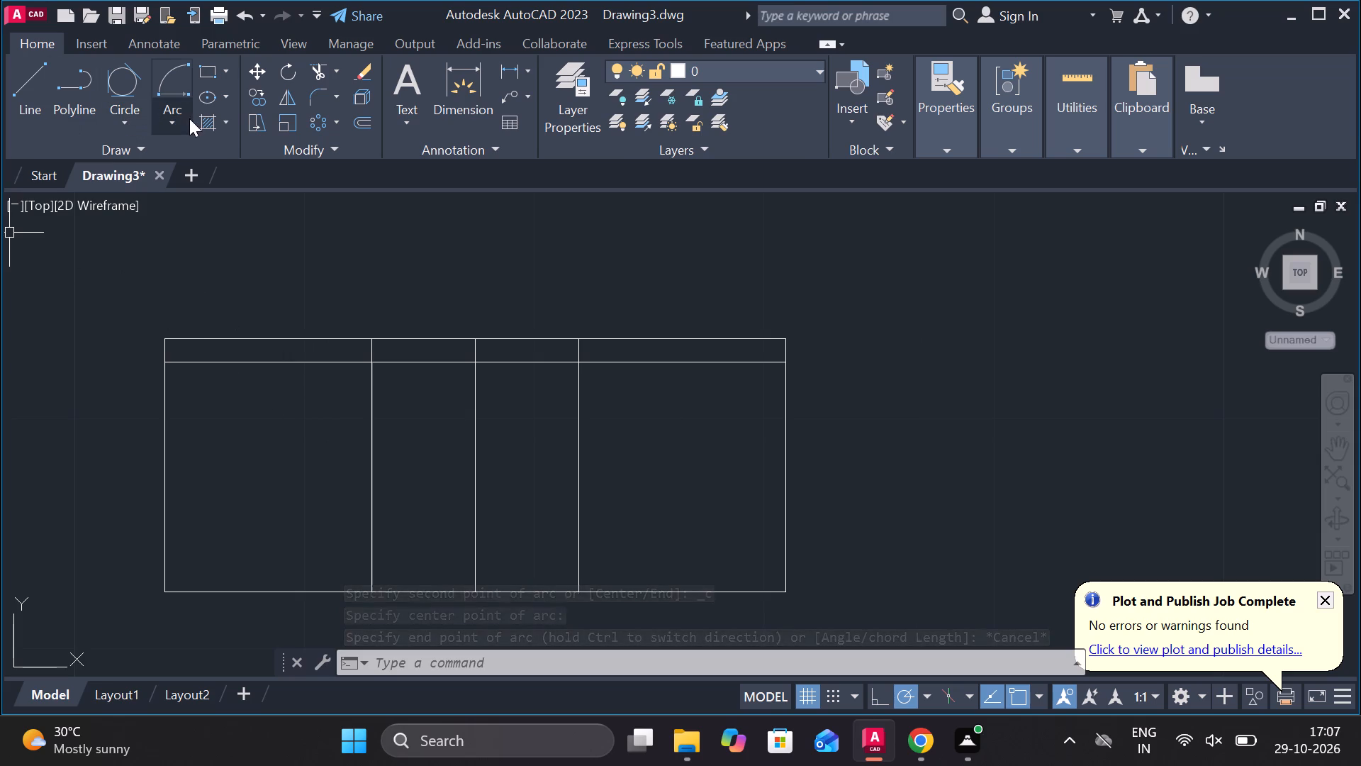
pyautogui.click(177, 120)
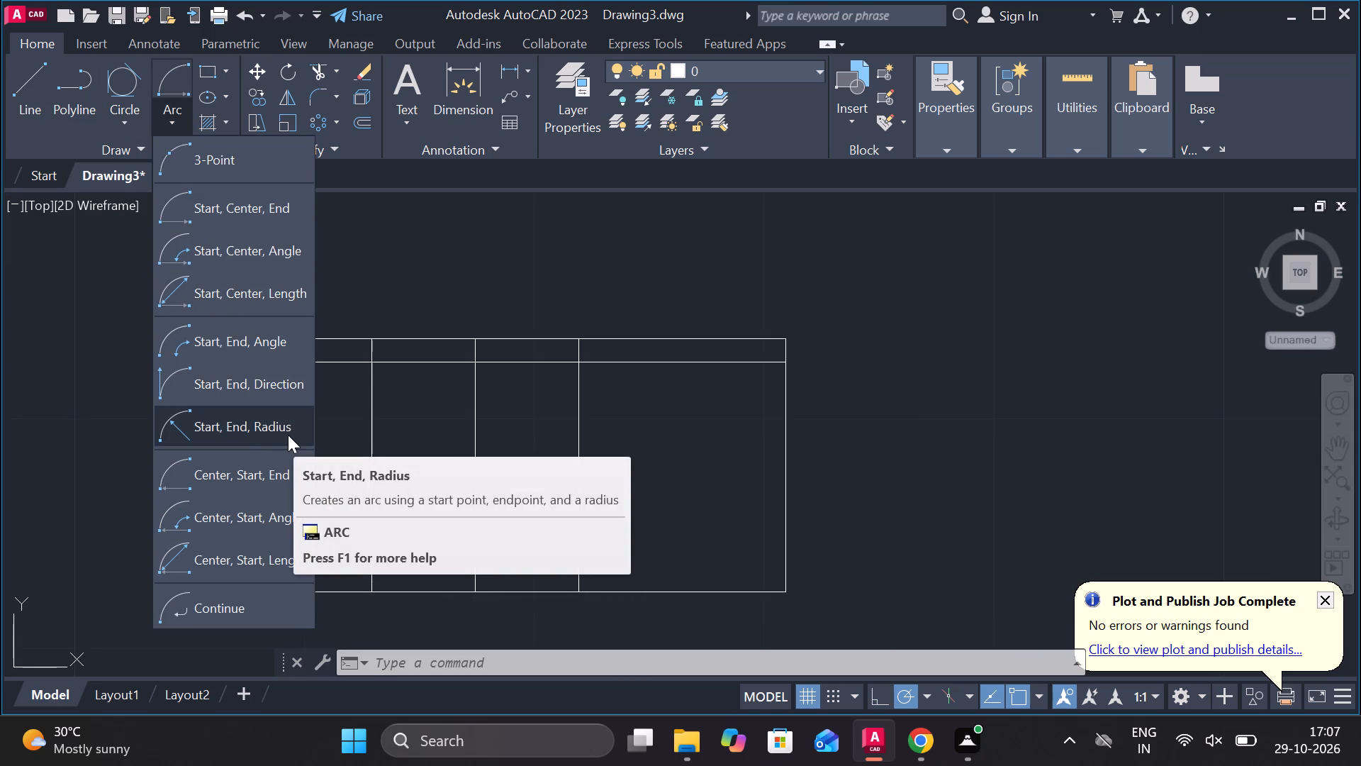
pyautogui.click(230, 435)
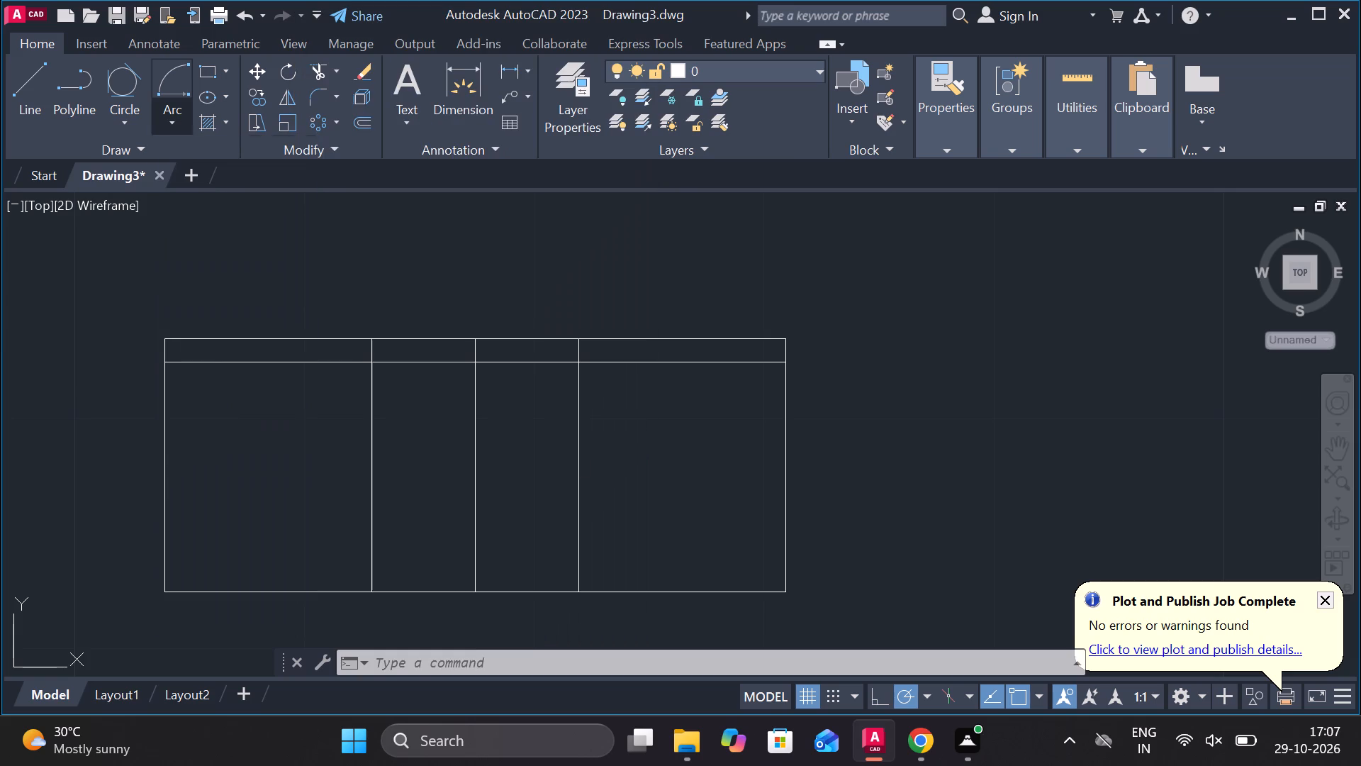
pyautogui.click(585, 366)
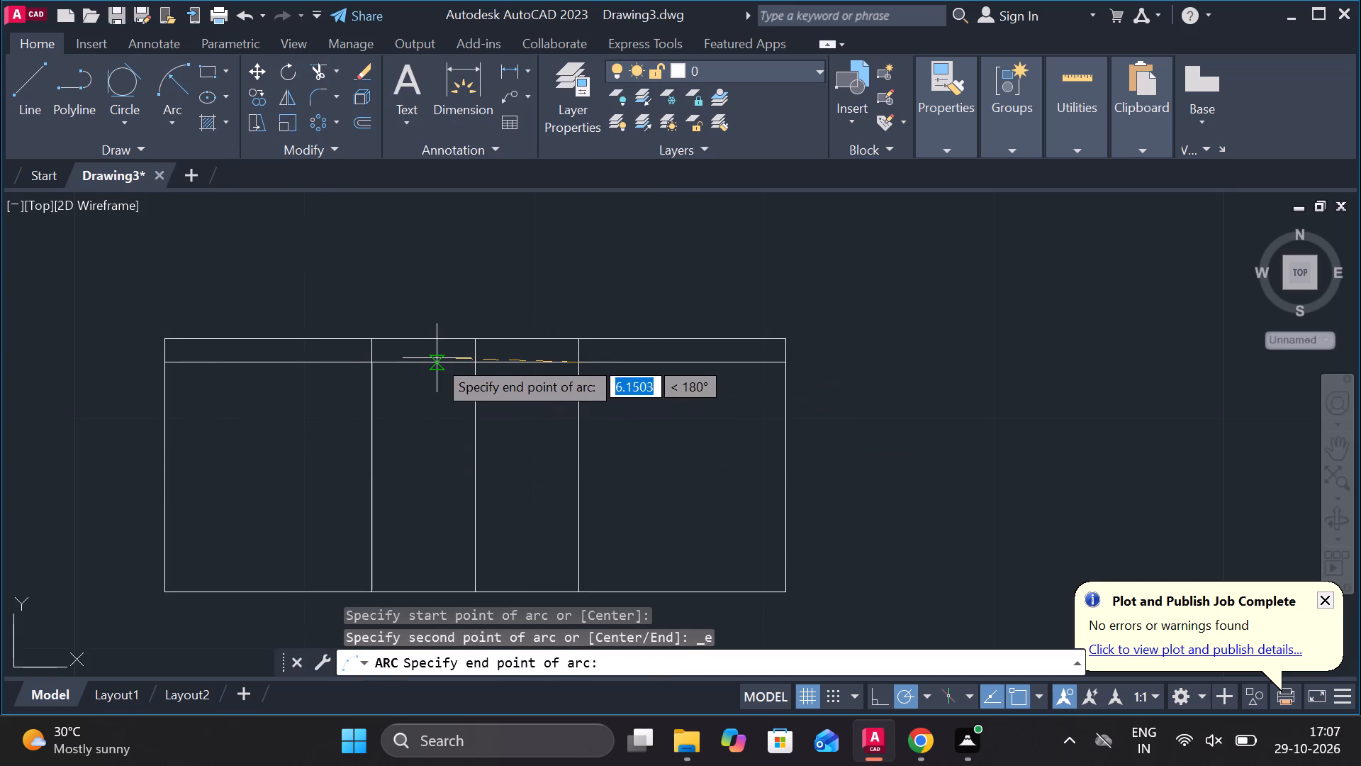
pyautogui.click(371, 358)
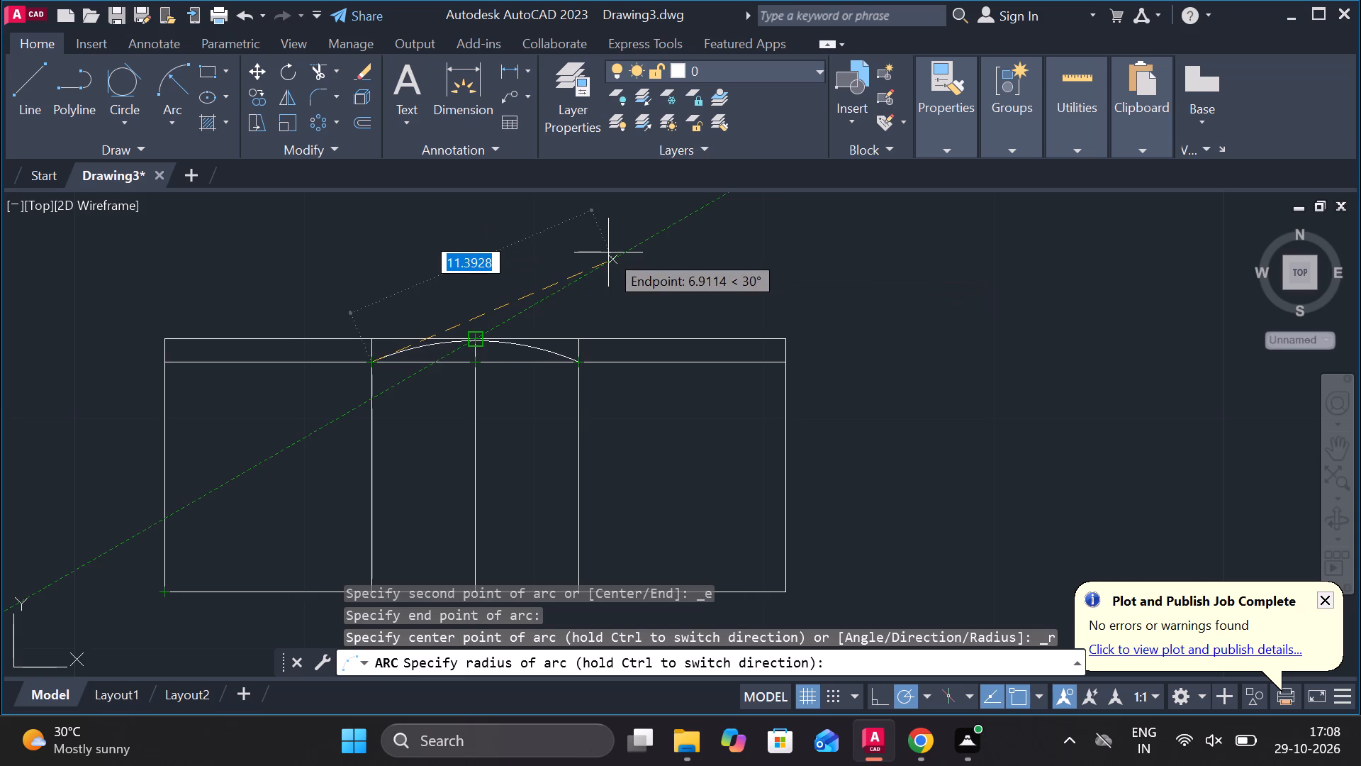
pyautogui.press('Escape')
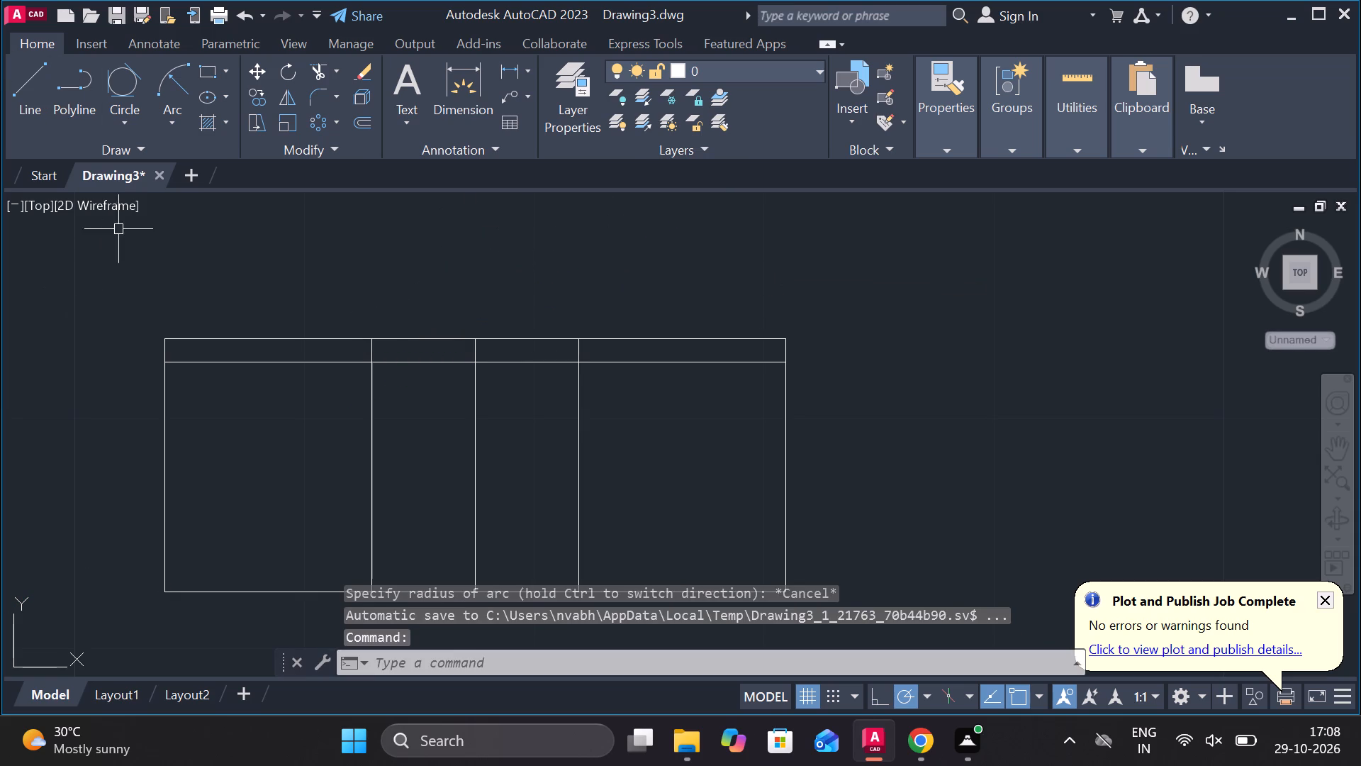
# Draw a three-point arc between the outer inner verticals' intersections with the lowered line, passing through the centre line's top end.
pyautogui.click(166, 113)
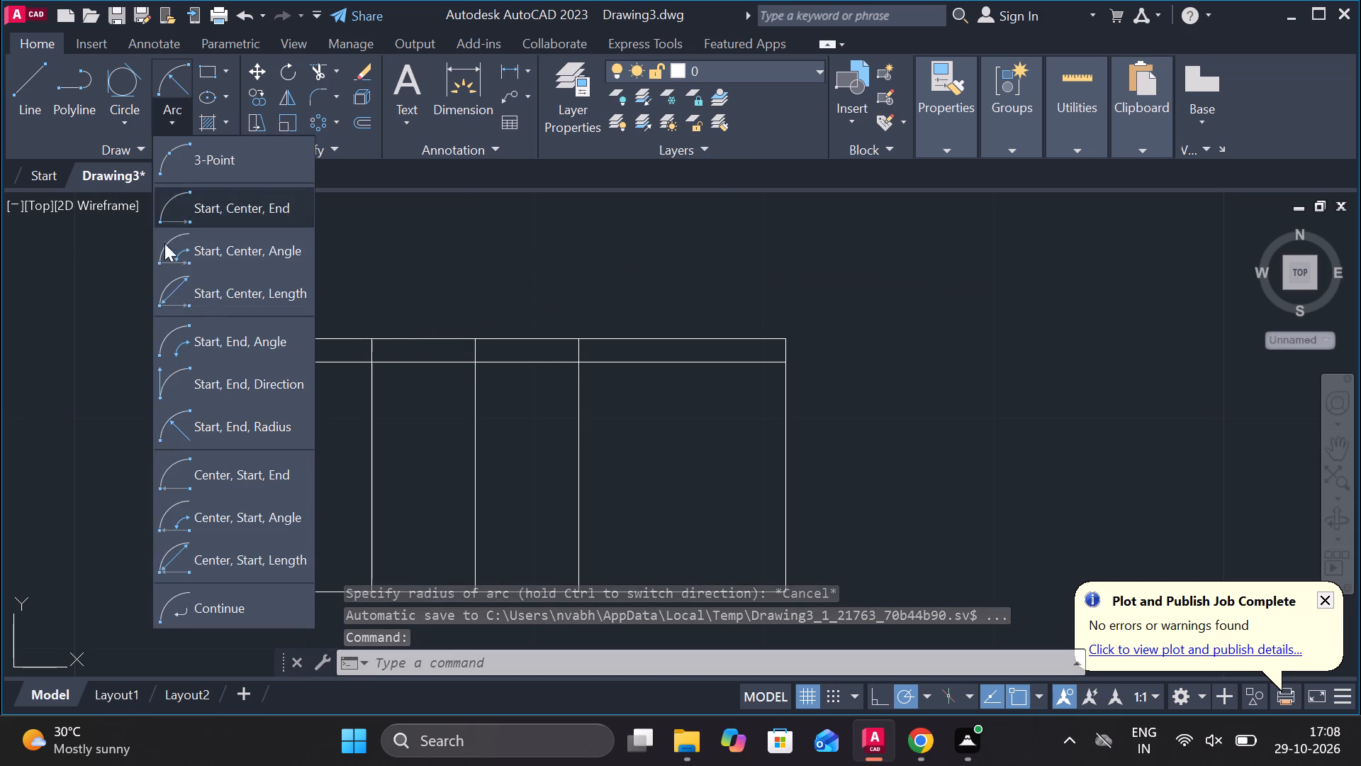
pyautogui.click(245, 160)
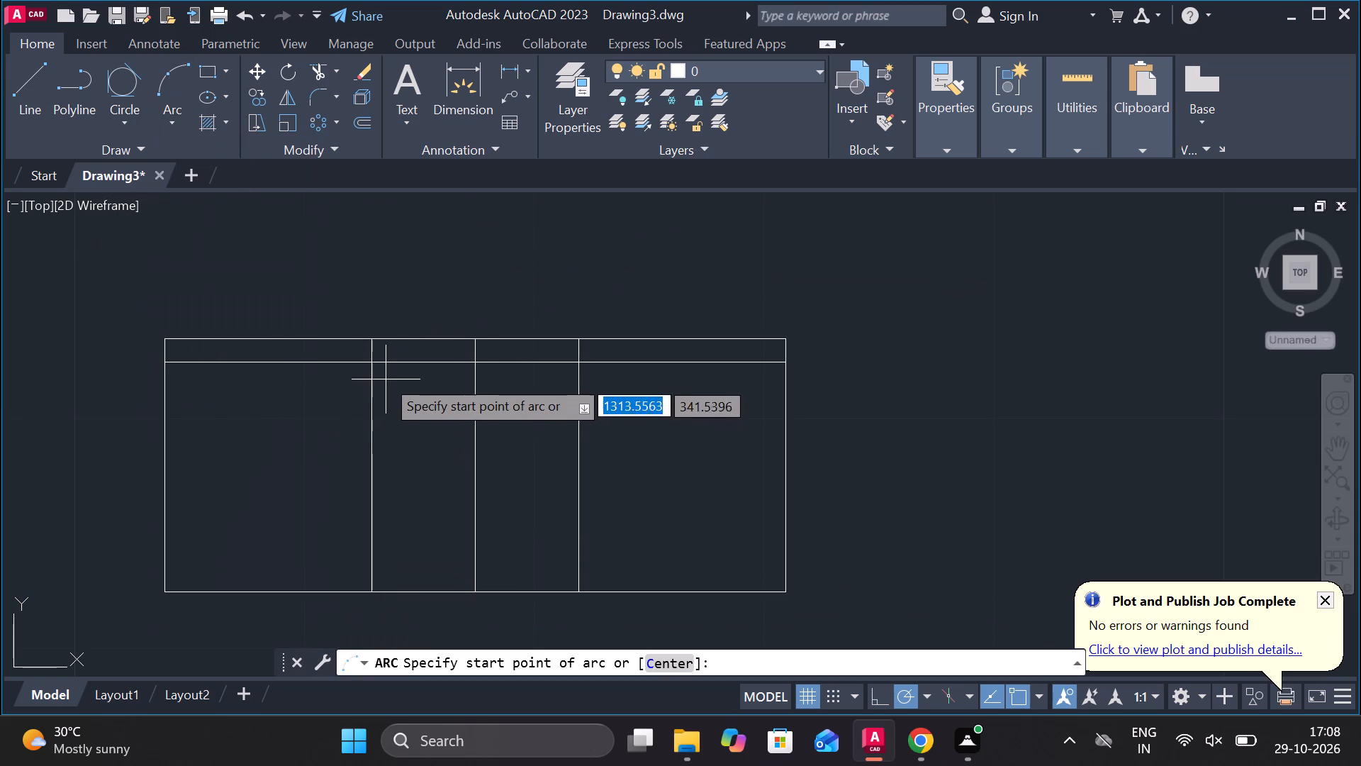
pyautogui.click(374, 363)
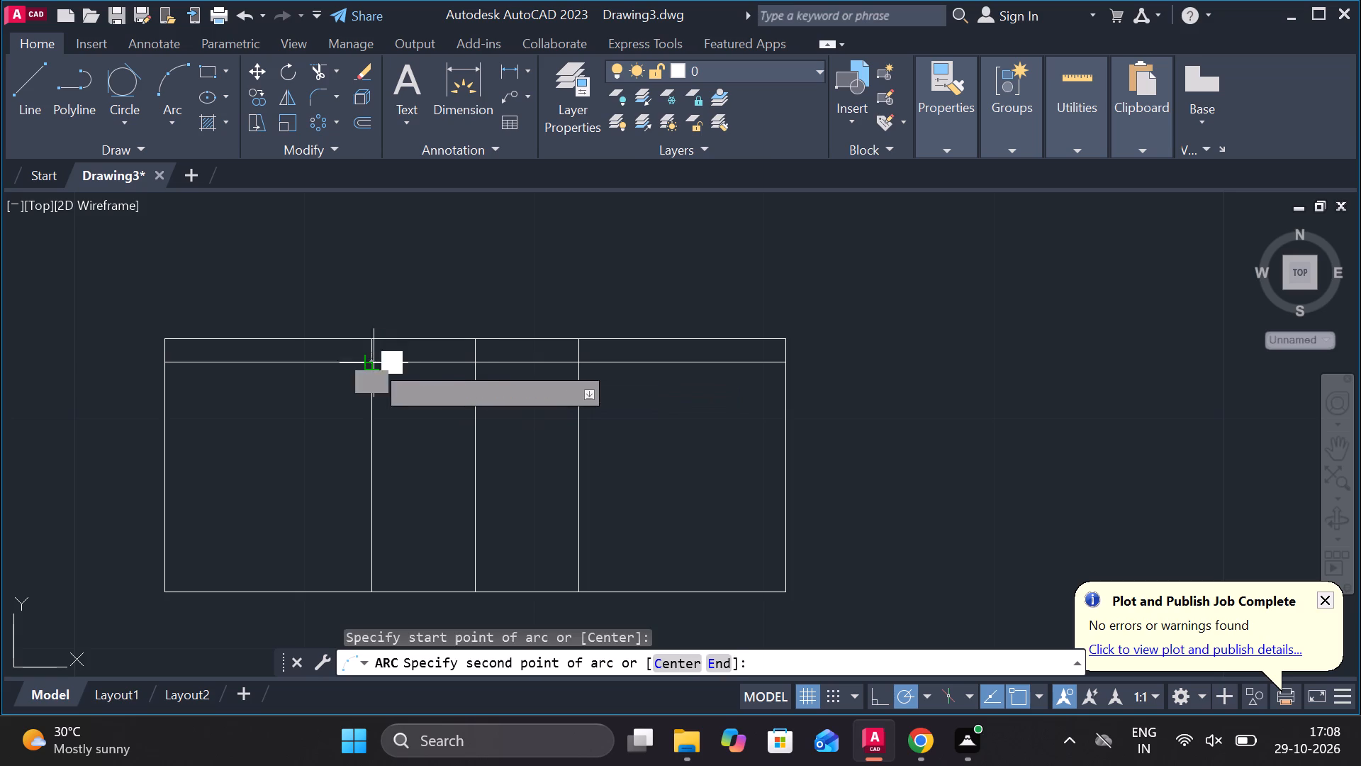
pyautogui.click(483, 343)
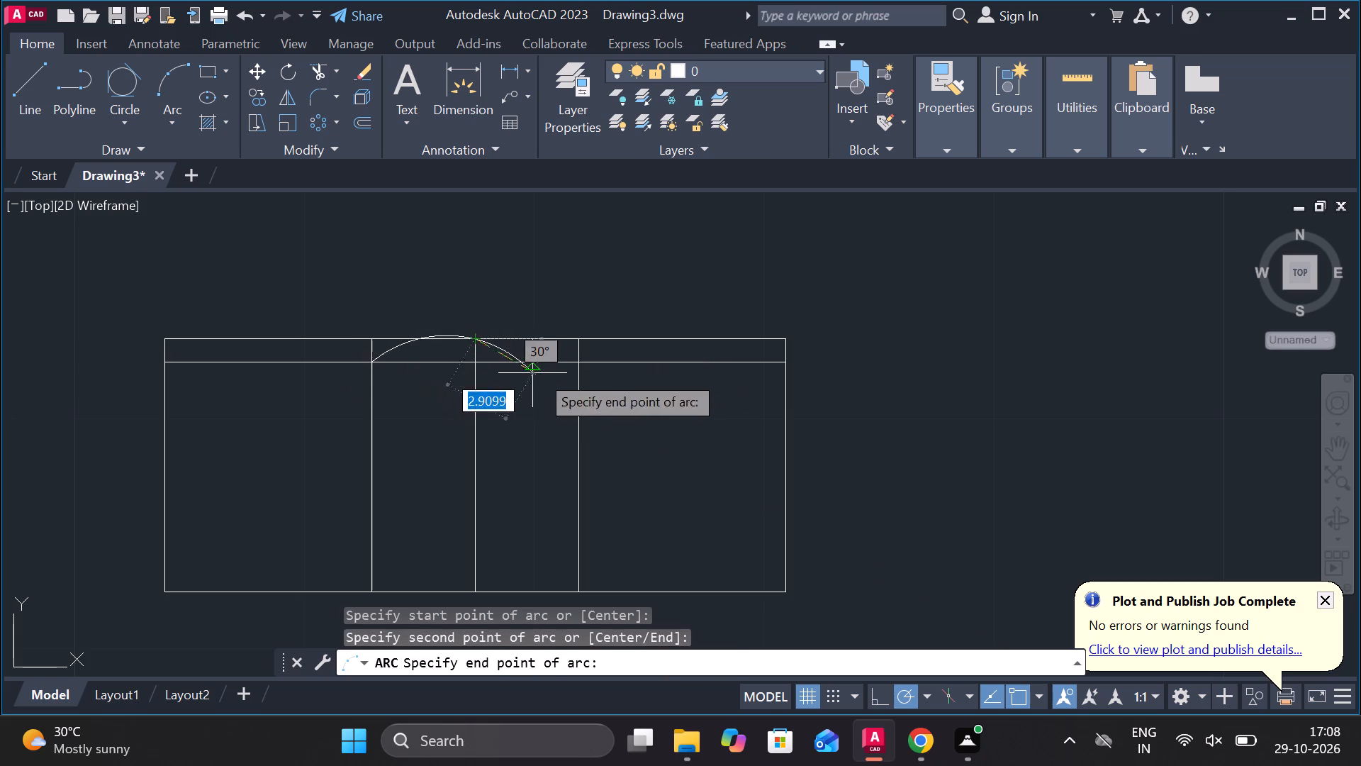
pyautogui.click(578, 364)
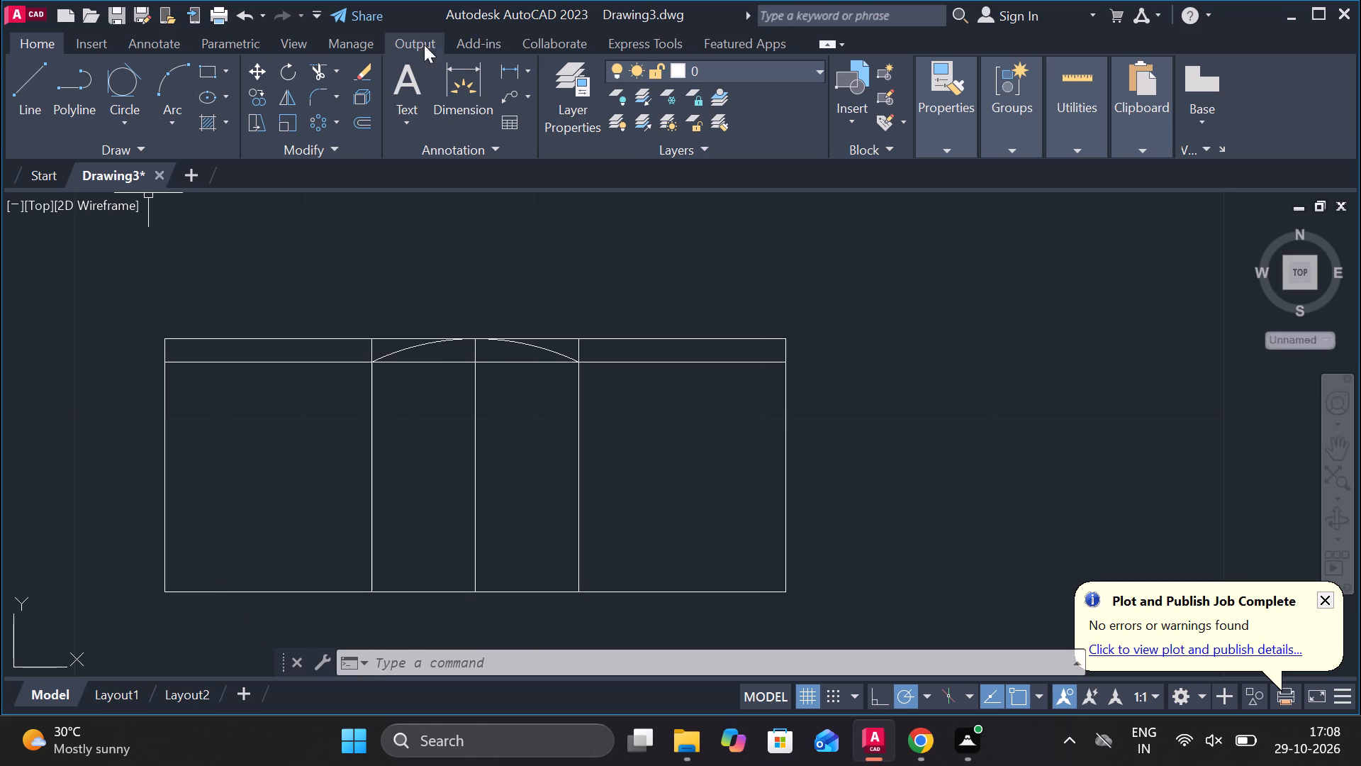
# Check the horizontal distance from the 27 x 11 rectangle's left edge to the first inner vertical line with a linear dimension.
pyautogui.click(515, 79)
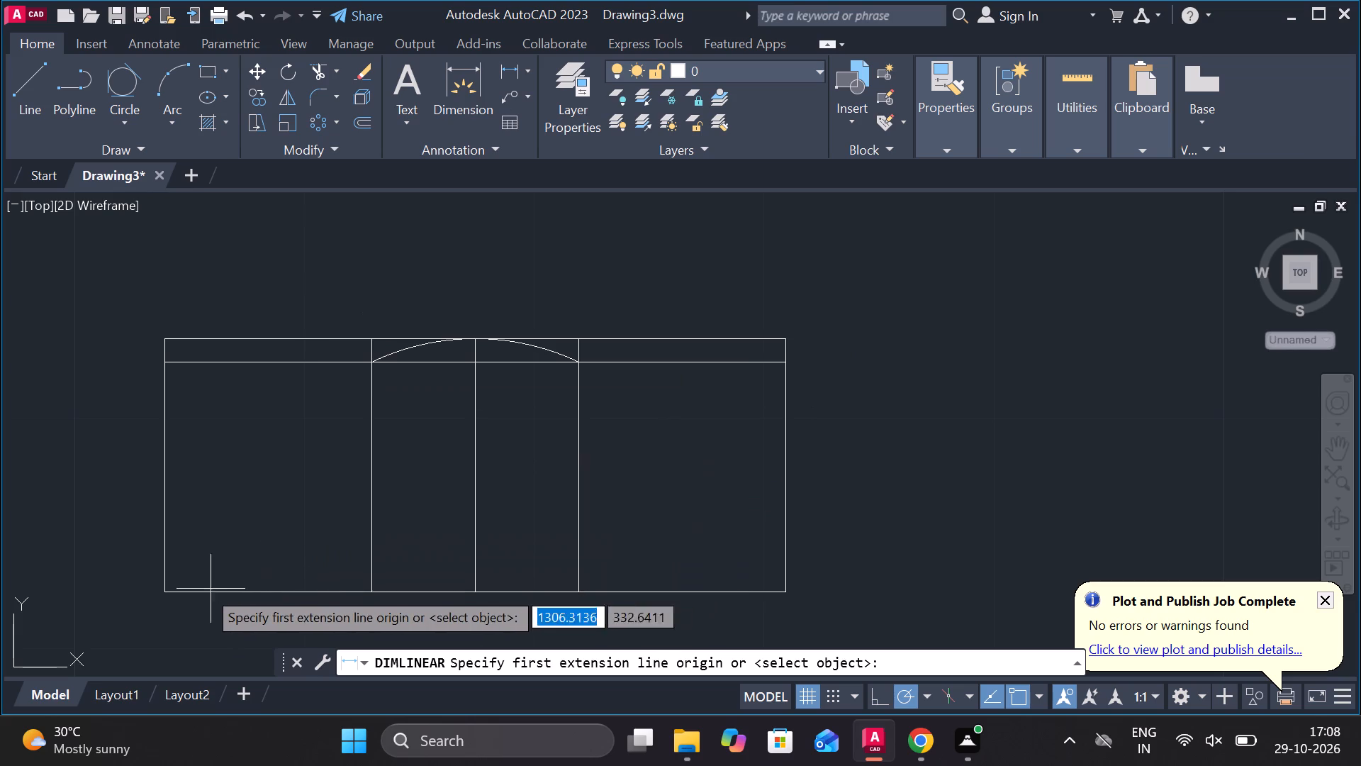
pyautogui.click(159, 596)
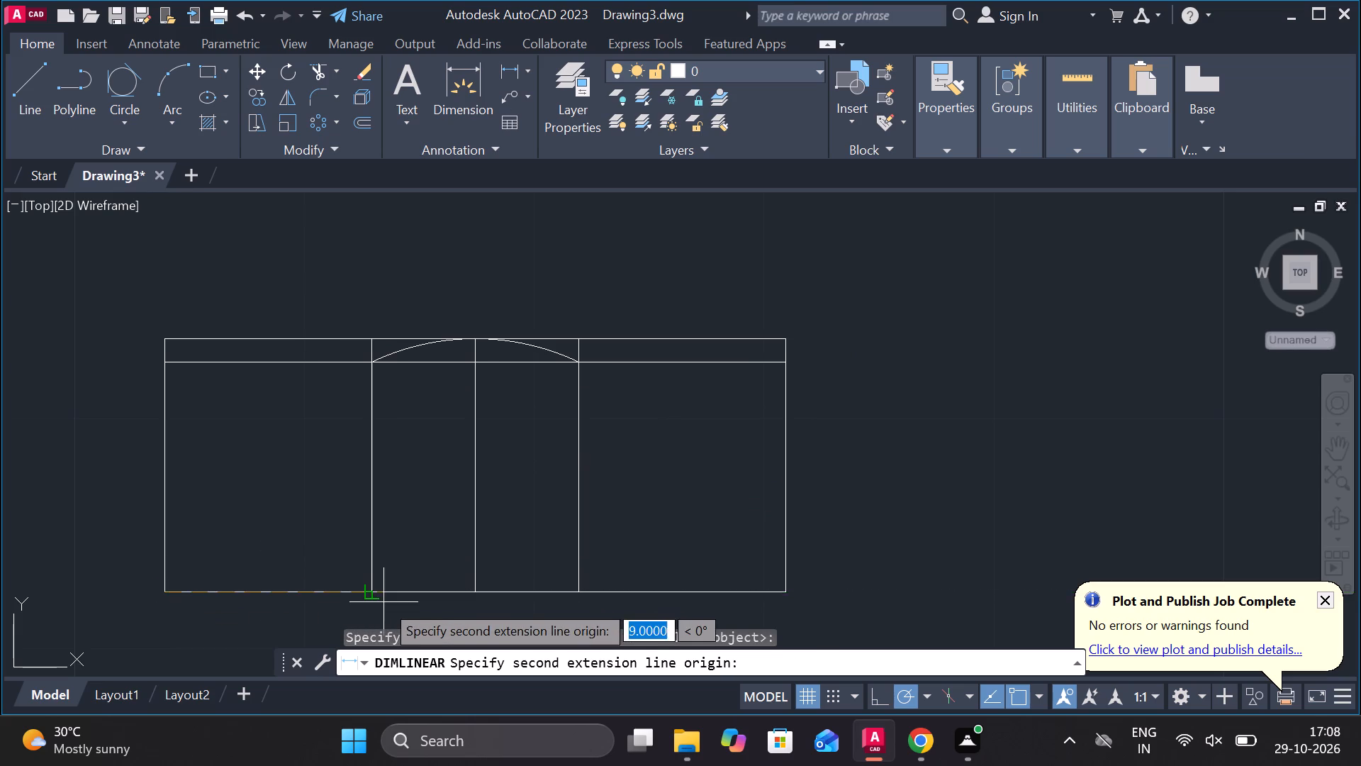
pyautogui.click(375, 596)
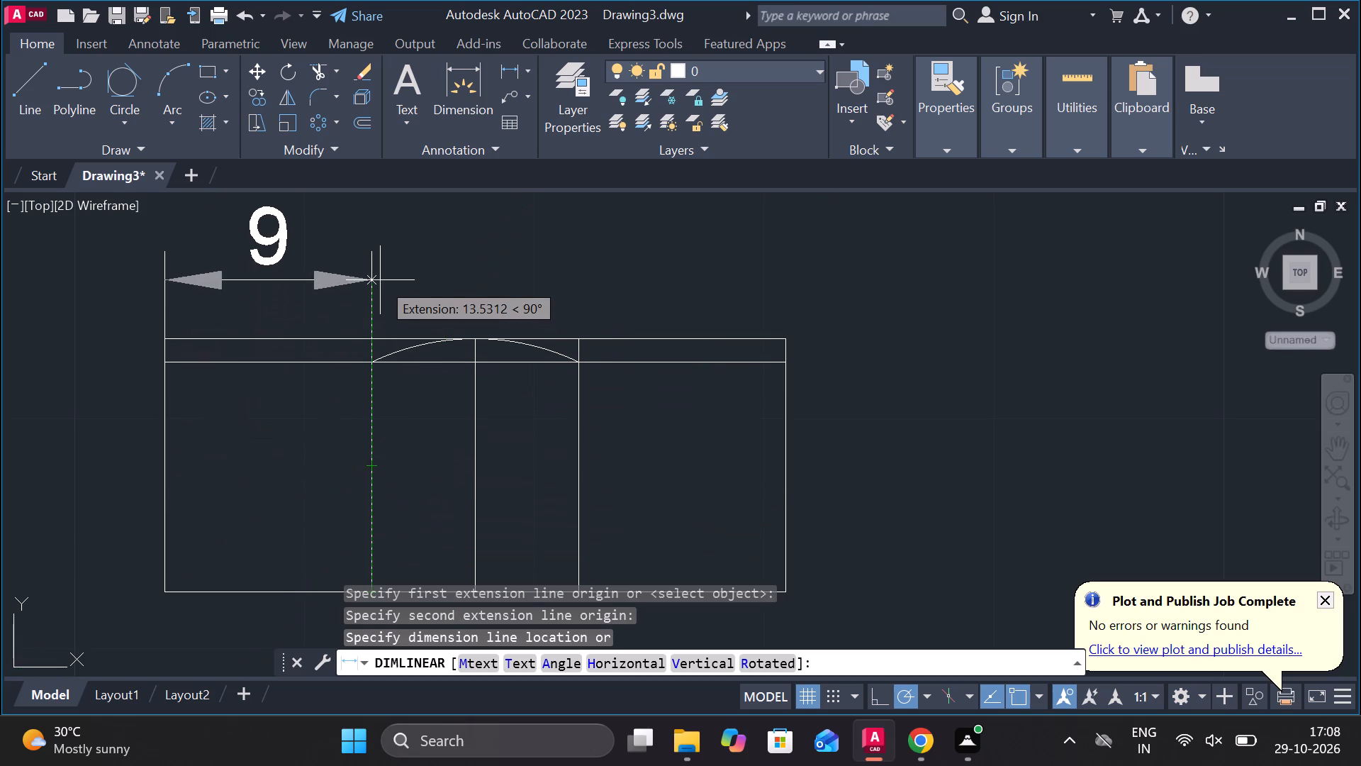
pyautogui.press('Escape')
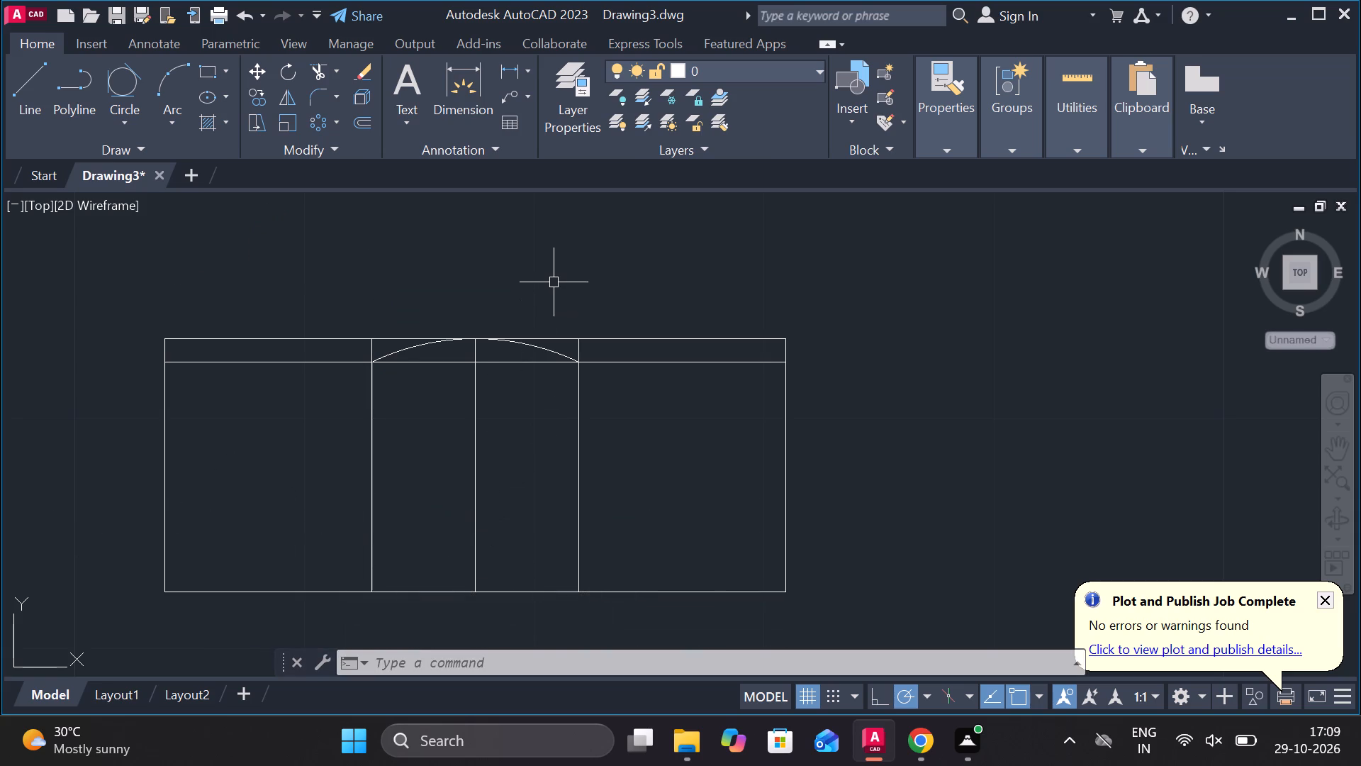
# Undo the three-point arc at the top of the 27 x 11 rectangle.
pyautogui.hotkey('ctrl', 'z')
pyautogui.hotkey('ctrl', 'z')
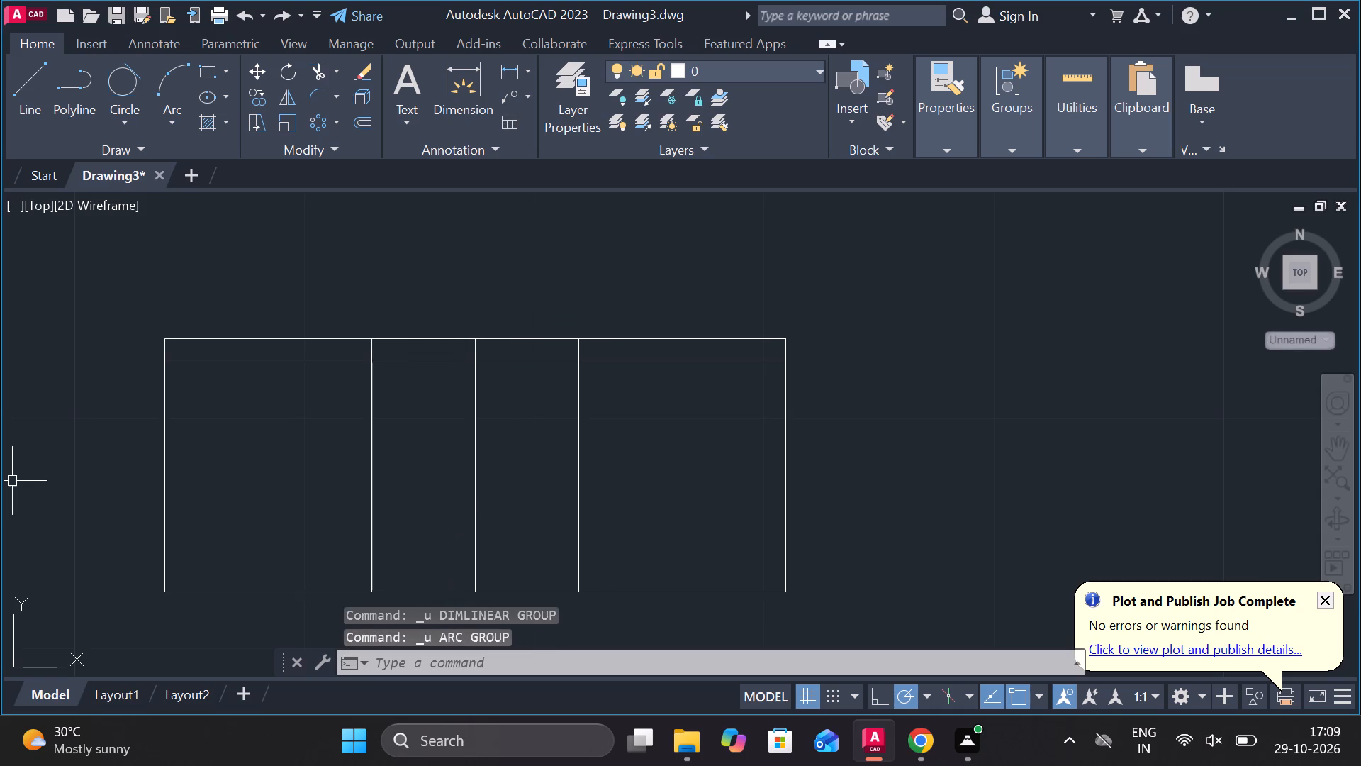
# Delete the two vertical lines on either side of the 27 x 11 rectangle's centre line.
pyautogui.click(369, 460)
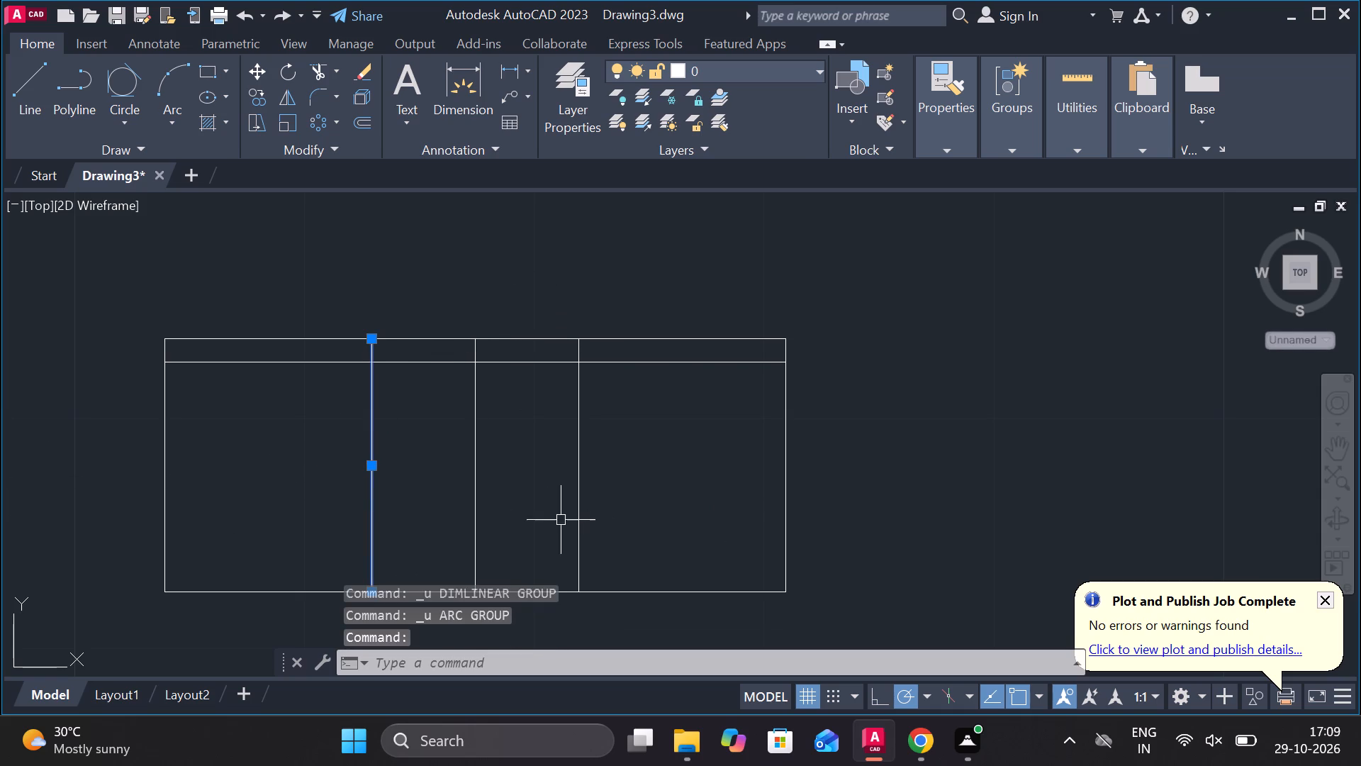
pyautogui.click(577, 520)
pyautogui.press('Delete')
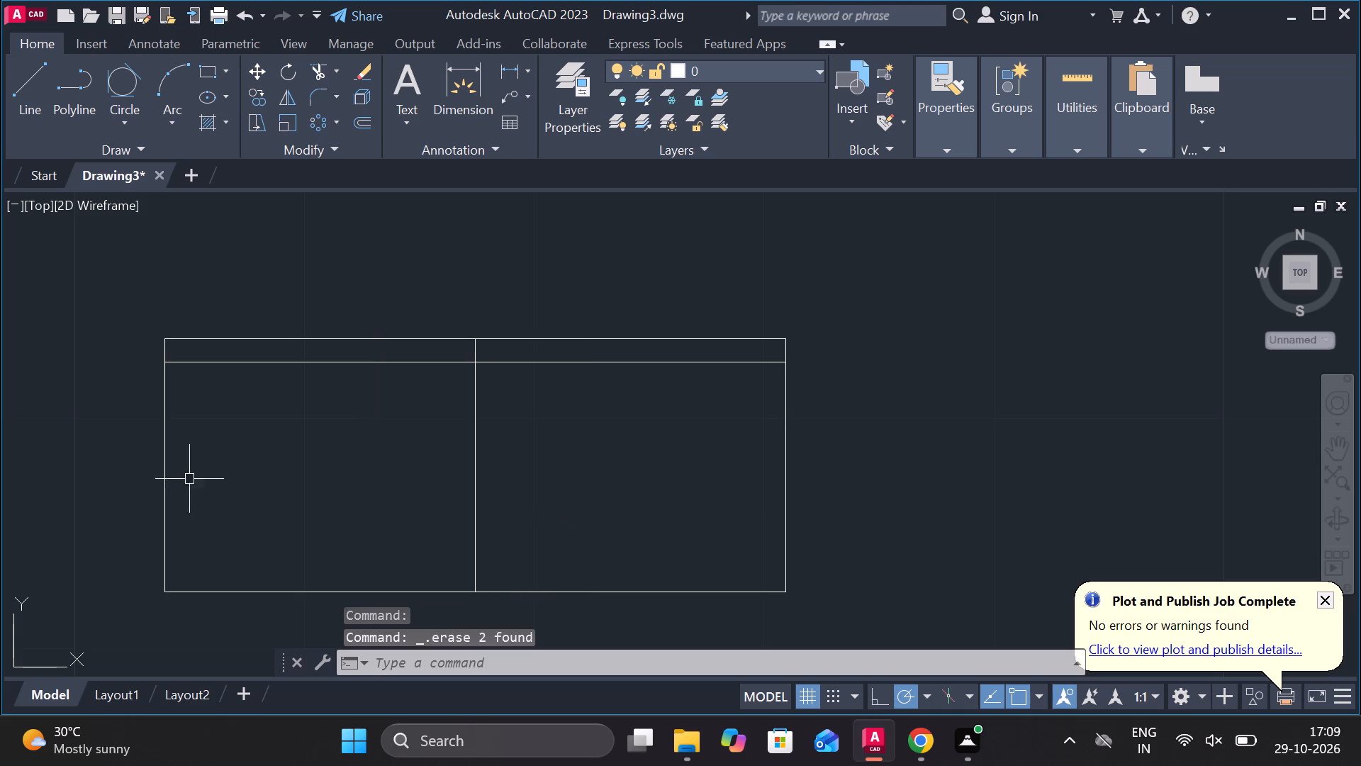
# Copy the 27 x 11 rectangle's left edge 4.5 units to the right.
pyautogui.click(166, 477)
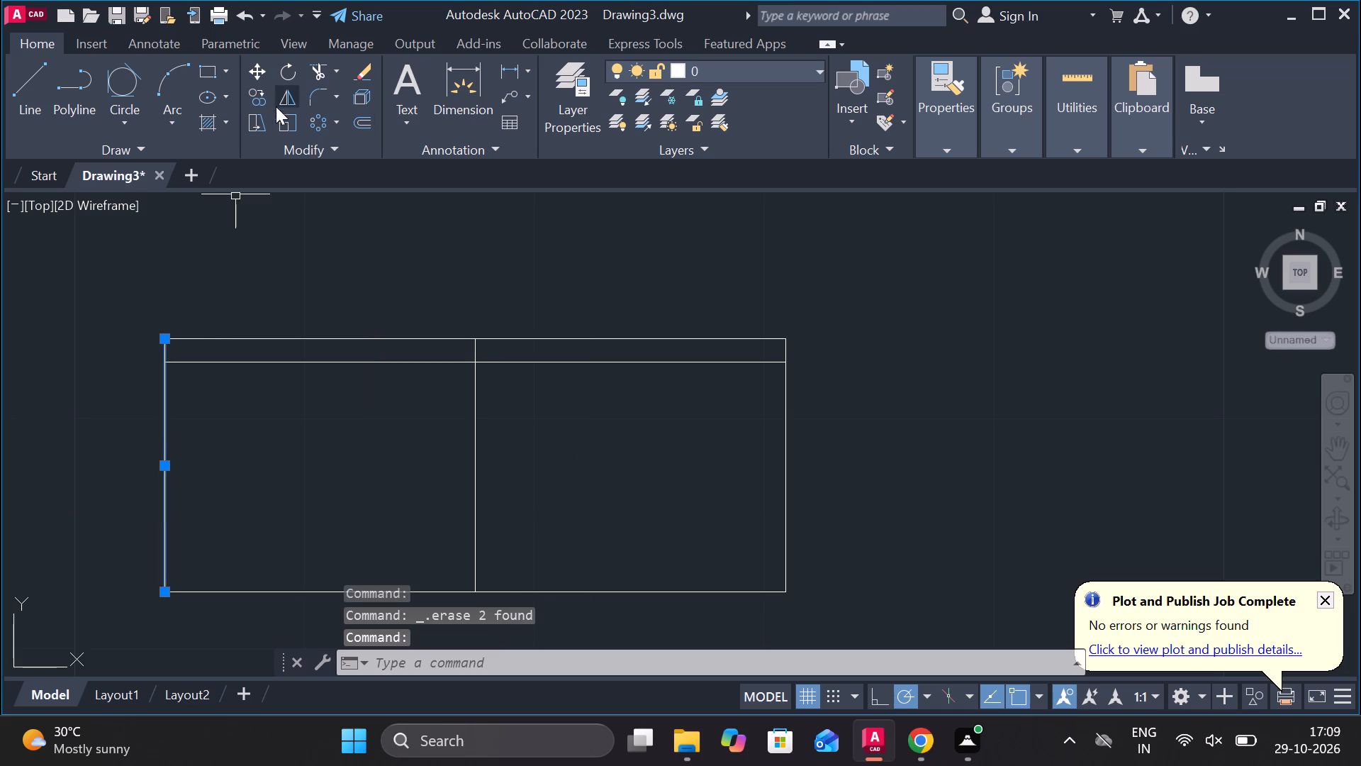
pyautogui.click(253, 98)
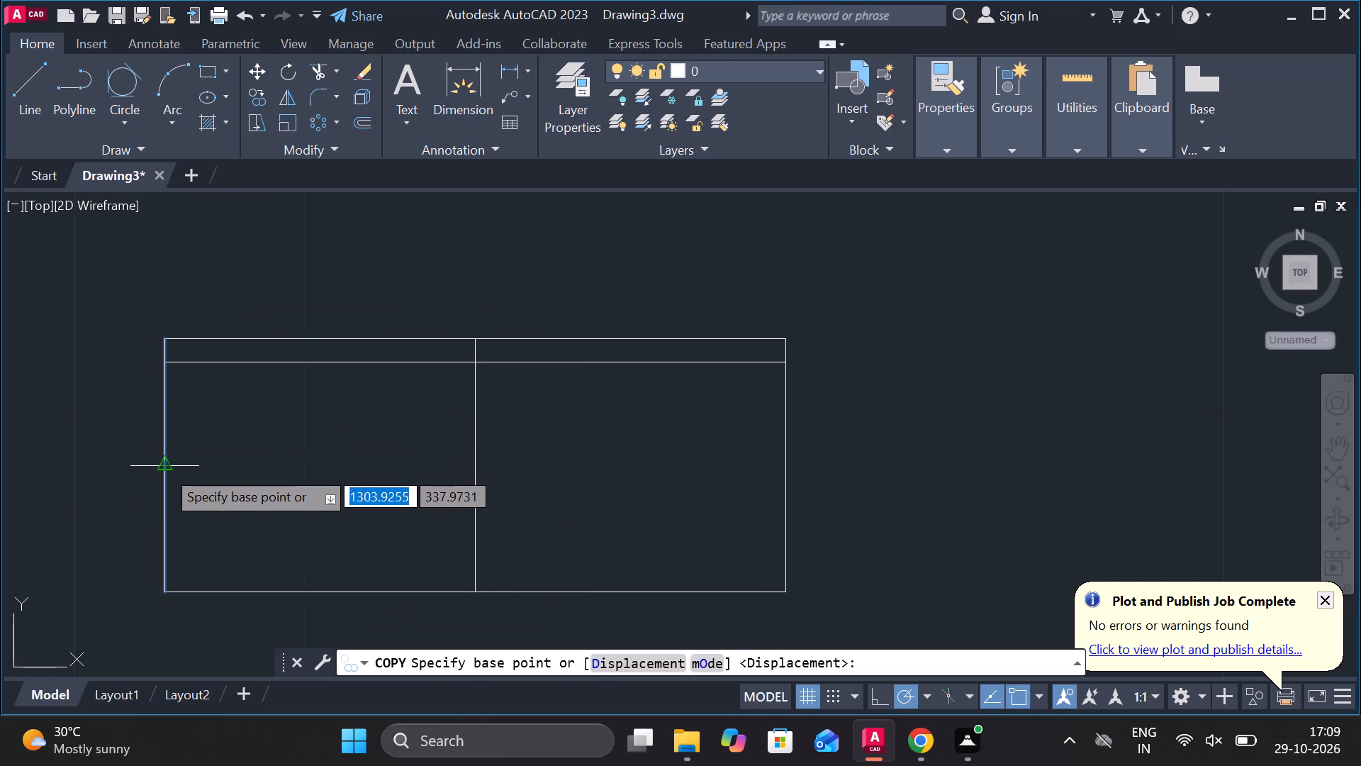
pyautogui.click(164, 468)
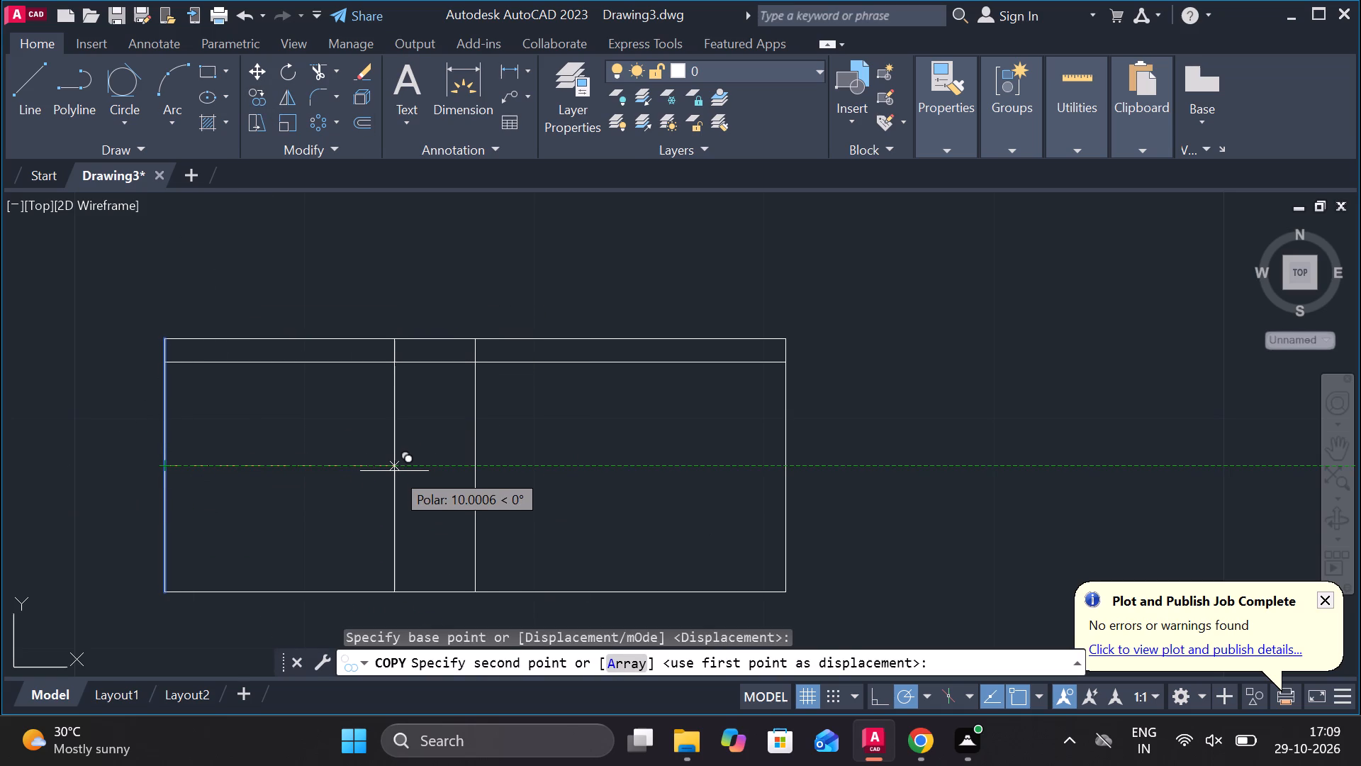
pyautogui.press('4')
pyautogui.write('.5')
pyautogui.press('Return')
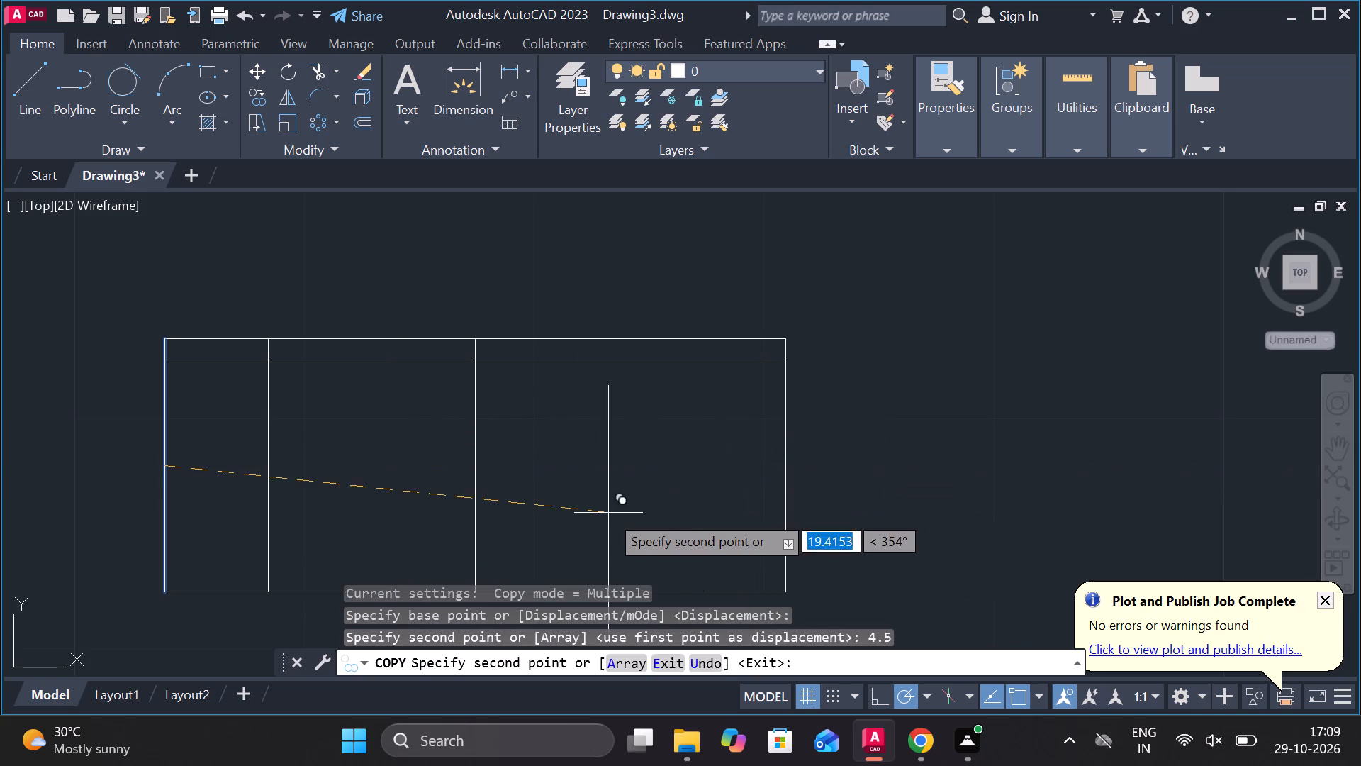
pyautogui.press('Escape')
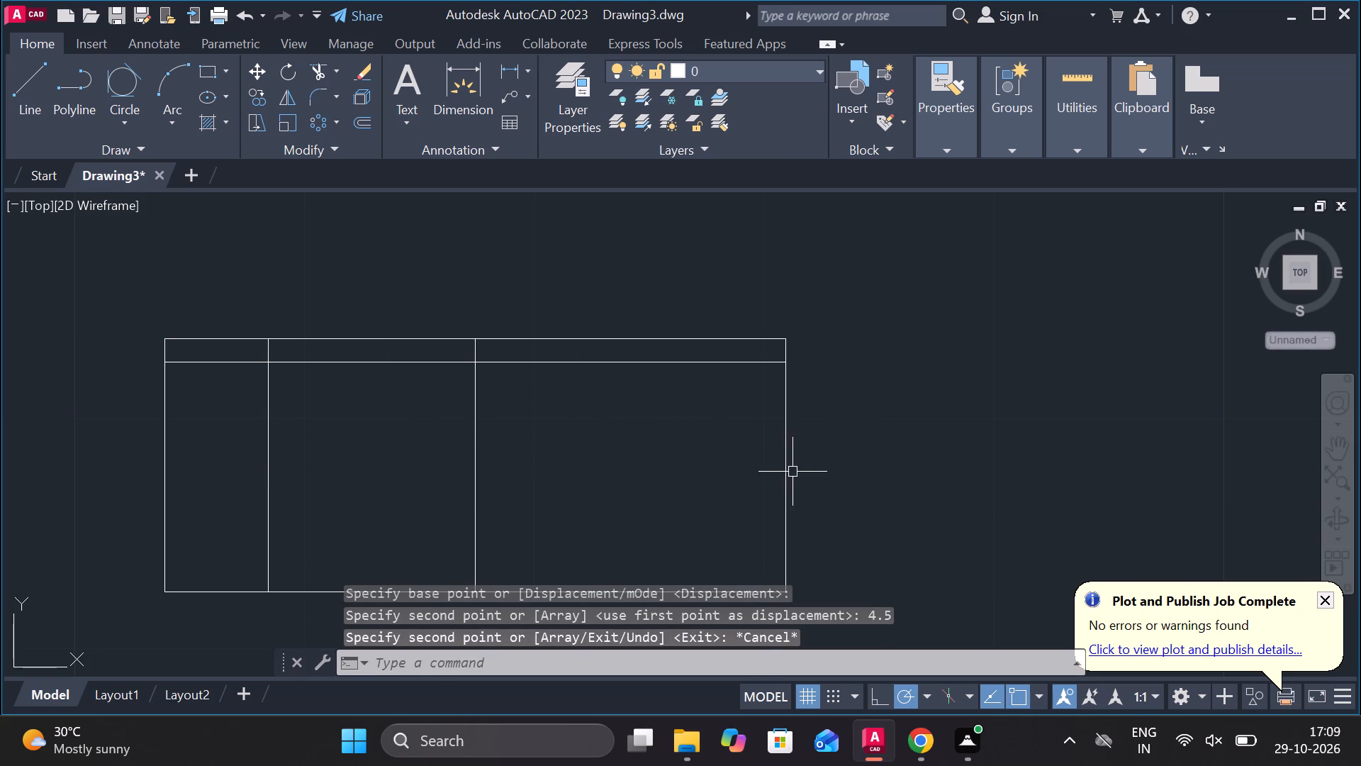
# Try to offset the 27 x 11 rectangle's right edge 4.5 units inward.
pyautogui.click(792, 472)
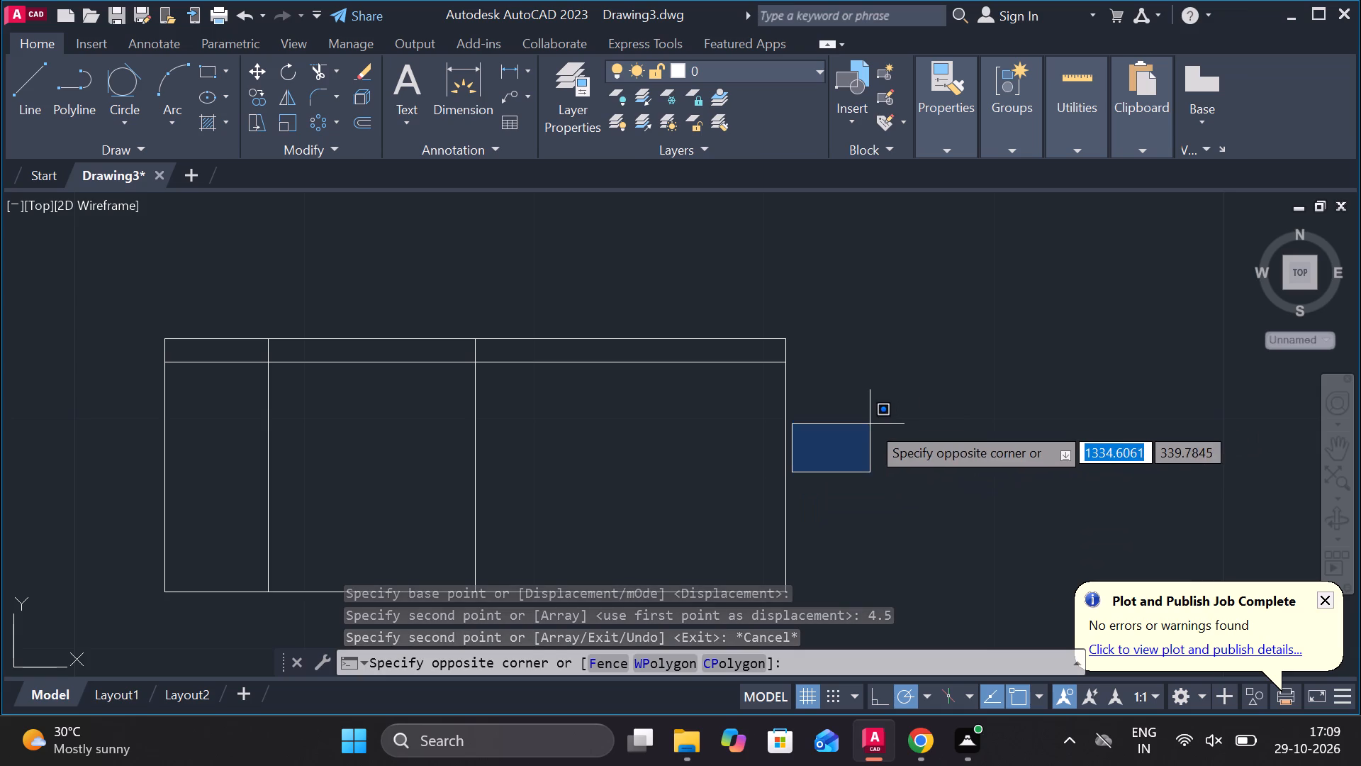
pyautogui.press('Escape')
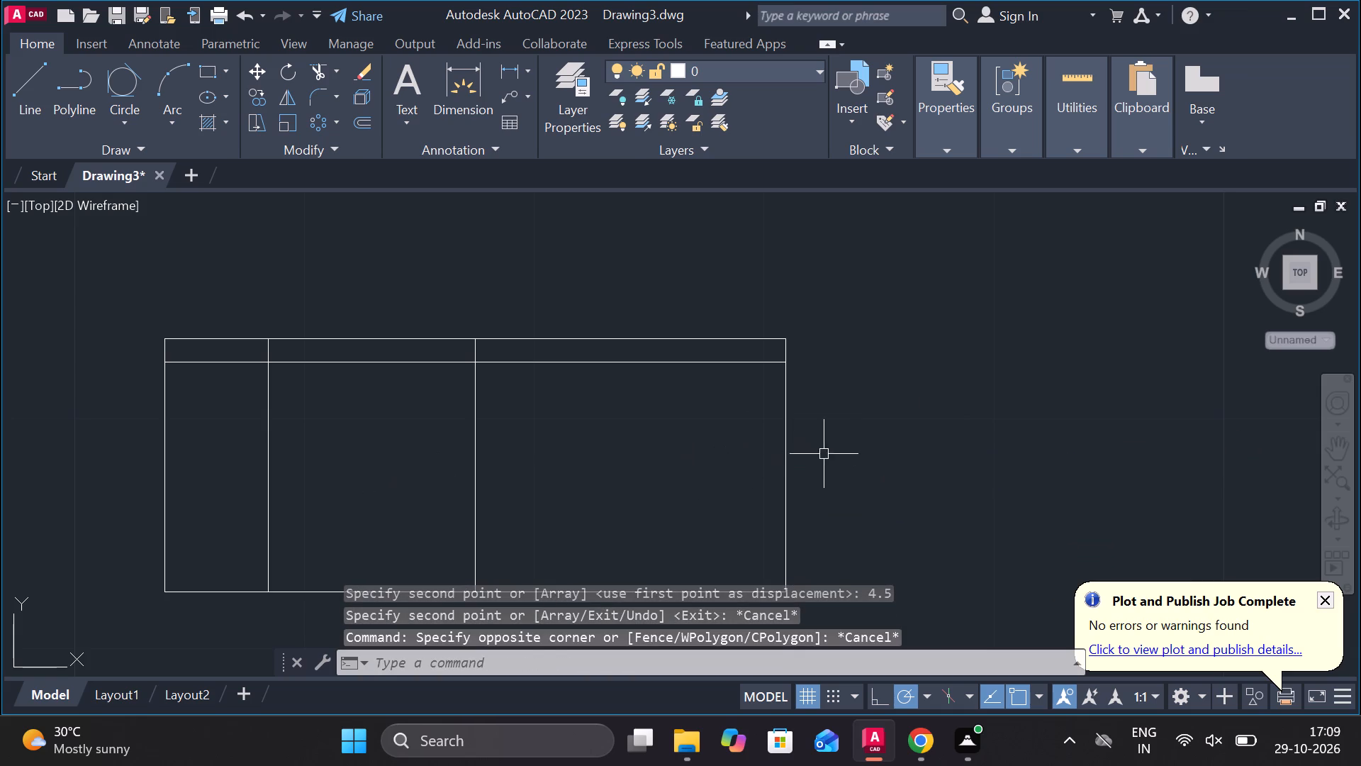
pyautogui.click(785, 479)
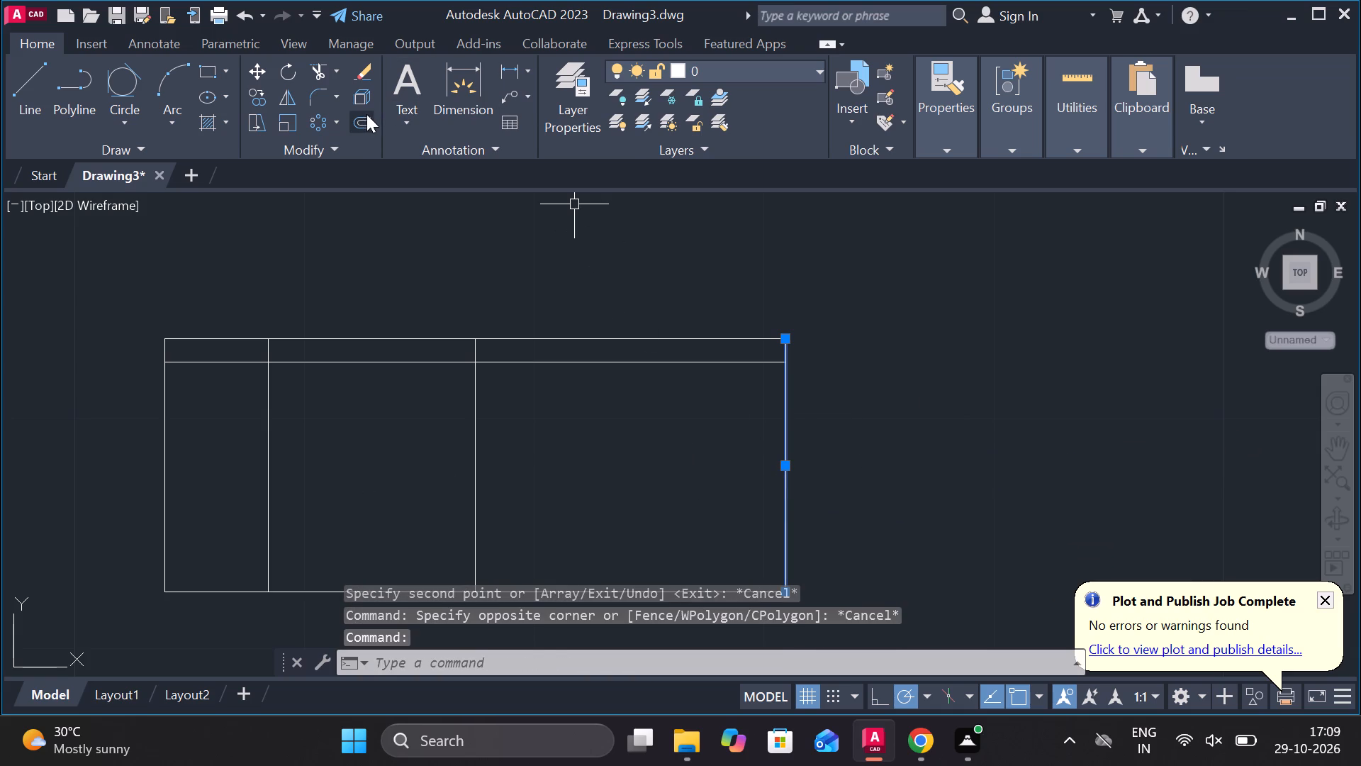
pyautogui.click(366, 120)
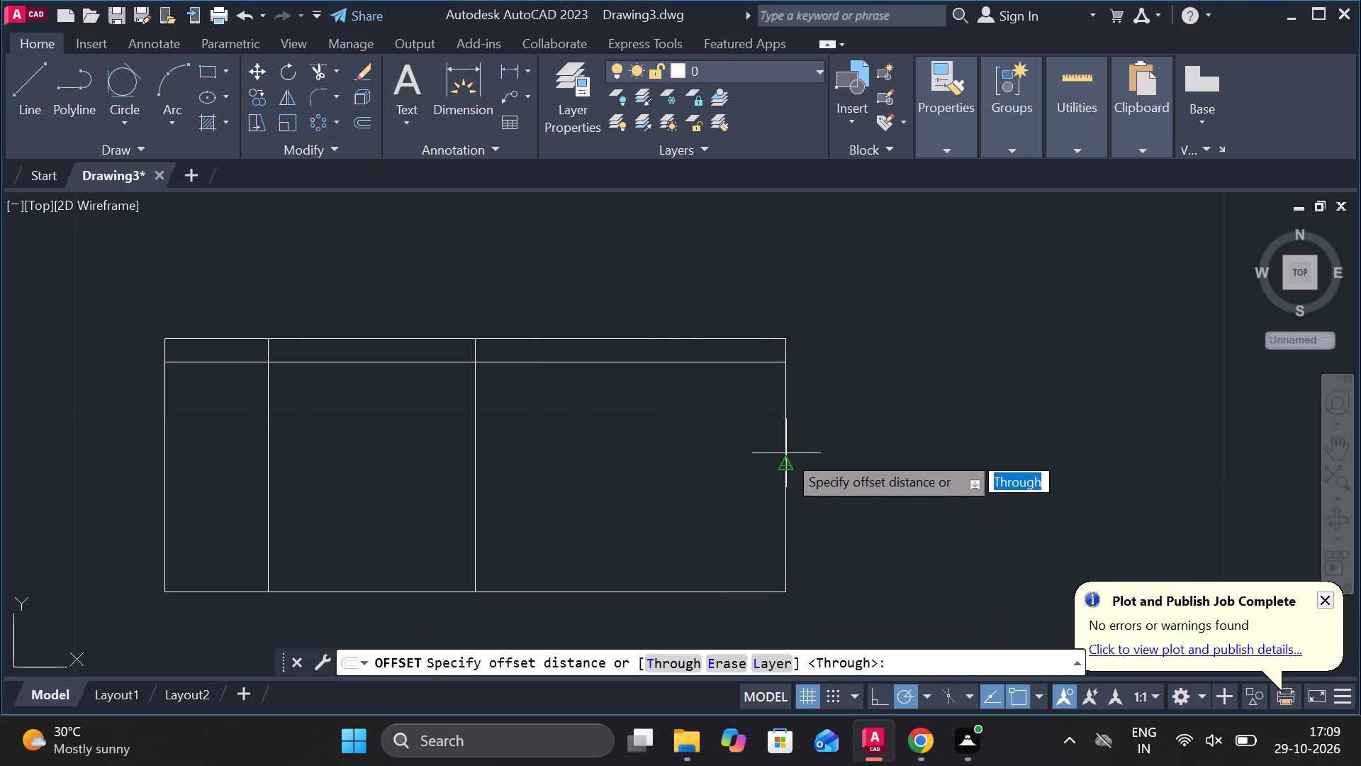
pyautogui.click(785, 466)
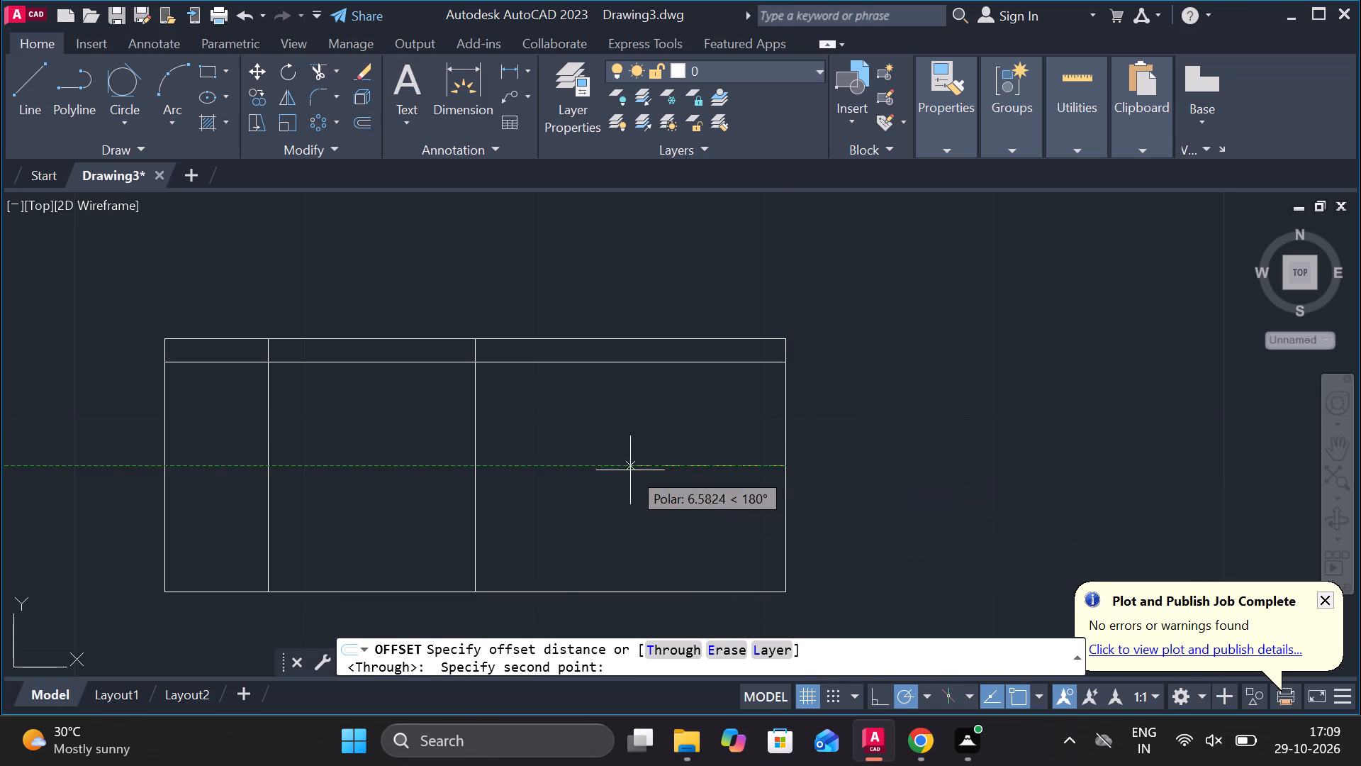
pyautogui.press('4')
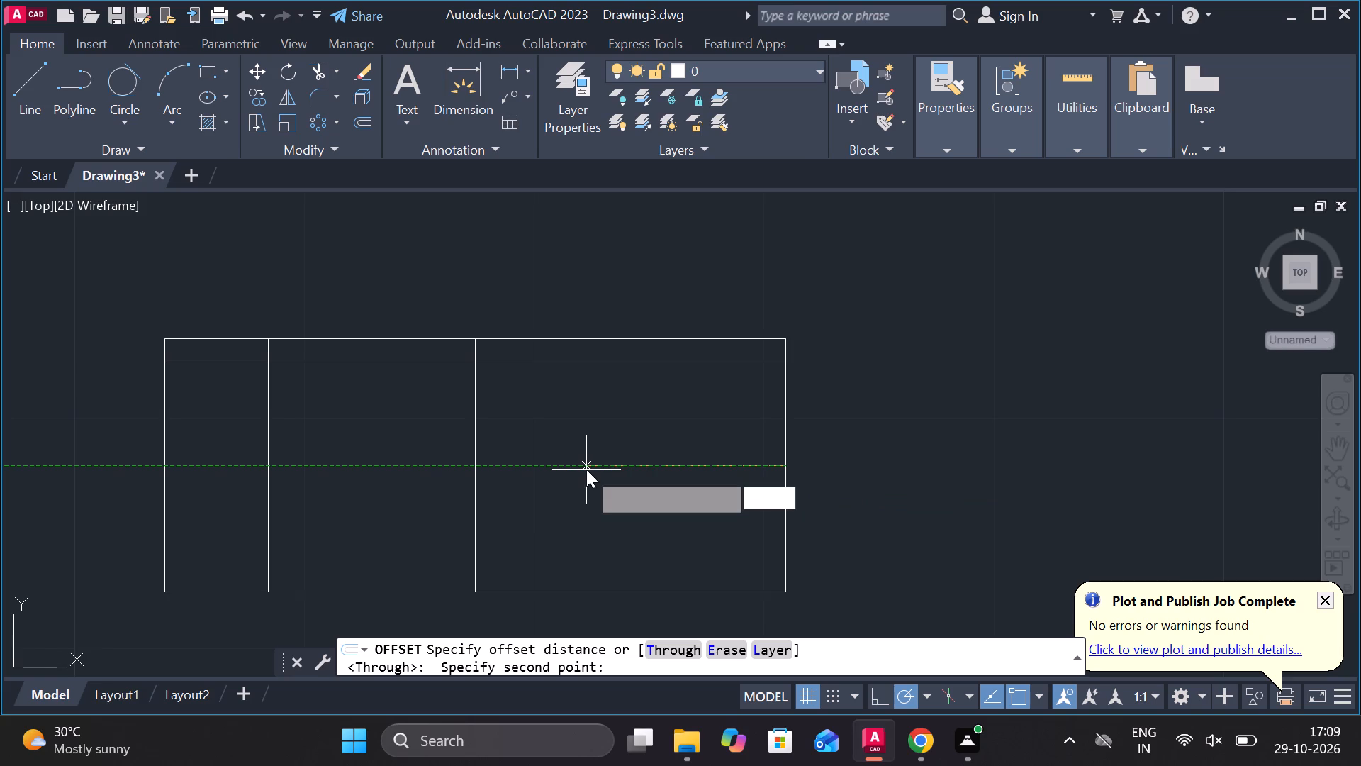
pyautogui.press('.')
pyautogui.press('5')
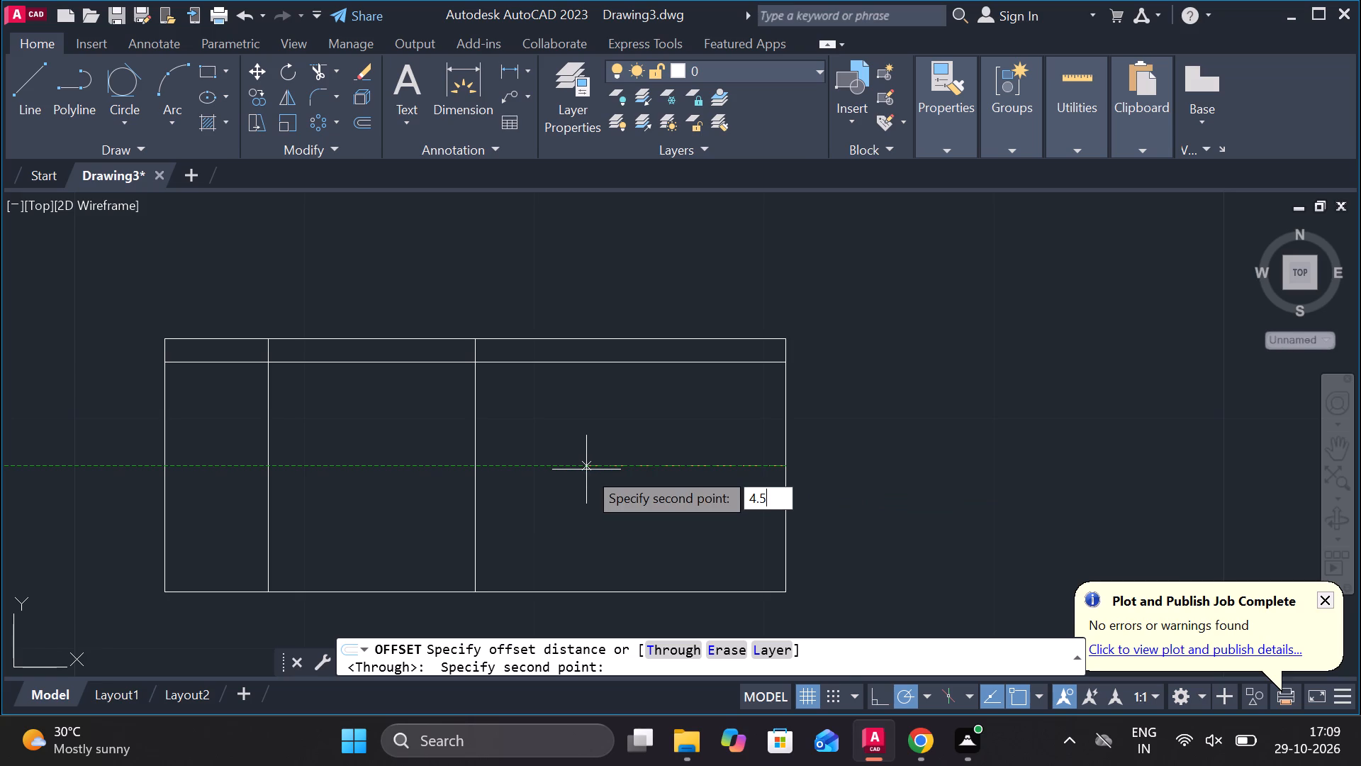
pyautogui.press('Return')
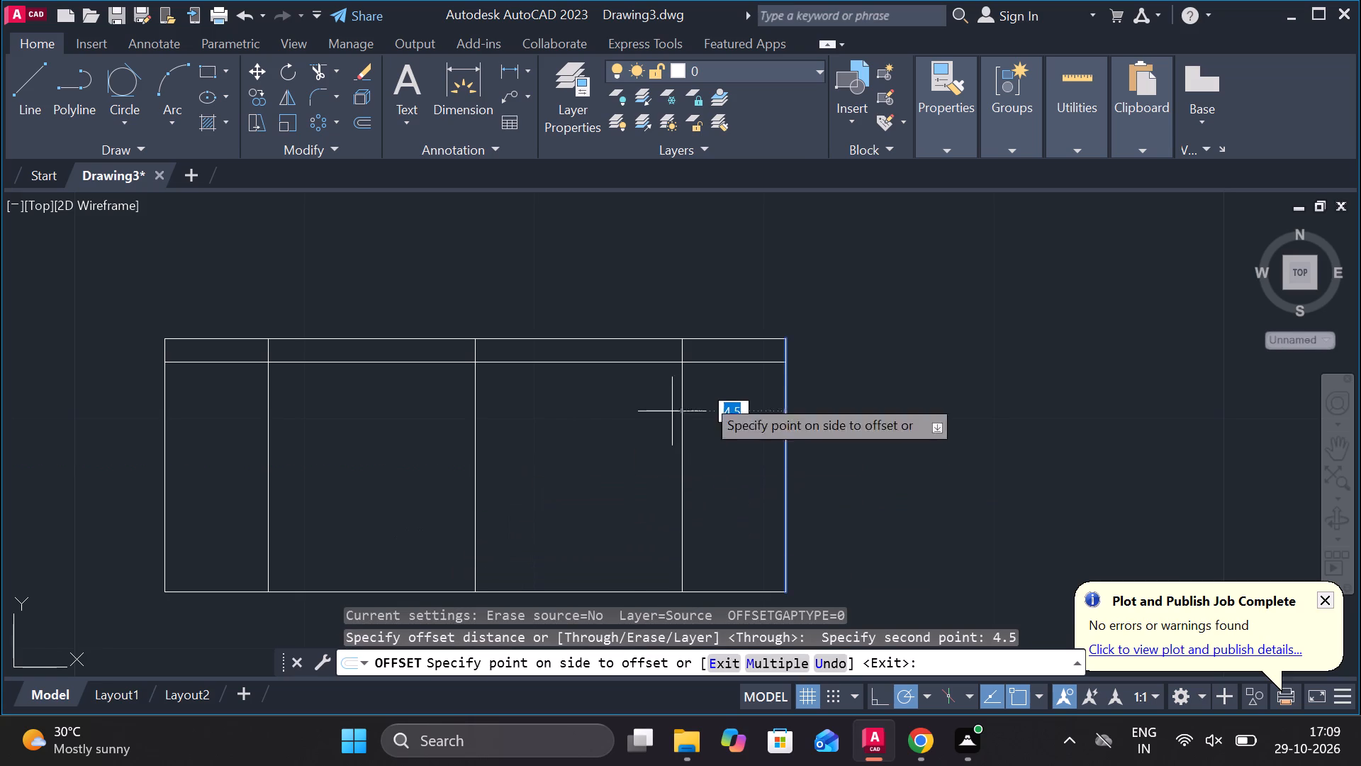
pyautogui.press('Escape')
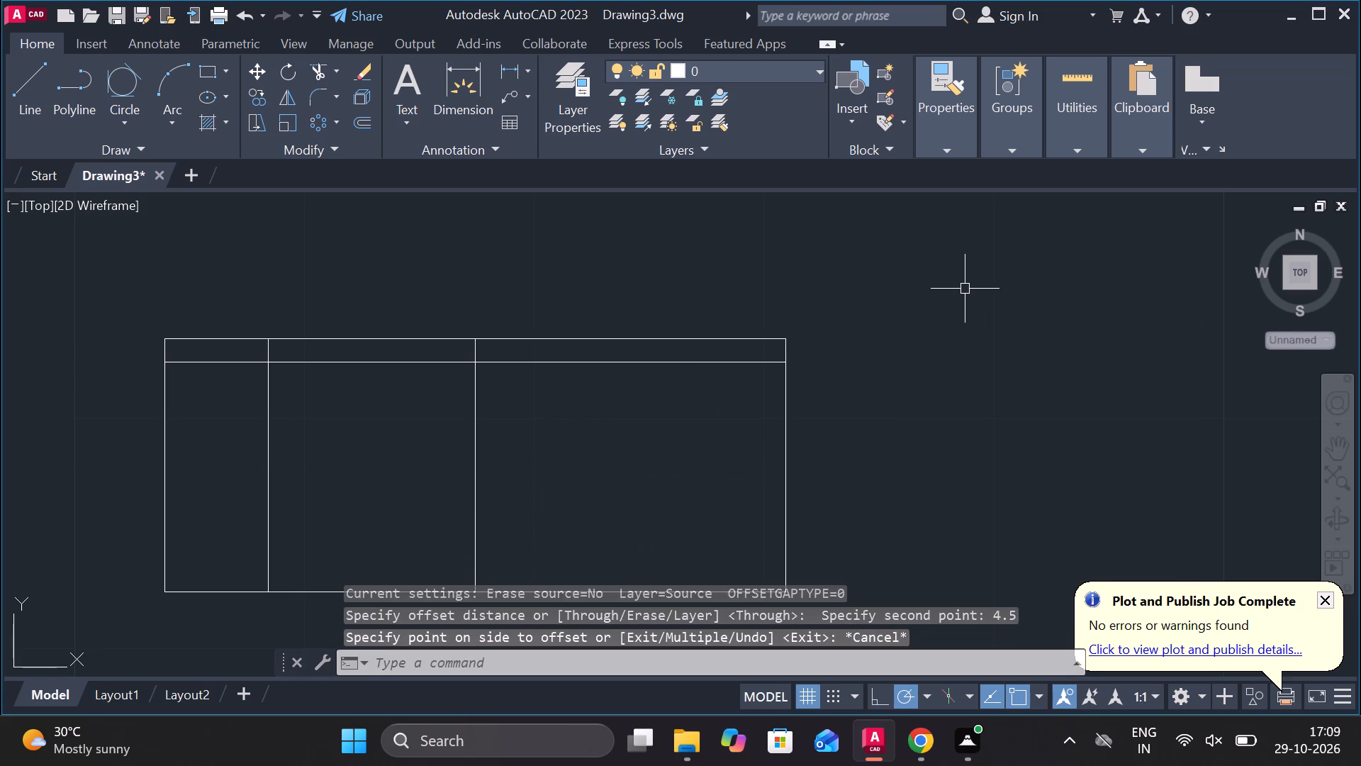
# Copy the 27 x 11 rectangle's right edge 4.5 units to the left, inside the rectangle.
pyautogui.scroll(-2, 516, 356)
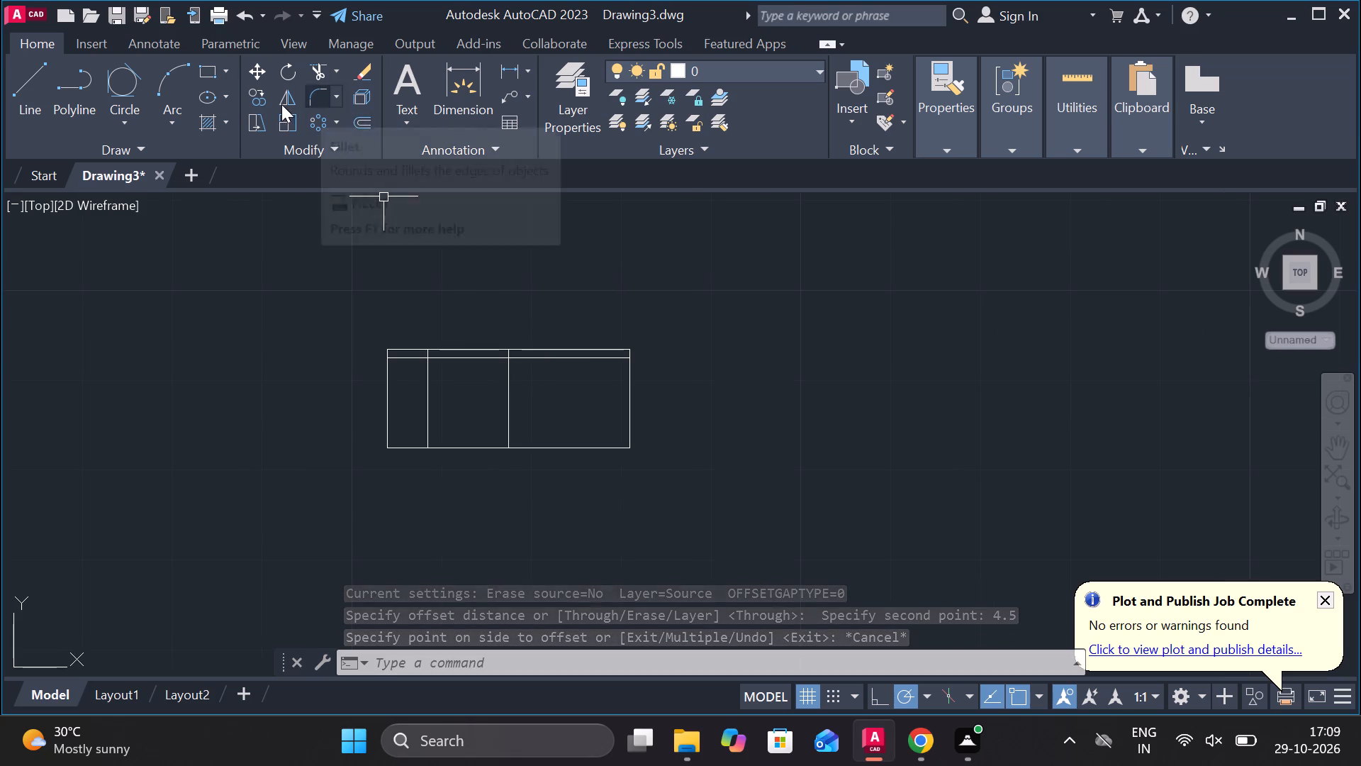
pyautogui.click(632, 404)
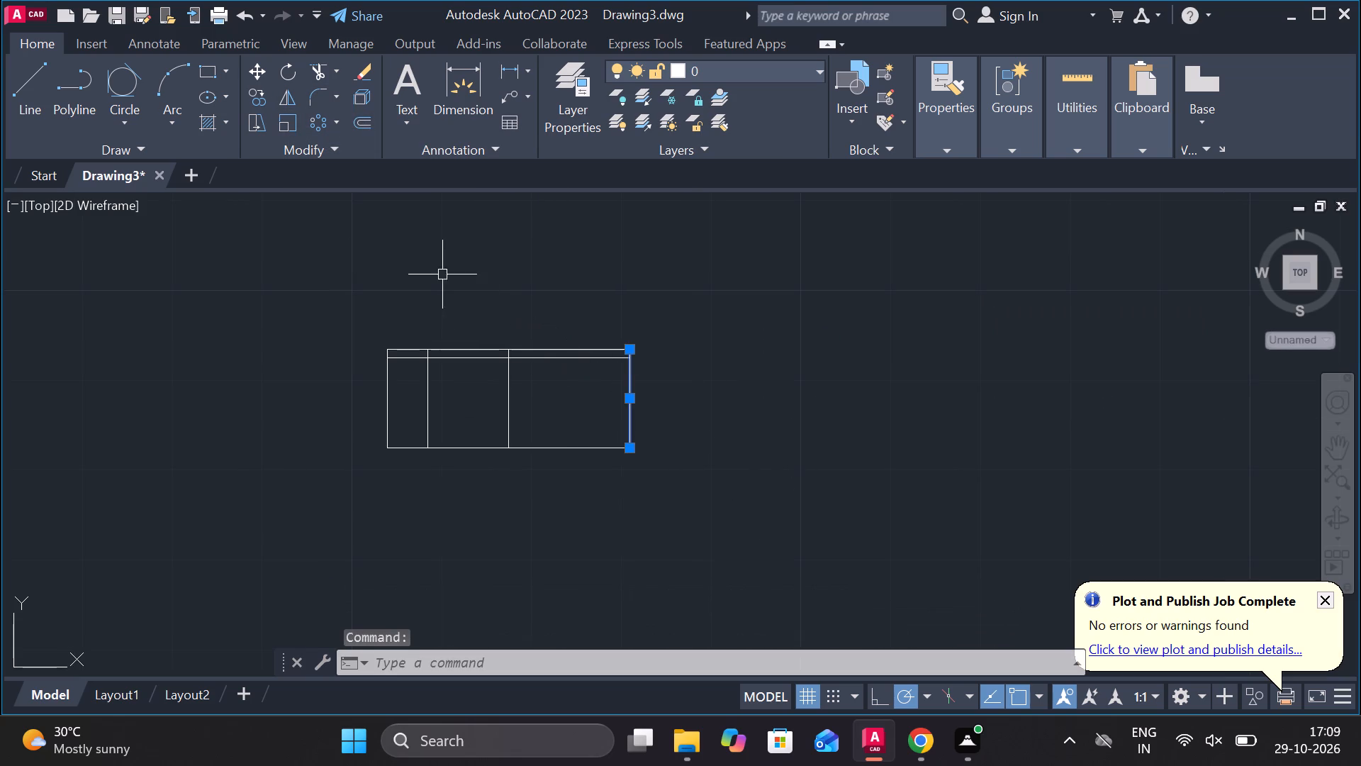
pyautogui.click(258, 89)
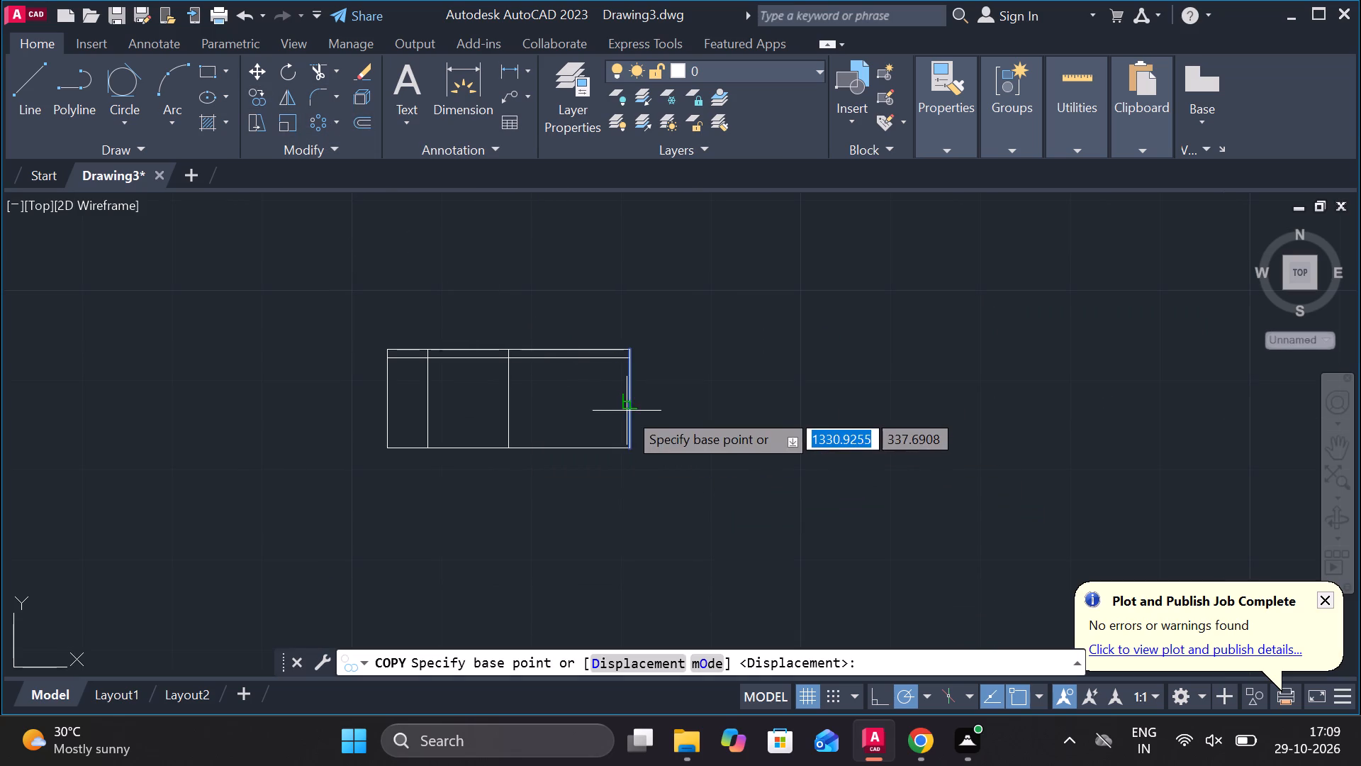
pyautogui.click(627, 399)
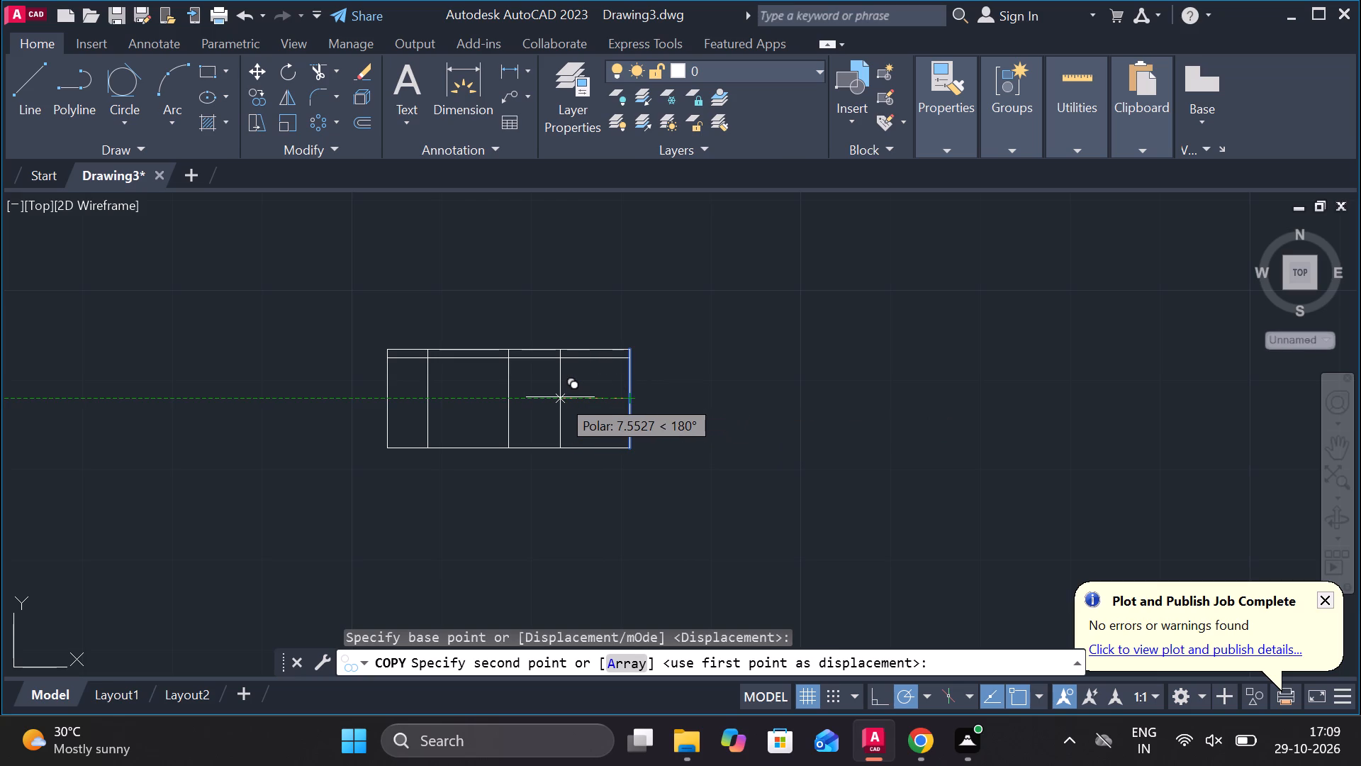
pyautogui.press('4')
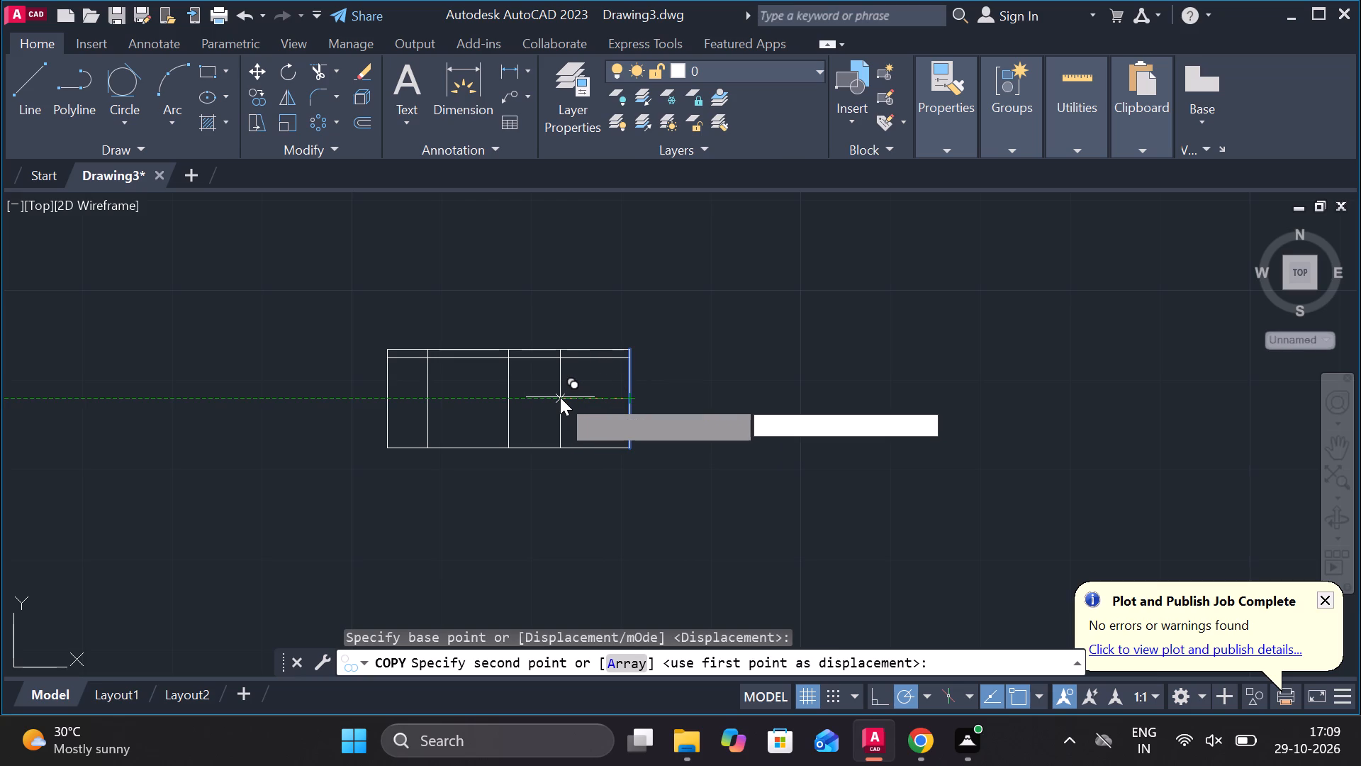
pyautogui.write('.5')
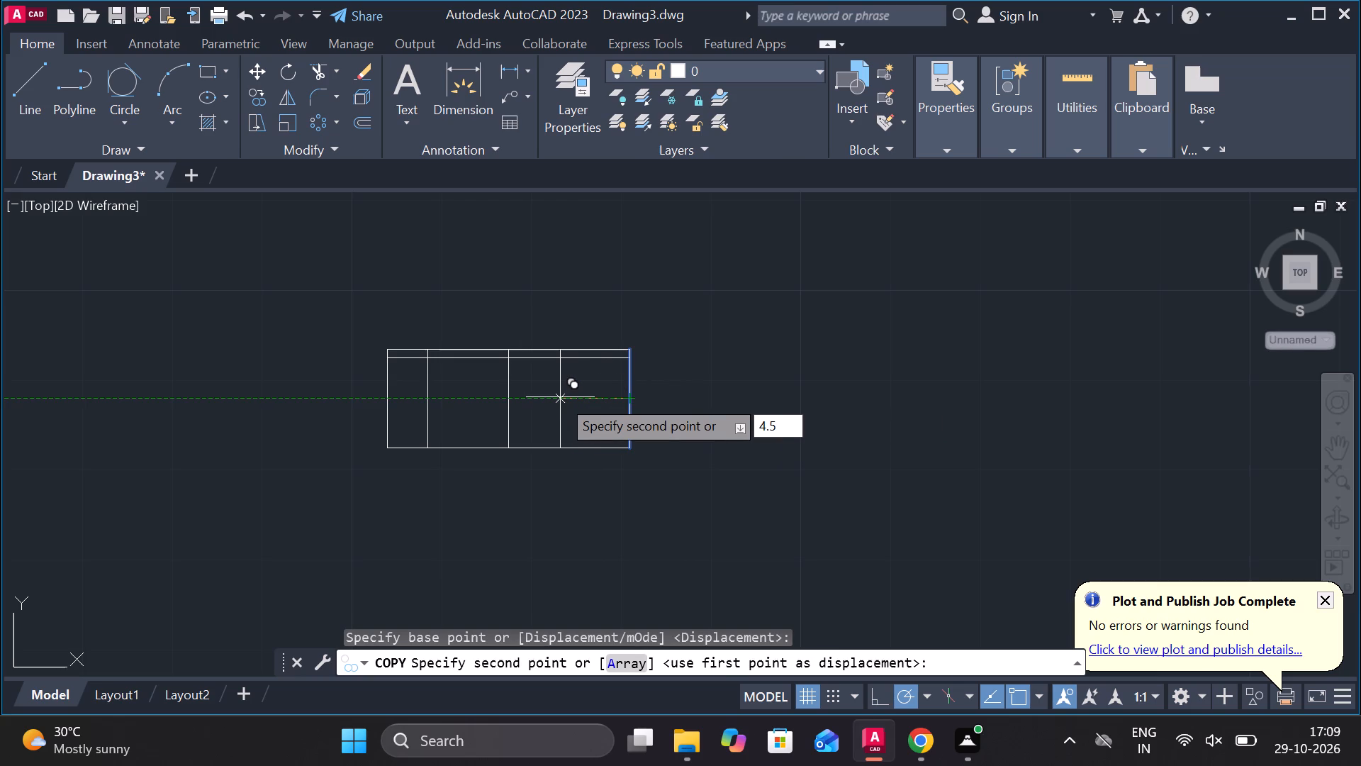
pyautogui.press('Return')
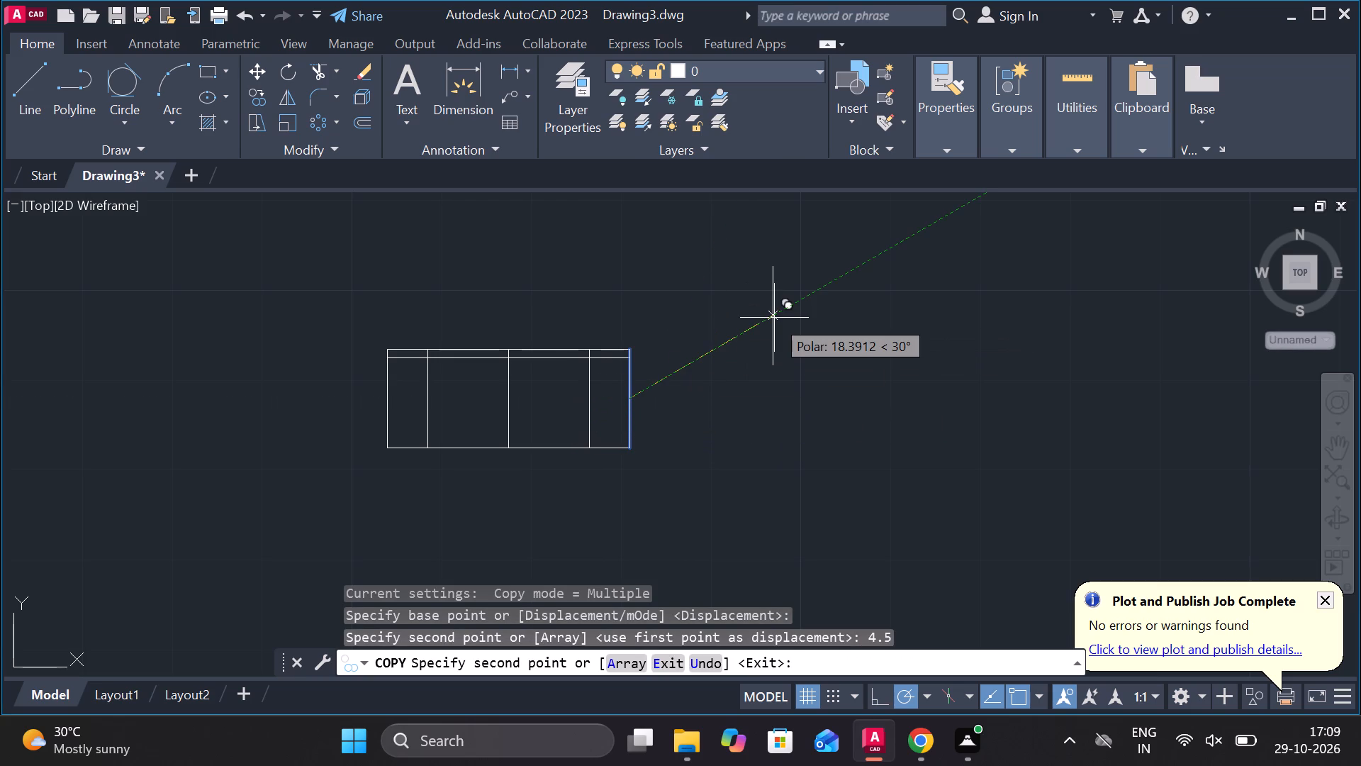
pyautogui.press('Escape')
# Draw a three-point arc between the two inner vertical lines on the lower horizontal line, peaking at the top edge's midpoint.
pyautogui.scroll(2, 533, 387)
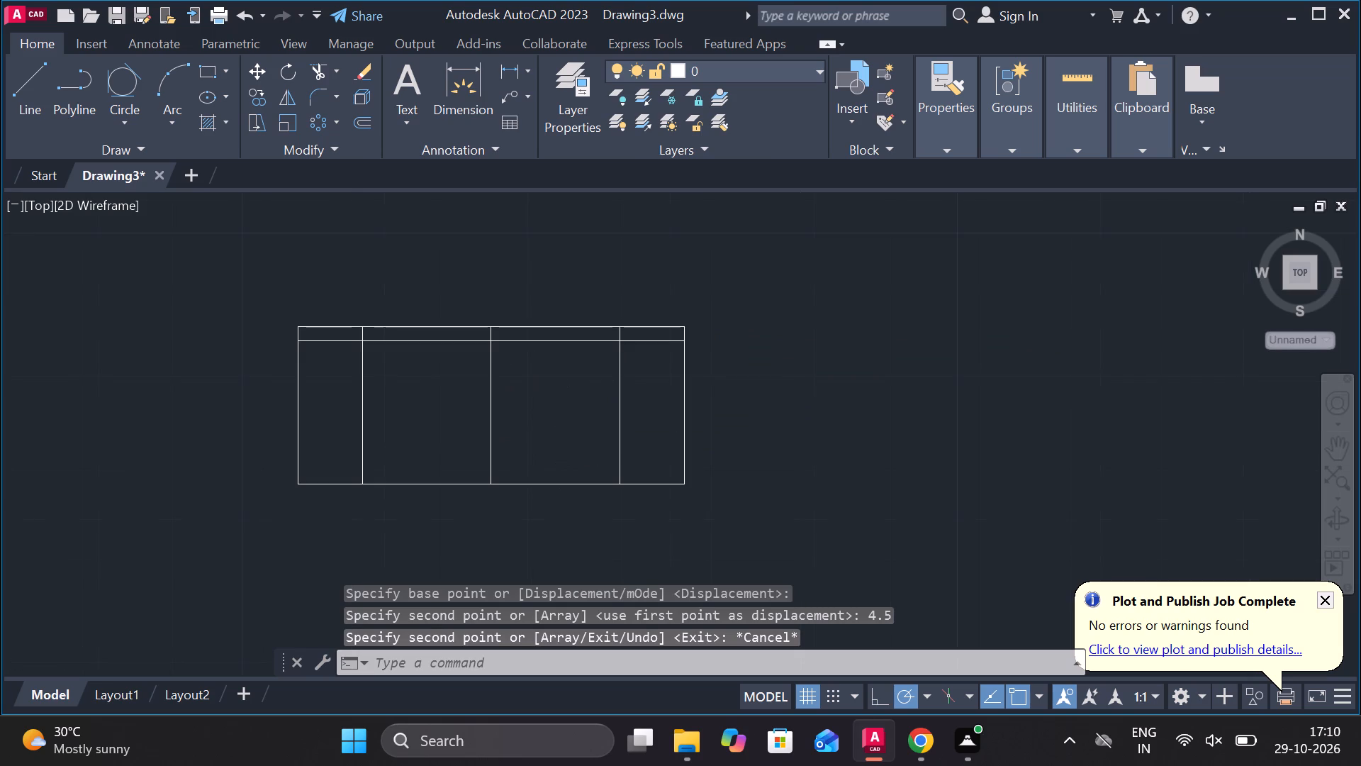
pyautogui.click(167, 85)
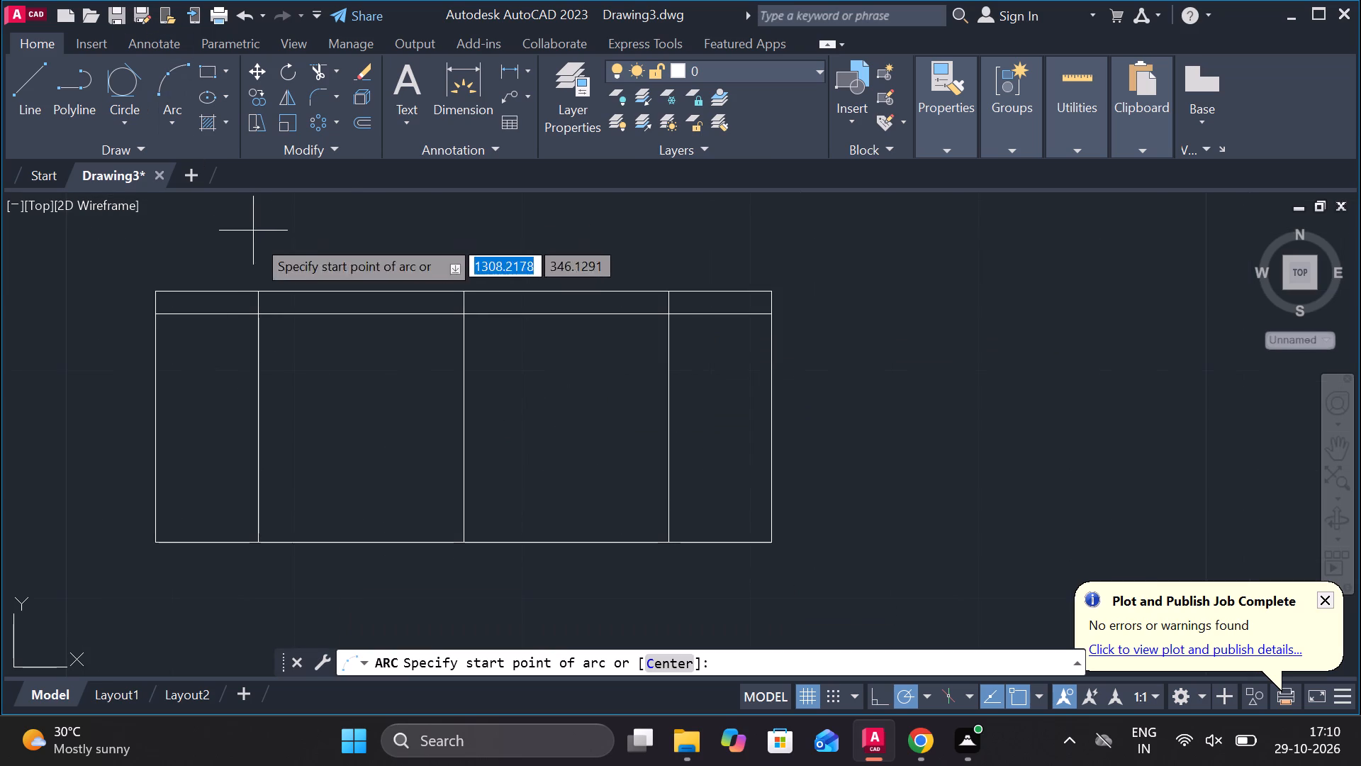
pyautogui.click(259, 312)
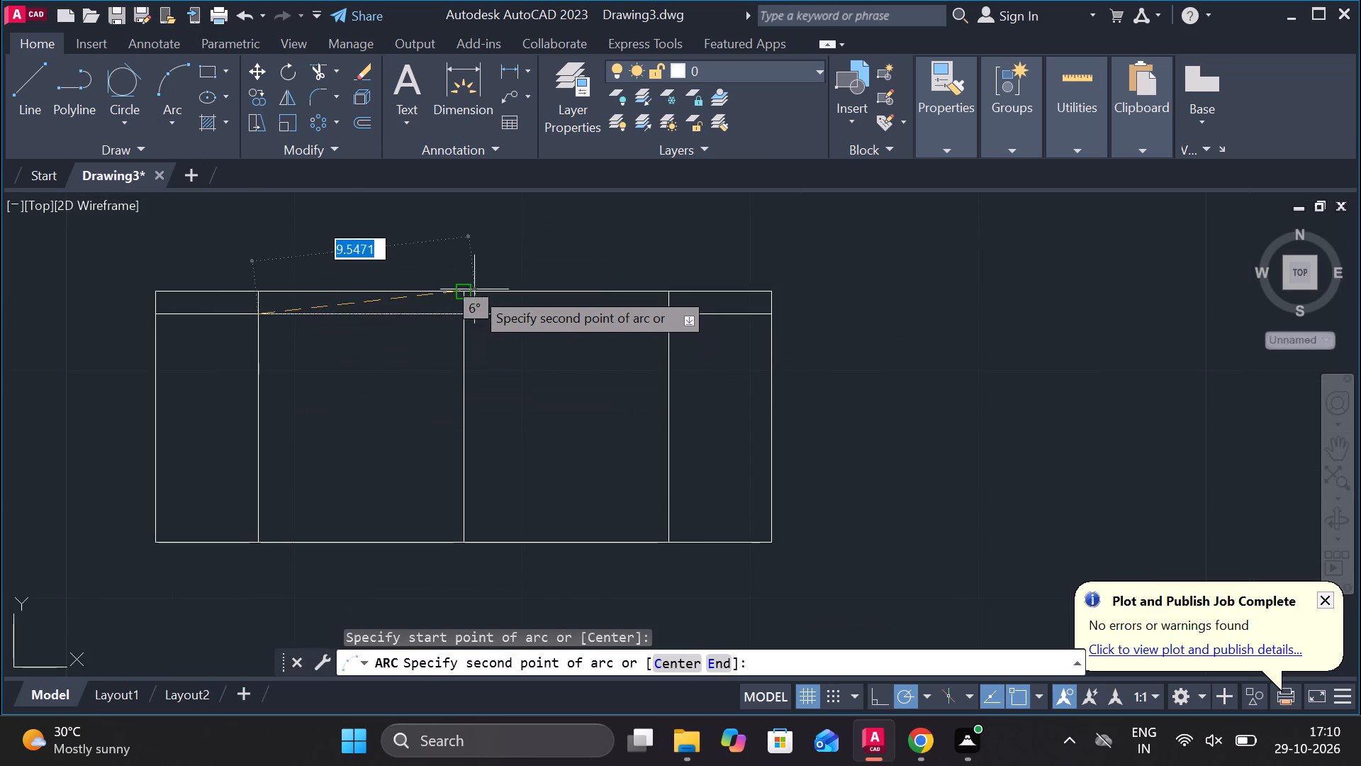
pyautogui.click(467, 298)
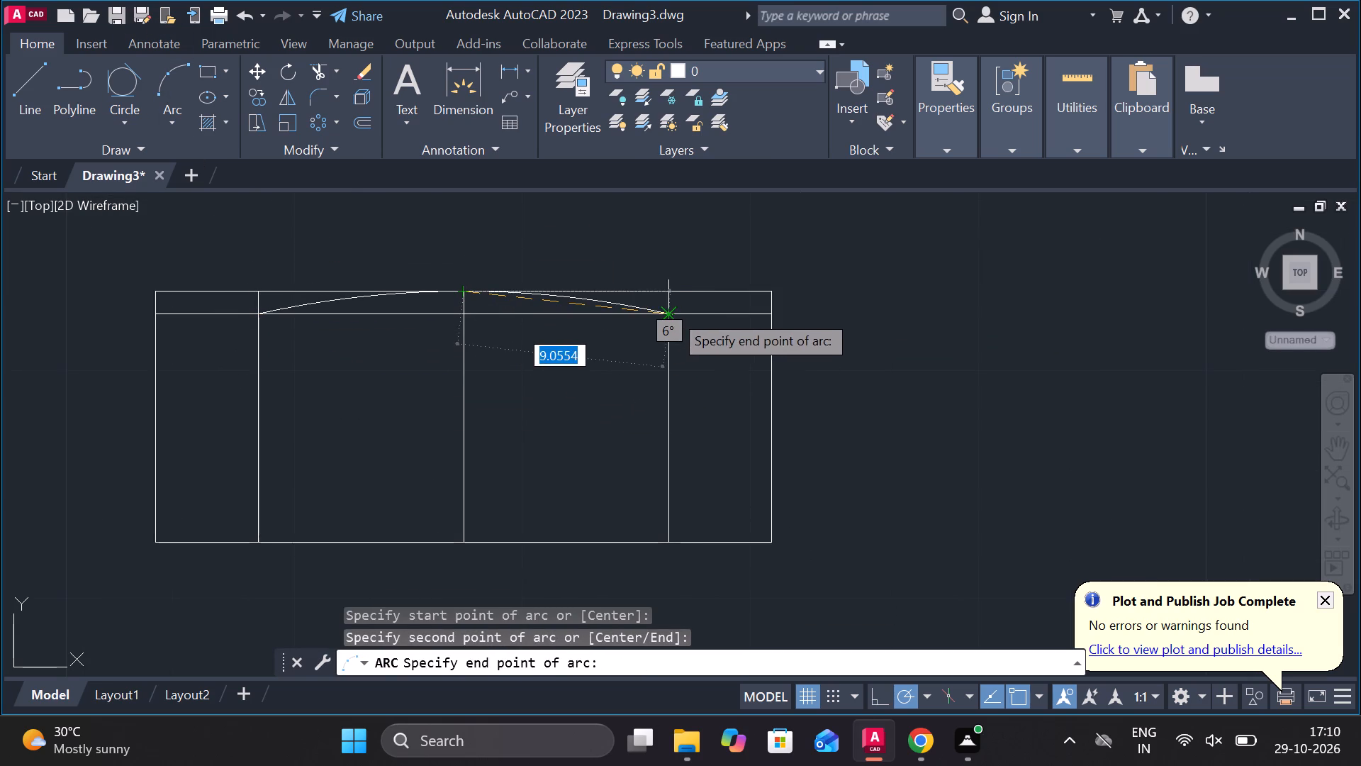
pyautogui.click(672, 312)
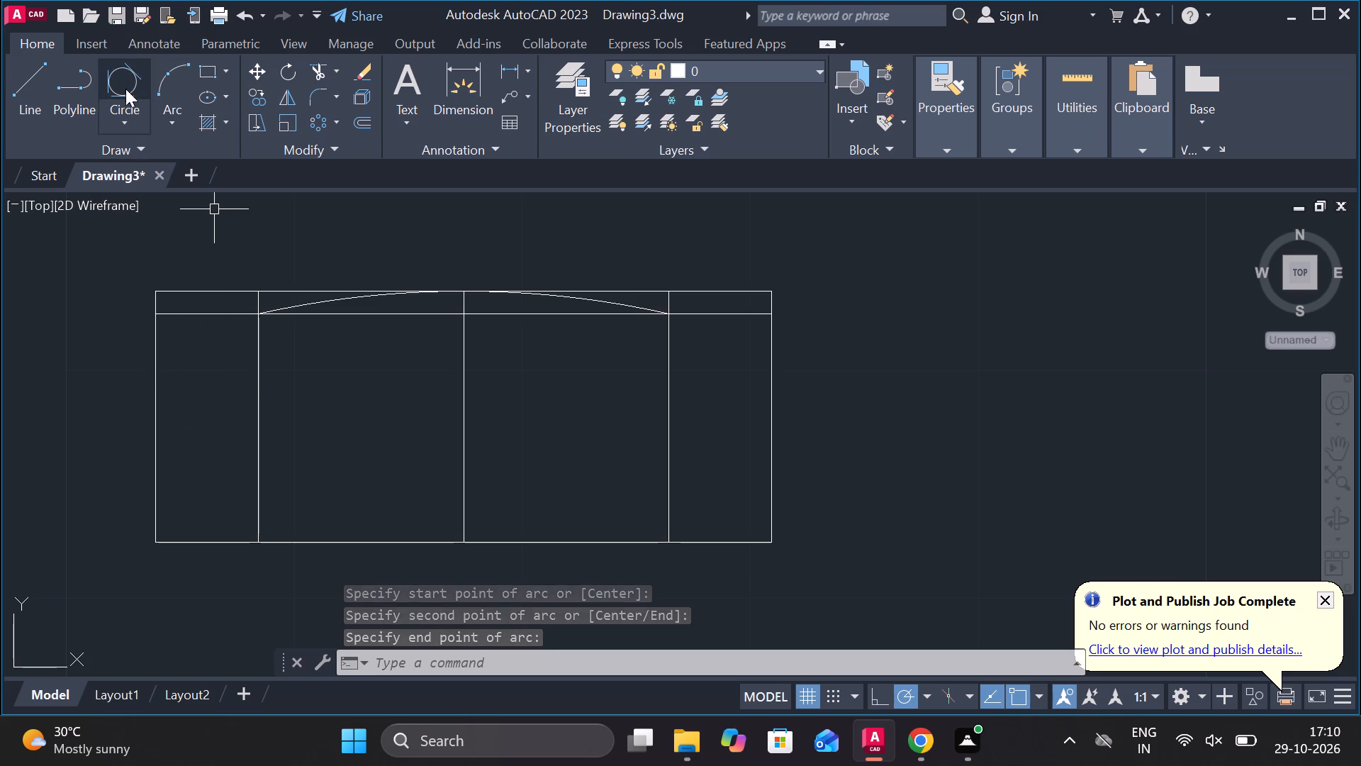
# Draw a three-point arc across the 4.5-unit left section, from the lower horizontal line up to the top edge and back.
pyautogui.click(161, 82)
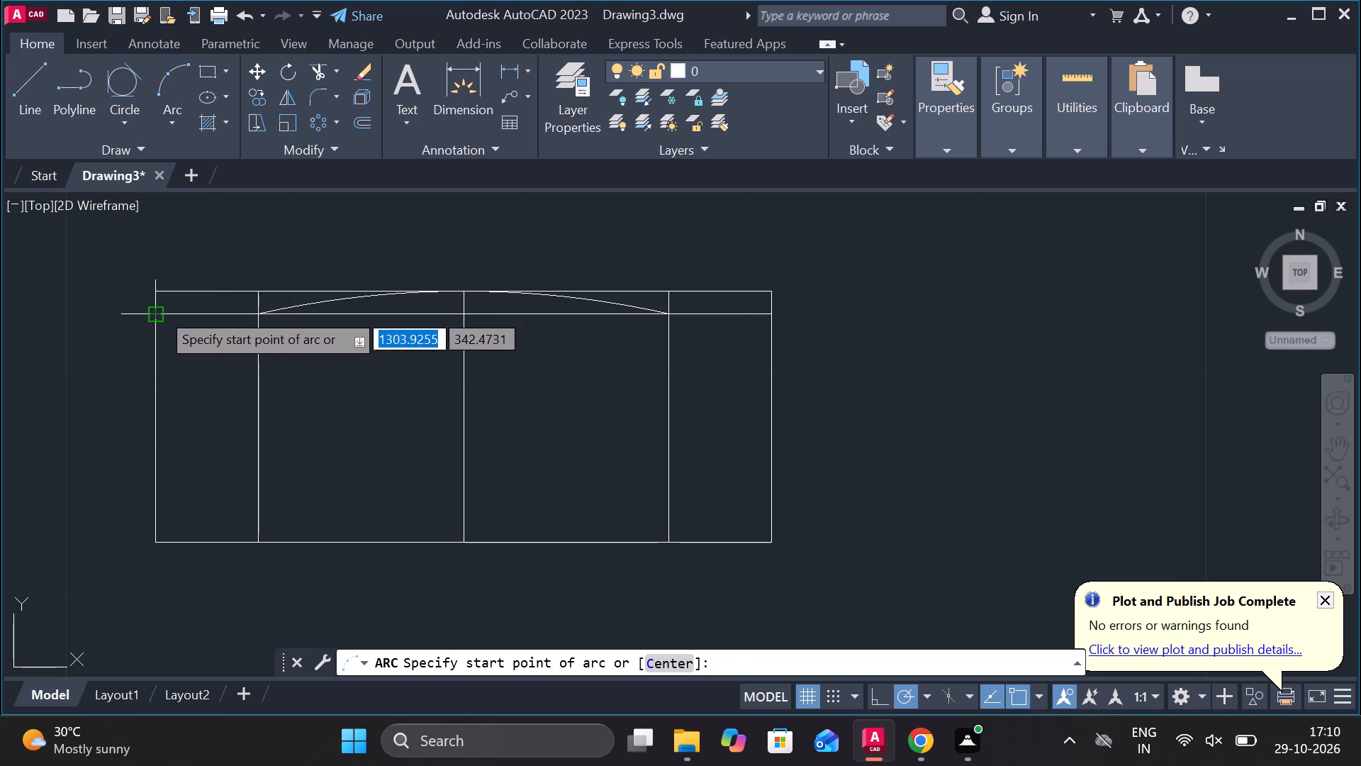
pyautogui.click(159, 311)
pyautogui.click(208, 289)
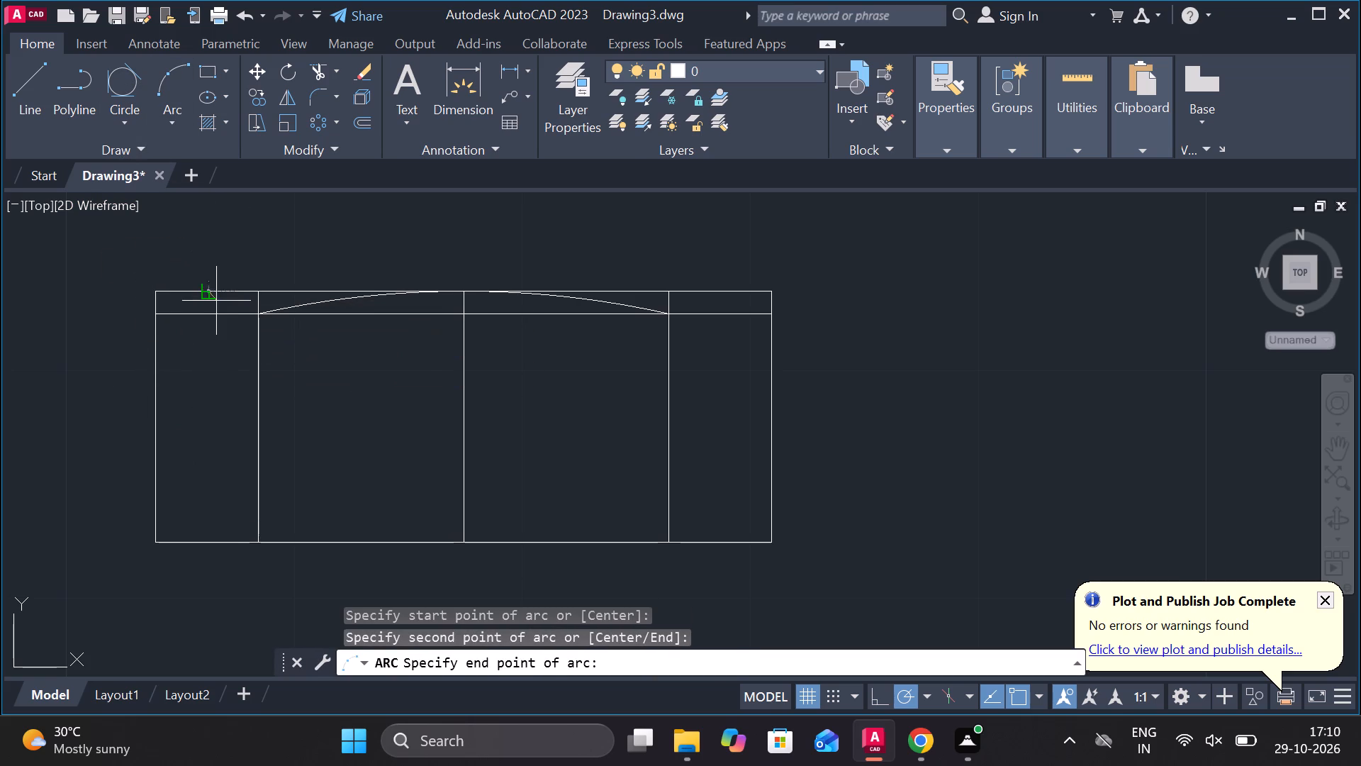
pyautogui.click(257, 319)
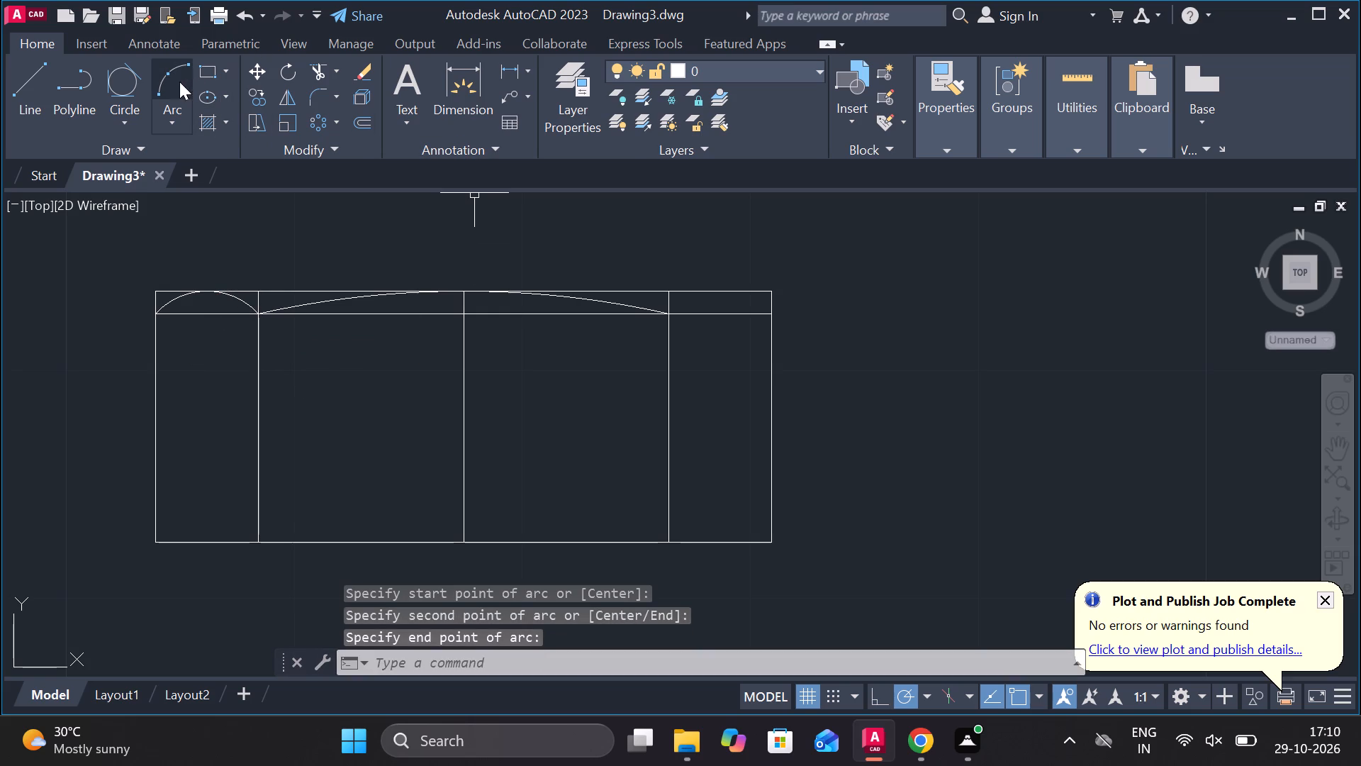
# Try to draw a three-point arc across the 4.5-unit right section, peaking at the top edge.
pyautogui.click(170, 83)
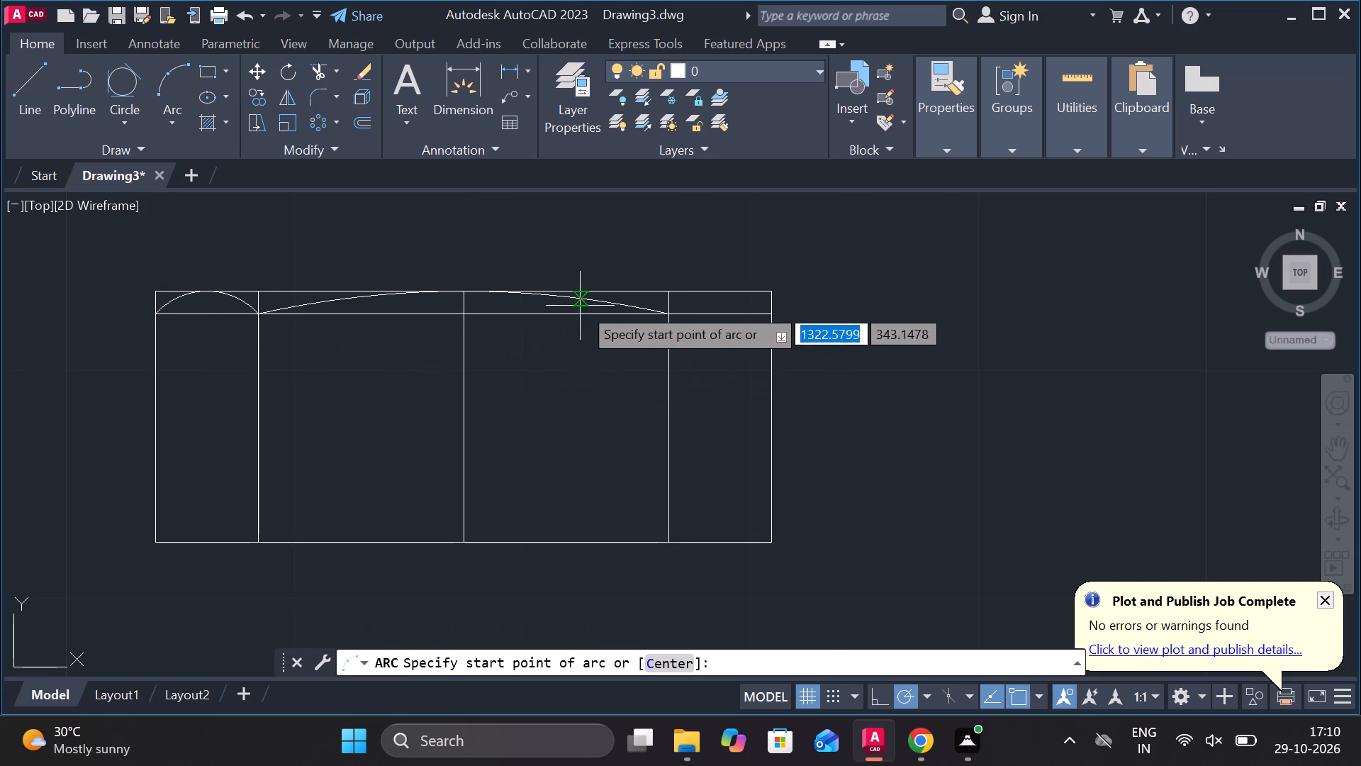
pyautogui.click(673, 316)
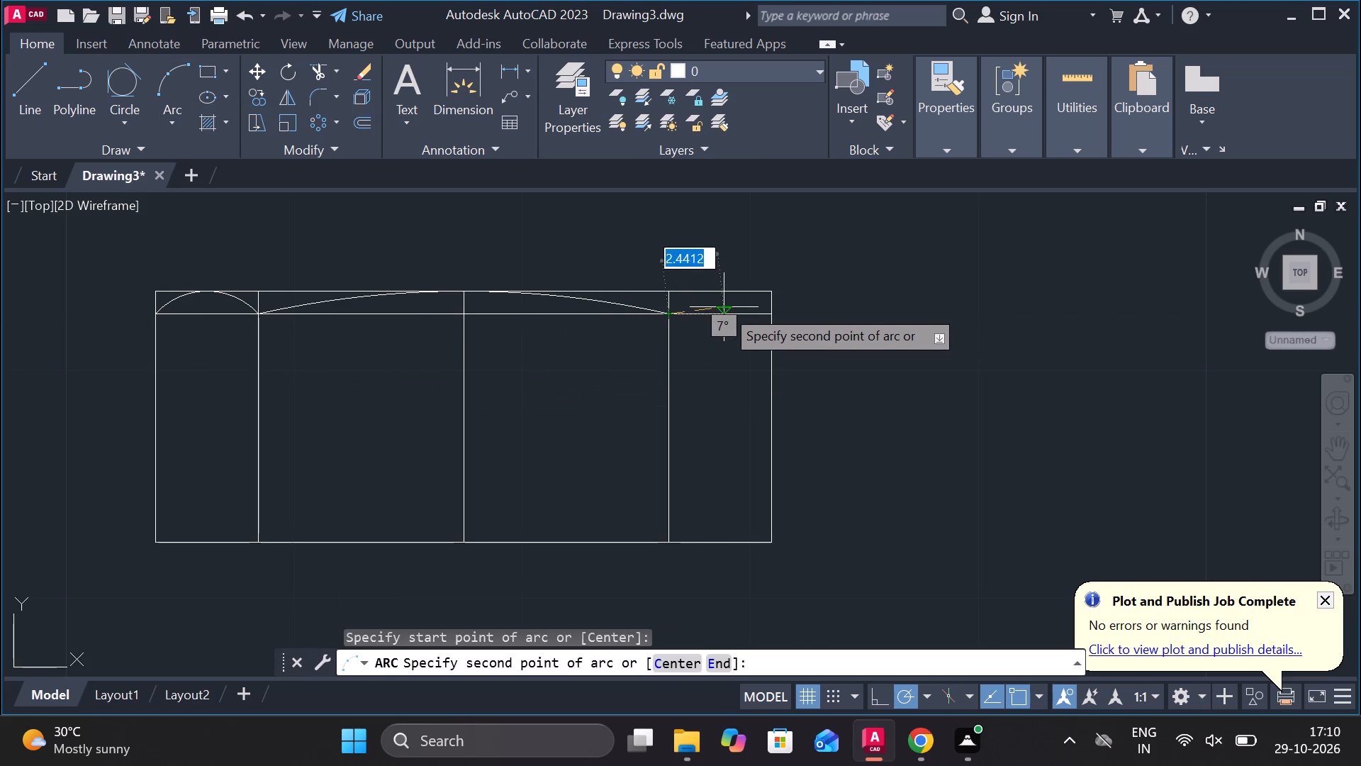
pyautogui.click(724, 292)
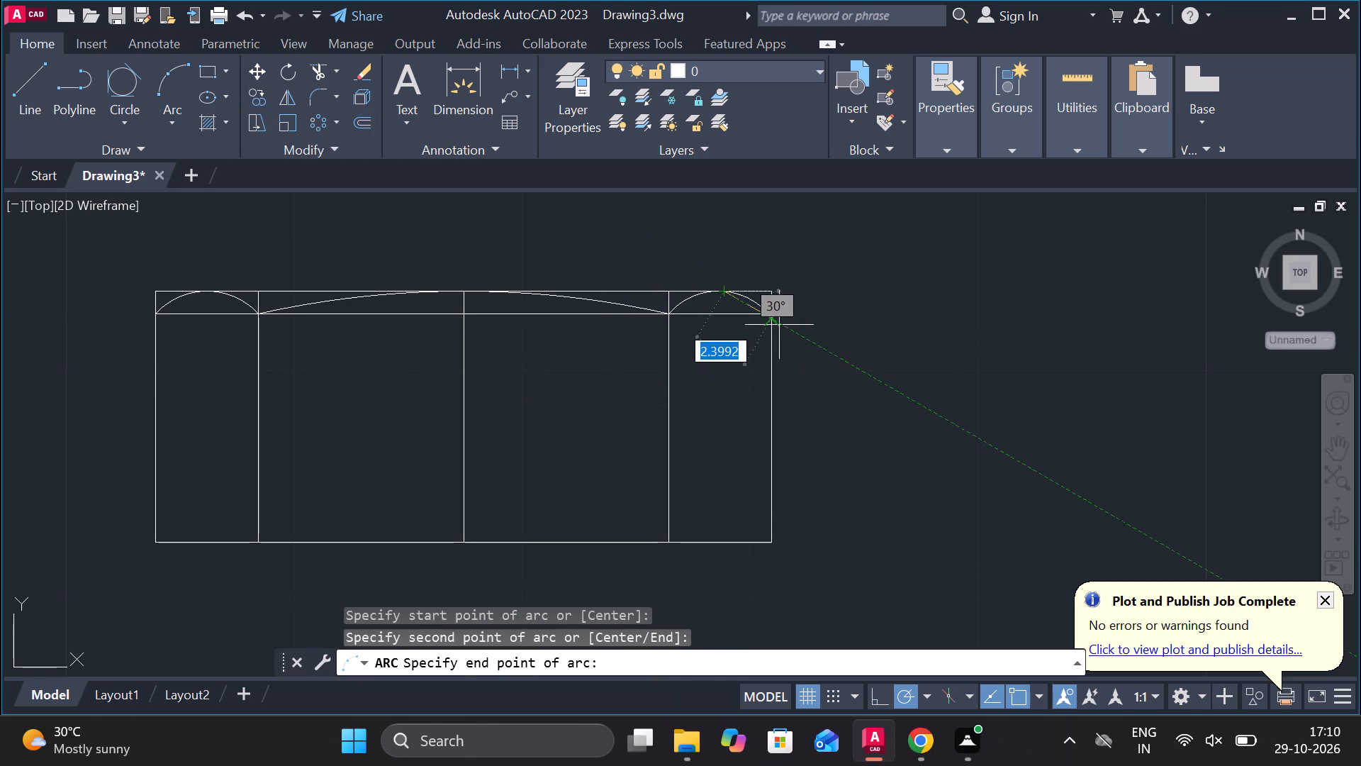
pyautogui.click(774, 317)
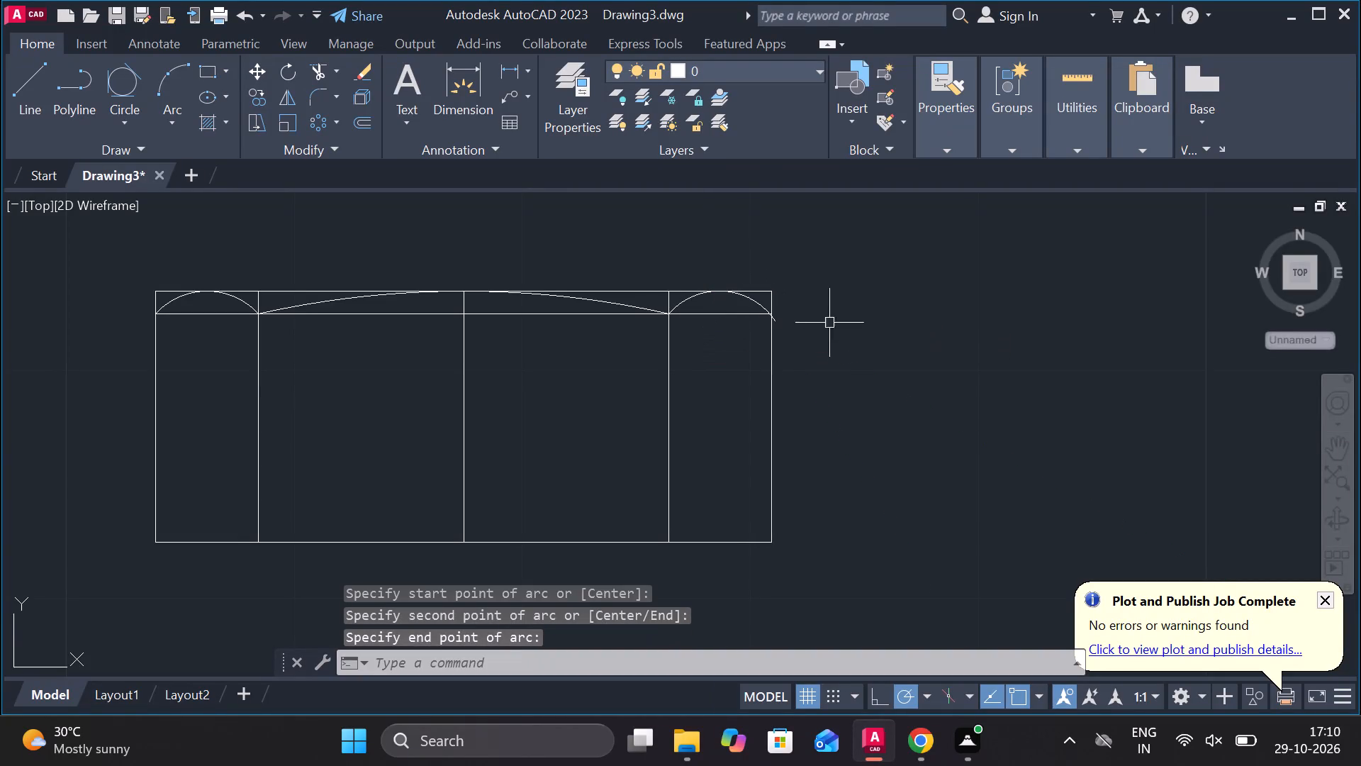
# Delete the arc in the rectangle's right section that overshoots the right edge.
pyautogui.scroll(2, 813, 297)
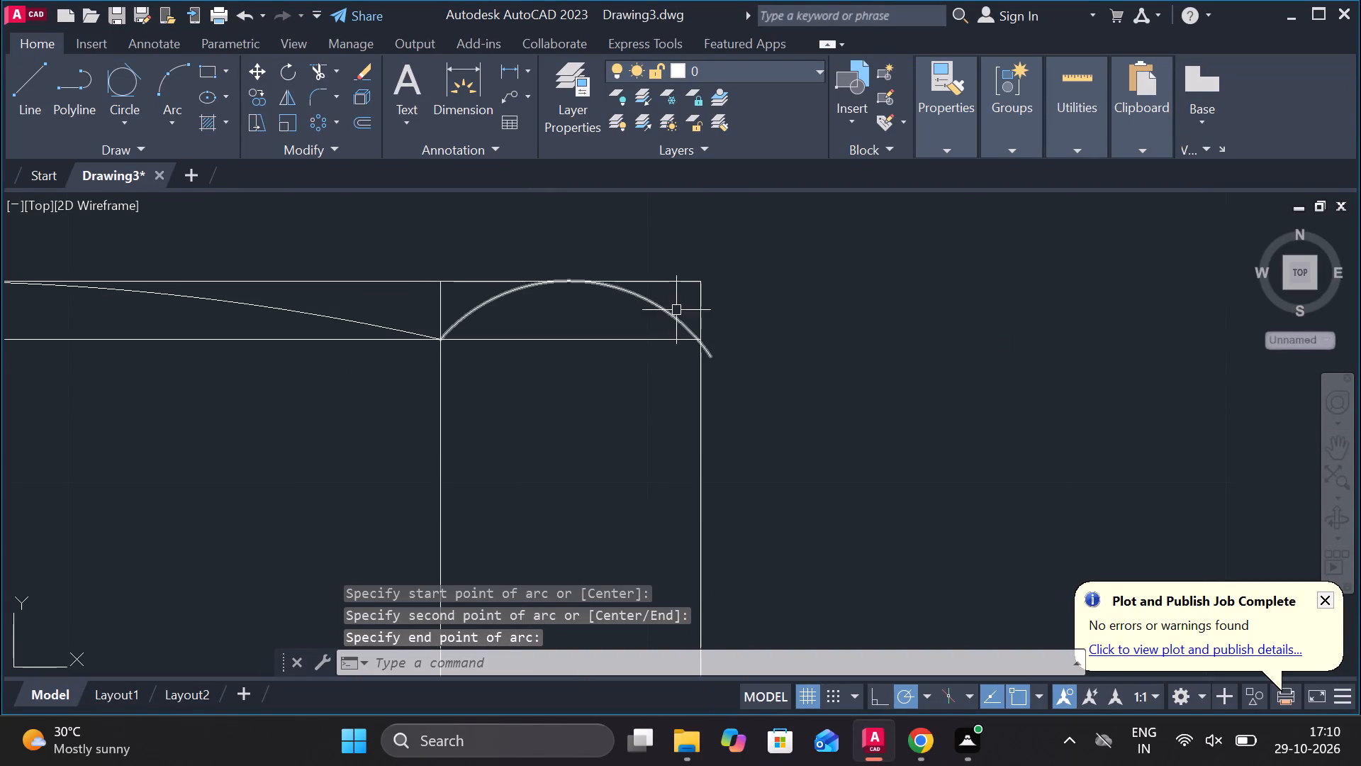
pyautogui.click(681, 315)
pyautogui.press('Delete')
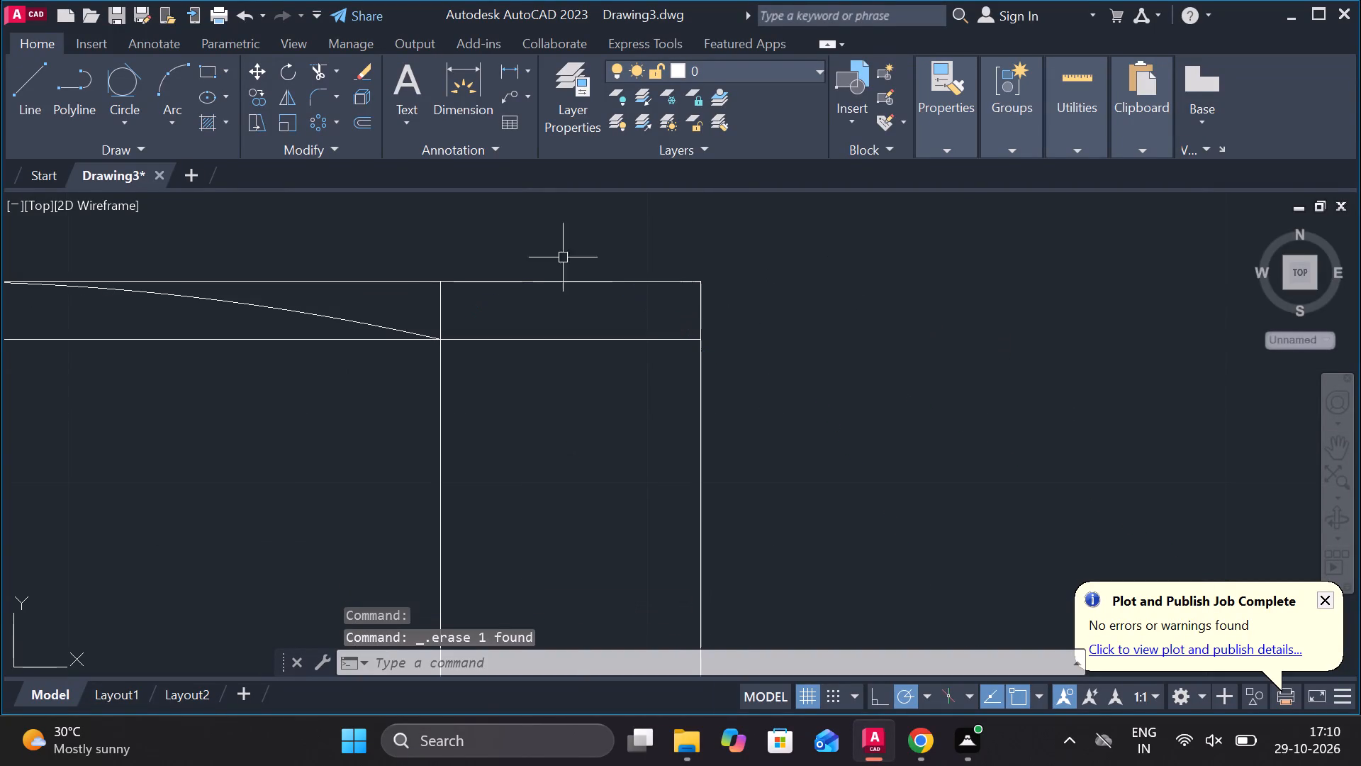
# Draw a three-point arc across the right section, peaking at the top edge and ending where the horizontal line meets the right edge.
pyautogui.click(166, 111)
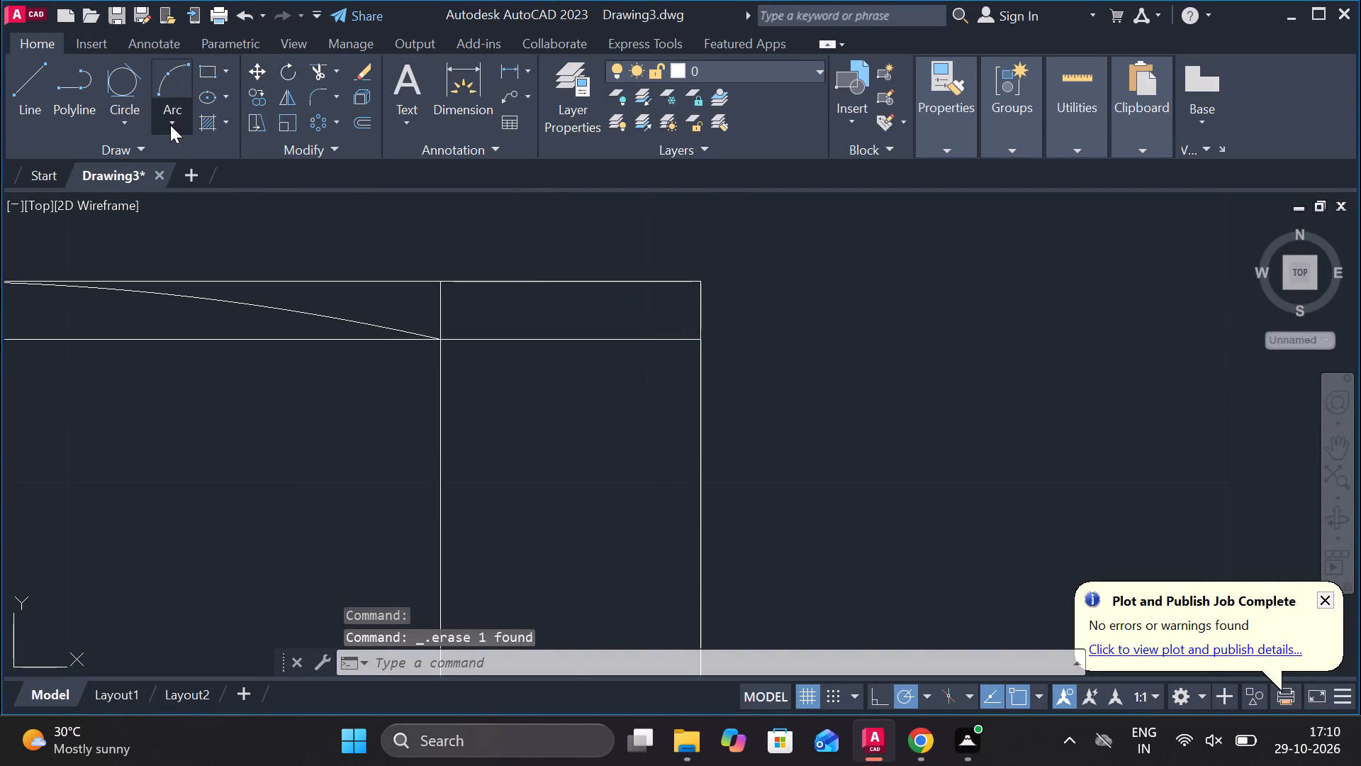
pyautogui.click(212, 160)
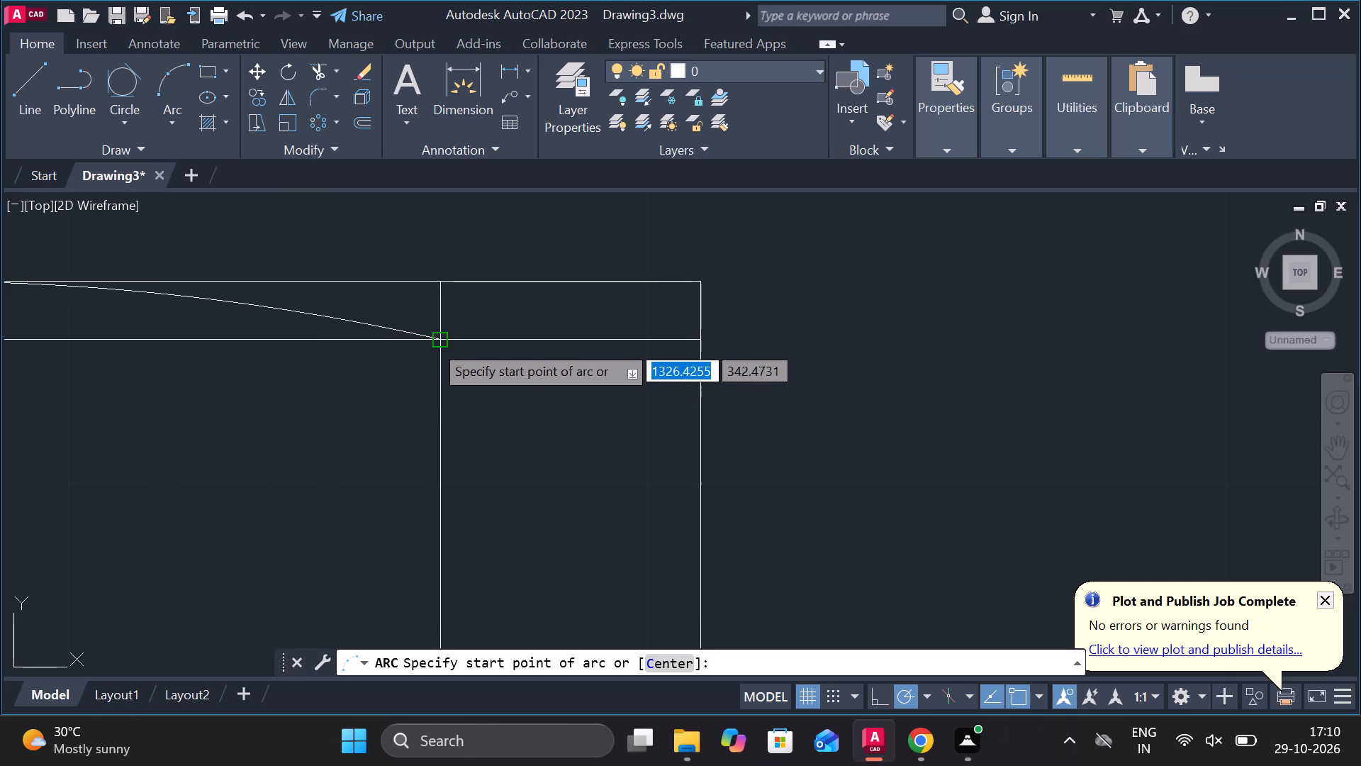
pyautogui.click(437, 336)
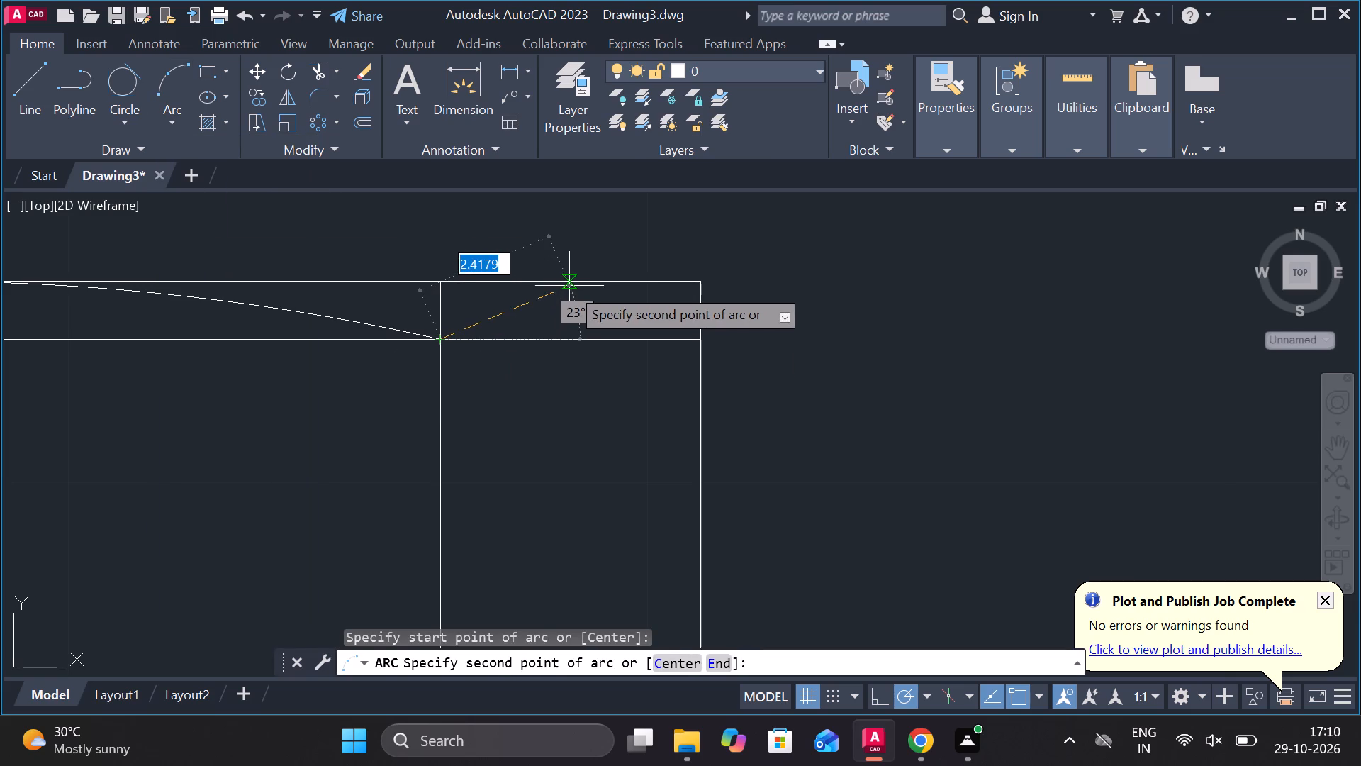
pyautogui.click(569, 279)
pyautogui.click(699, 335)
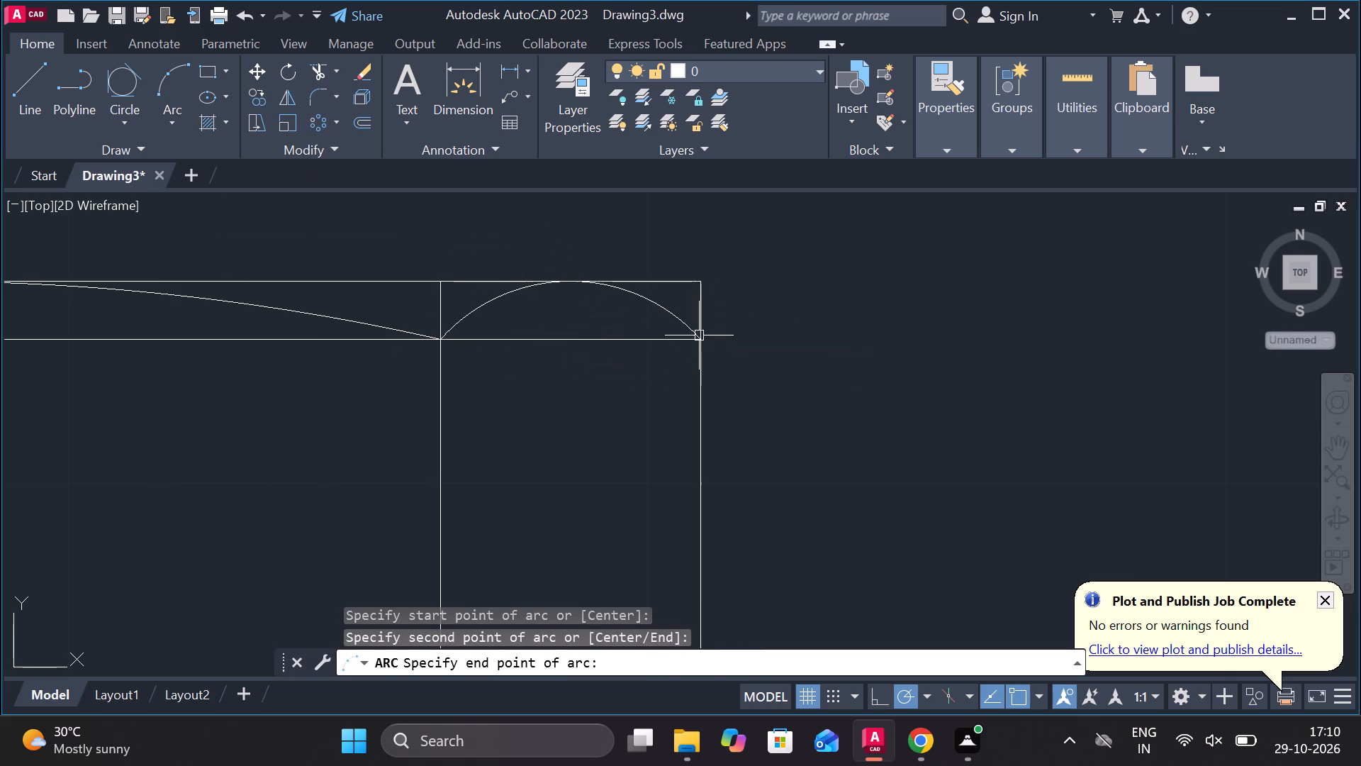
# Stretch the upper end of the rectangle's vertical centre line straight up, well above the top edge.
pyautogui.scroll(-3, 757, 252)
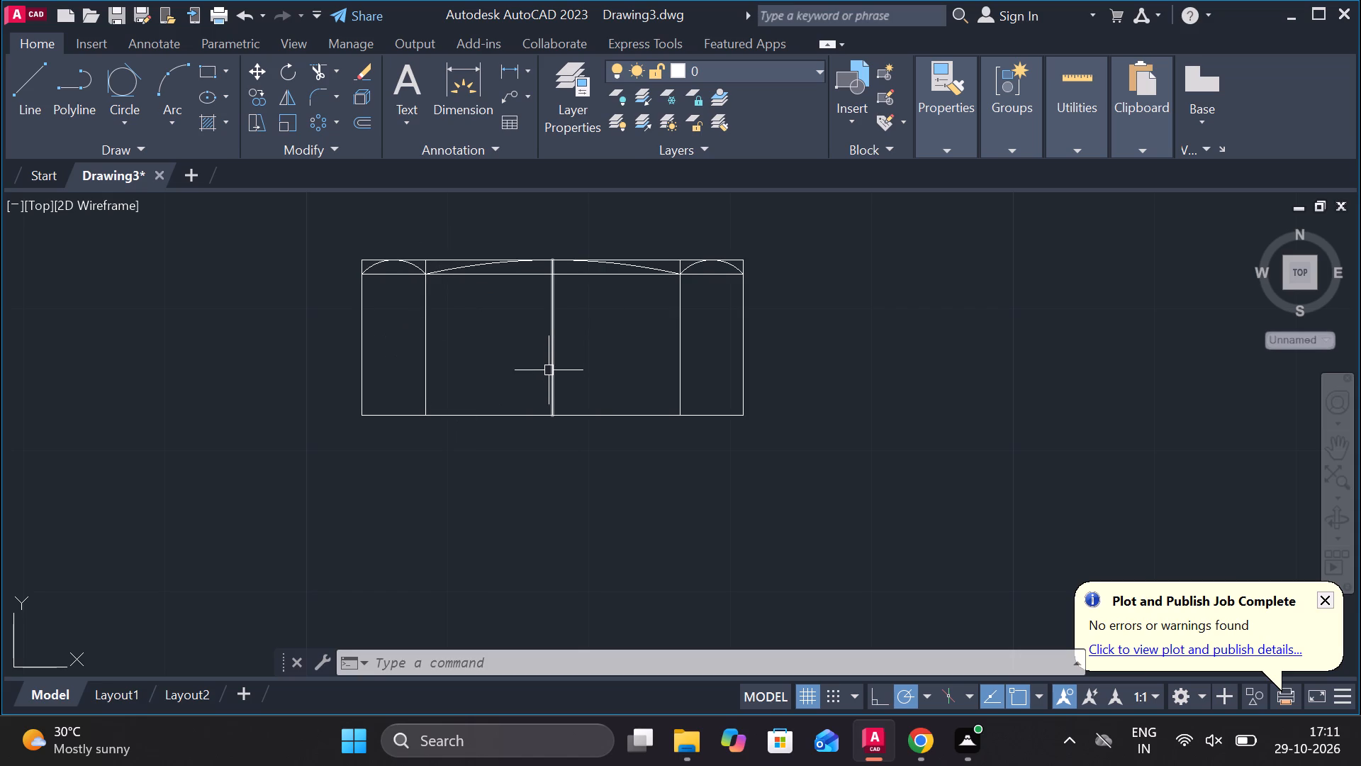
pyautogui.scroll(-2, 568, 463)
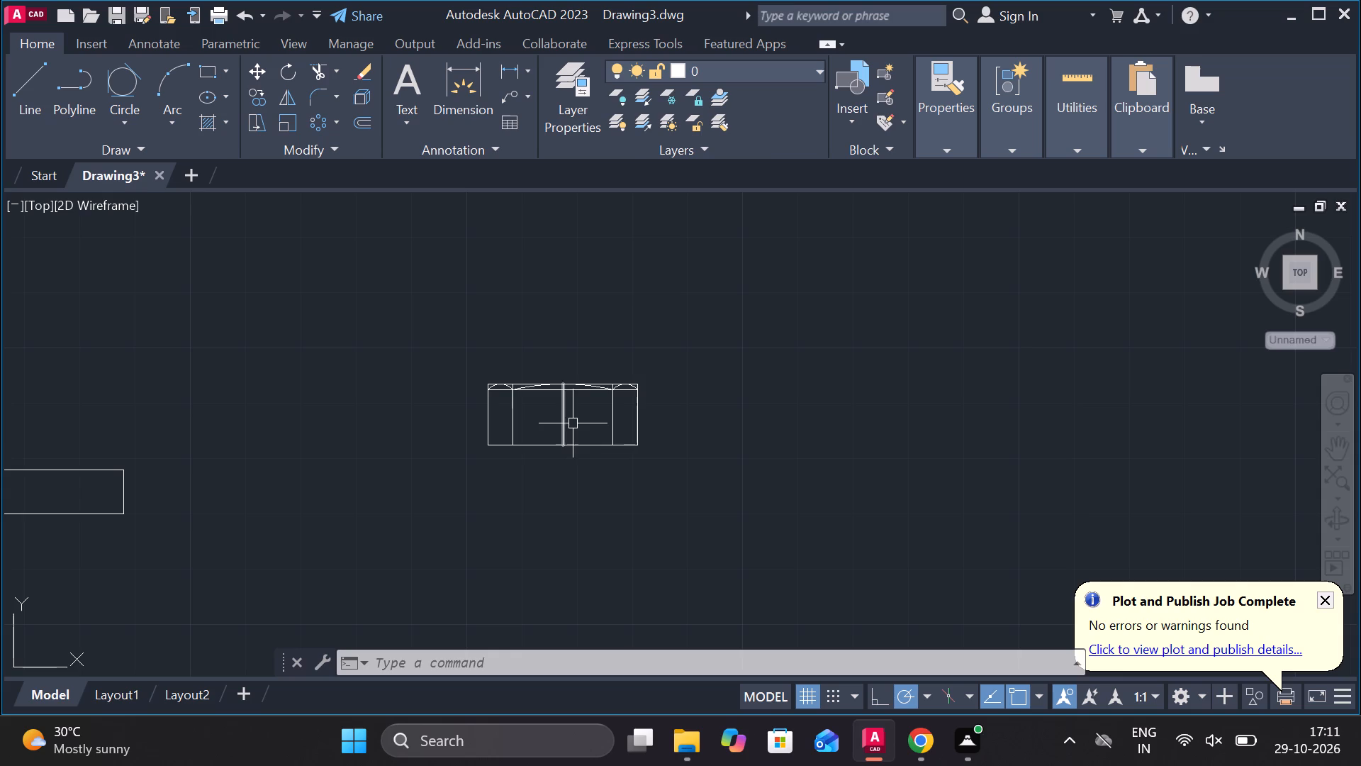
pyautogui.click(562, 428)
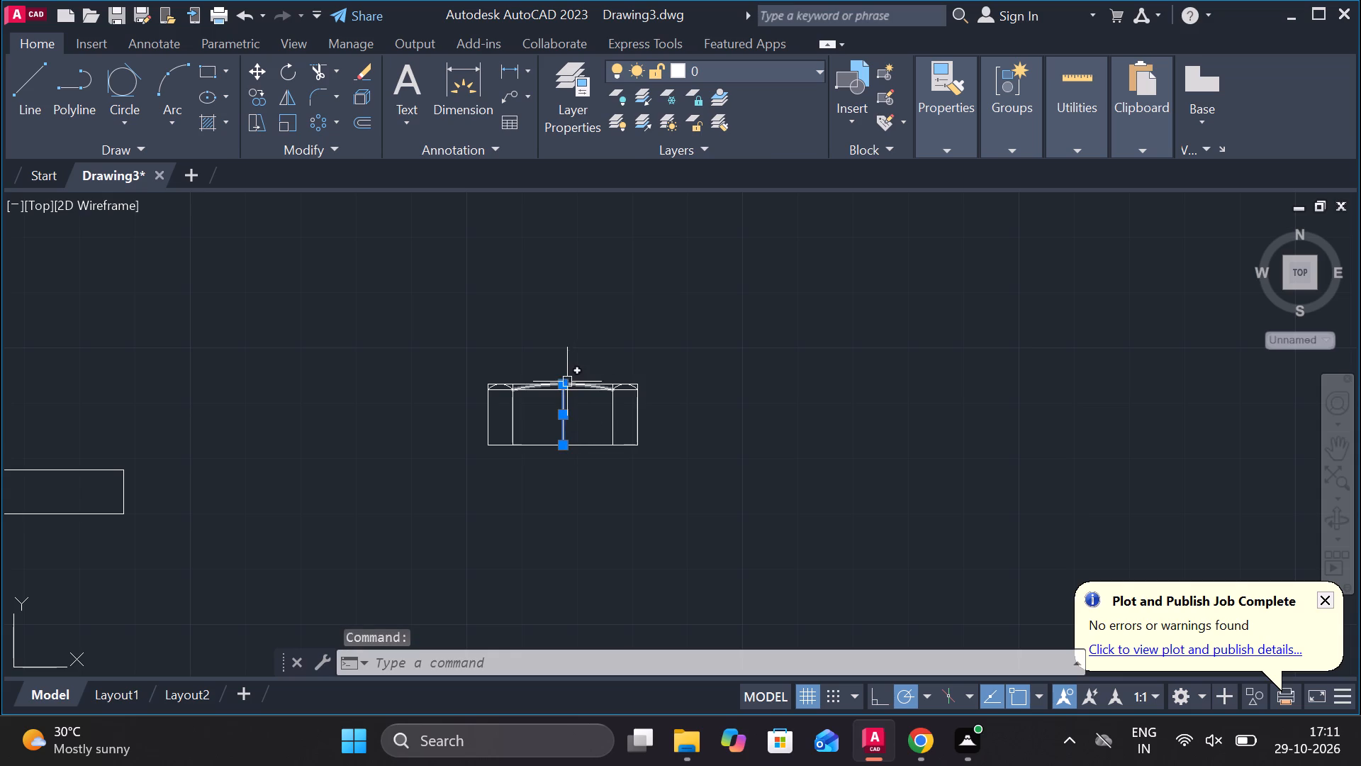
pyautogui.click(566, 383)
pyautogui.click(551, 209)
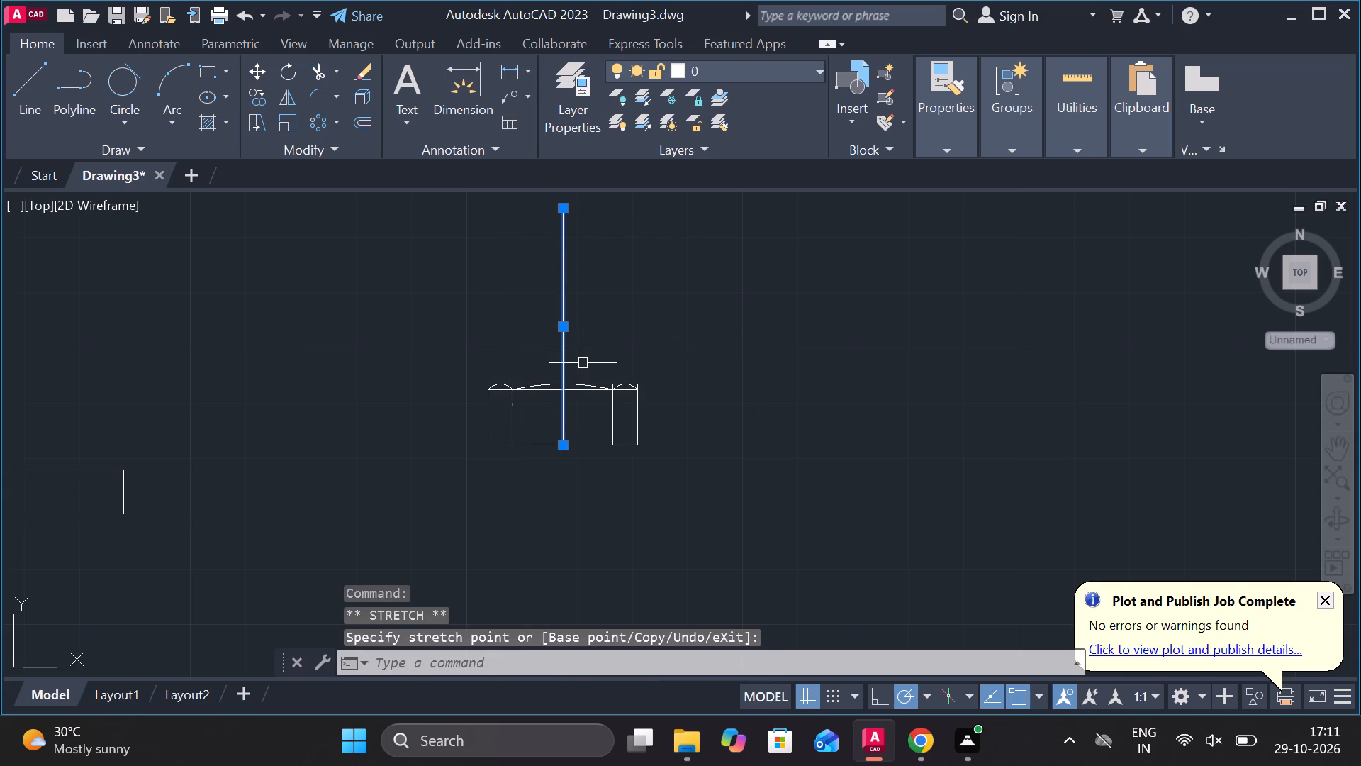
pyautogui.press('Escape')
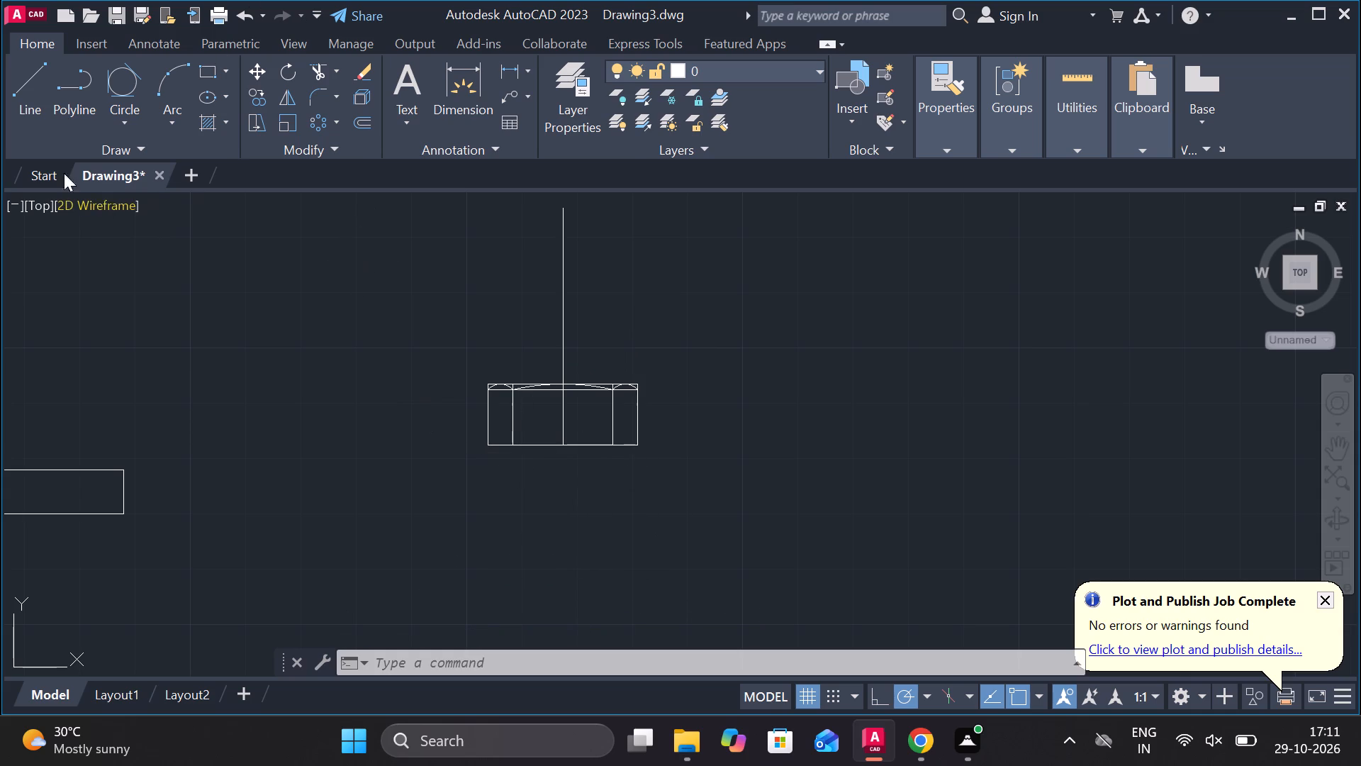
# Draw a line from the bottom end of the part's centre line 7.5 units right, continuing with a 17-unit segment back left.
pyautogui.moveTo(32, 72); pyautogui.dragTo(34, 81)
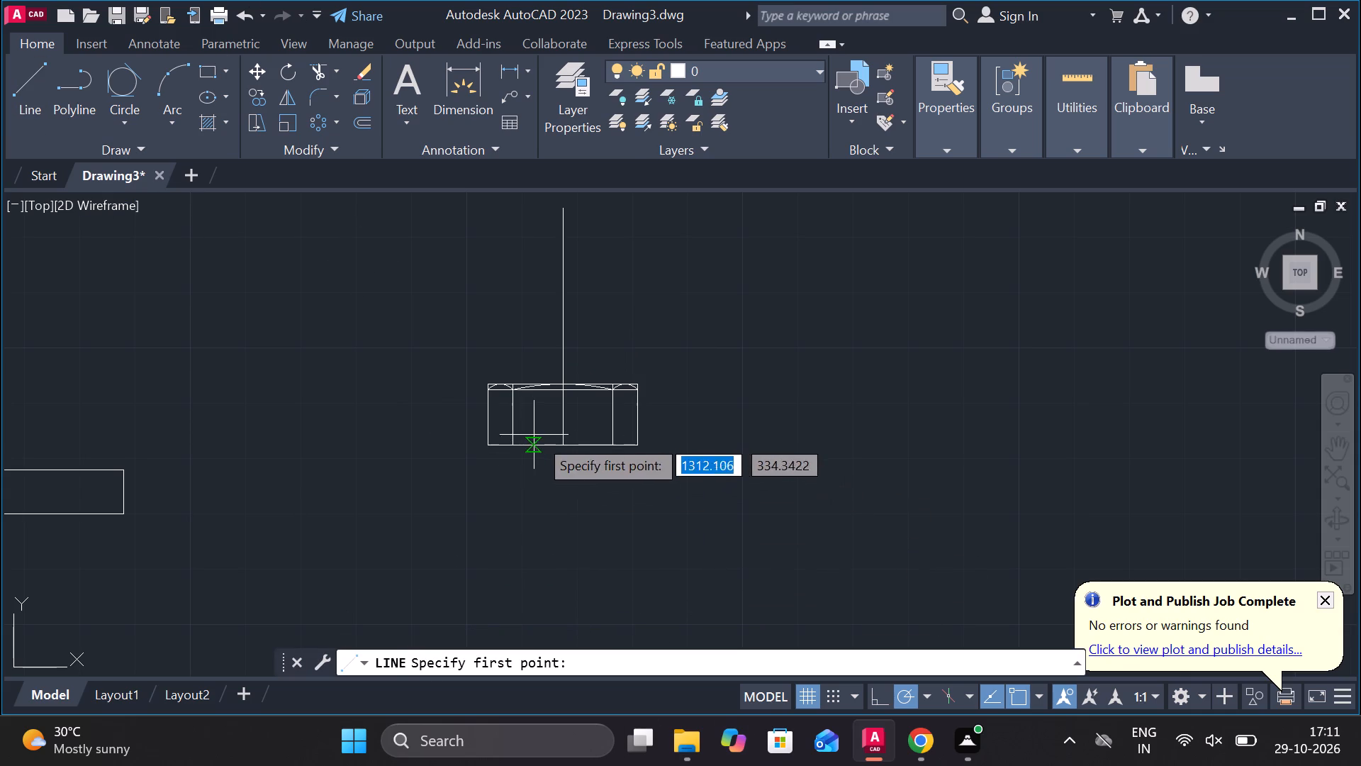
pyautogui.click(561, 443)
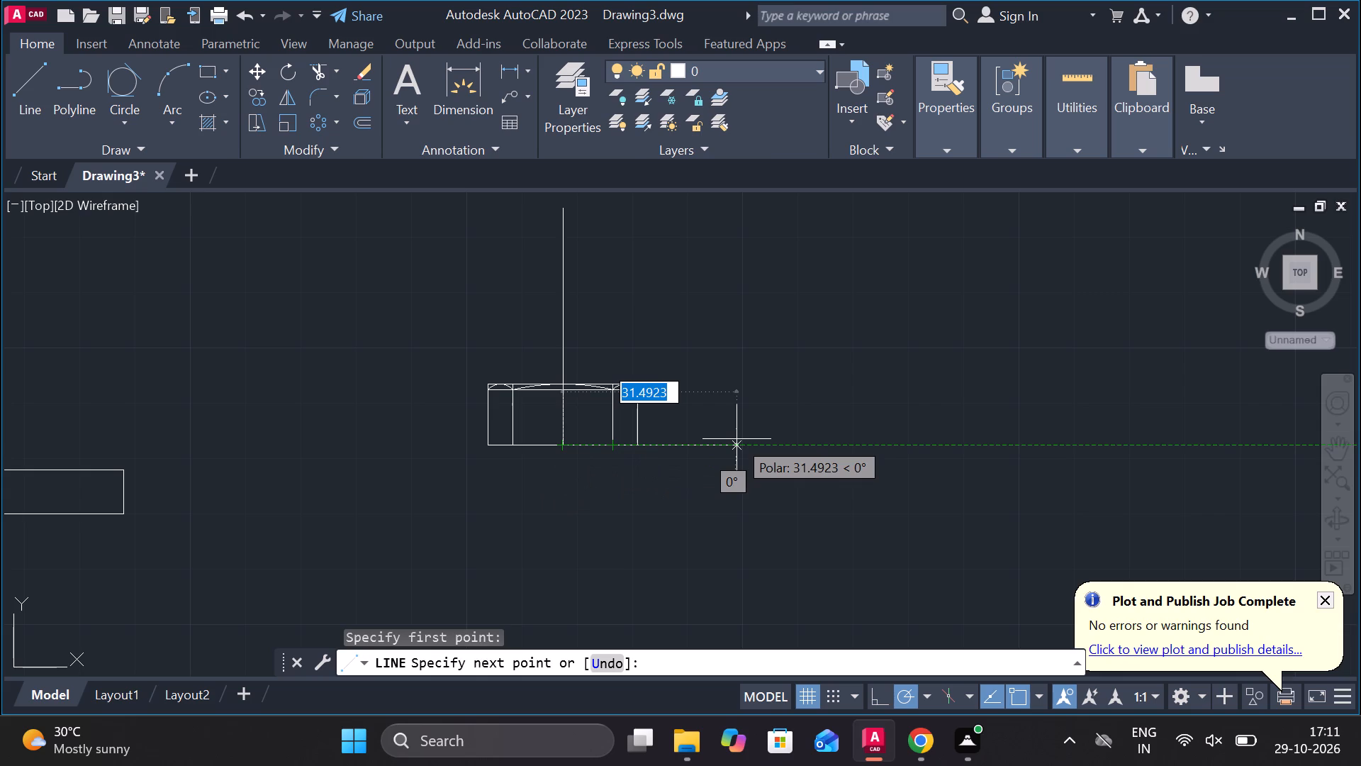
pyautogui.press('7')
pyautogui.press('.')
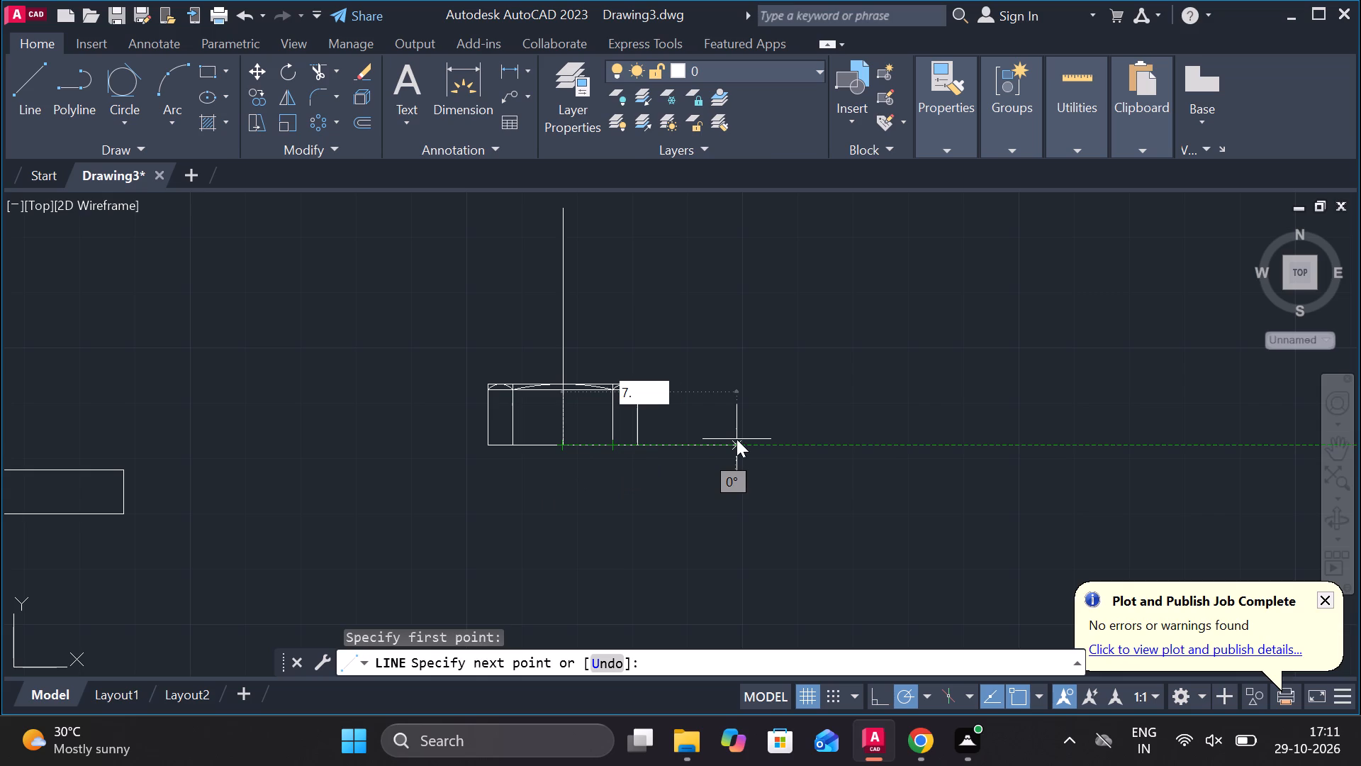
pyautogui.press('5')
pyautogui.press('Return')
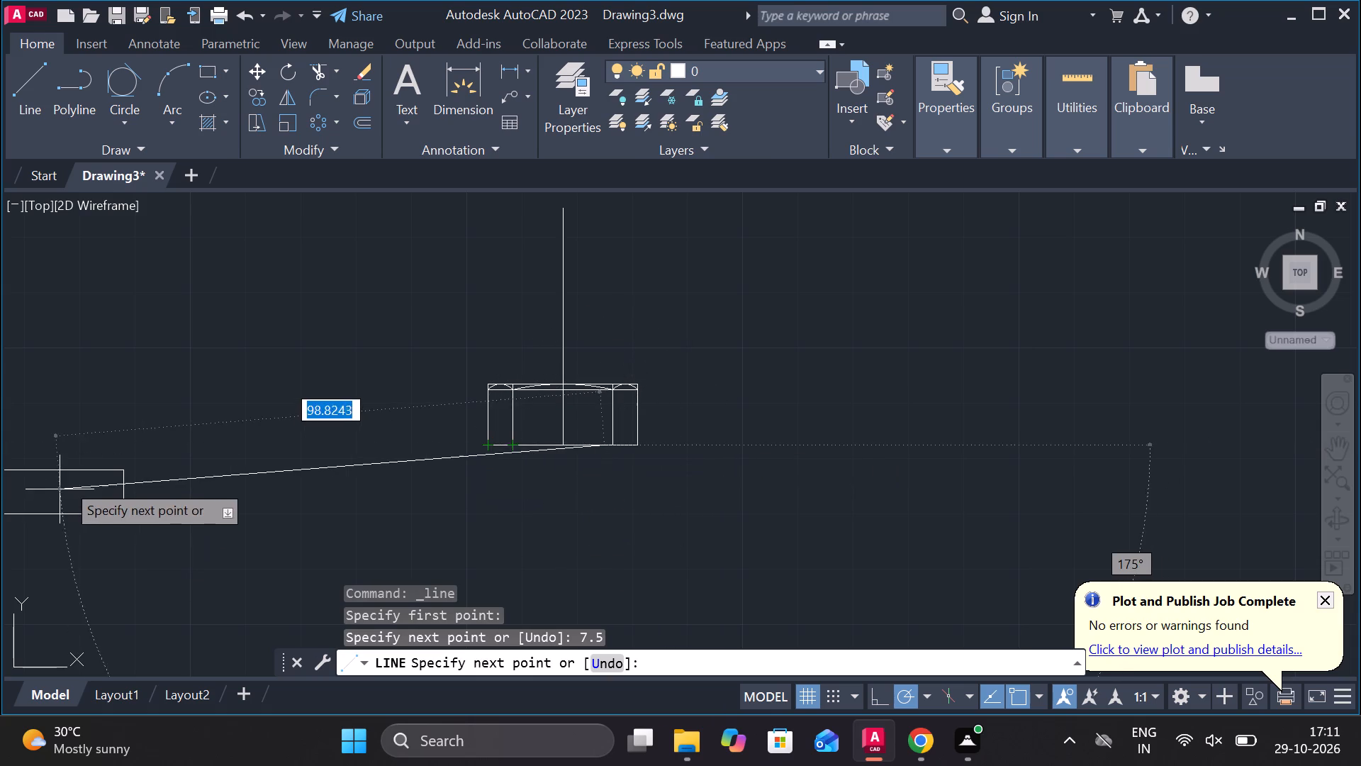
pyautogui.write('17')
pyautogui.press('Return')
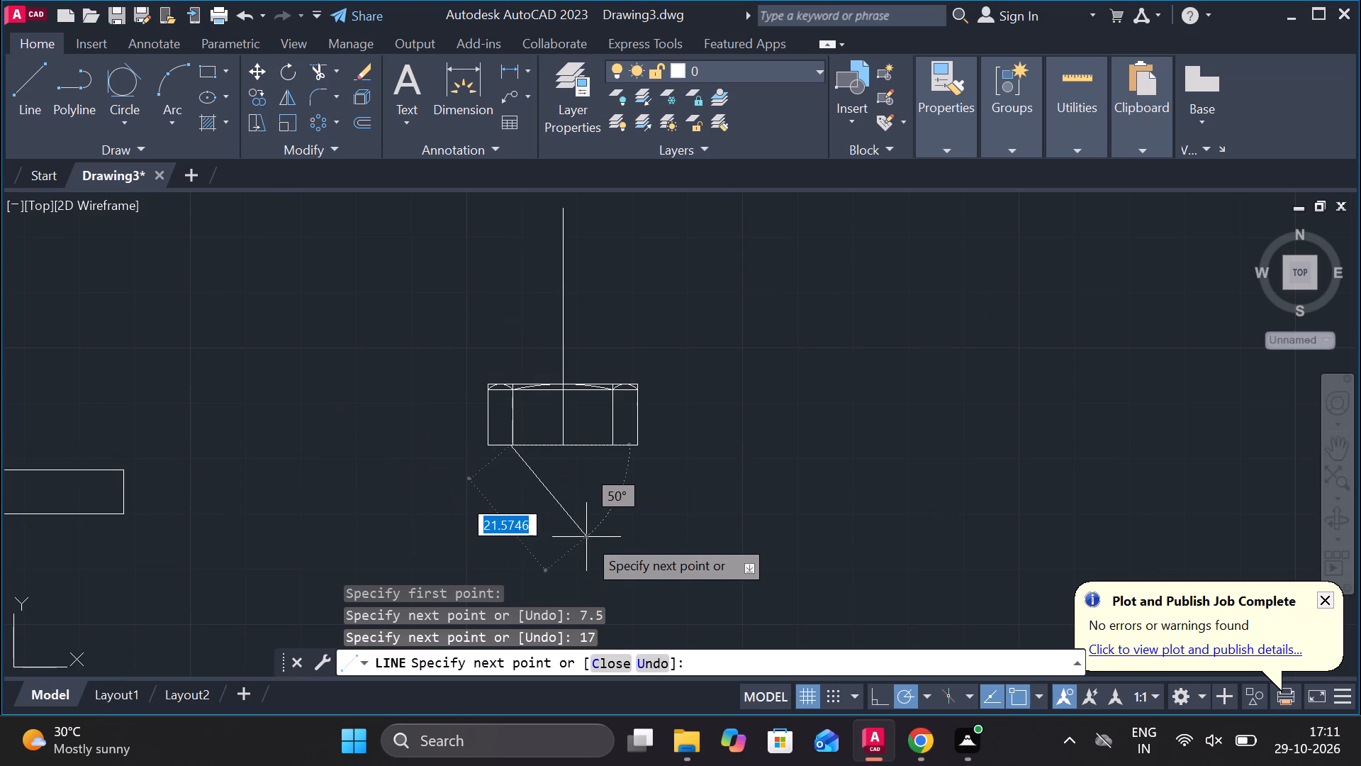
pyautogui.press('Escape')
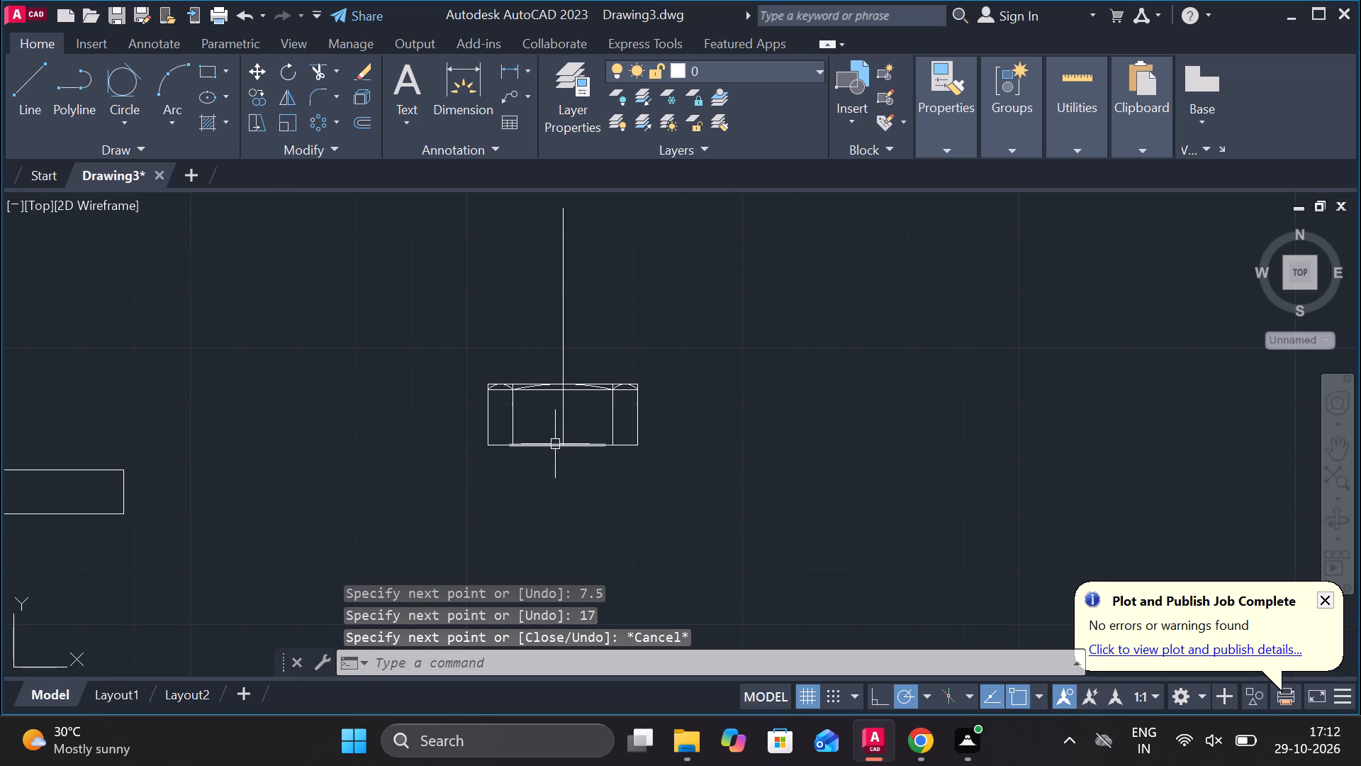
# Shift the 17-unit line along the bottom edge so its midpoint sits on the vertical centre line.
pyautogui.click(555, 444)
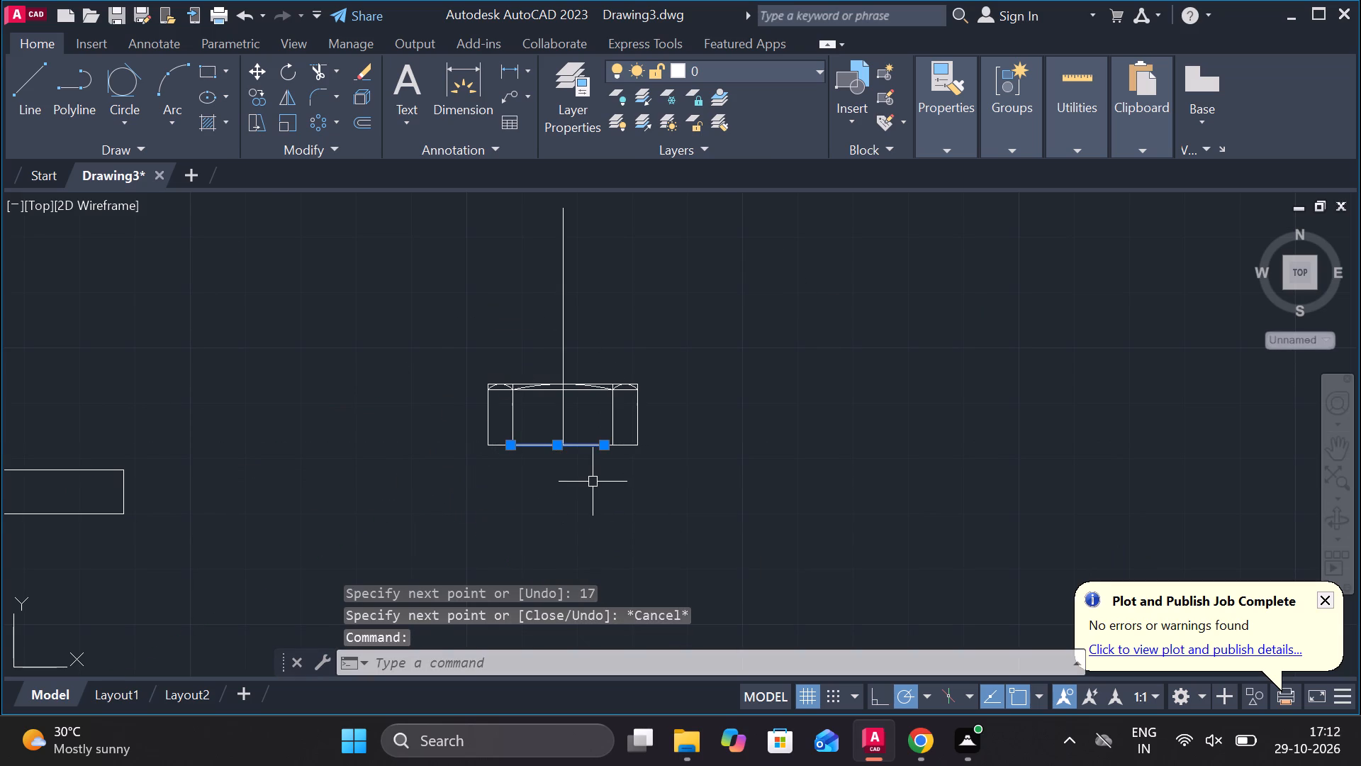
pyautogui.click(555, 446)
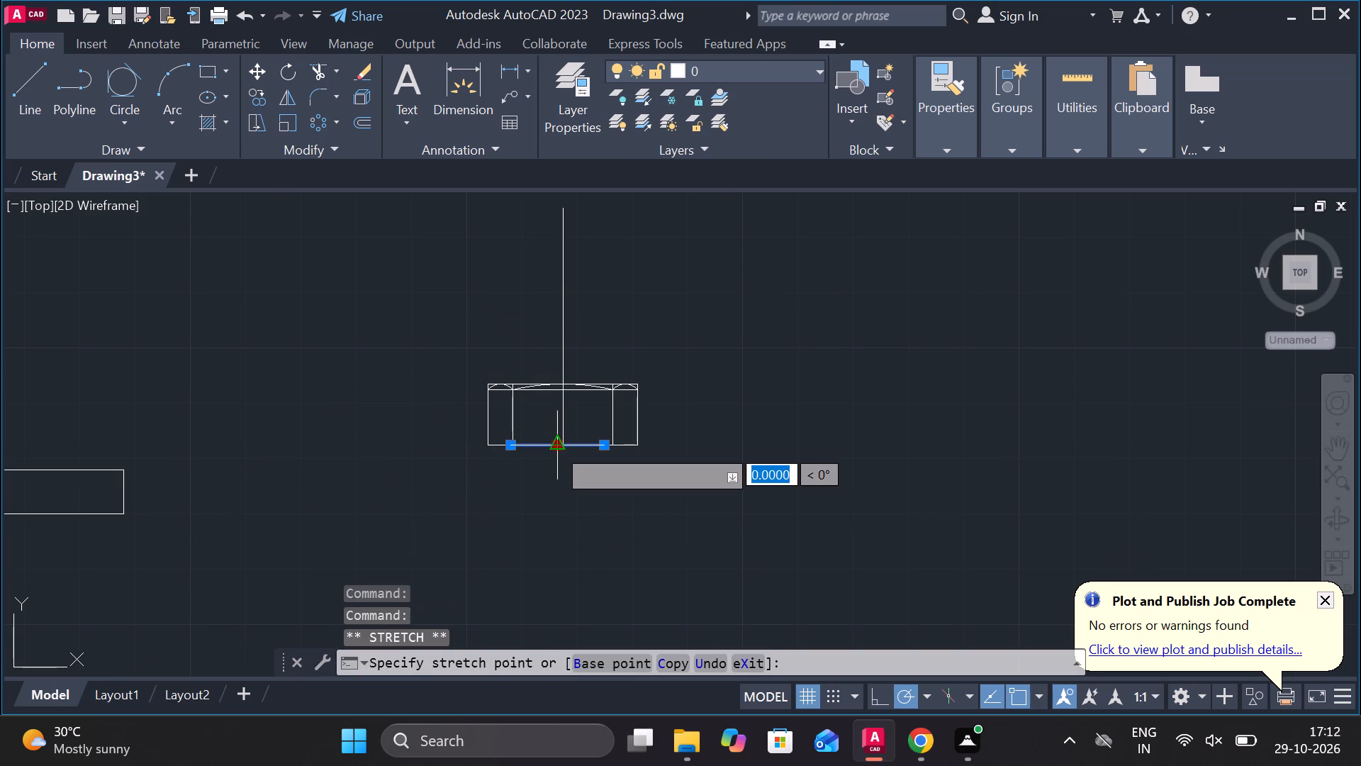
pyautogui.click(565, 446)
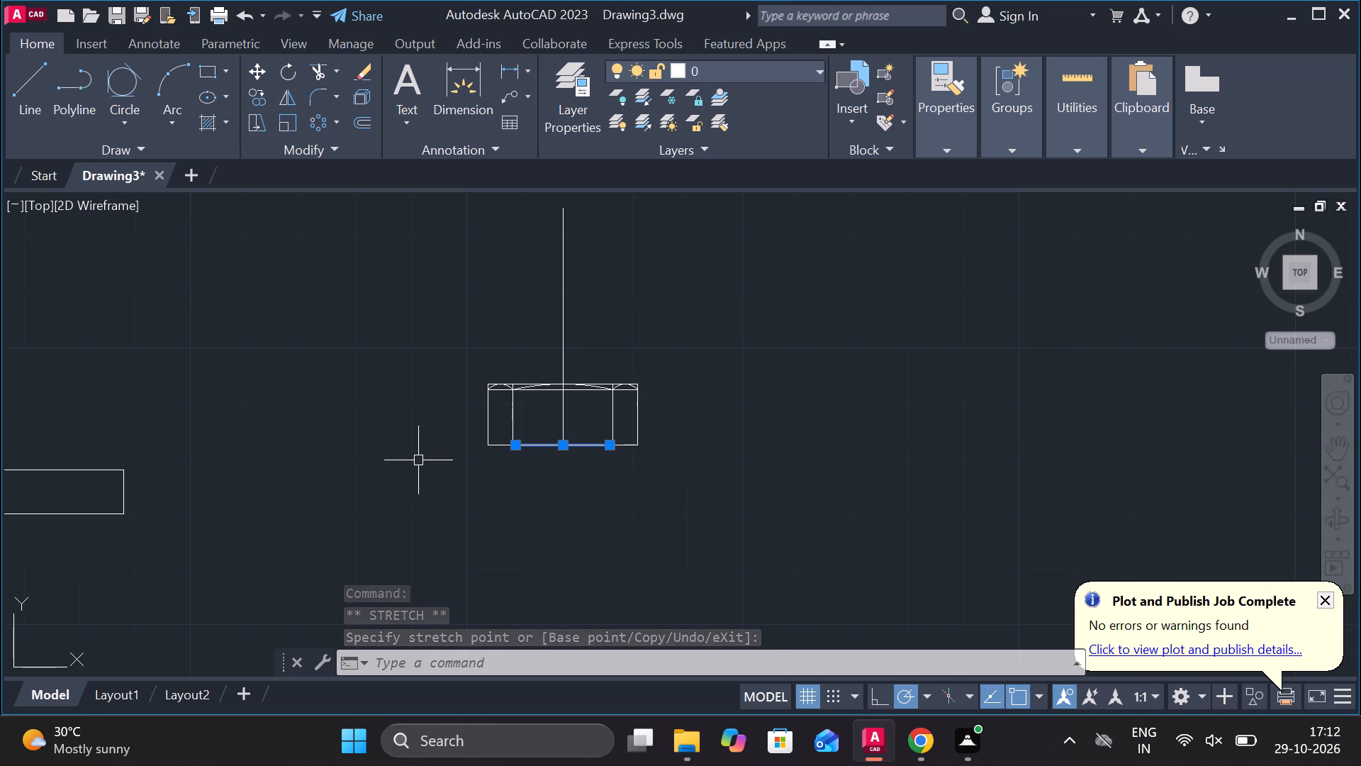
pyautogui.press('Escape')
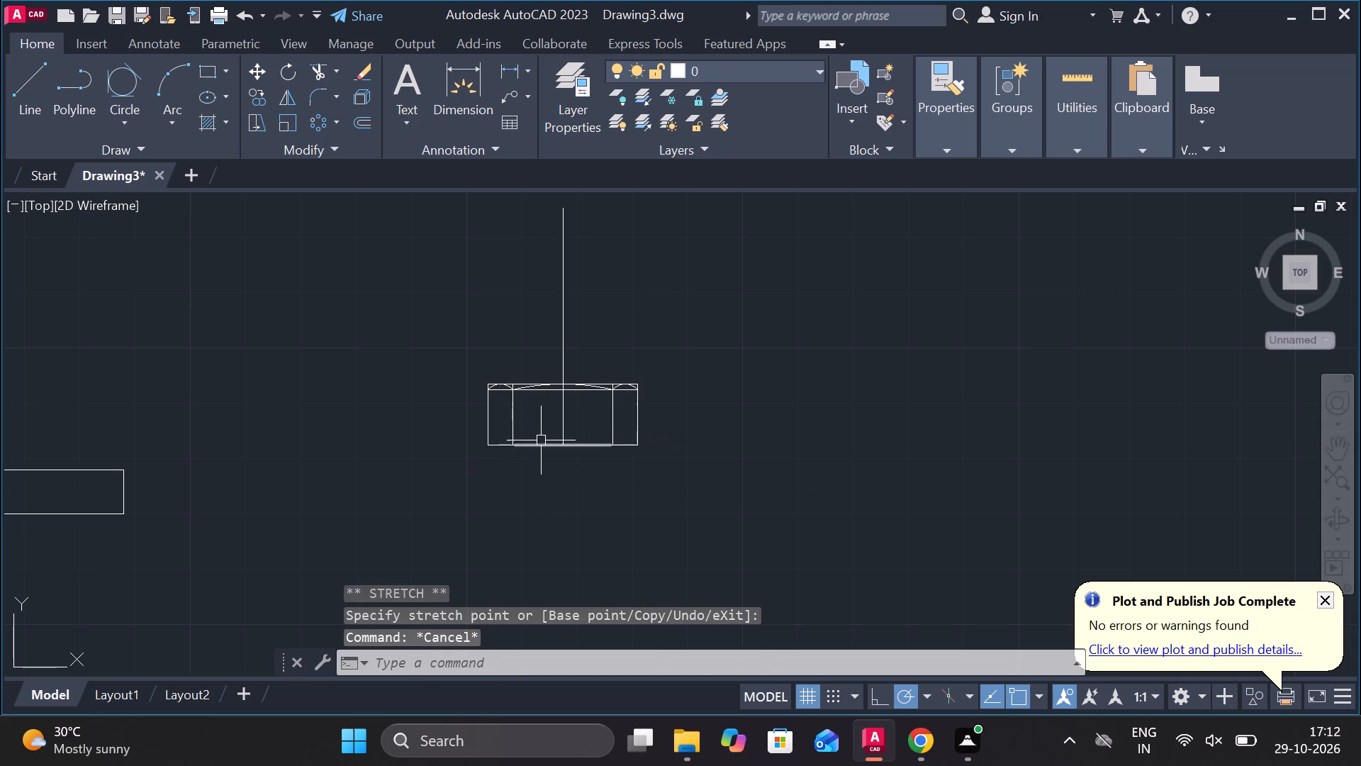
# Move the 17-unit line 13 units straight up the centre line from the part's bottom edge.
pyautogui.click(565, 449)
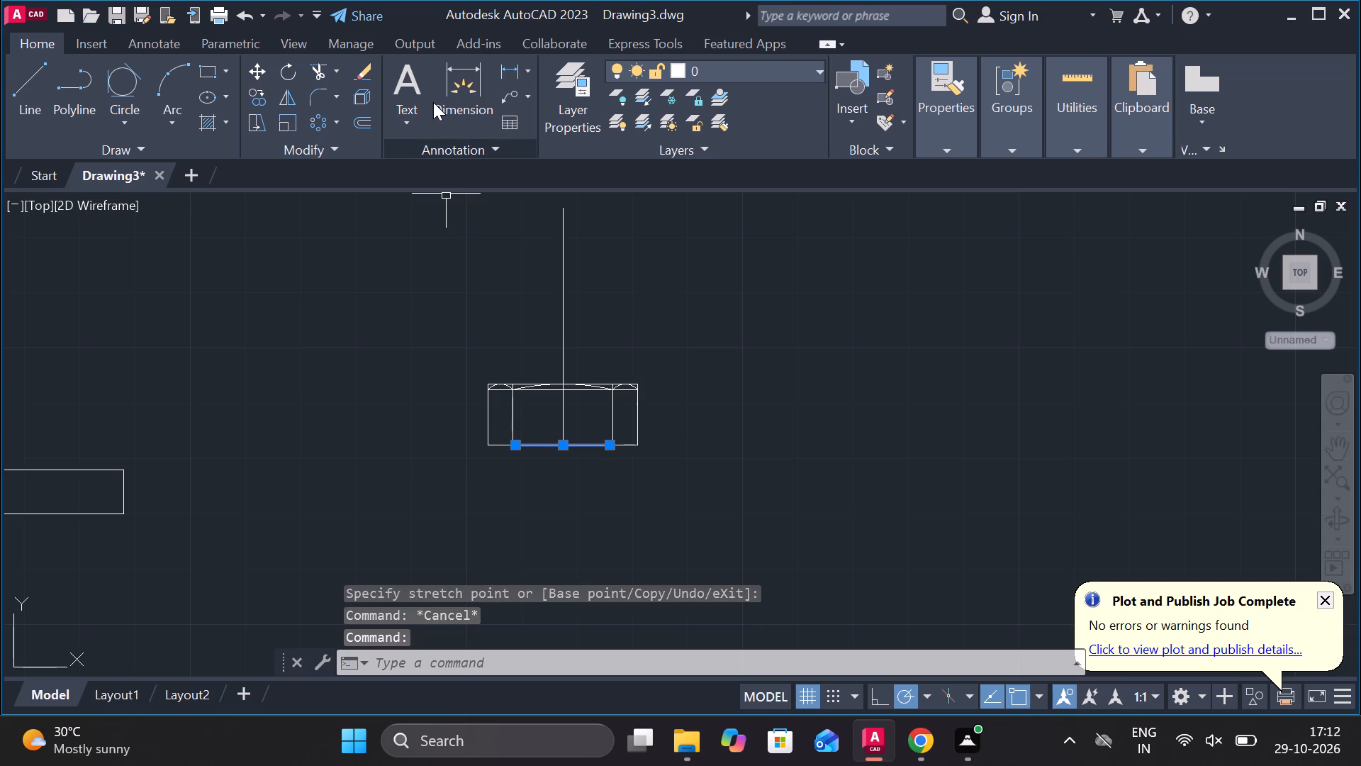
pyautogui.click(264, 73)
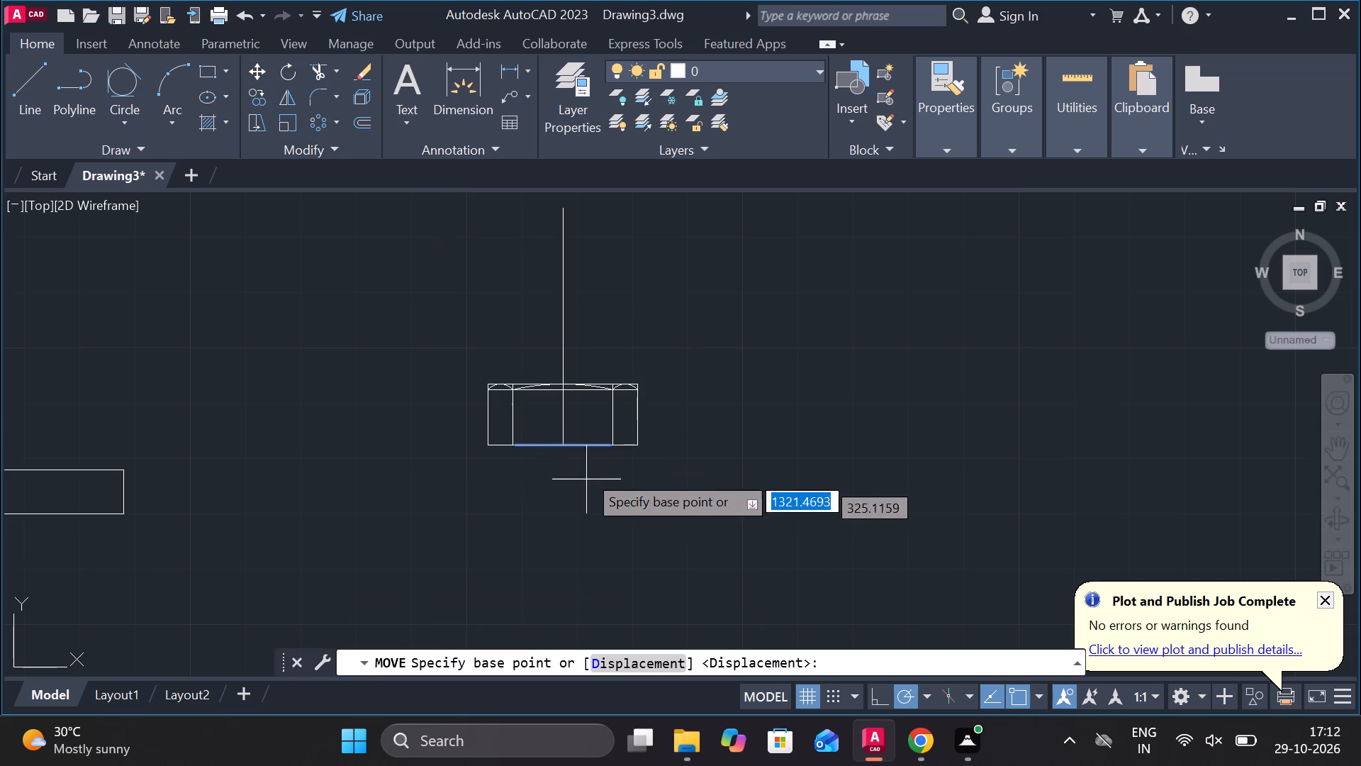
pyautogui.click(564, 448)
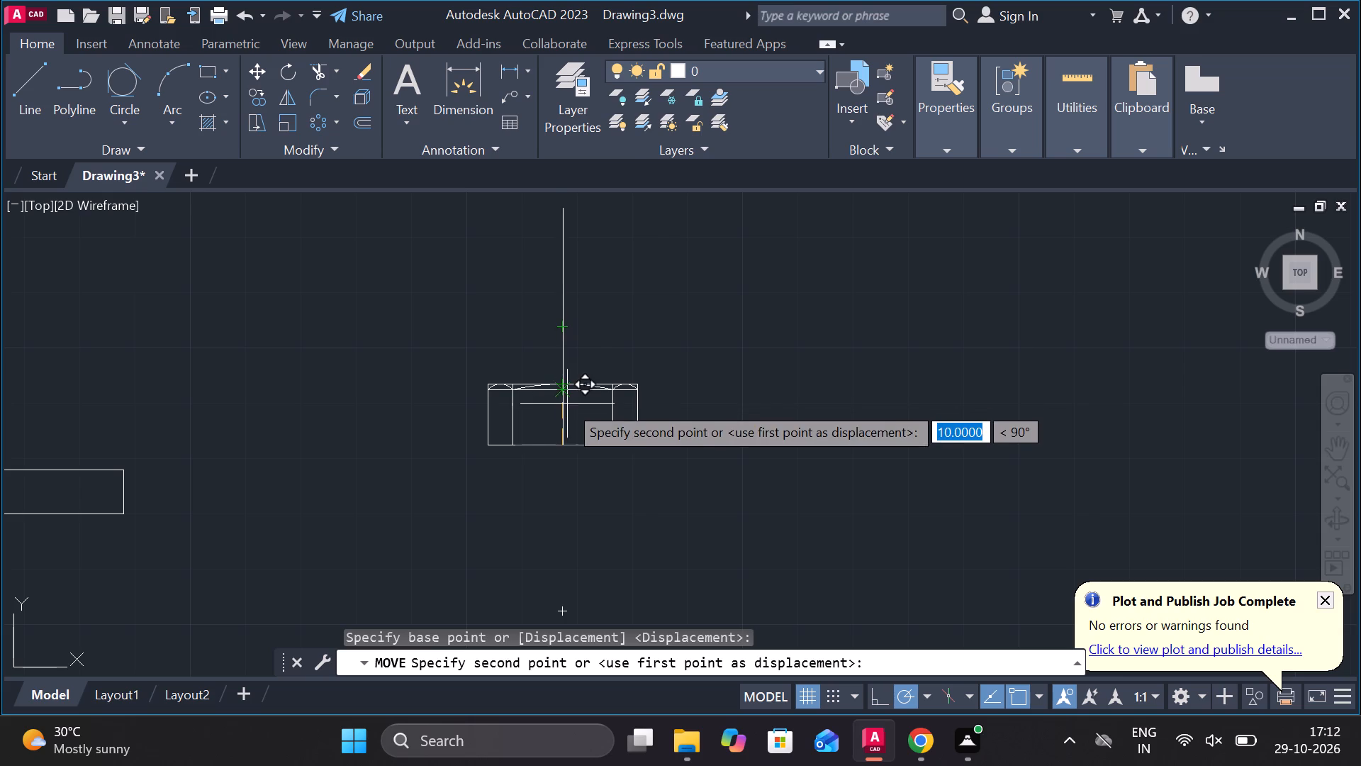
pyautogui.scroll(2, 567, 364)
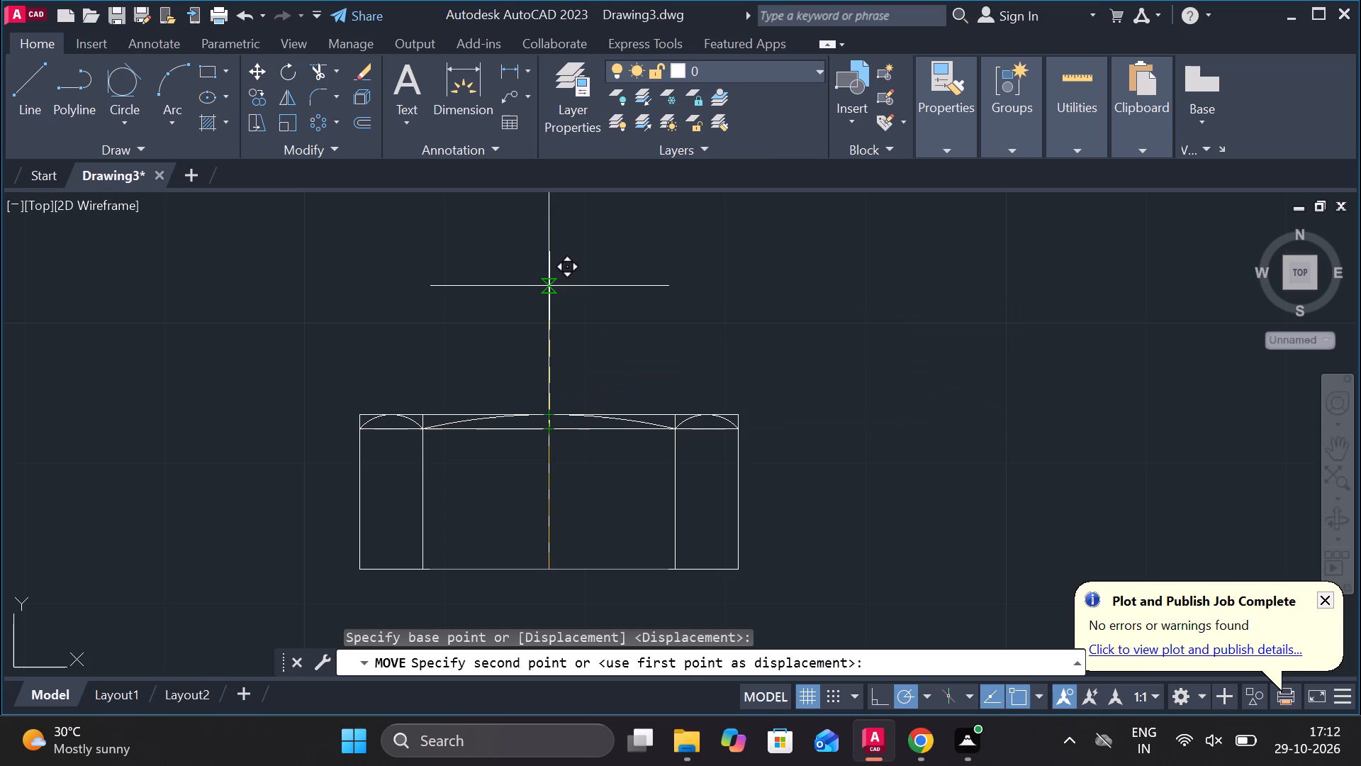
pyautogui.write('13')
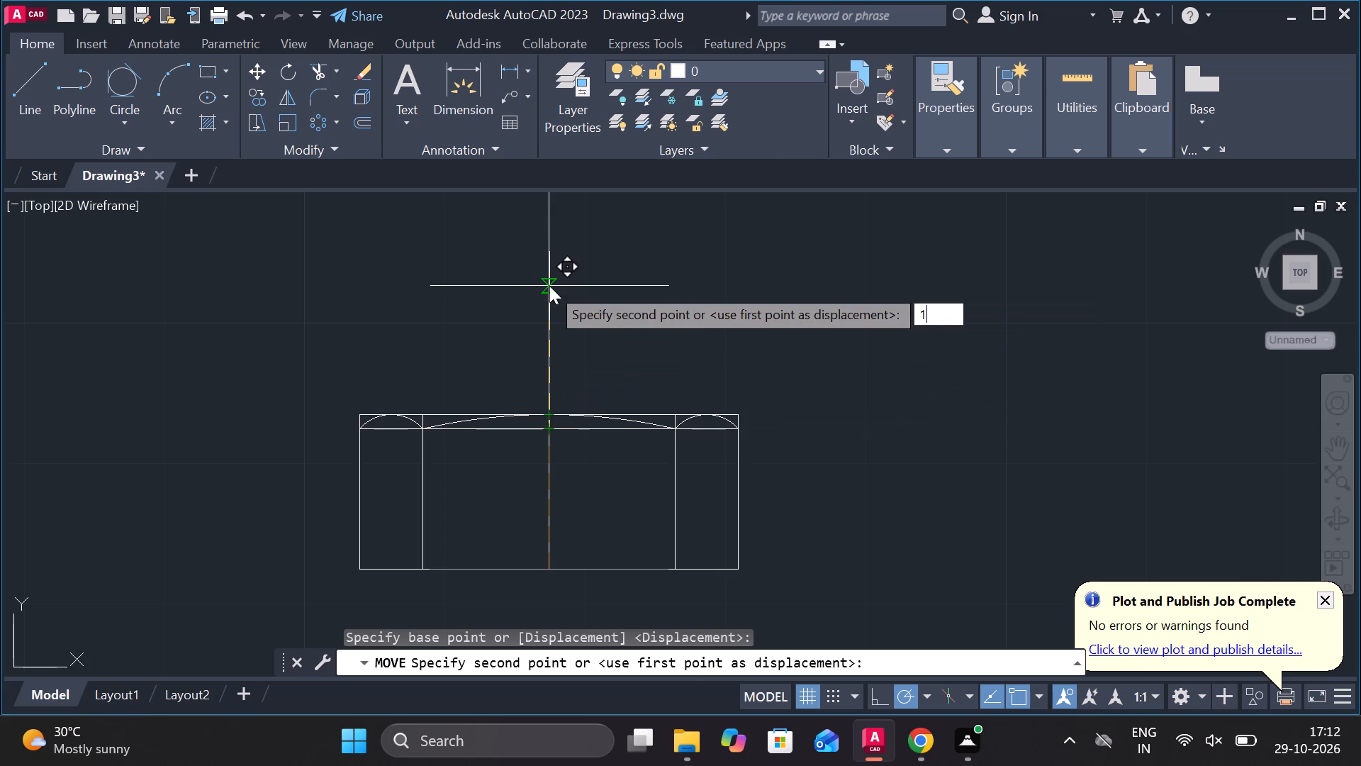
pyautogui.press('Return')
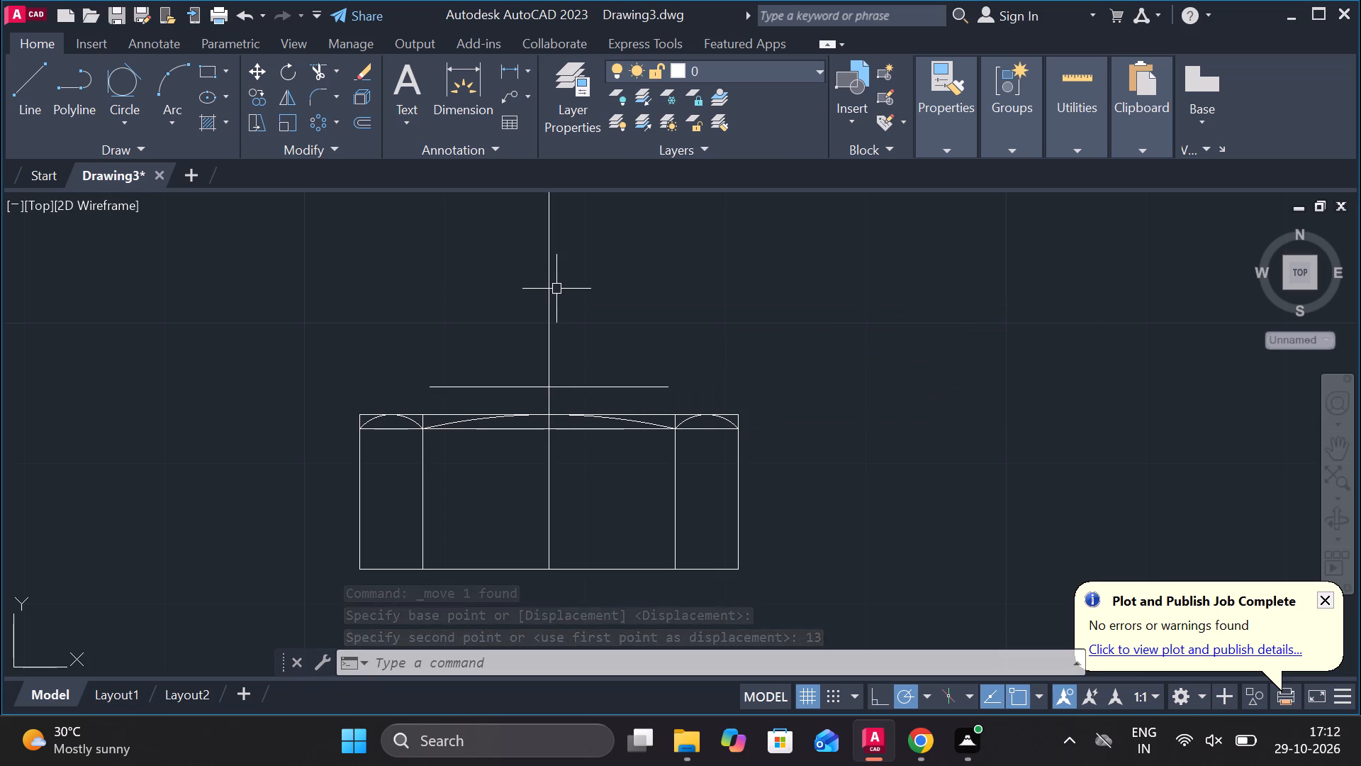
# Check the vertical distance from the part's top edge to the 17-unit line with a linear dimension, without placing it.
pyautogui.click(501, 73)
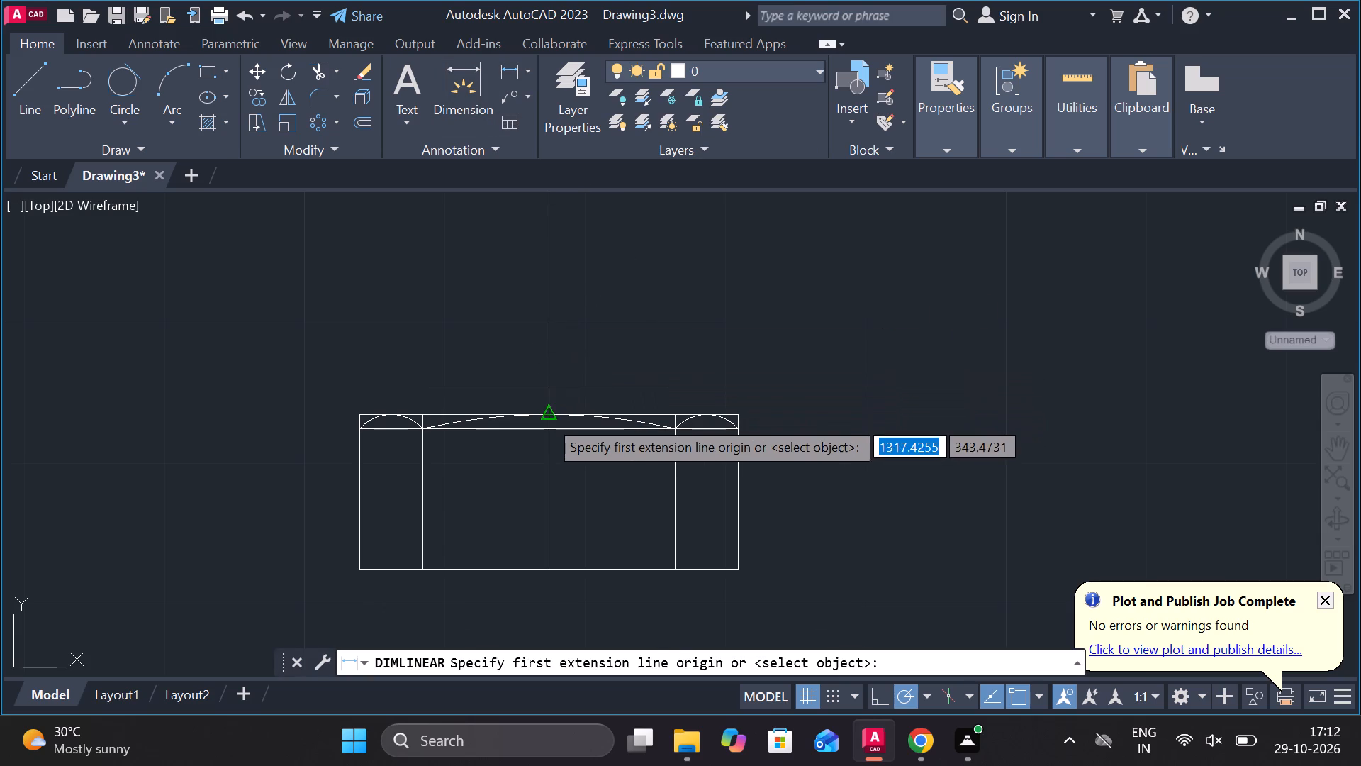
pyautogui.click(547, 418)
pyautogui.click(547, 387)
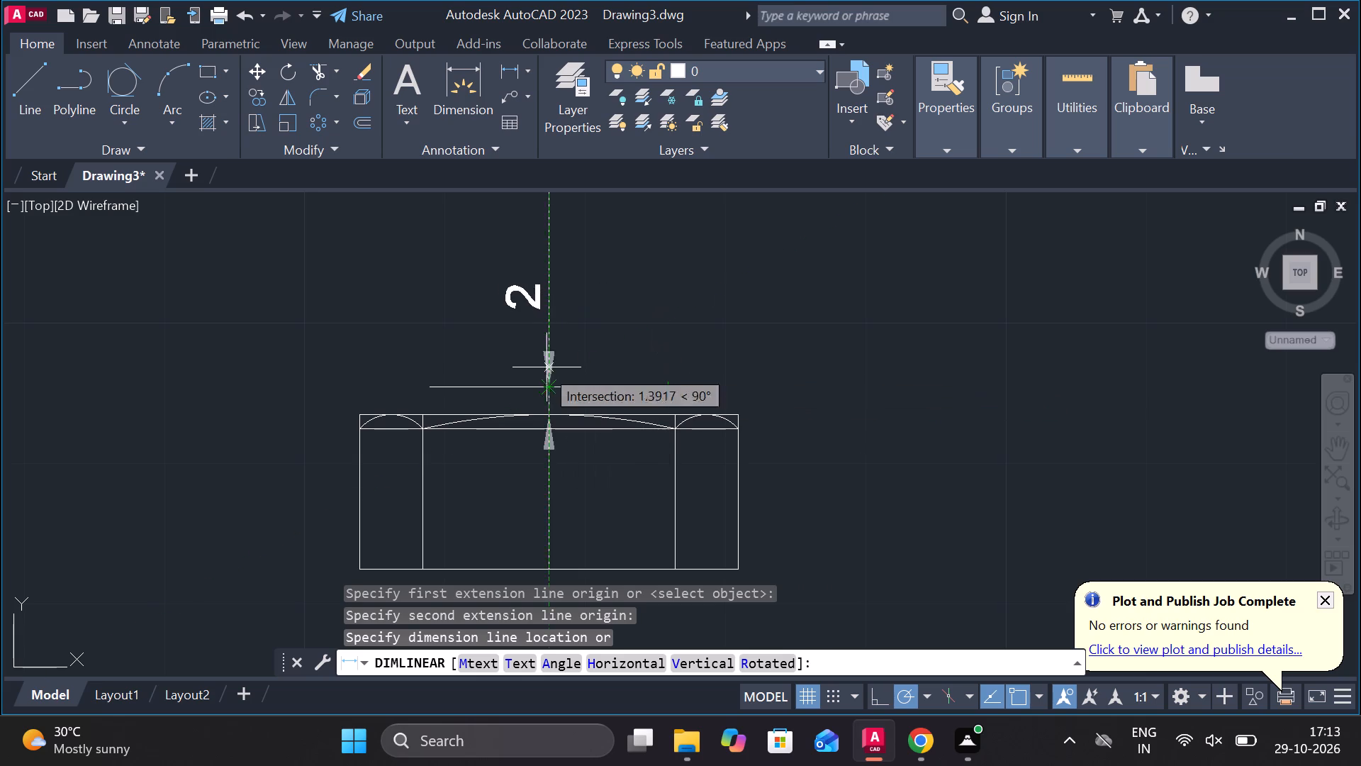
pyautogui.press('Escape')
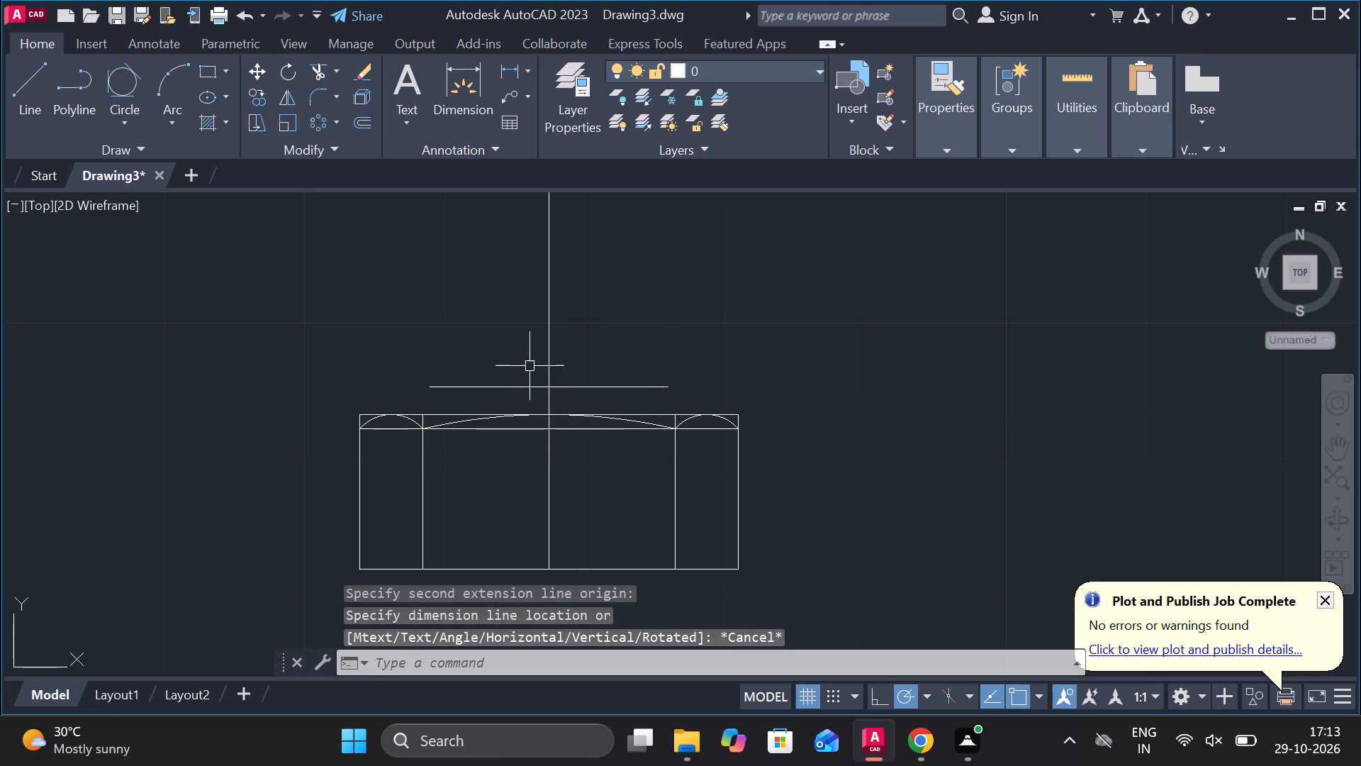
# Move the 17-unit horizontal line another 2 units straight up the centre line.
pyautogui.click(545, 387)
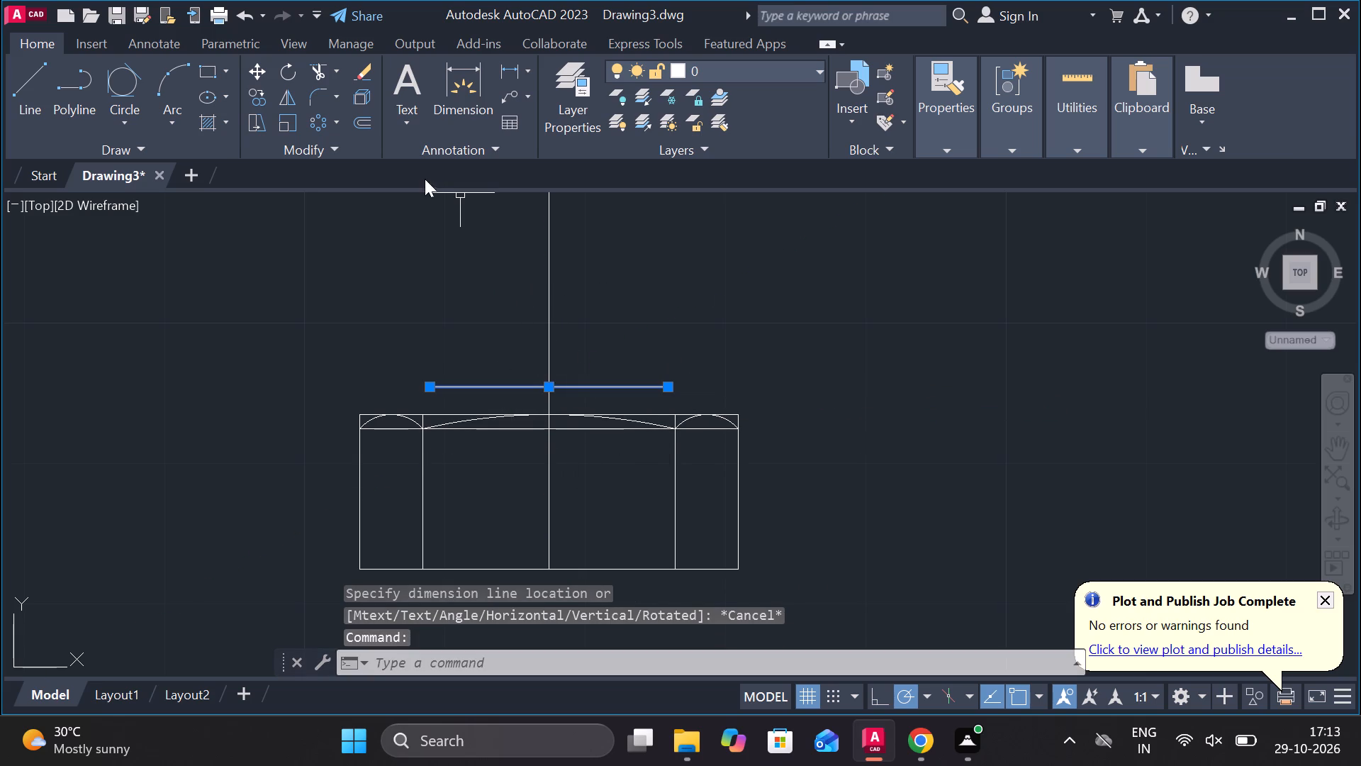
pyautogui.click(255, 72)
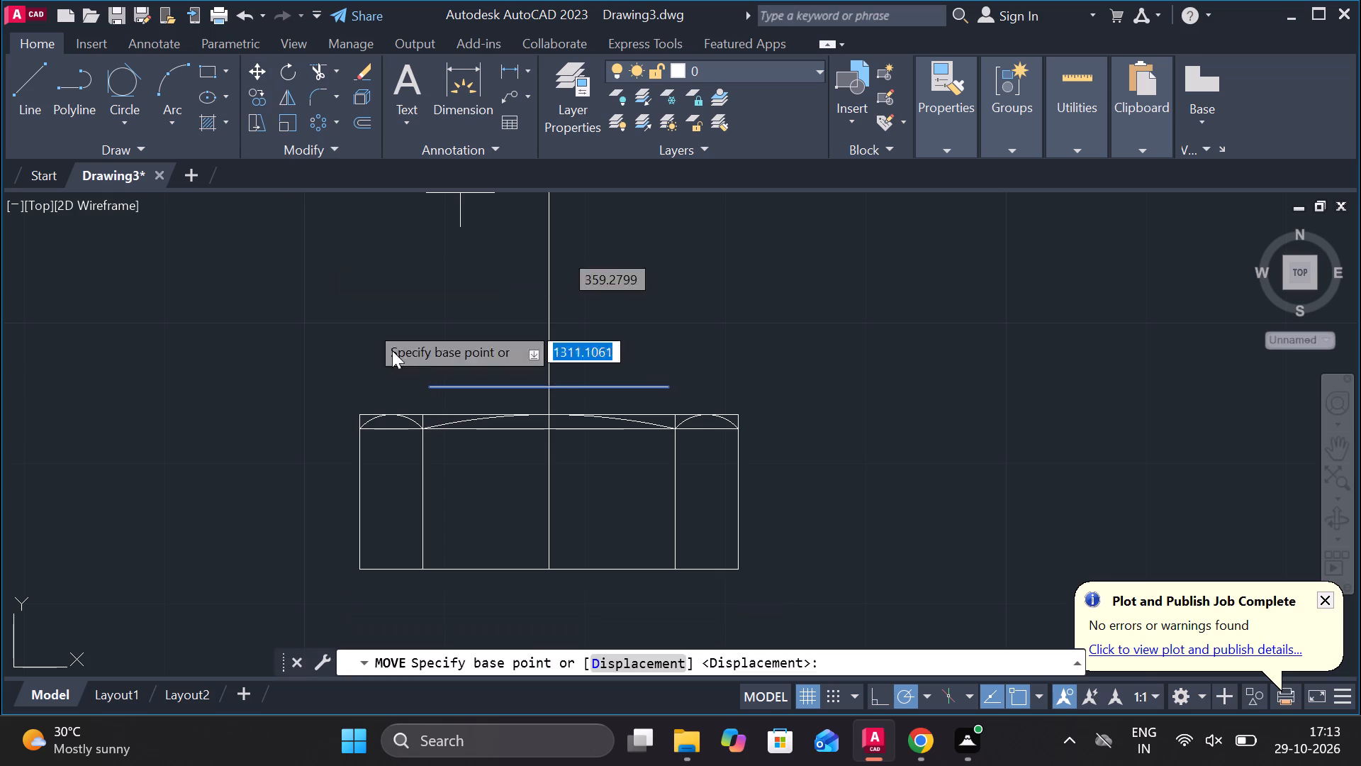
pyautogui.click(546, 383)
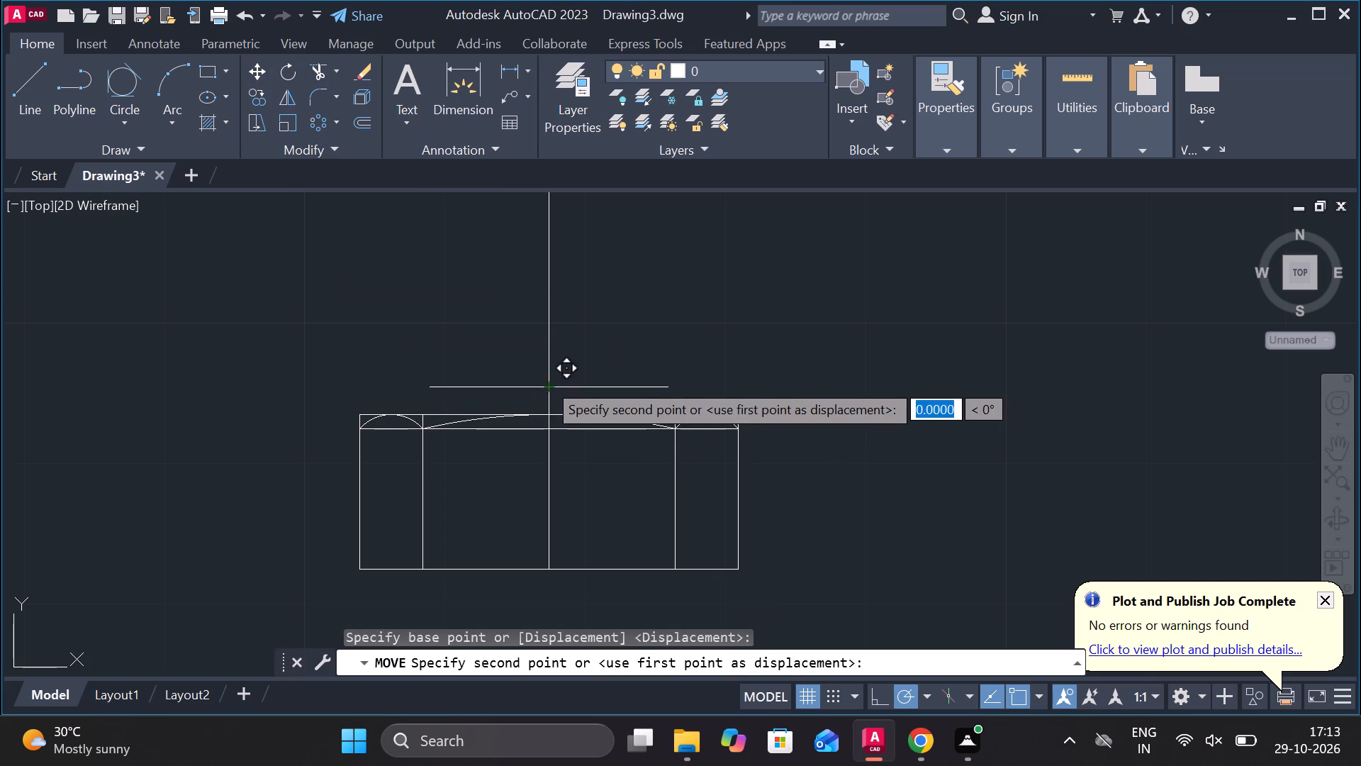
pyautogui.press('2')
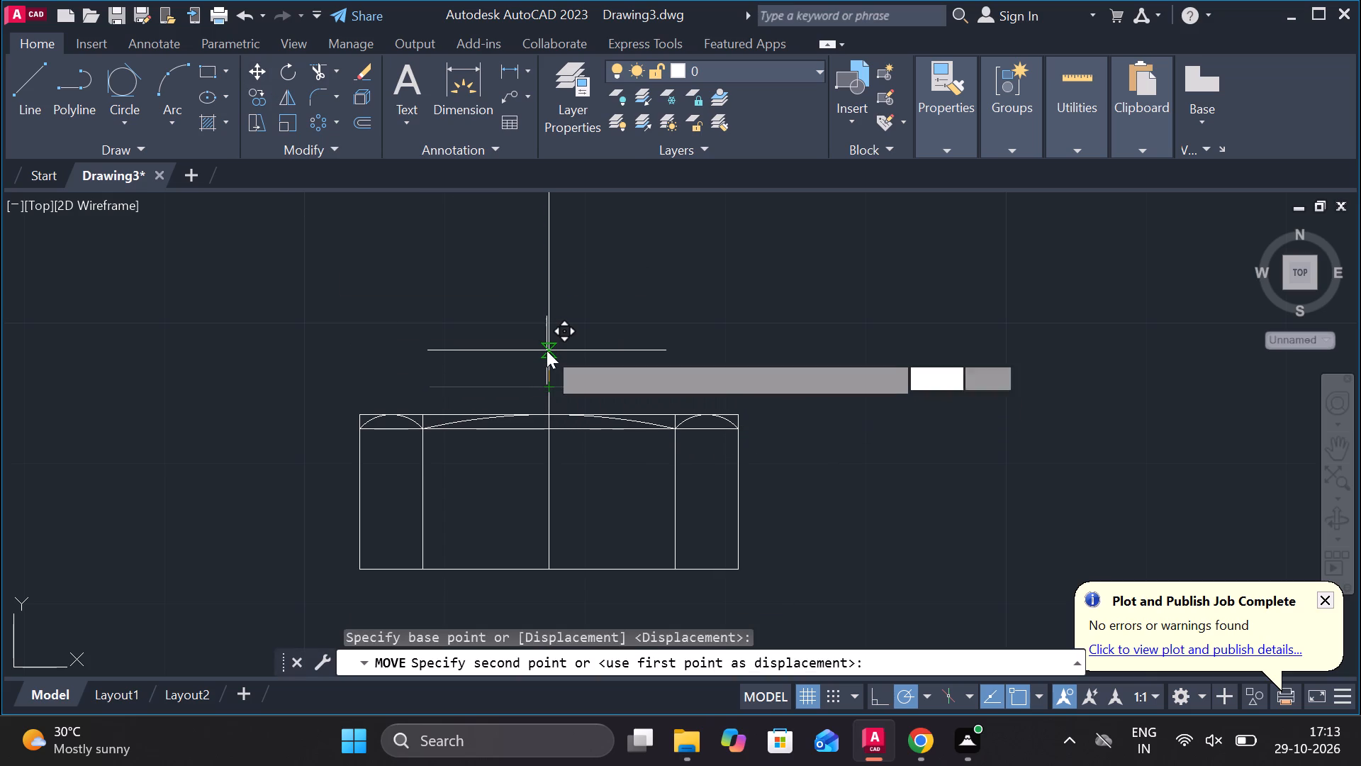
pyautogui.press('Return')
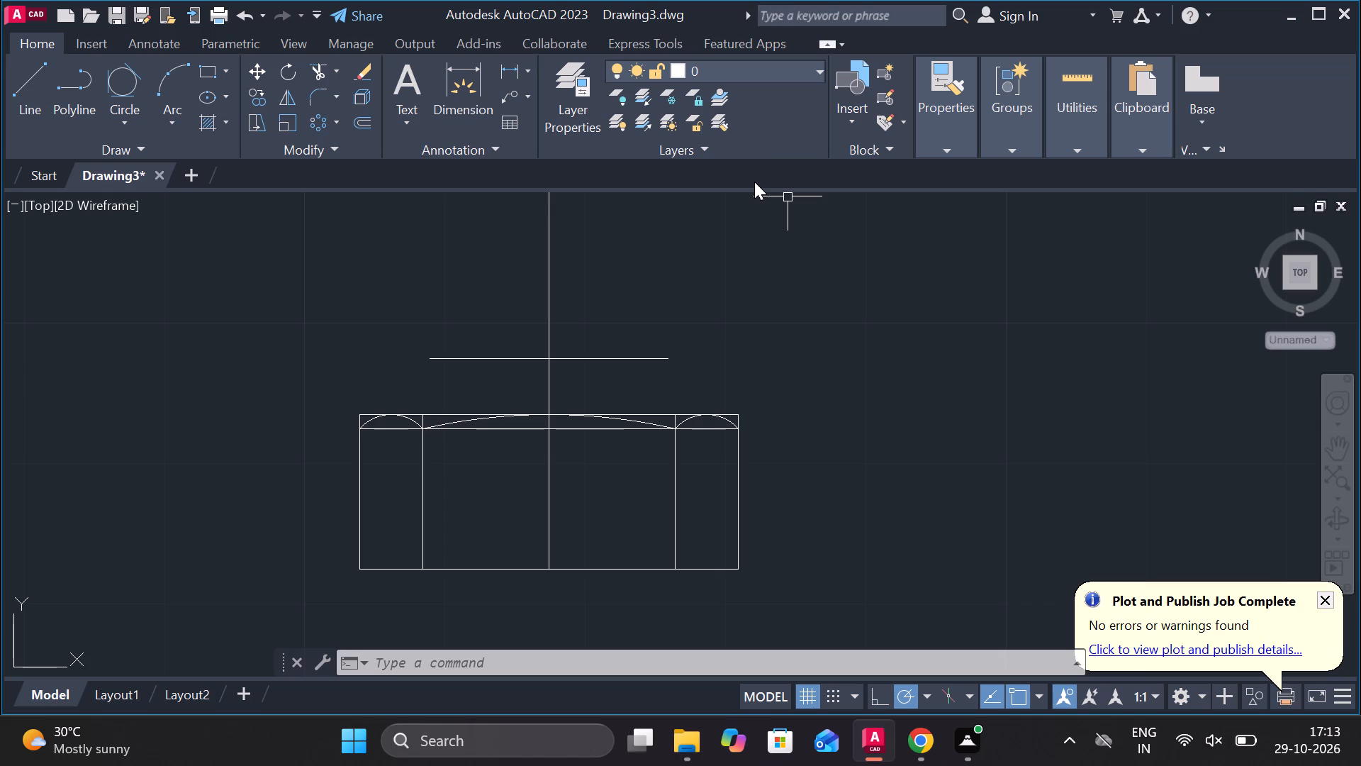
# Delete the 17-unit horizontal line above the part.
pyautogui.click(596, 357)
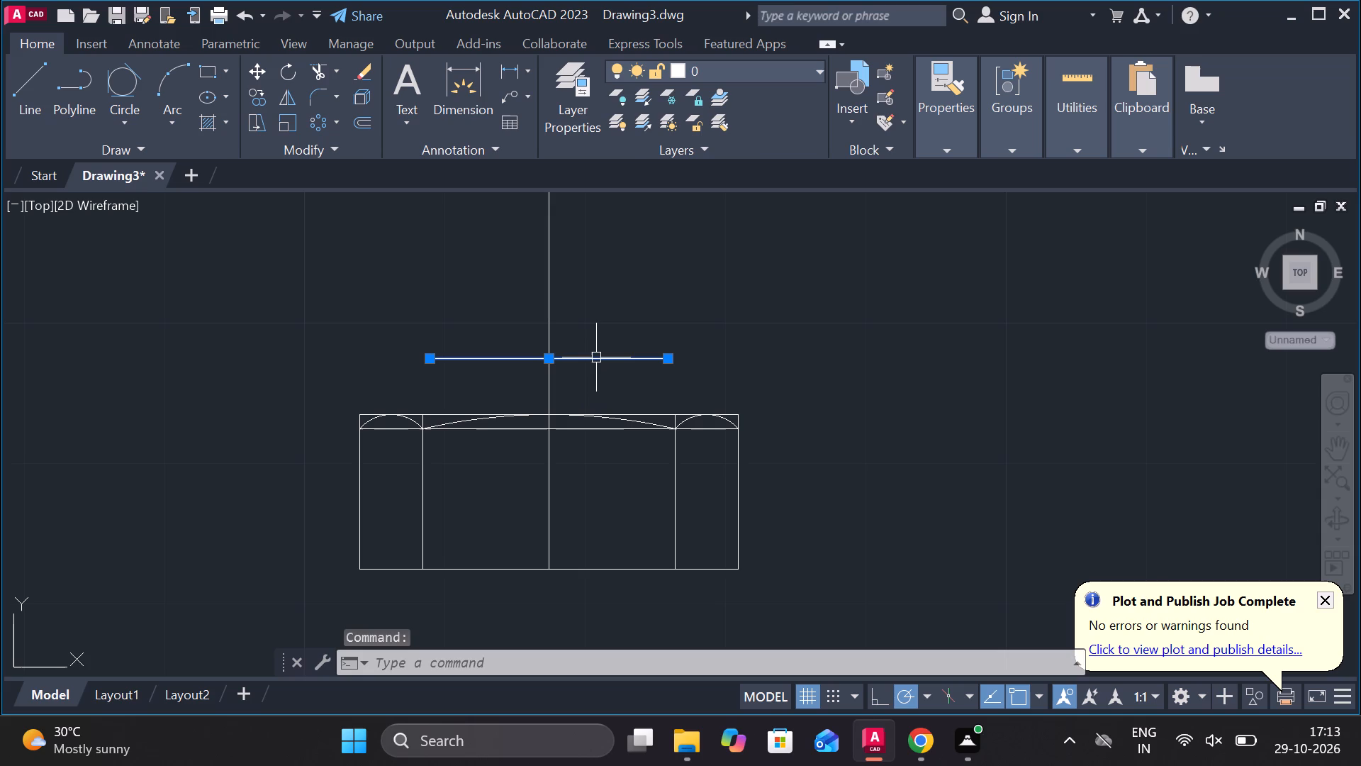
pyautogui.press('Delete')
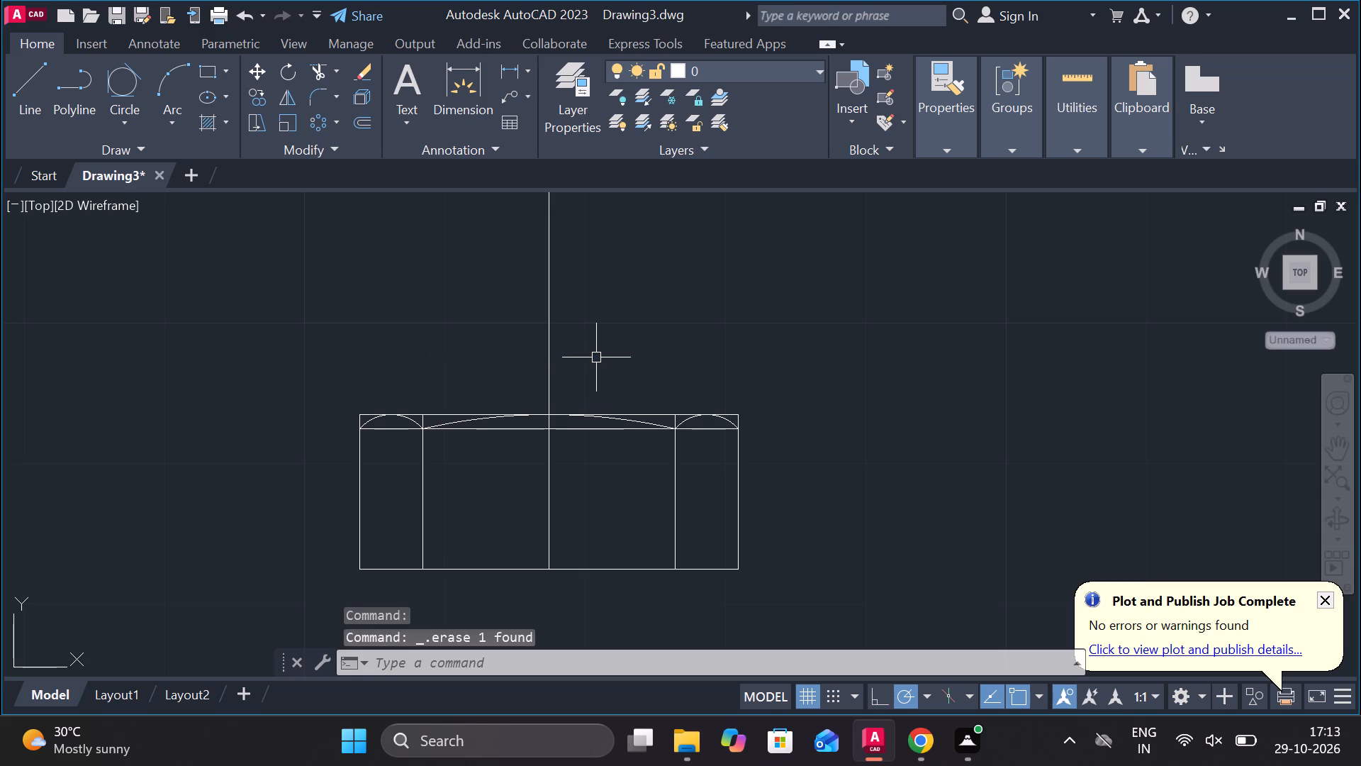
# Trim off the portion of the vertical centre line that extends above the part's top edge.
pyautogui.scroll(-2, 509, 489)
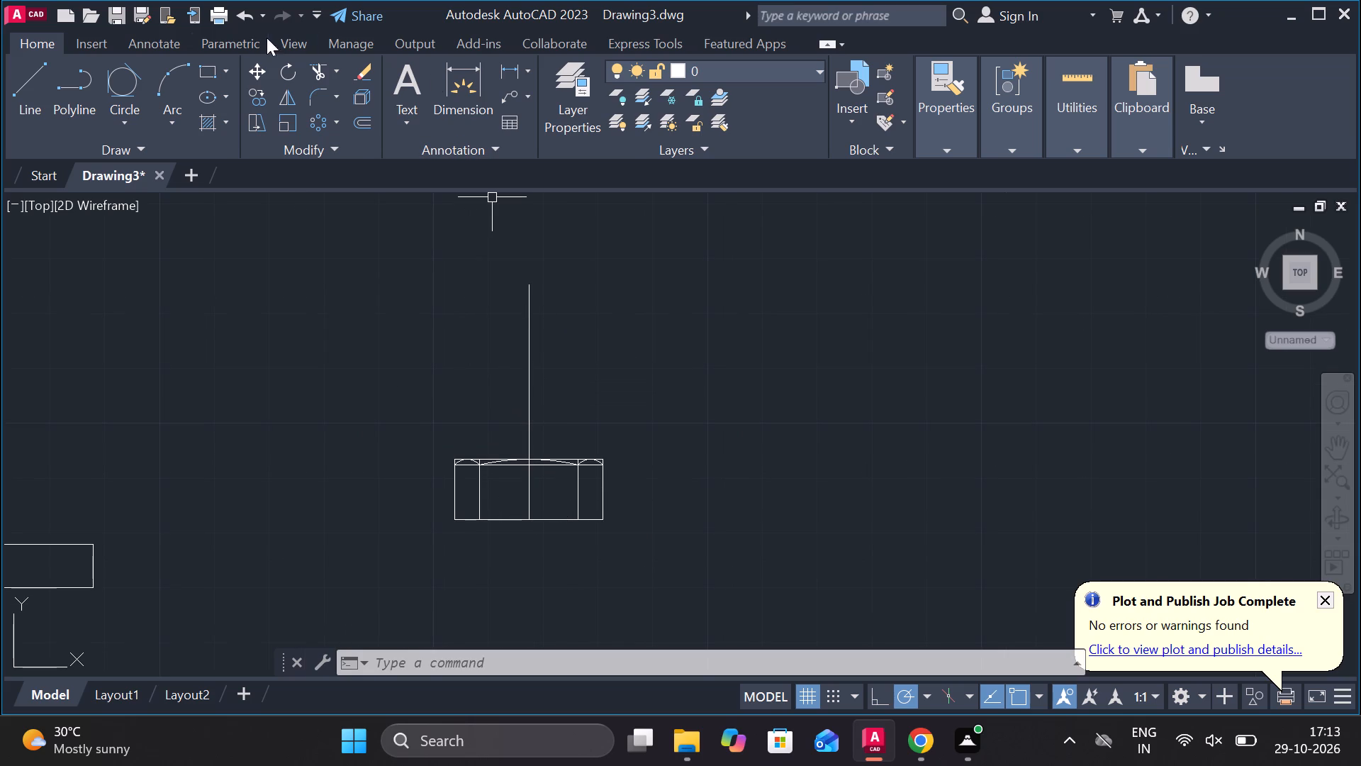
pyautogui.click(324, 69)
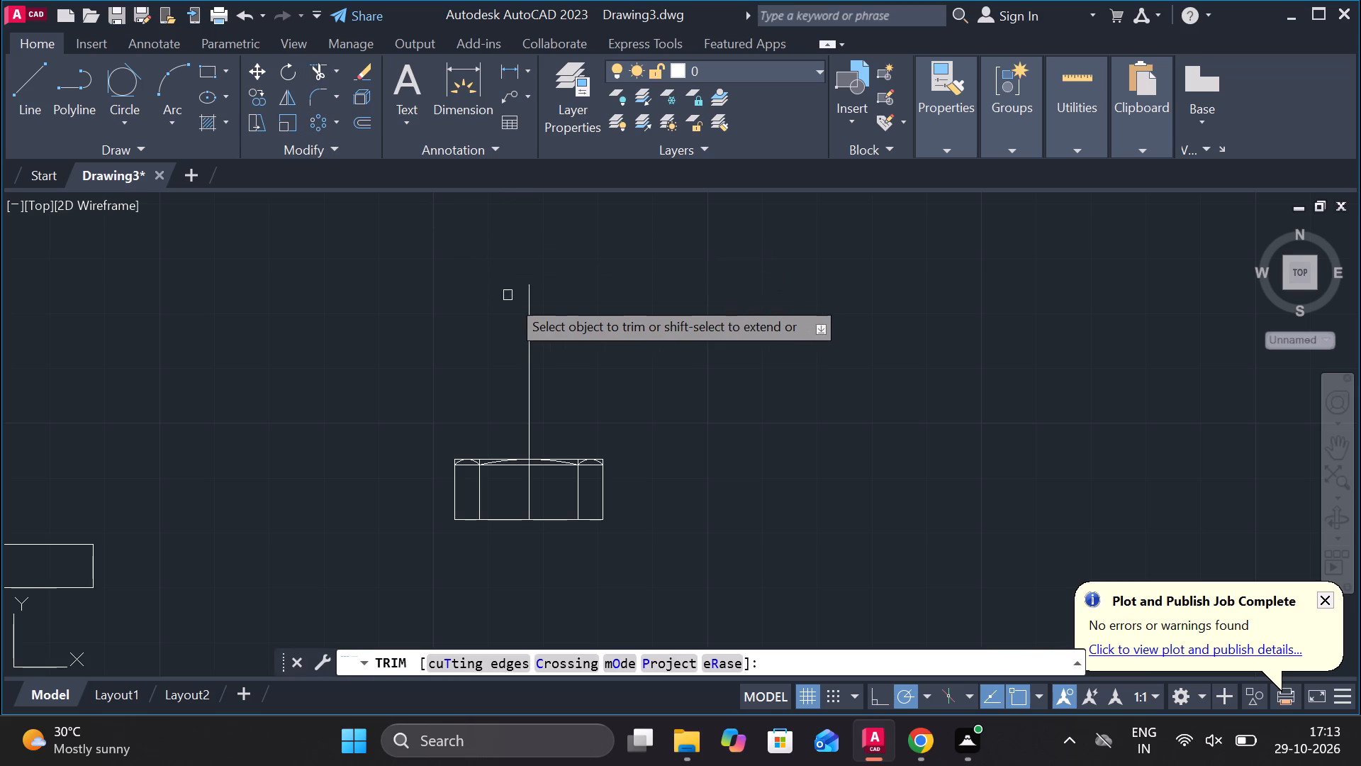
pyautogui.click(527, 313)
pyautogui.scroll(-3, 552, 370)
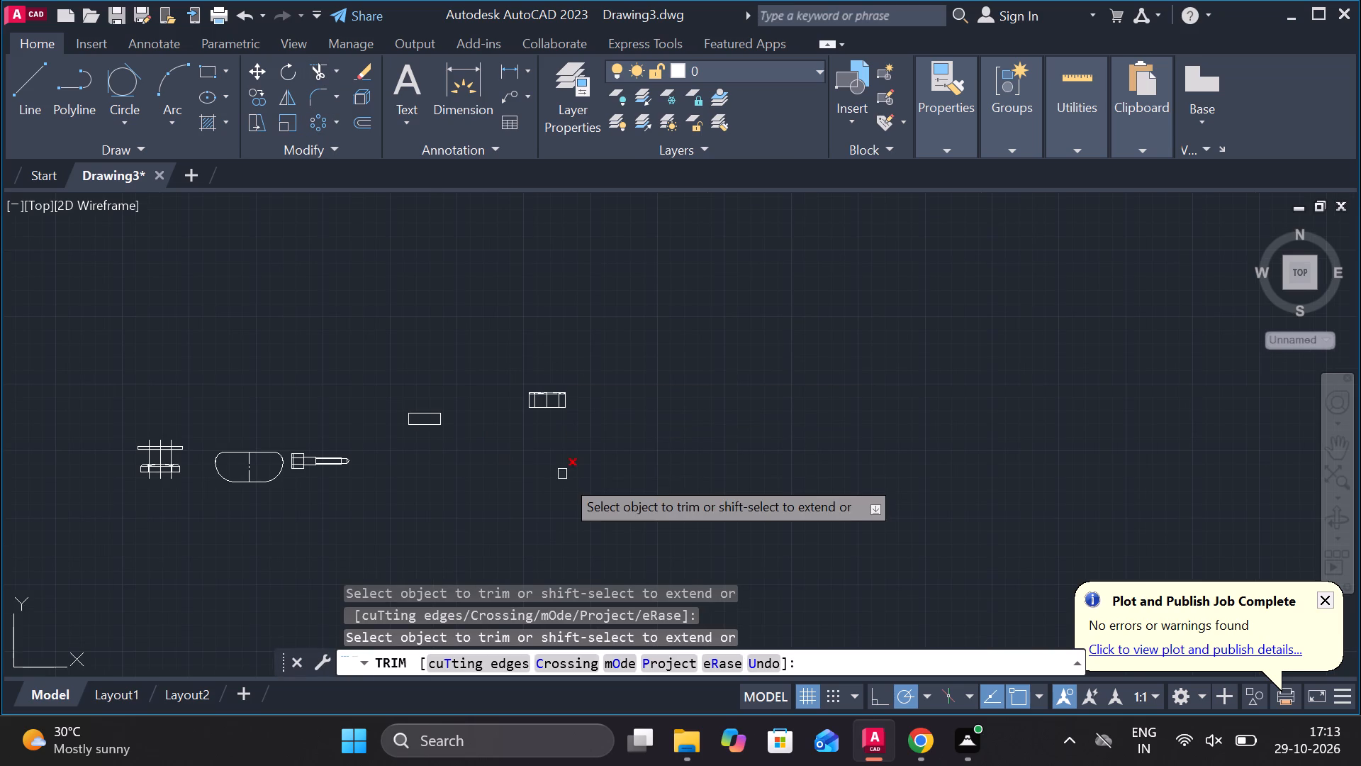
pyautogui.scroll(4, 560, 420)
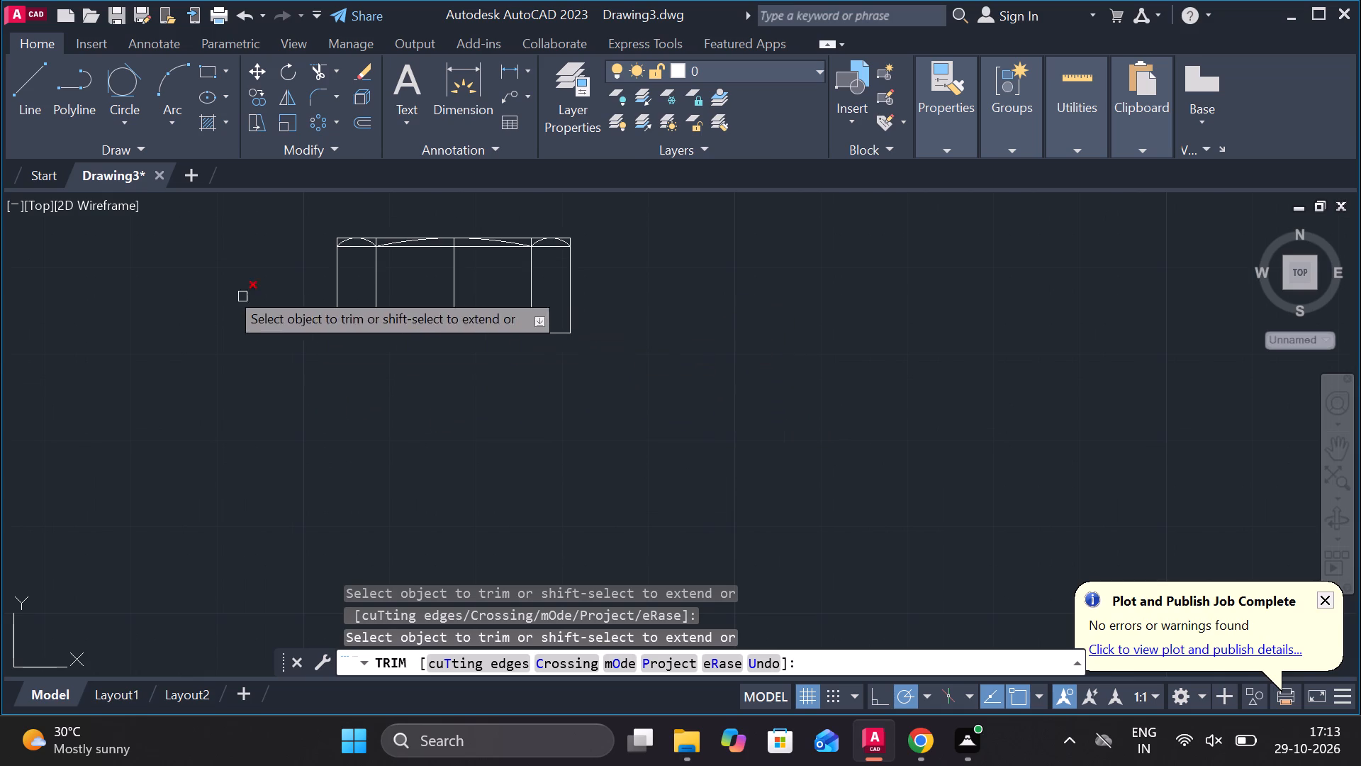
pyautogui.press('Escape')
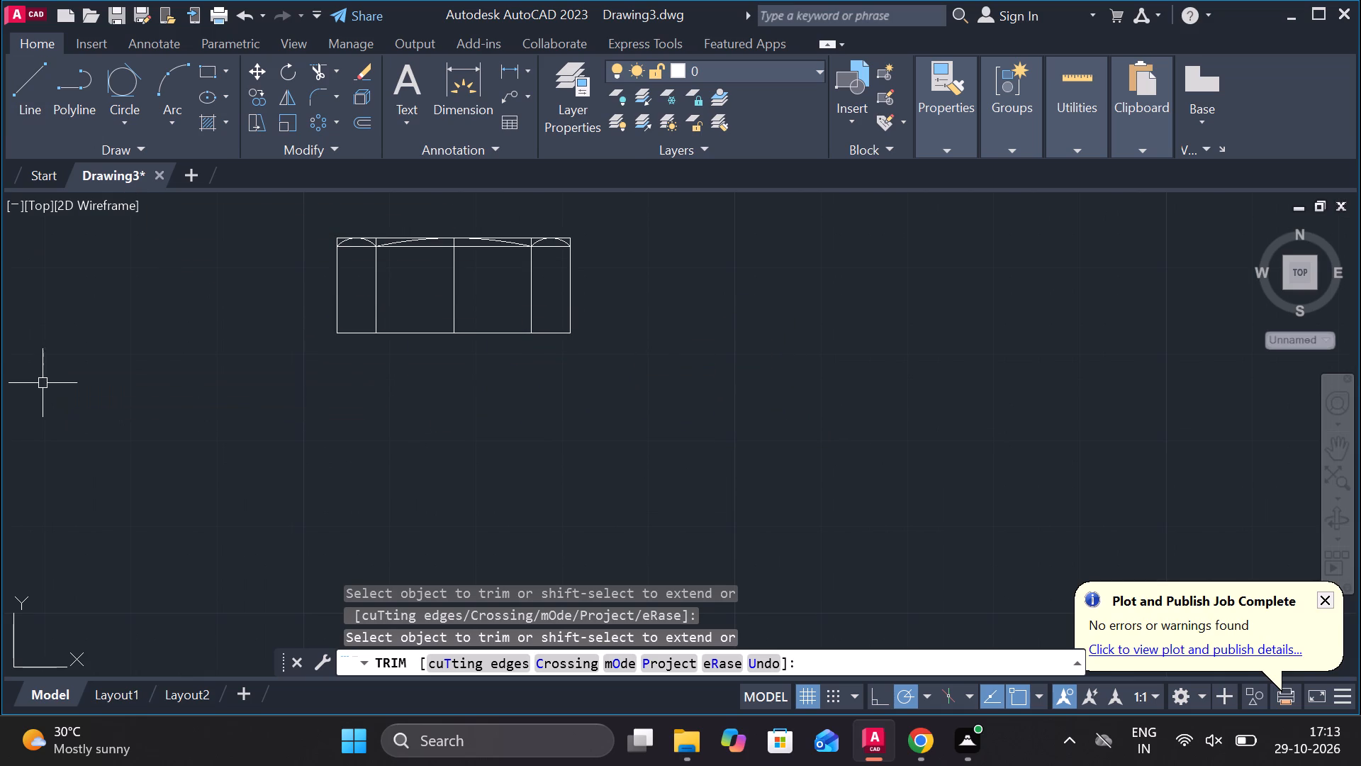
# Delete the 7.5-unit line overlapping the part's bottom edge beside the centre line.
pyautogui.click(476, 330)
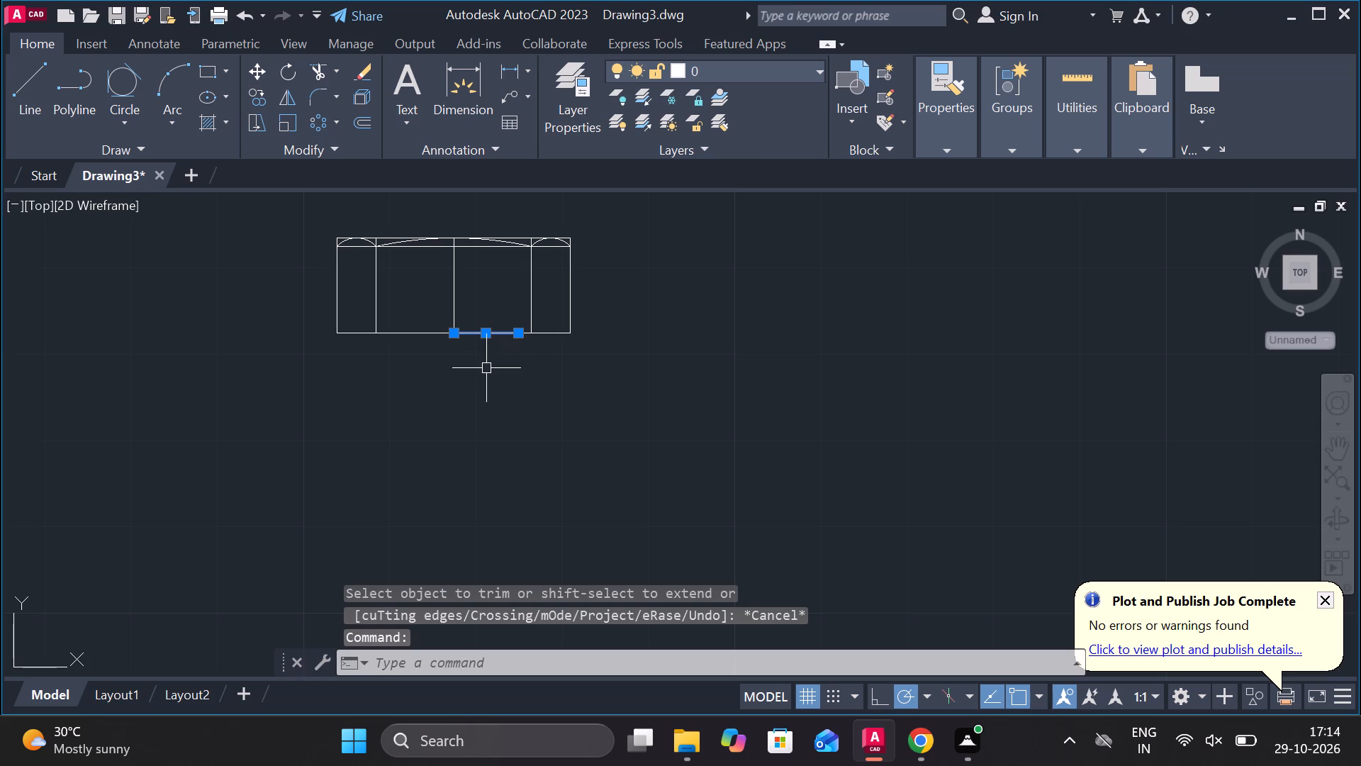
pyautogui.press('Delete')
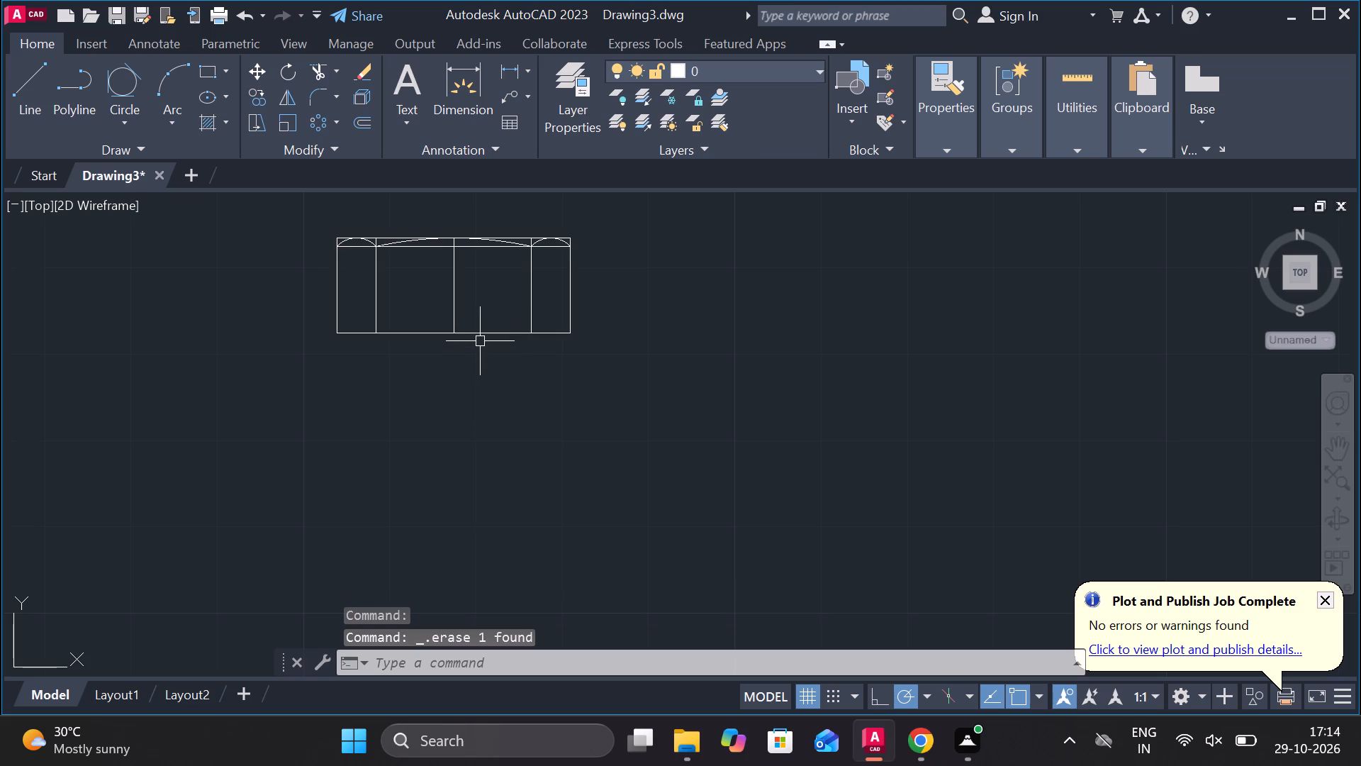
# Copy the part's bottom edge line 1 unit straight up along the centre line.
pyautogui.click(491, 334)
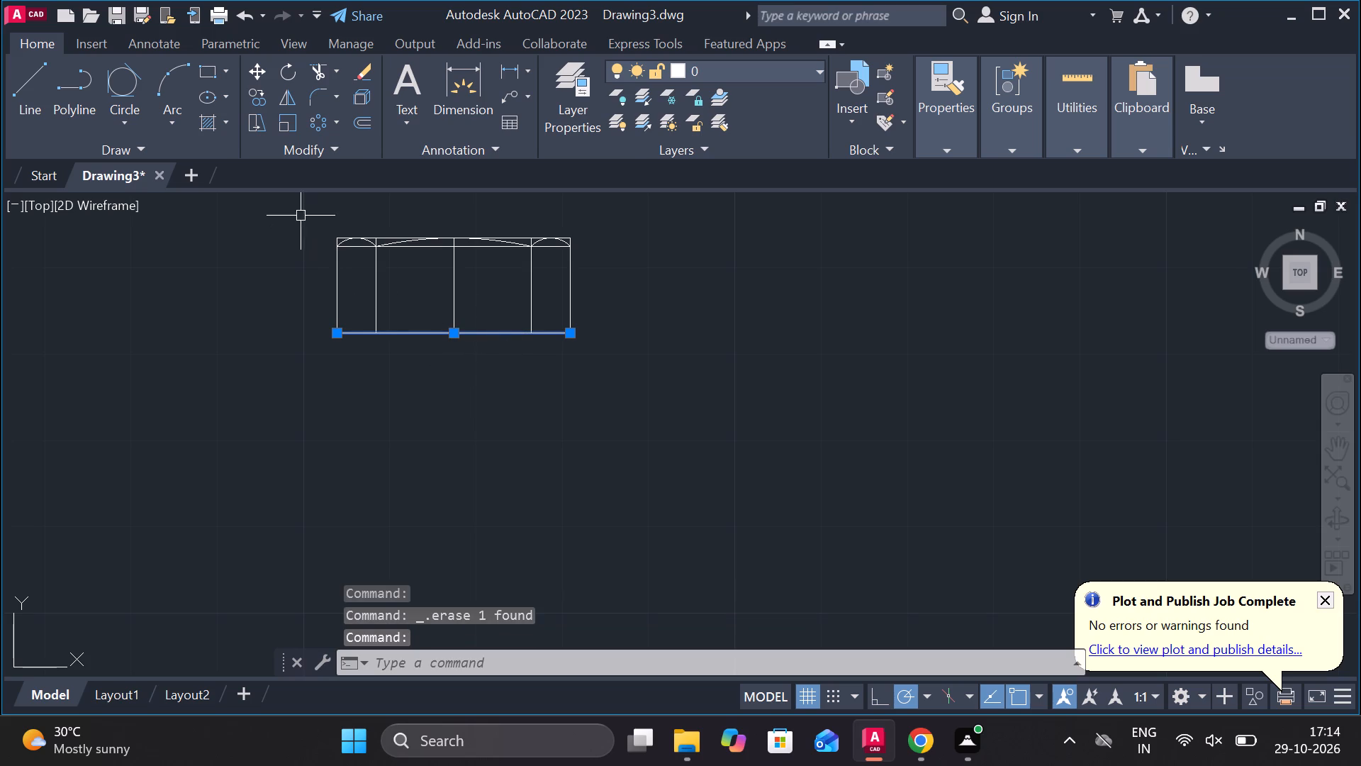
pyautogui.click(262, 96)
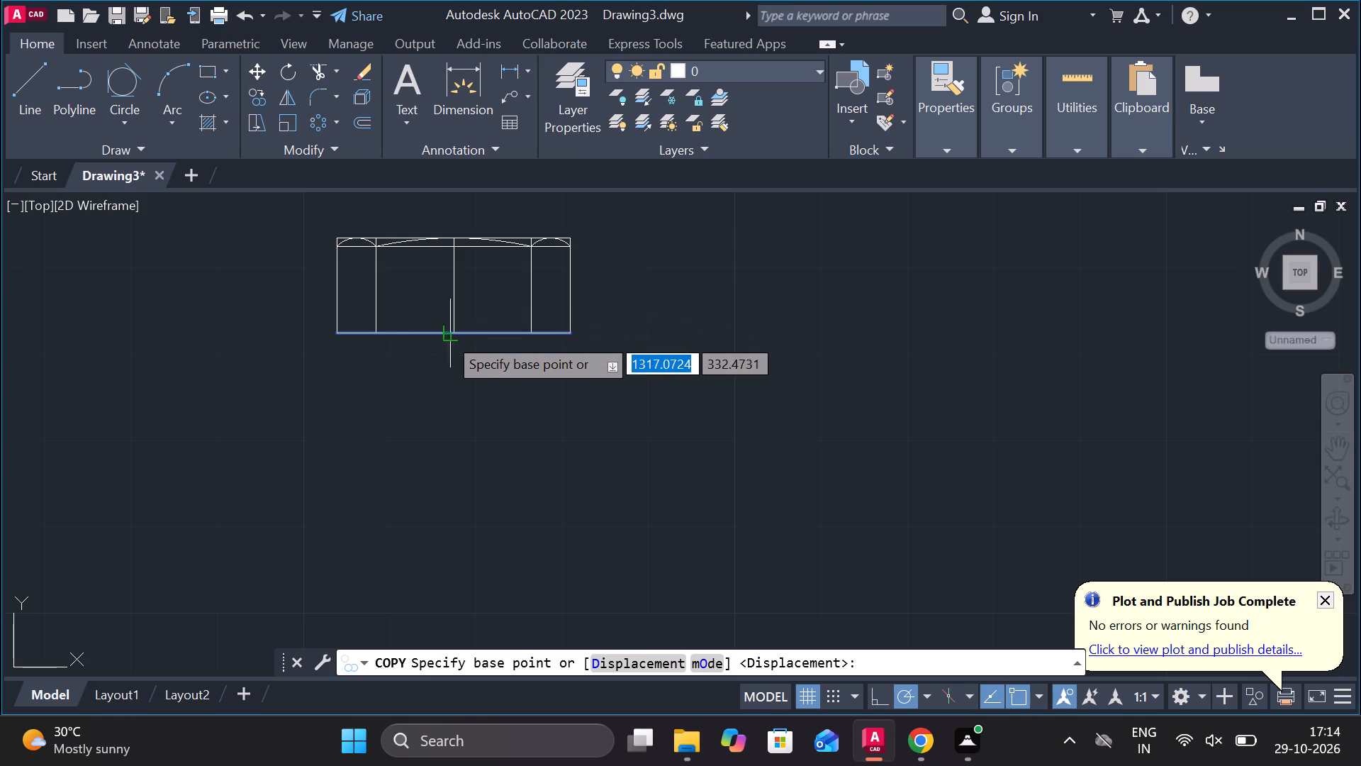
pyautogui.click(454, 328)
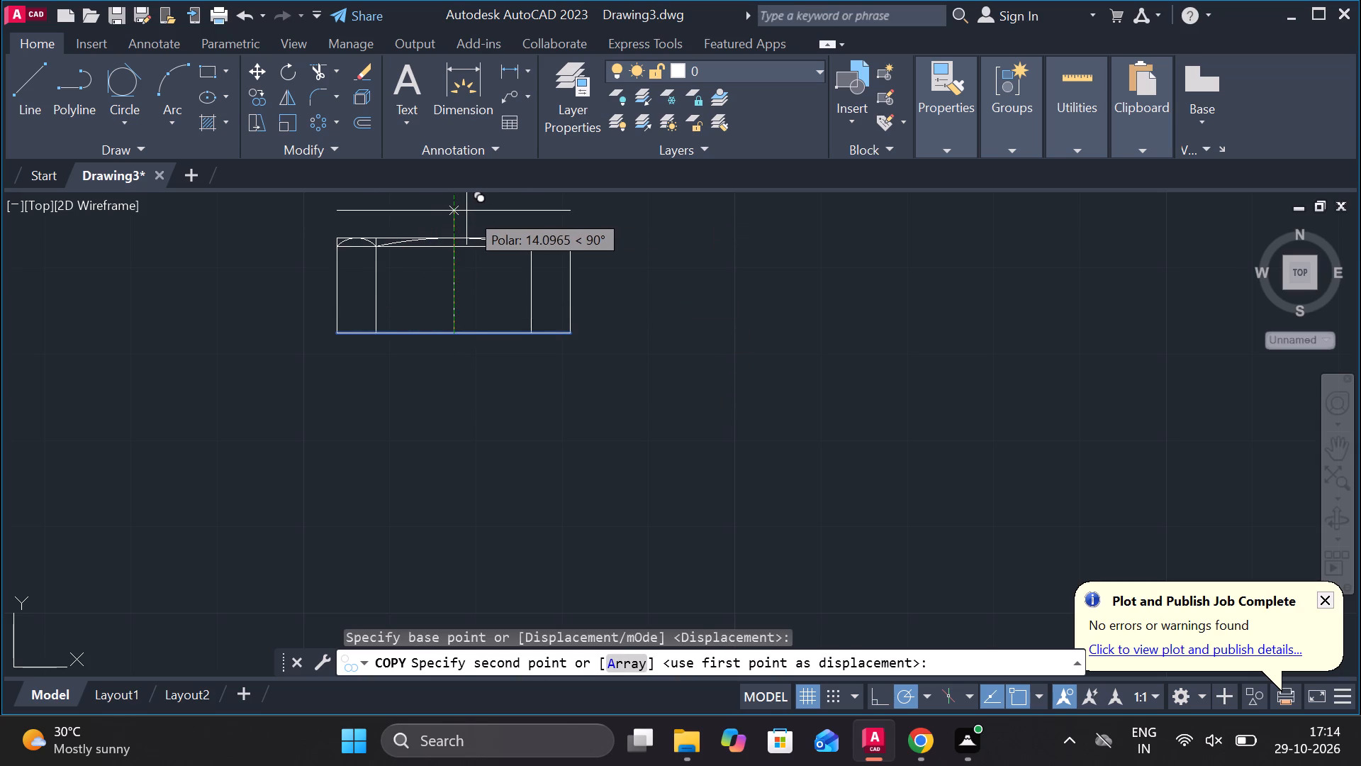
pyautogui.press('1')
pyautogui.press('Return')
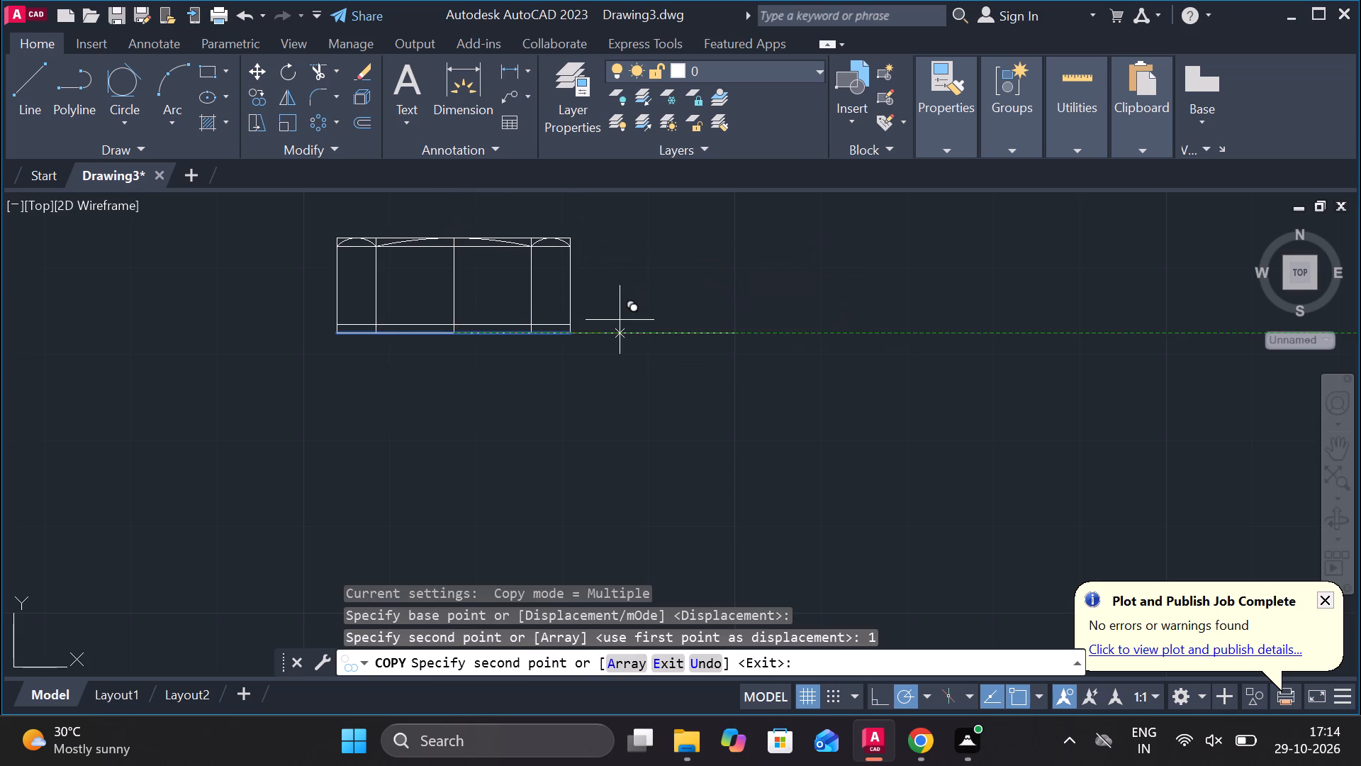
pyautogui.press('Escape')
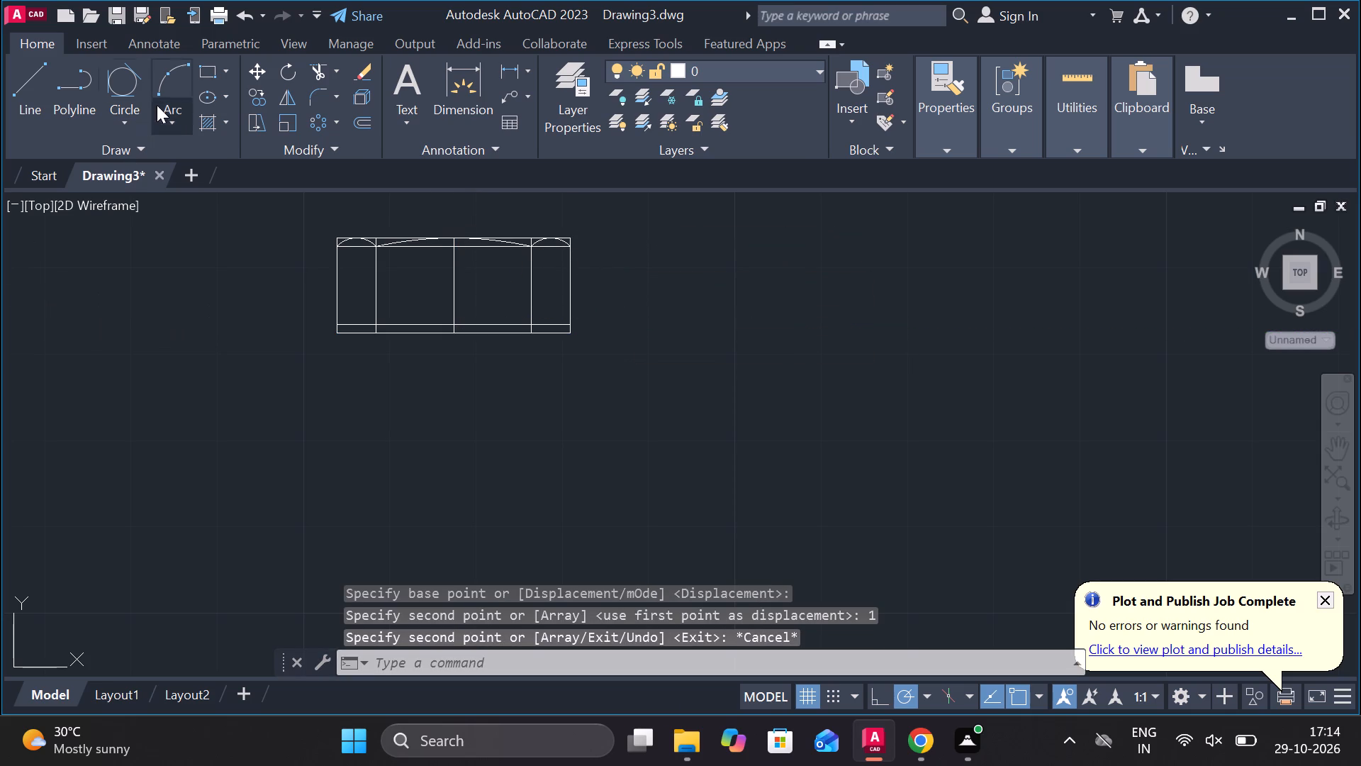
# Draw a three-point arc in the bottom-left bay, from the outer side to the first inner vertical, touching the bottom edge midway.
pyautogui.click(170, 77)
pyautogui.scroll(3, 344, 324)
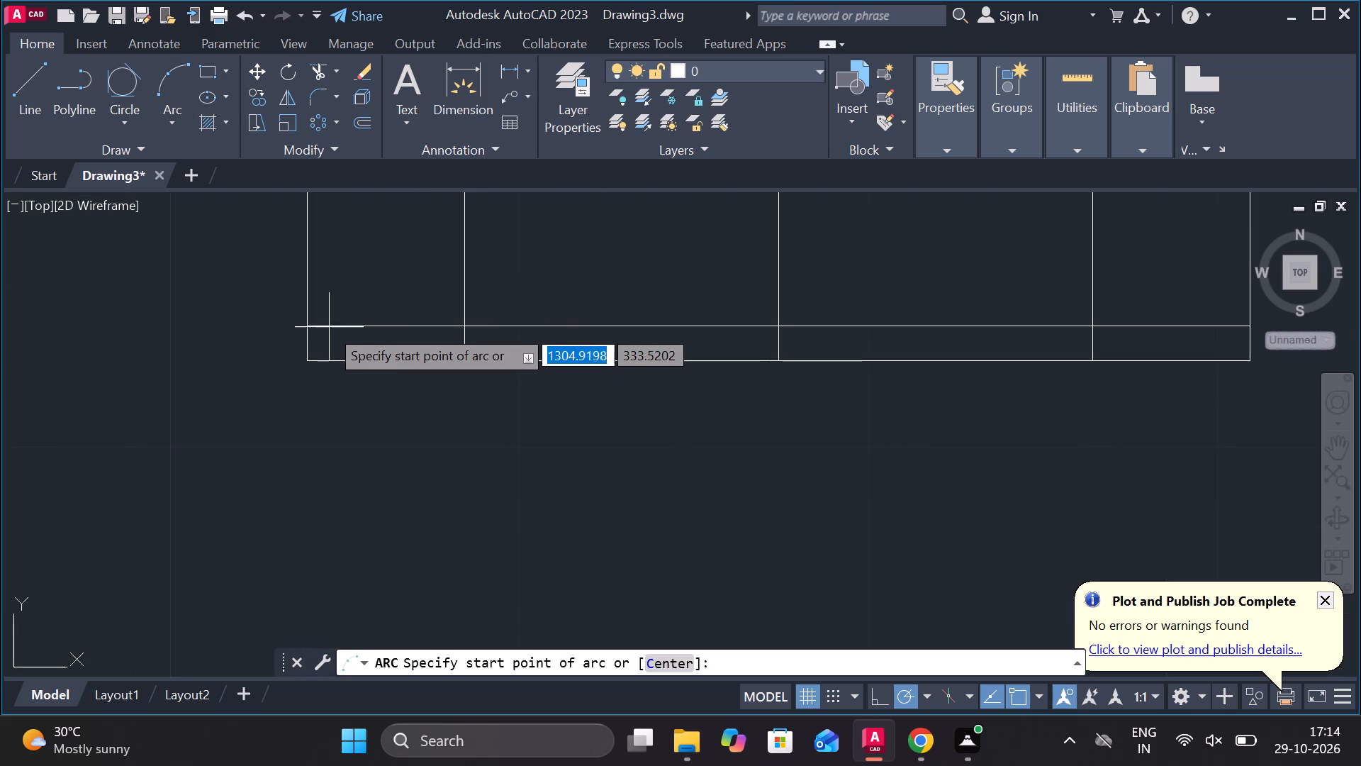
pyautogui.click(315, 327)
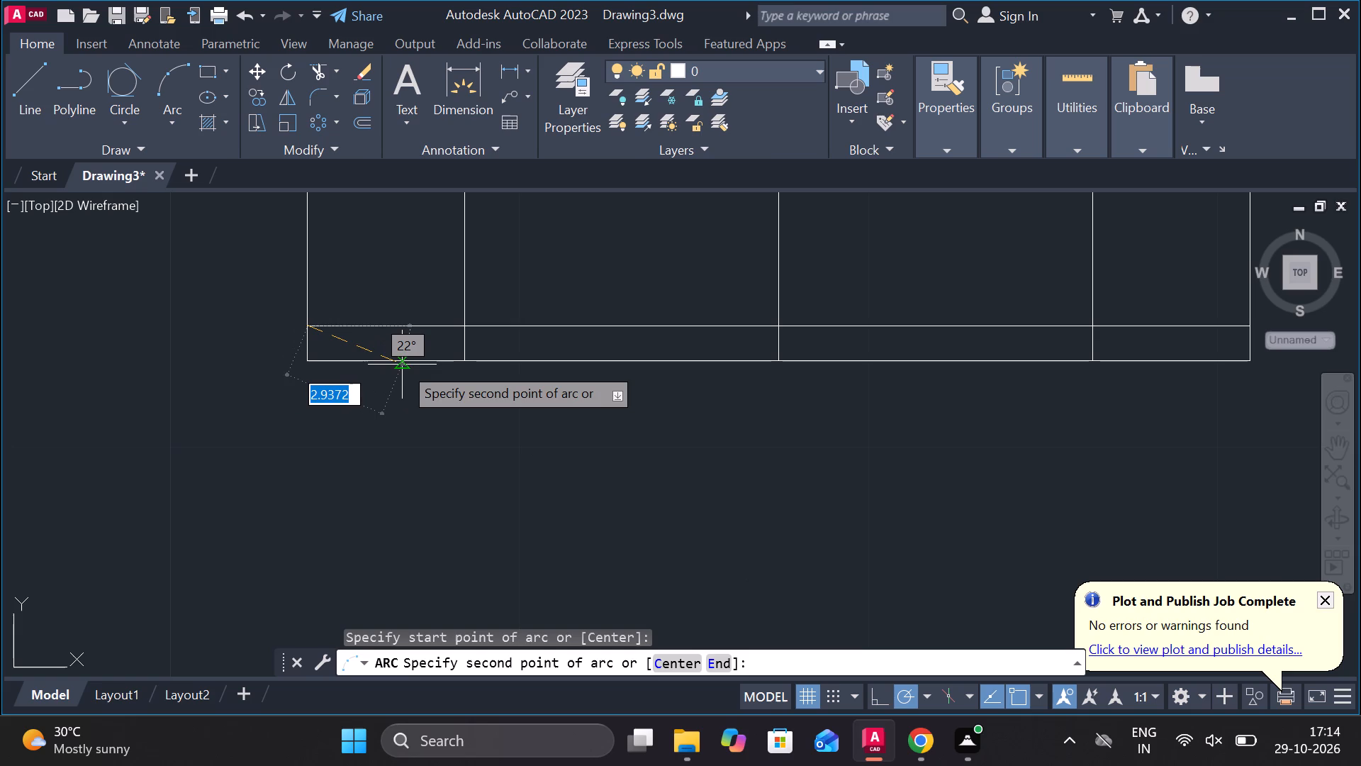
pyautogui.click(385, 361)
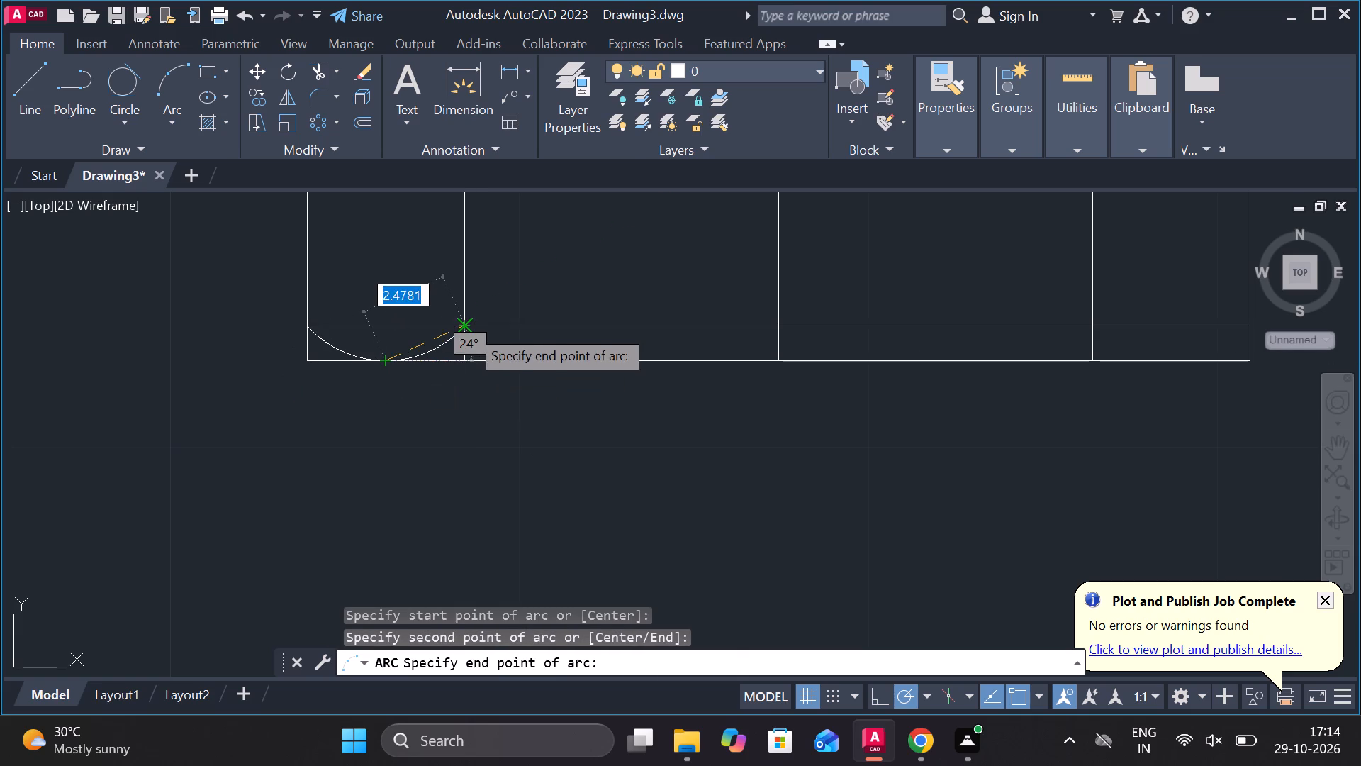
pyautogui.click(470, 330)
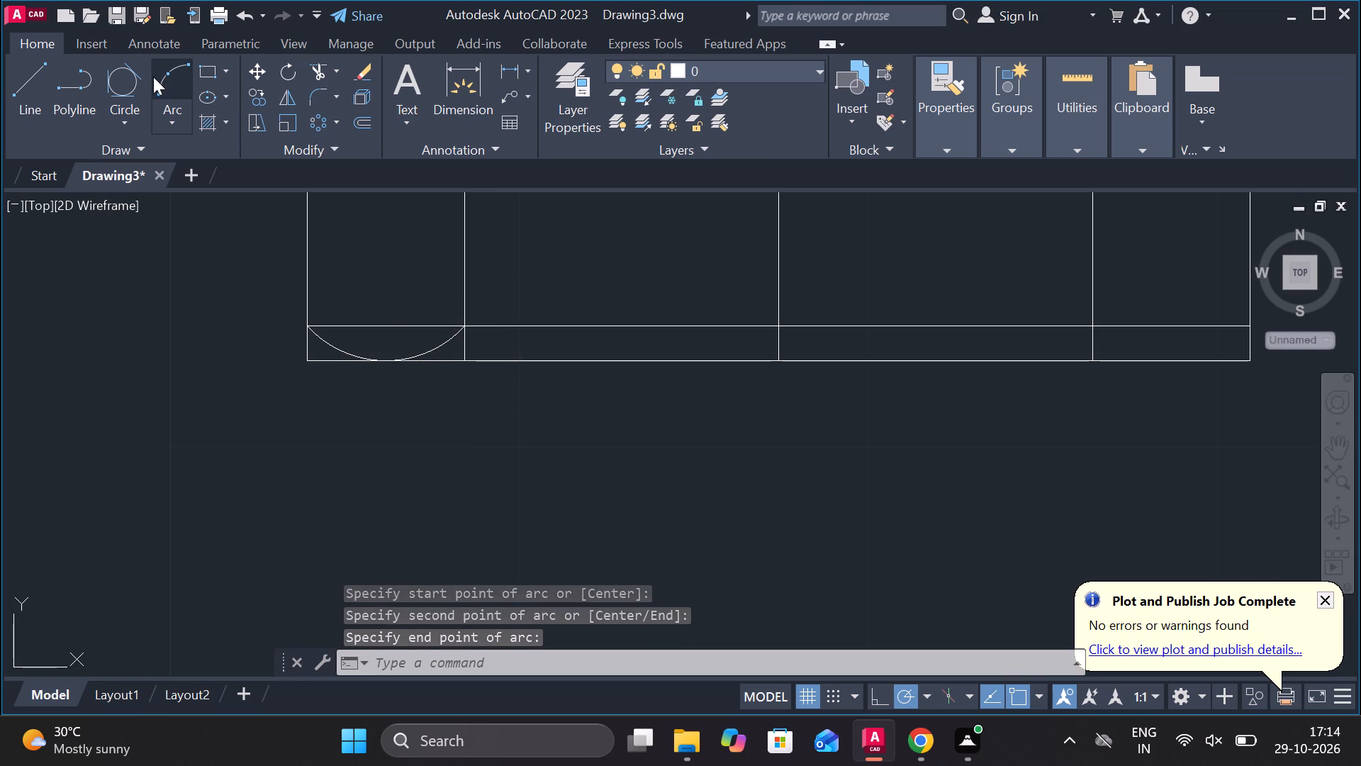
# Draw a three-point arc between the two inner verticals, touching the bottom edge at the centre line.
pyautogui.click(175, 77)
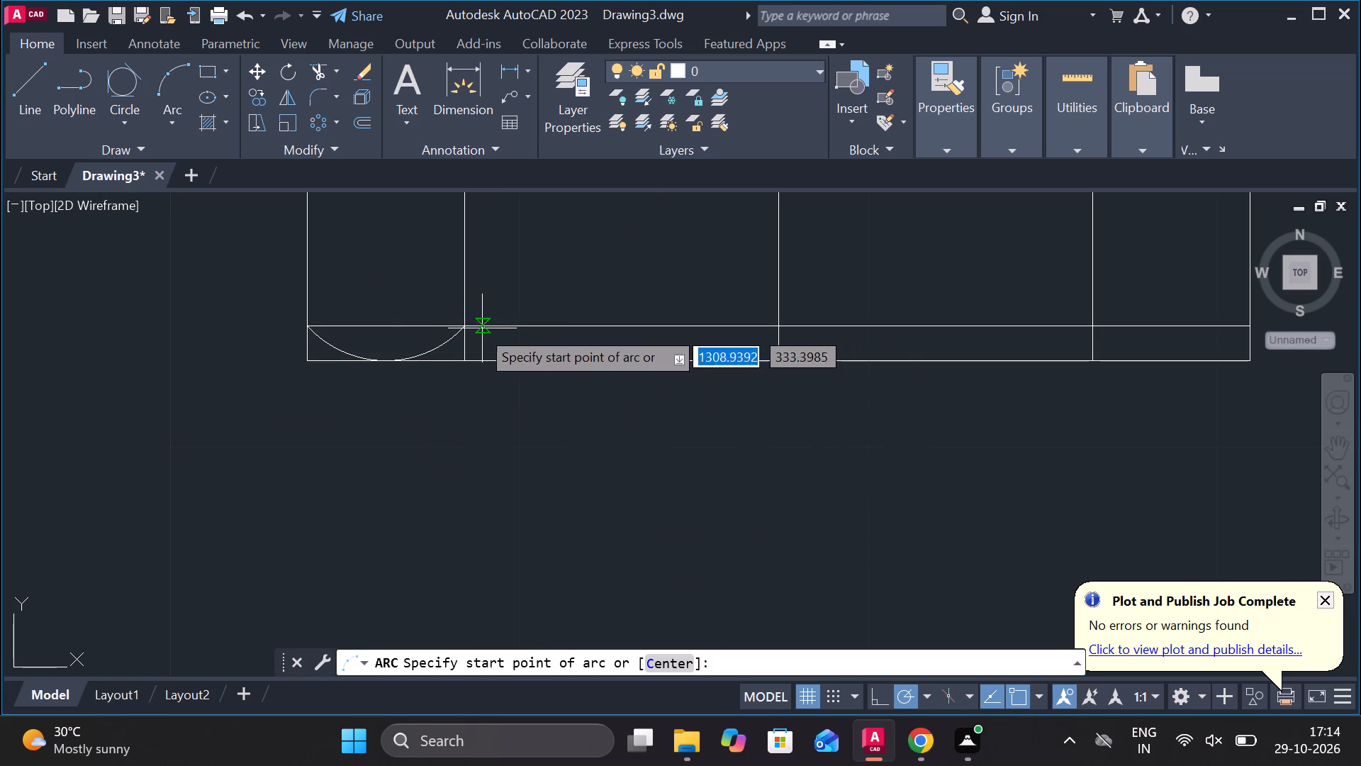
pyautogui.click(474, 328)
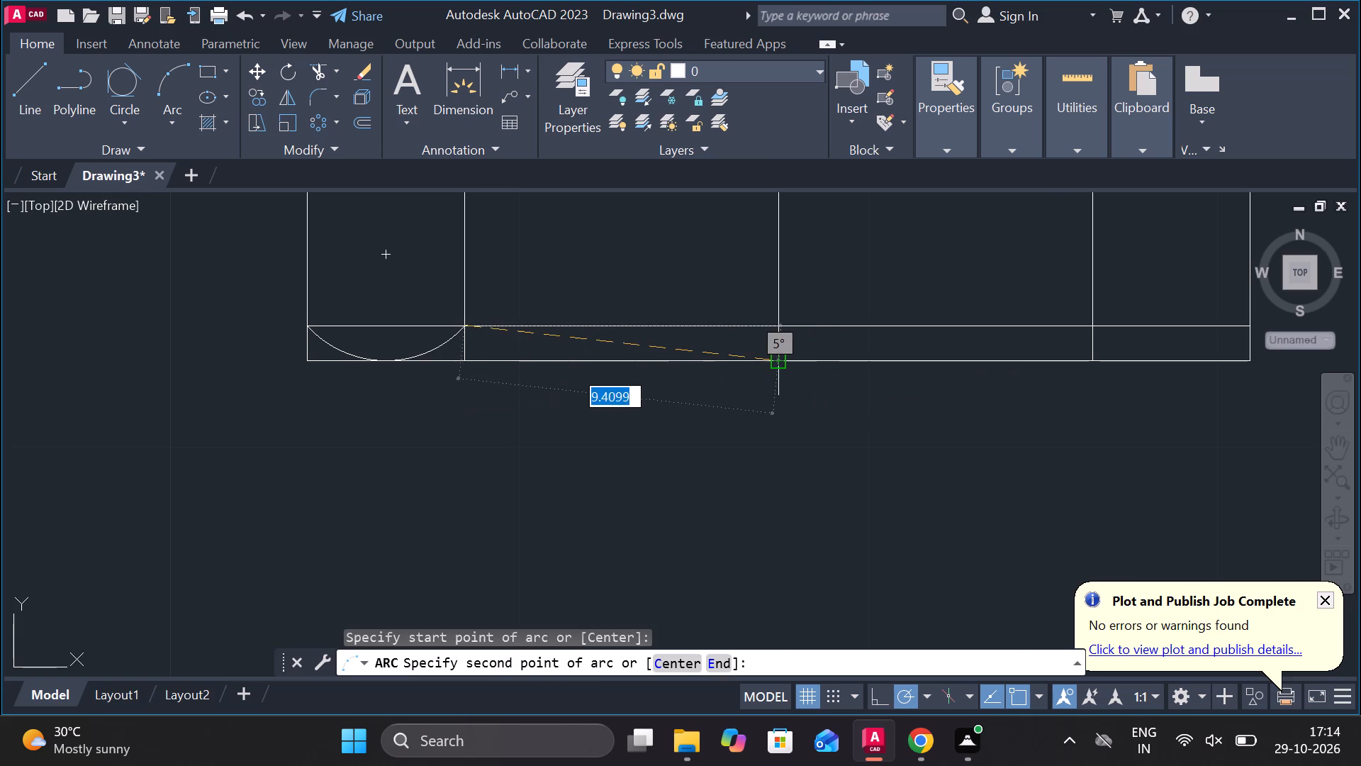
pyautogui.click(785, 360)
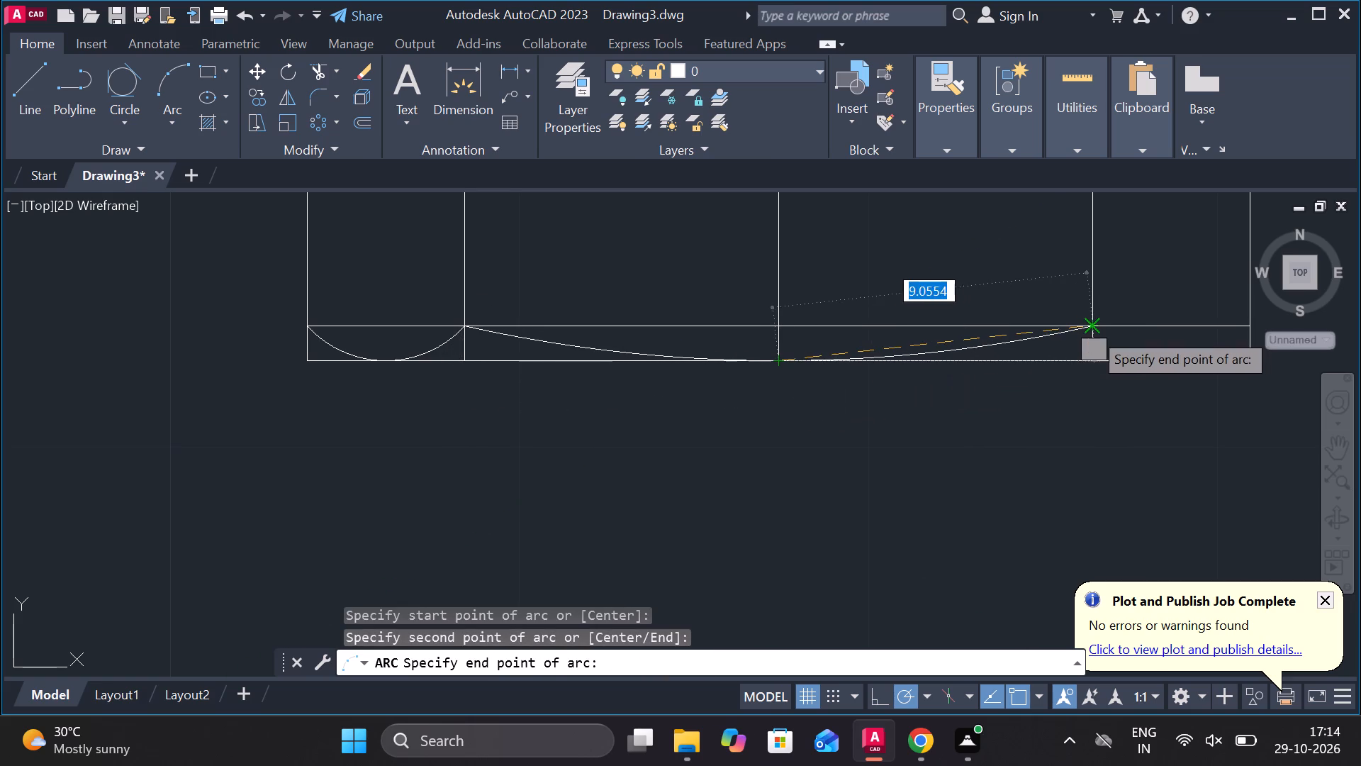
pyautogui.doubleClick(1092, 331)
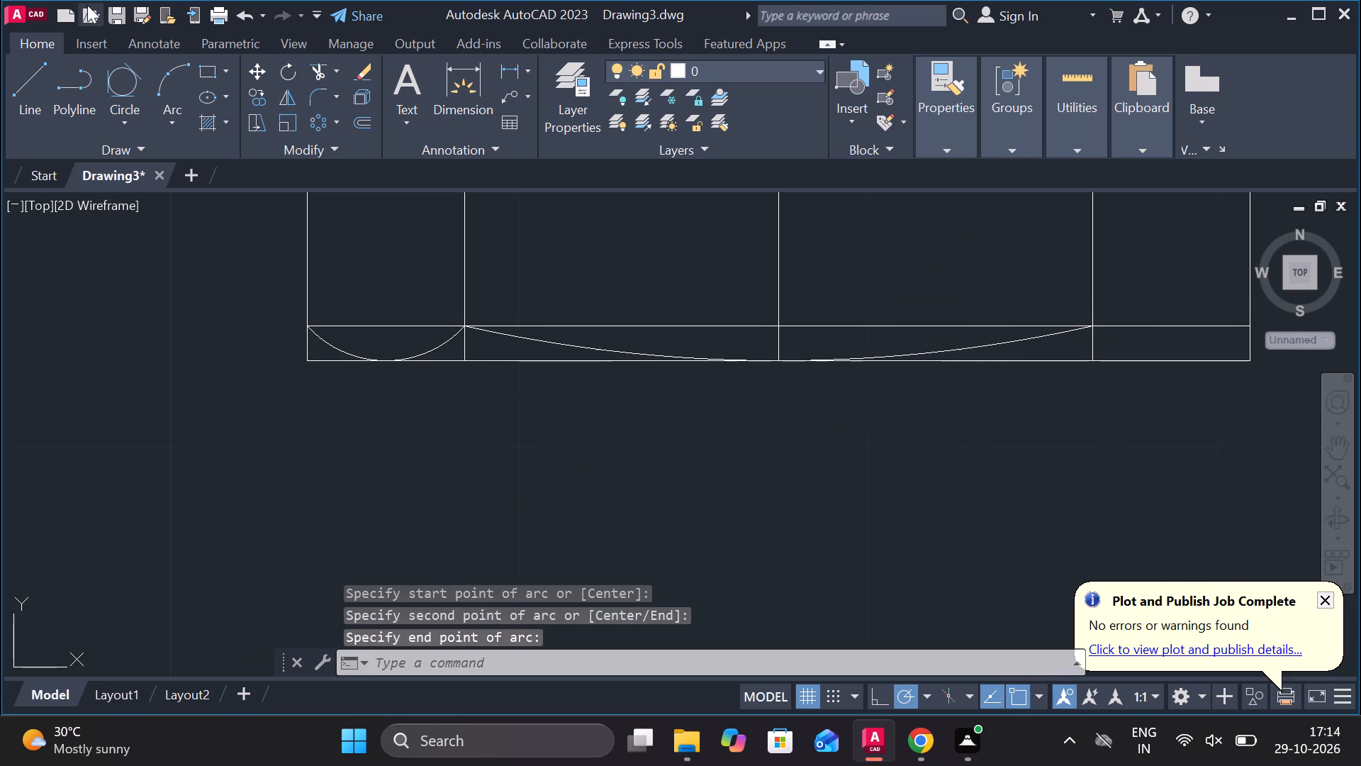
# Draw a three-point arc in the bottom-right bay, from the inner vertical to the outer side, touching the bottom edge midway.
pyautogui.click(174, 95)
pyautogui.scroll(-2, 474, 207)
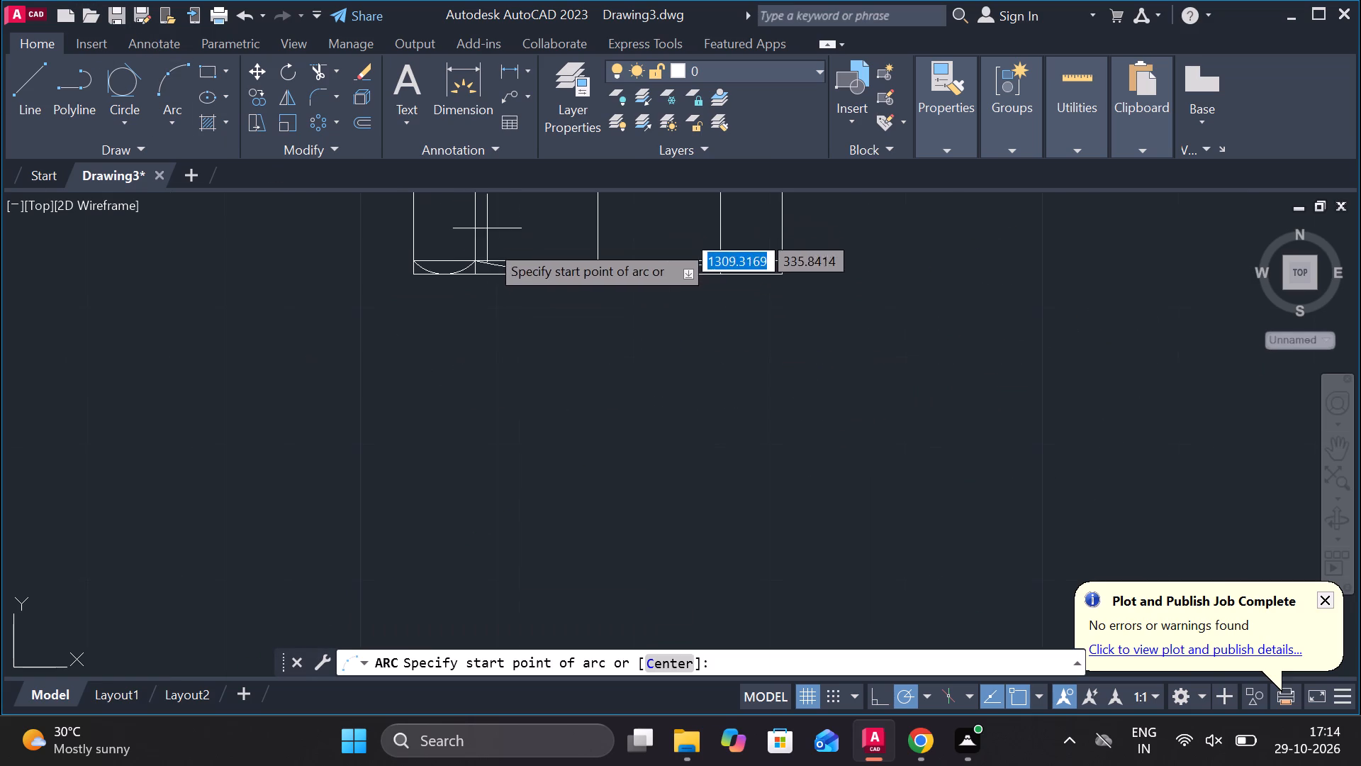
pyautogui.scroll(2, 733, 231)
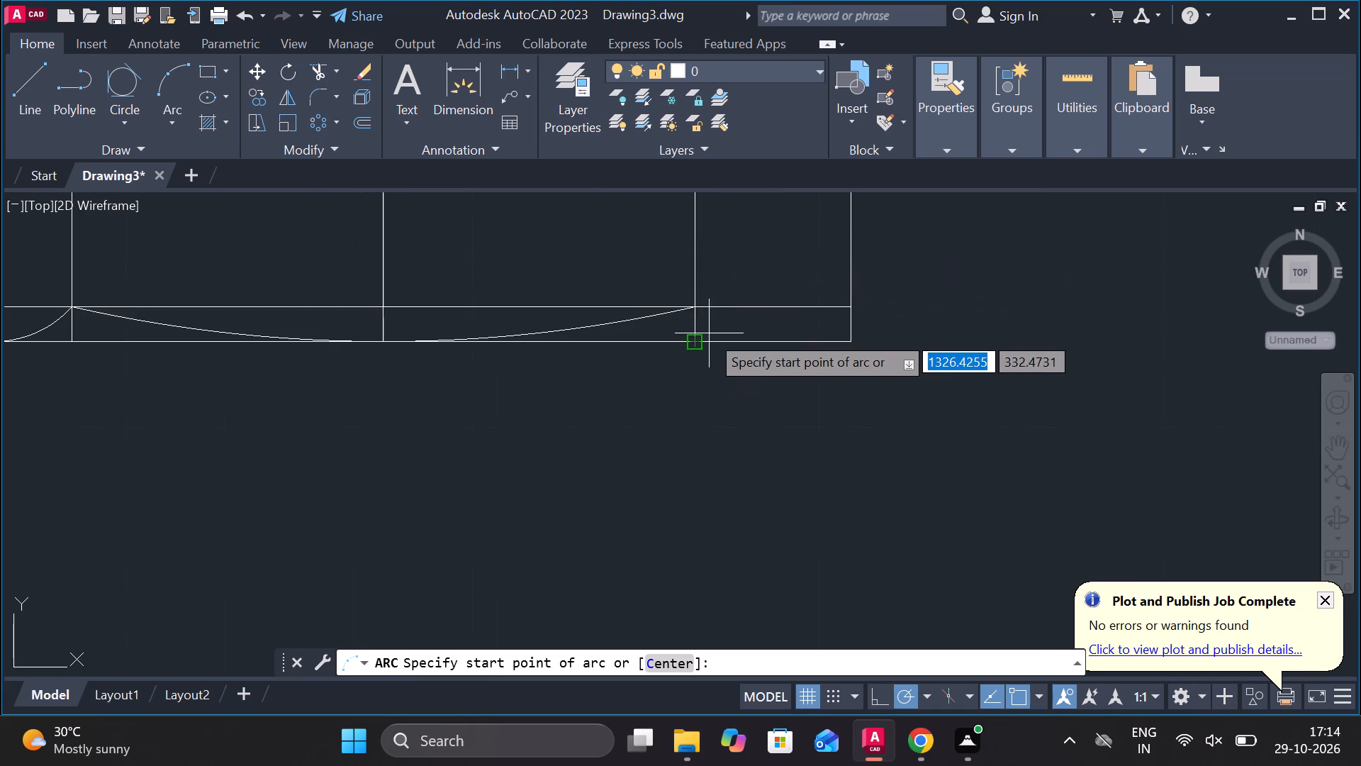
pyautogui.click(698, 310)
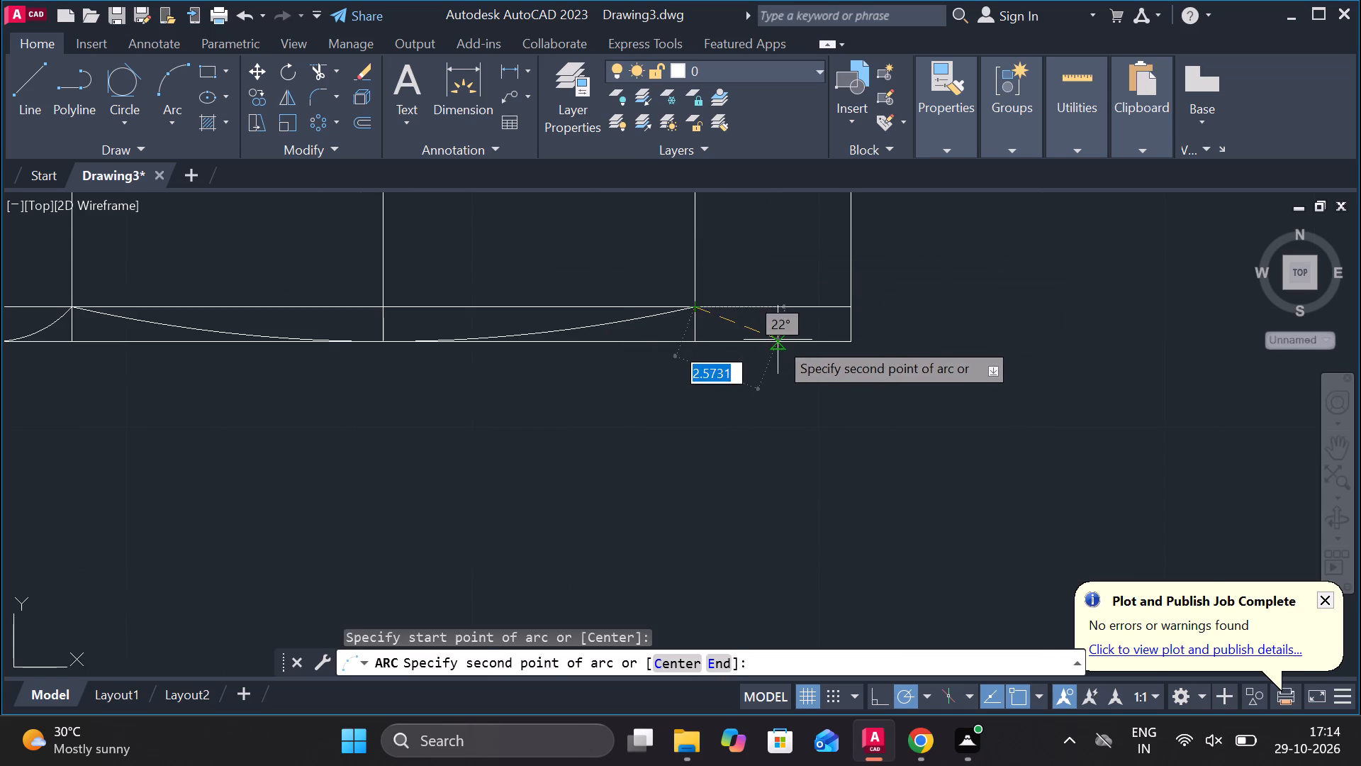
pyautogui.click(778, 340)
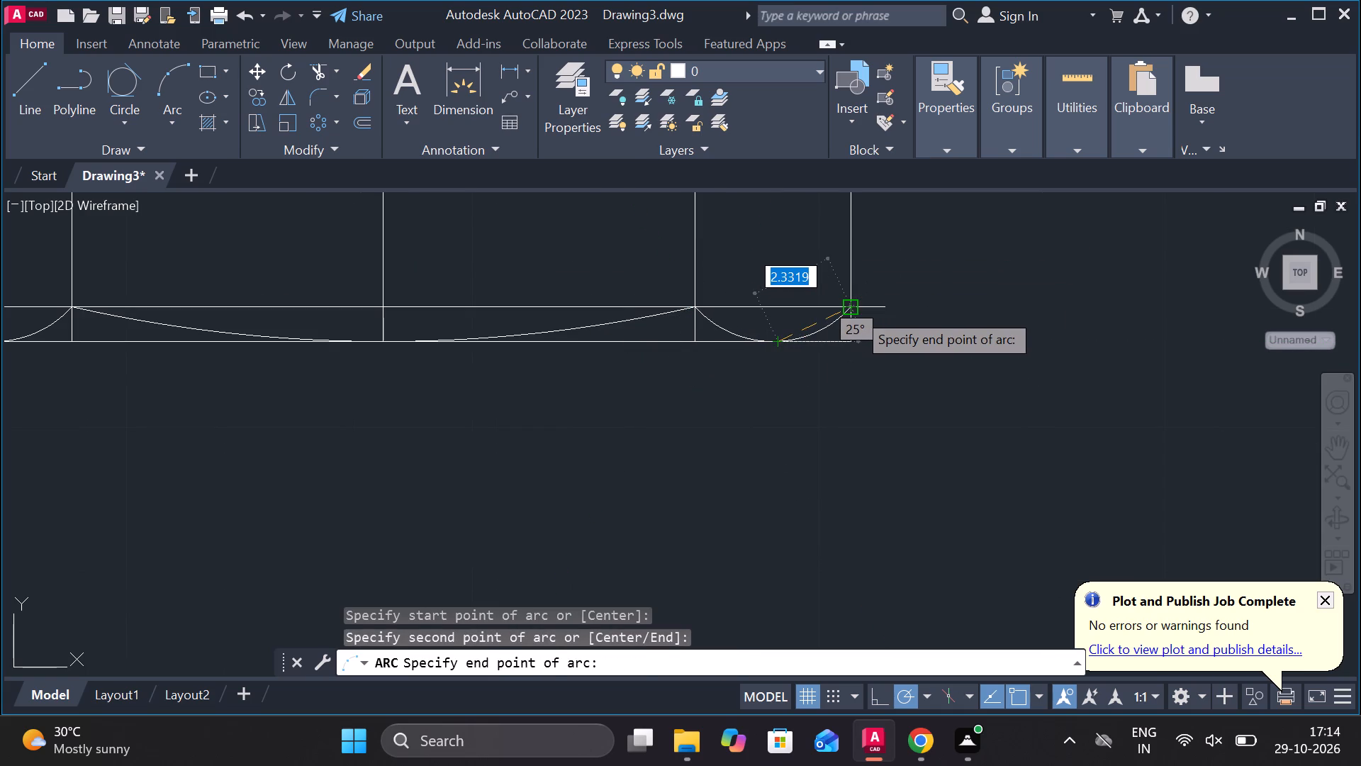
pyautogui.click(856, 311)
# Stretch the lower end of the vertical centre line straight down, well below the part's bottom edge.
pyautogui.scroll(-2, 727, 295)
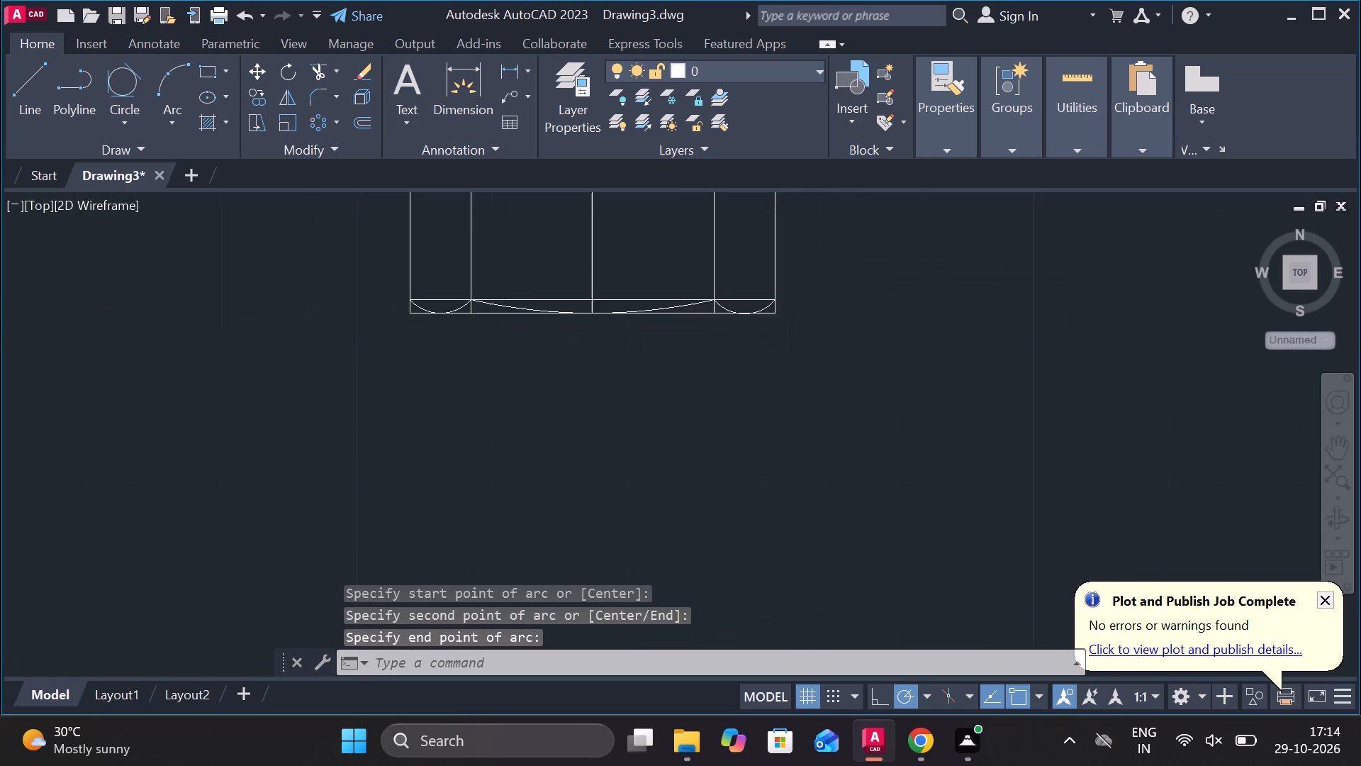
pyautogui.scroll(-2, 727, 295)
pyautogui.scroll(2, 702, 286)
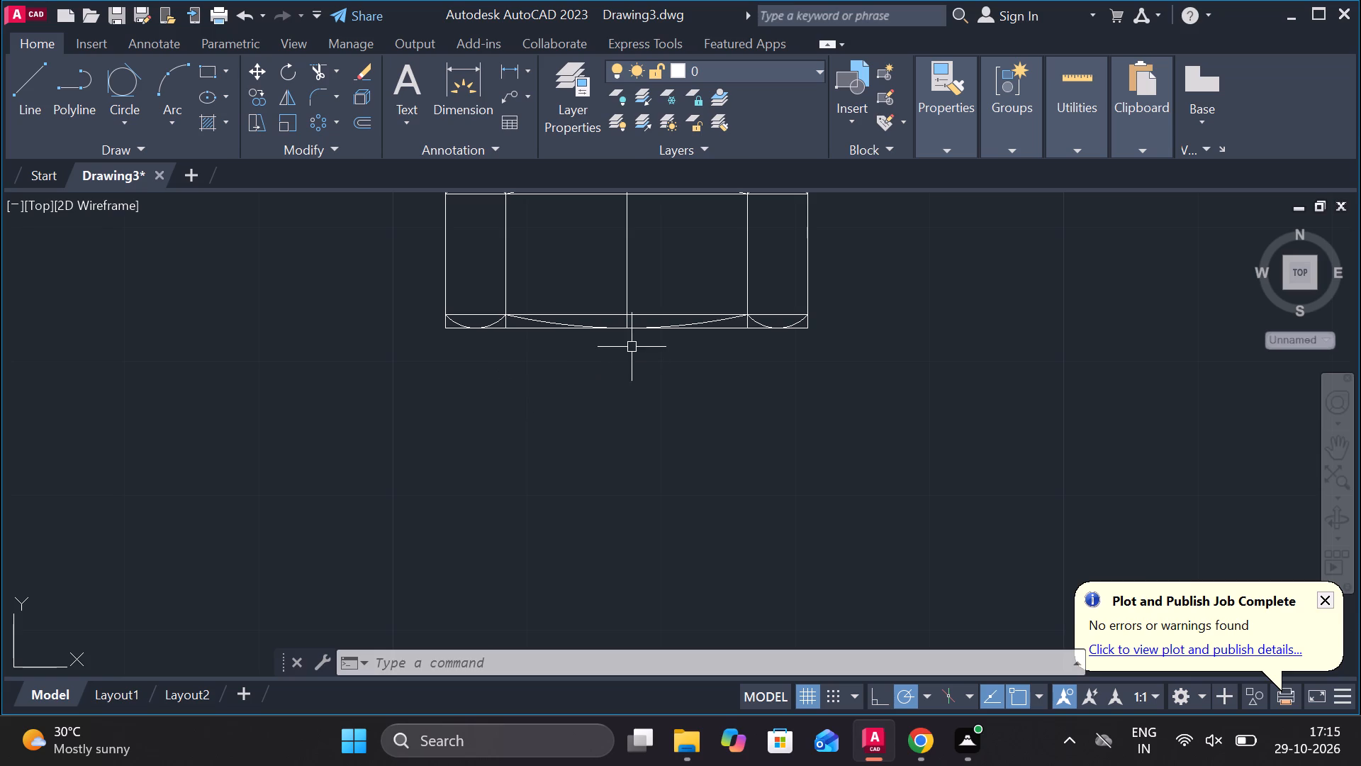
pyautogui.click(626, 266)
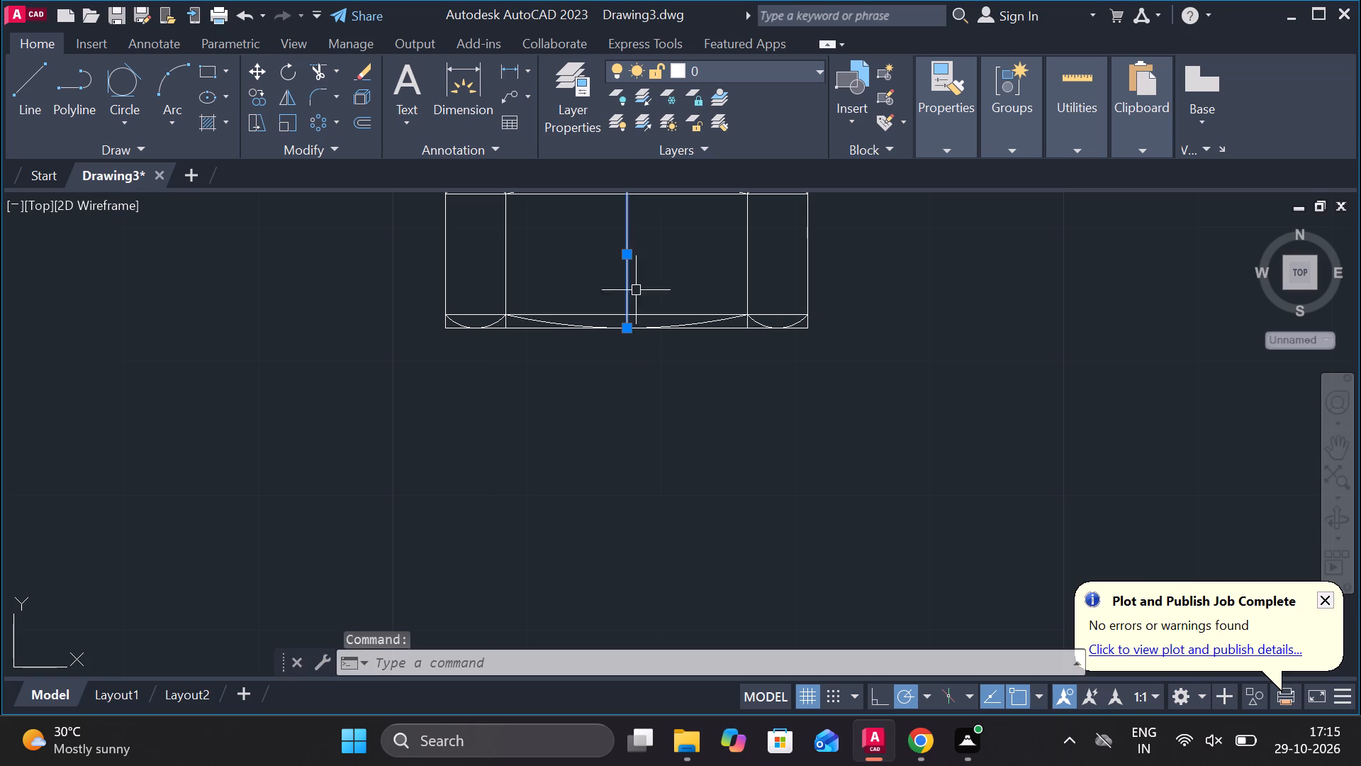
pyautogui.click(627, 332)
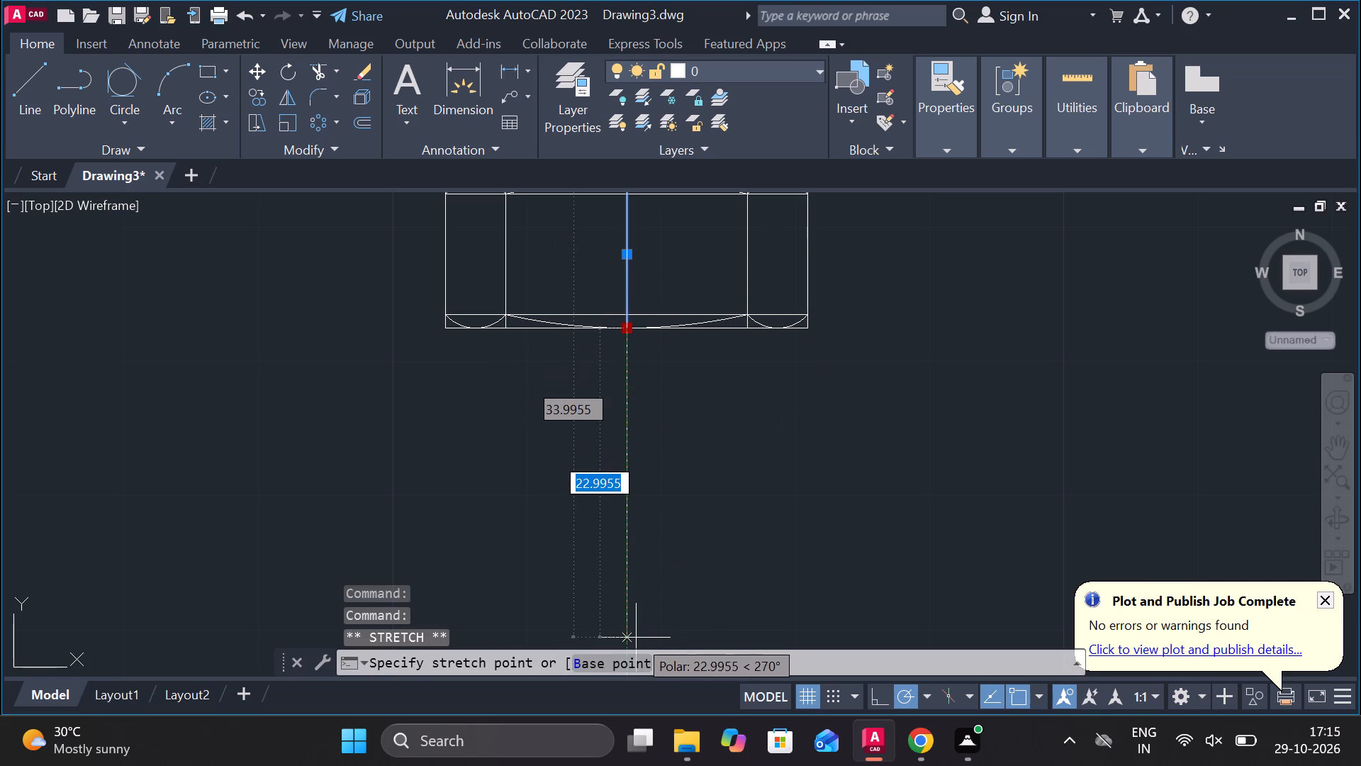
pyautogui.click(634, 604)
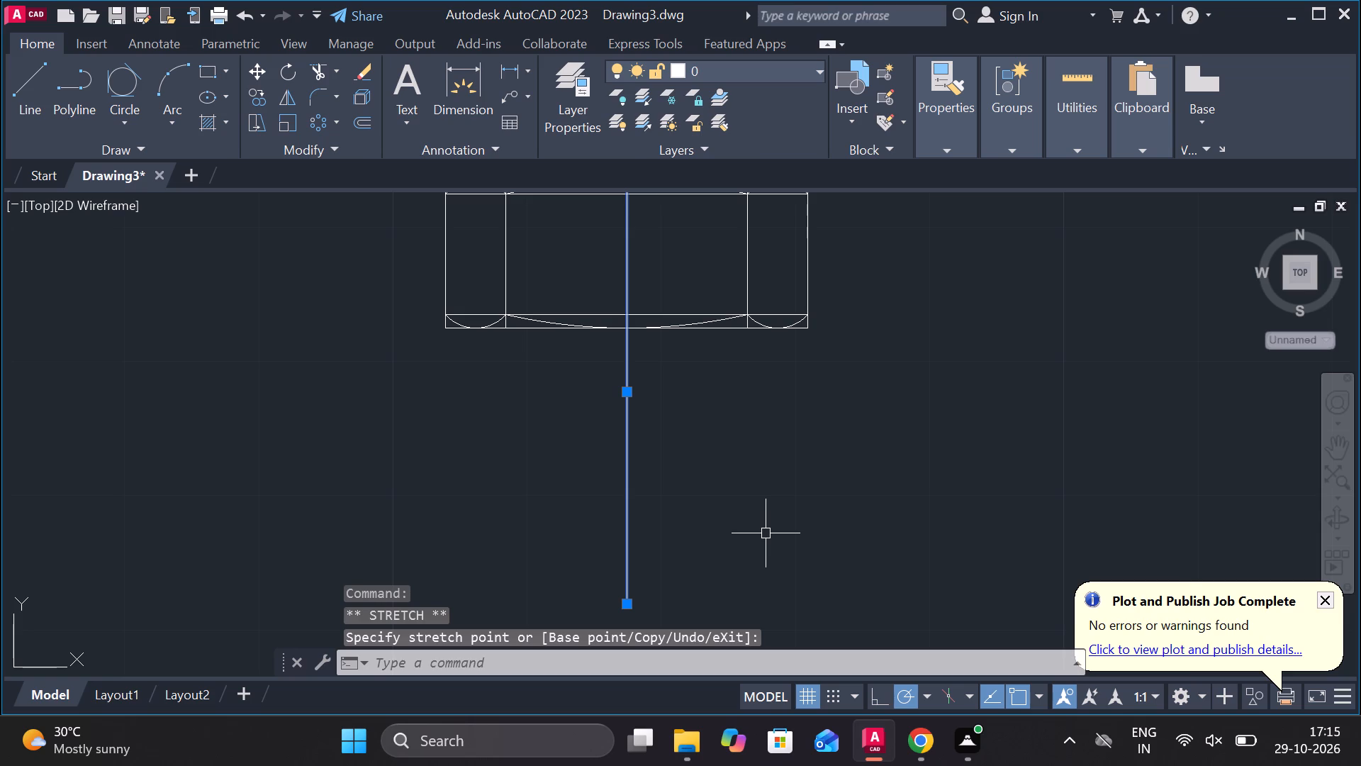
pyautogui.press('Escape')
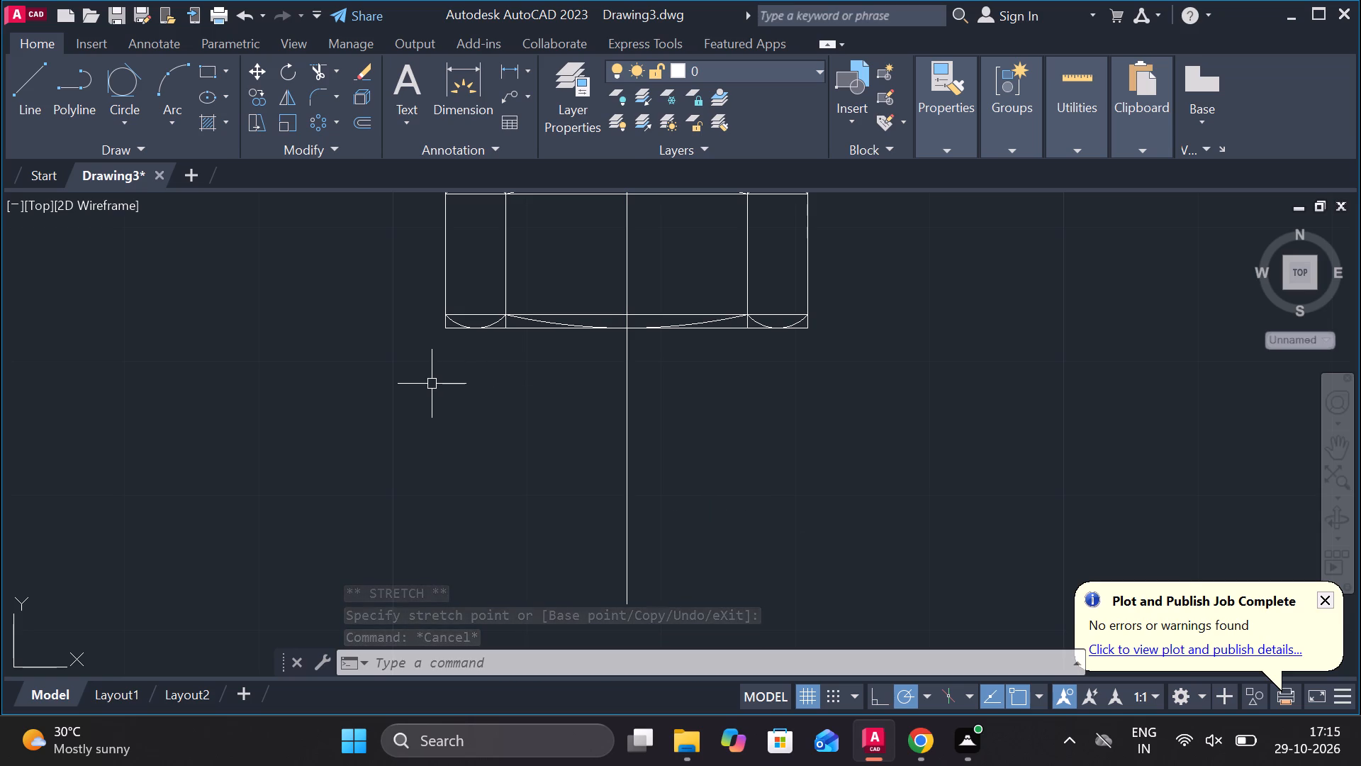
# Start a line where the centre line crosses the horizontal line 1 unit above the bottom edge.
pyautogui.click(29, 89)
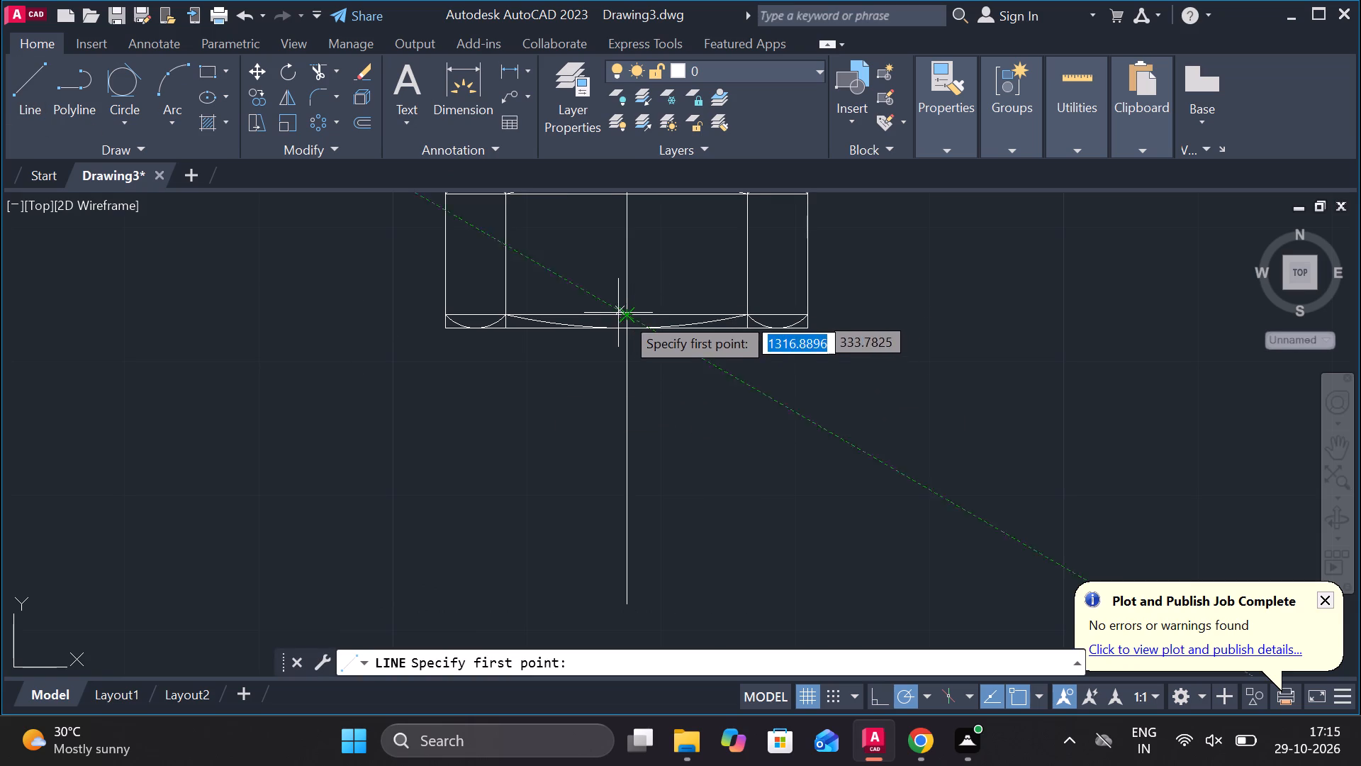
pyautogui.click(629, 317)
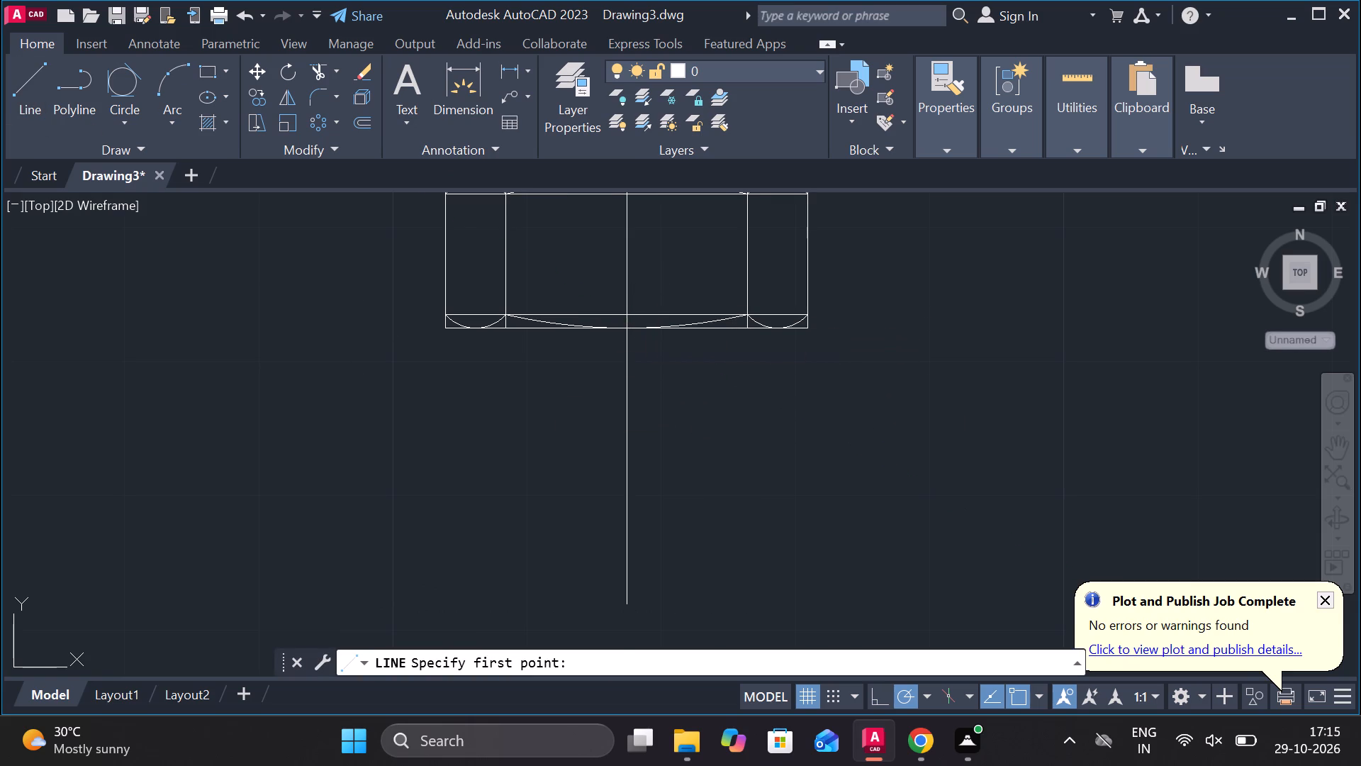
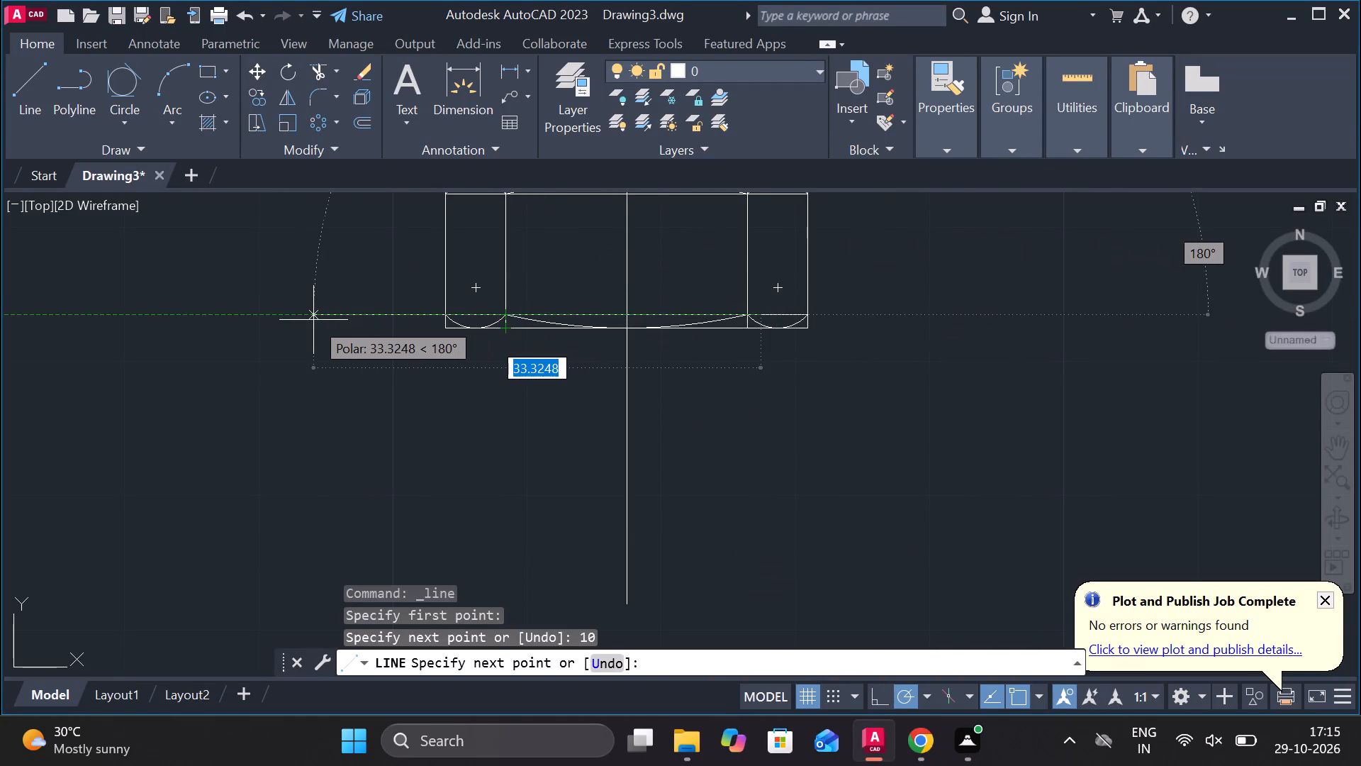
# Finish the line with a 20-unit horizontal segment running left across the centreline at the top of the lower chamfer arcs.
pyautogui.press('2')
pyautogui.press('0')
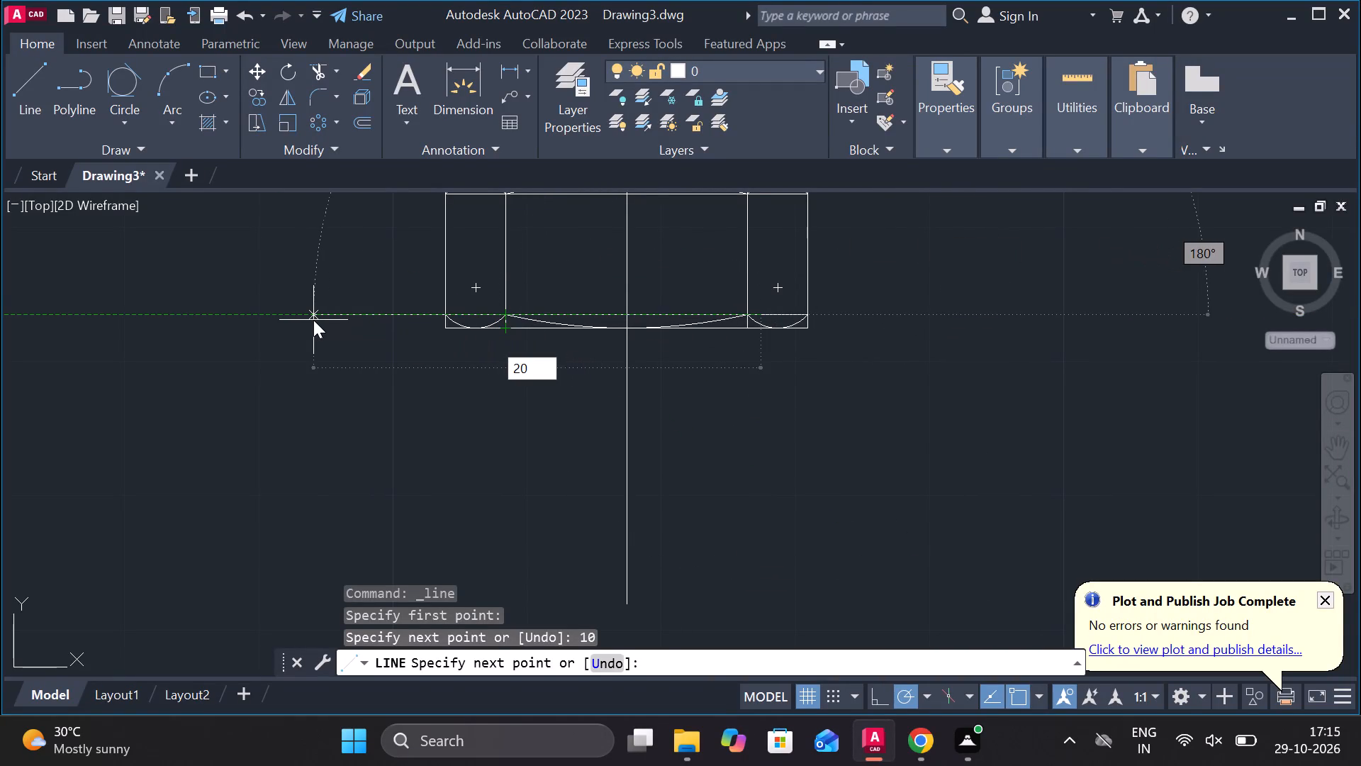
pyautogui.press('Return')
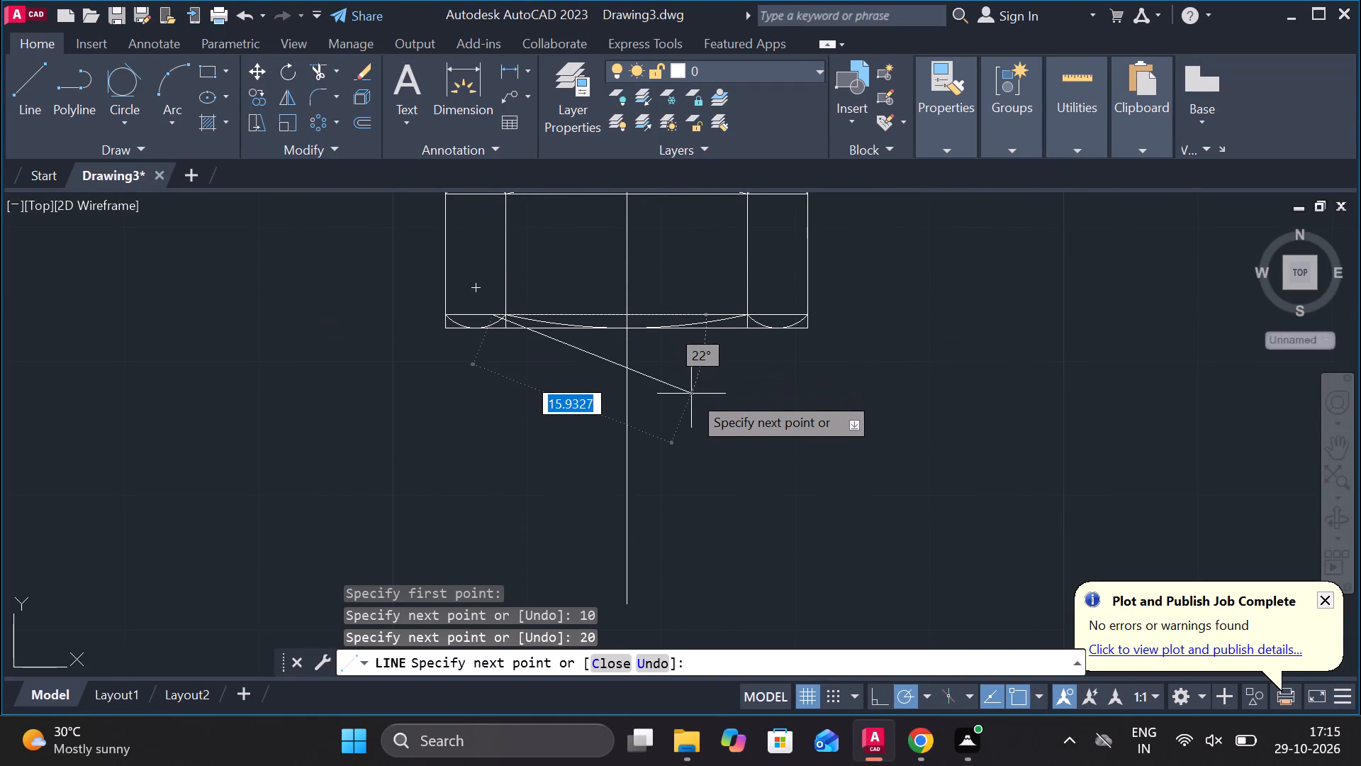
pyautogui.press('Escape')
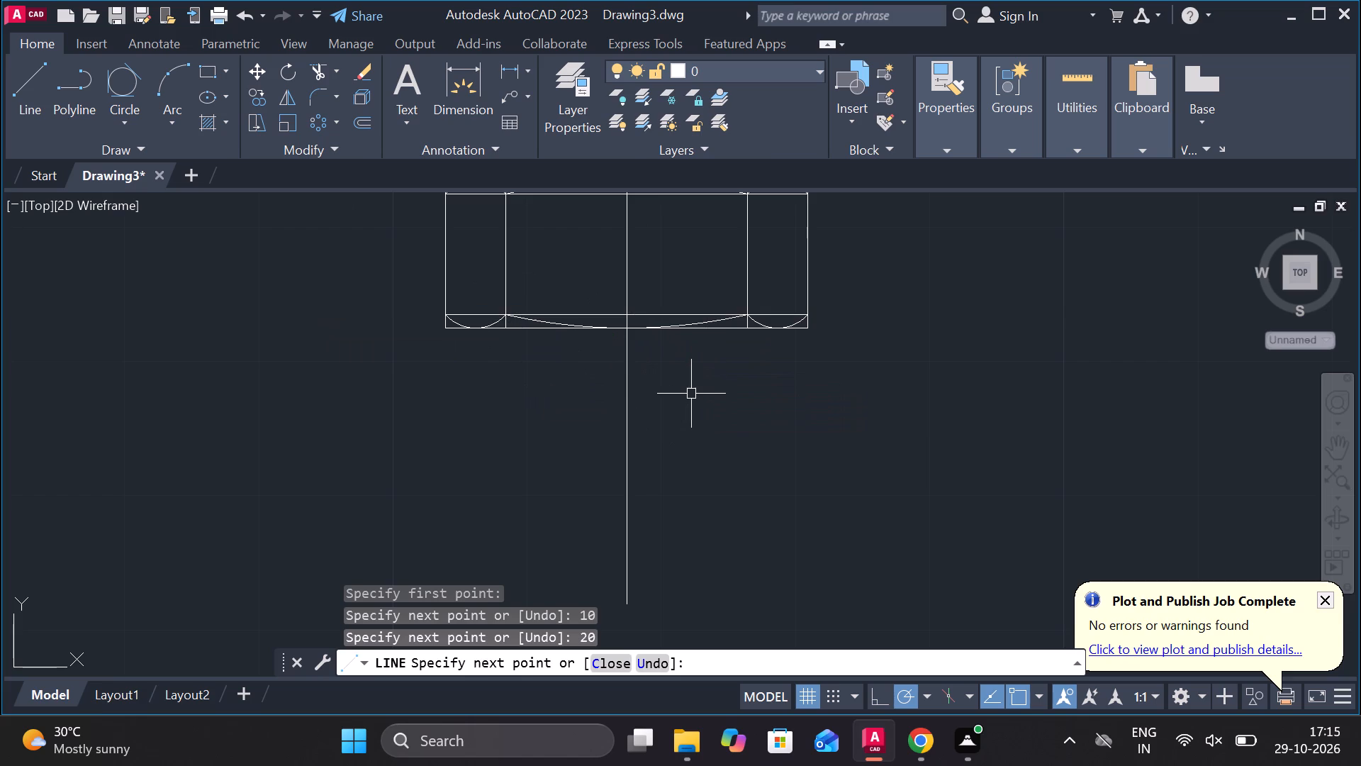
# Move the 20-unit line down to the hex part's bottom edge and a further 3 units below it.
pyautogui.click(596, 311)
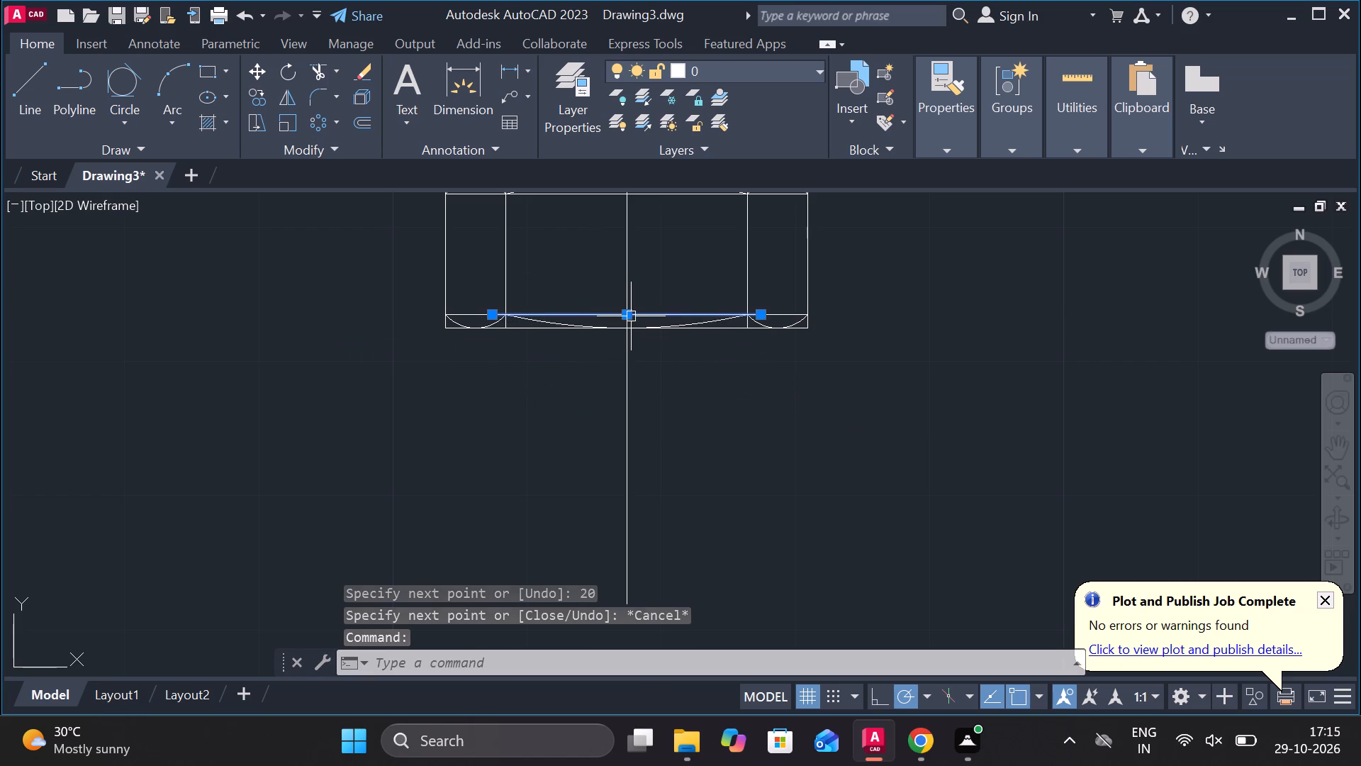
pyautogui.click(624, 316)
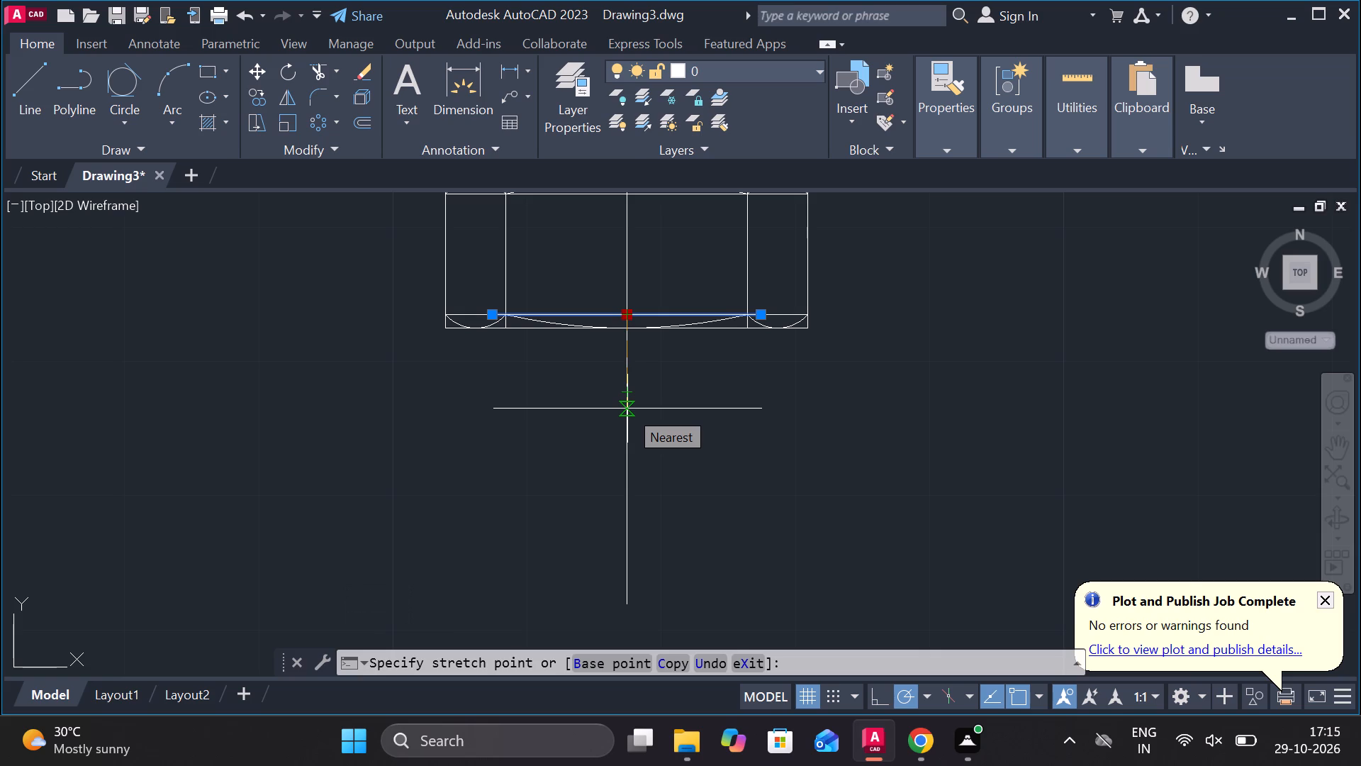
pyautogui.click(634, 325)
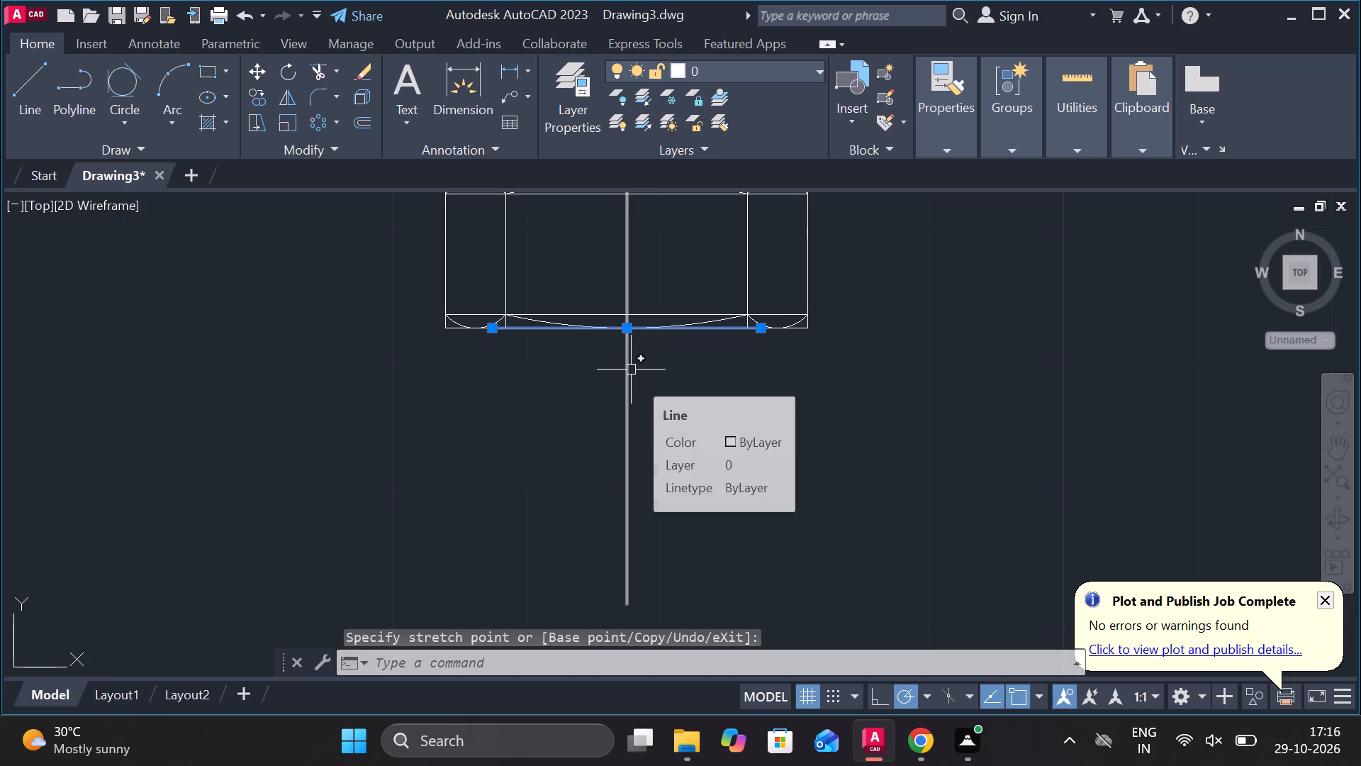
pyautogui.click(624, 328)
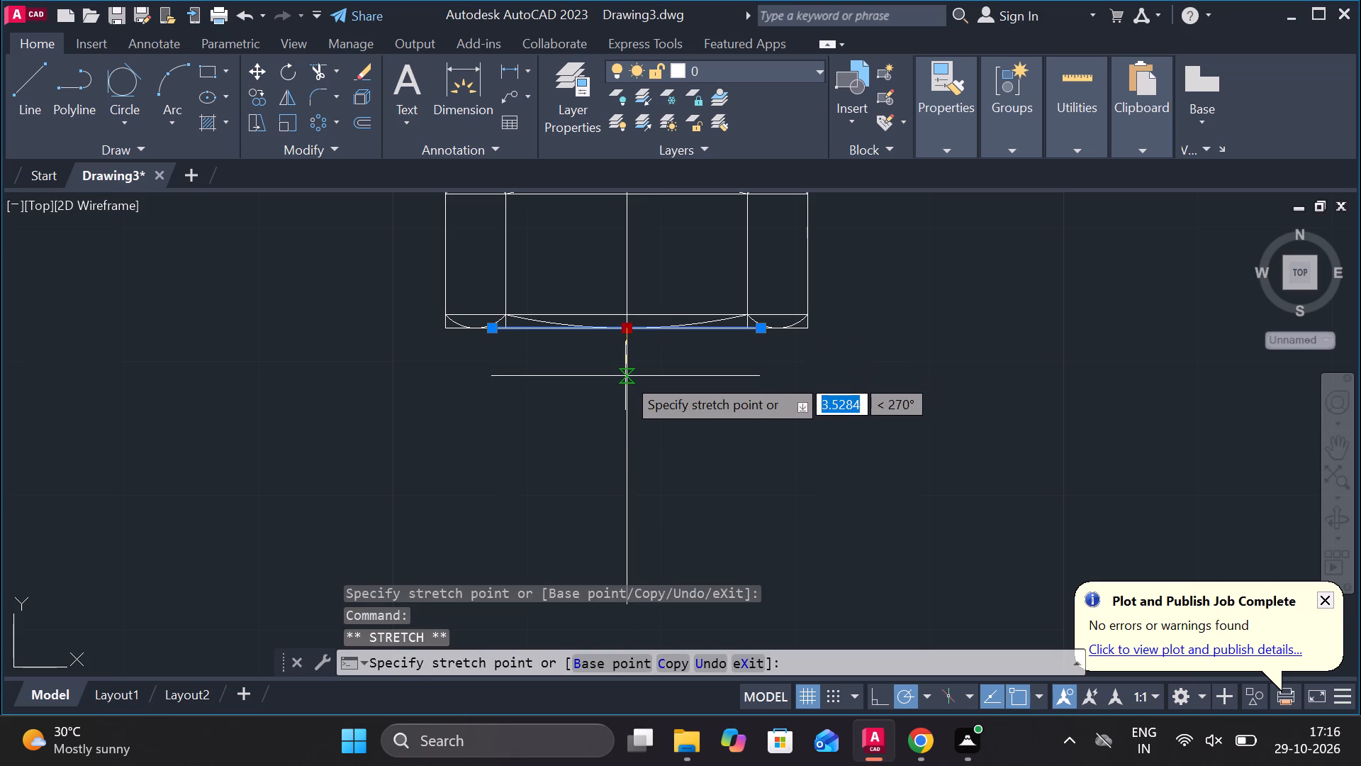
pyautogui.press('3')
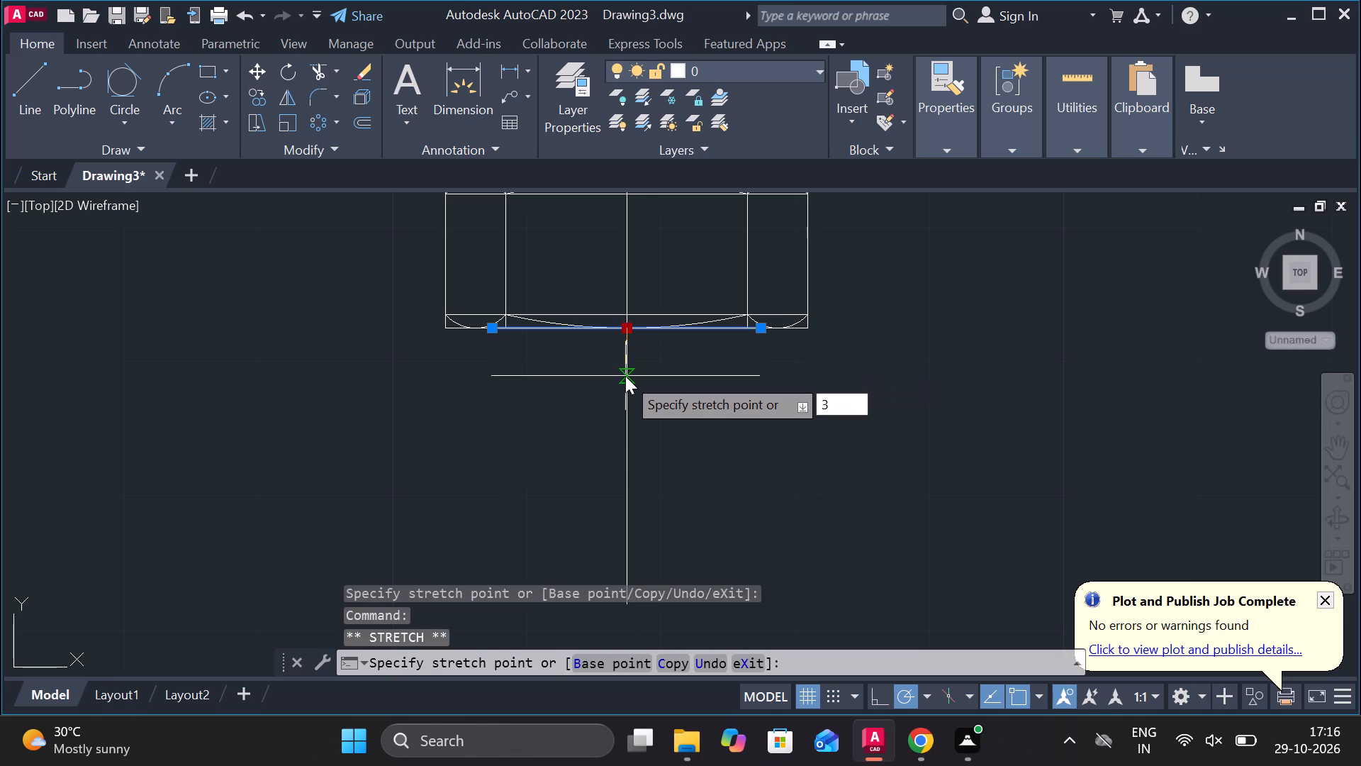
pyautogui.press('Return')
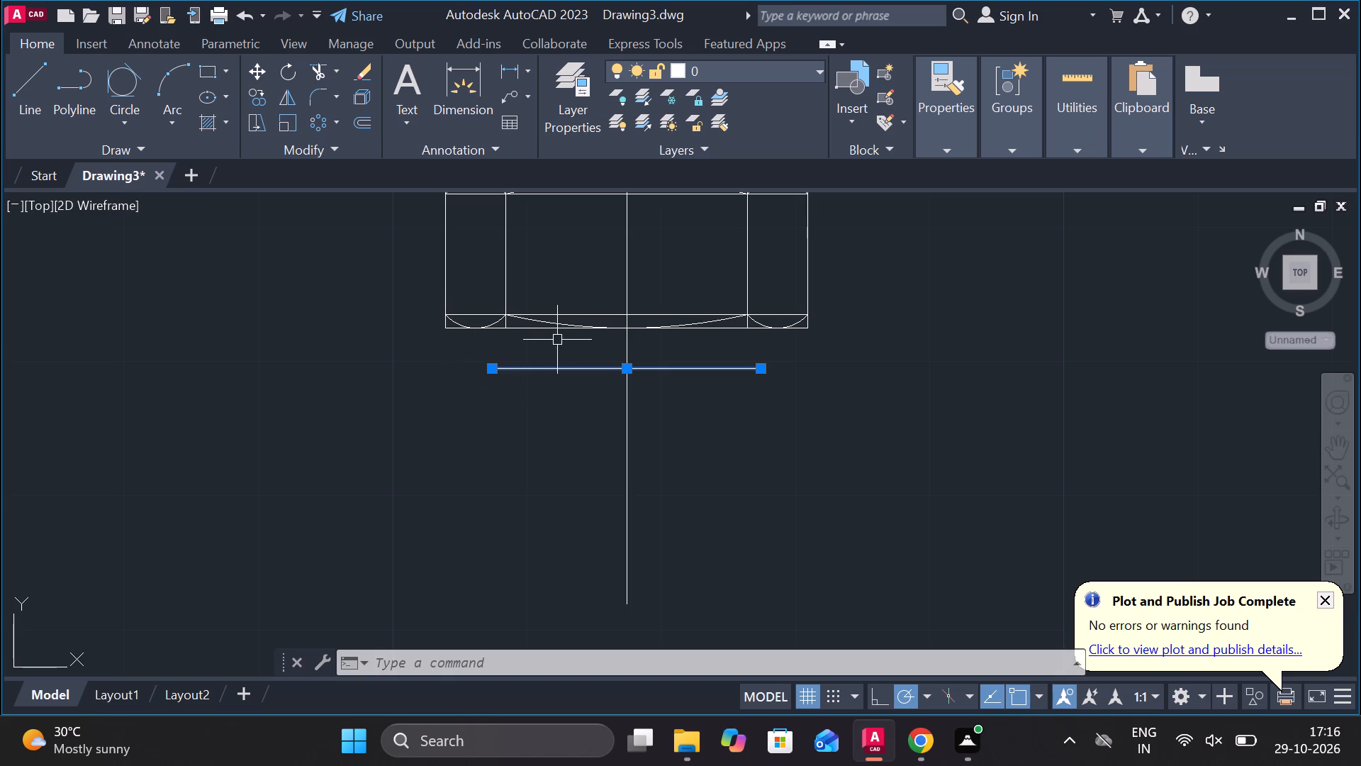
pyautogui.click(149, 370)
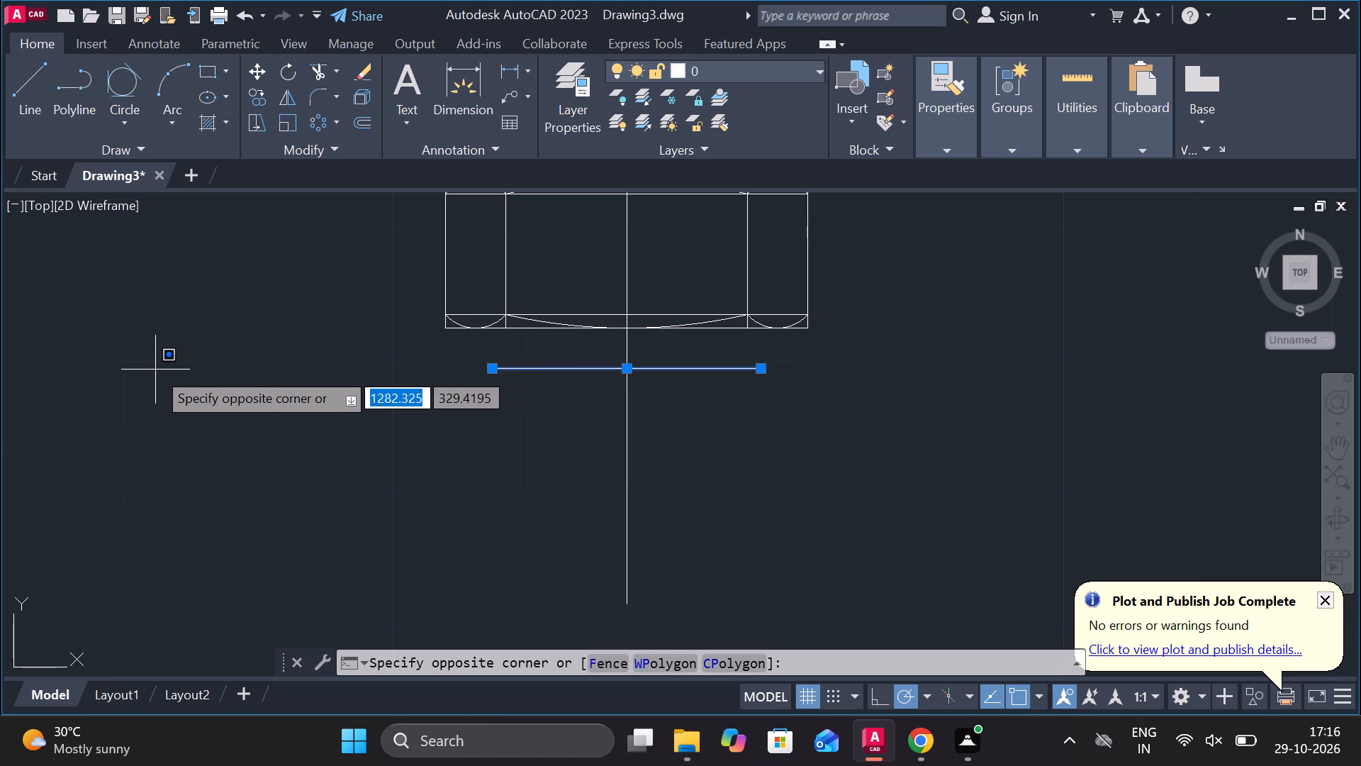
pyautogui.press('Escape')
pyautogui.press('Escape')
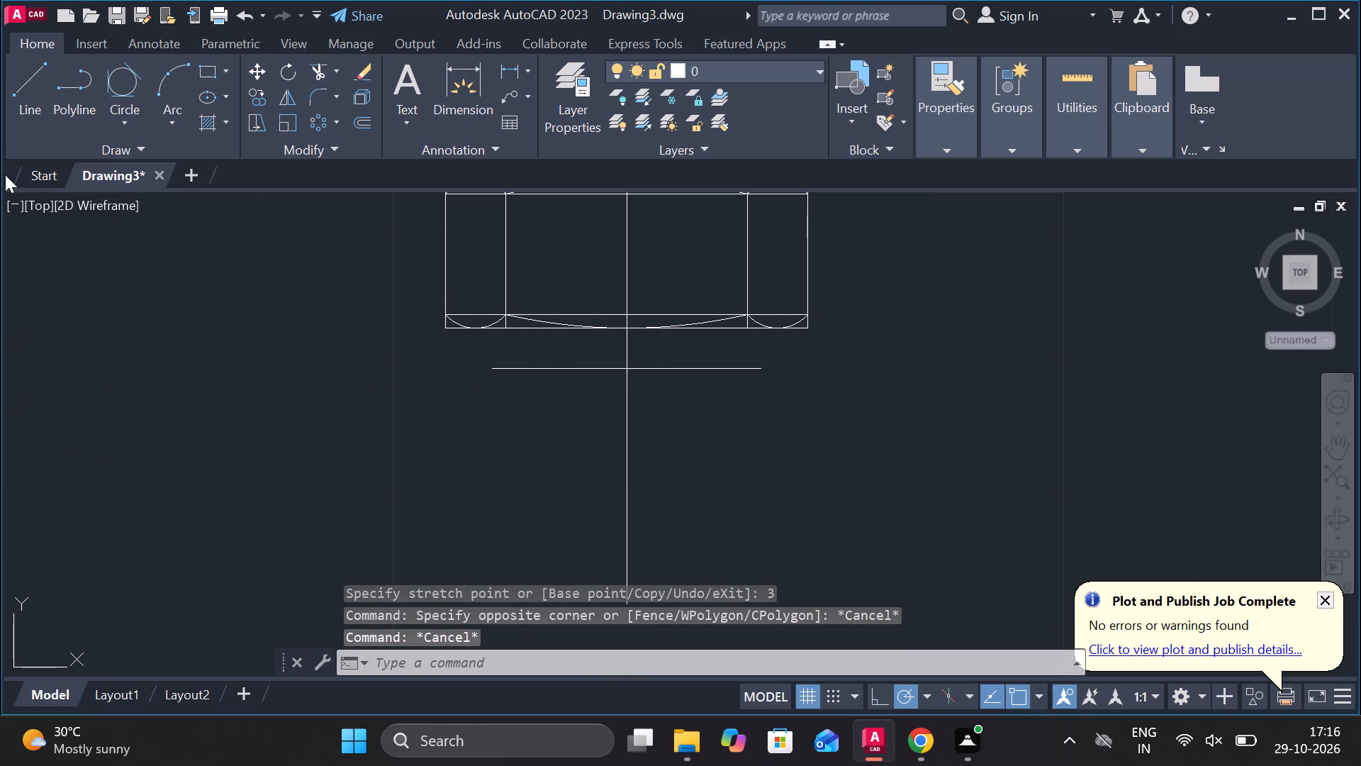
# Draw vertical lines from both ends of the 20-unit line up to the hex part's bottom edge, closing the collar.
pyautogui.click(43, 101)
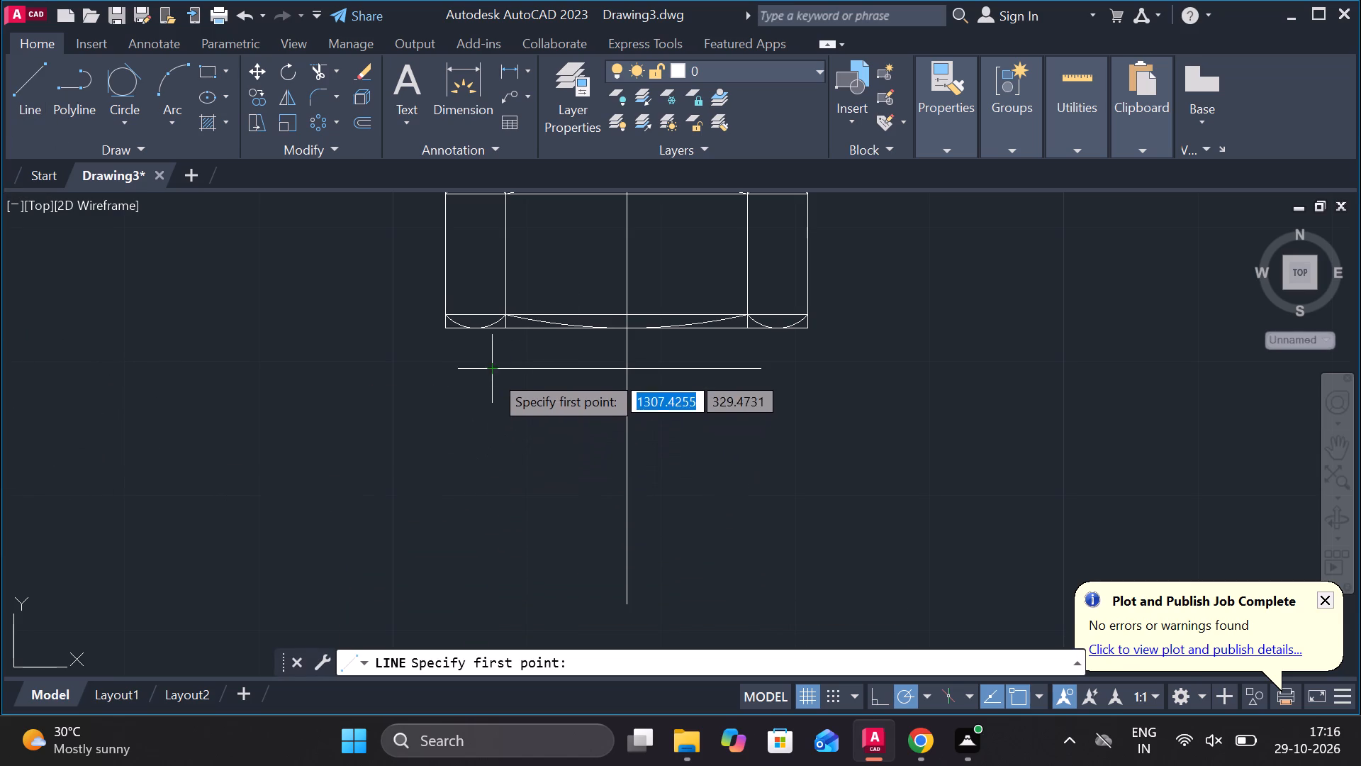
pyautogui.click(493, 363)
pyautogui.click(492, 326)
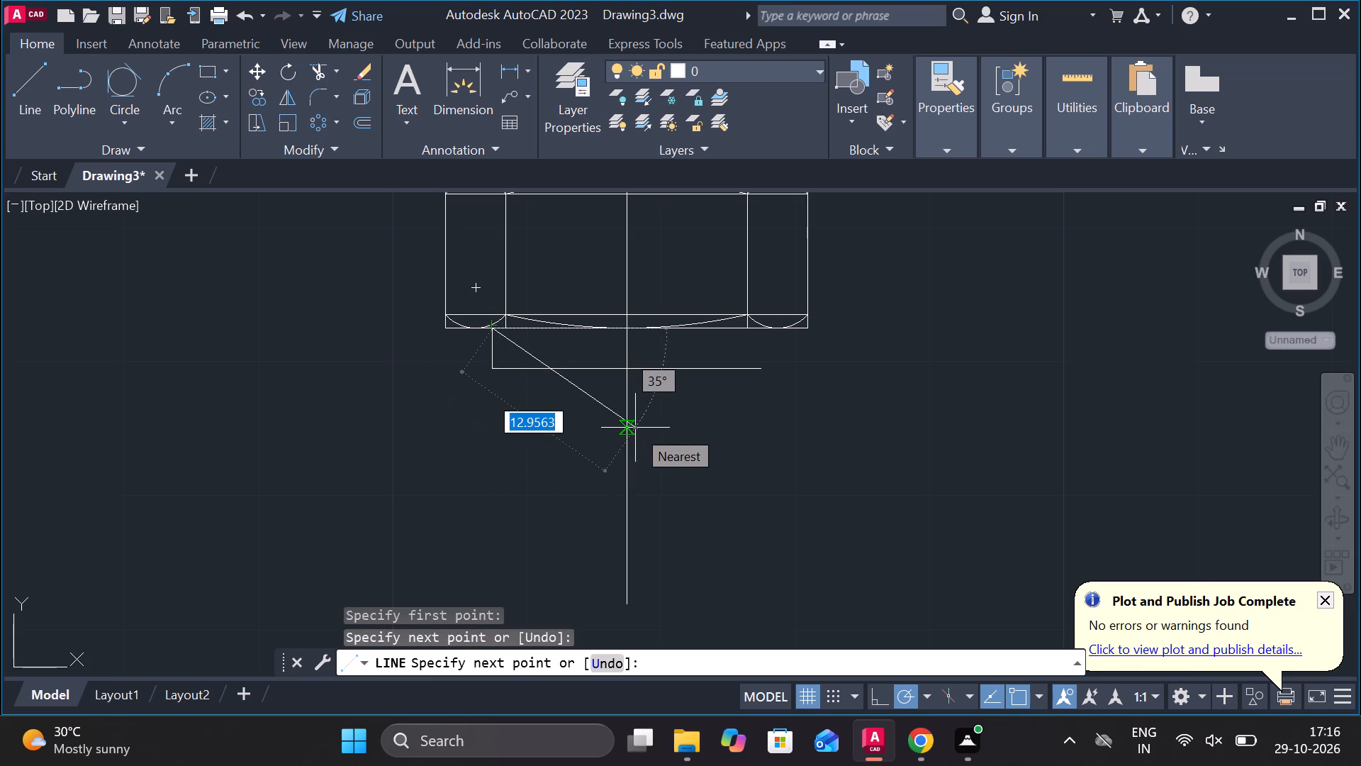
pyautogui.press('Escape')
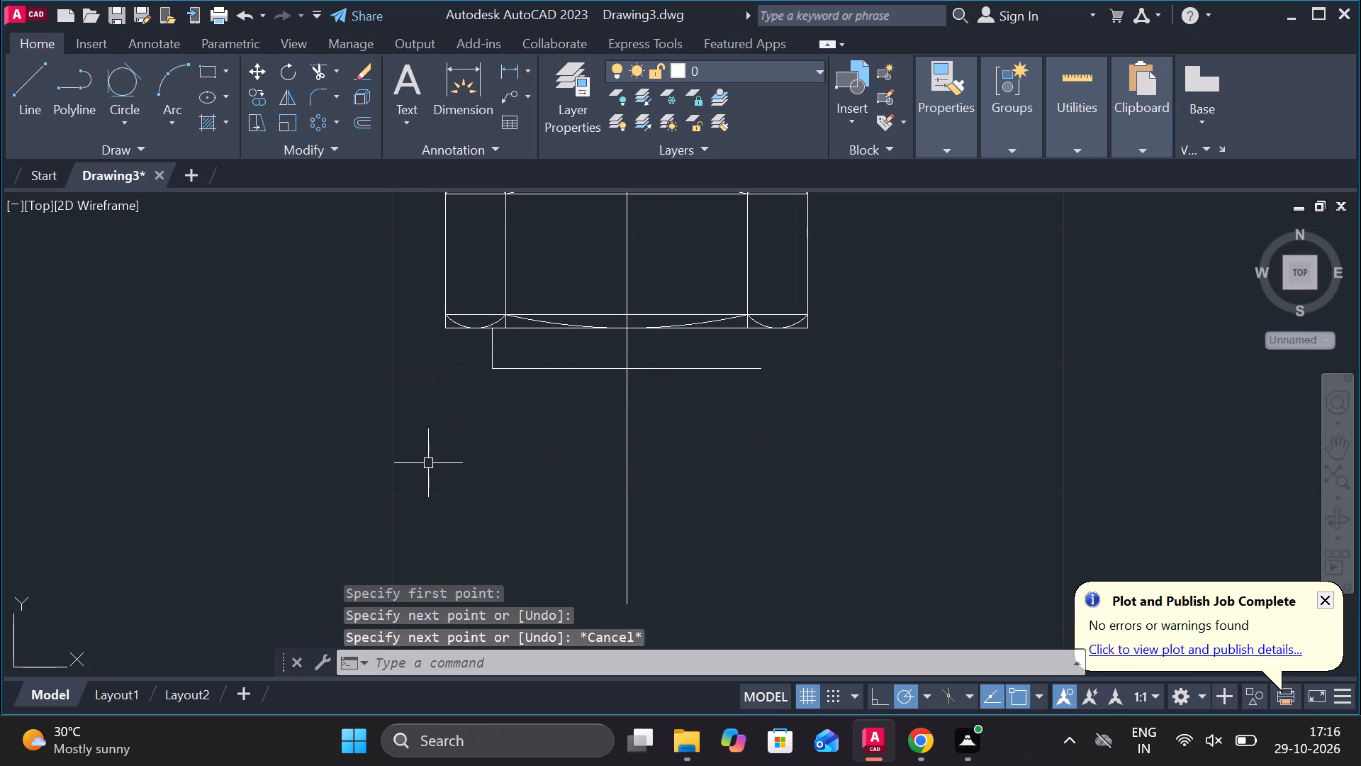
pyautogui.click(21, 95)
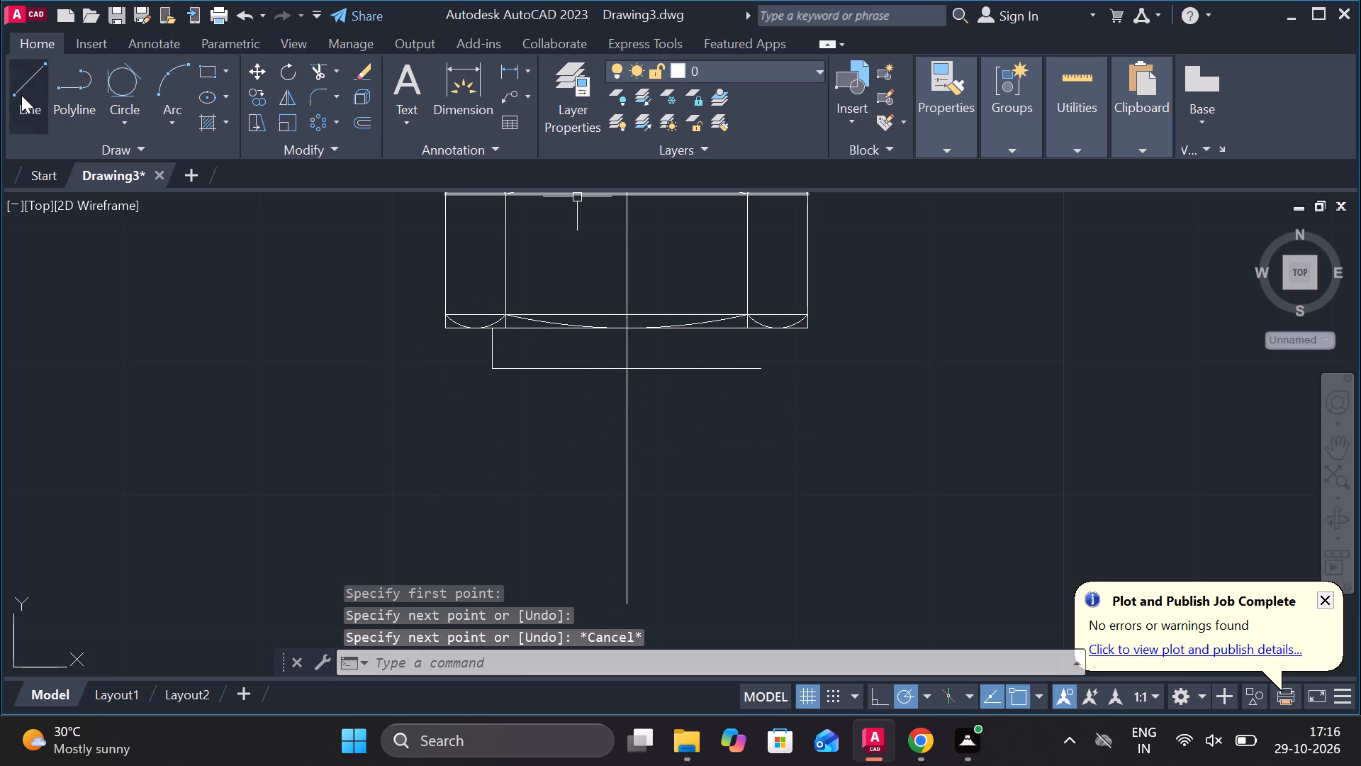
pyautogui.click(758, 373)
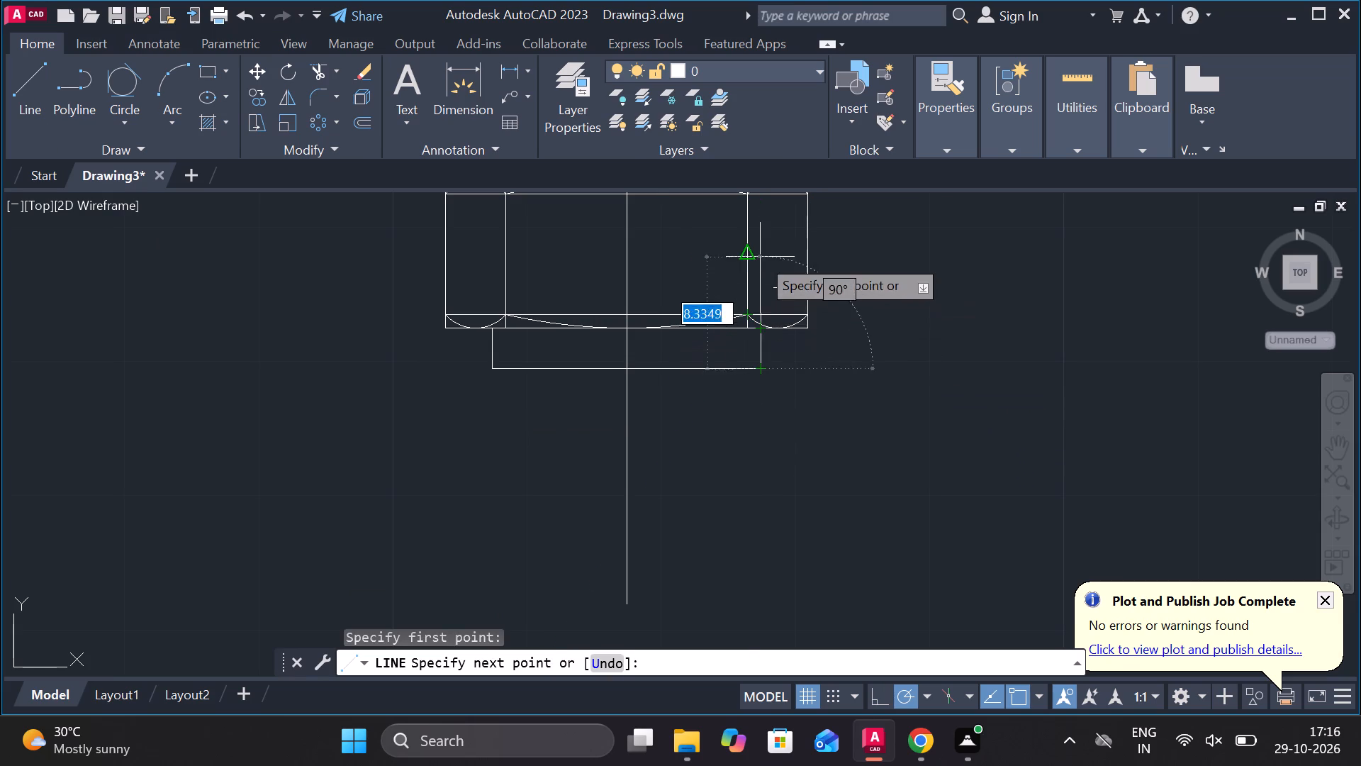
pyautogui.click(755, 329)
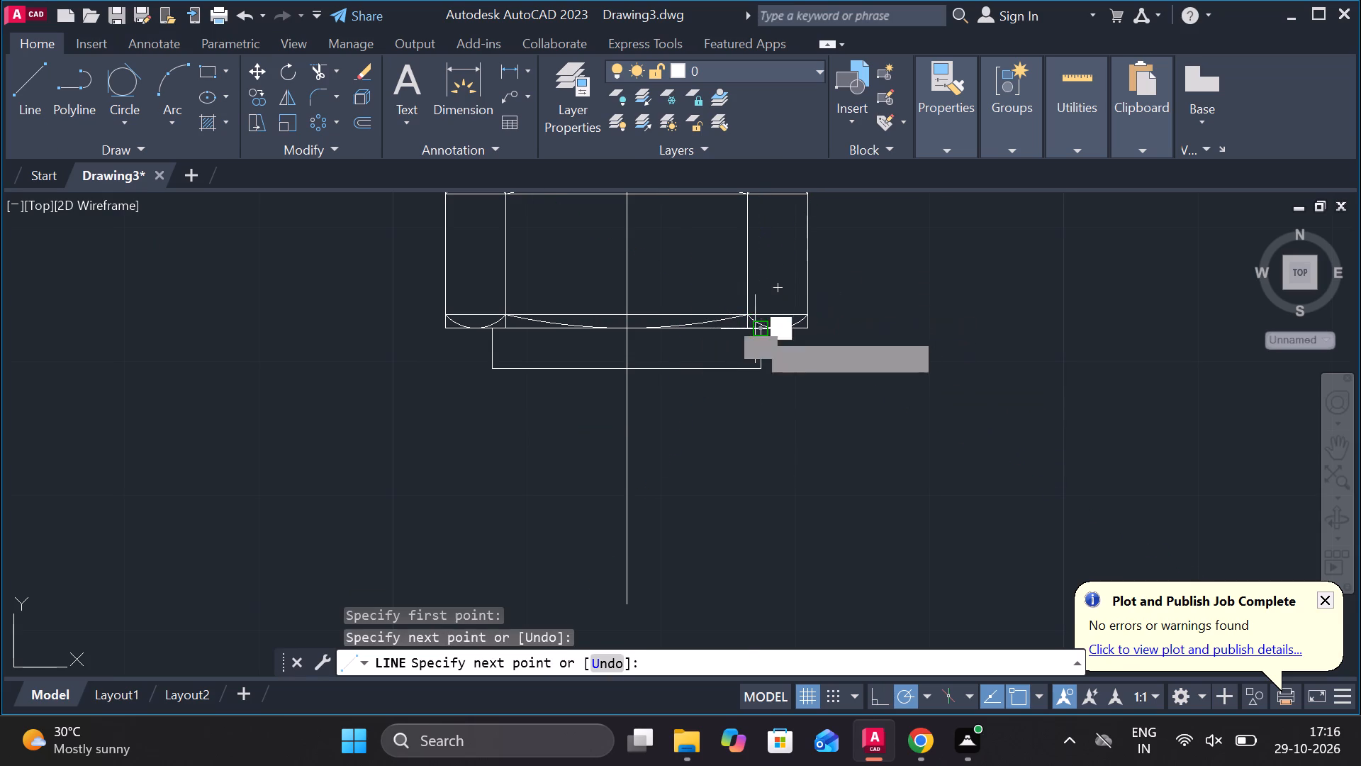
pyautogui.press('Escape')
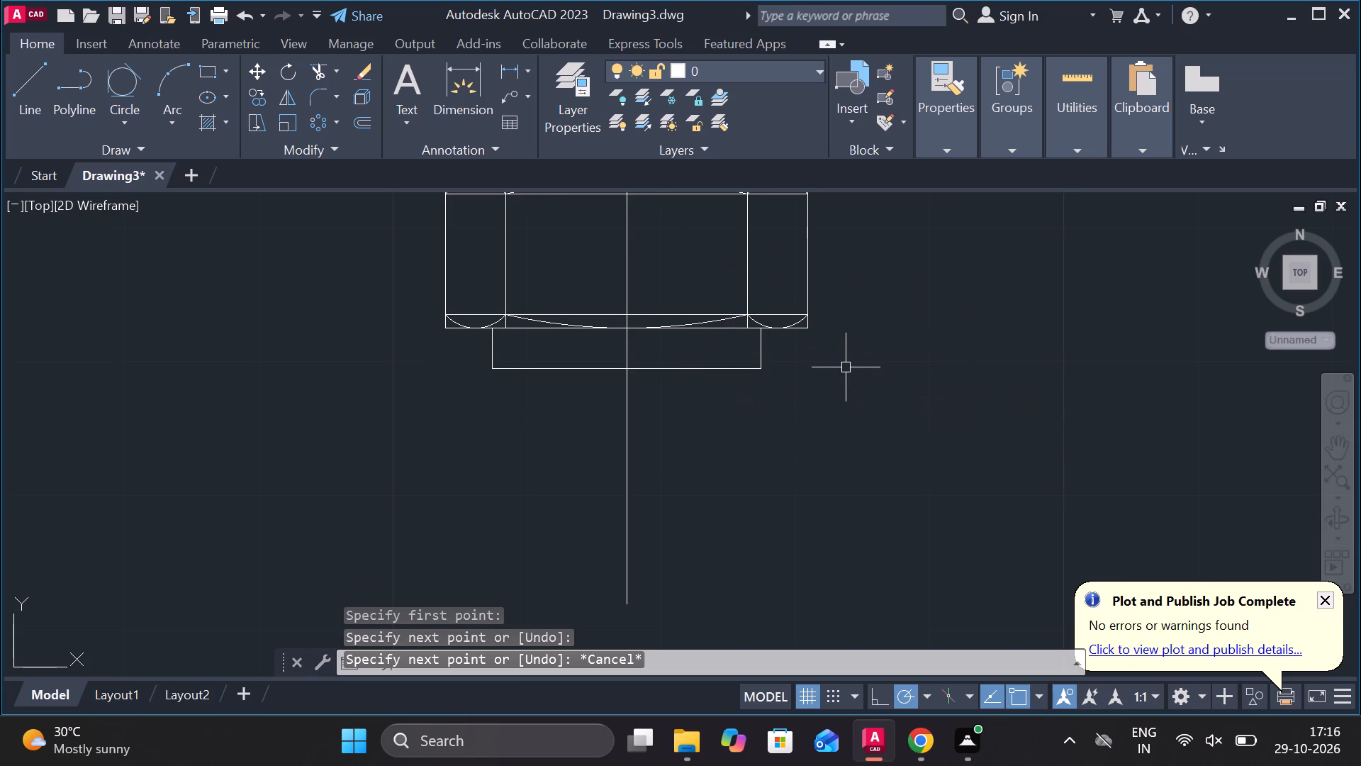
# Delete the leftover 10-unit construction line right of the centreline at the top of the chamfer arcs.
pyautogui.click(673, 315)
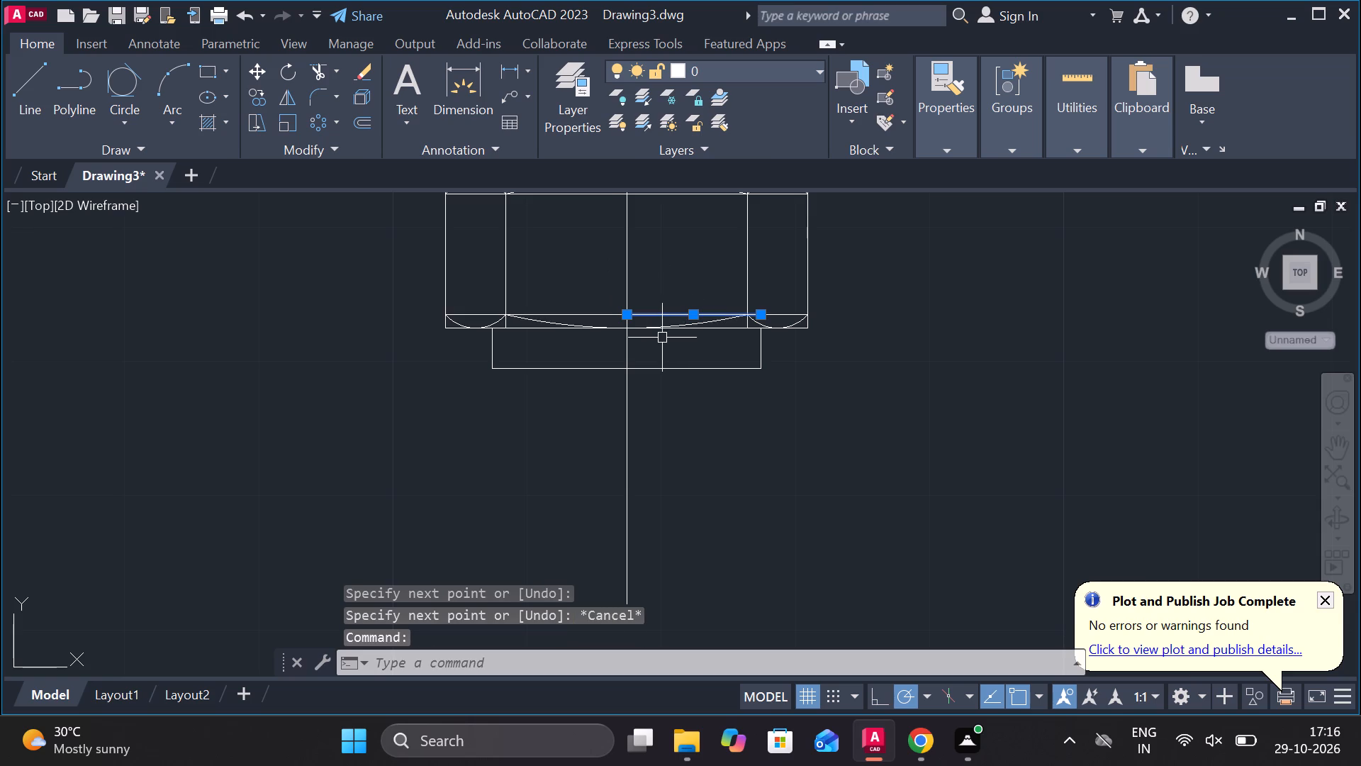
pyautogui.press('Delete')
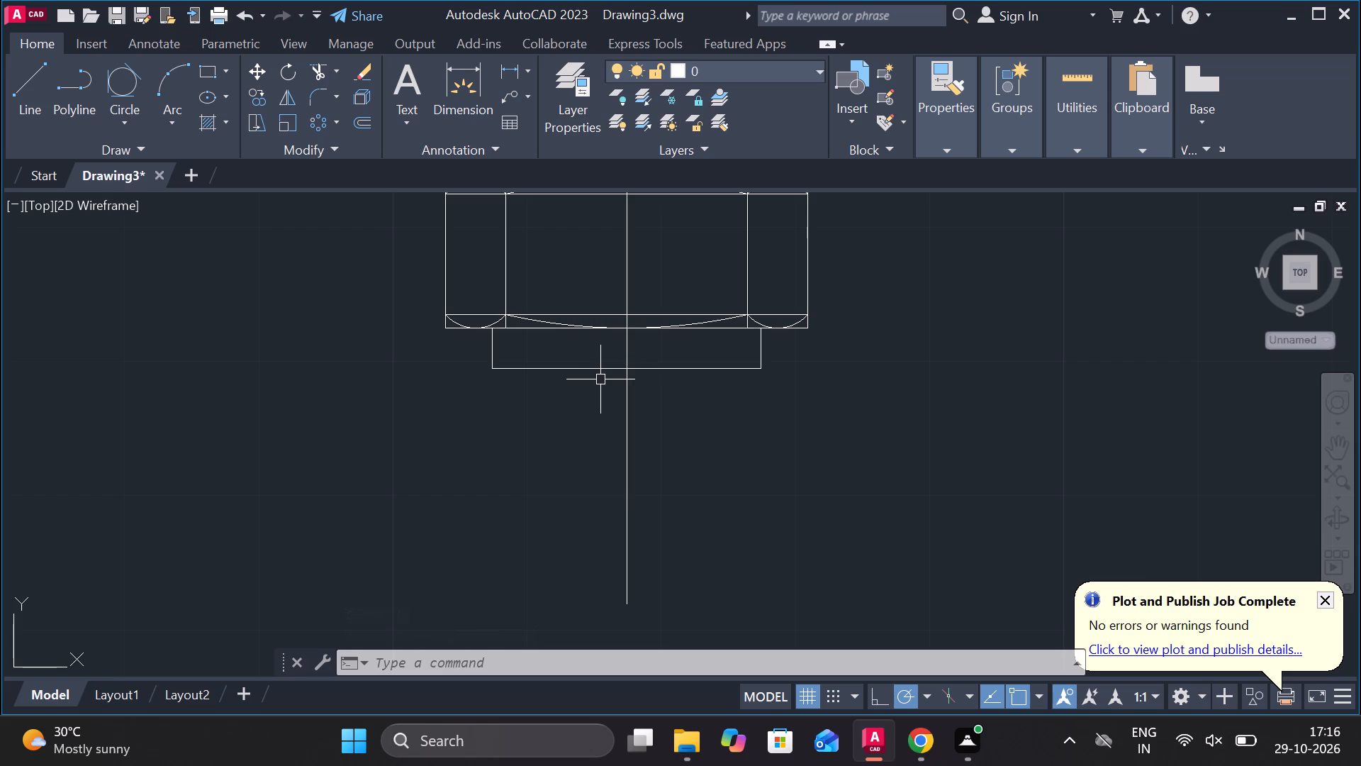
# Trim the square corner segments outside the chamfer arcs at both lower corners of the hex part.
pyautogui.click(313, 71)
pyautogui.click(445, 328)
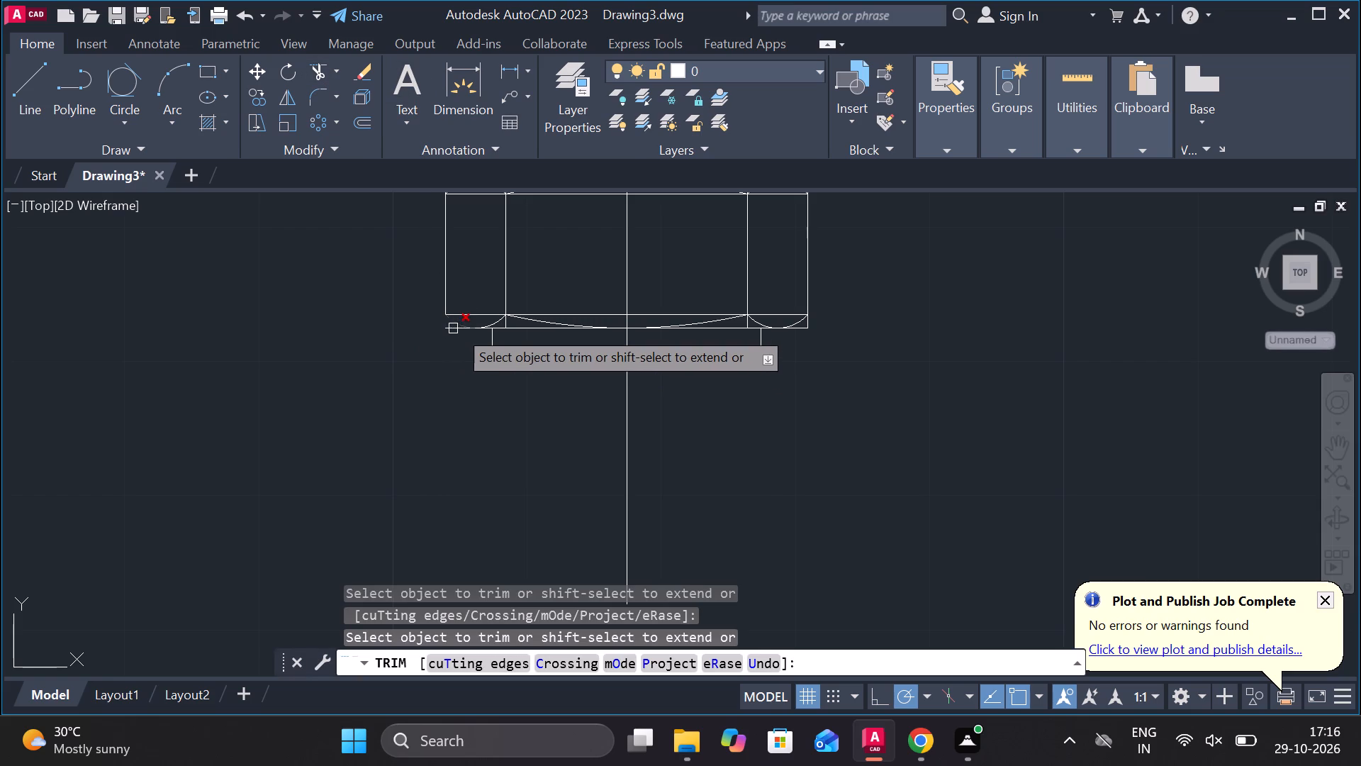
pyautogui.click(448, 331)
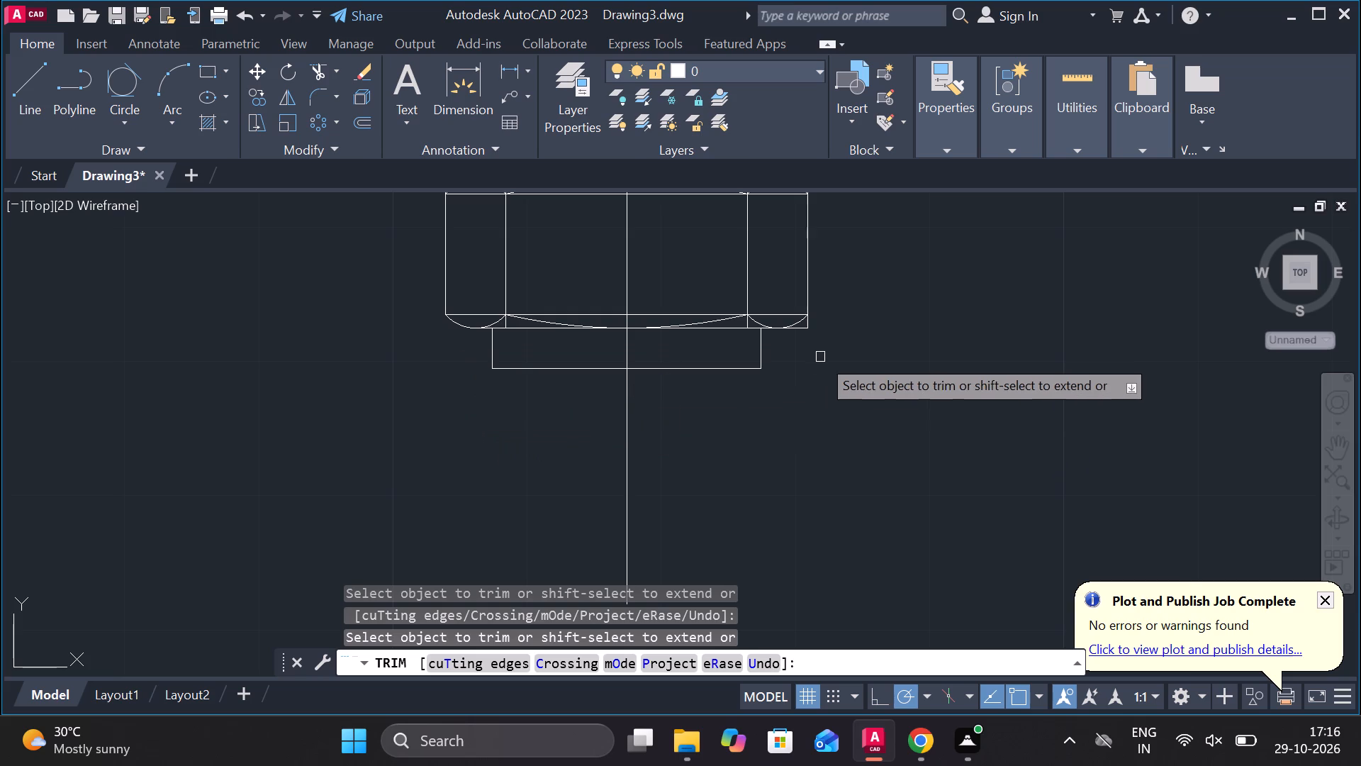
pyautogui.click(812, 328)
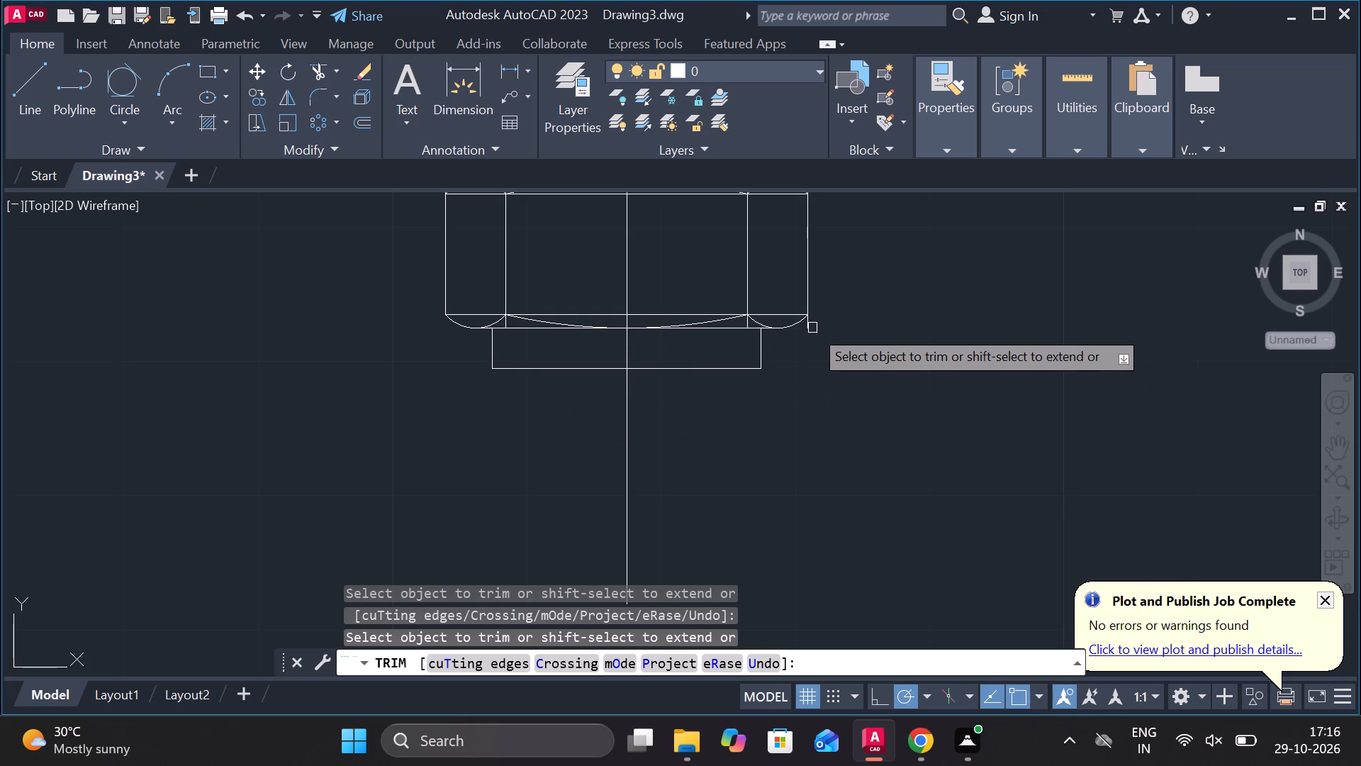
pyautogui.click(807, 332)
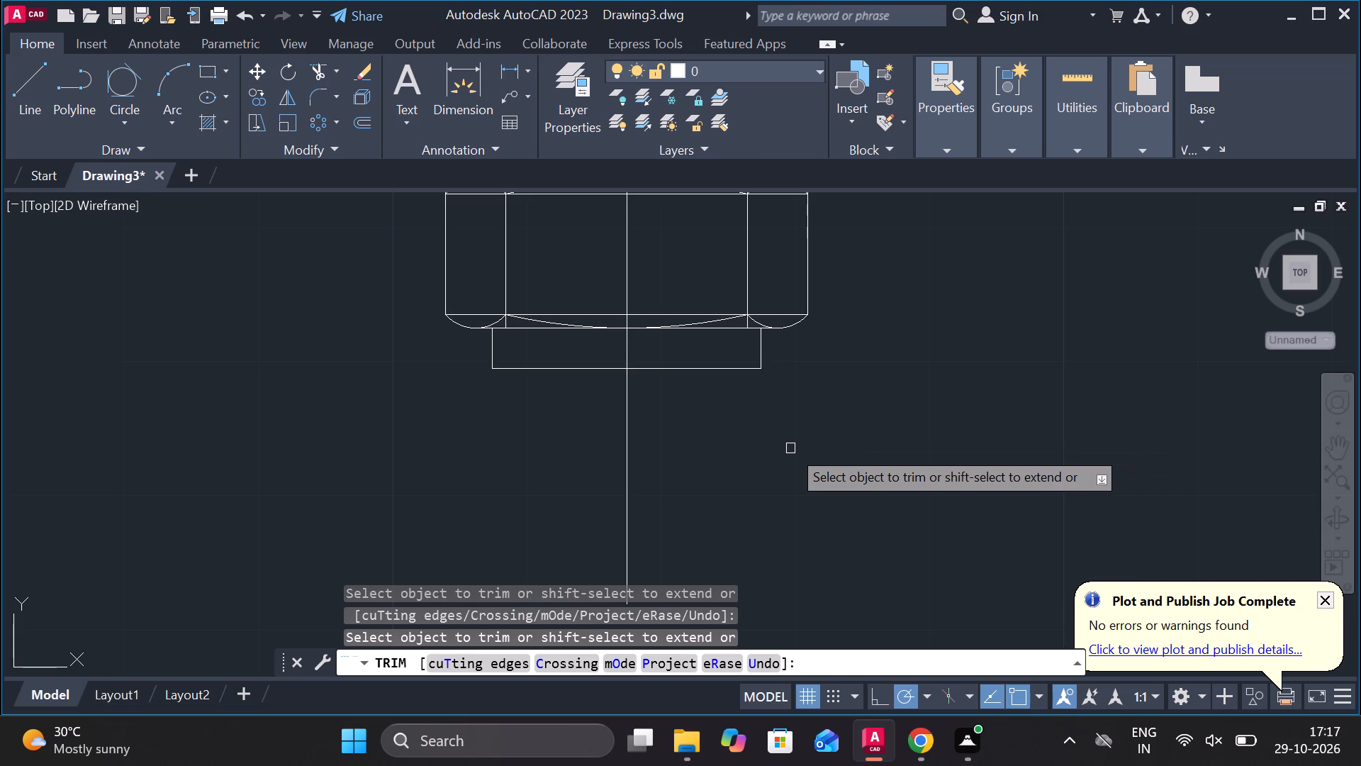
pyautogui.press('Escape')
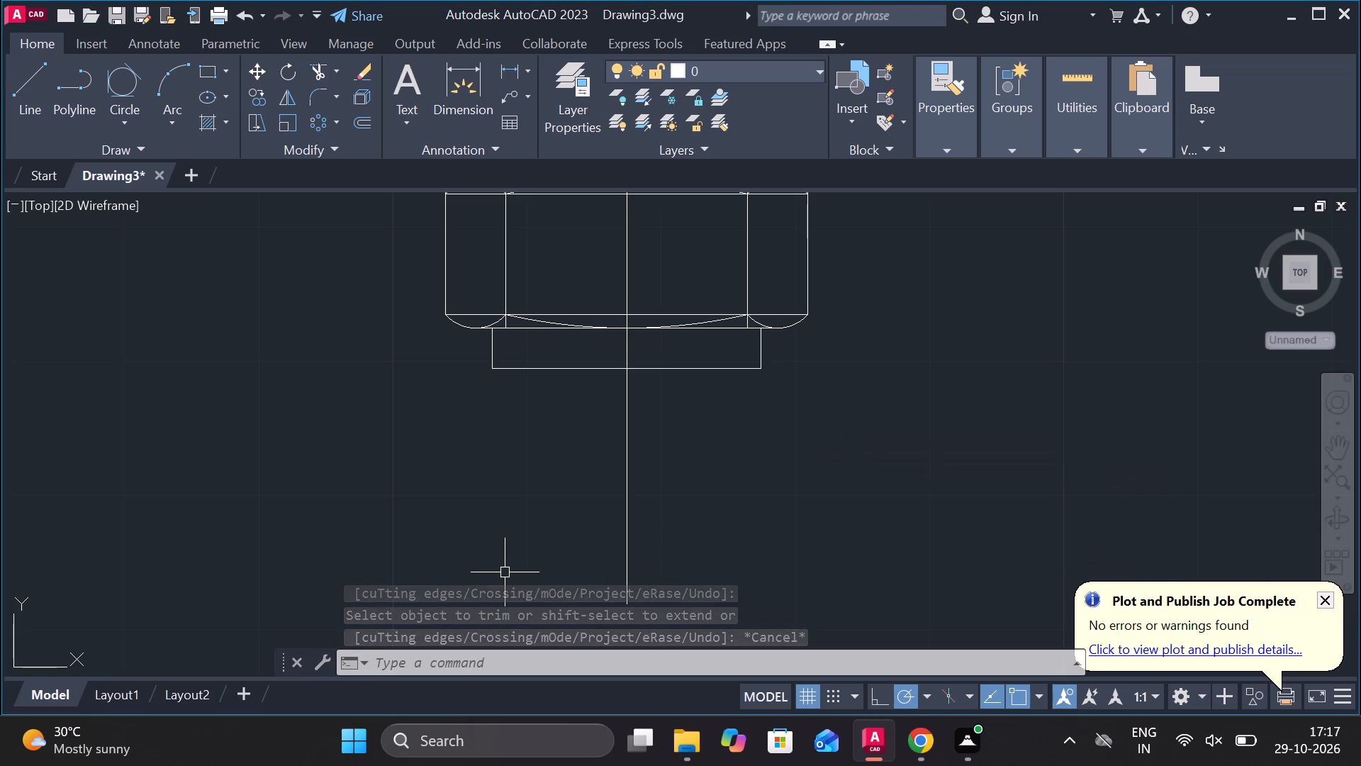
# Draw a 7.5-unit horizontal line to the right from the midpoint of the collar's bottom edge.
pyautogui.click(36, 93)
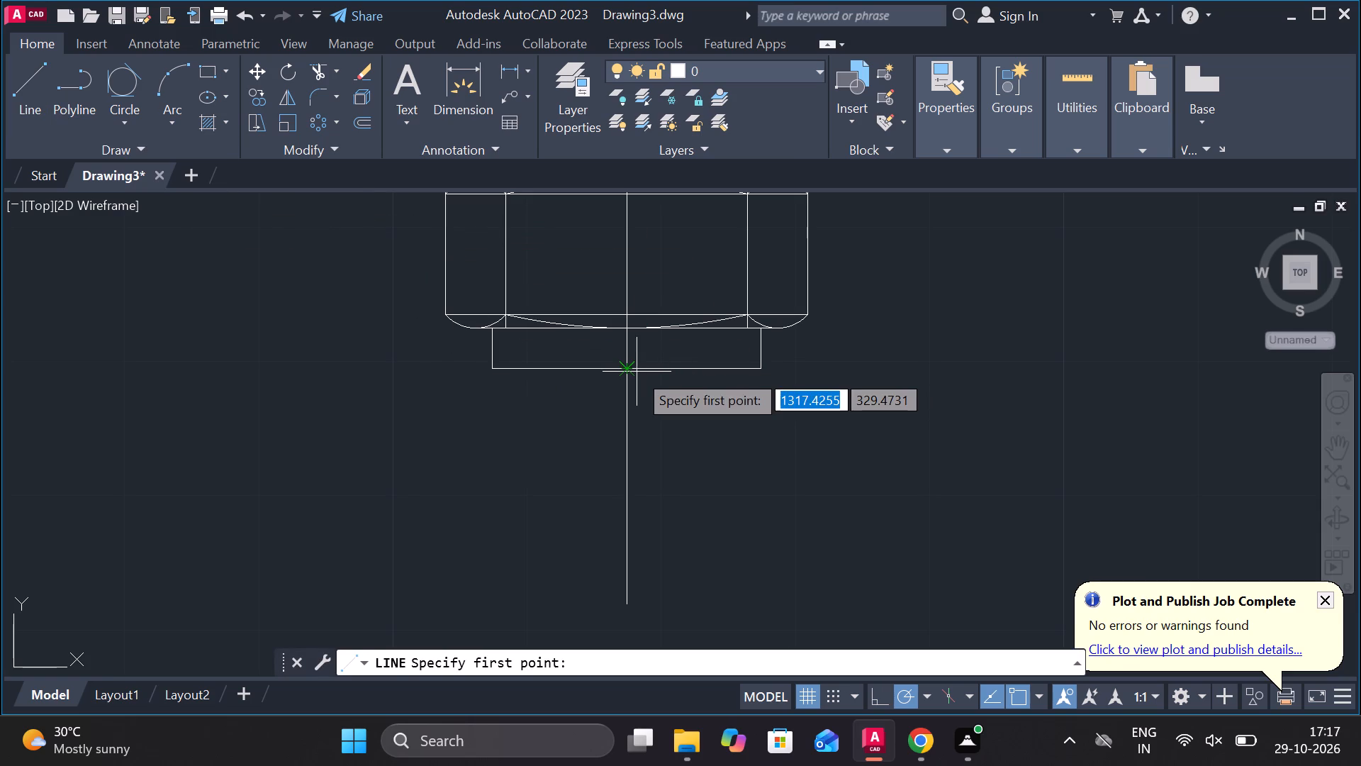
pyautogui.click(624, 372)
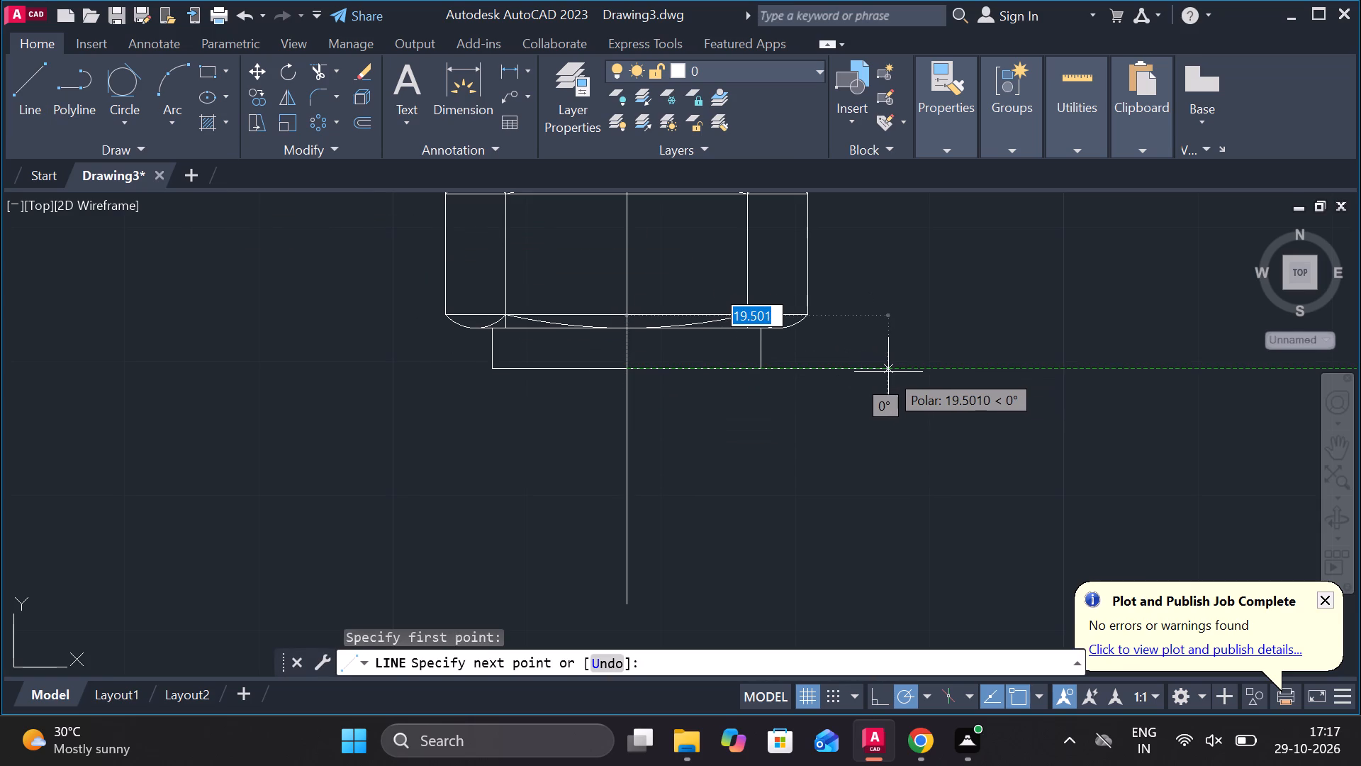
pyautogui.press('7')
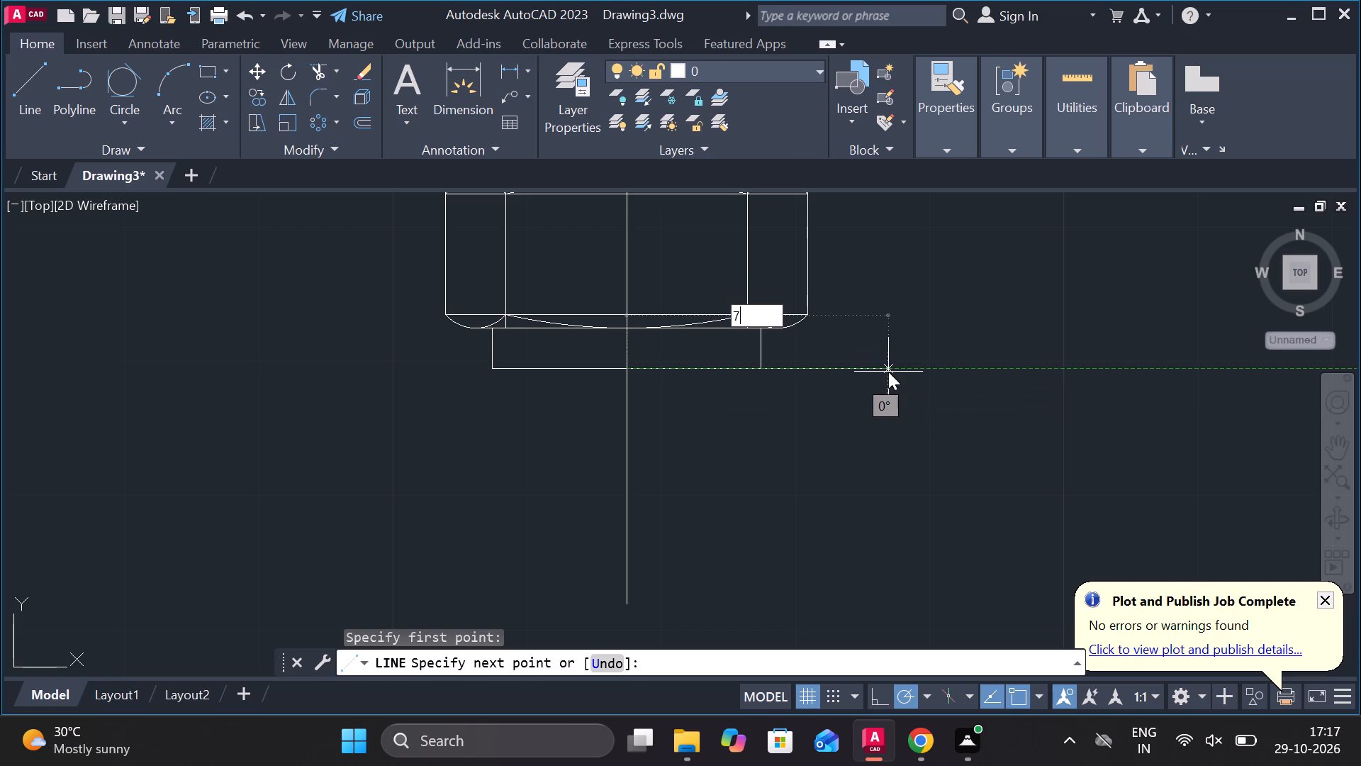
pyautogui.write('.5')
pyautogui.press('Return')
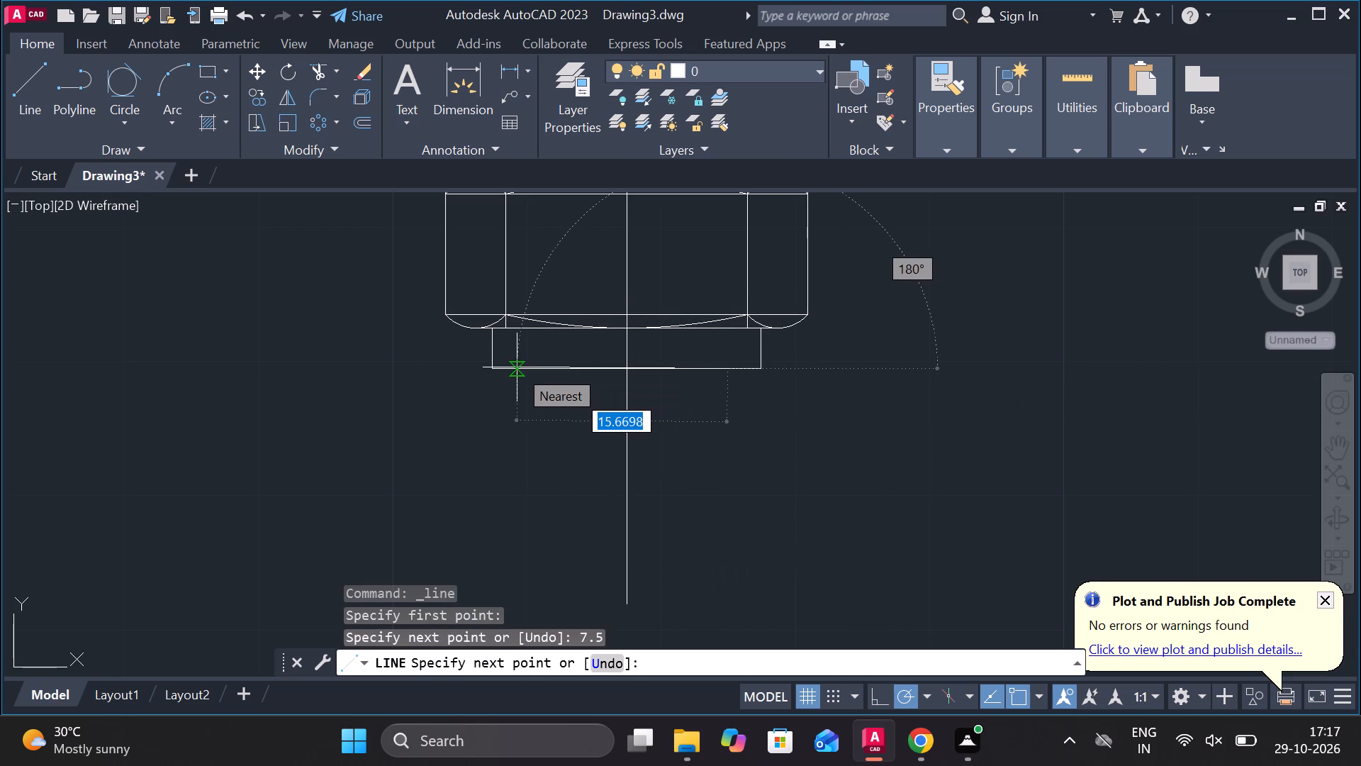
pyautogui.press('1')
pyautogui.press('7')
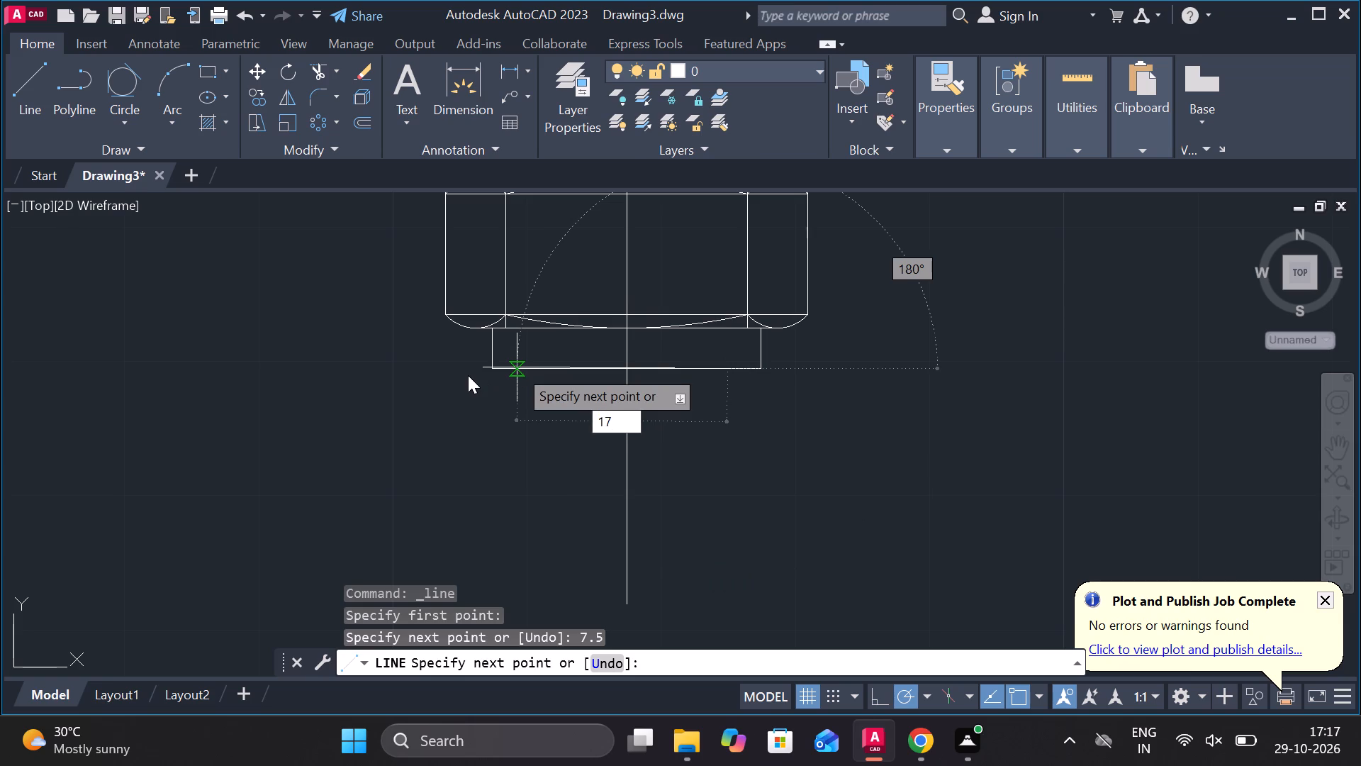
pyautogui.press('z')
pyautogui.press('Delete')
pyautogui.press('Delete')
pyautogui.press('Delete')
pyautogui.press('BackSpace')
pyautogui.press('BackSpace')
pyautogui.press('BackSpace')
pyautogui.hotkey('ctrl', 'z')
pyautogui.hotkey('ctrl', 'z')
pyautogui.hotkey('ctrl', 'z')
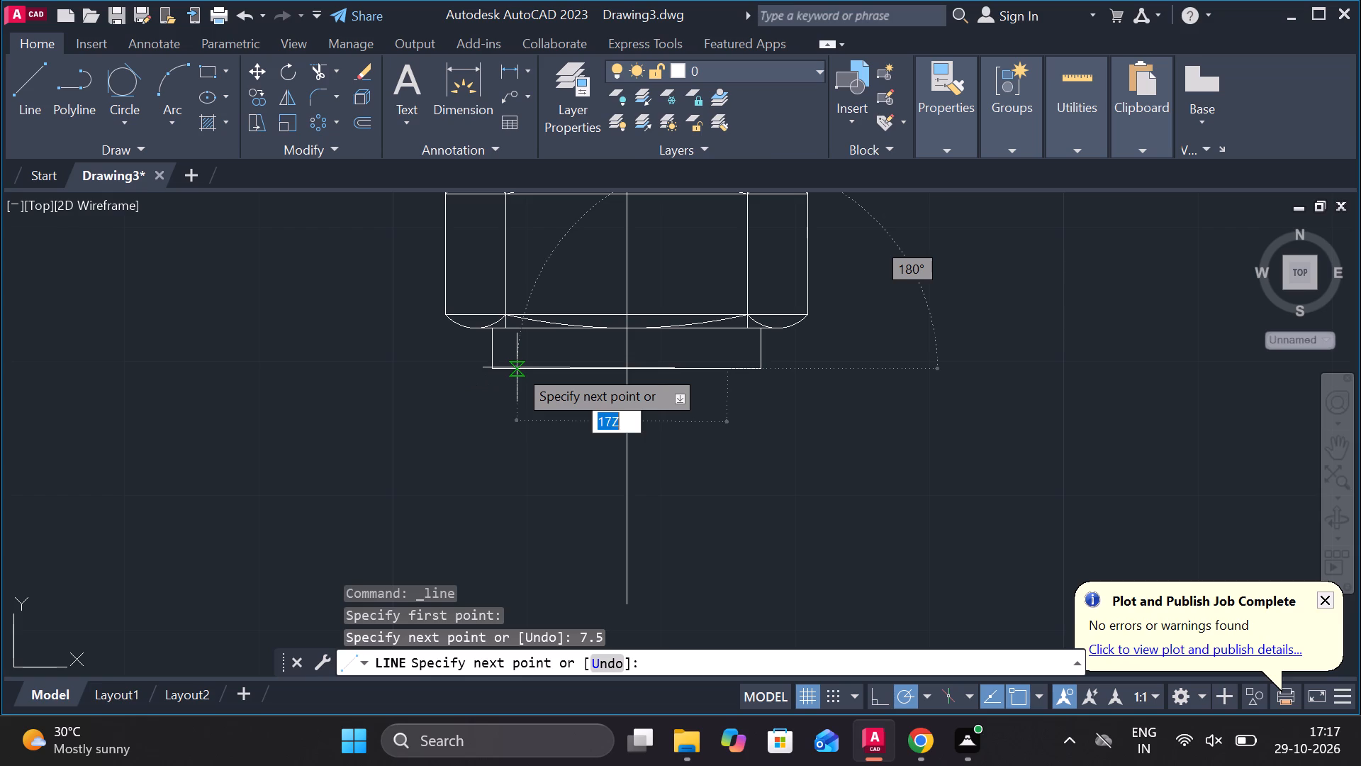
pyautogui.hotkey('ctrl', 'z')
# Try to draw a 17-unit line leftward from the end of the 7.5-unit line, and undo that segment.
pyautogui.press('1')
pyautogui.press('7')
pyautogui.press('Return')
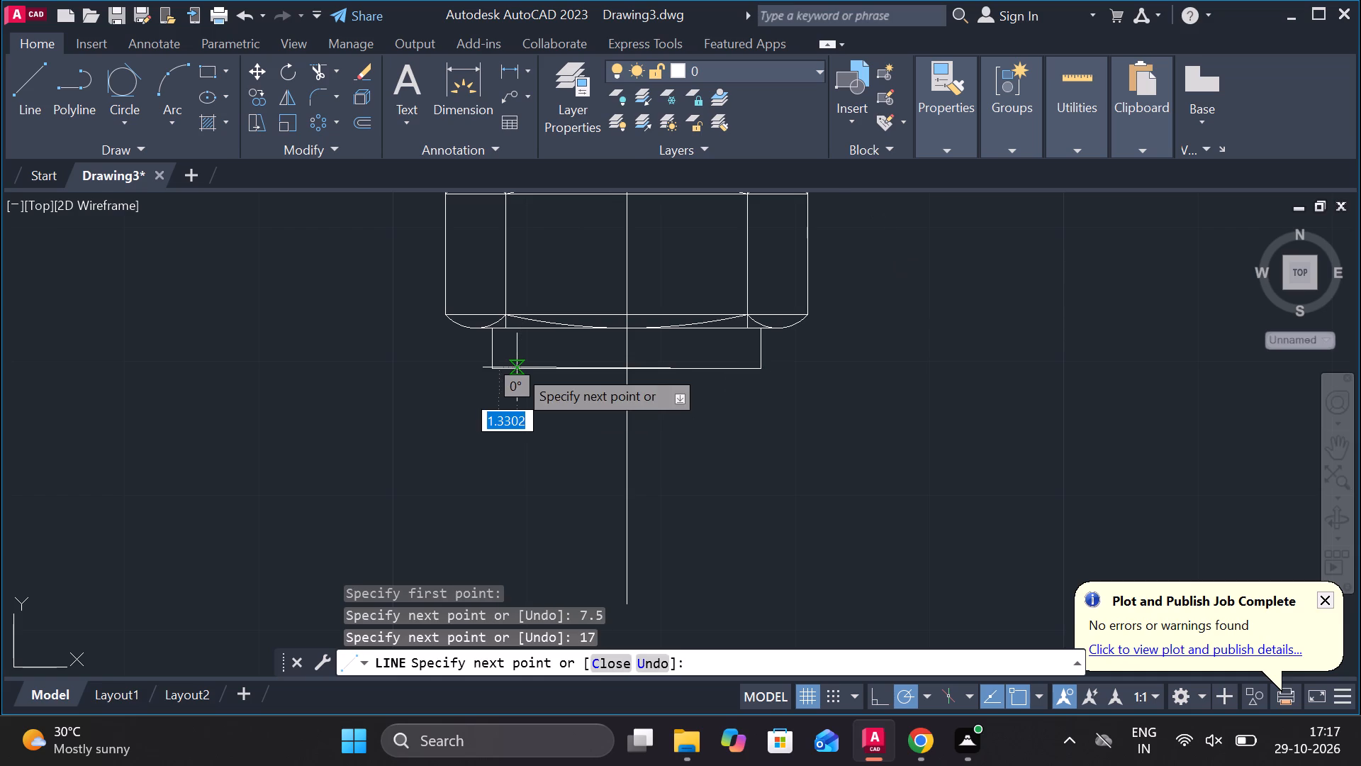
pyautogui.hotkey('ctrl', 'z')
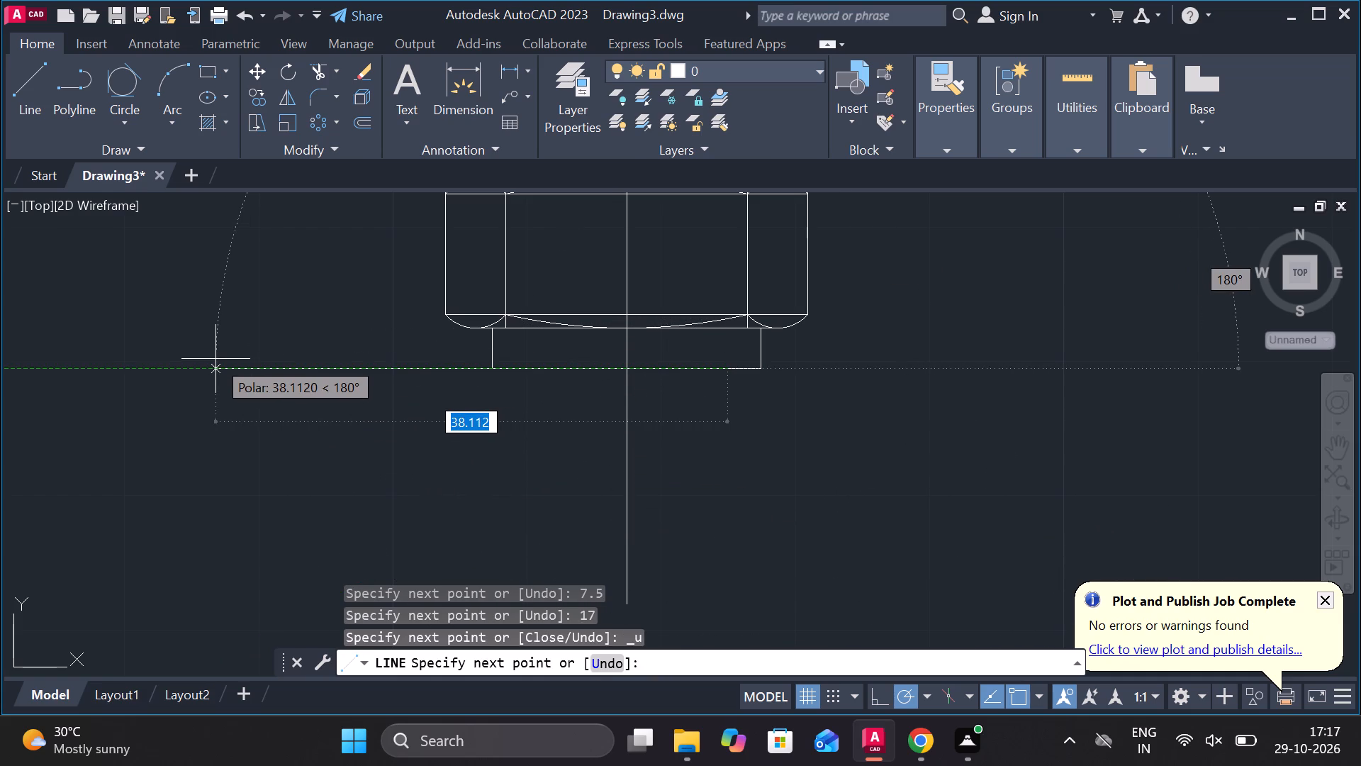
# Draw a 17-unit horizontal line leftward along the collar's bottom edge from the end of the 7.5-unit line.
pyautogui.press('1')
pyautogui.press('7')
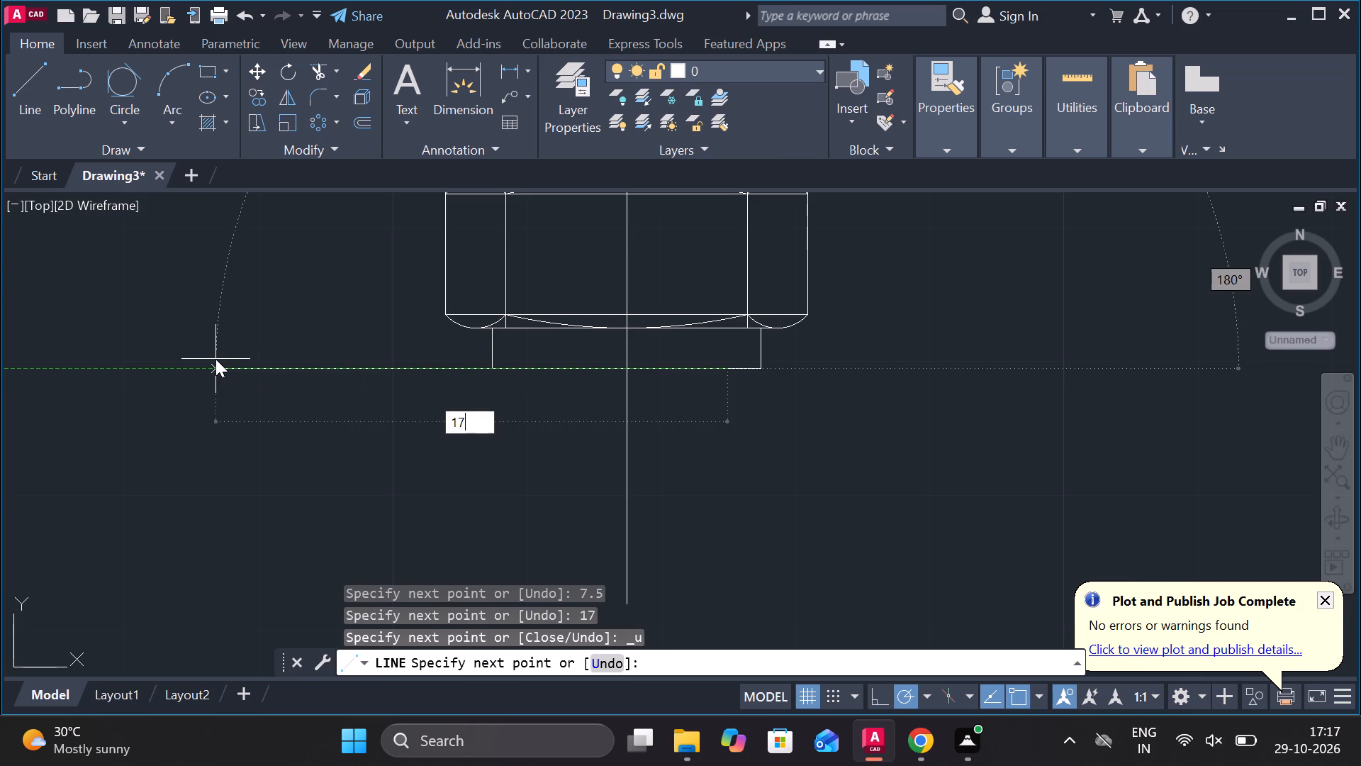
pyautogui.press('Return')
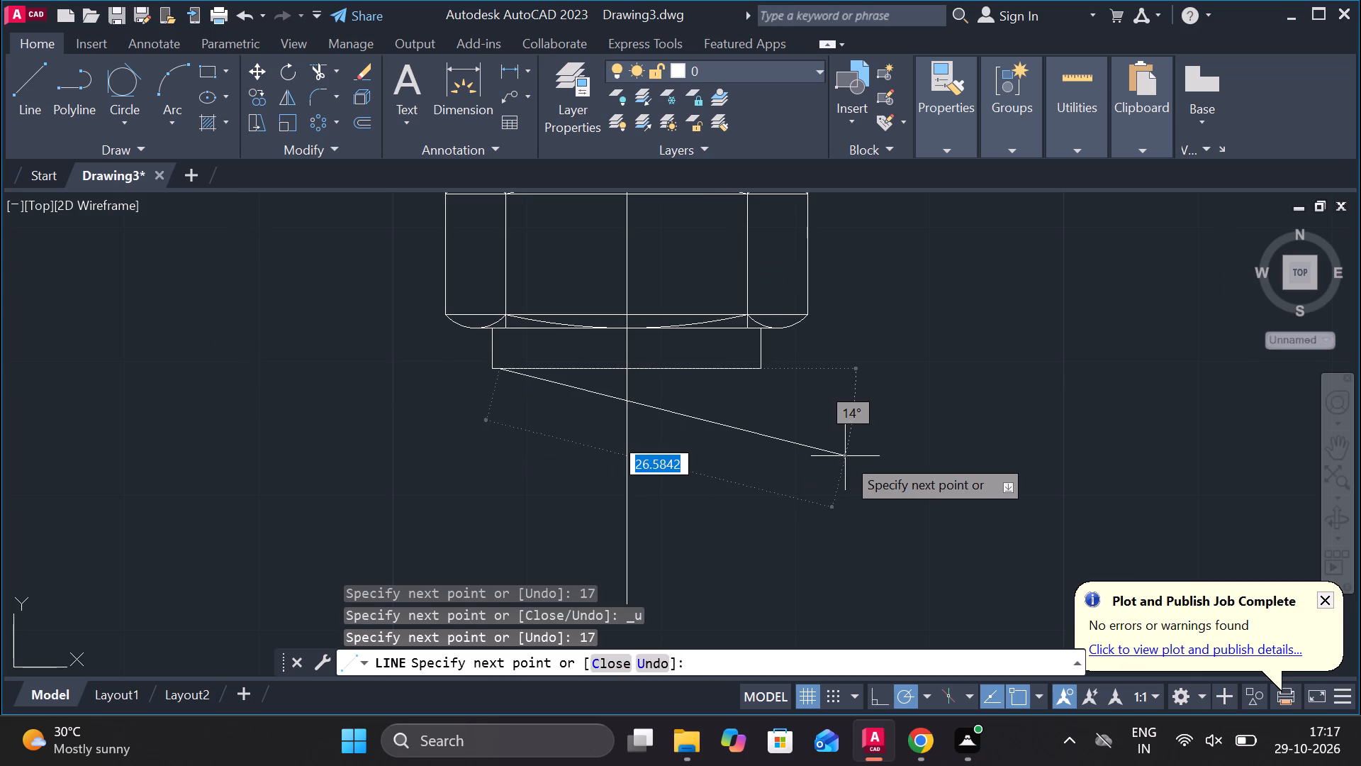
pyautogui.press('Escape')
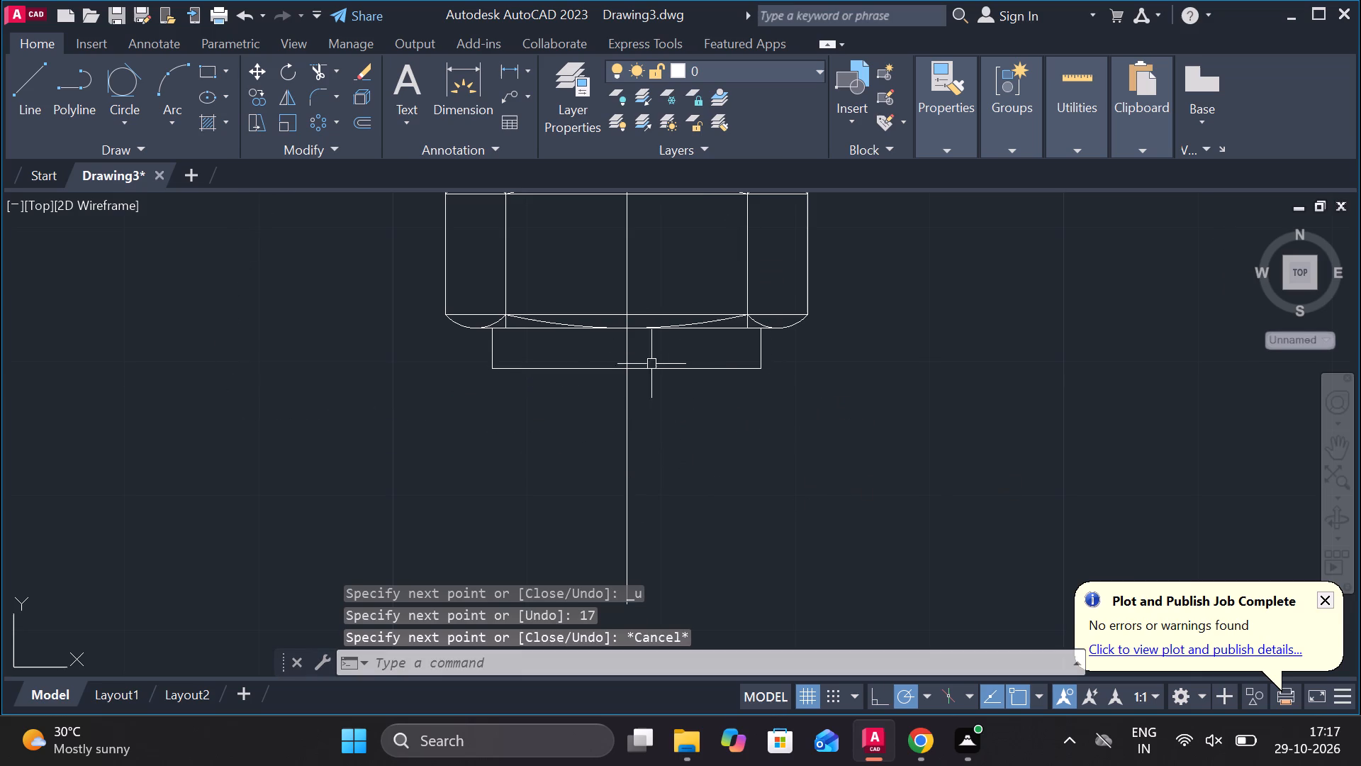
# Move the 17-unit line by its midpoint onto the centreline at the collar's bottom edge.
pyautogui.click(660, 365)
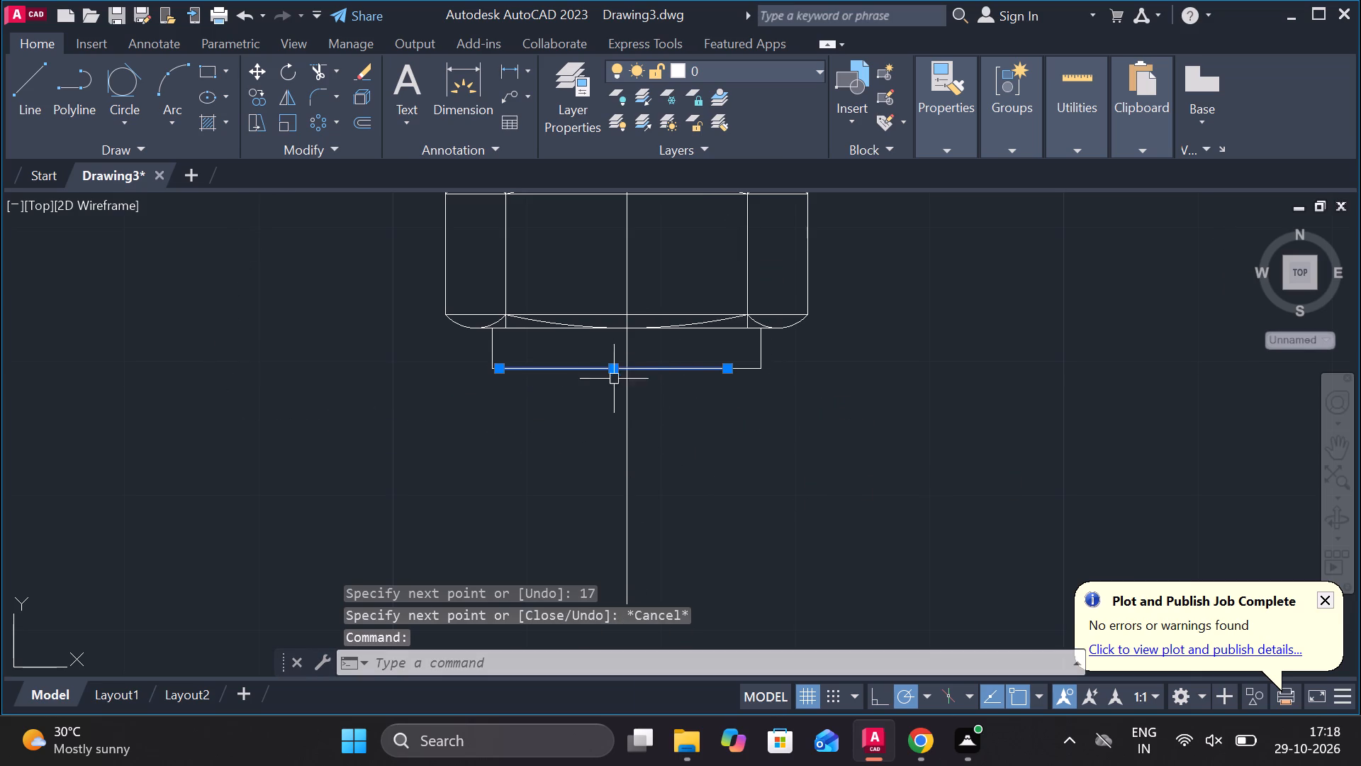
pyautogui.click(610, 372)
pyautogui.click(629, 372)
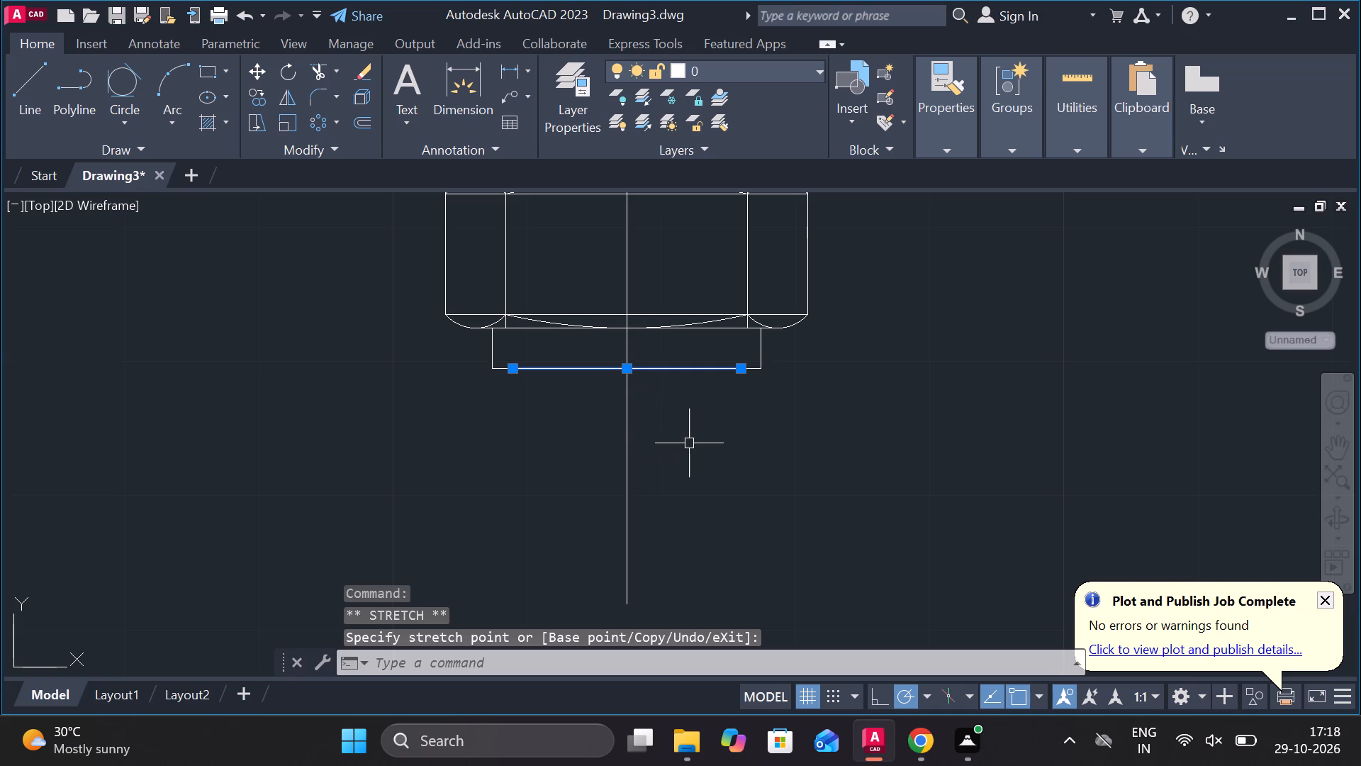
# Move the centred 17-unit line 4 units straight down along the centreline.
pyautogui.click(627, 371)
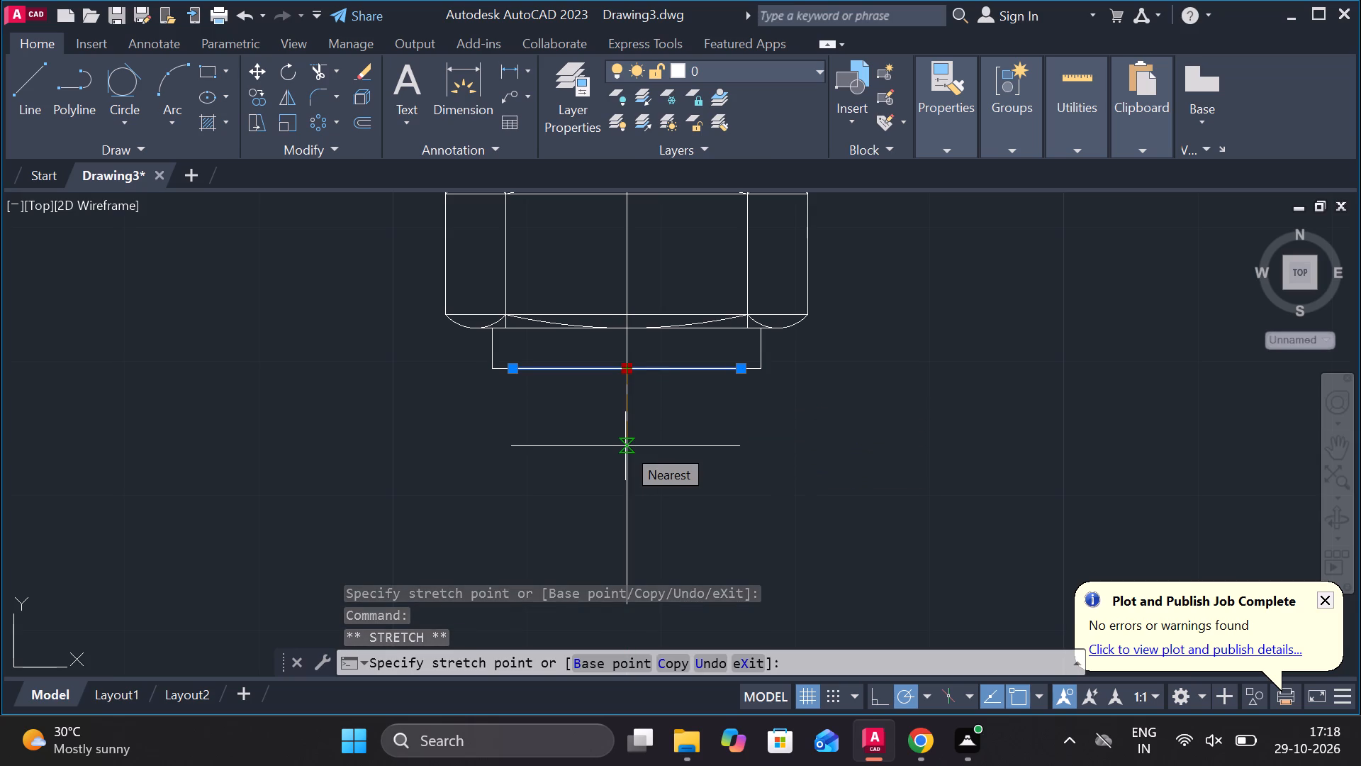
pyautogui.press('4')
pyautogui.press('Return')
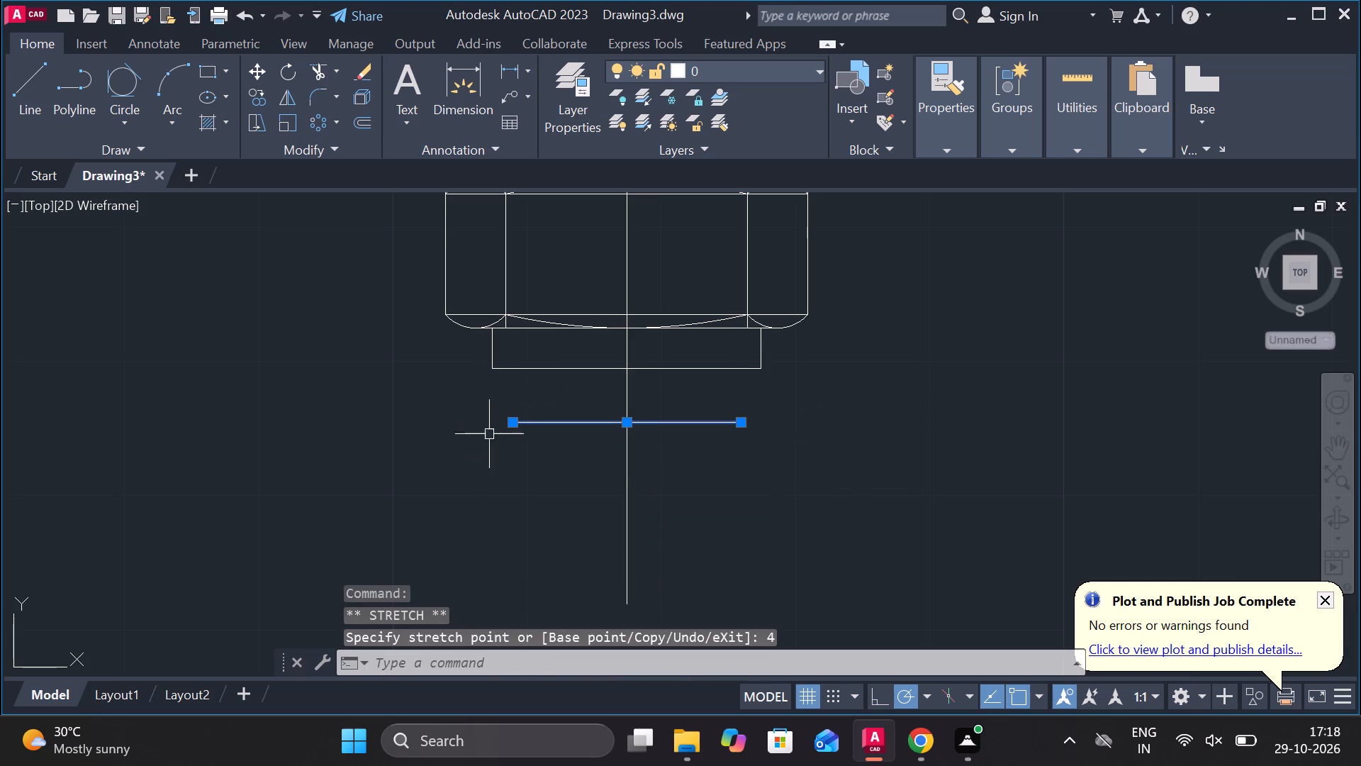
pyautogui.click(426, 435)
pyautogui.press('Escape')
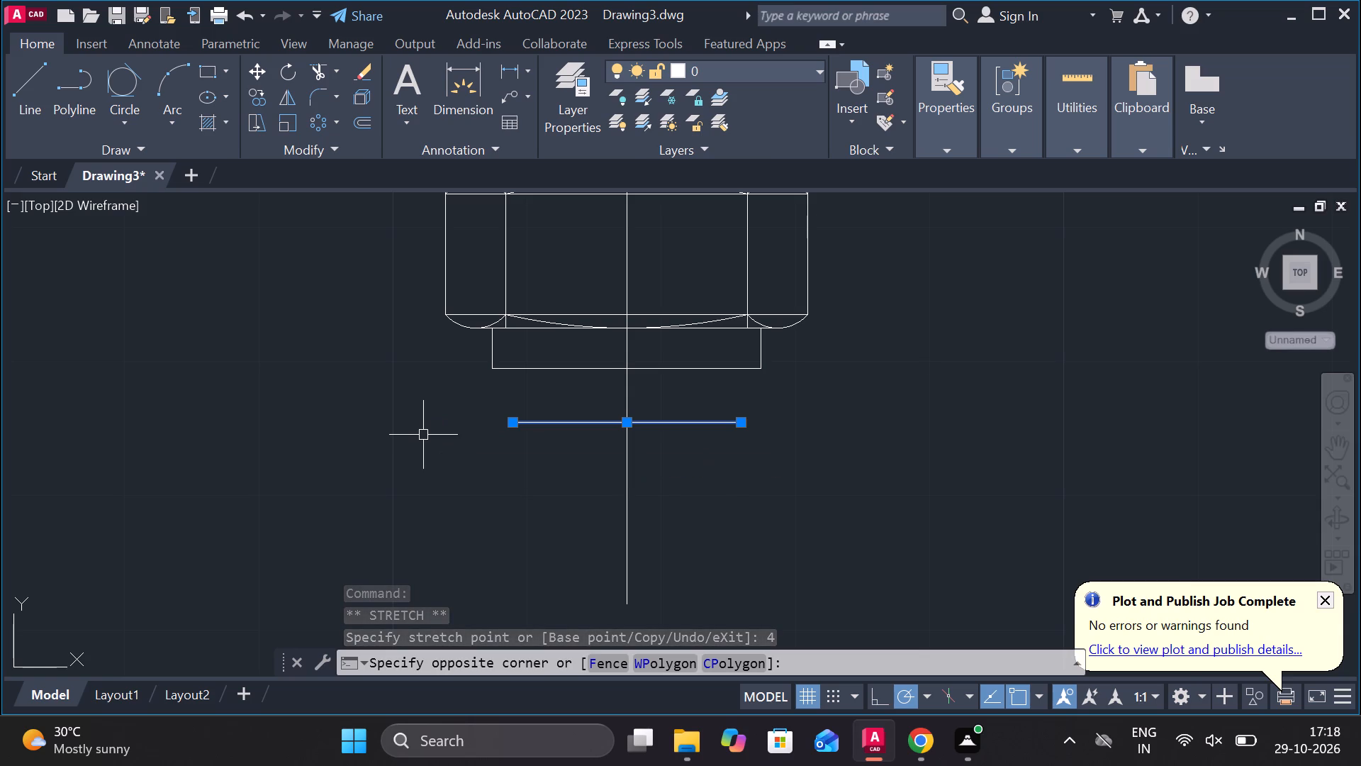
pyautogui.press('Escape')
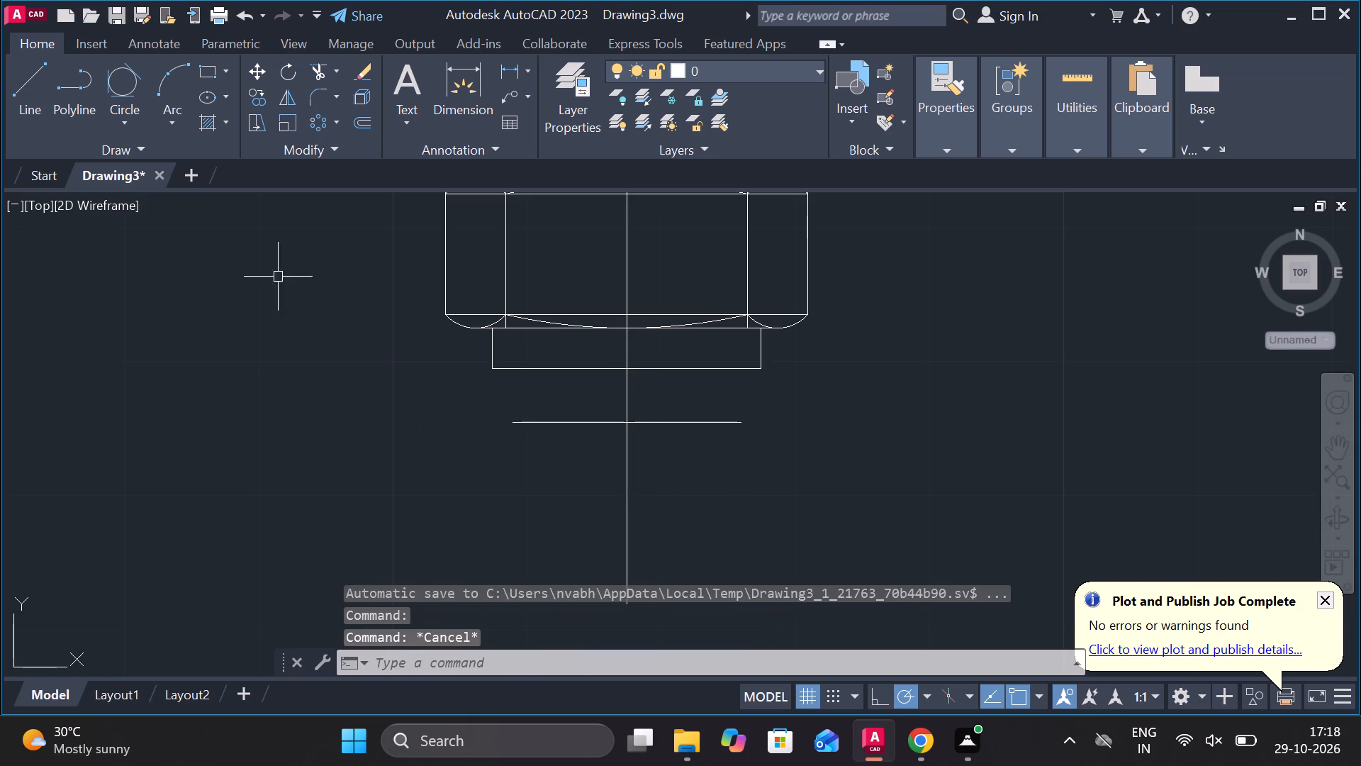
# Draw vertical lines from both ends of the 17-unit line up to the collar's bottom edge, closing the second step.
pyautogui.click(43, 95)
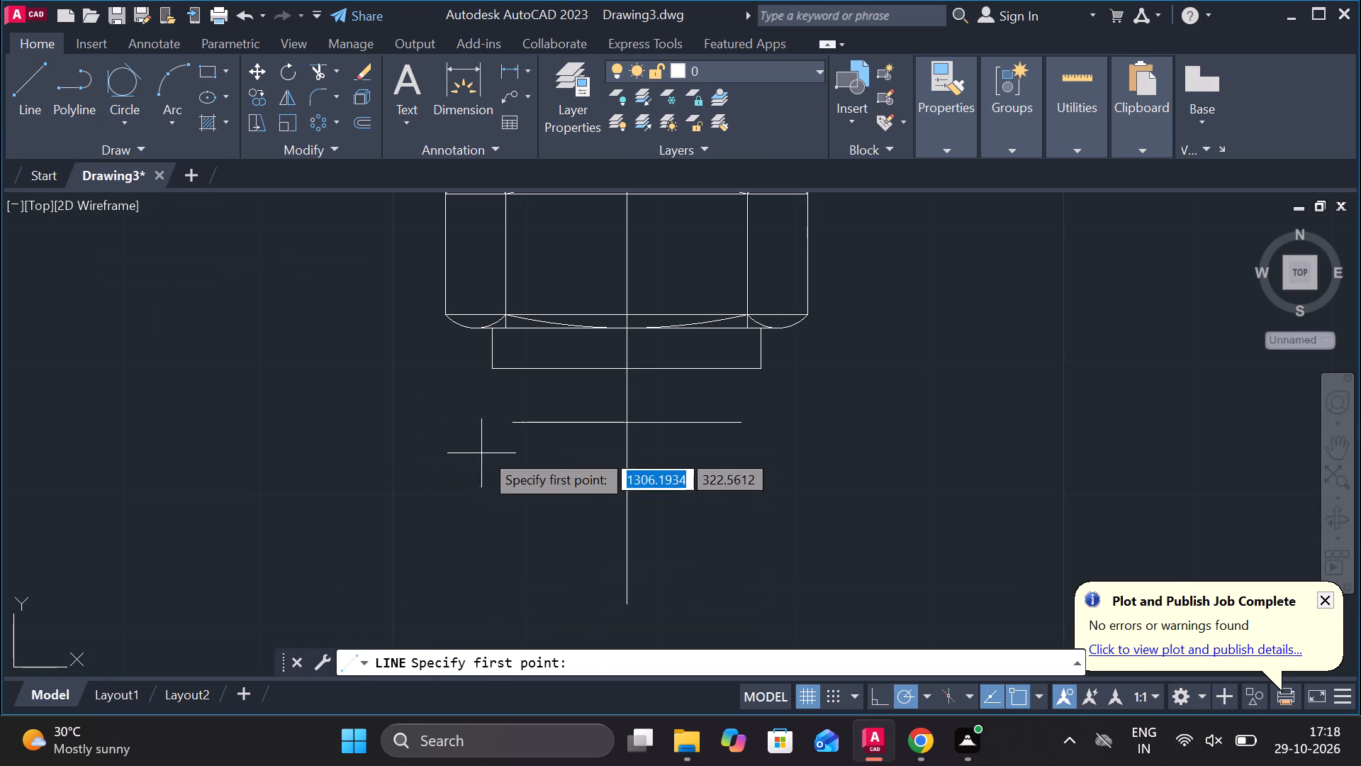
pyautogui.click(515, 425)
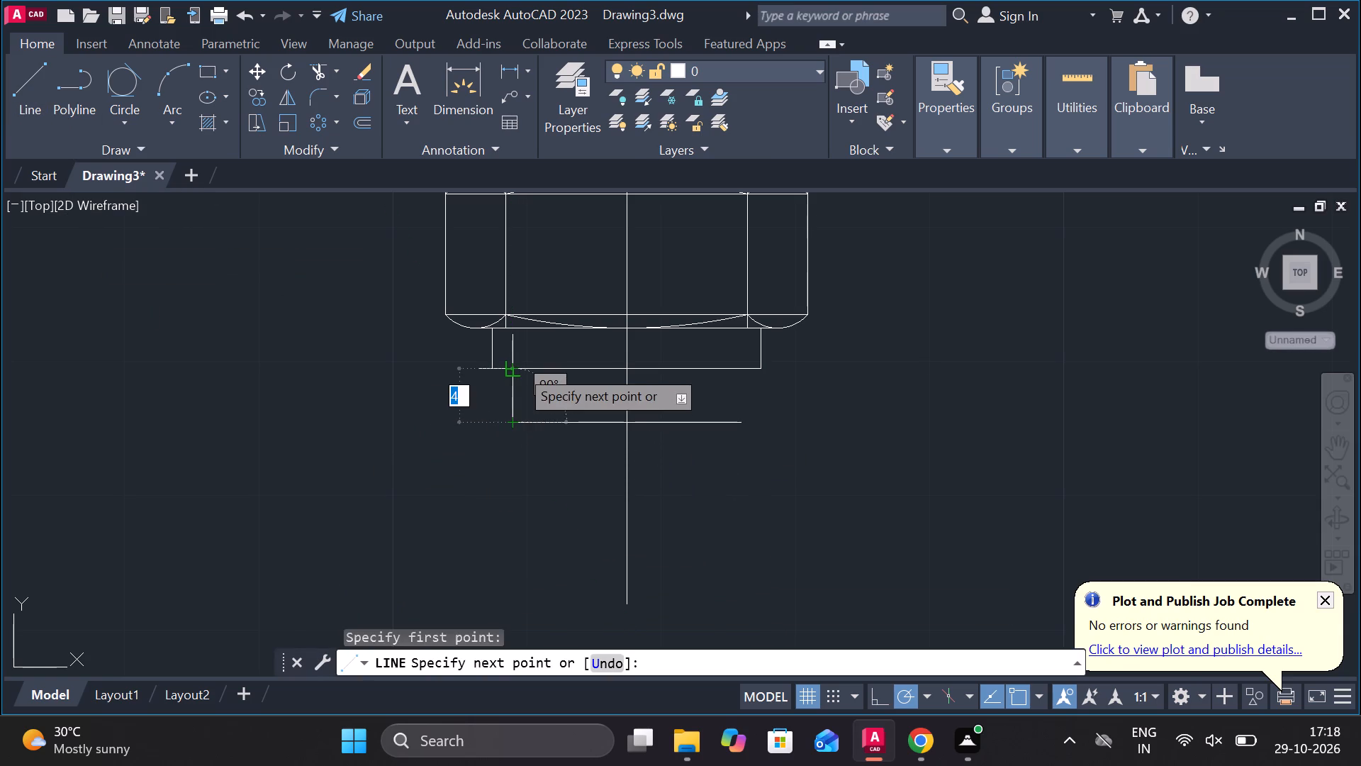
pyautogui.click(518, 367)
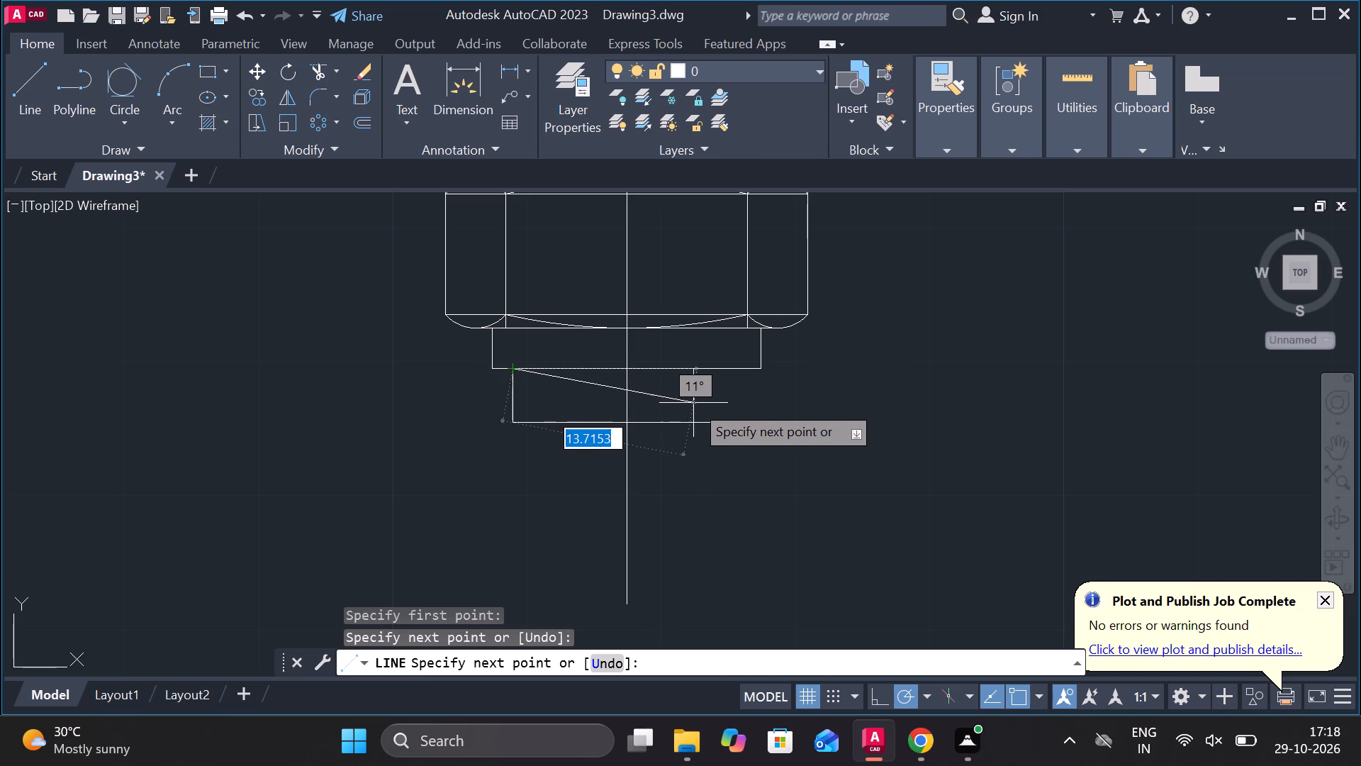
pyautogui.press('Escape')
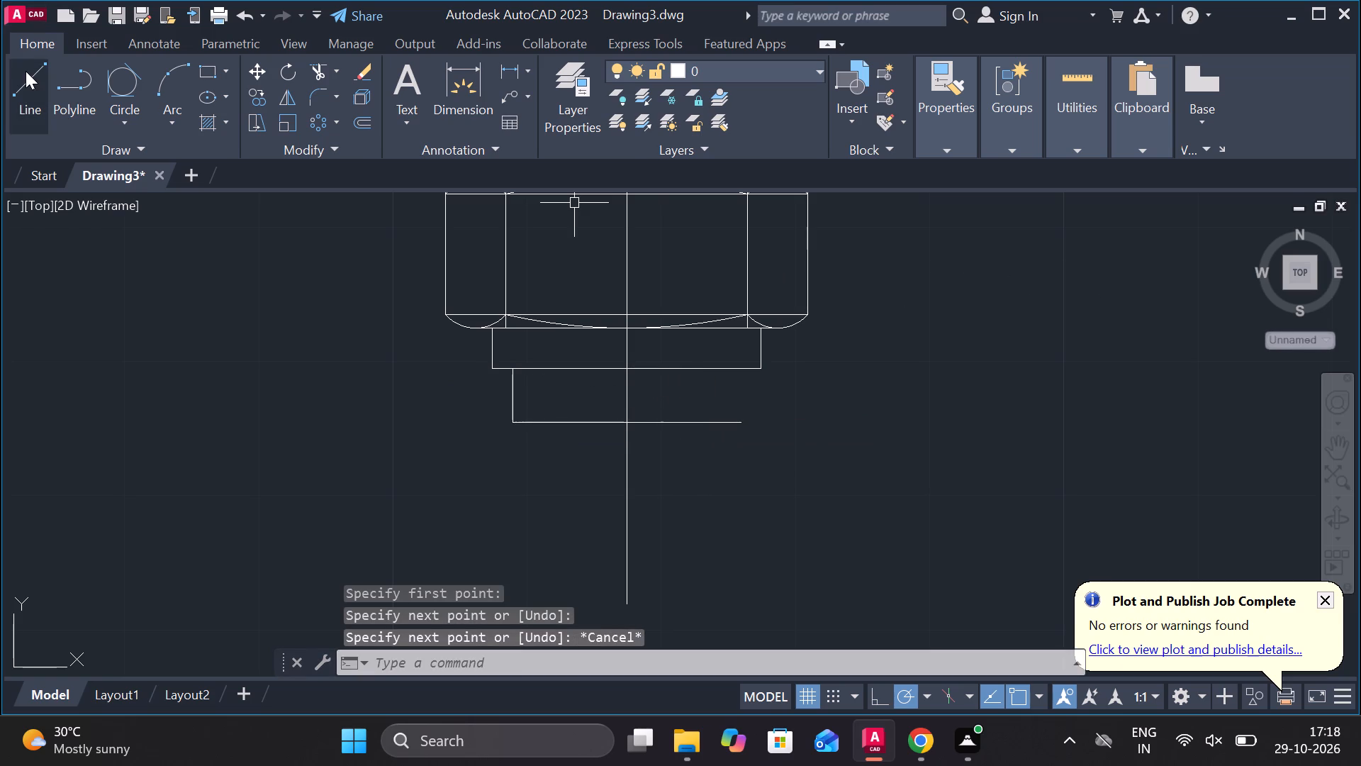
pyautogui.click(26, 75)
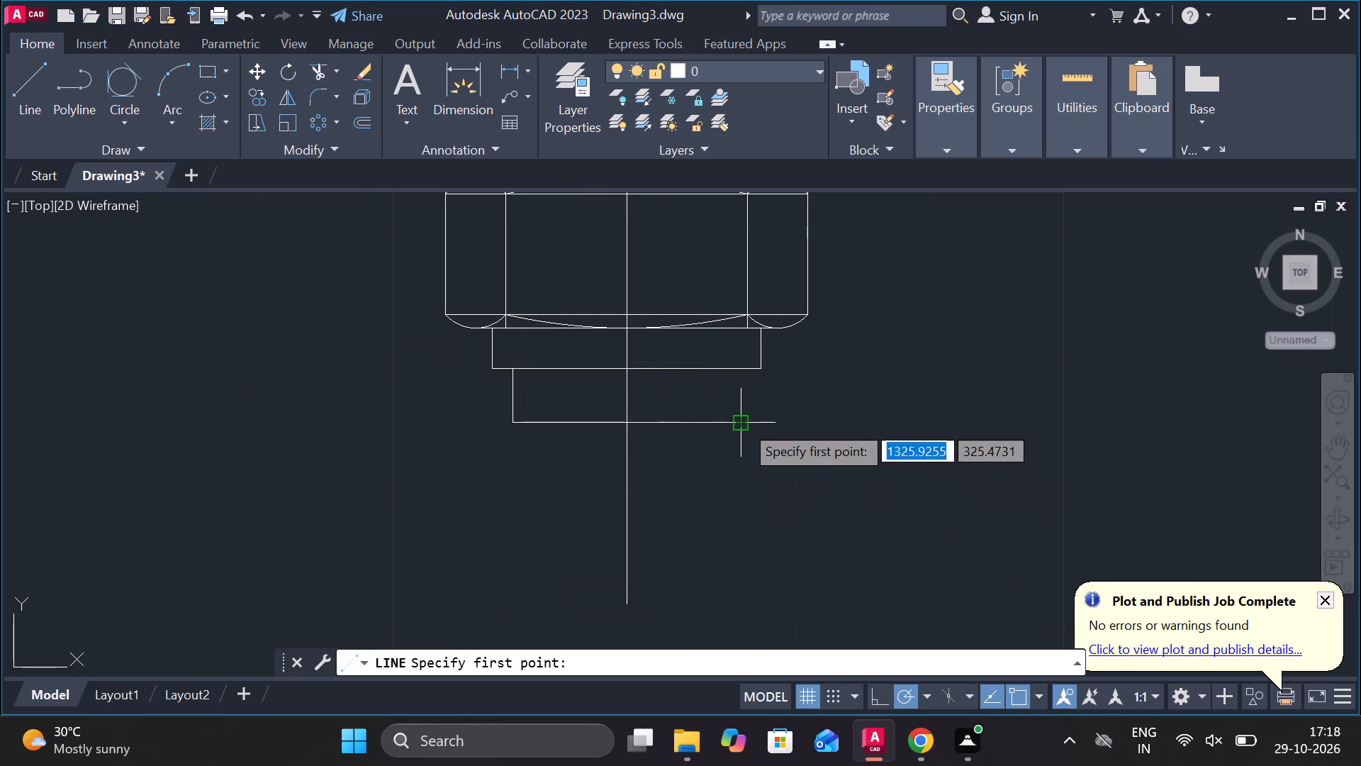
pyautogui.click(743, 423)
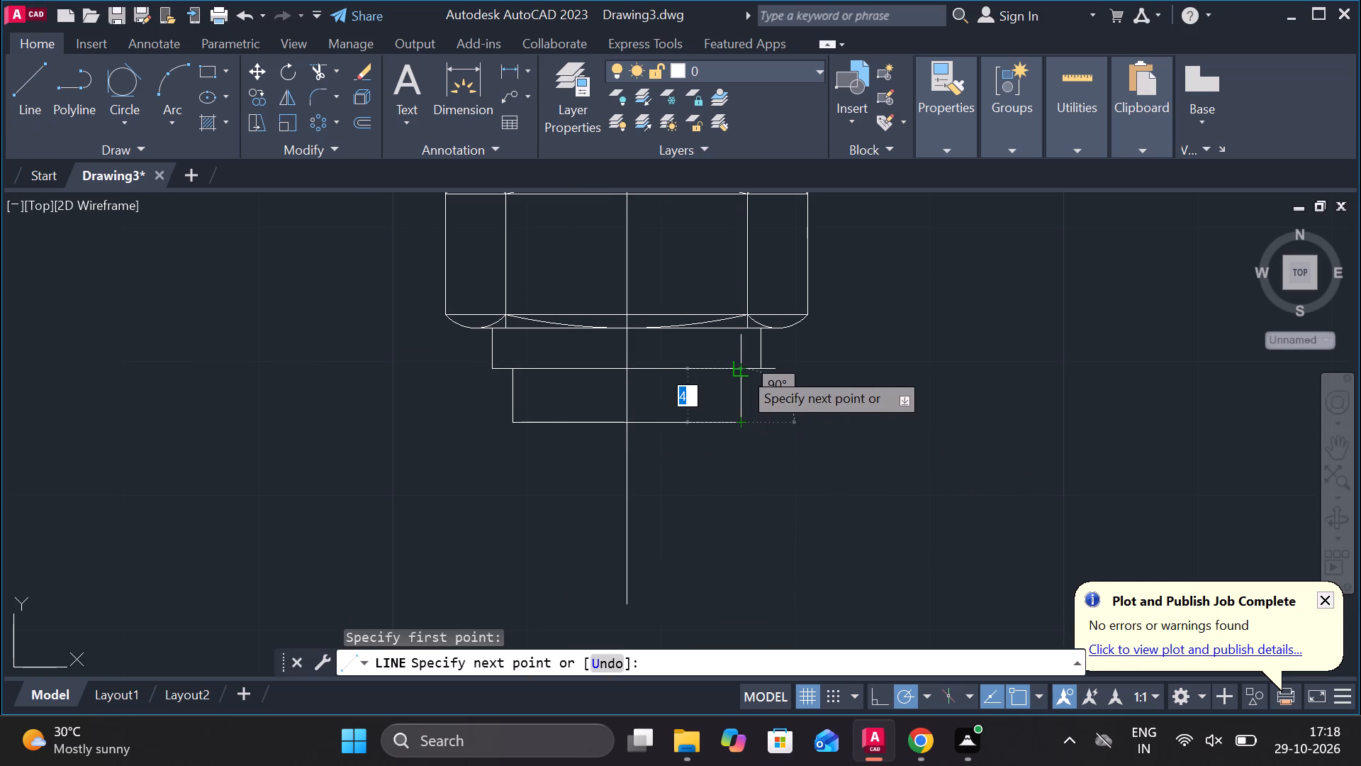
pyautogui.click(741, 370)
pyautogui.press('Escape')
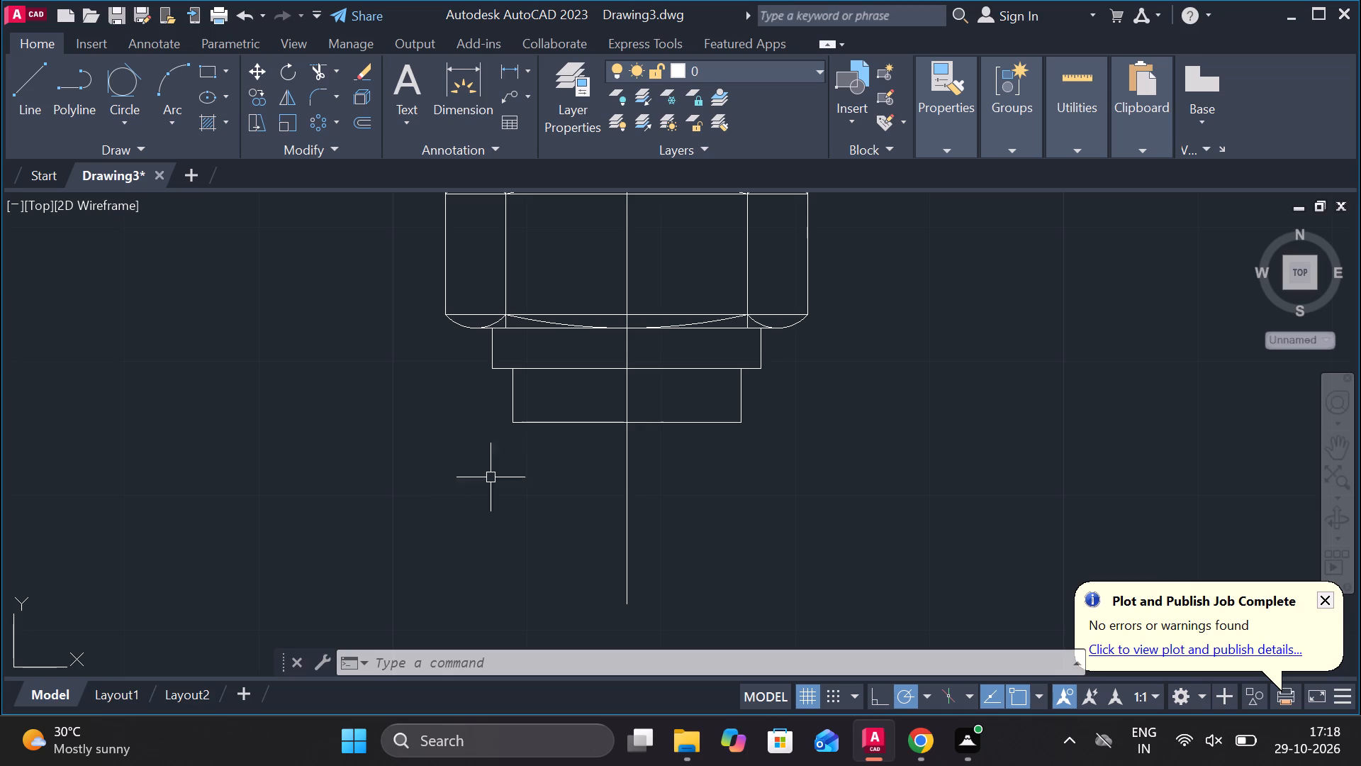
# In the empty space right of the part, draw a 27-unit horizontal line rightward and a 9-unit line up from its end.
pyautogui.scroll(-2, 508, 467)
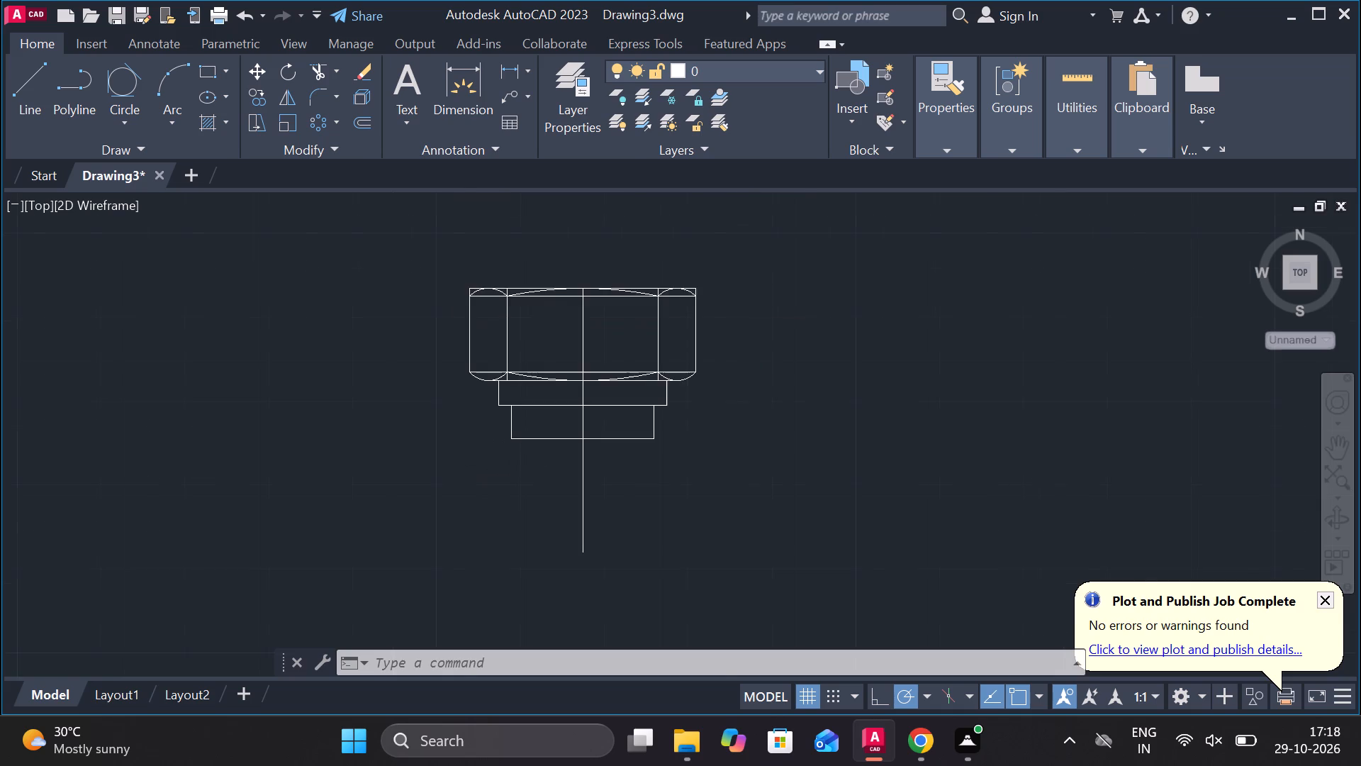
pyautogui.scroll(2, 544, 500)
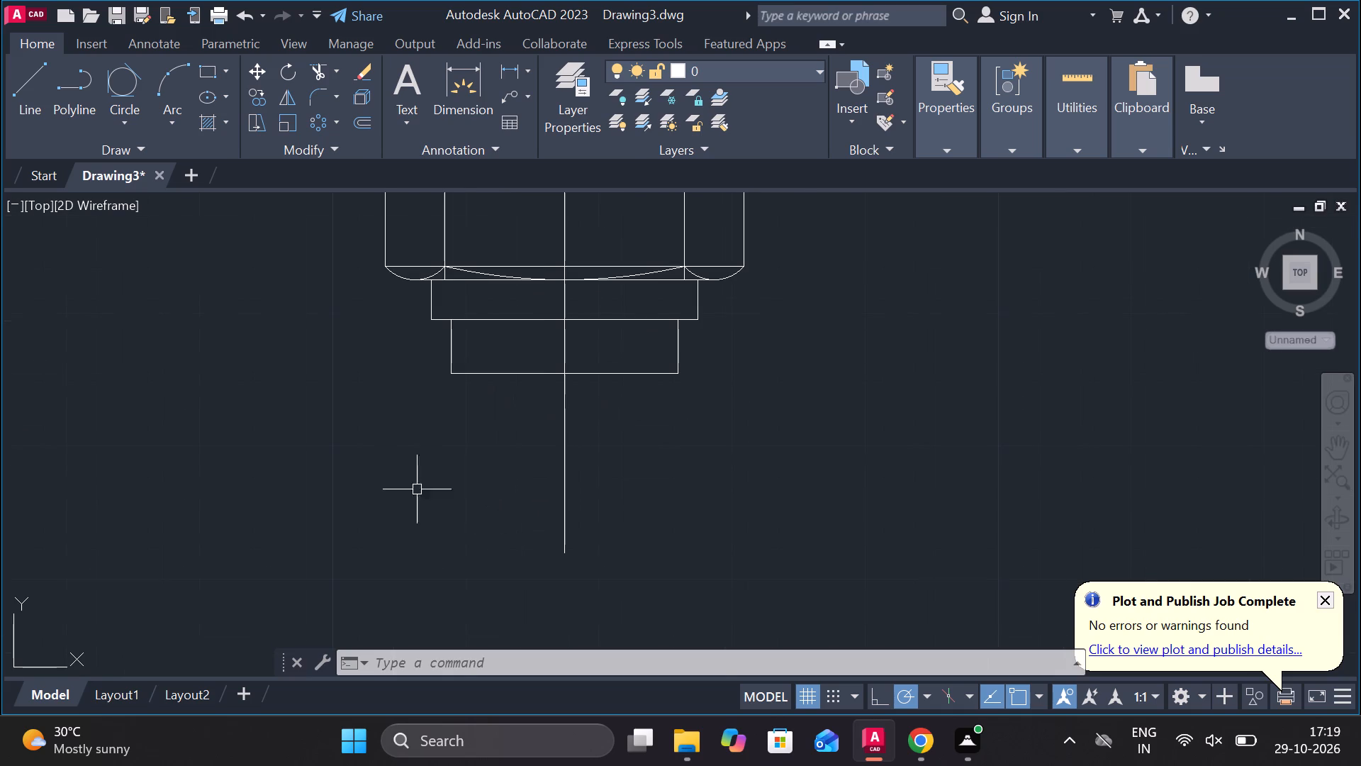
pyautogui.scroll(-1, 440, 461)
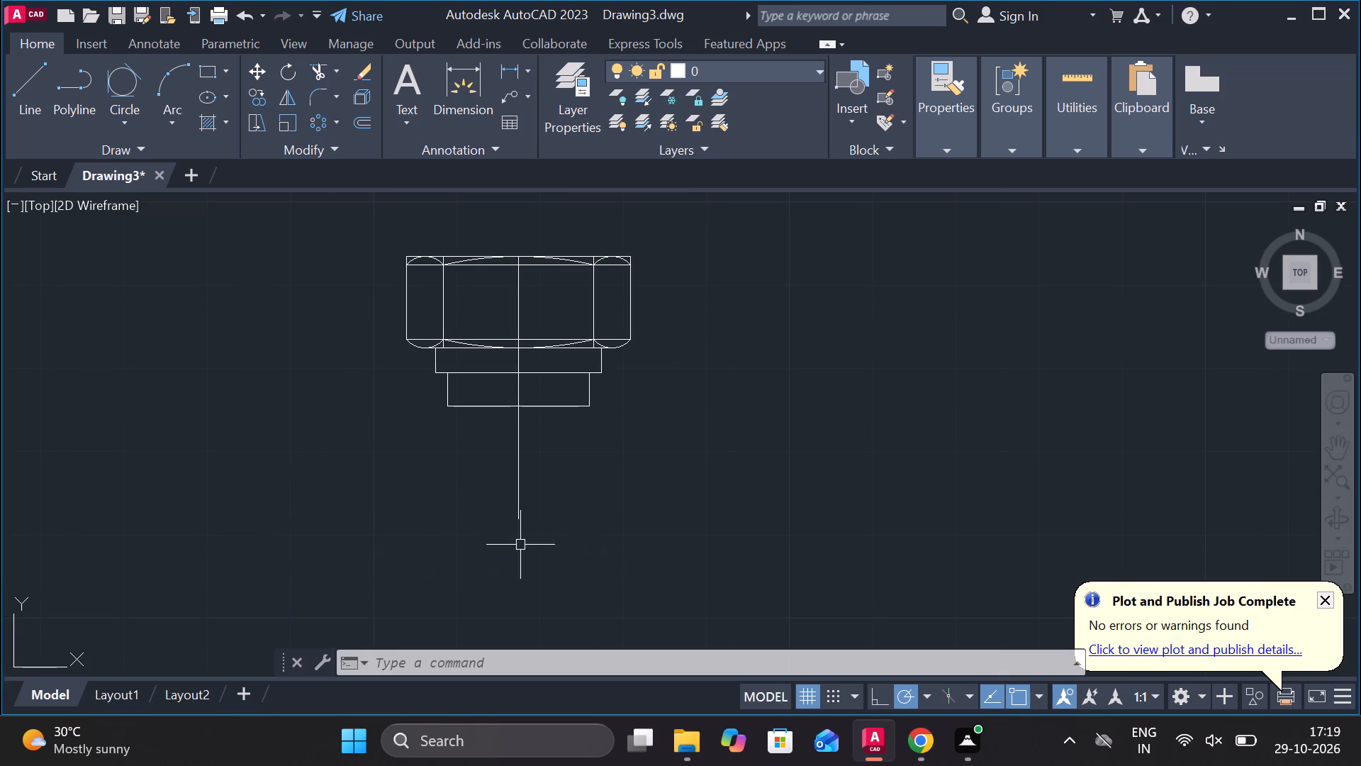
pyautogui.click(35, 104)
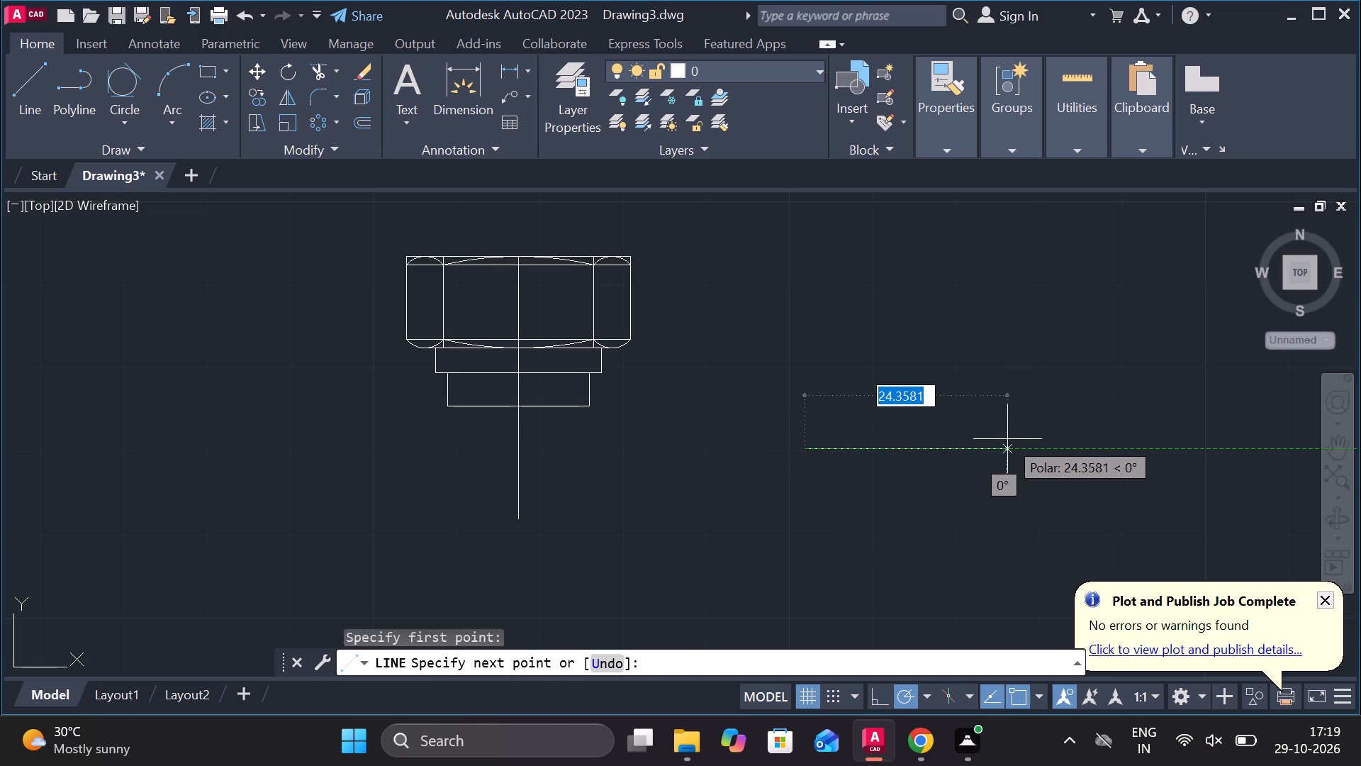
pyautogui.press('2')
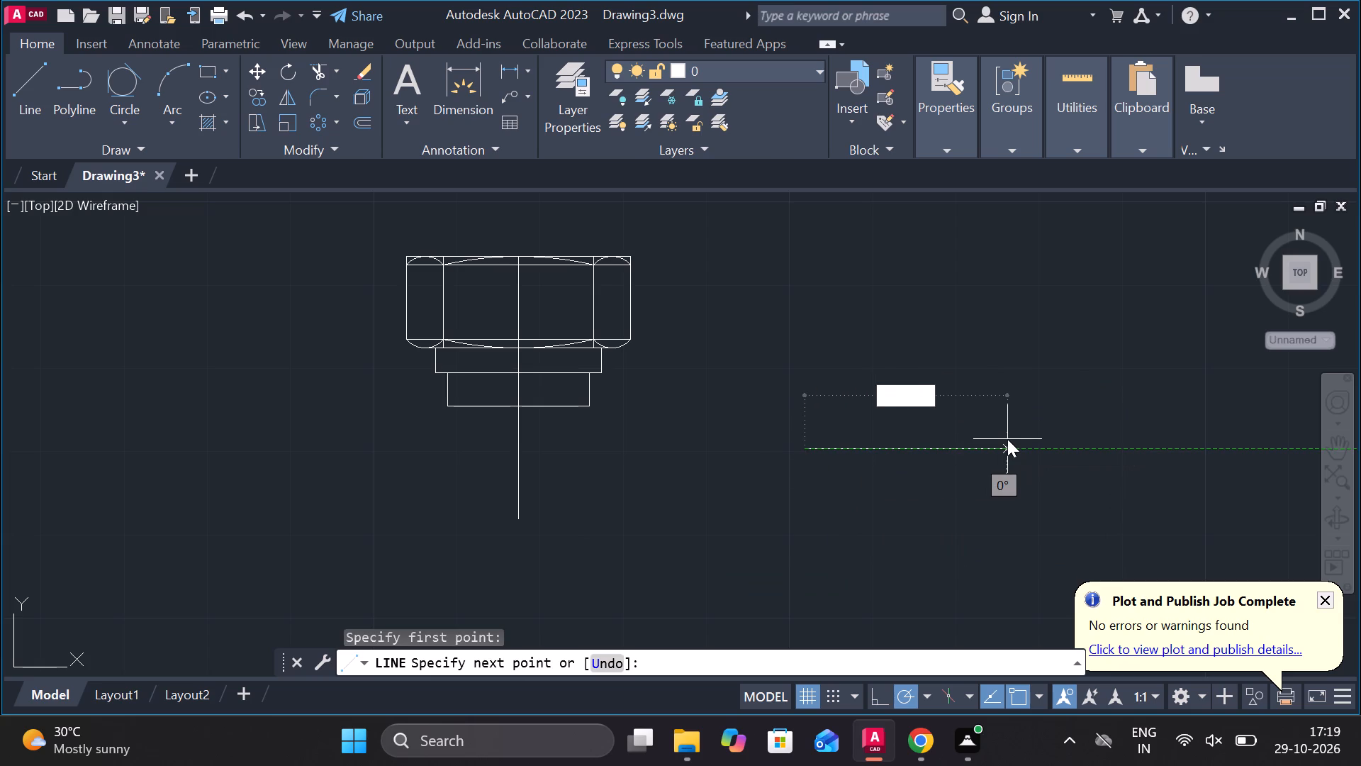
pyautogui.press('7')
pyautogui.press('Return')
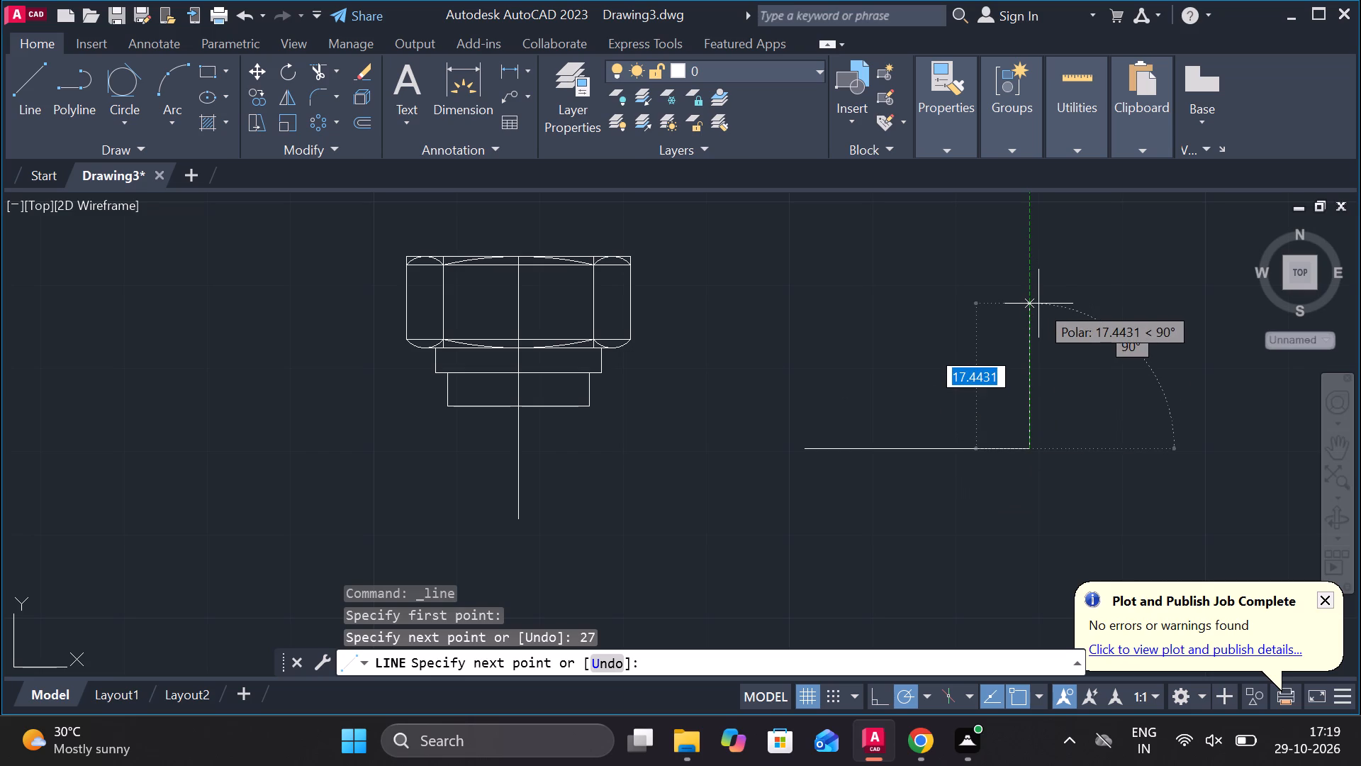
pyautogui.press('9')
pyautogui.press('Return')
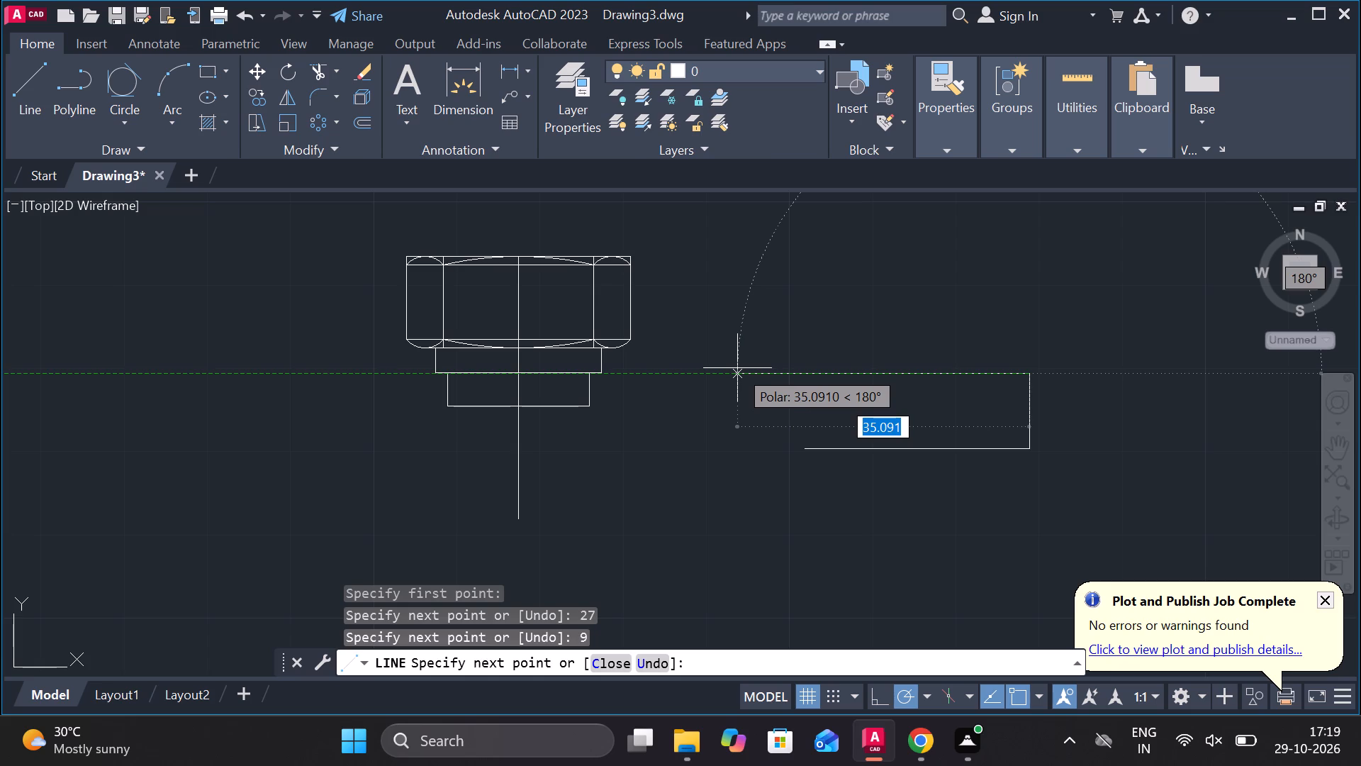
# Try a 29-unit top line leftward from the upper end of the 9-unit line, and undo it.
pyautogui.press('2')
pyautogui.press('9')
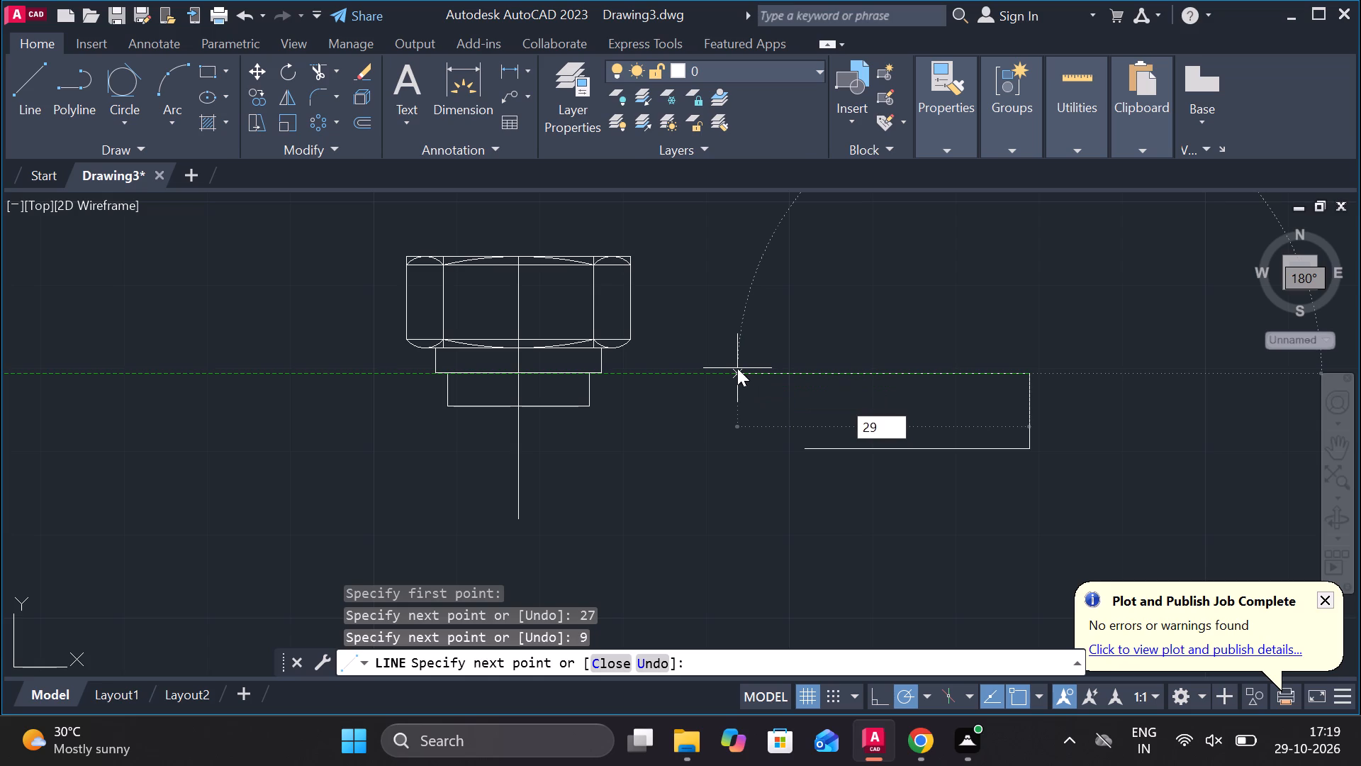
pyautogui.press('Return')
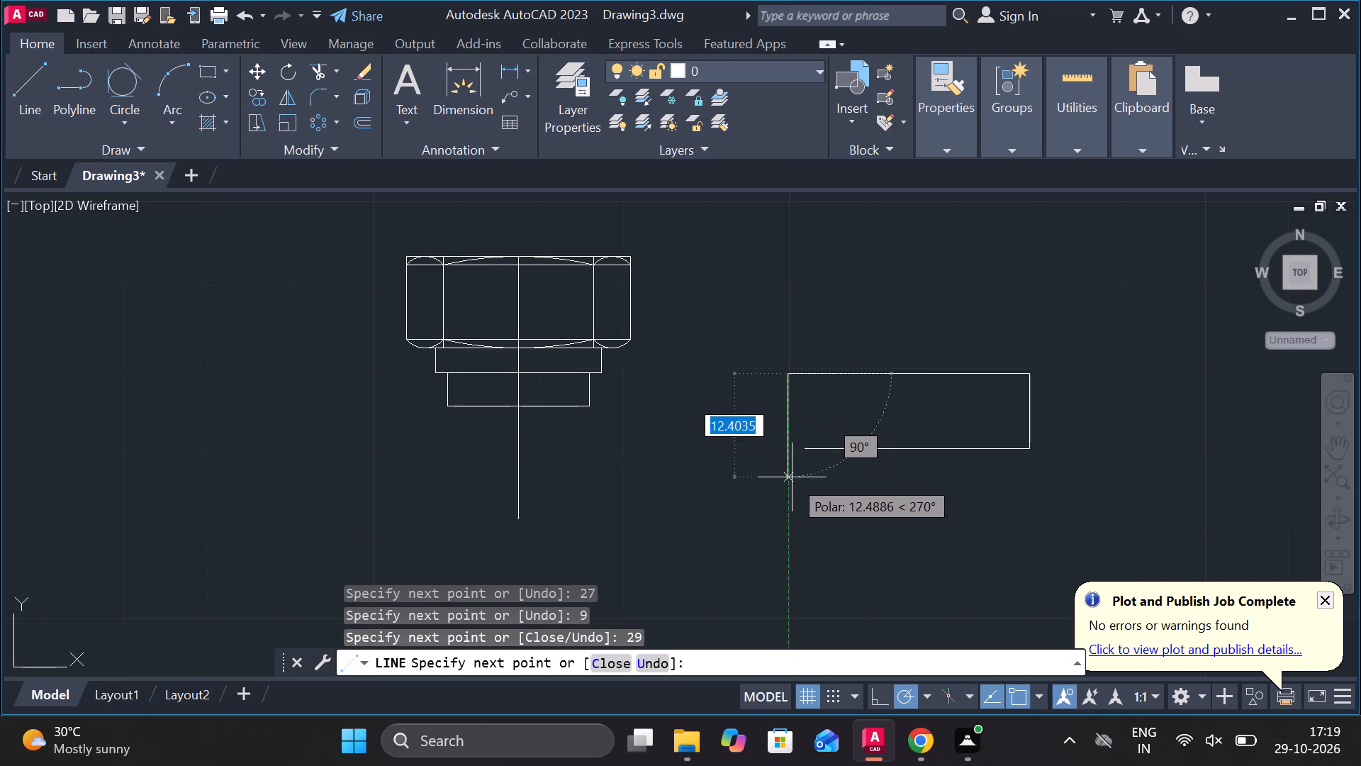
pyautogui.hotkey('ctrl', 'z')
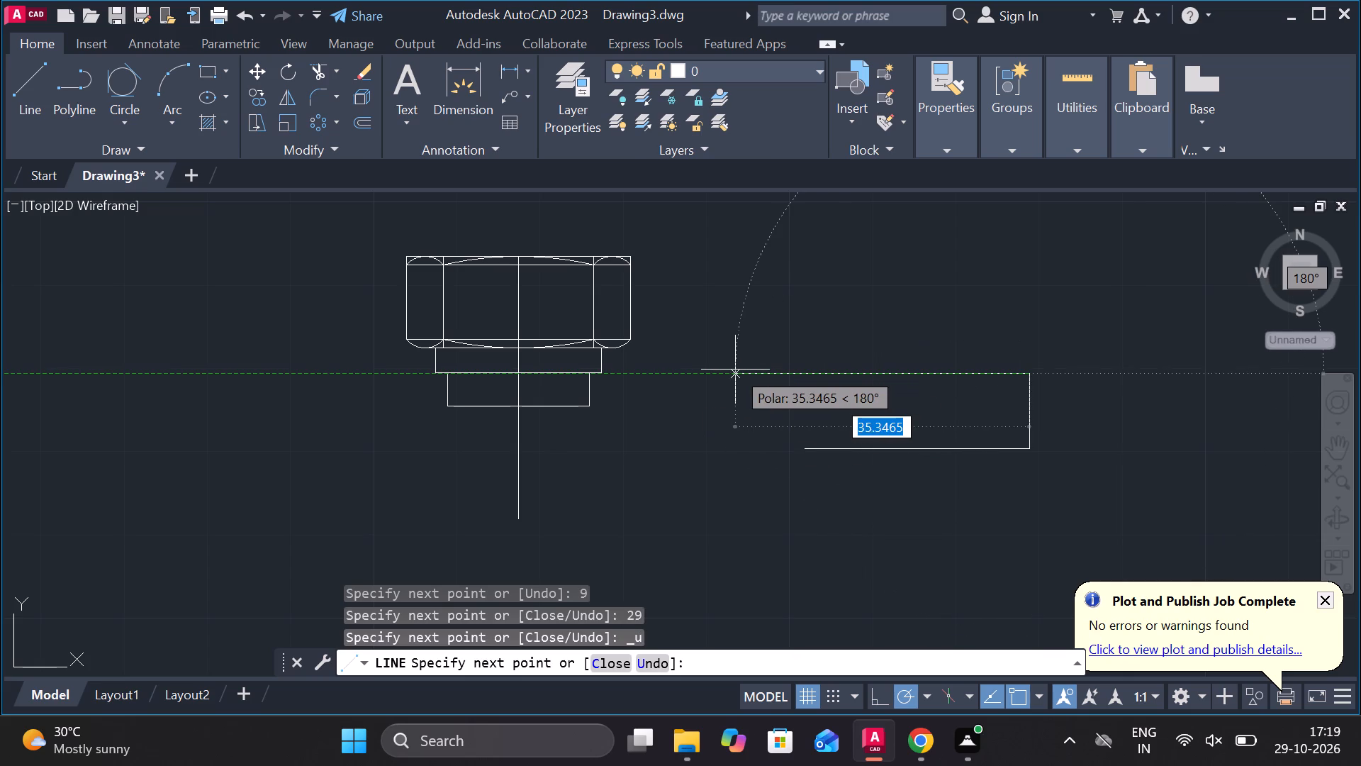
# Draw a 27-unit top line leftward and close the 27 by 9 rectangle down to its starting corner.
pyautogui.write('27')
pyautogui.press('Return')
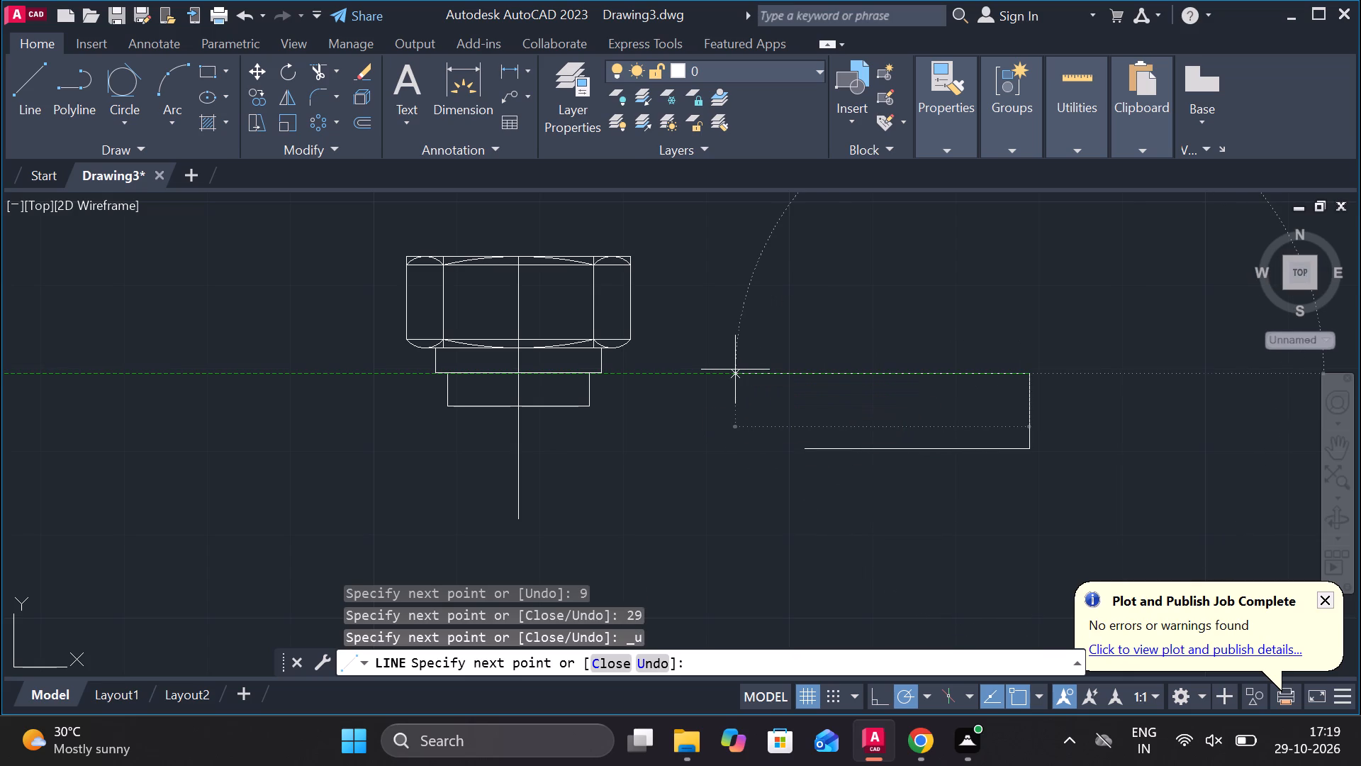
pyautogui.click(810, 440)
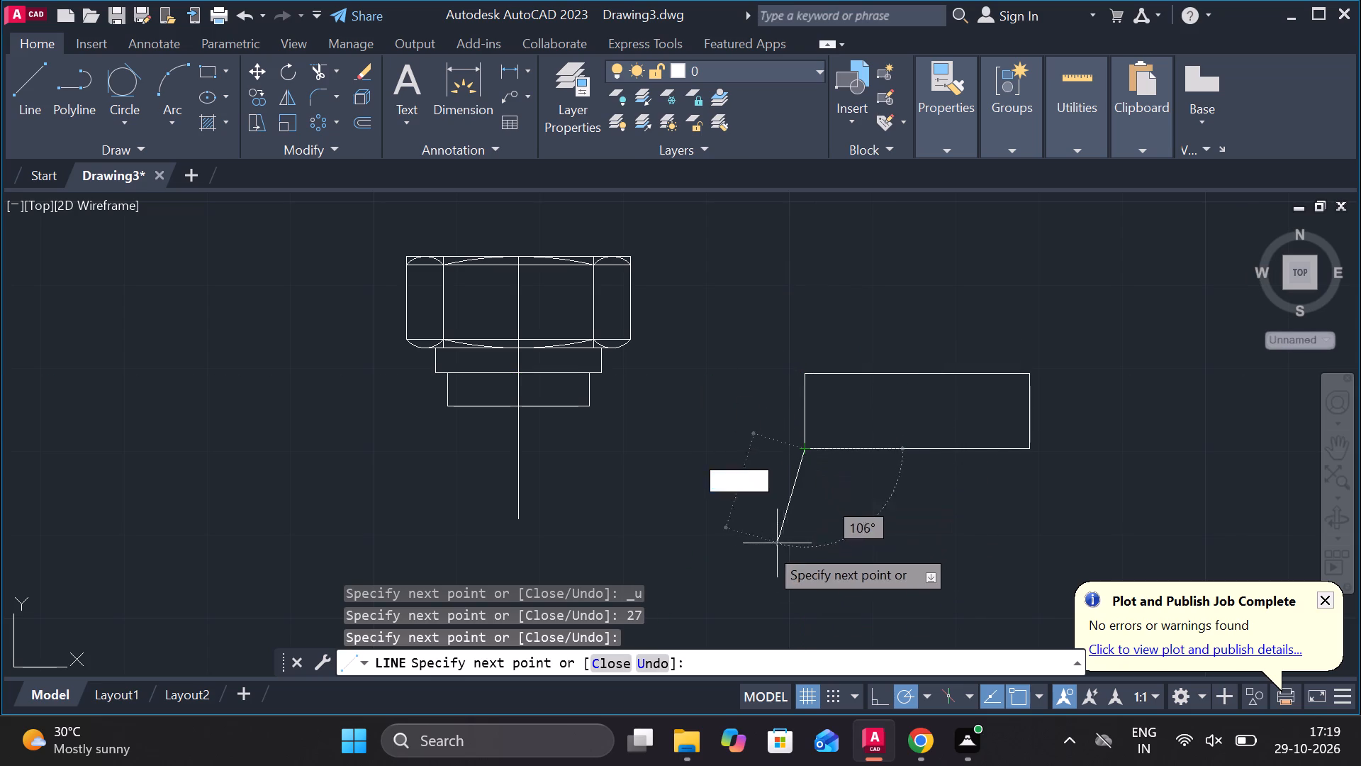
pyautogui.press('Escape')
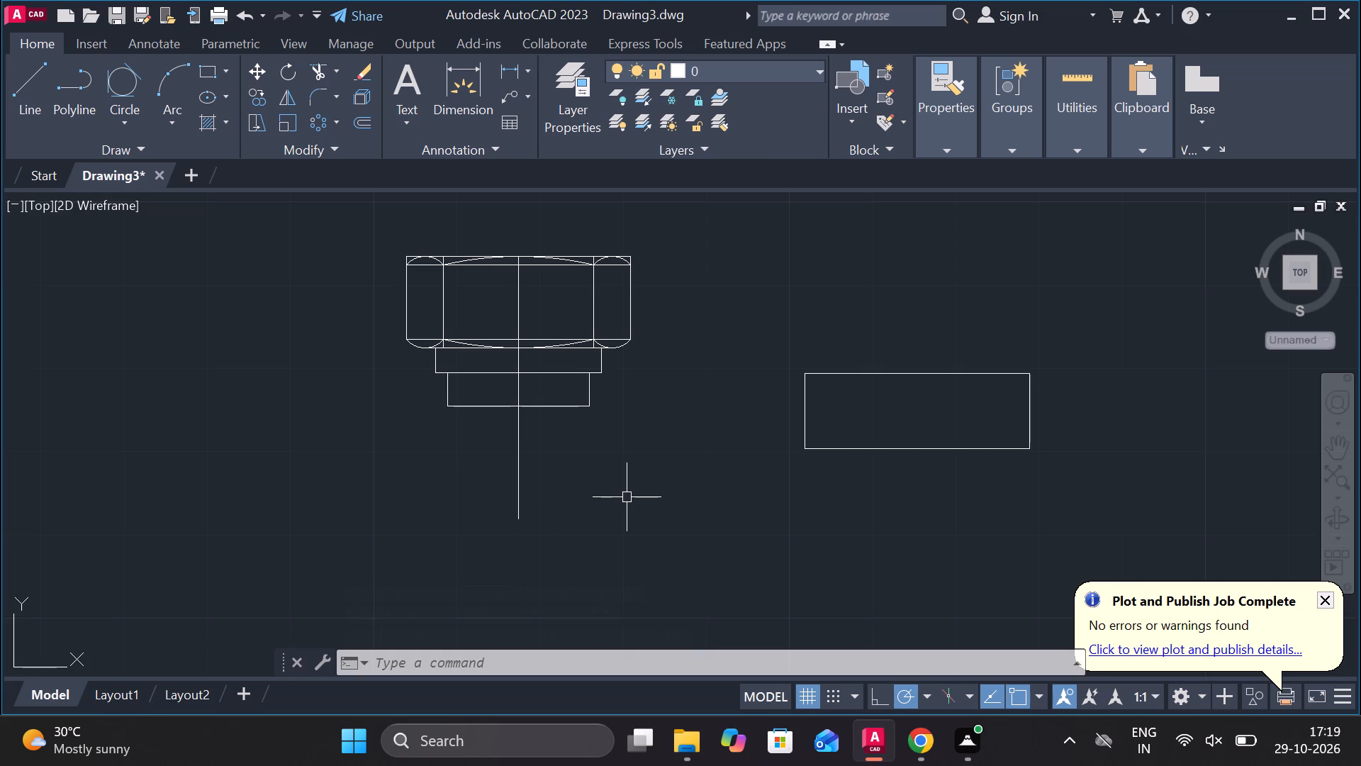
# Copy the 27 by 9 rectangle's right edge 3.5 units inward to the left.
pyautogui.click(1026, 406)
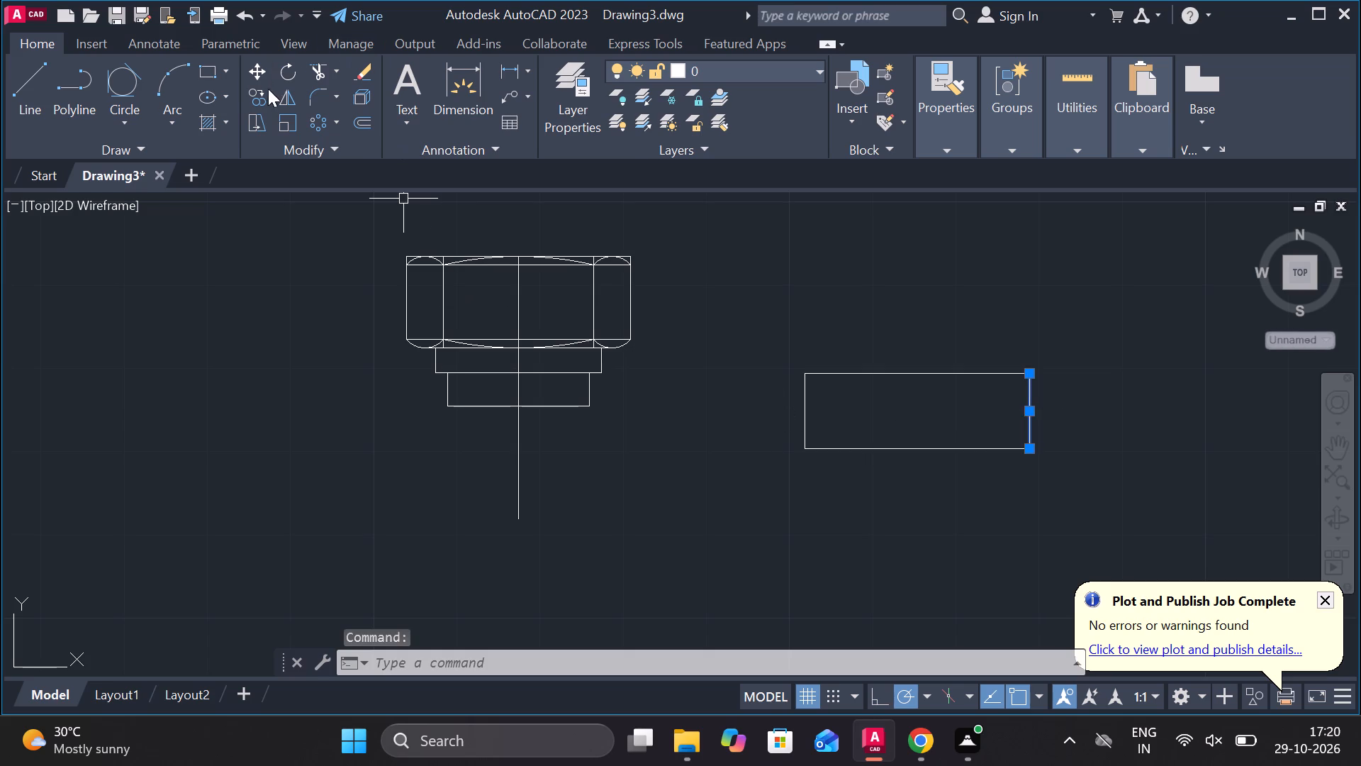
pyautogui.click(262, 96)
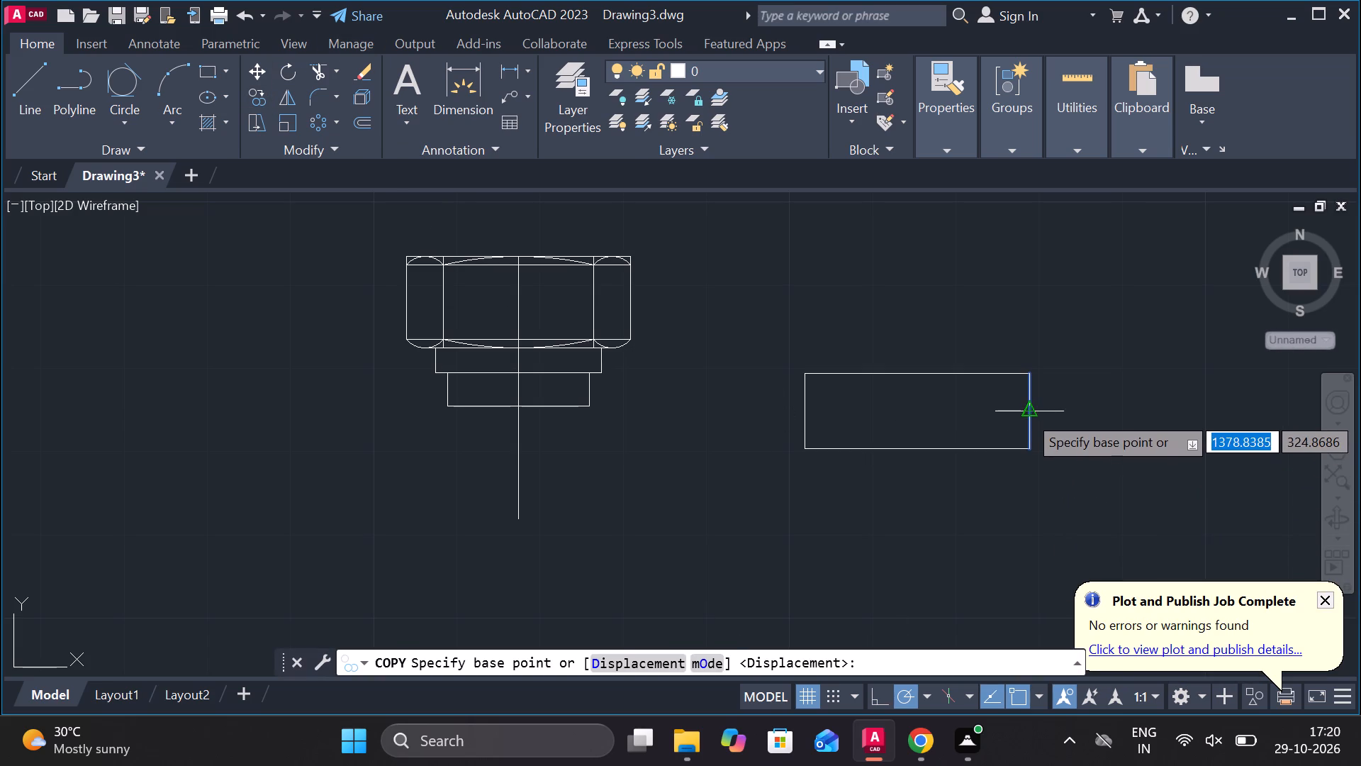
pyautogui.click(1026, 413)
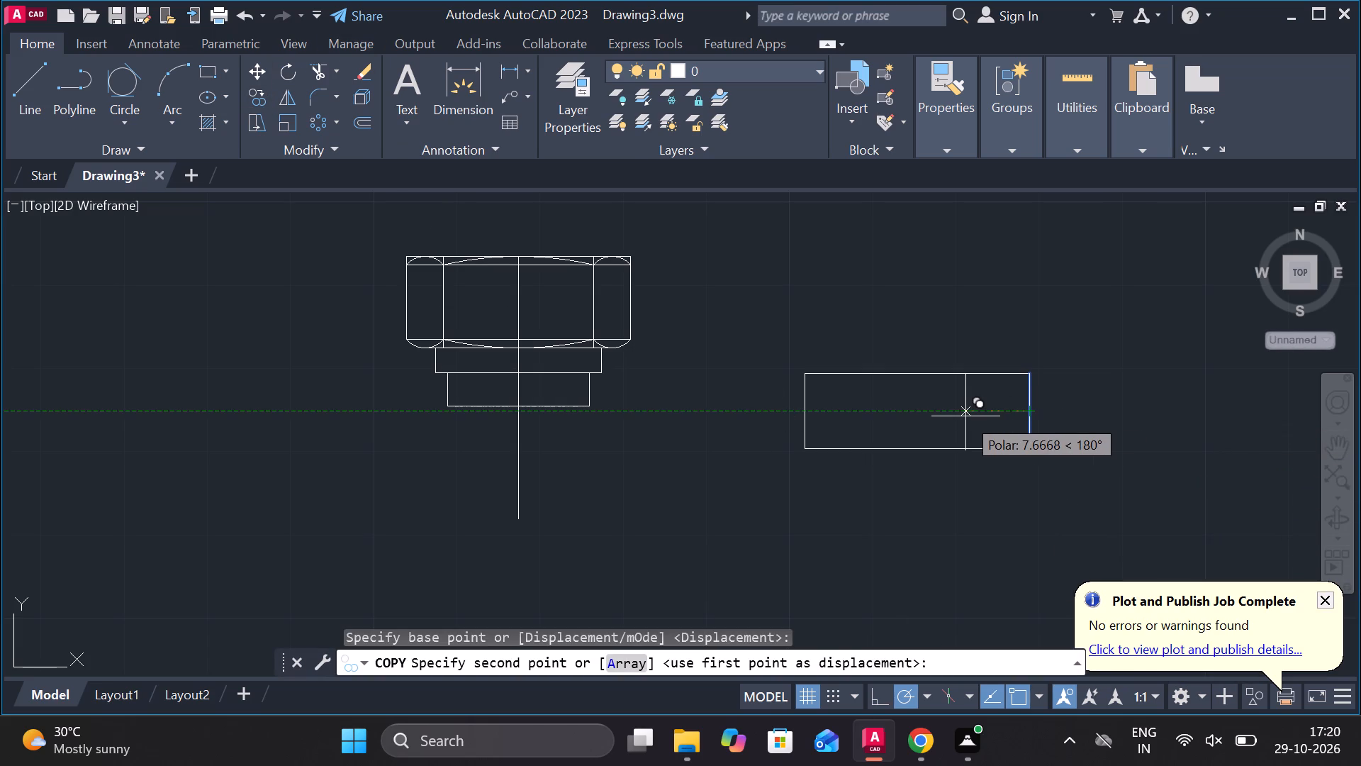
pyautogui.press('3')
pyautogui.write('.5')
pyautogui.press('Return')
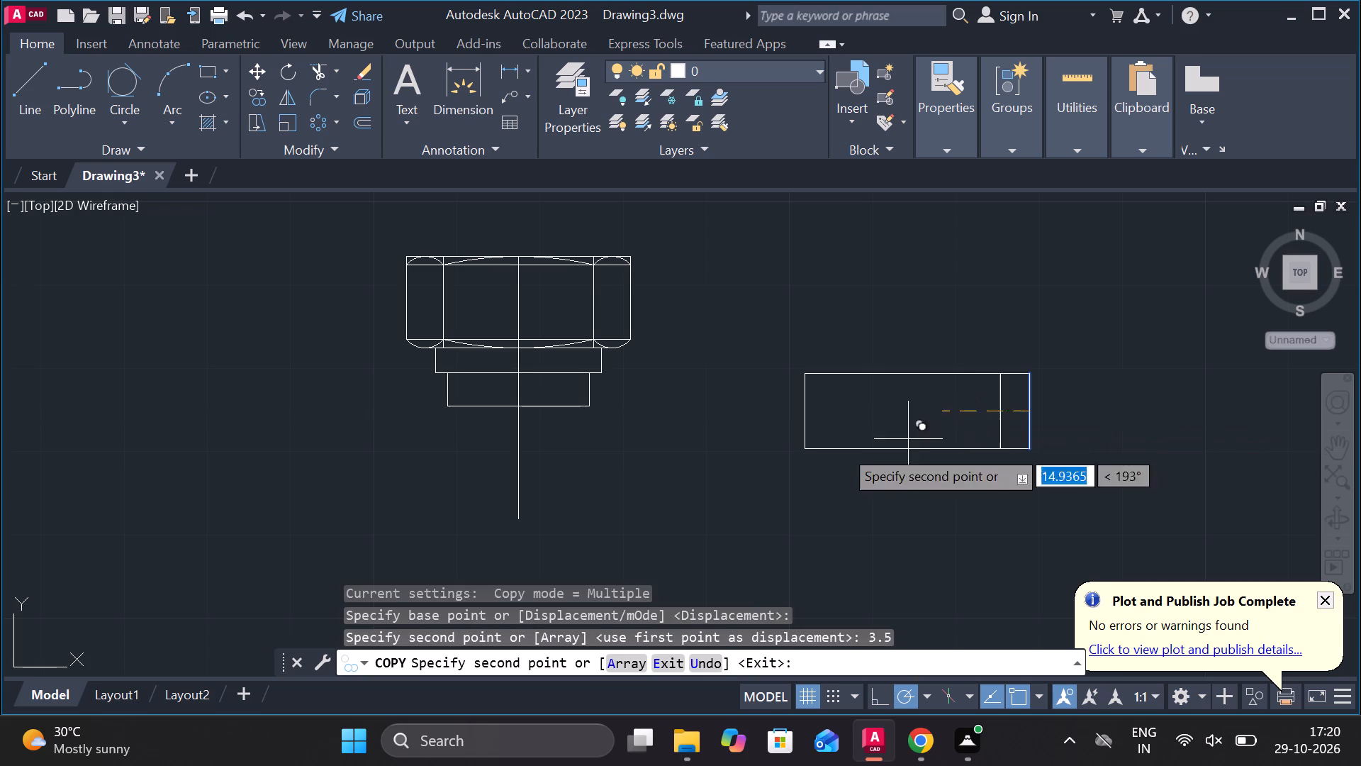
pyautogui.press('Escape')
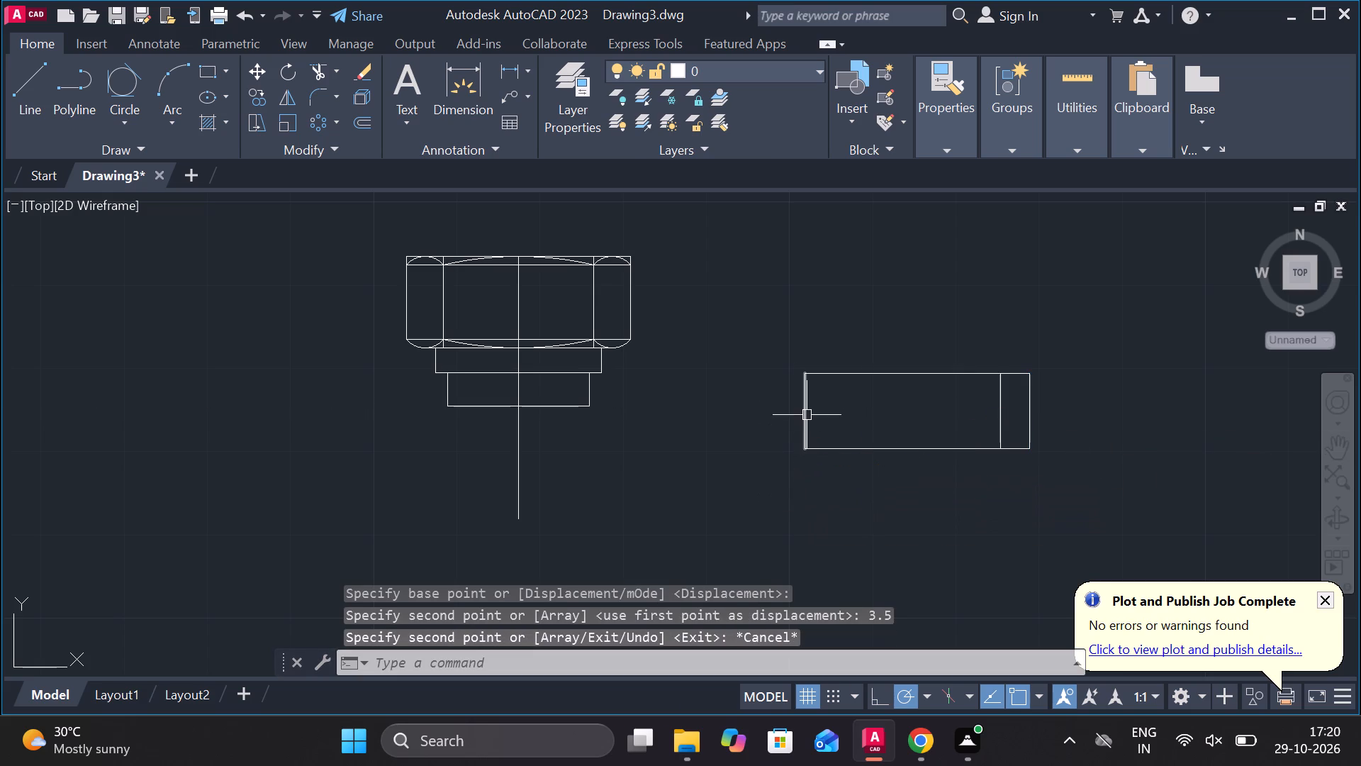
# Copy the rectangle's left edge 3.5 units inward to the right.
pyautogui.click(807, 415)
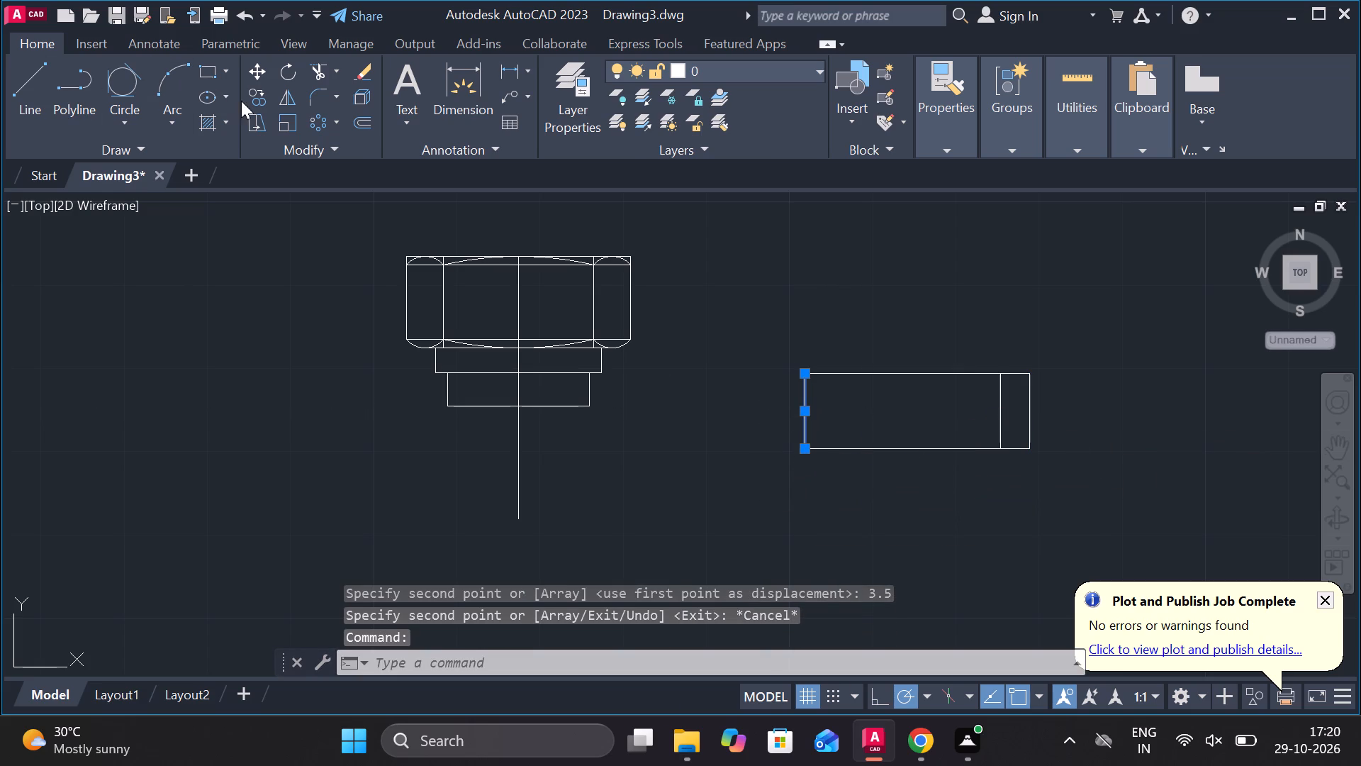
pyautogui.click(257, 95)
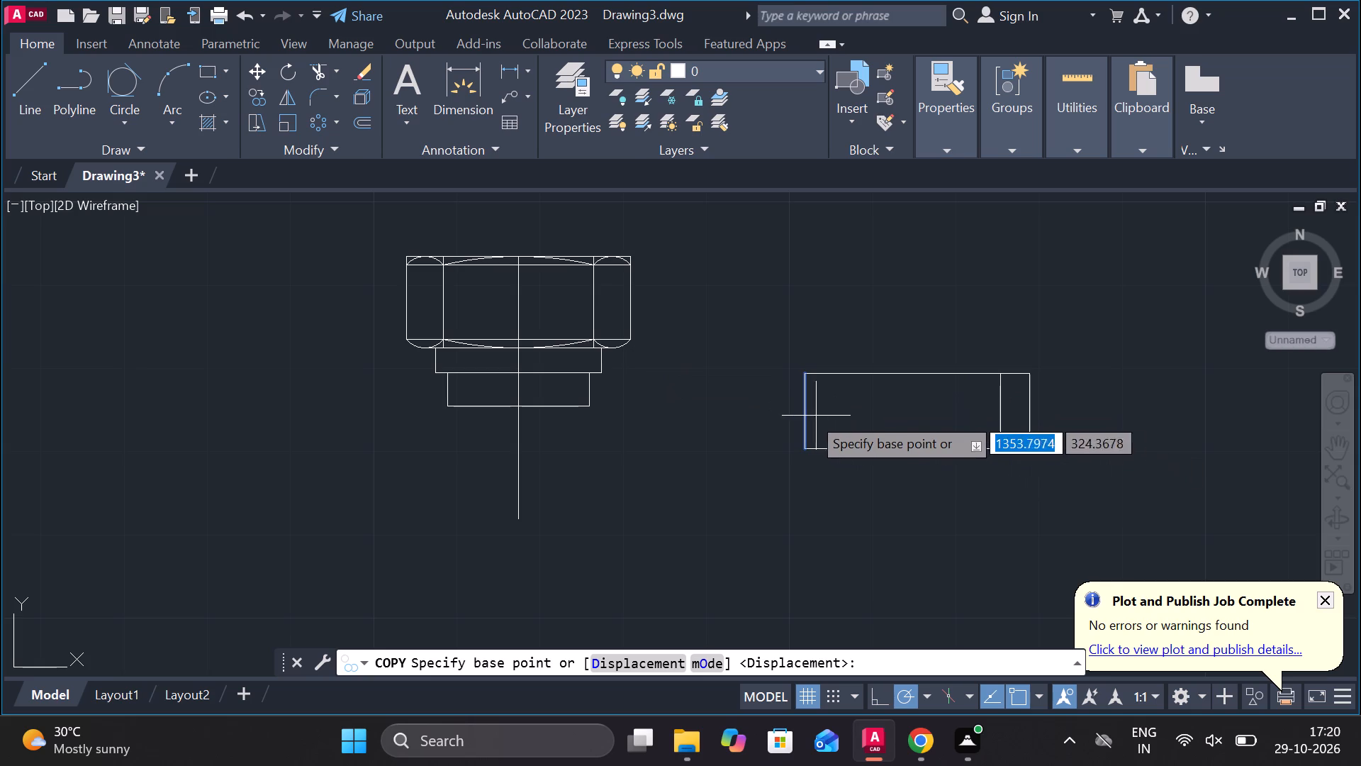
pyautogui.click(797, 411)
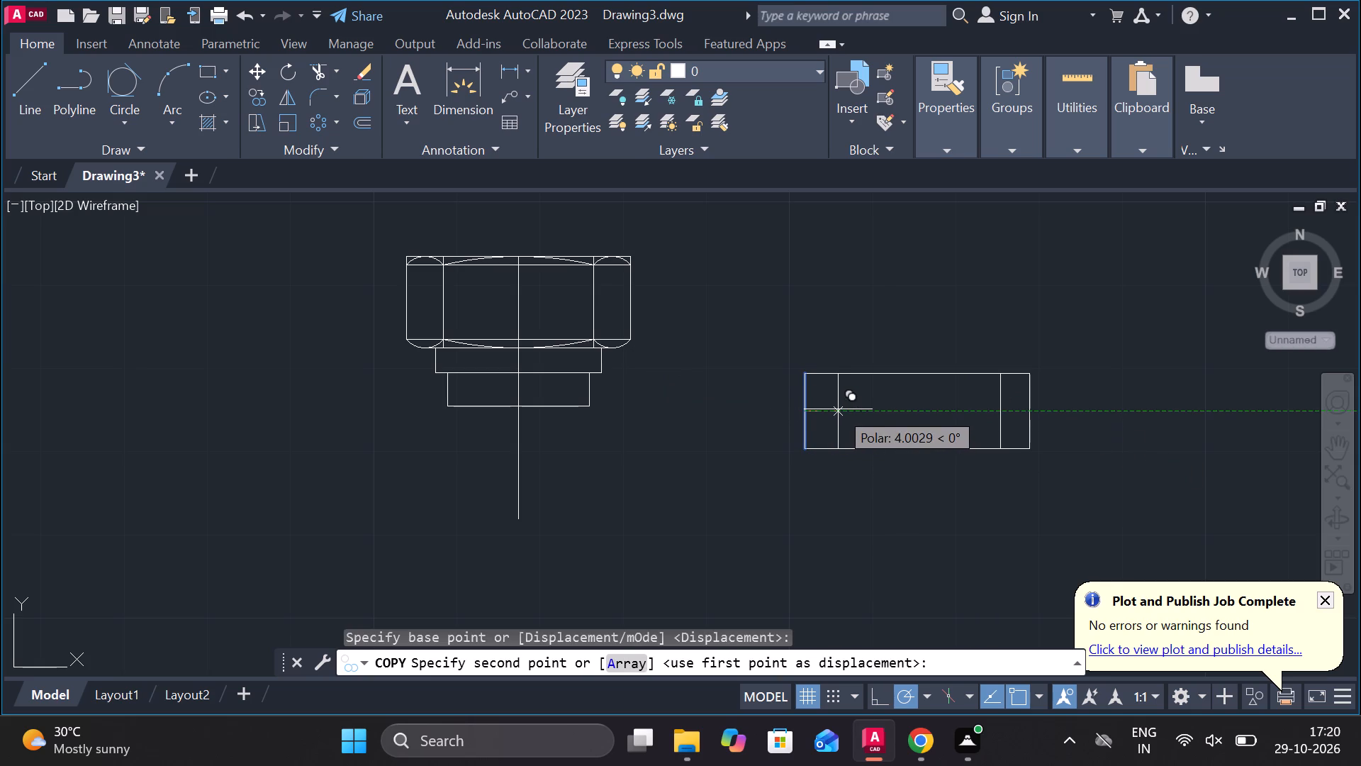
pyautogui.press('3')
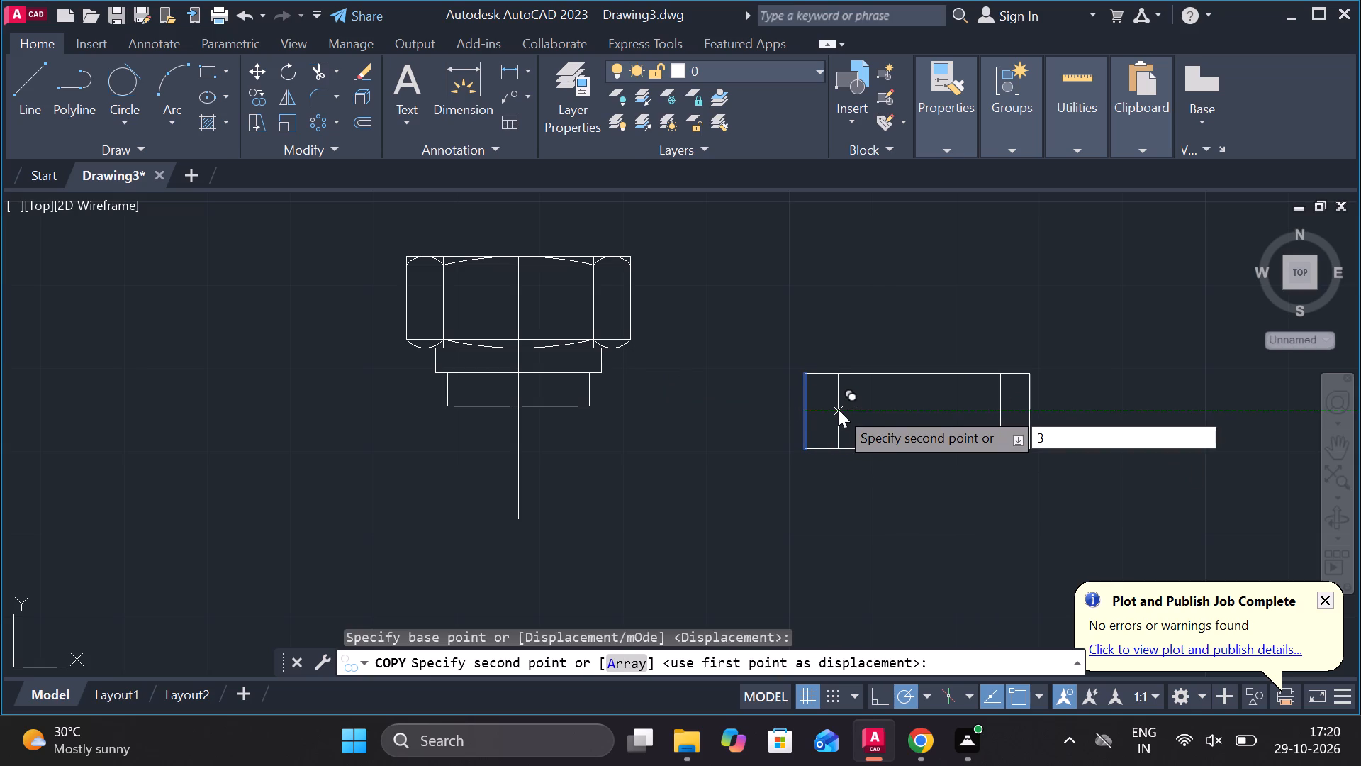
pyautogui.write('.5')
pyautogui.press('Return')
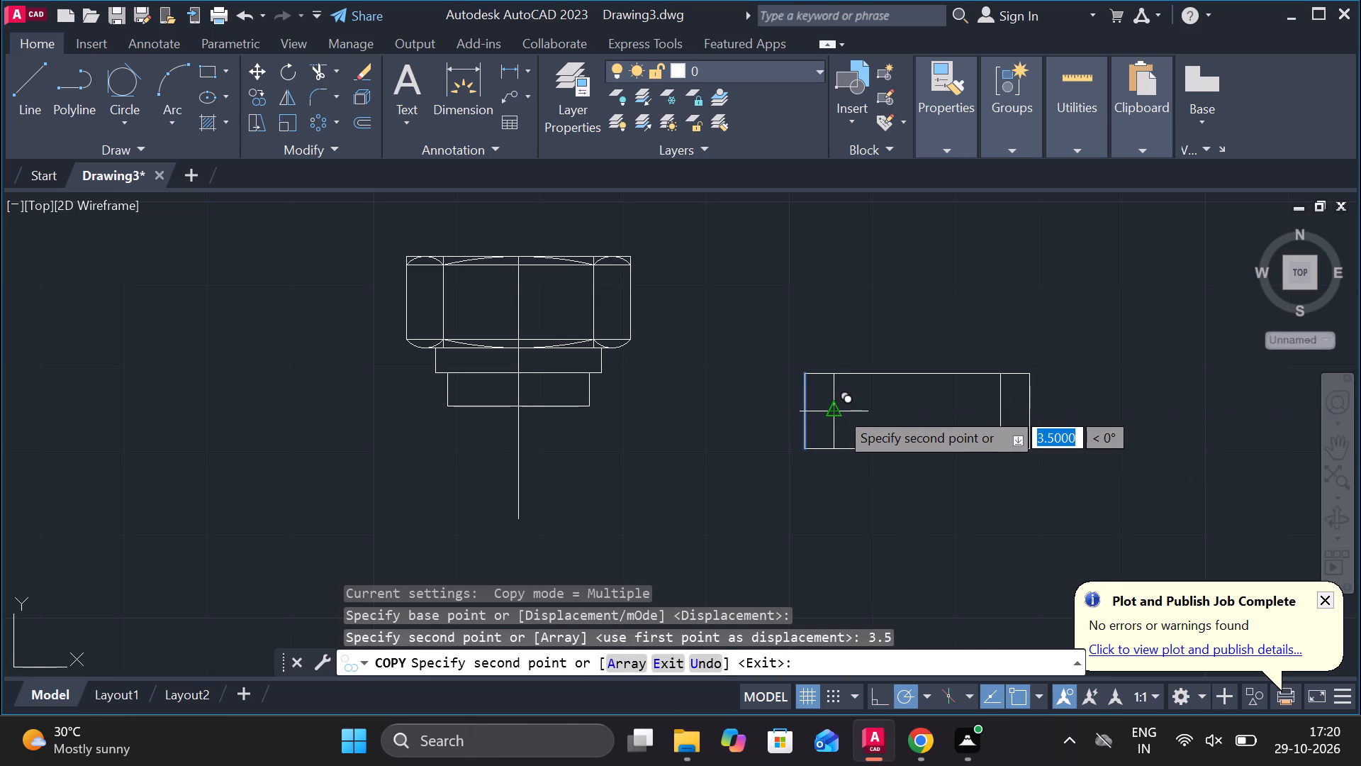
pyautogui.press('Escape')
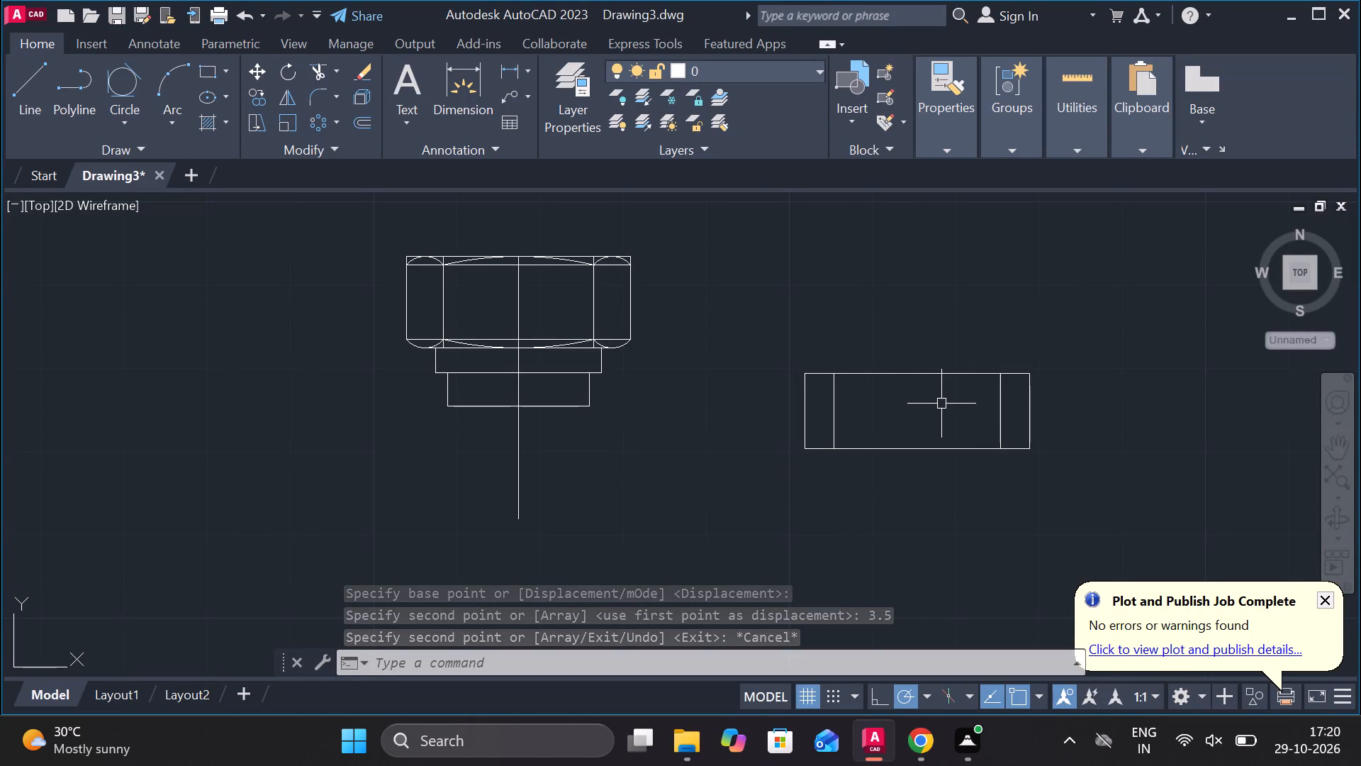
# Copy the rectangle's top edge 1 unit straight down.
pyautogui.scroll(2, 939, 418)
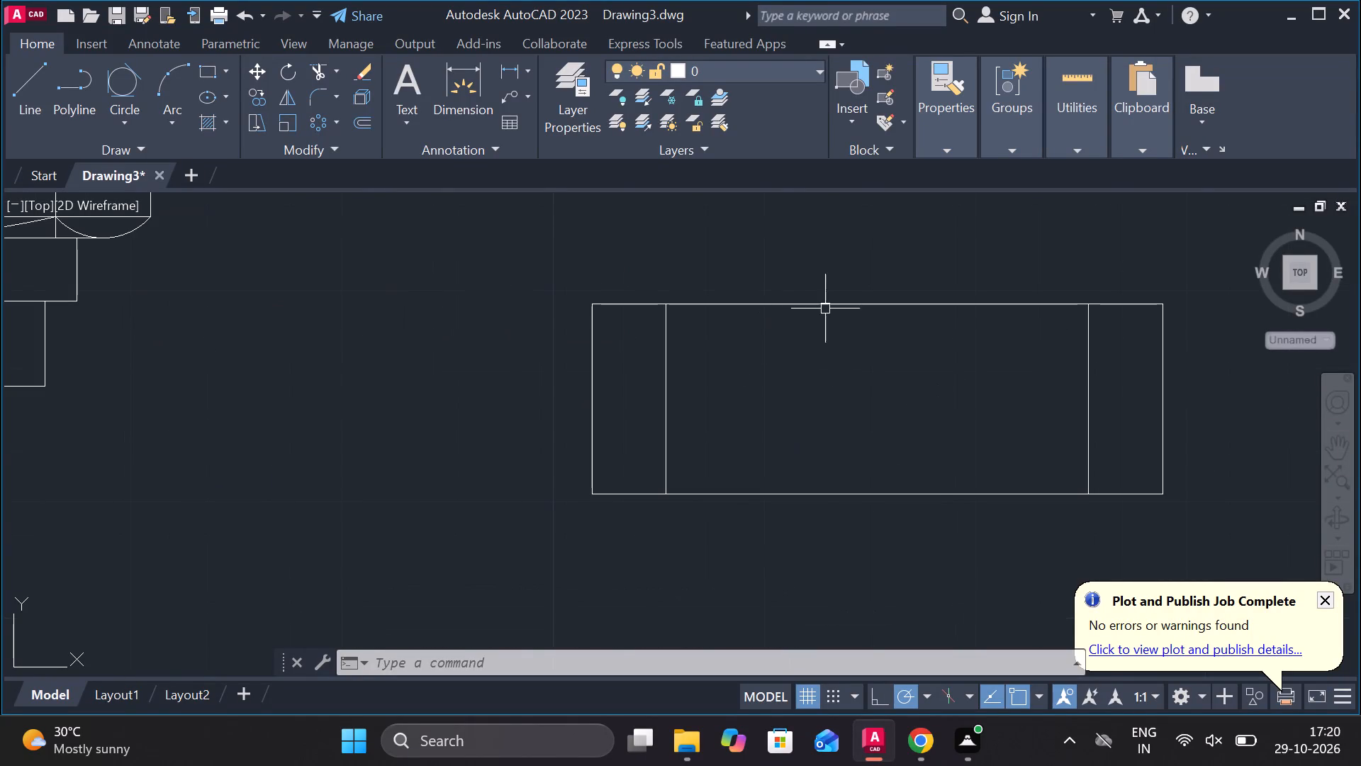
pyautogui.click(829, 309)
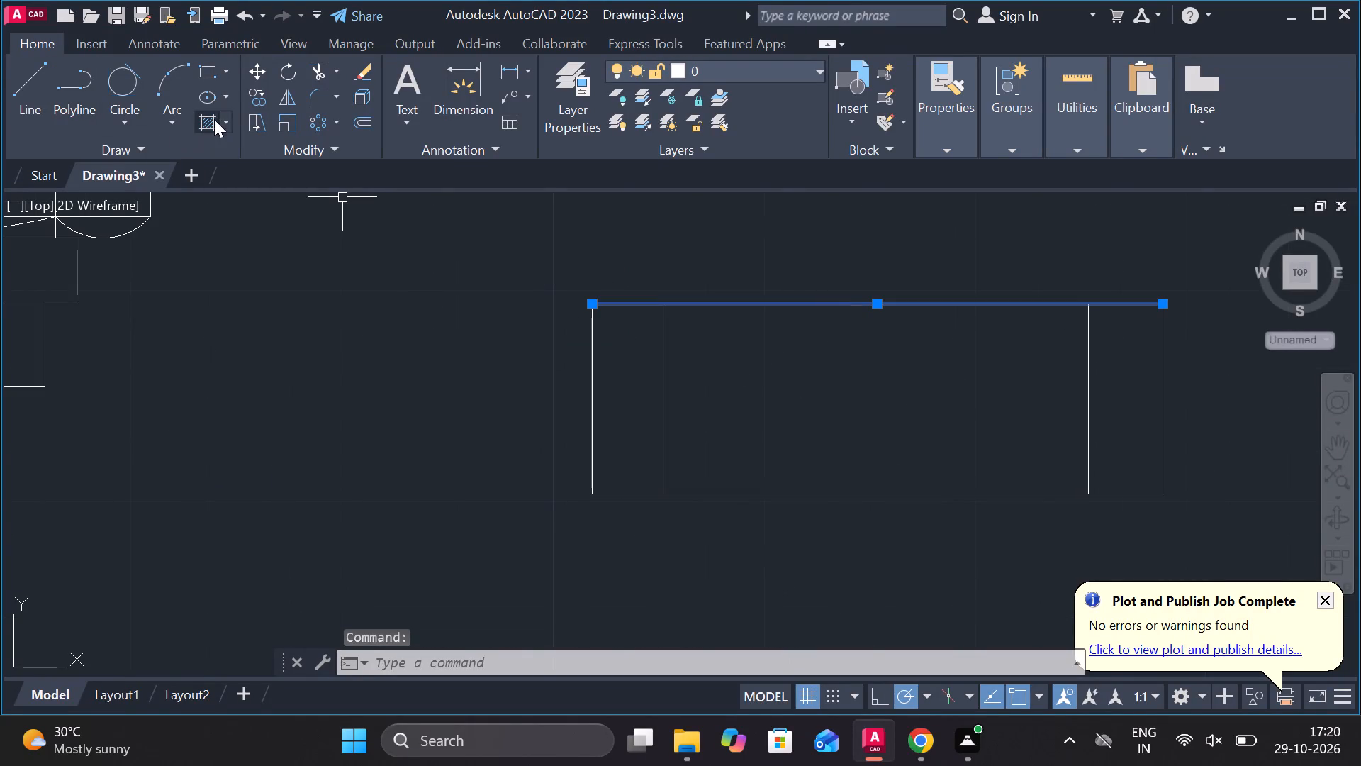
pyautogui.click(258, 96)
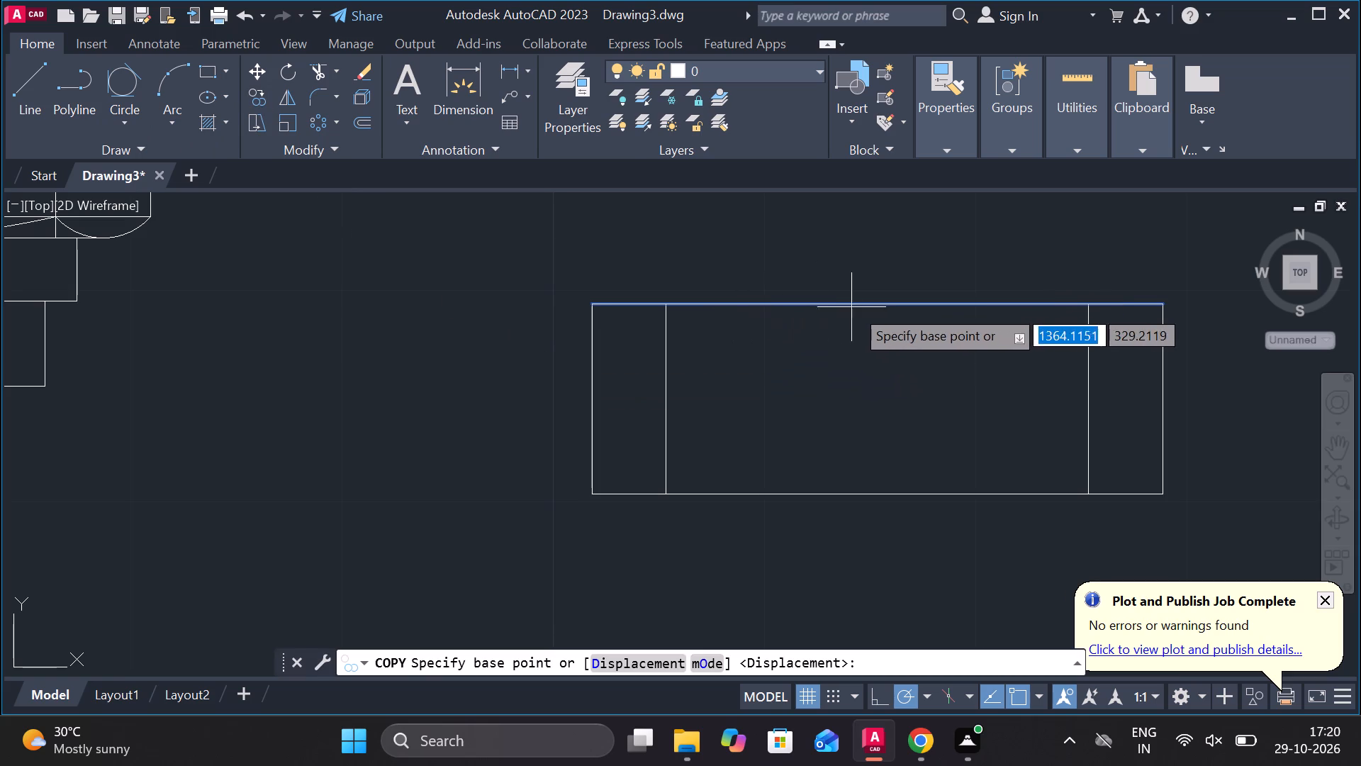
pyautogui.click(881, 306)
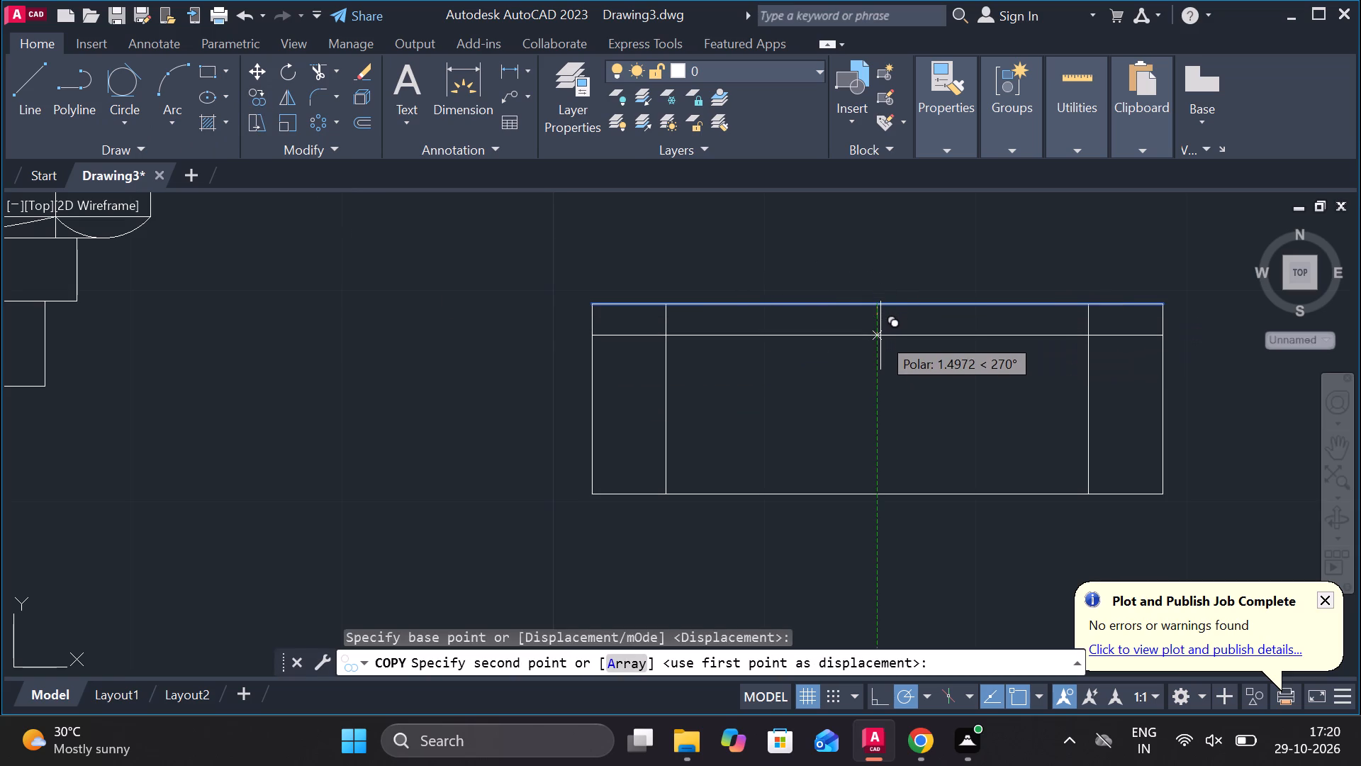
pyautogui.press('1')
pyautogui.press('Return')
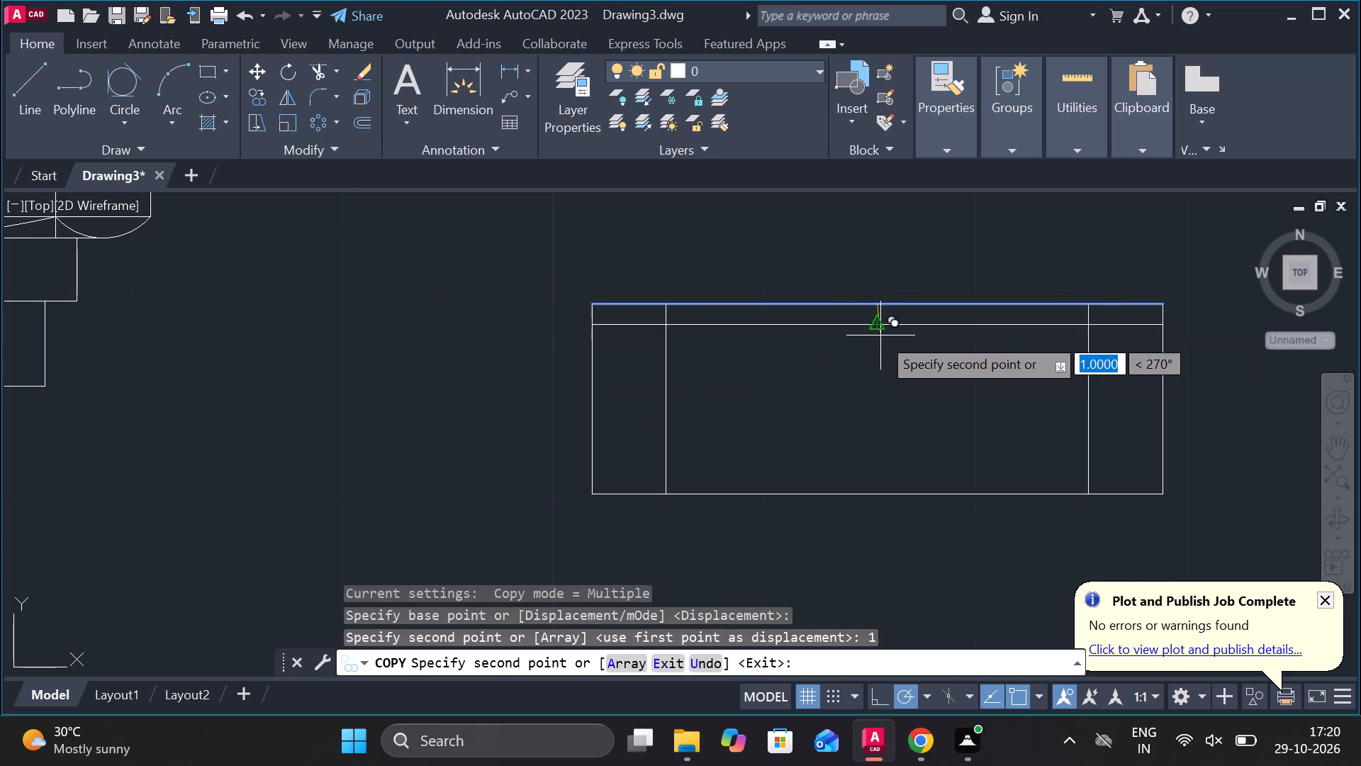
pyautogui.press('Escape')
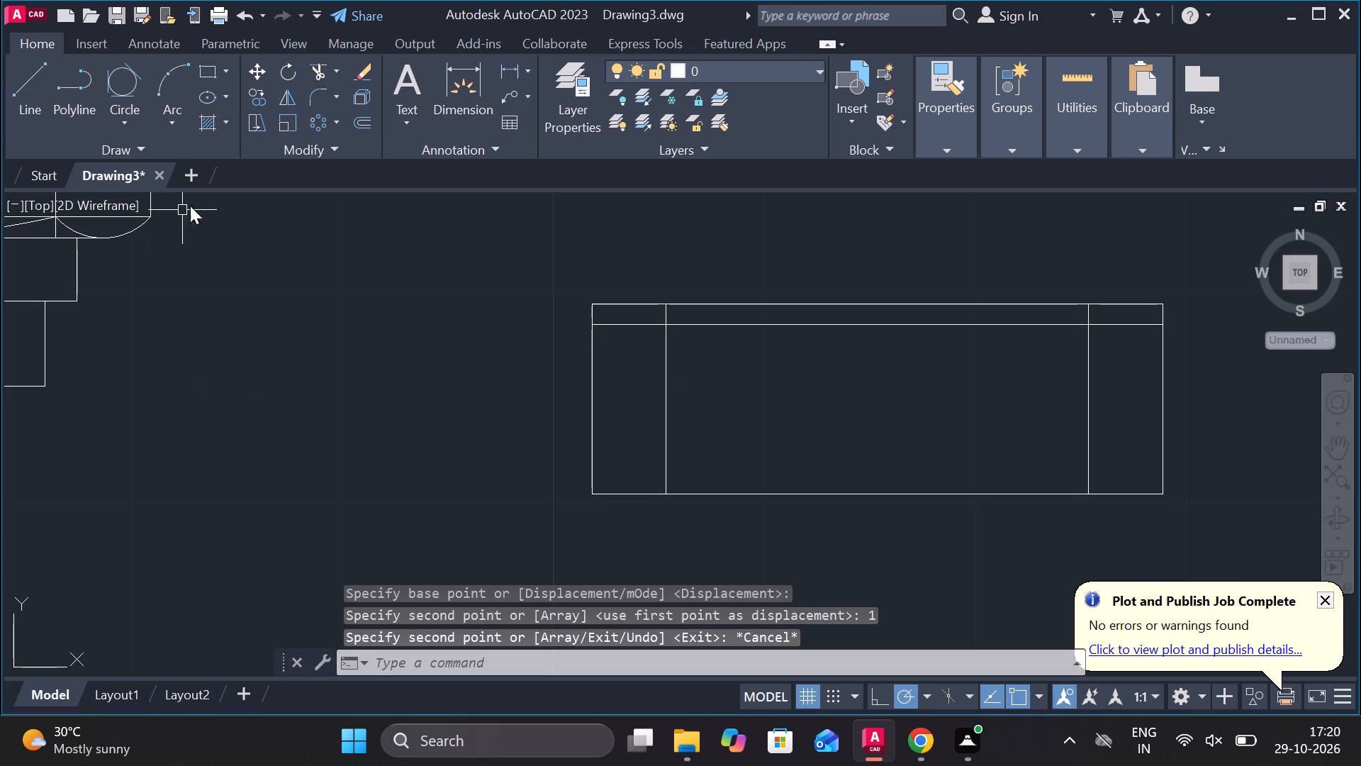
# Draw a three-point arc across the narrow left bay, rising from the 1-unit offset line to touch the top edge.
pyautogui.click(167, 84)
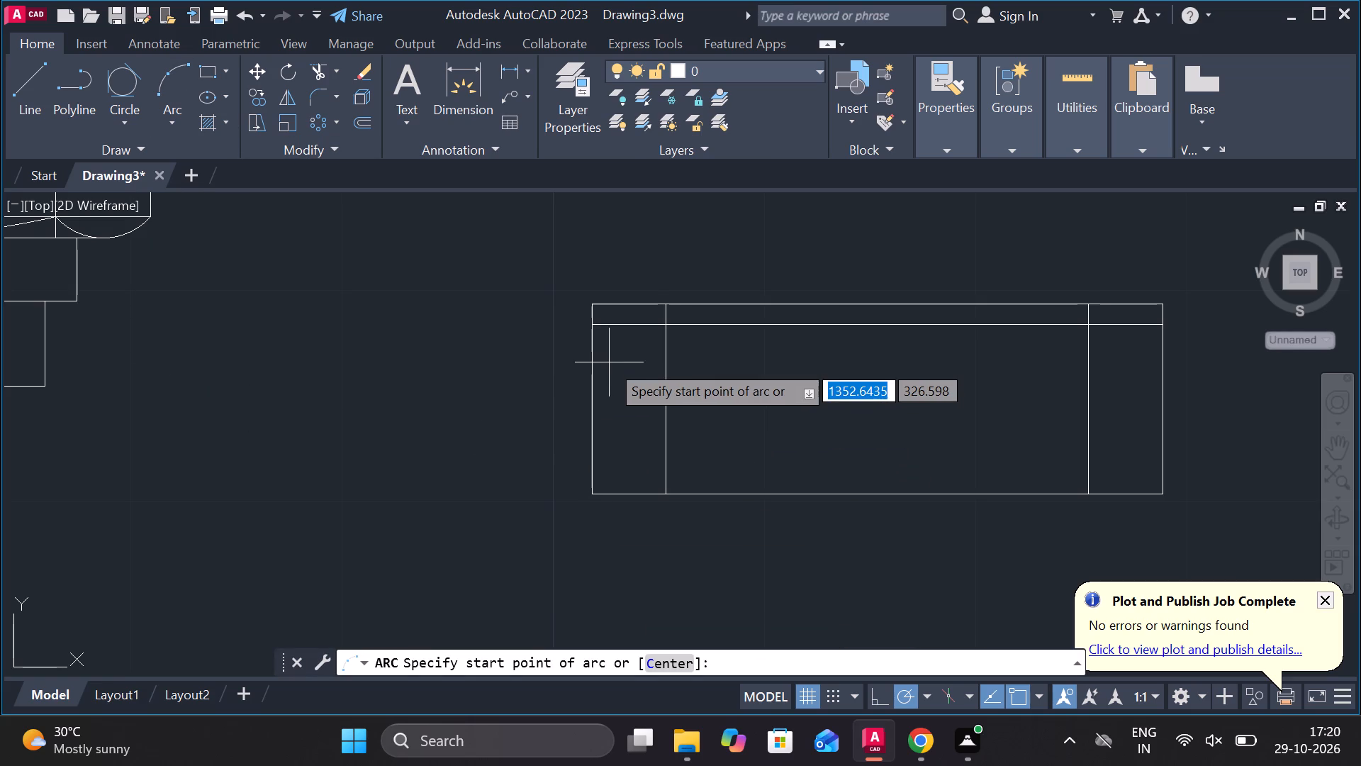
pyautogui.scroll(1, 610, 348)
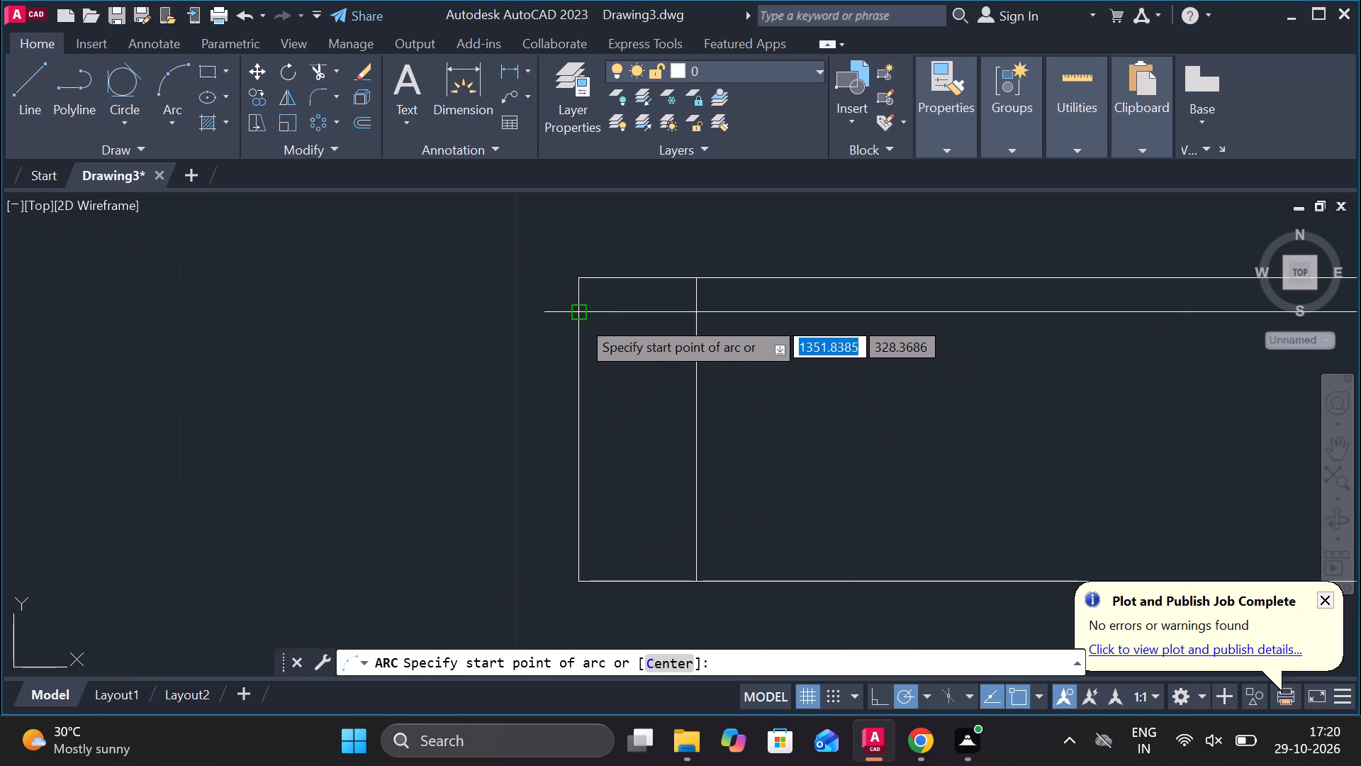
pyautogui.click(580, 314)
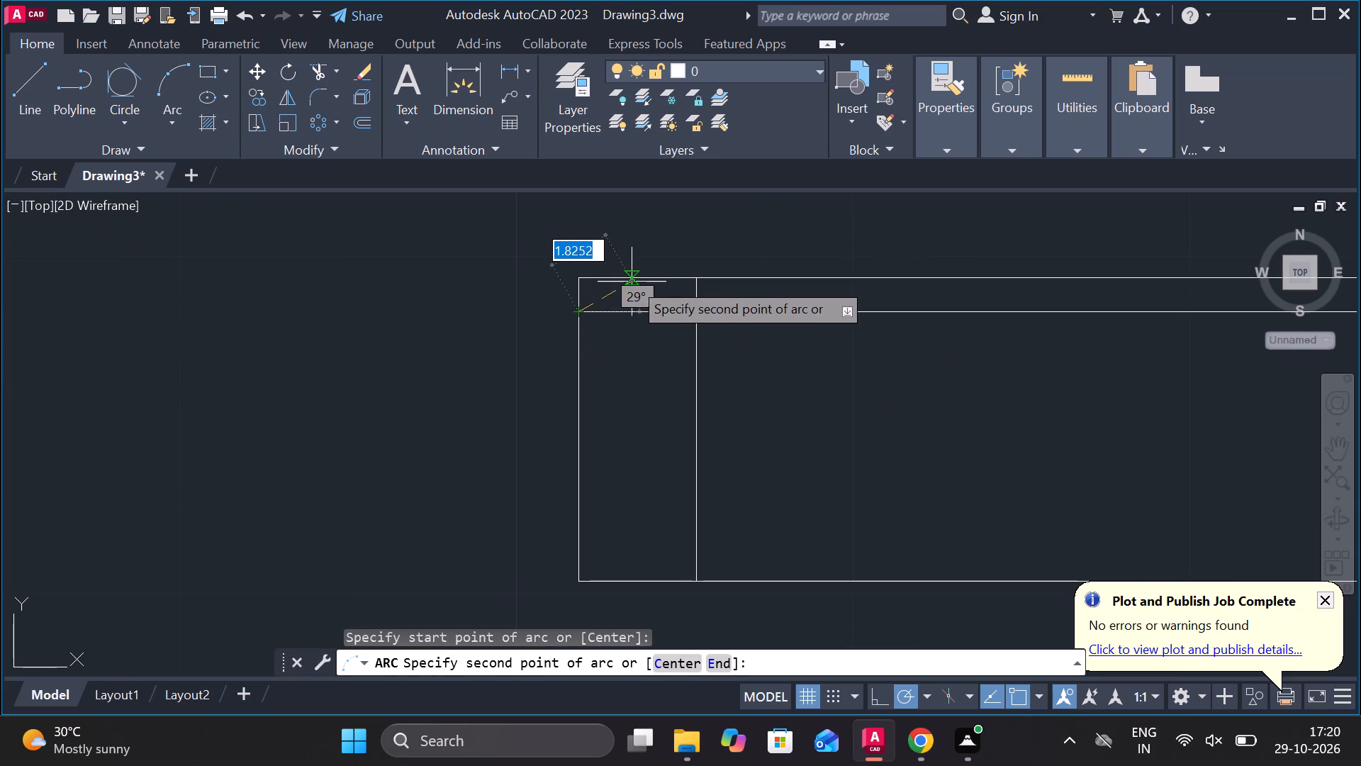
pyautogui.click(632, 280)
pyautogui.click(695, 317)
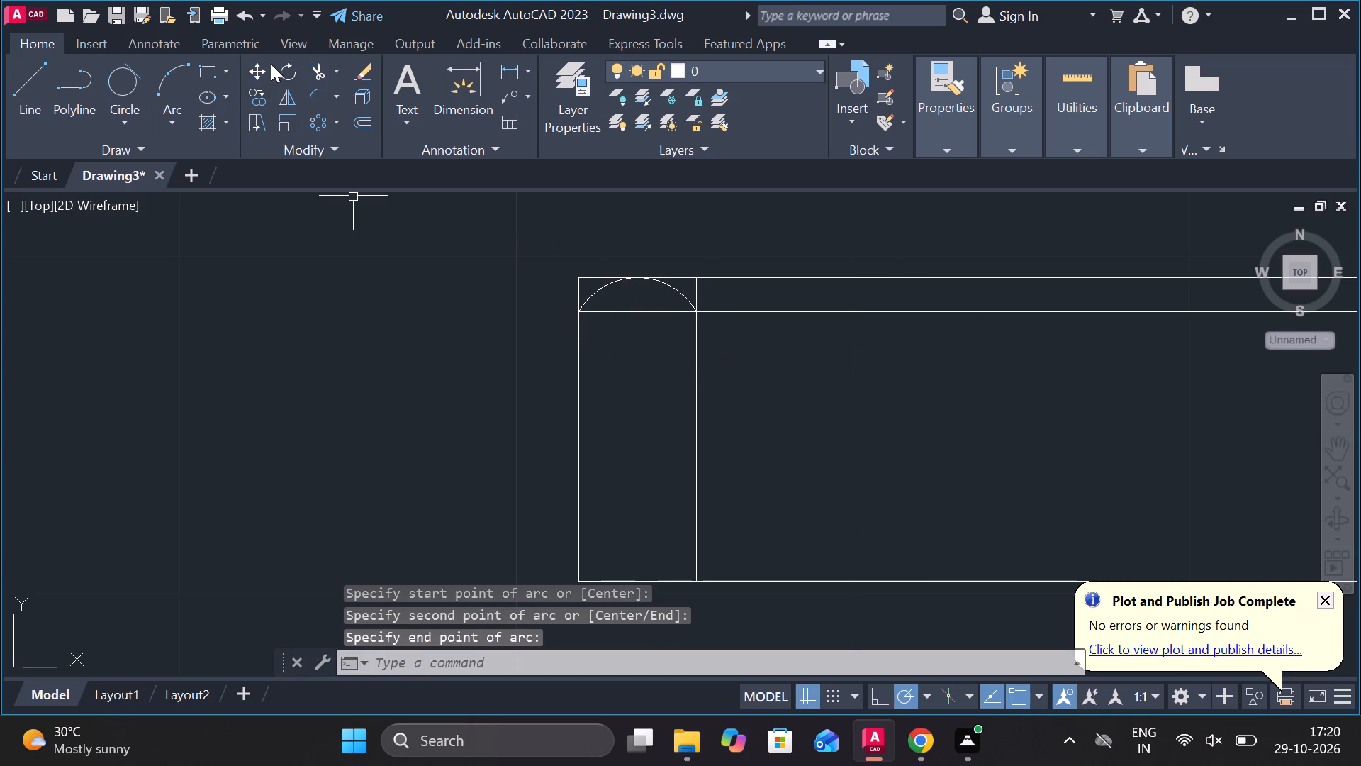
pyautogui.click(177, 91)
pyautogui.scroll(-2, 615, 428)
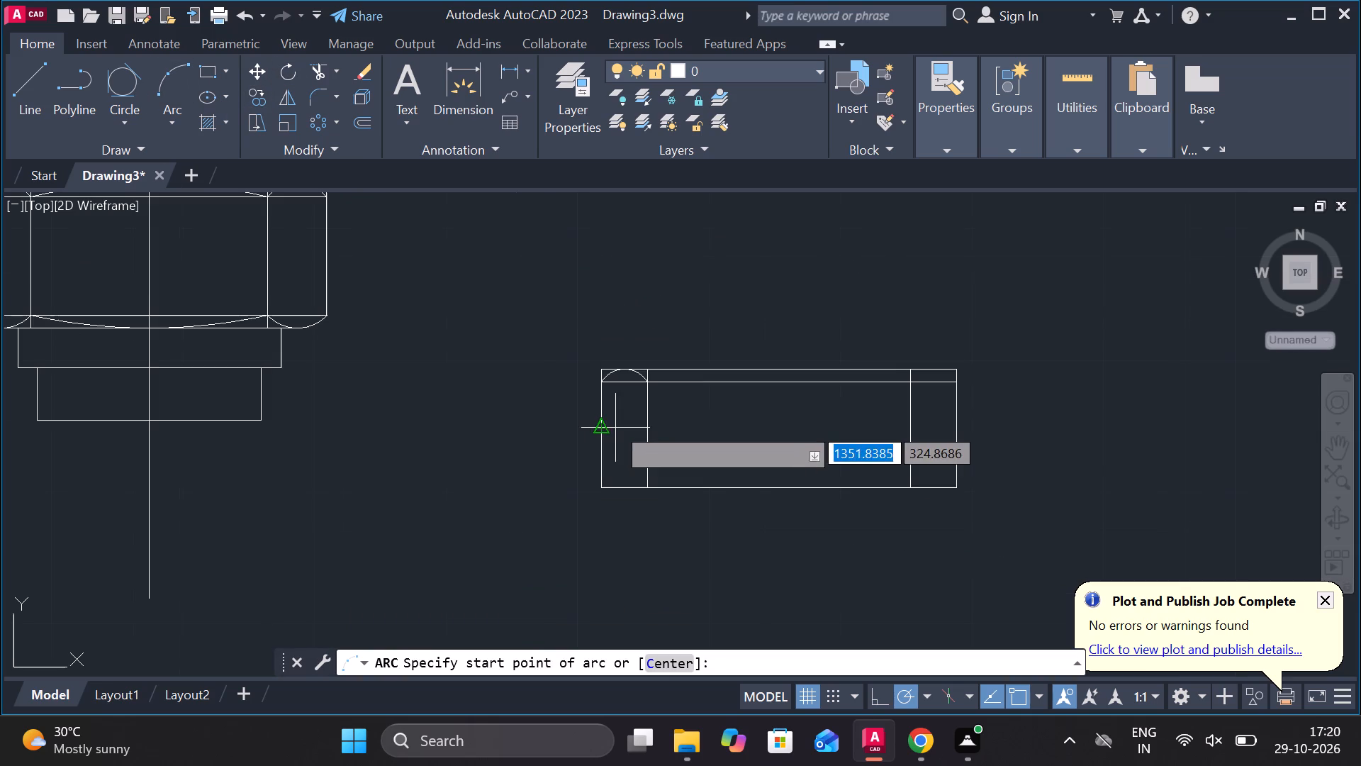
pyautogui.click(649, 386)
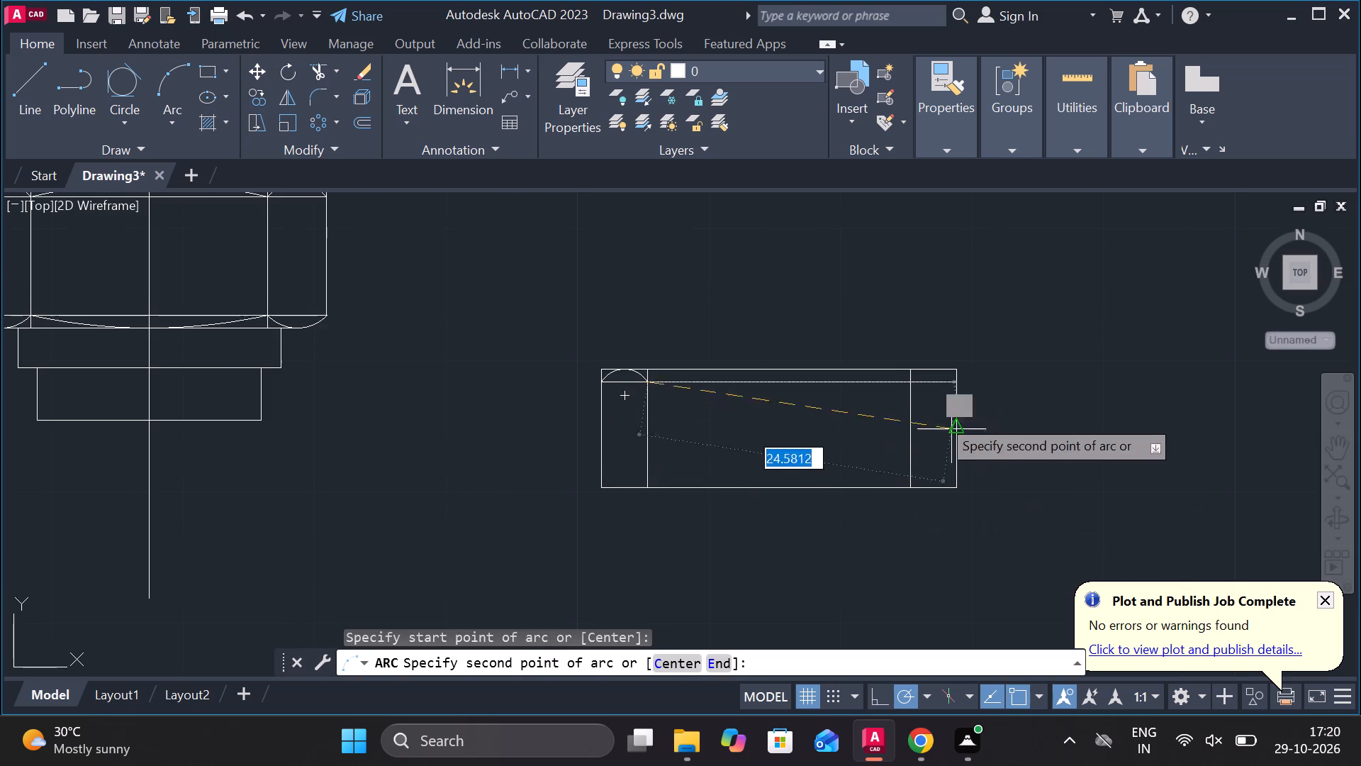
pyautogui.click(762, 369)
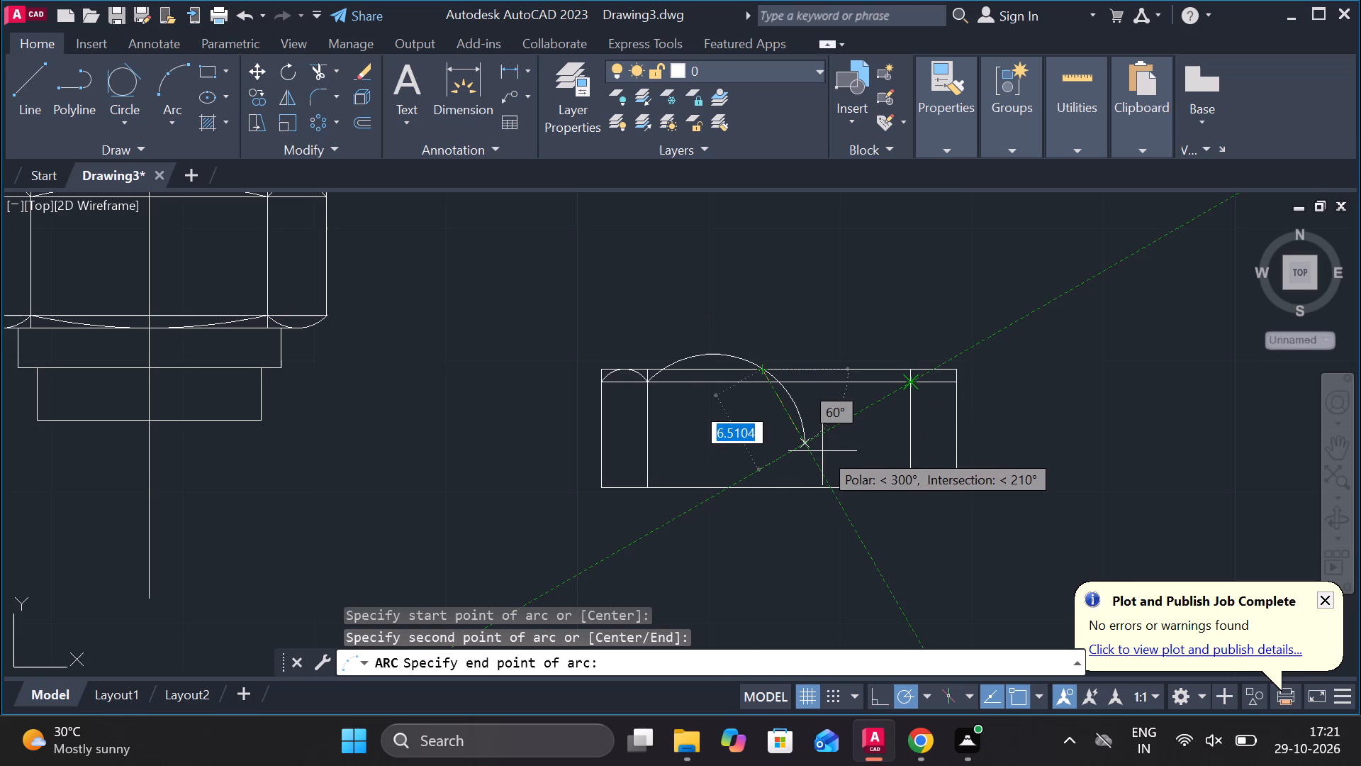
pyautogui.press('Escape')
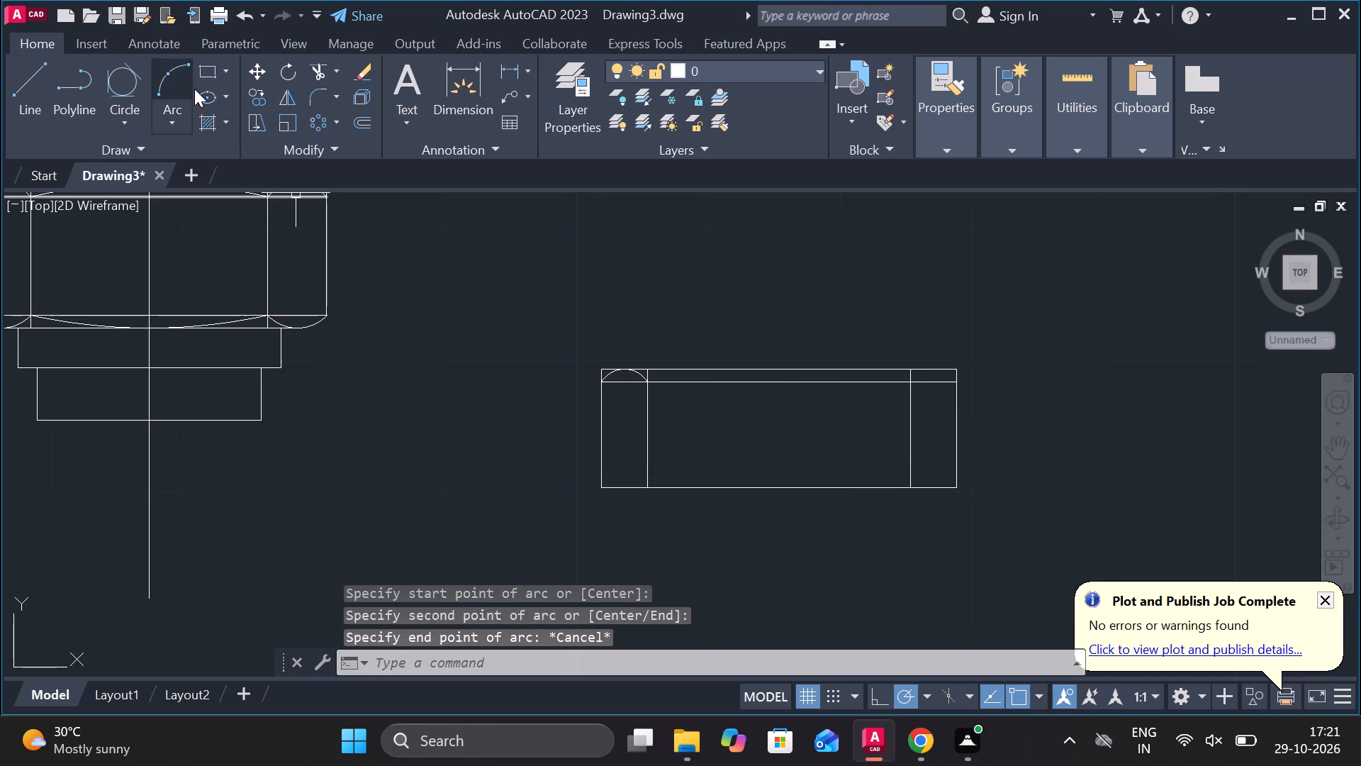
# Draw a shallow three-point arc across the wide middle bay, from the offset line up to the top edge and back.
pyautogui.click(175, 89)
pyautogui.scroll(2, 671, 387)
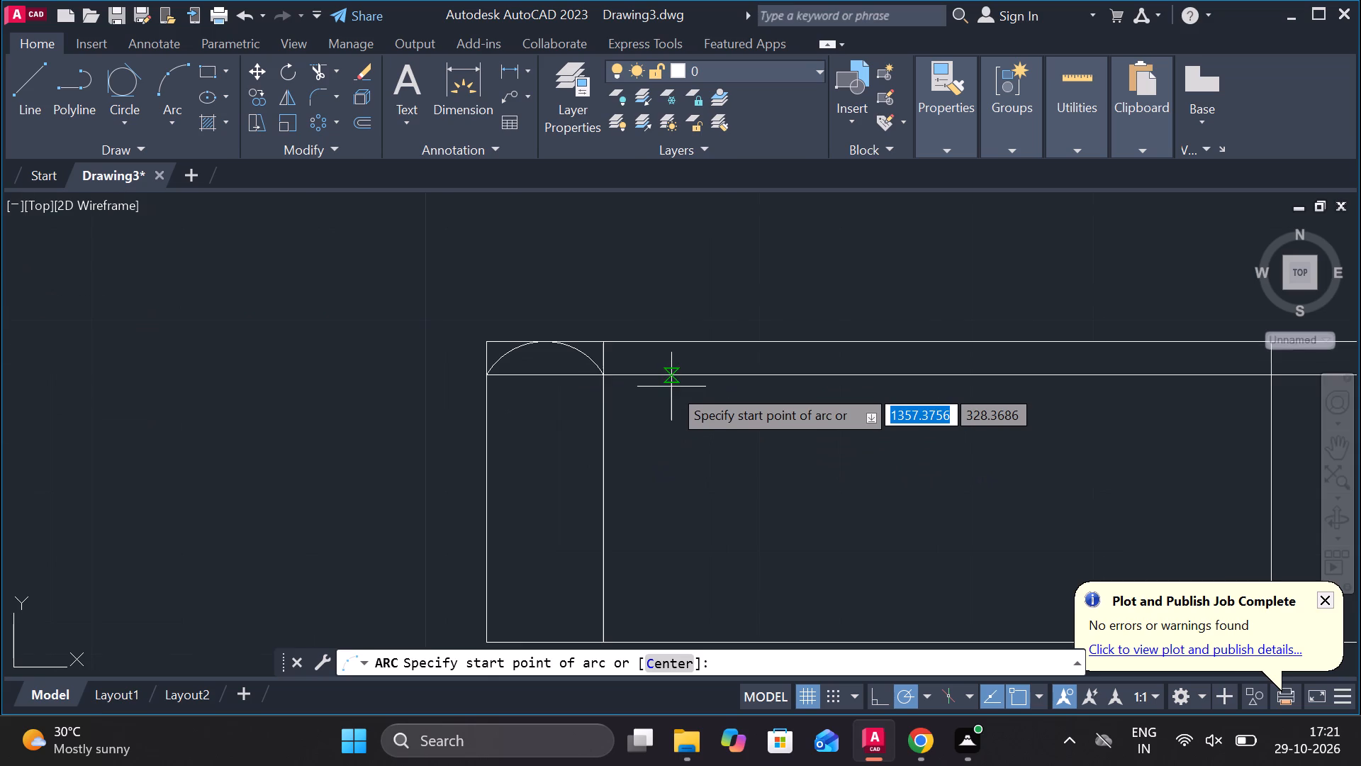
pyautogui.click(605, 379)
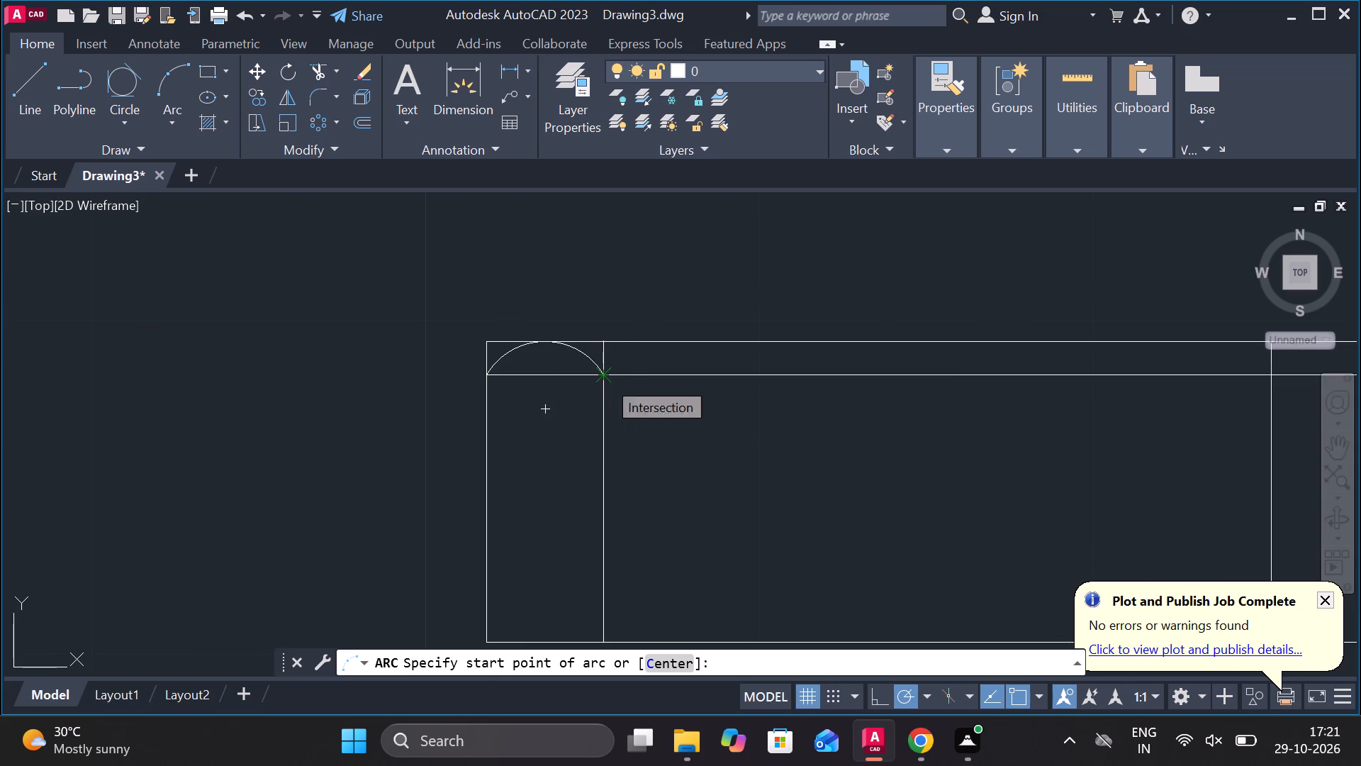
pyautogui.click(931, 345)
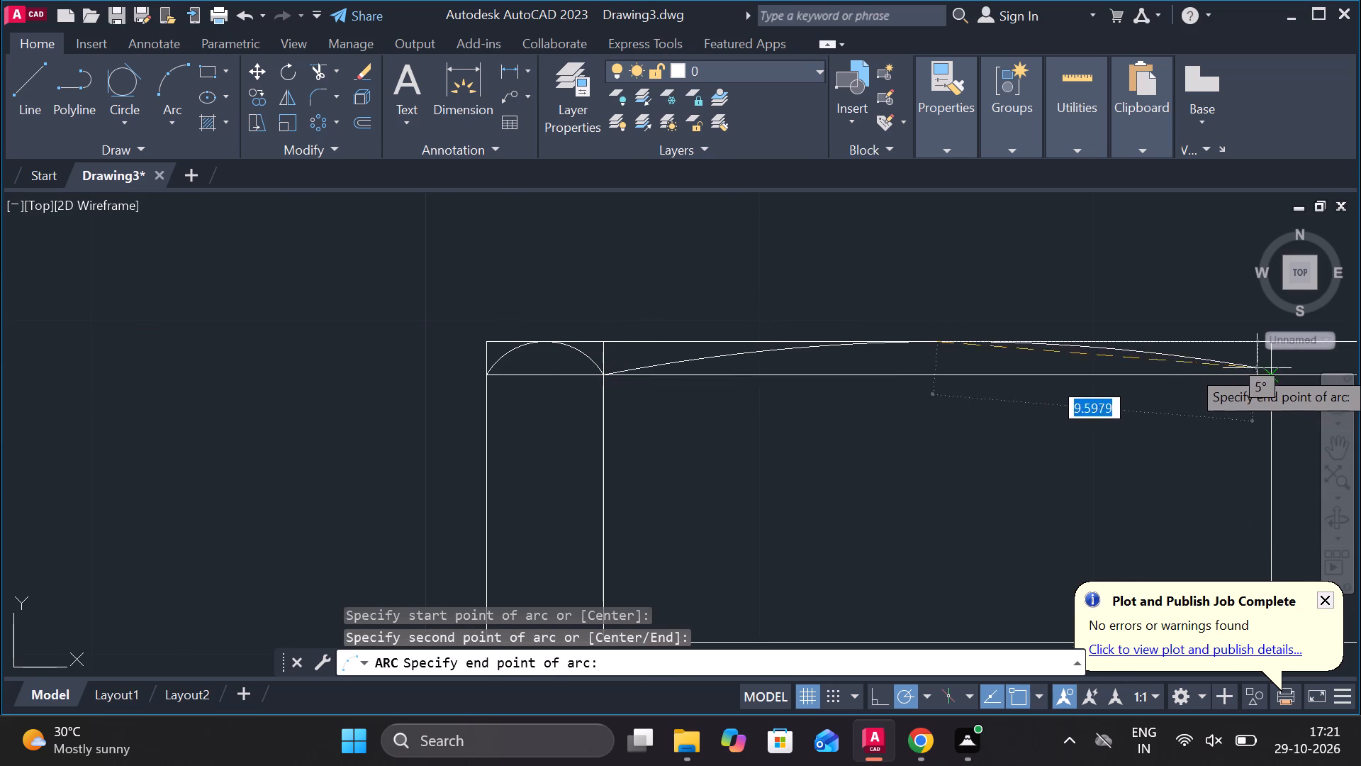
pyautogui.click(1275, 374)
# Draw a three-point arc across the narrow right bay of the hex section, from the offset line up to the top edge and back.
pyautogui.scroll(-3, 1114, 521)
pyautogui.scroll(1, 1240, 525)
pyautogui.scroll(1, 1179, 508)
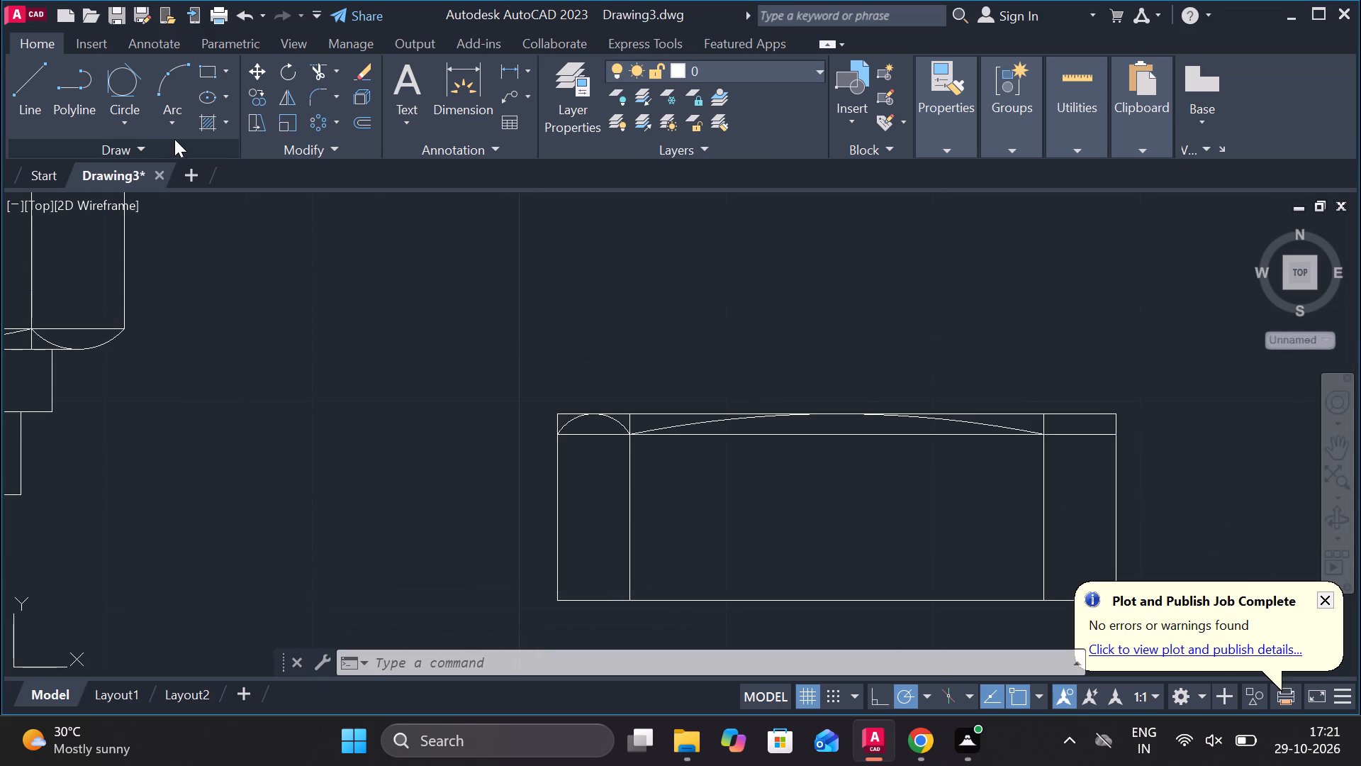
pyautogui.scroll(-1, 174, 137)
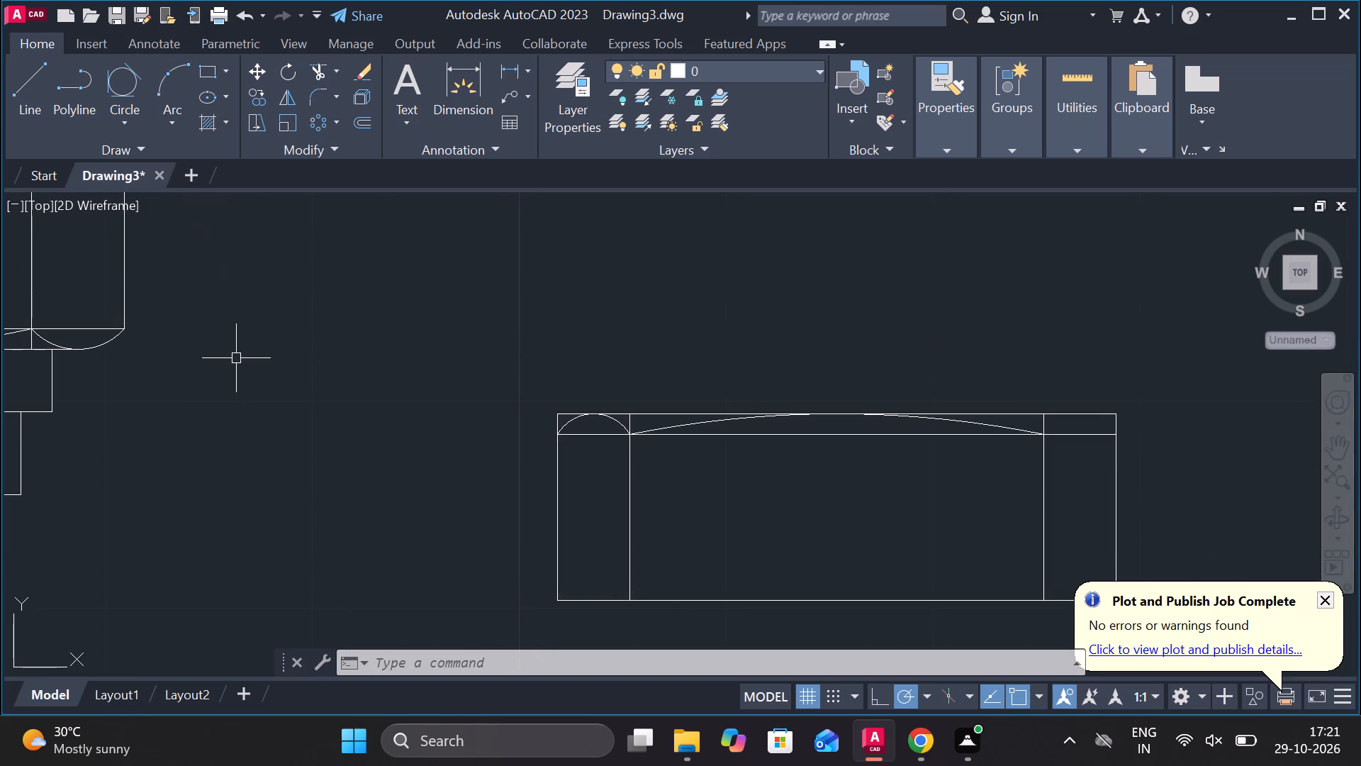
pyautogui.scroll(-3, 236, 360)
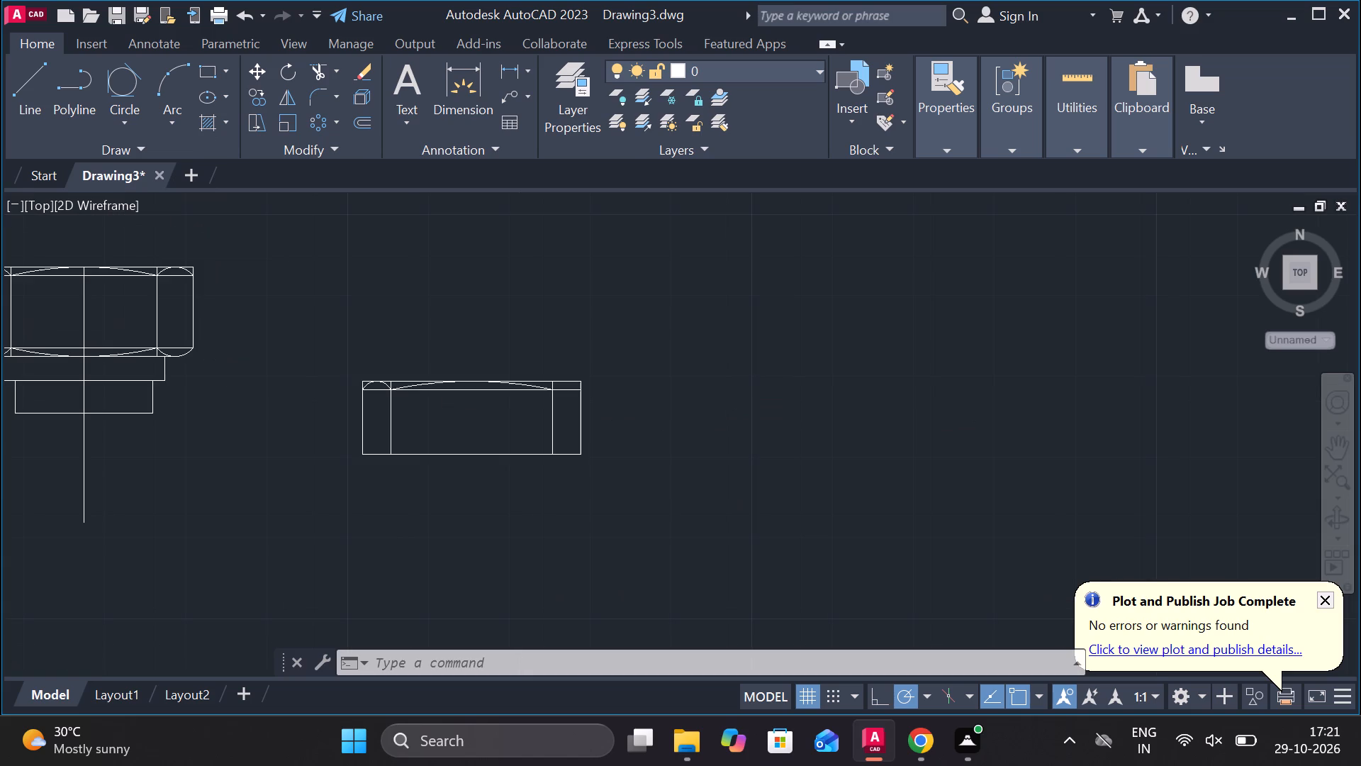
pyautogui.click(167, 85)
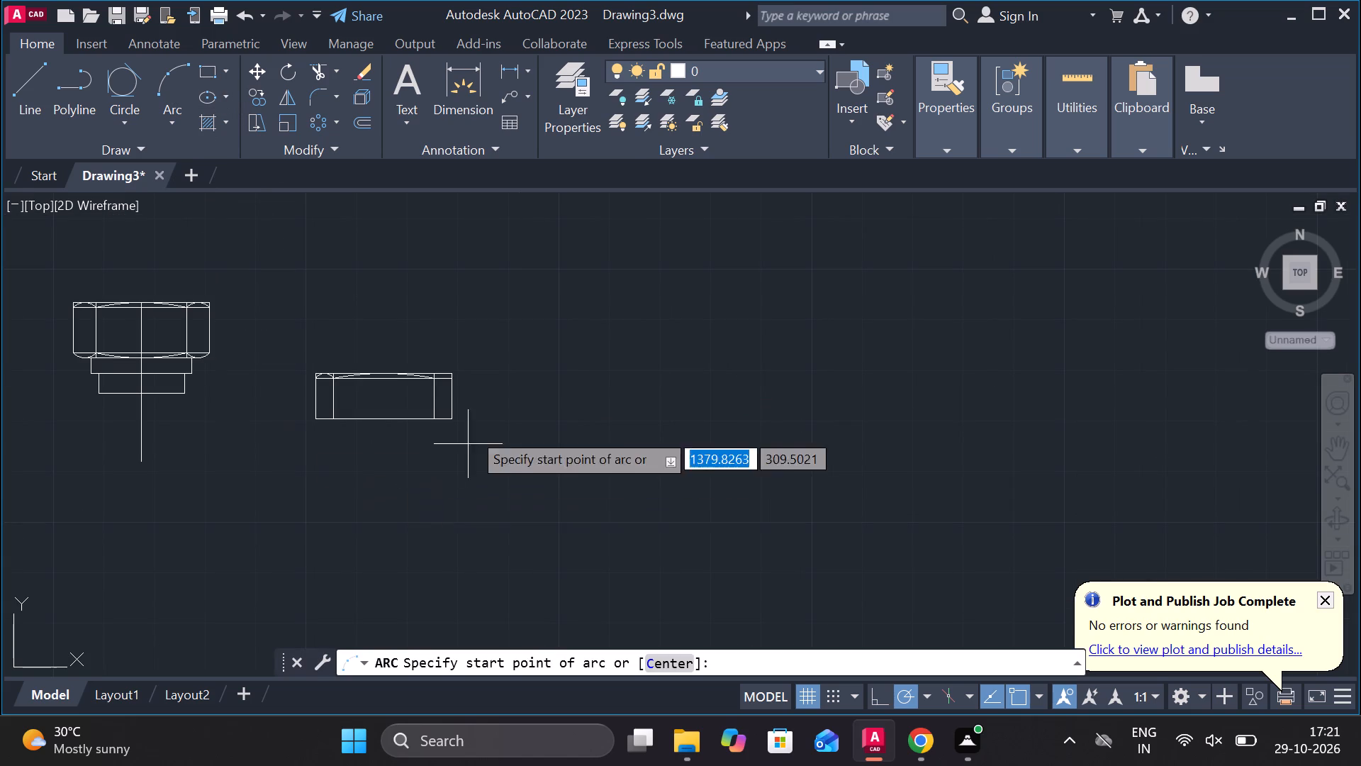
pyautogui.scroll(2, 445, 391)
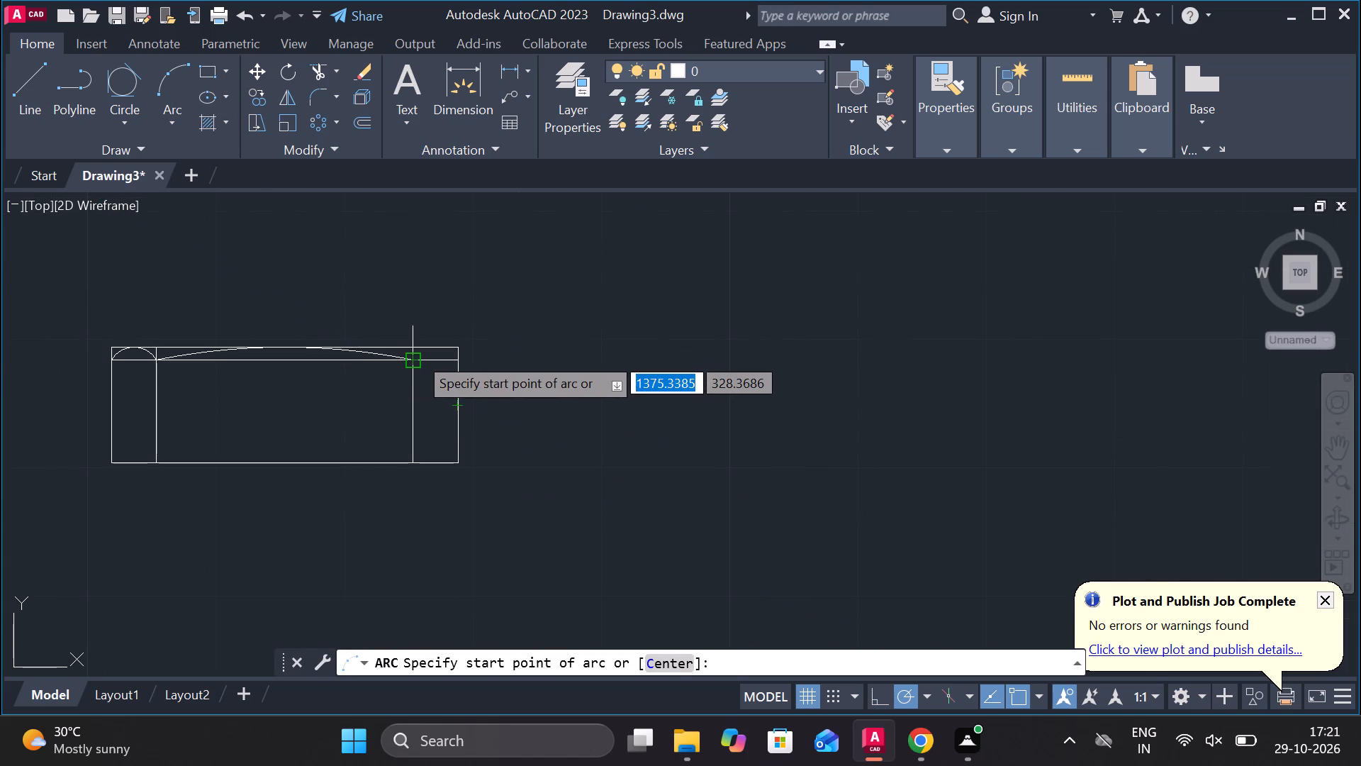
pyautogui.click(417, 355)
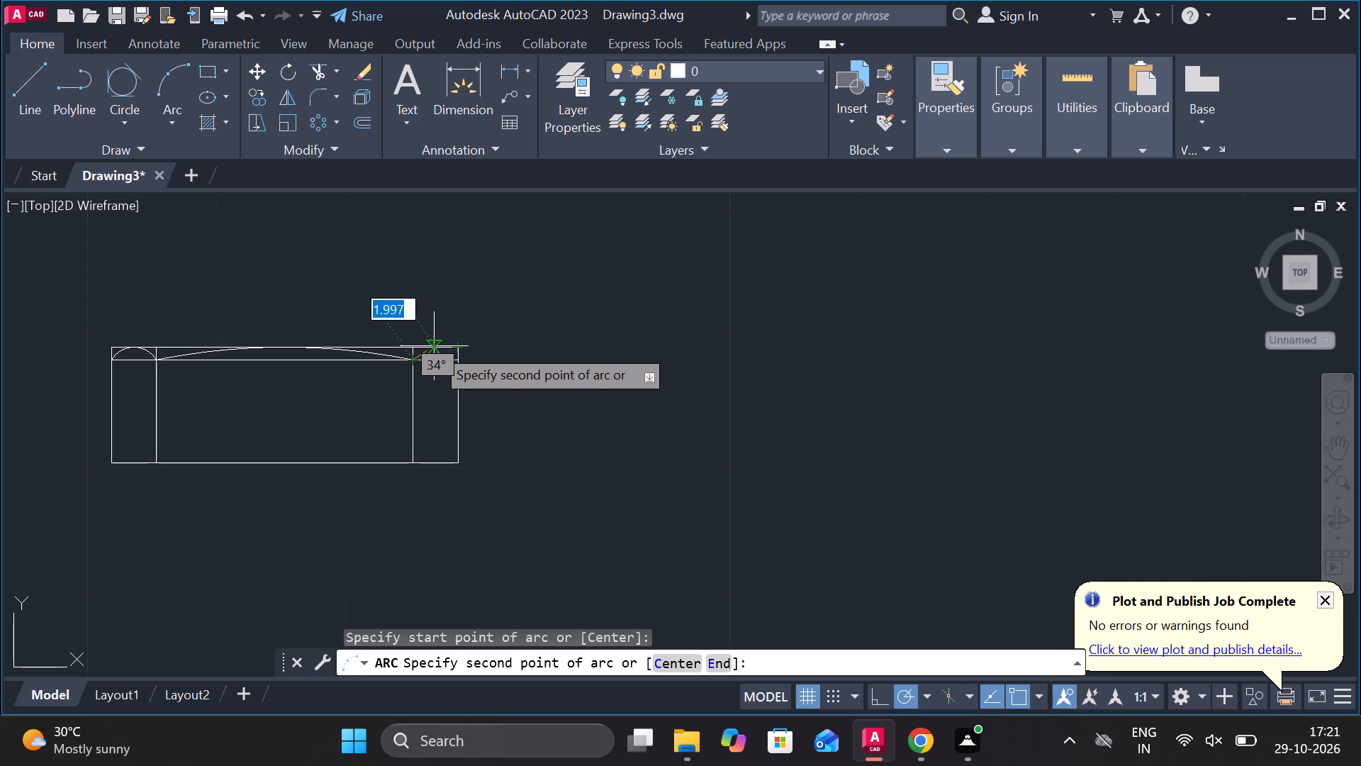
pyautogui.click(435, 346)
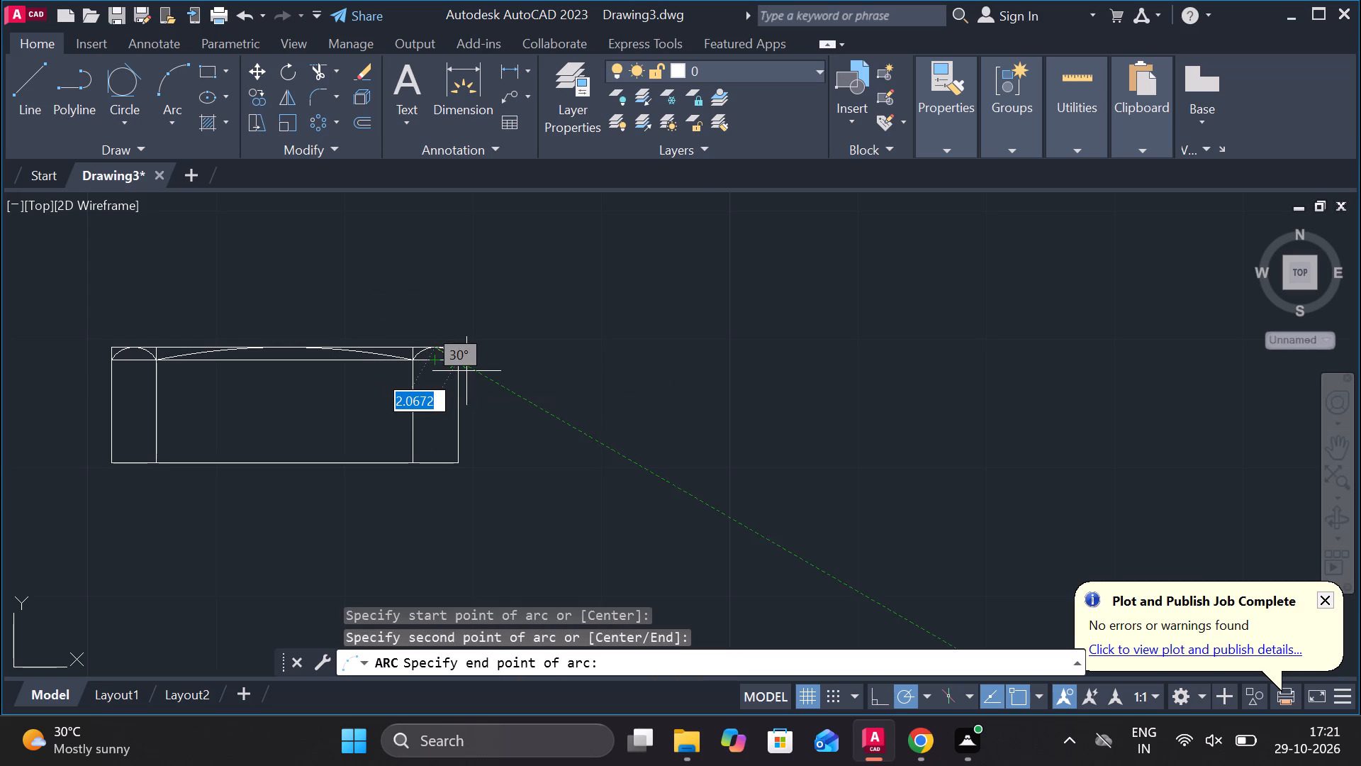
pyautogui.scroll(3, 466, 365)
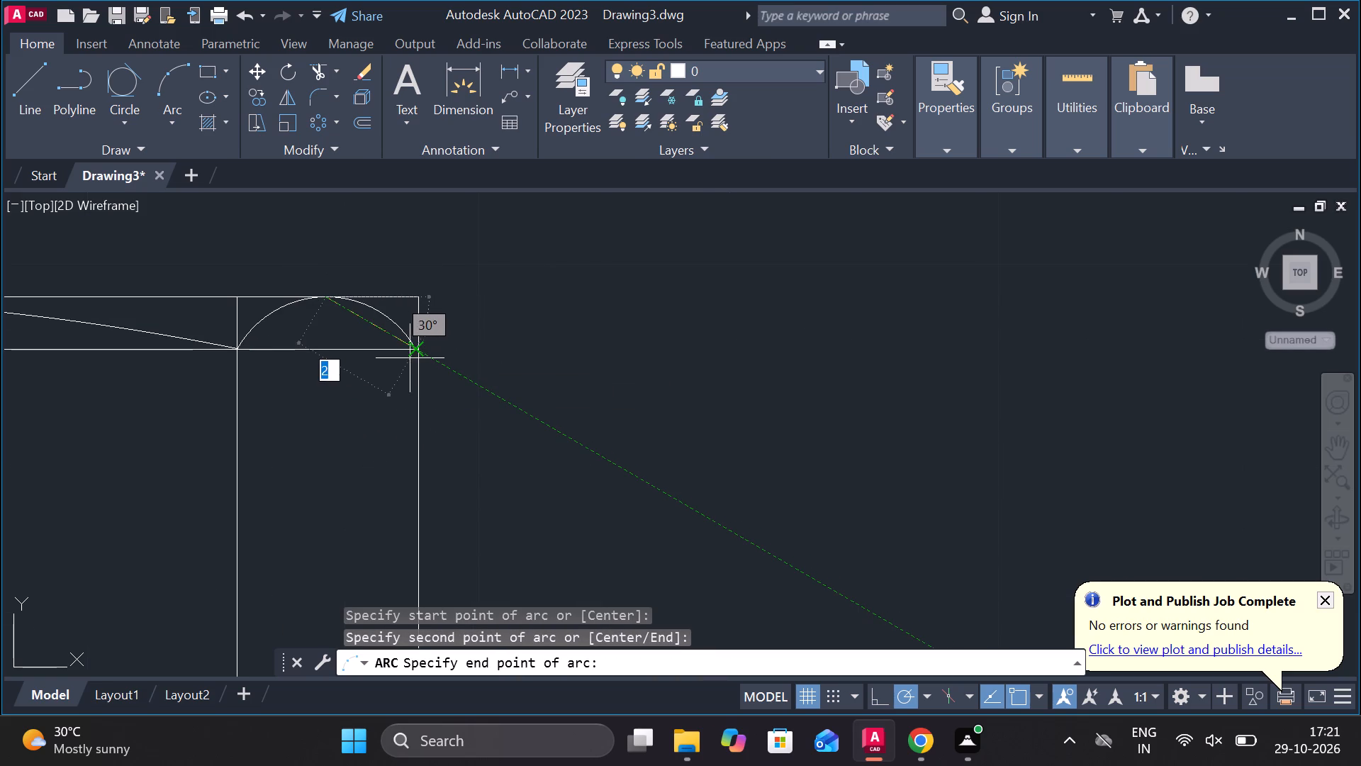
pyautogui.click(420, 358)
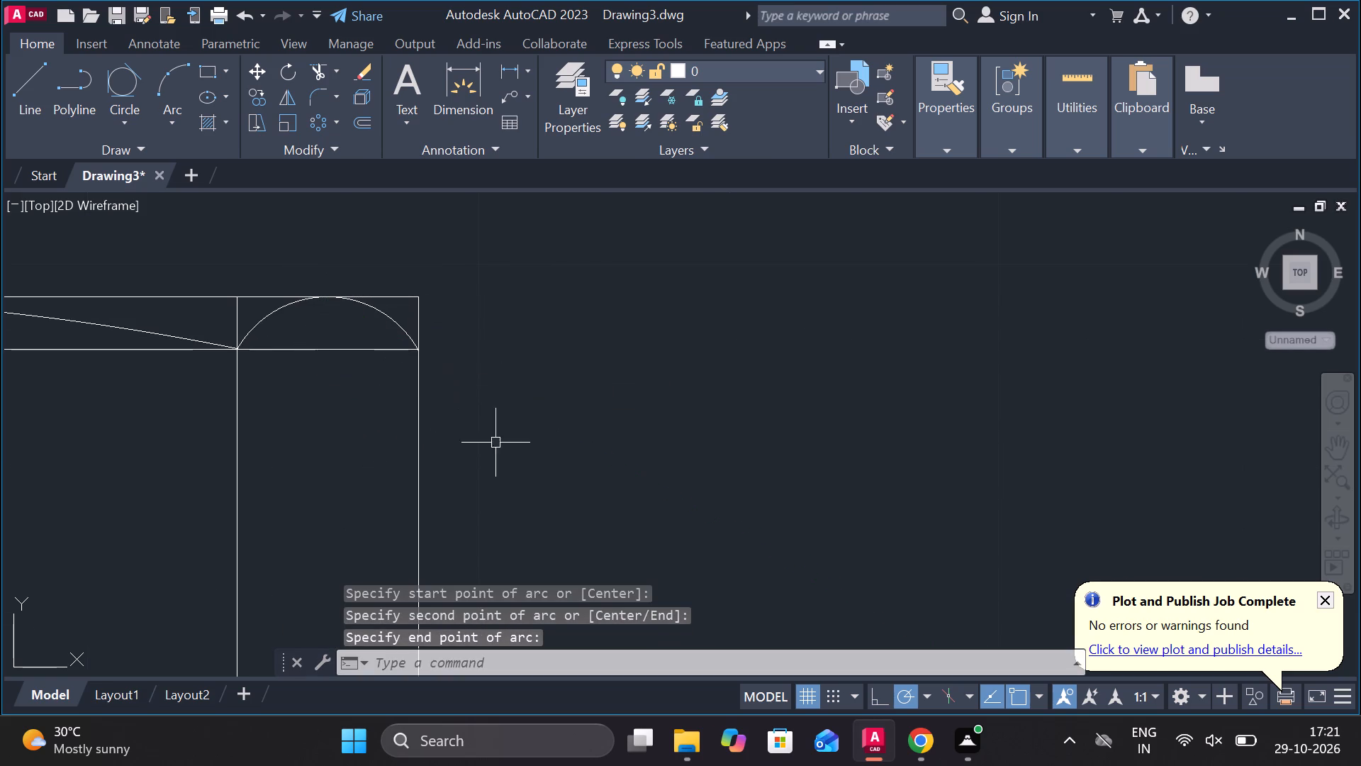
# Move the whole separate hex section from its top-edge midpoint to the bottom-edge midpoint of the lowest stepped section, on the centre line.
pyautogui.scroll(-3, 291, 382)
pyautogui.scroll(-2, 174, 411)
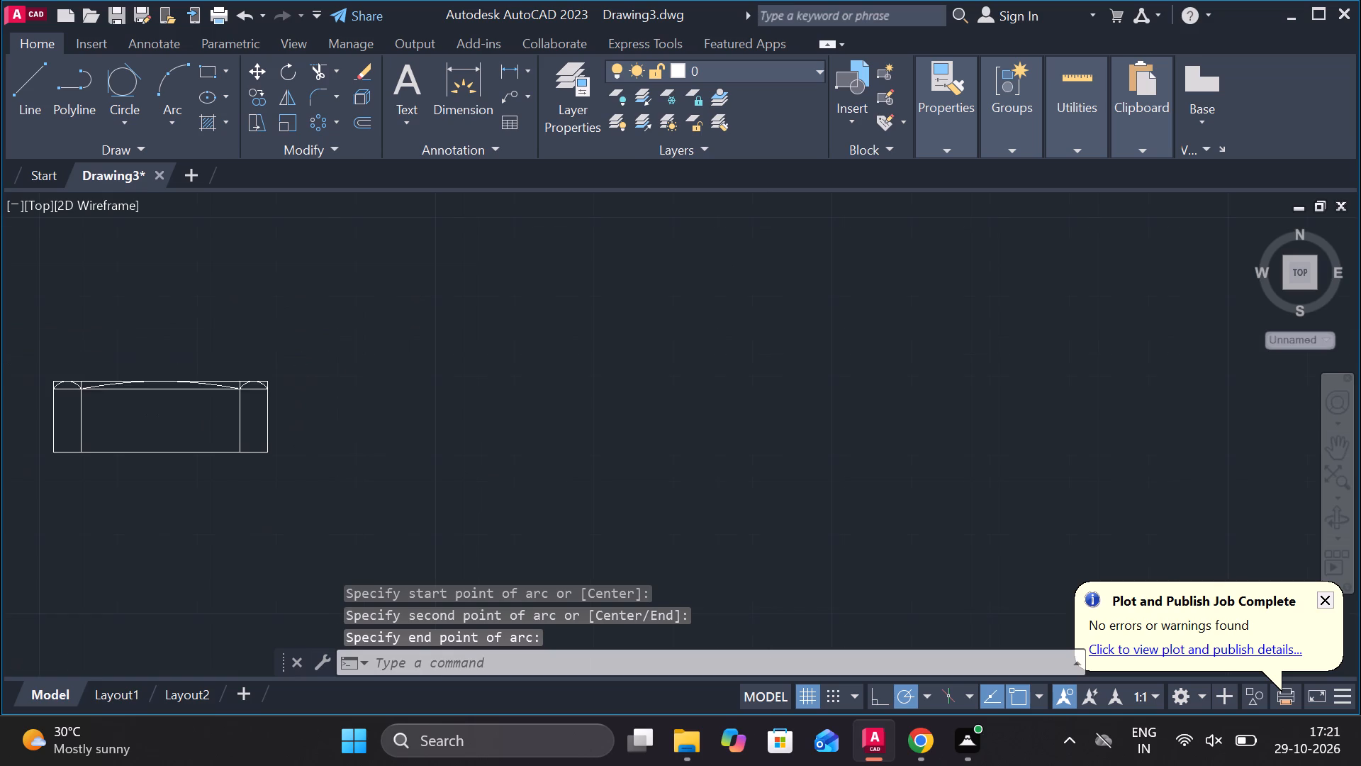
pyautogui.scroll(3, 125, 401)
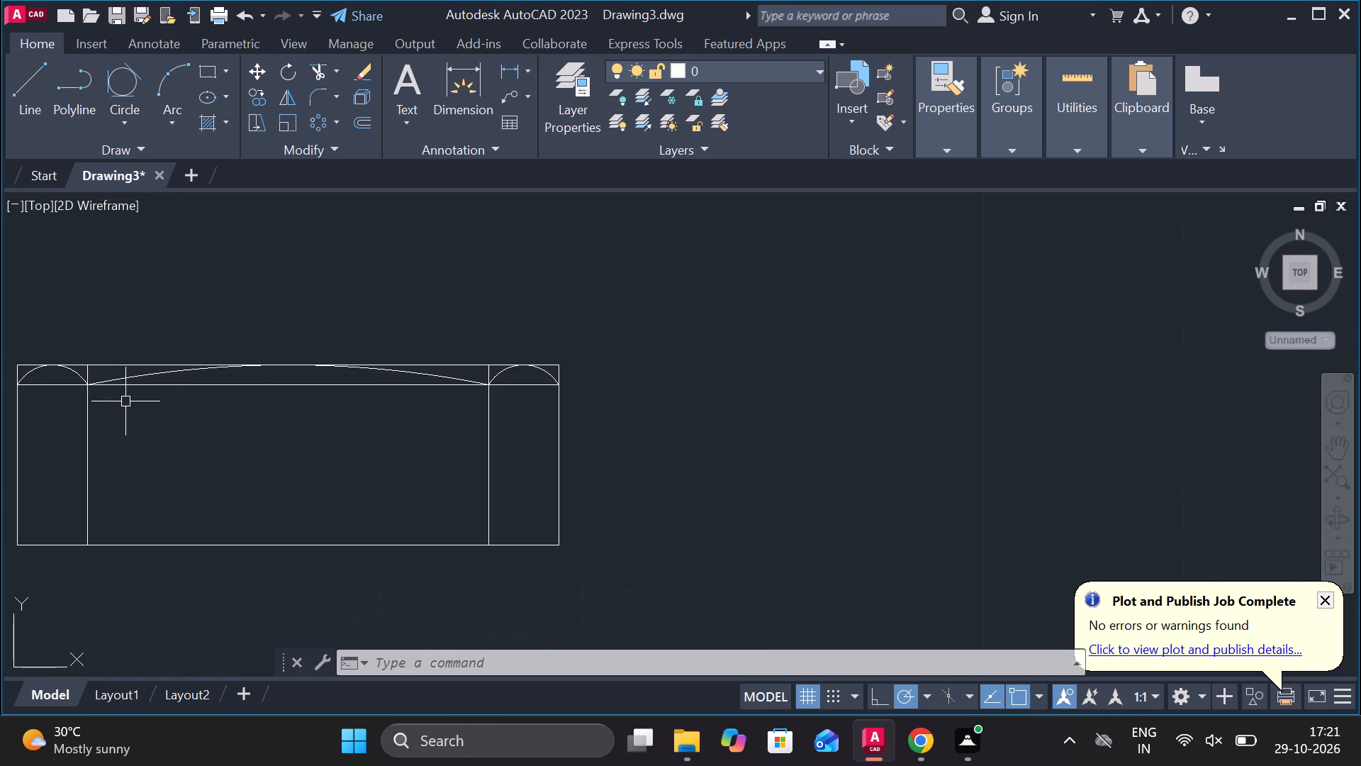
pyautogui.scroll(-2, 125, 401)
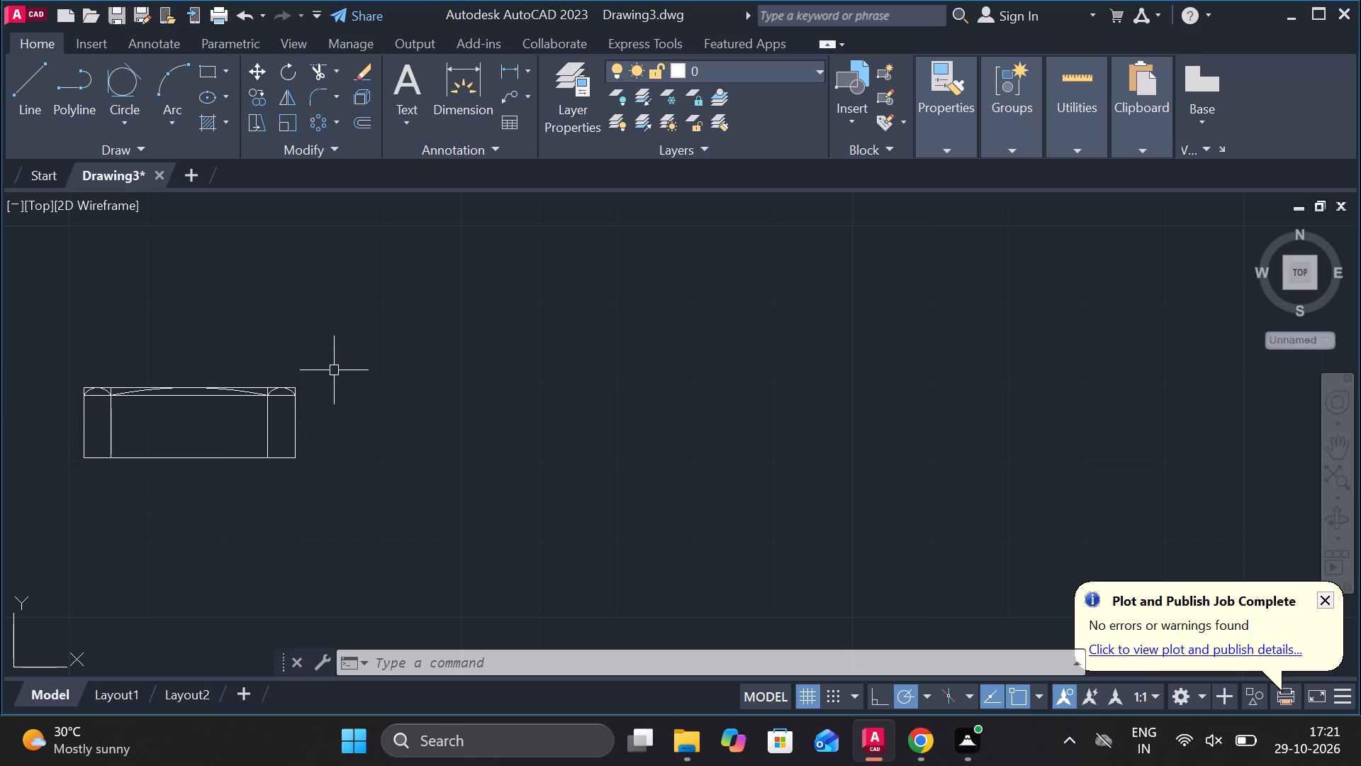
pyautogui.scroll(2, 135, 390)
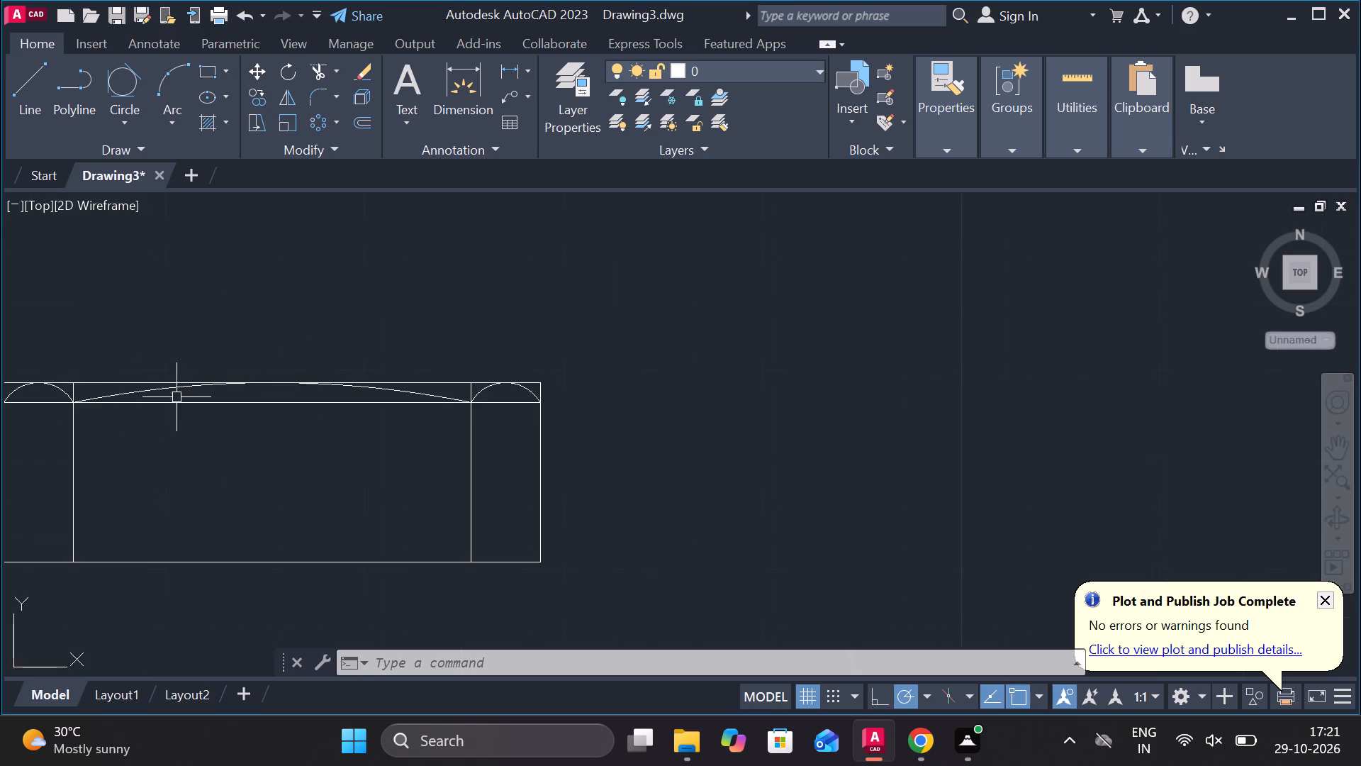
pyautogui.scroll(-2, 177, 397)
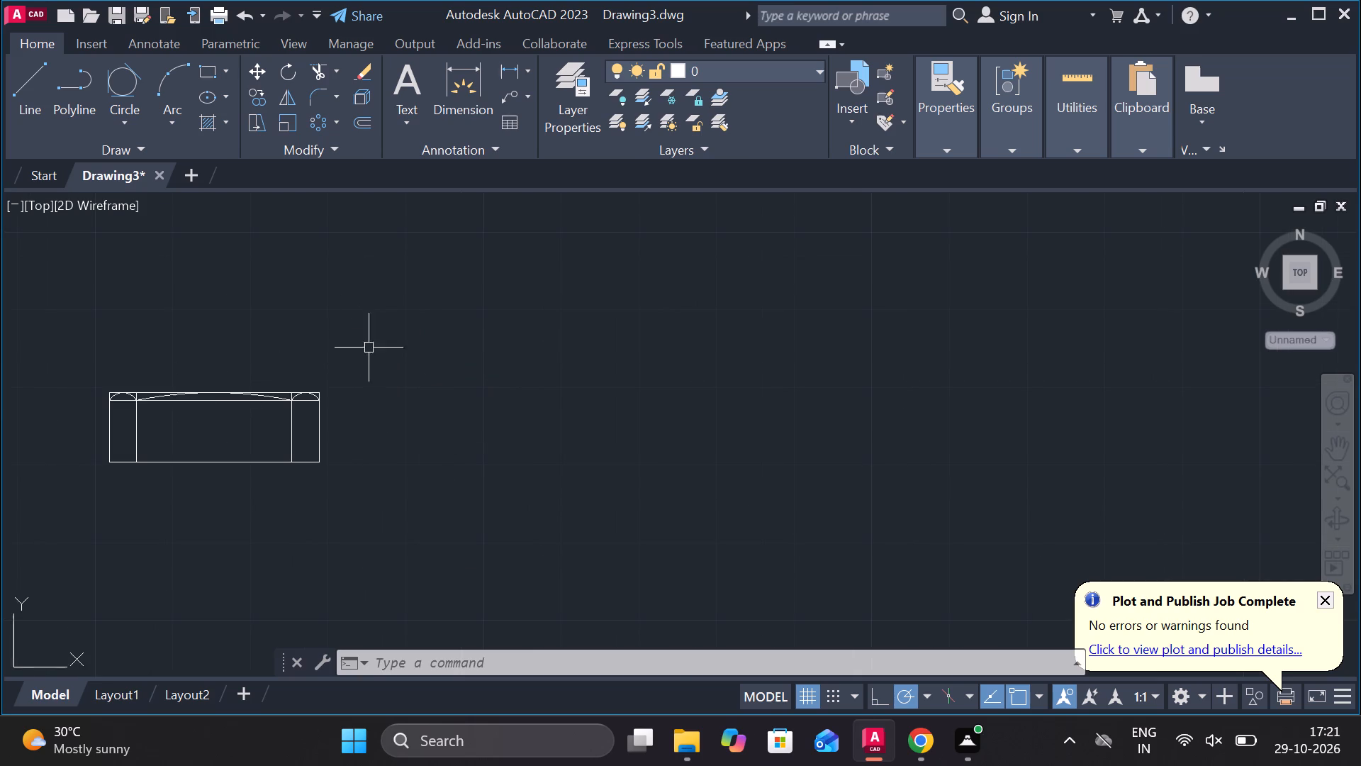
pyautogui.click(362, 331)
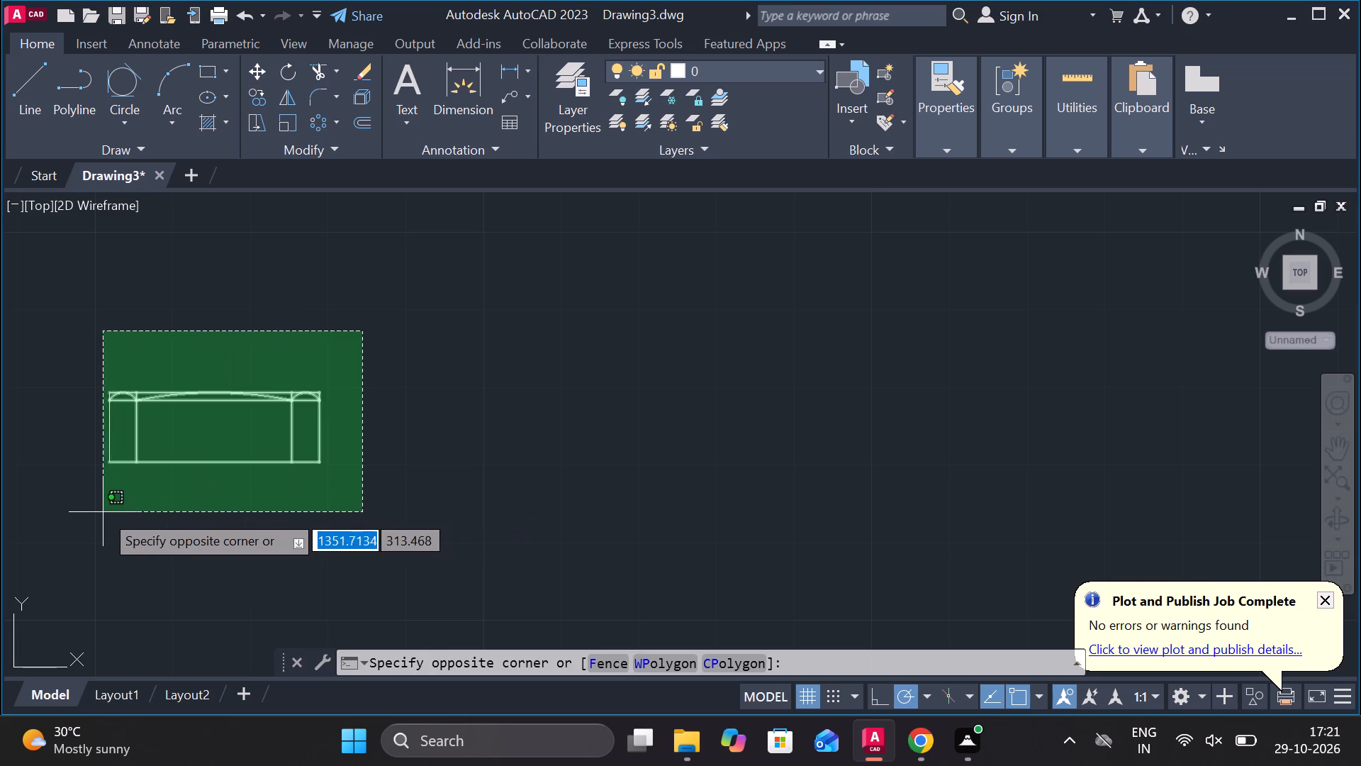
pyautogui.click(84, 496)
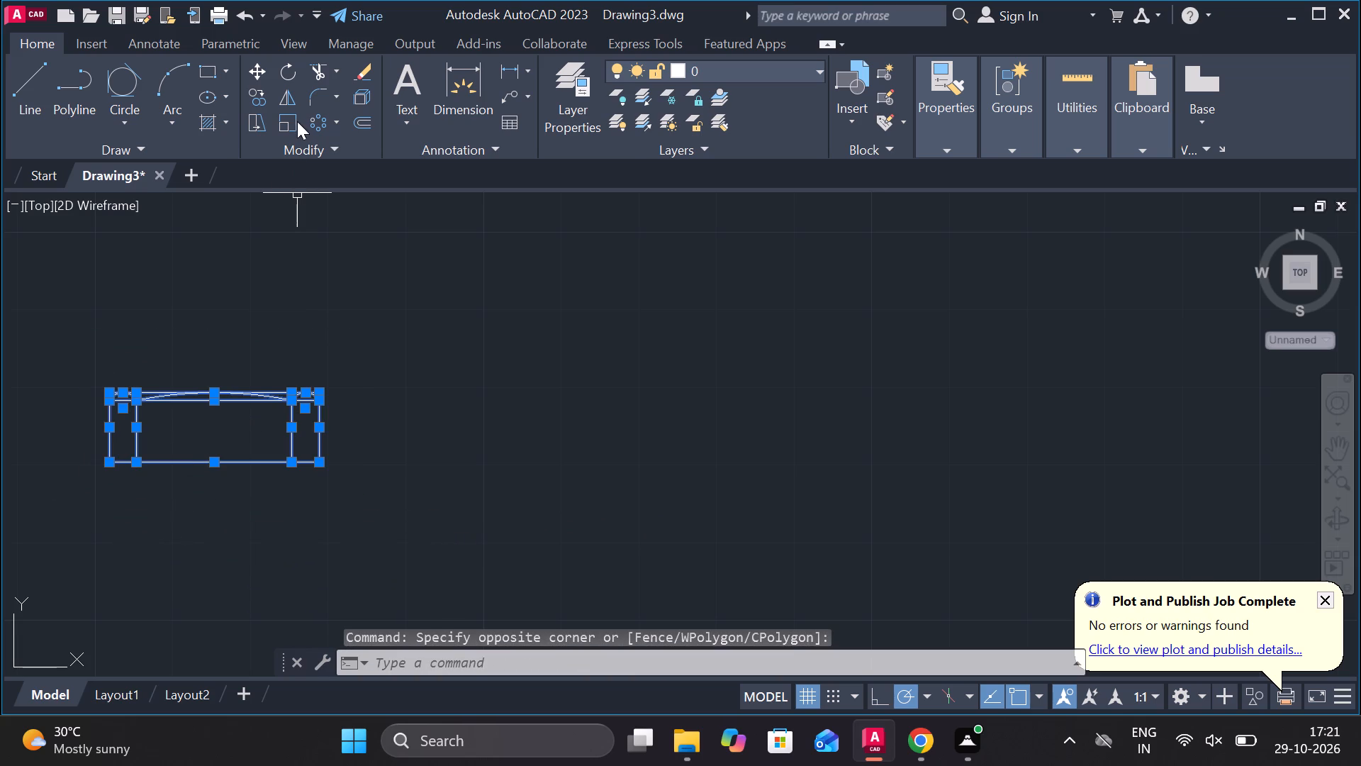
pyautogui.click(257, 70)
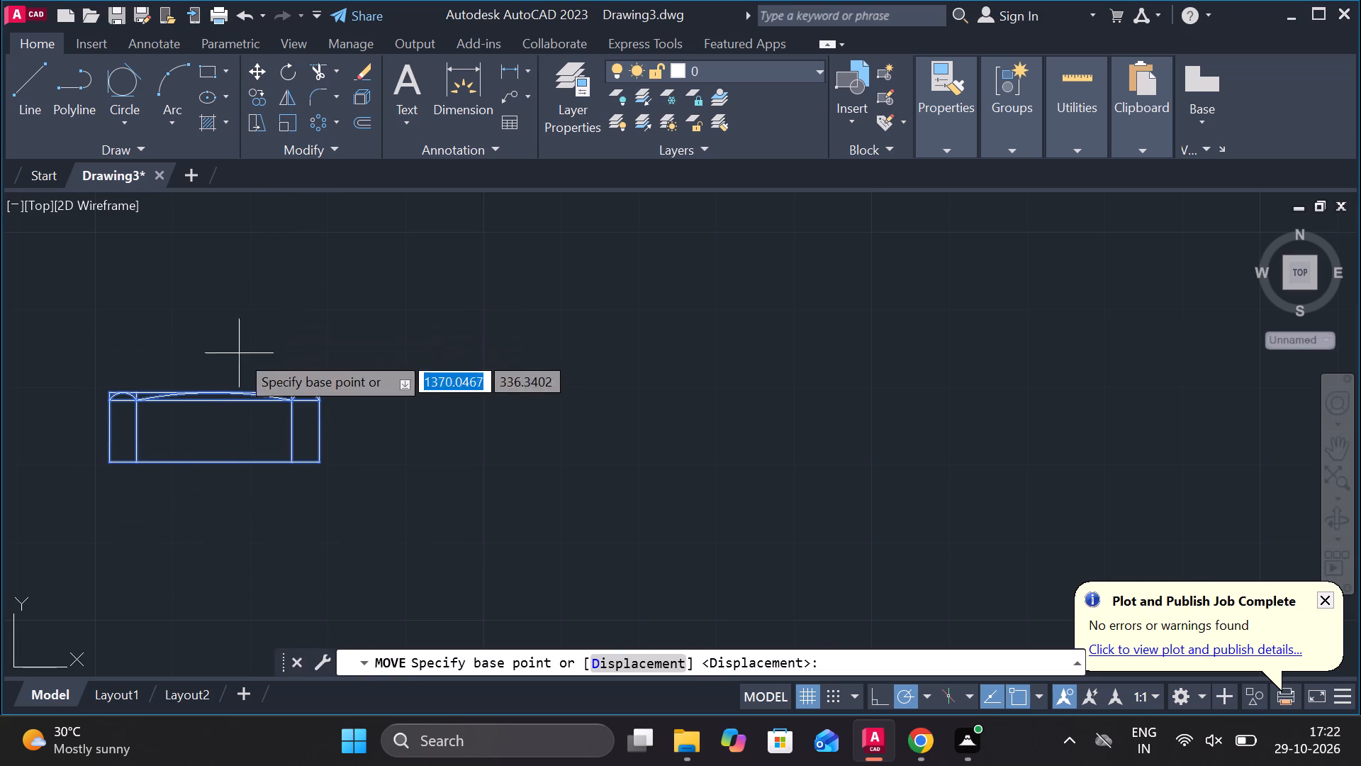
pyautogui.click(213, 394)
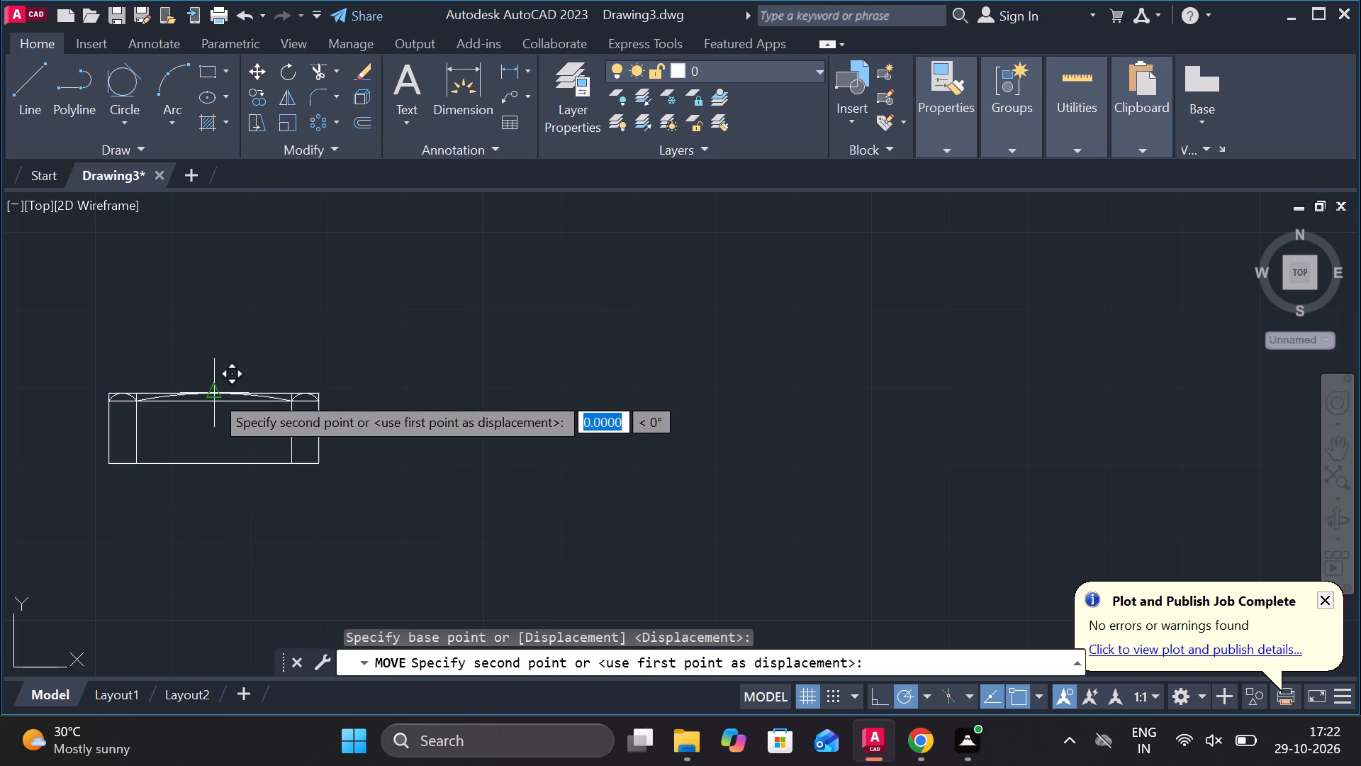
pyautogui.scroll(-1, 471, 456)
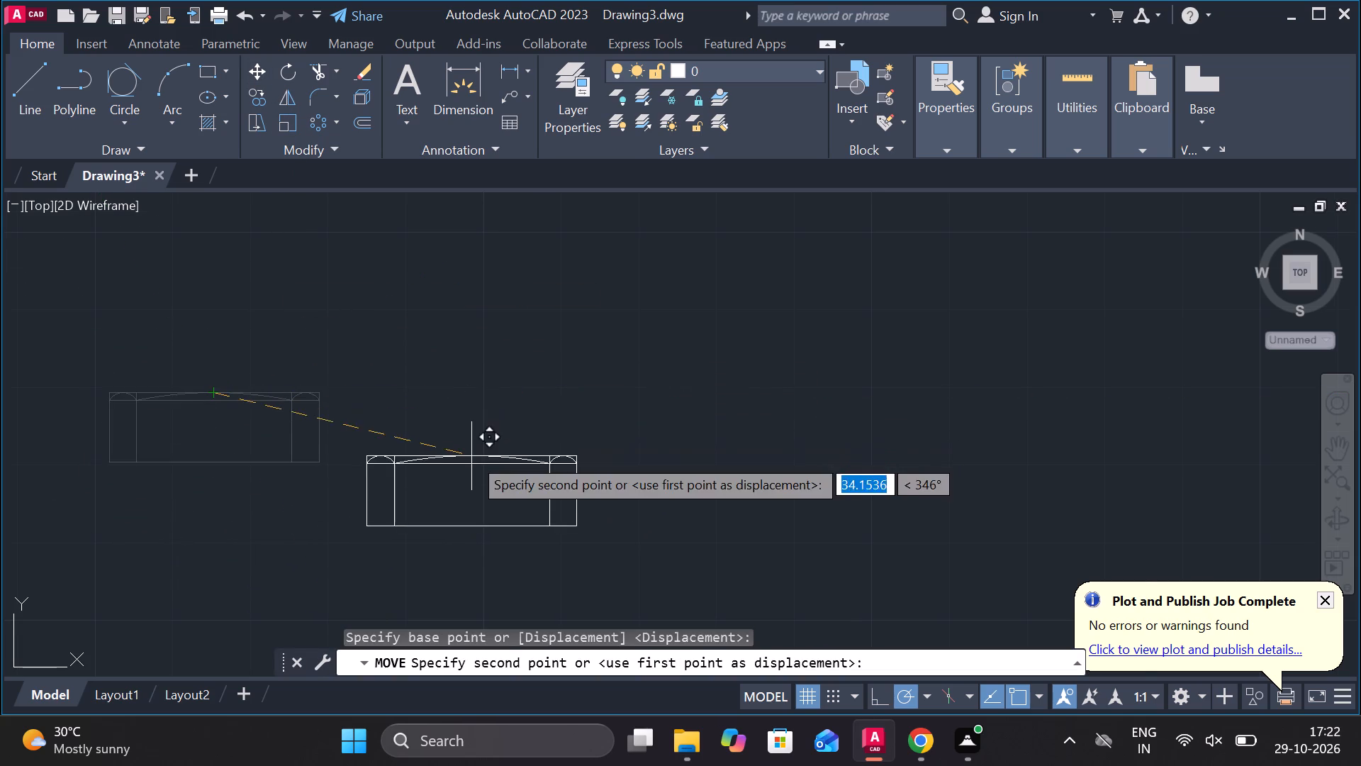
pyautogui.scroll(-3, 474, 456)
pyautogui.scroll(4, 387, 485)
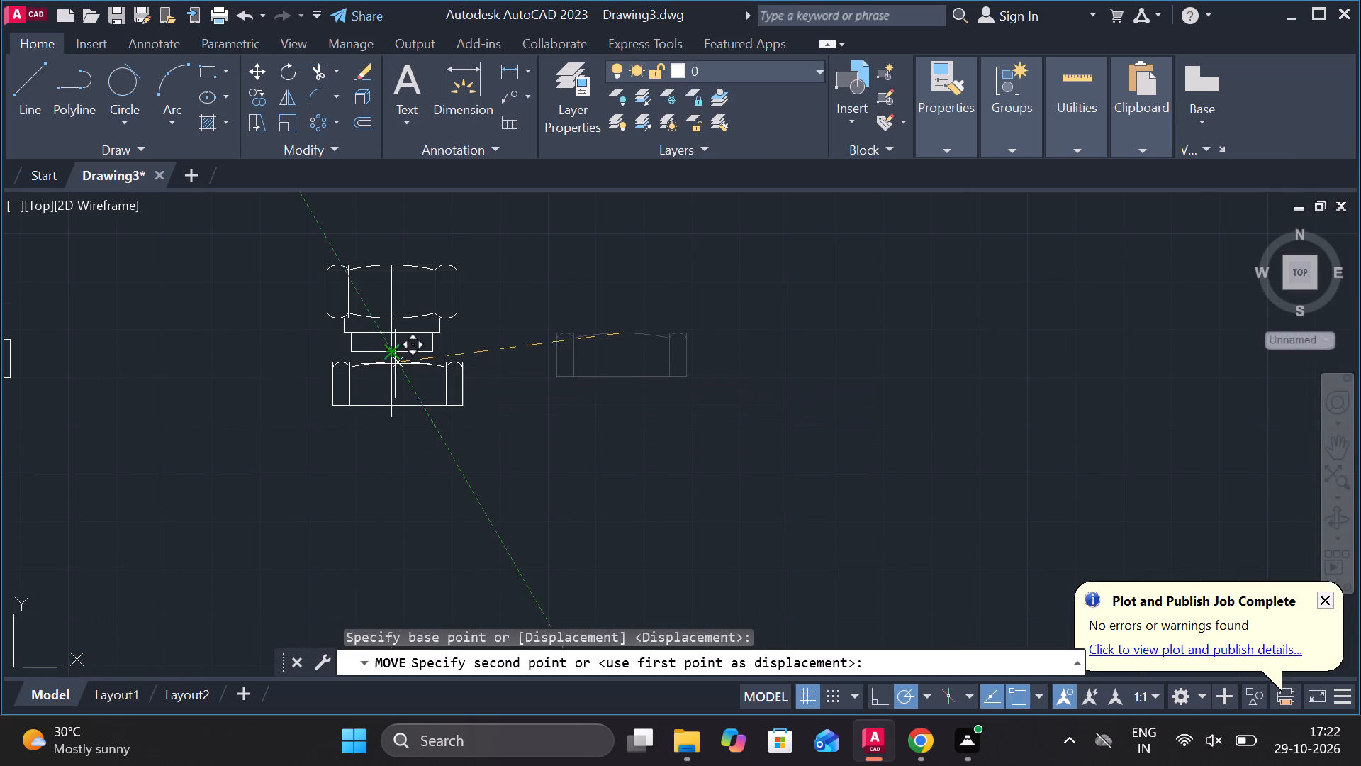
pyautogui.scroll(3, 395, 350)
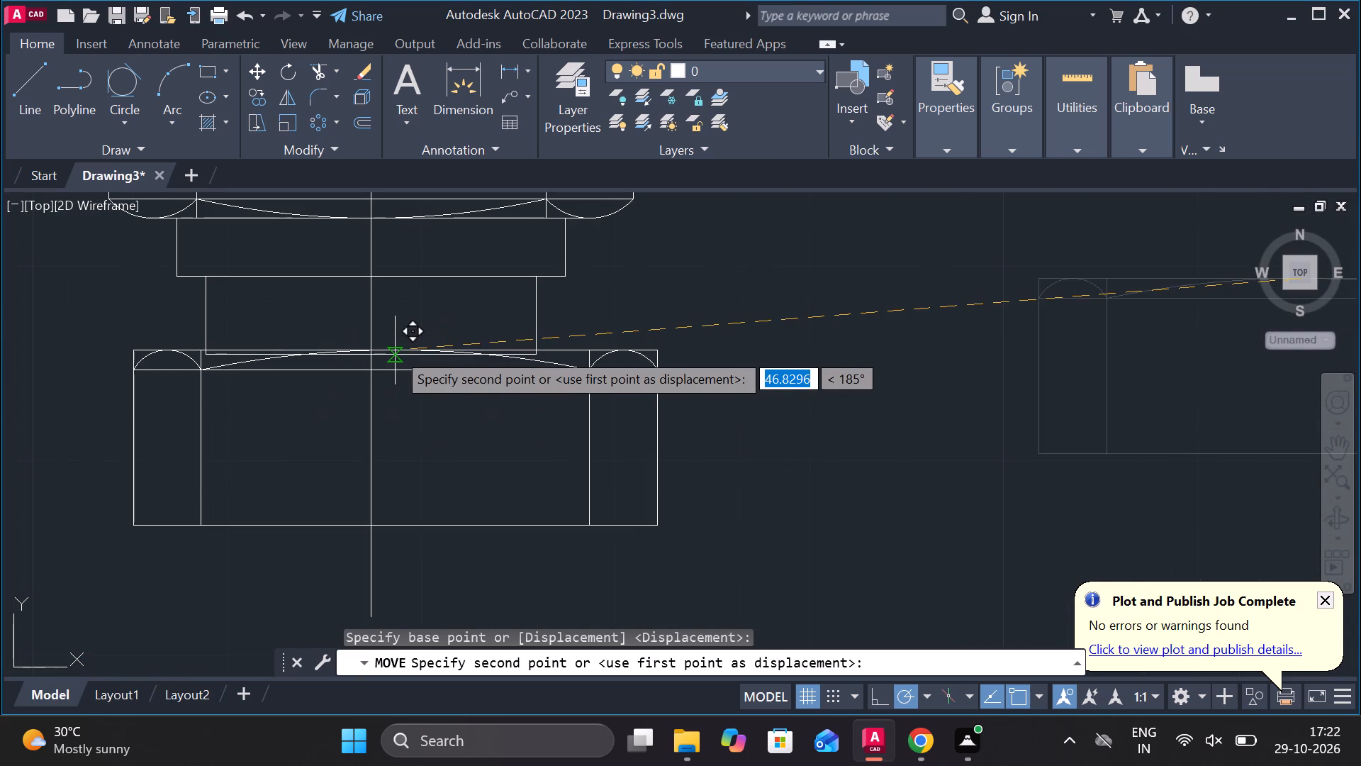
pyautogui.click(377, 350)
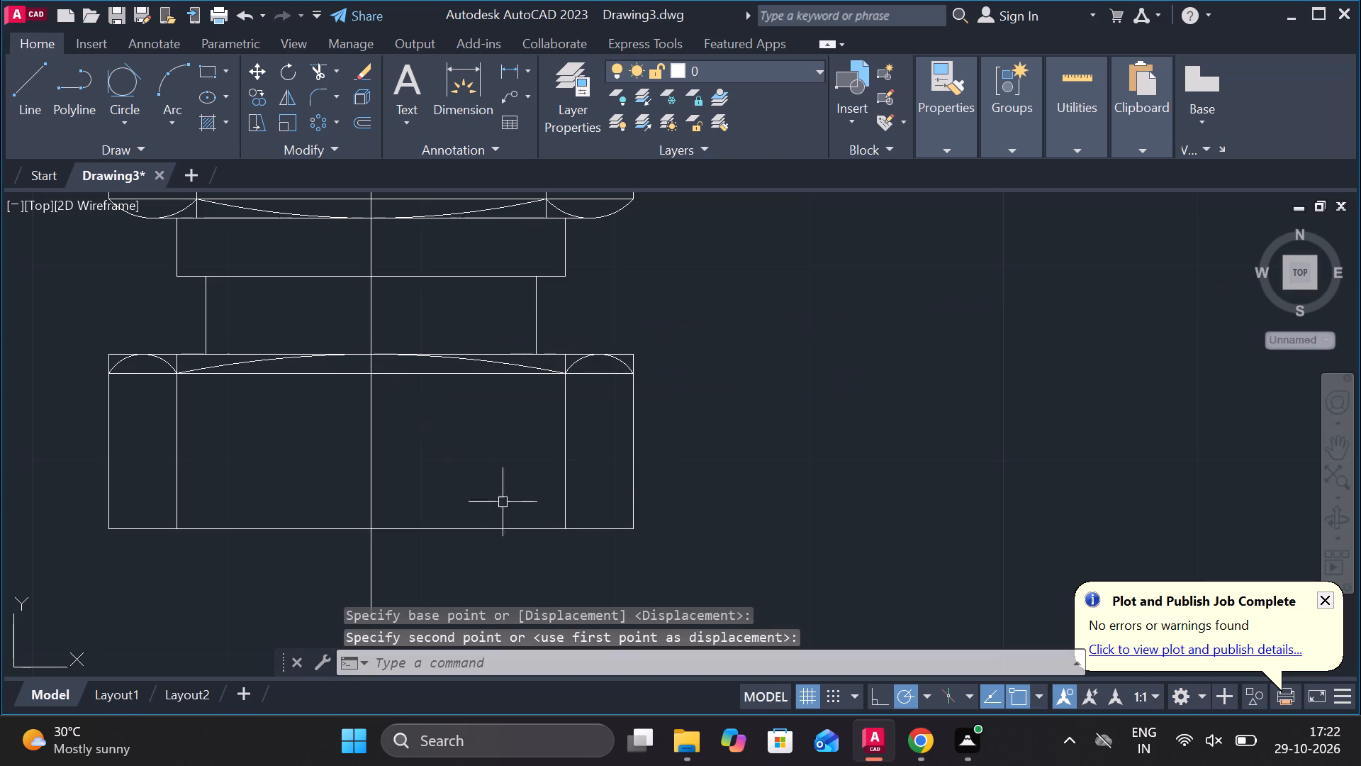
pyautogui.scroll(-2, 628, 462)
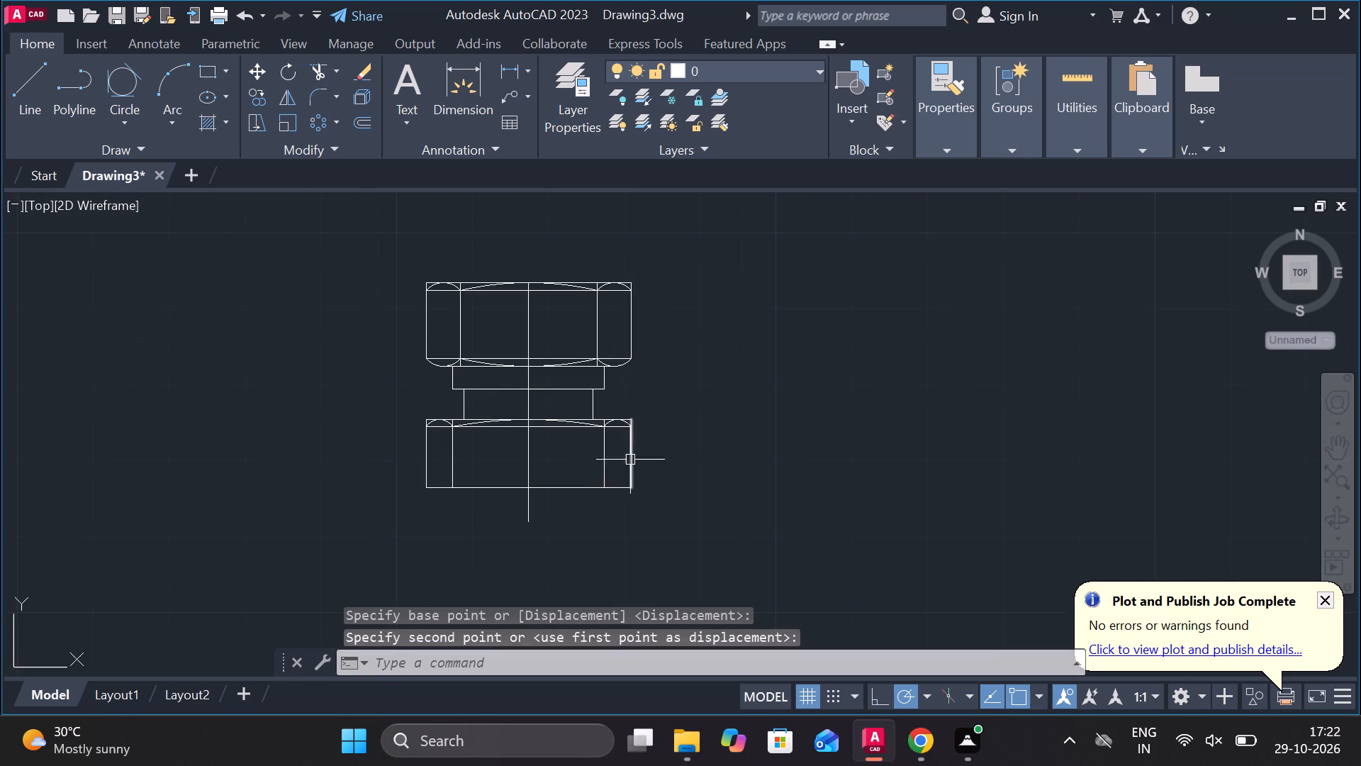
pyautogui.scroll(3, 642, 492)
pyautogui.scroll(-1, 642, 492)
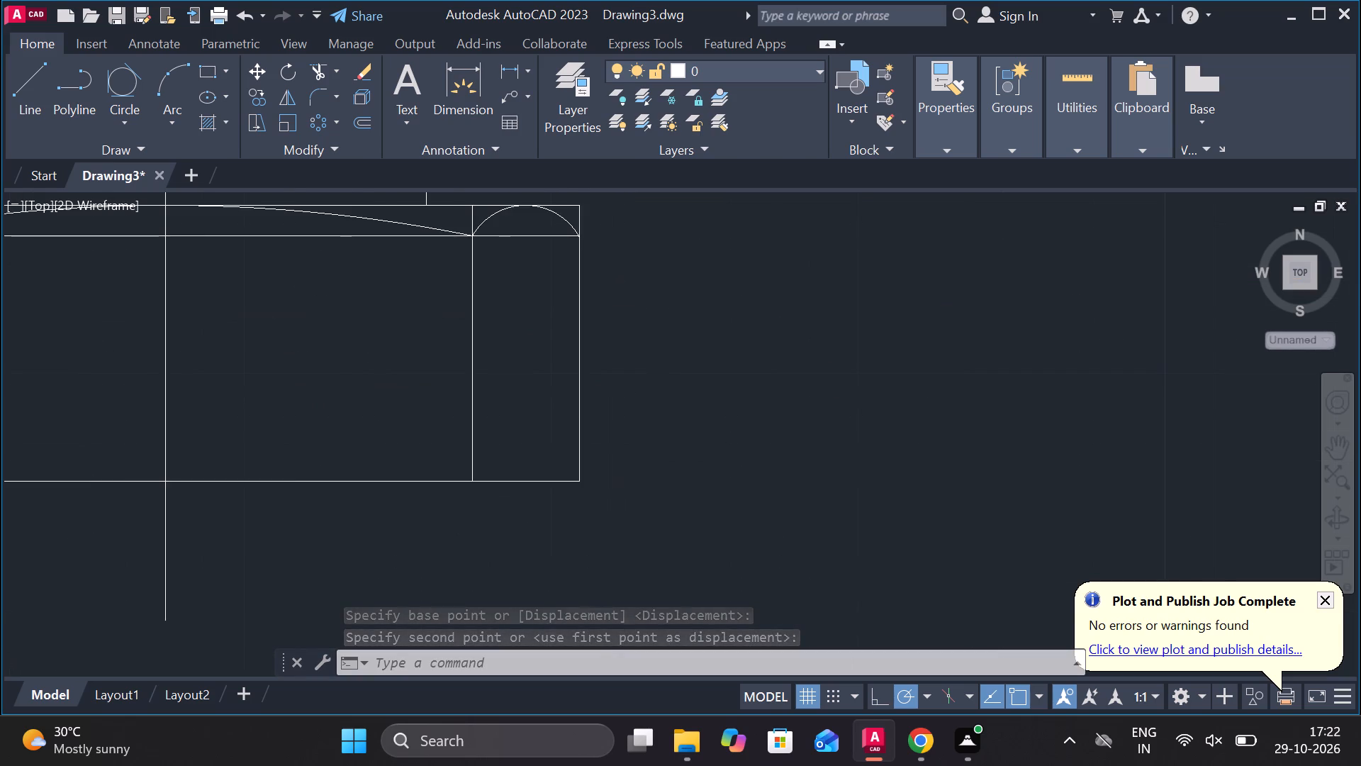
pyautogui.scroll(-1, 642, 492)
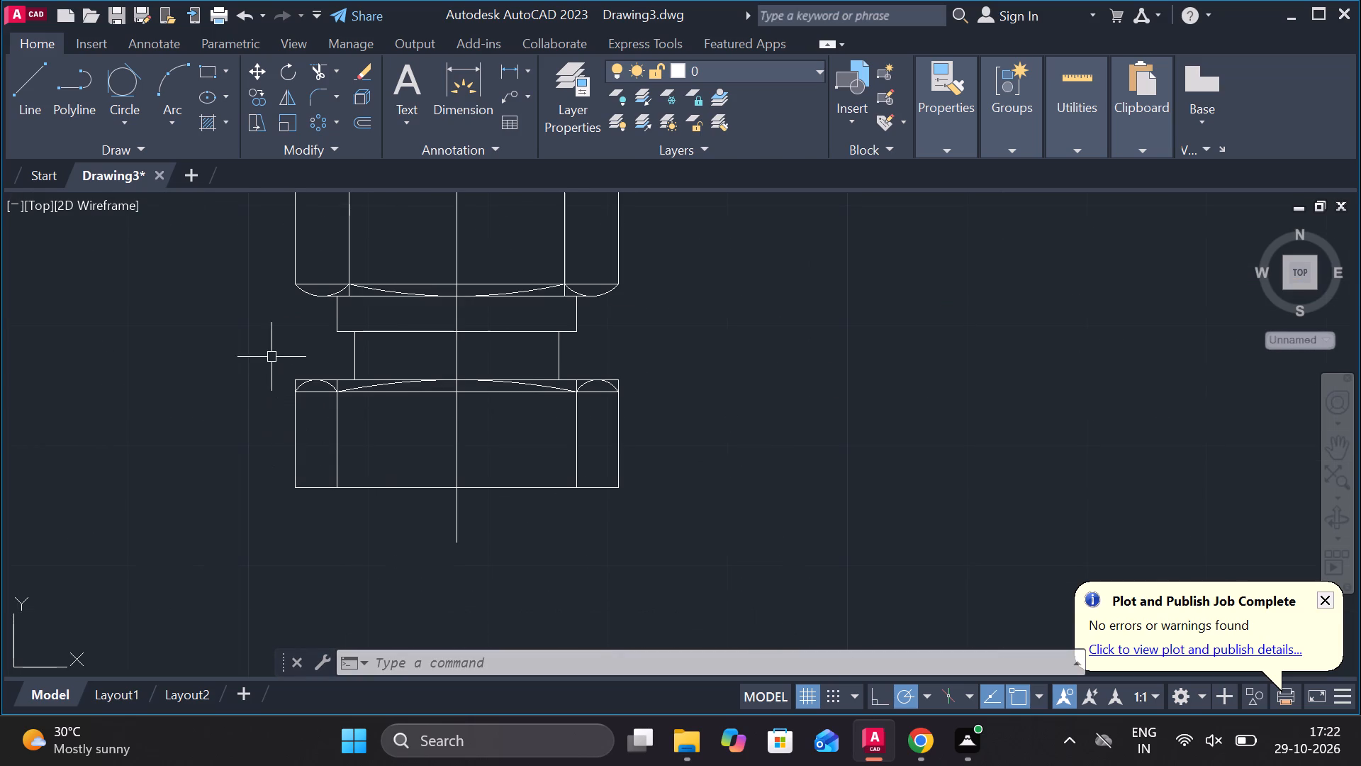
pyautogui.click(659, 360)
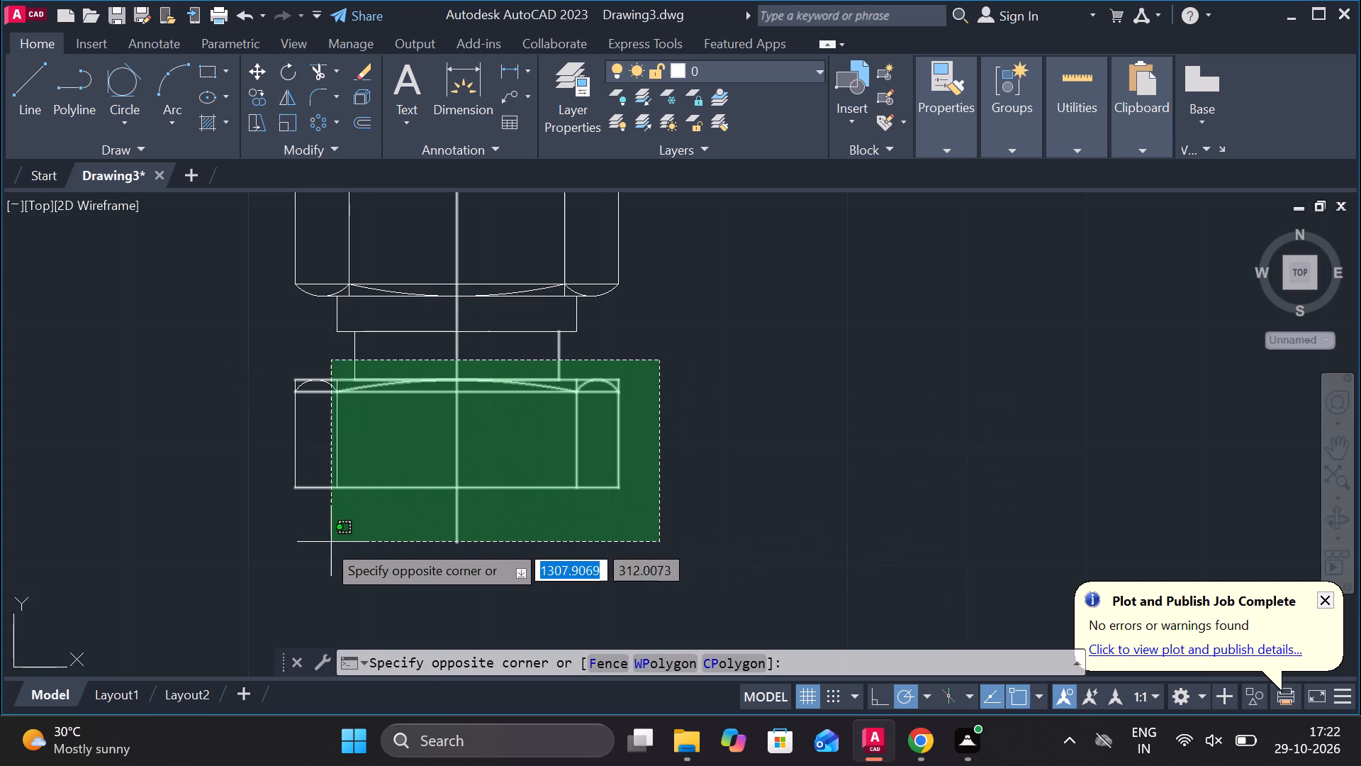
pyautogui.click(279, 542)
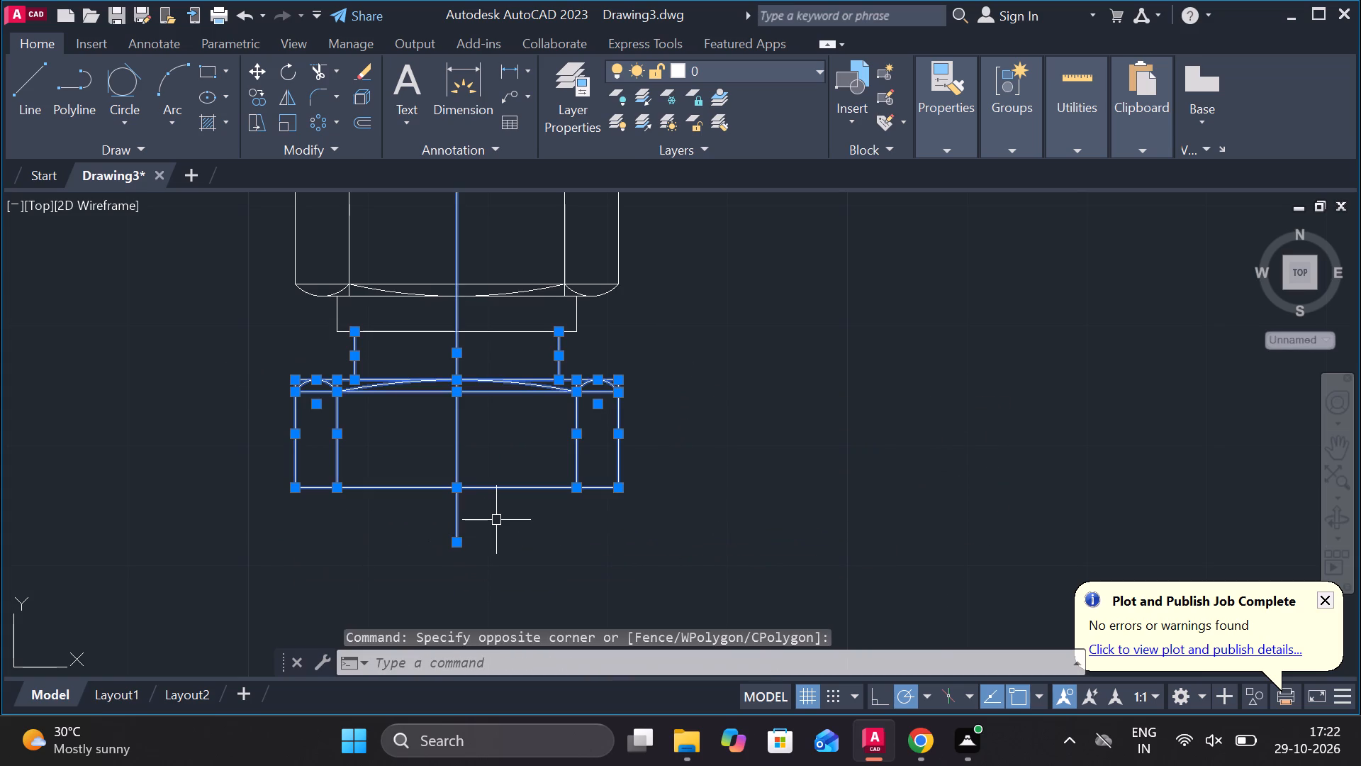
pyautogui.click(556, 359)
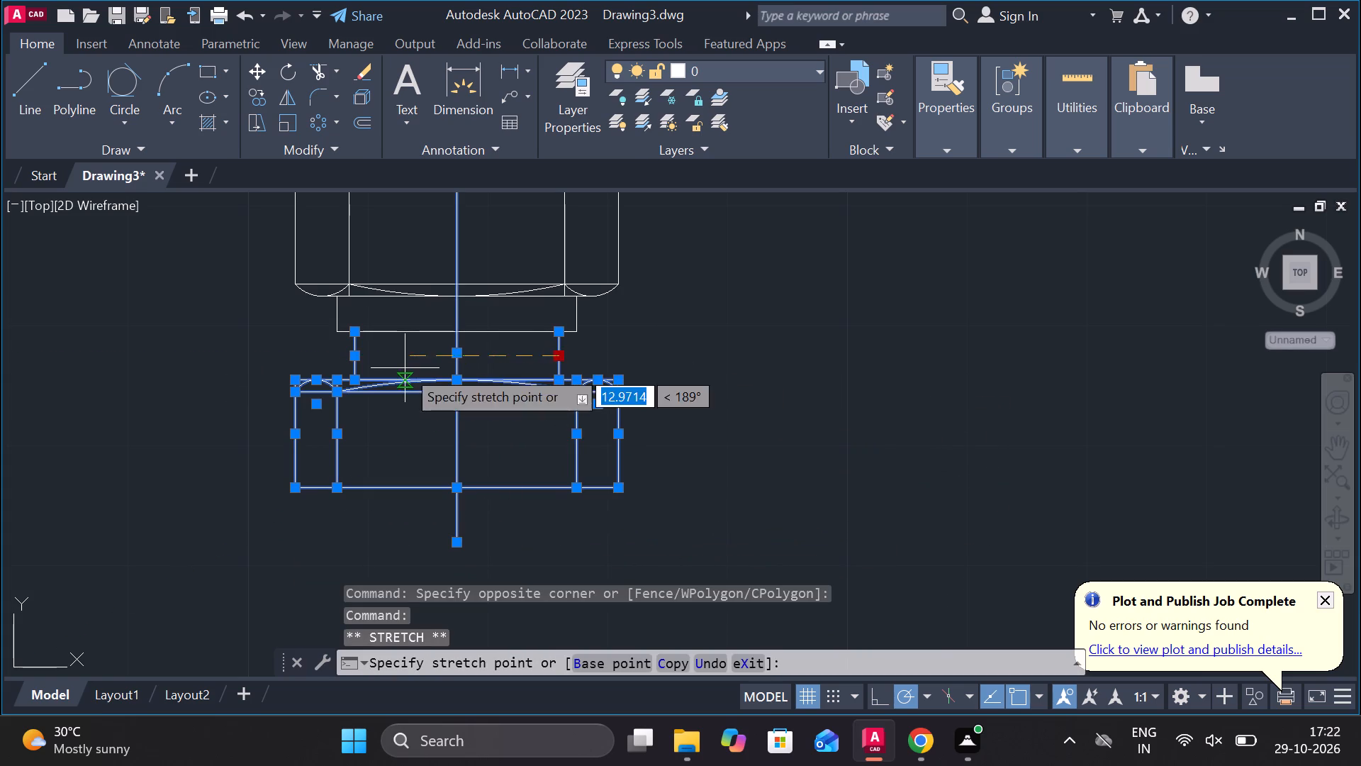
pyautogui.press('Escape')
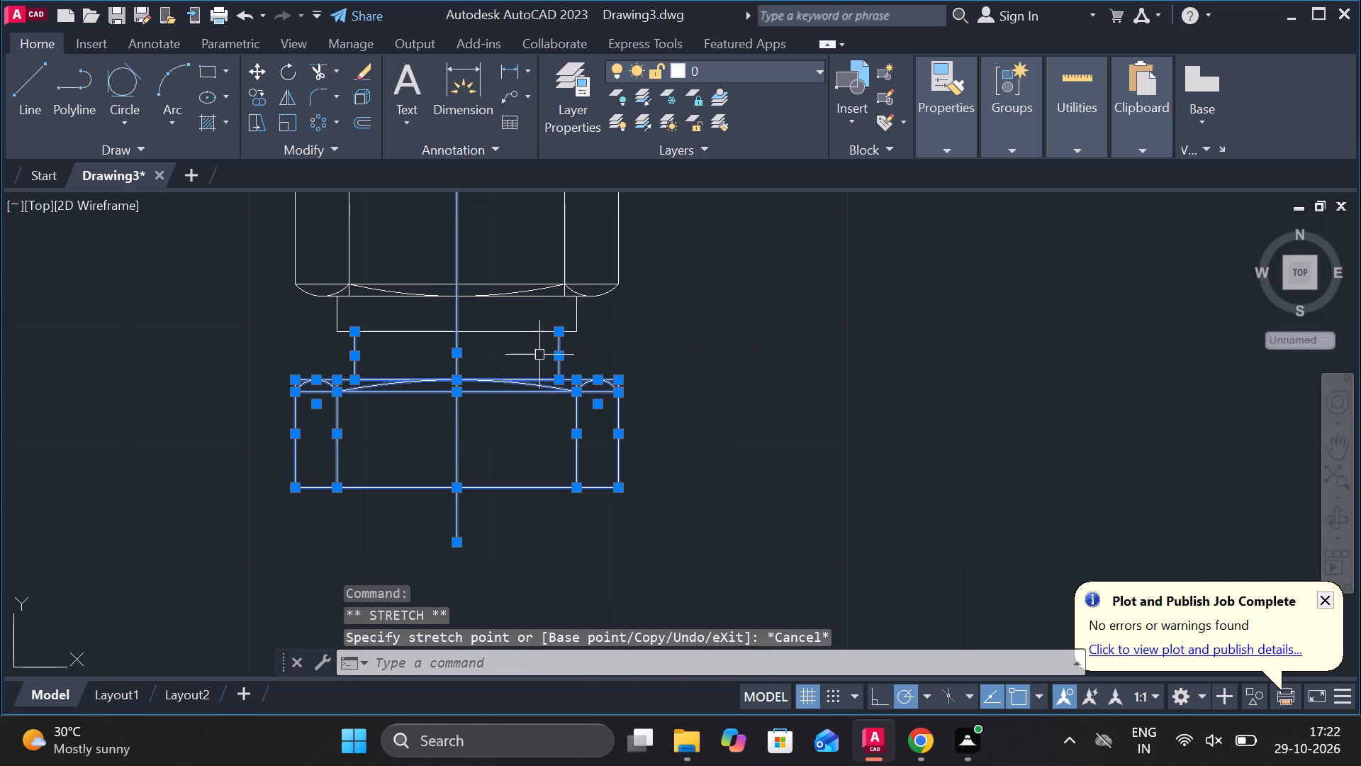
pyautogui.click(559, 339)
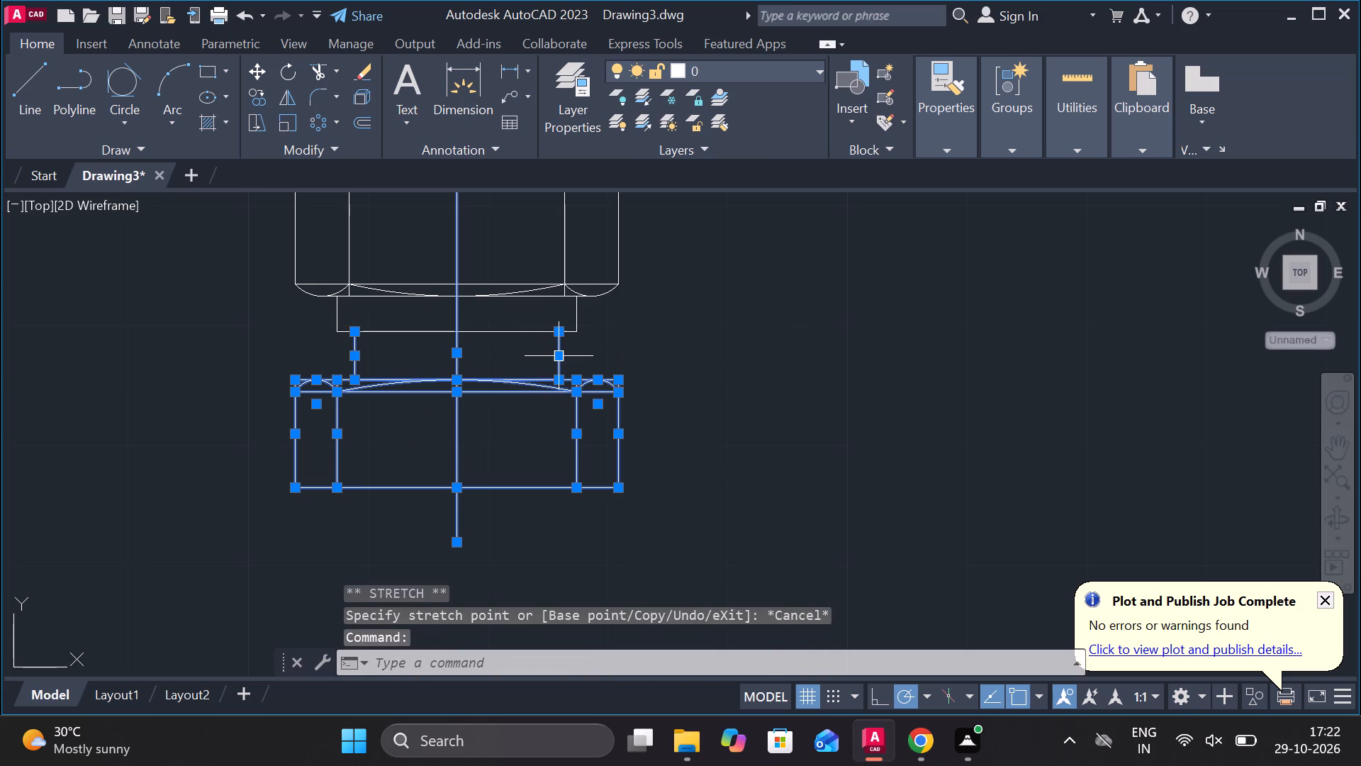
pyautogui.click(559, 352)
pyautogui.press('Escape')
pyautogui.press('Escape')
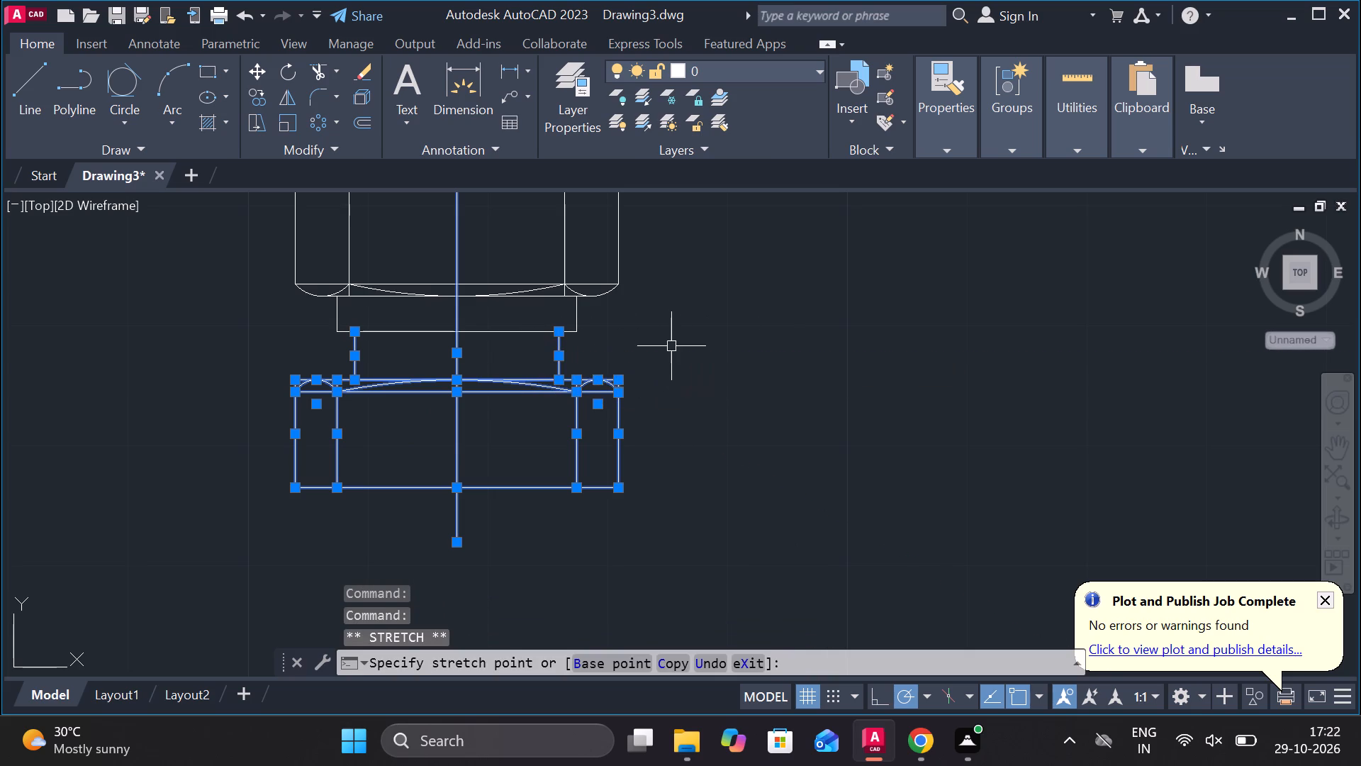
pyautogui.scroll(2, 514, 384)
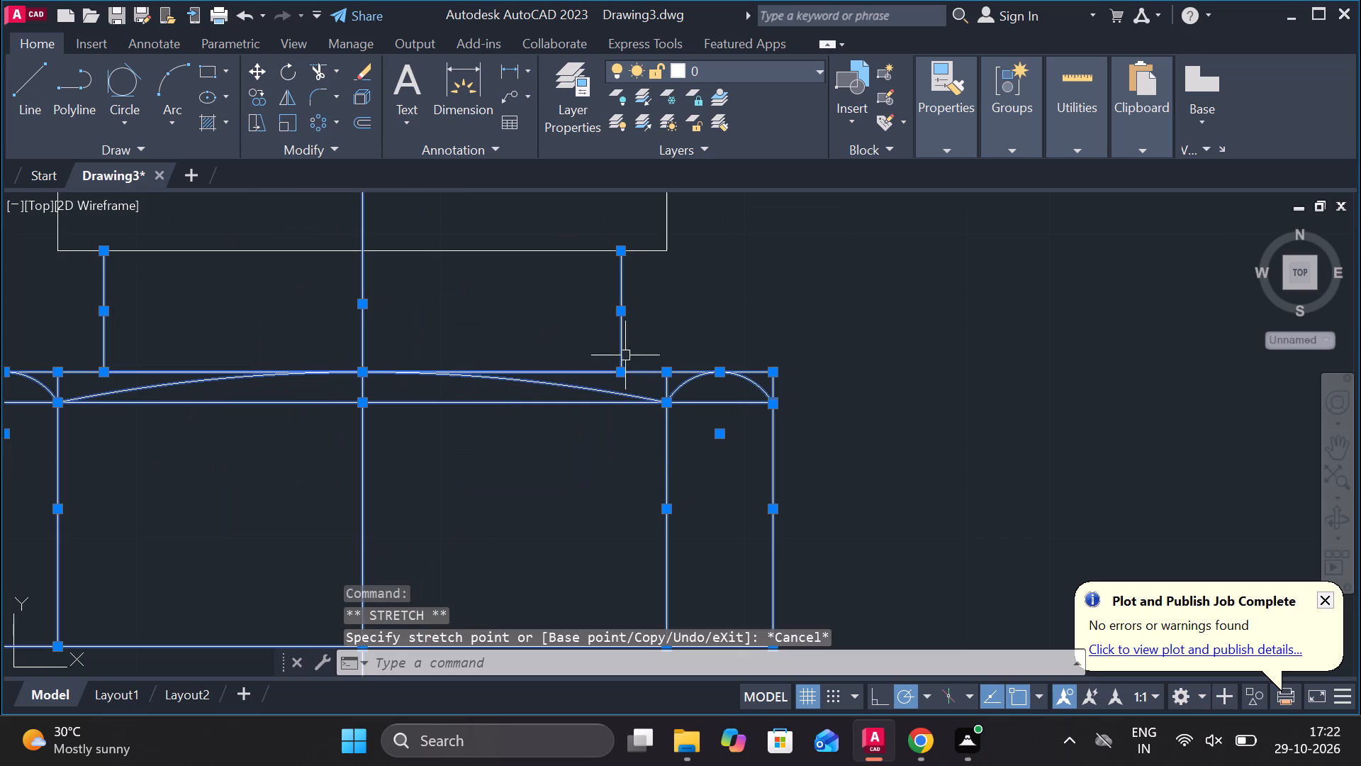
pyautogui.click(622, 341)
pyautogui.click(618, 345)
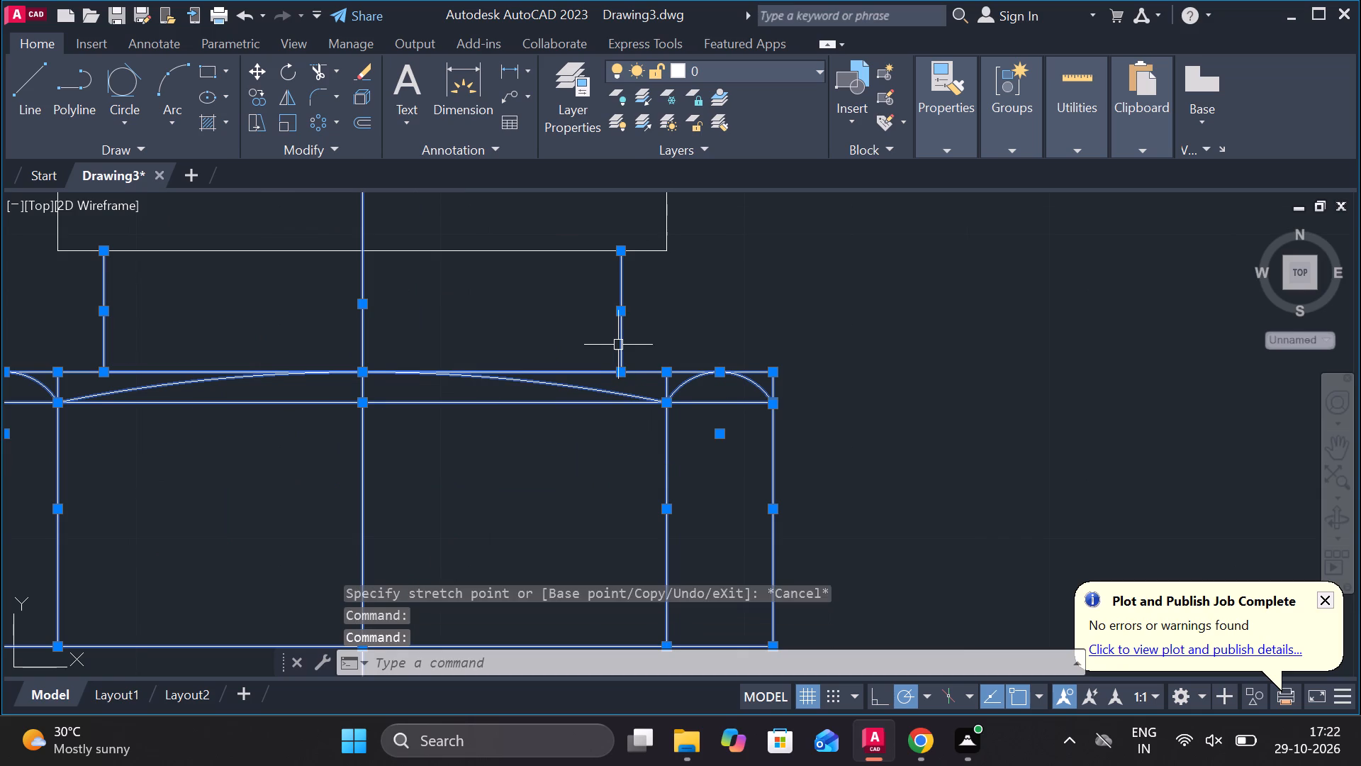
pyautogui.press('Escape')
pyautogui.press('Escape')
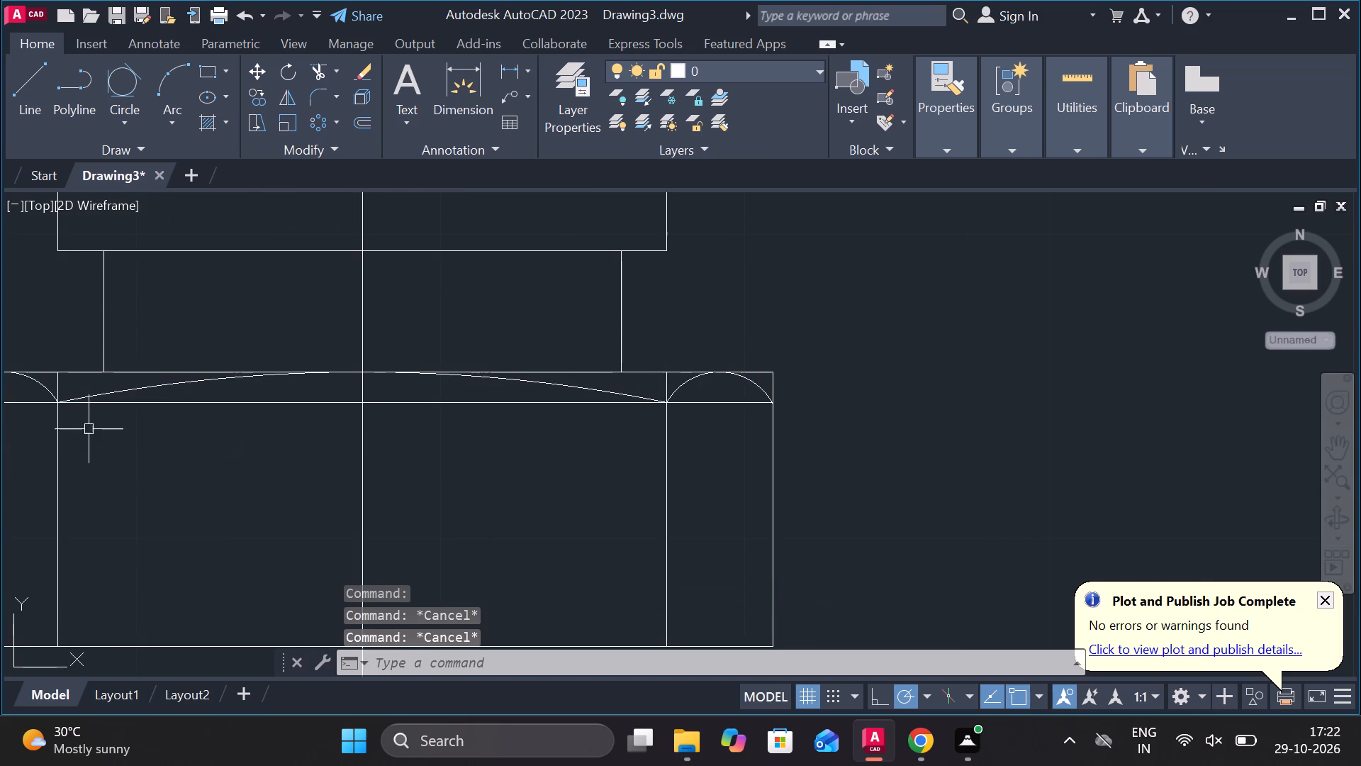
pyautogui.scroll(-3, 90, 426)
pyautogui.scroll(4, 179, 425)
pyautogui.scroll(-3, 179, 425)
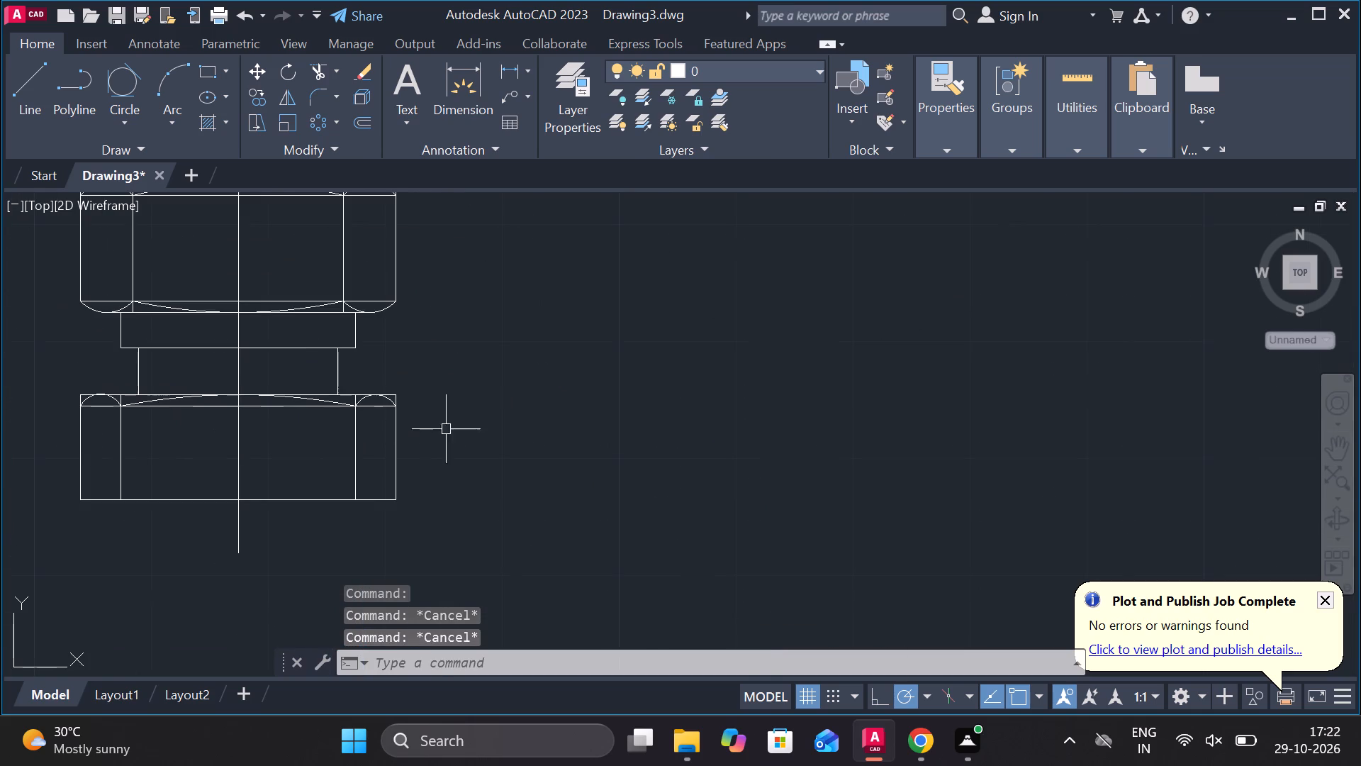
# Move the lower hex section, together with the two short neck side lines and the centre line, 4 units straight down.
pyautogui.click(462, 389)
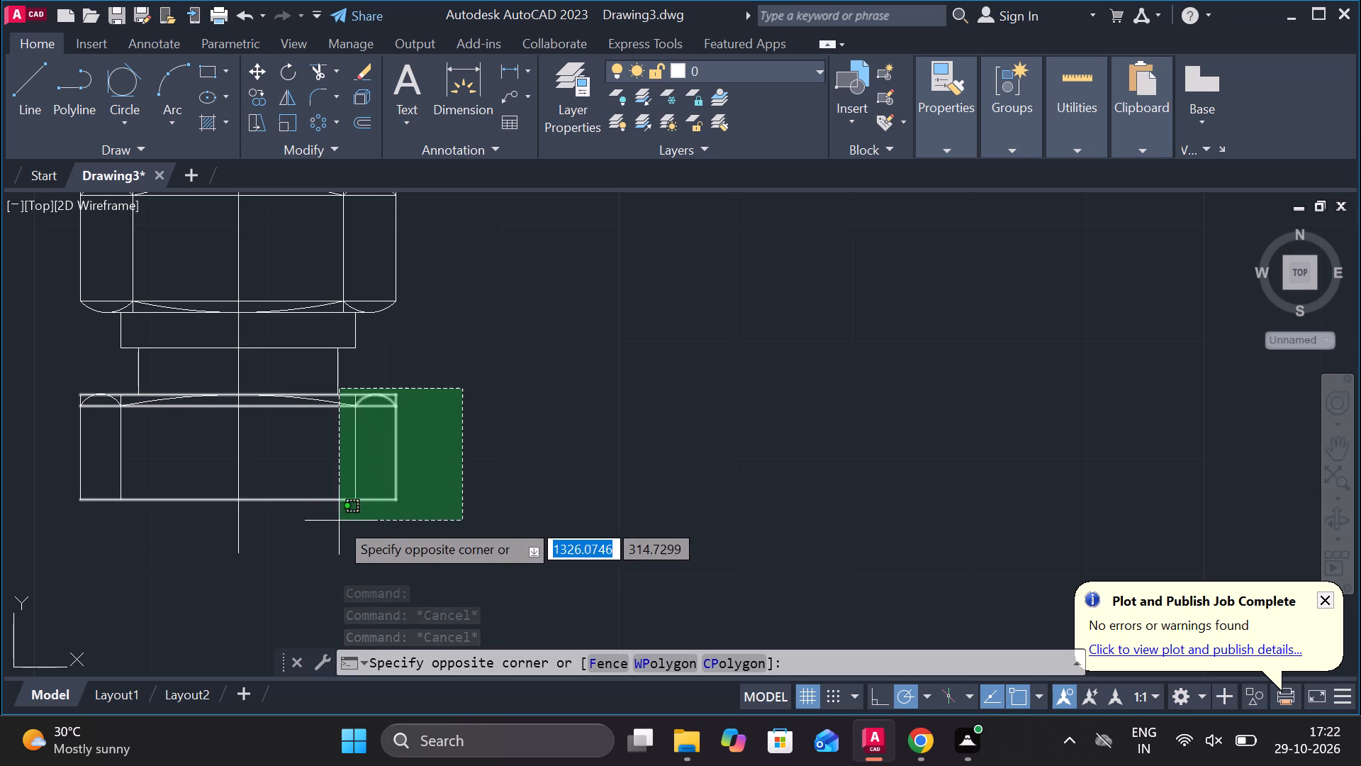
pyautogui.click(56, 548)
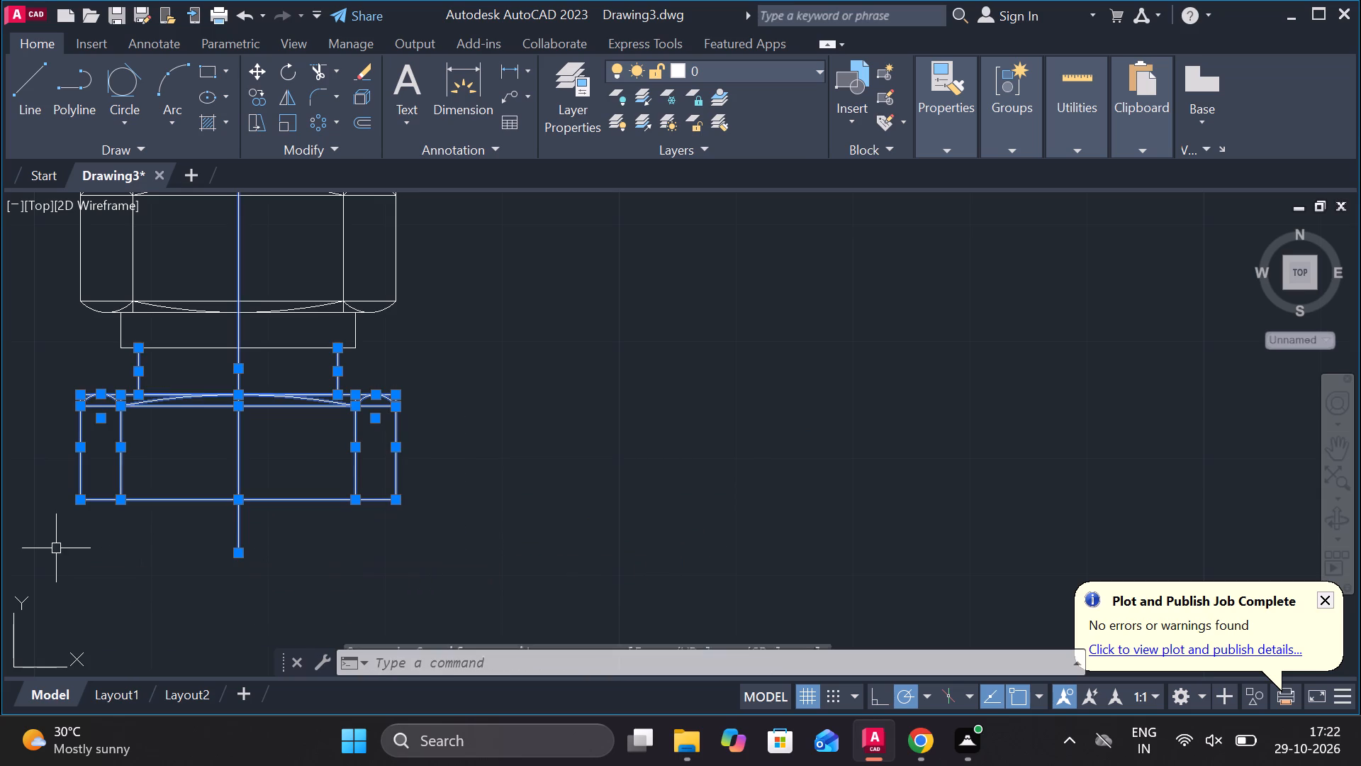
pyautogui.scroll(1, 210, 465)
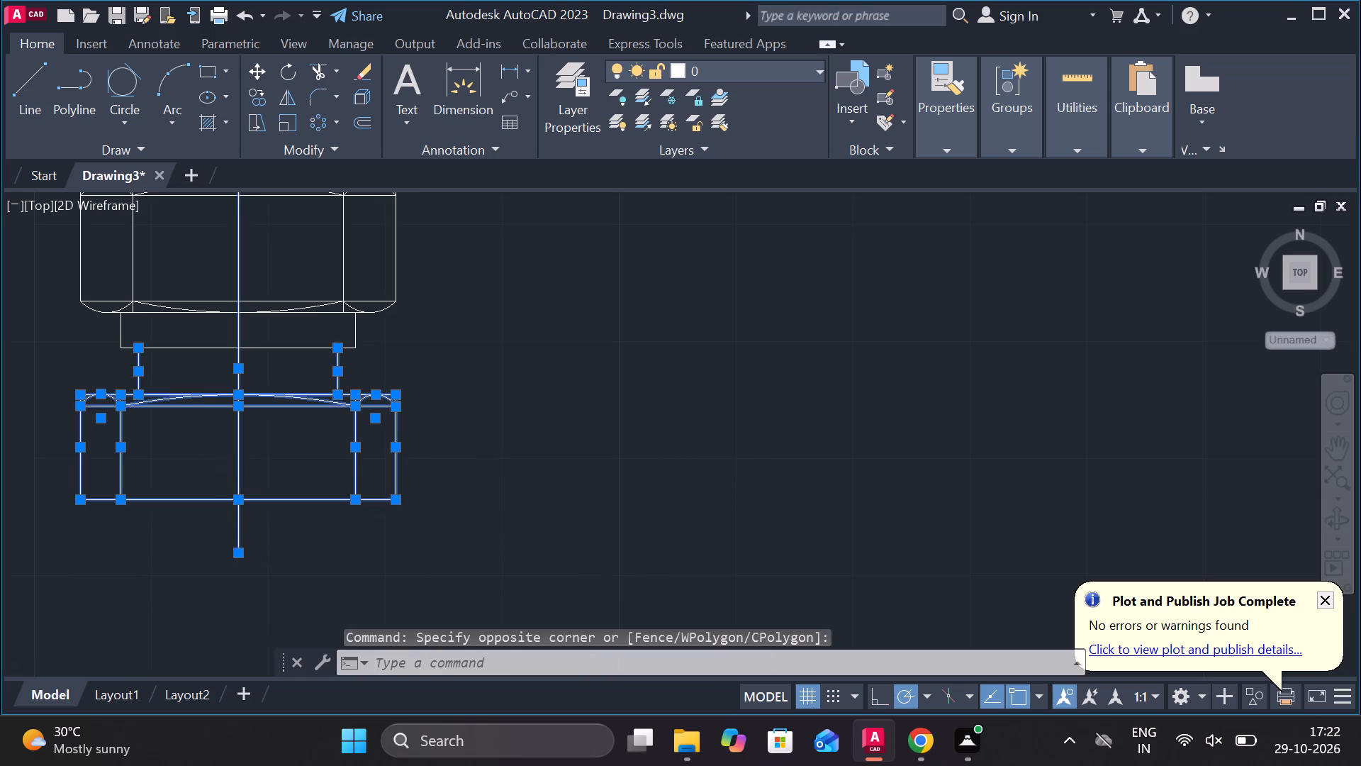
pyautogui.scroll(1, 210, 465)
pyautogui.scroll(-2, 210, 465)
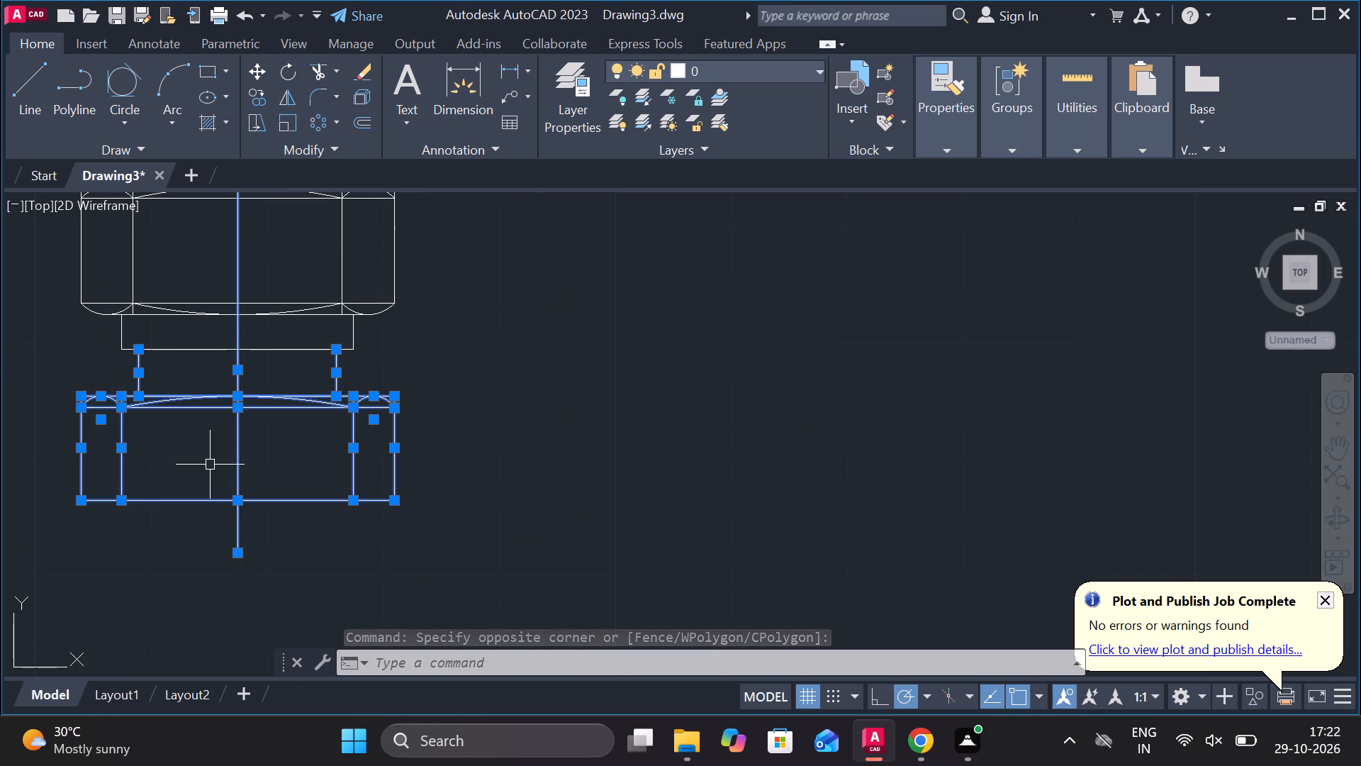
pyautogui.click(137, 387)
pyautogui.scroll(2, 178, 378)
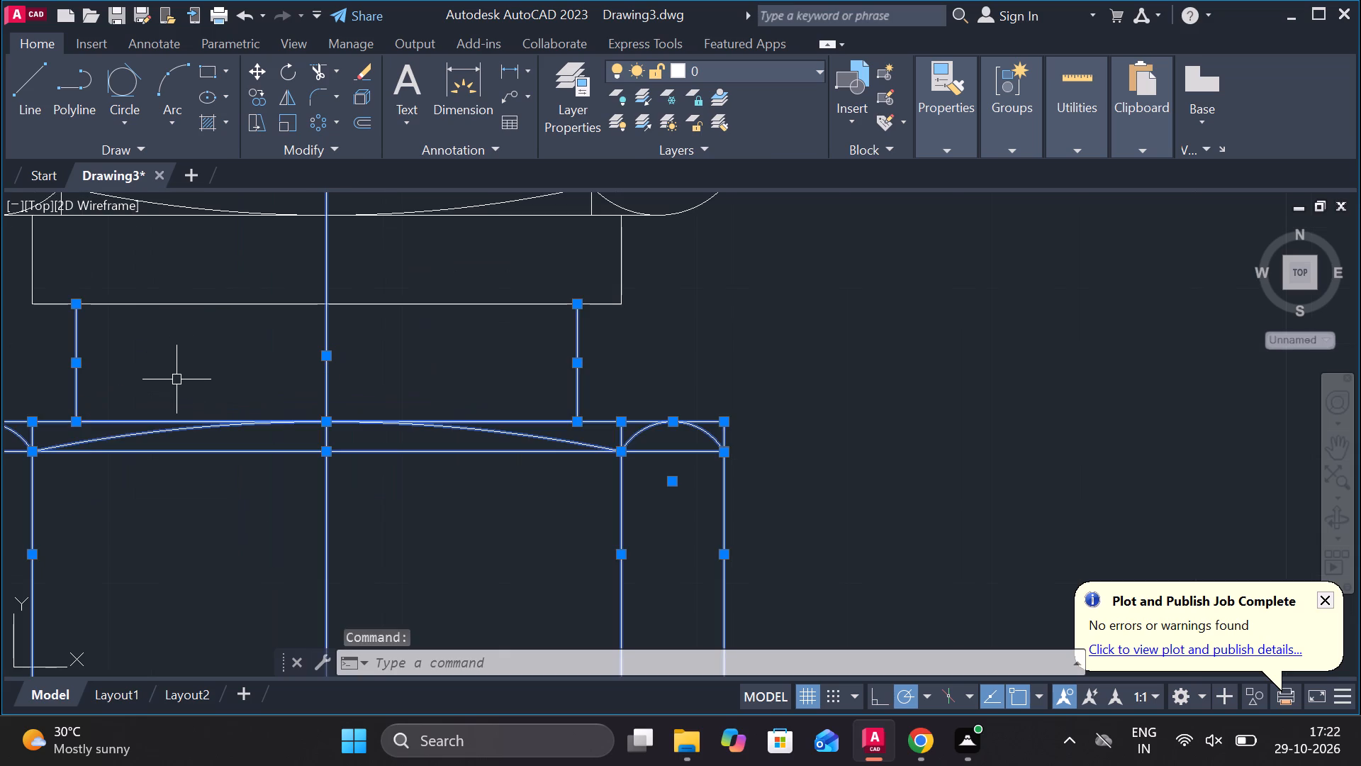
pyautogui.click(77, 417)
pyautogui.click(79, 426)
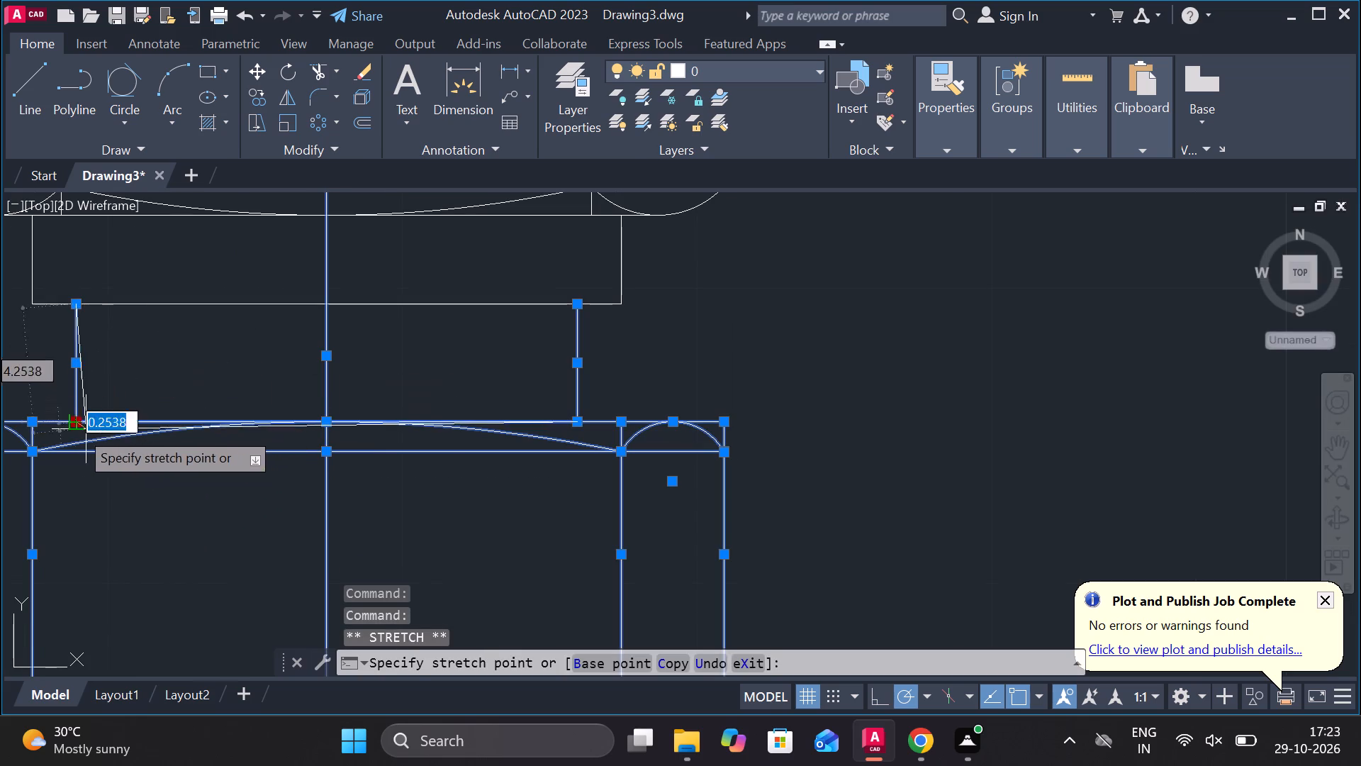
pyautogui.press('Escape')
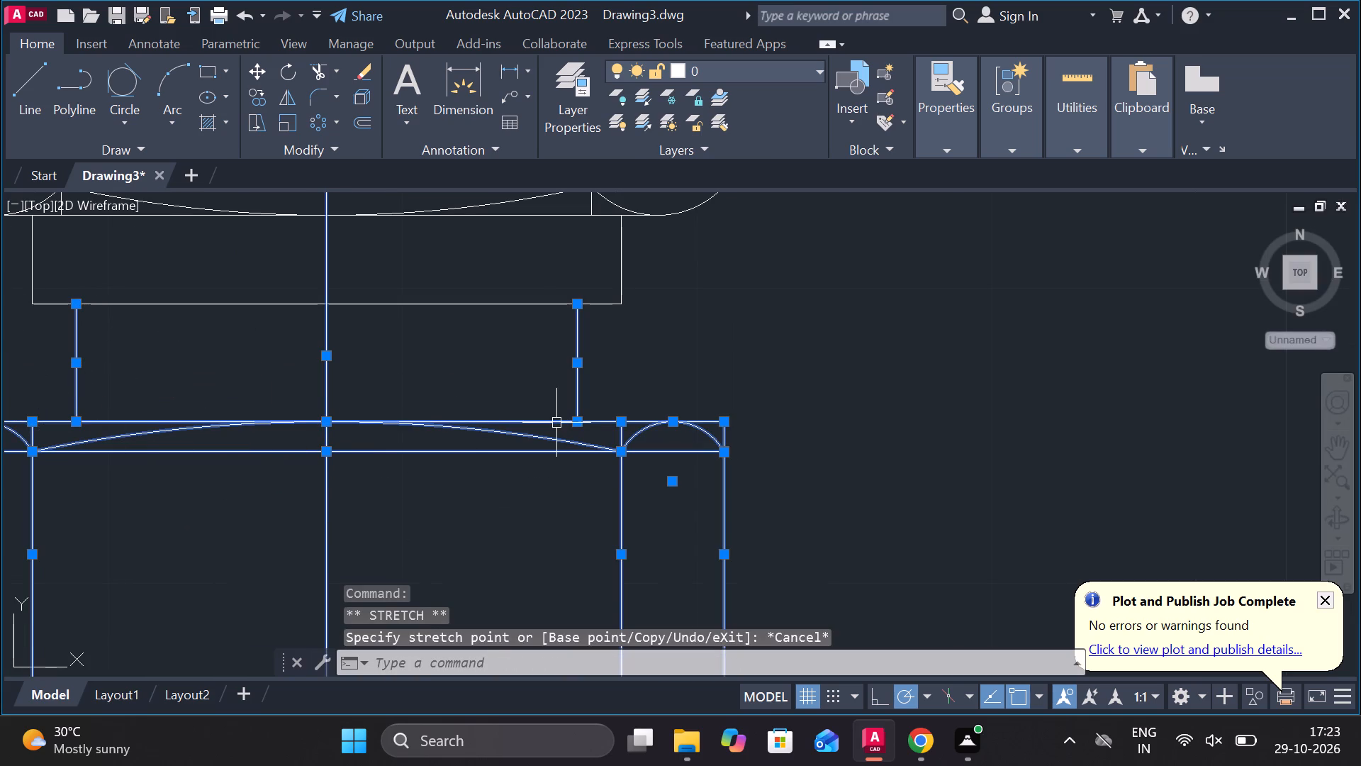
pyautogui.scroll(-3, 556, 422)
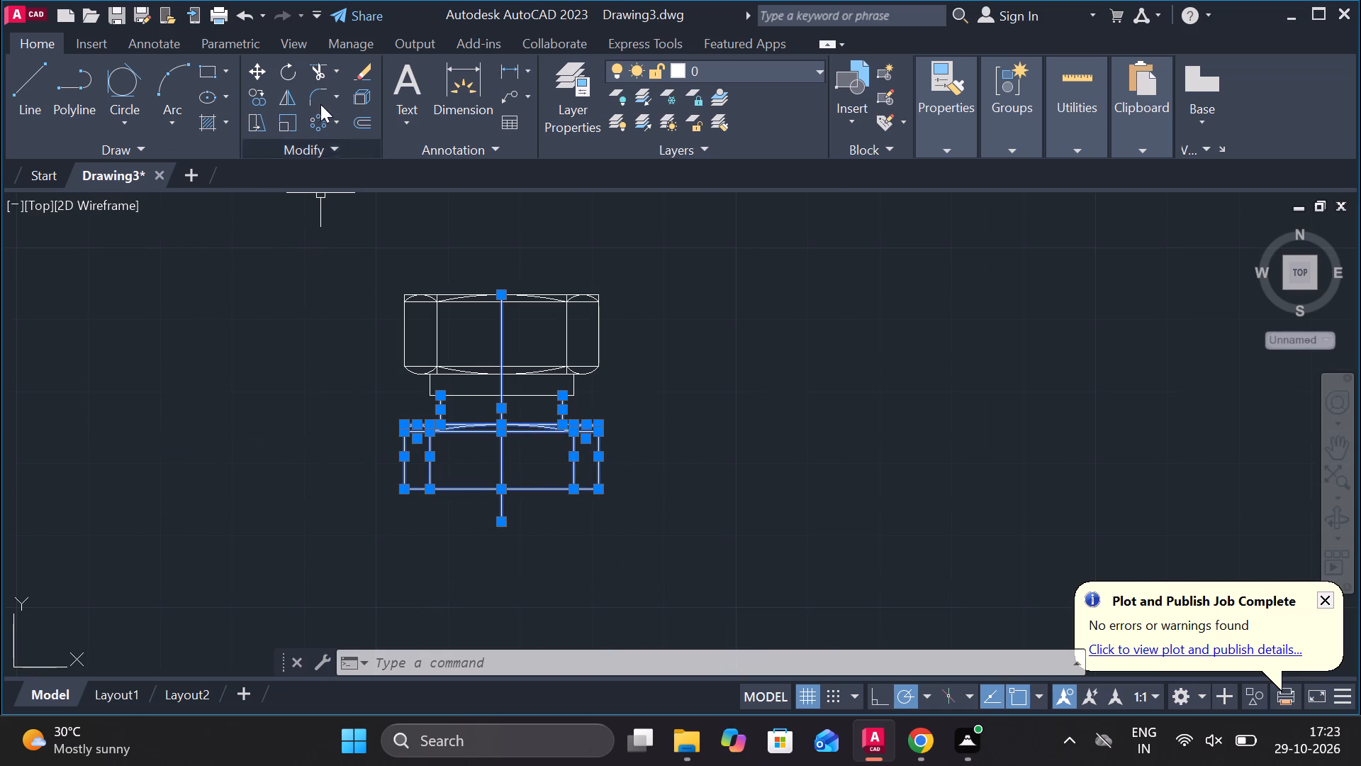
pyautogui.click(250, 71)
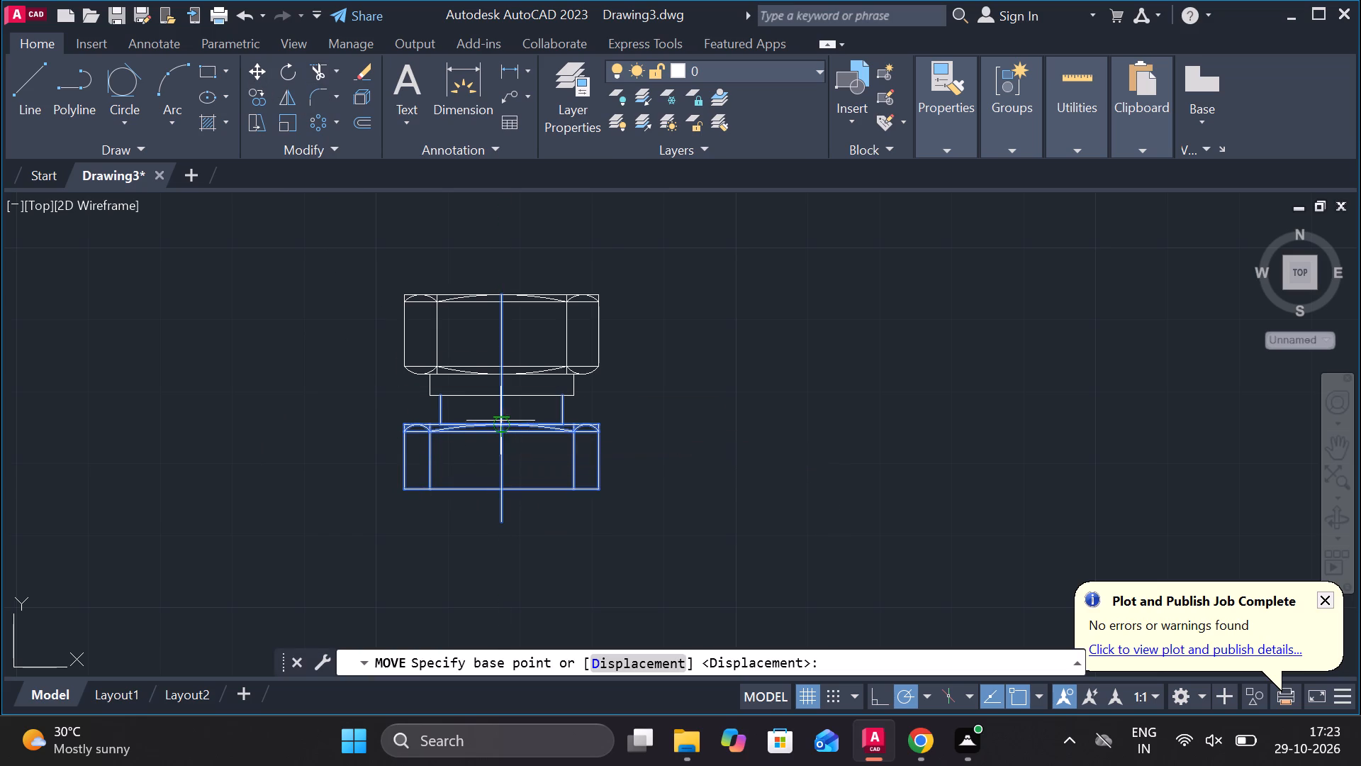
pyautogui.scroll(2, 500, 421)
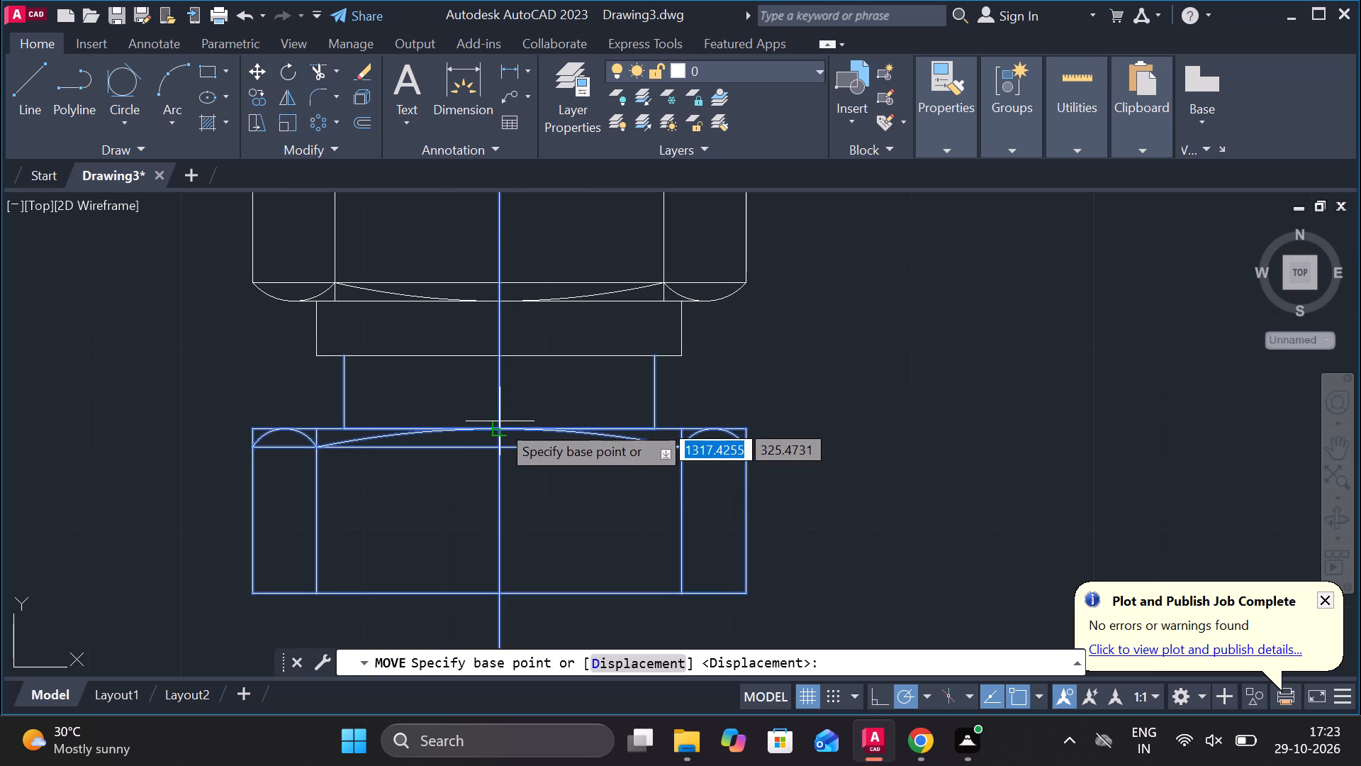
pyautogui.click(498, 428)
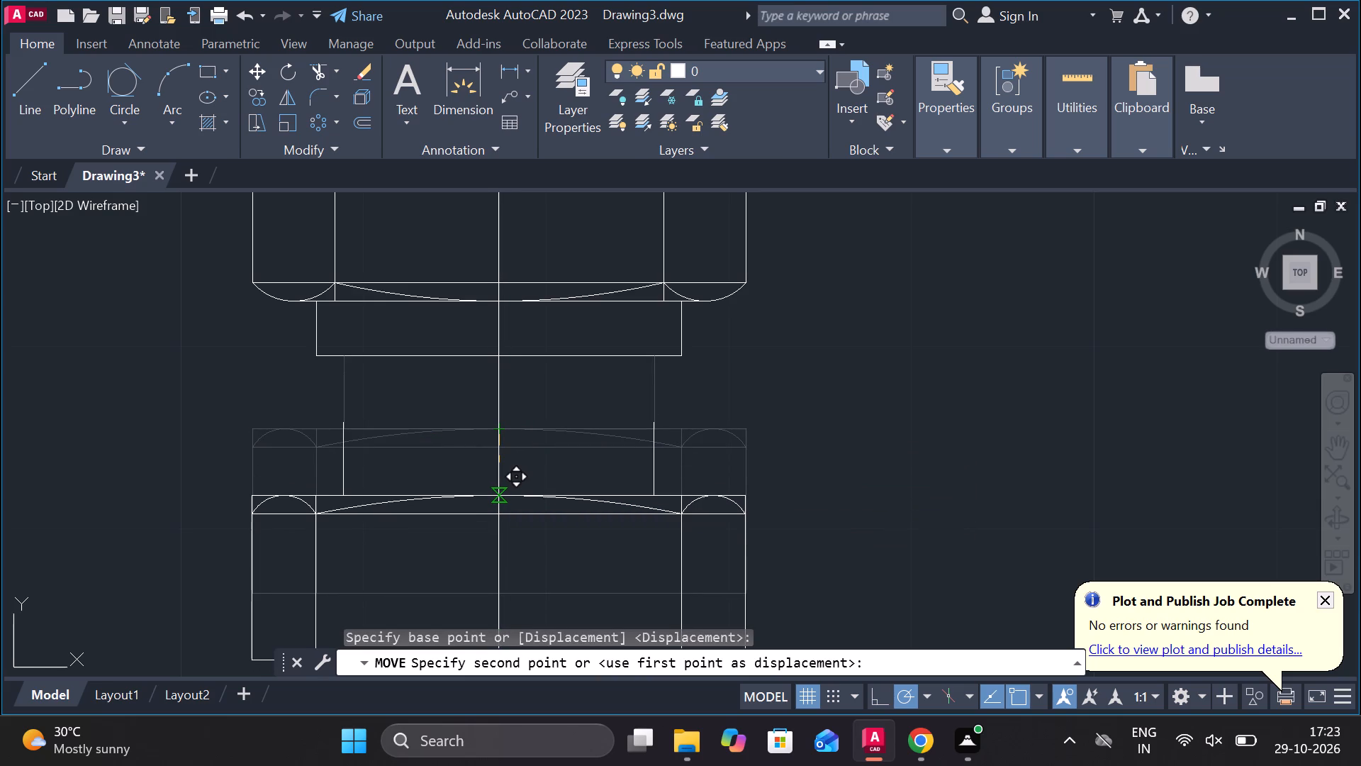
pyautogui.press('4')
pyautogui.press('Return')
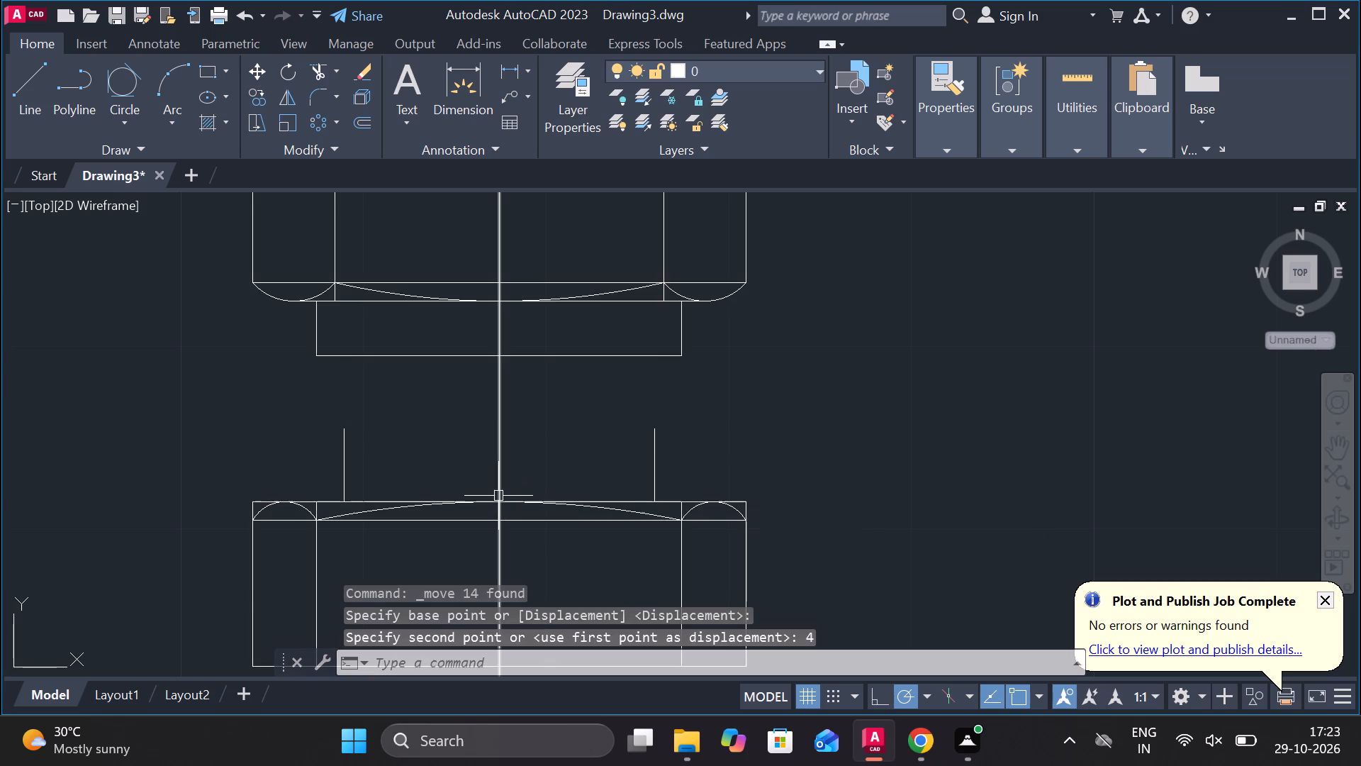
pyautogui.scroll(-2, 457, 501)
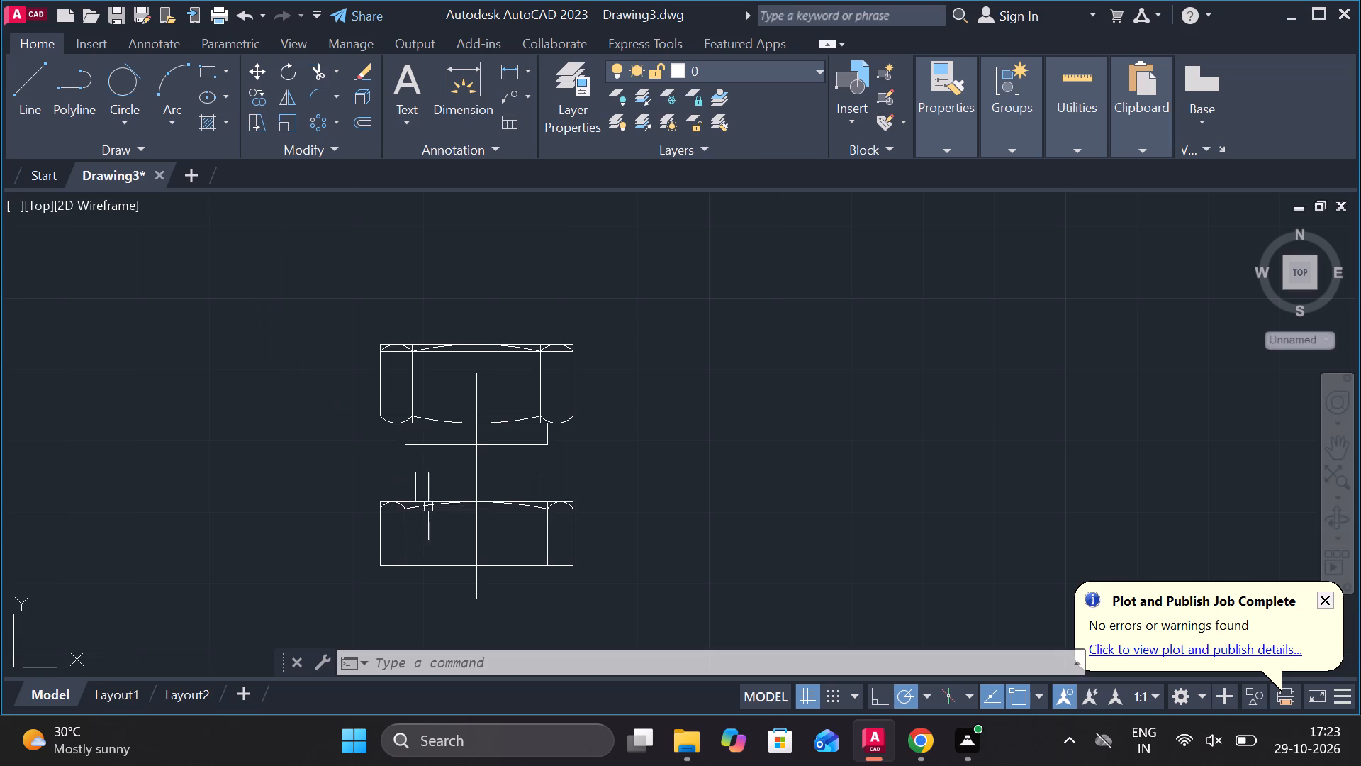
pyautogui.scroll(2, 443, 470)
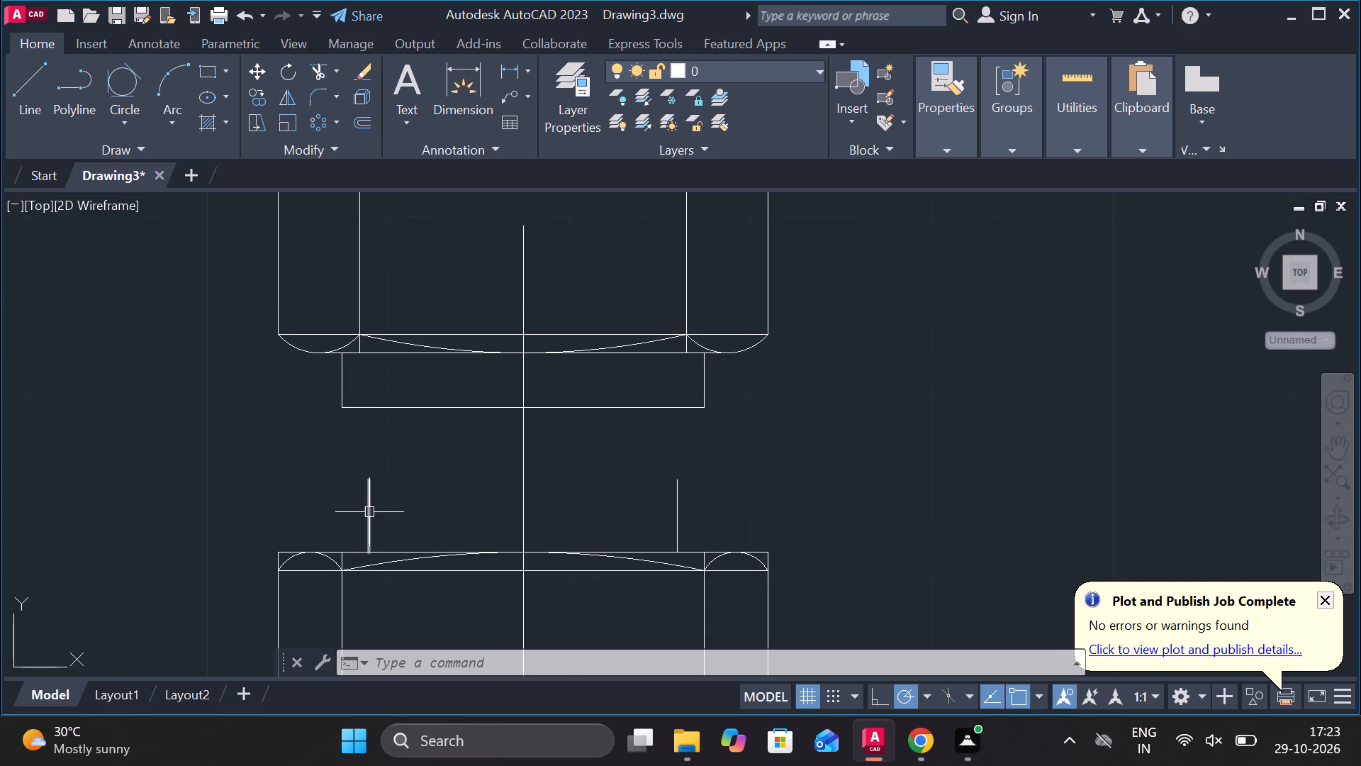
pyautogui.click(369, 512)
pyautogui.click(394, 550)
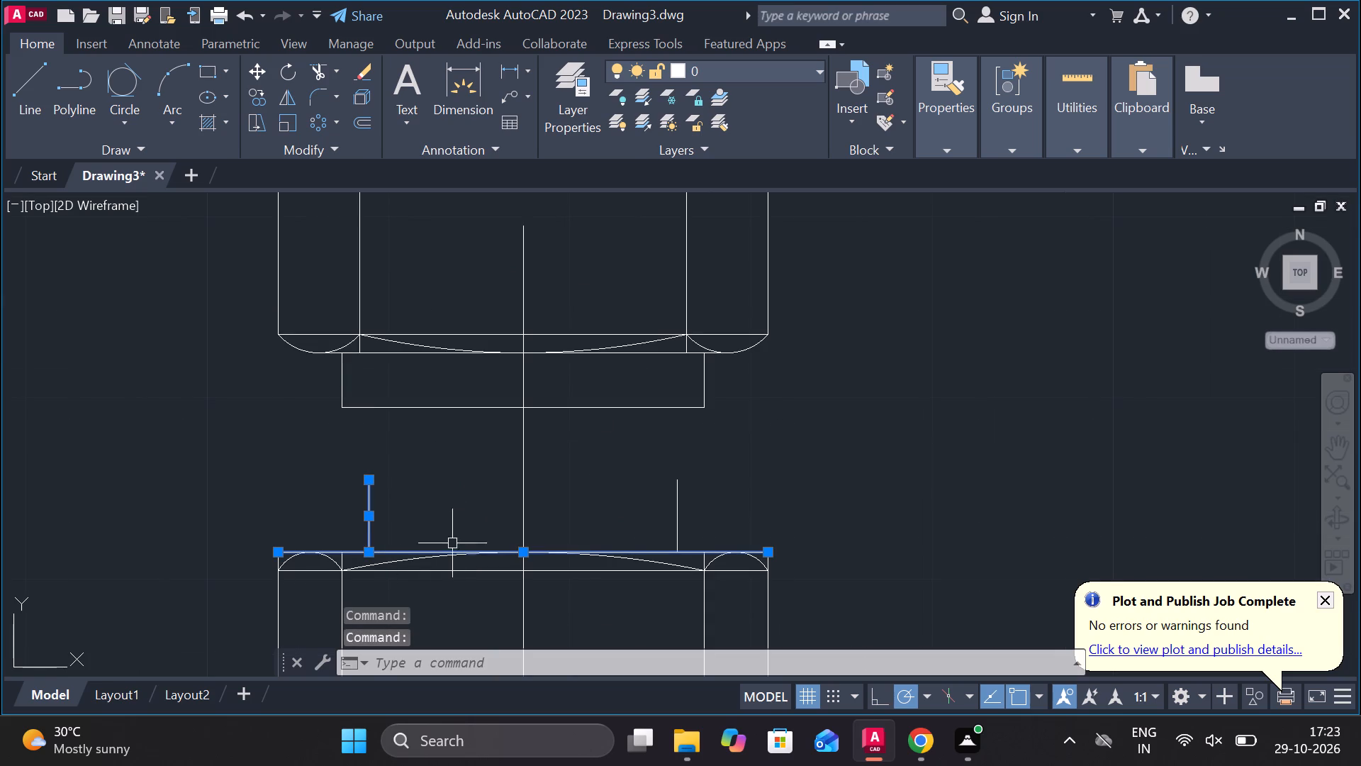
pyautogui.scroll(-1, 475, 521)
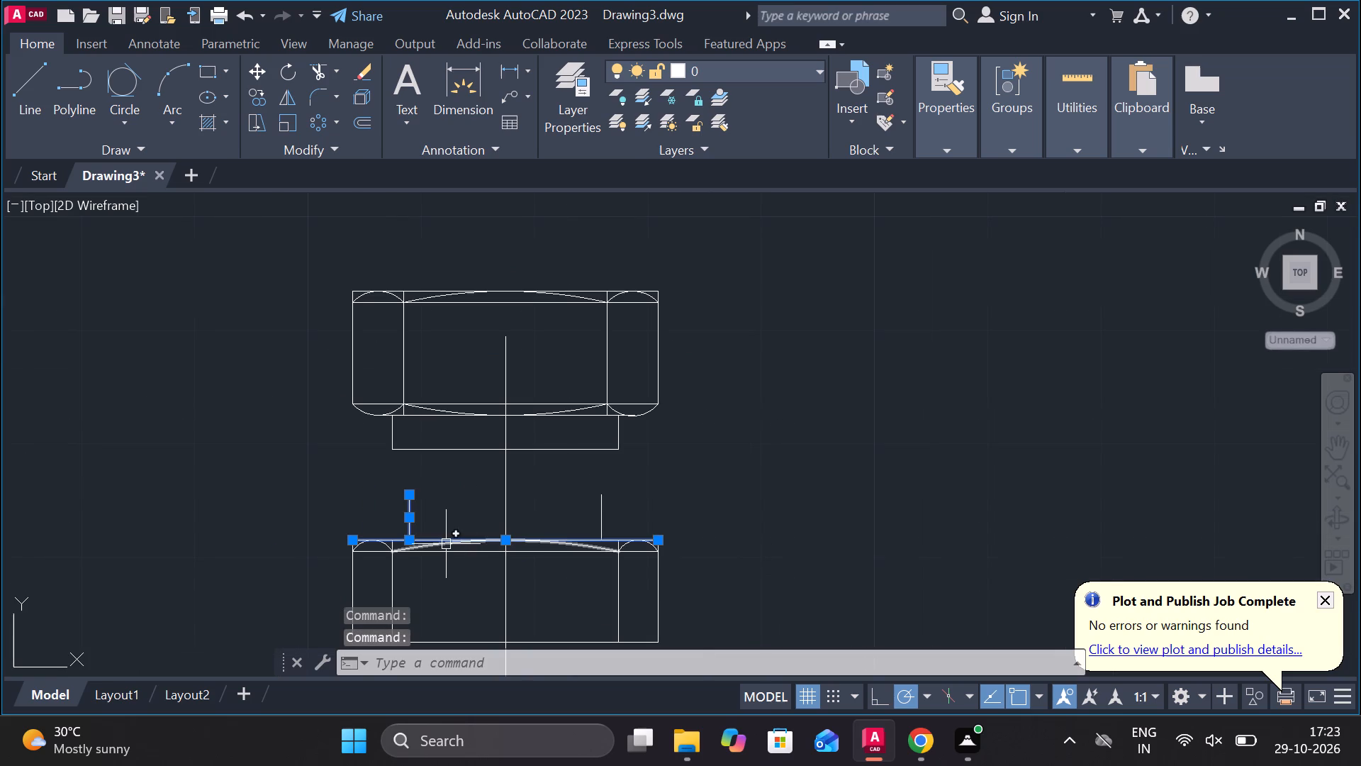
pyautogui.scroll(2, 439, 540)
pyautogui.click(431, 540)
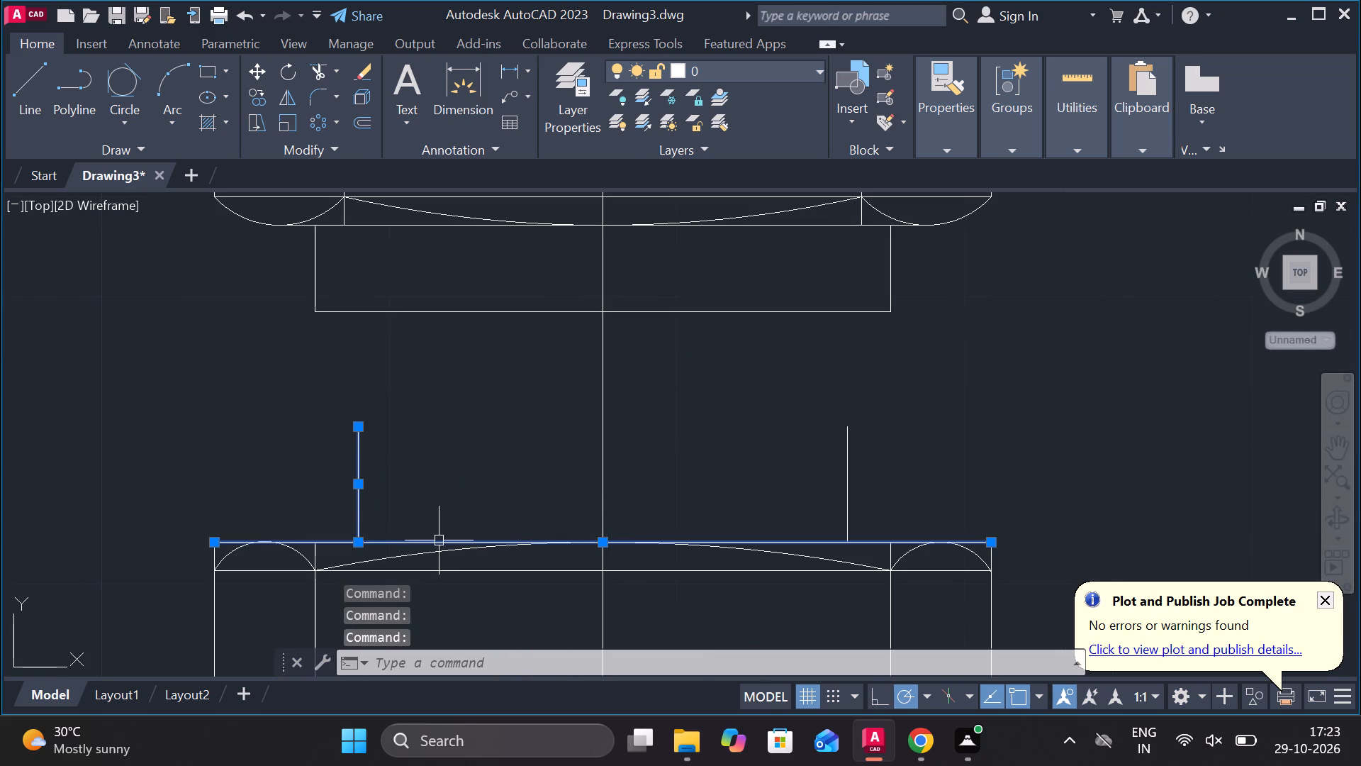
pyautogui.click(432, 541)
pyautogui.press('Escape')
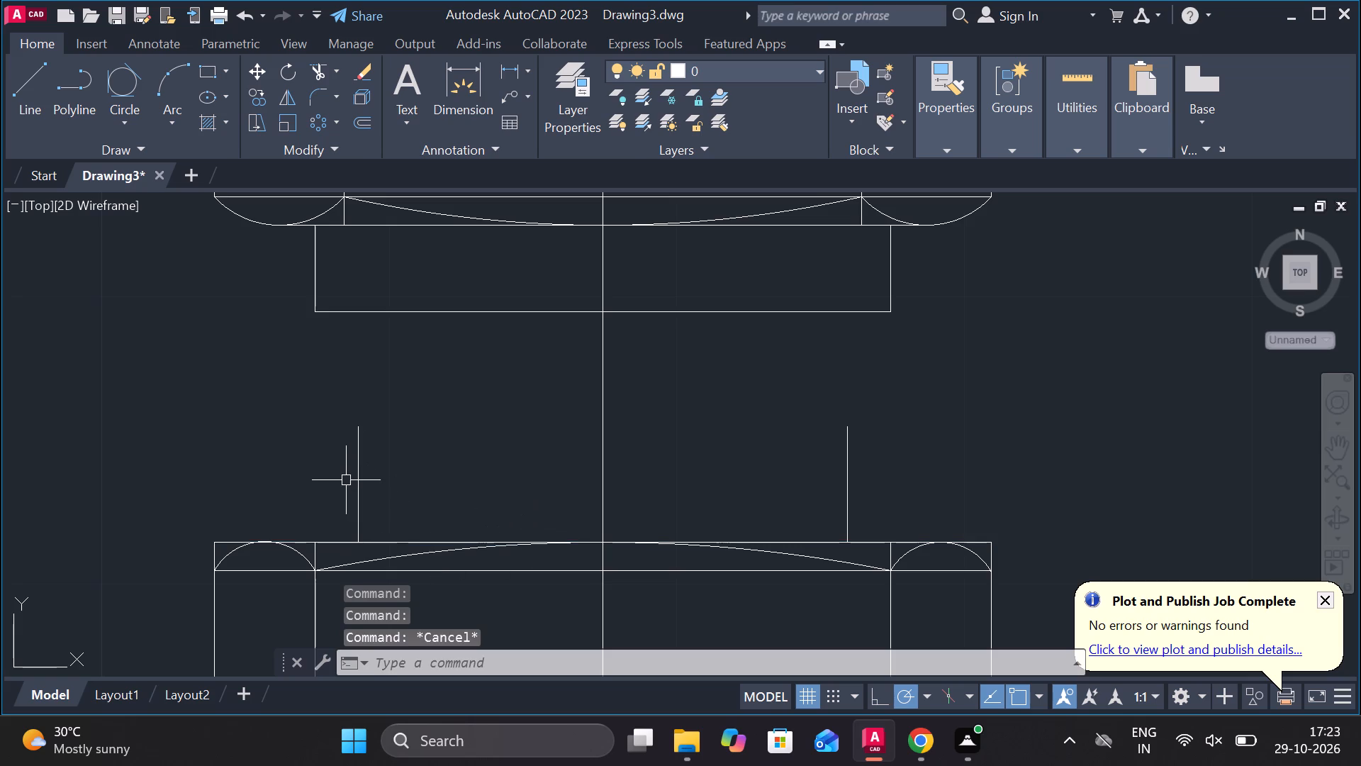
# Move the two short vertical neck lines straight up so their upper ends meet the bottom edge of the stepped section.
pyautogui.click(362, 491)
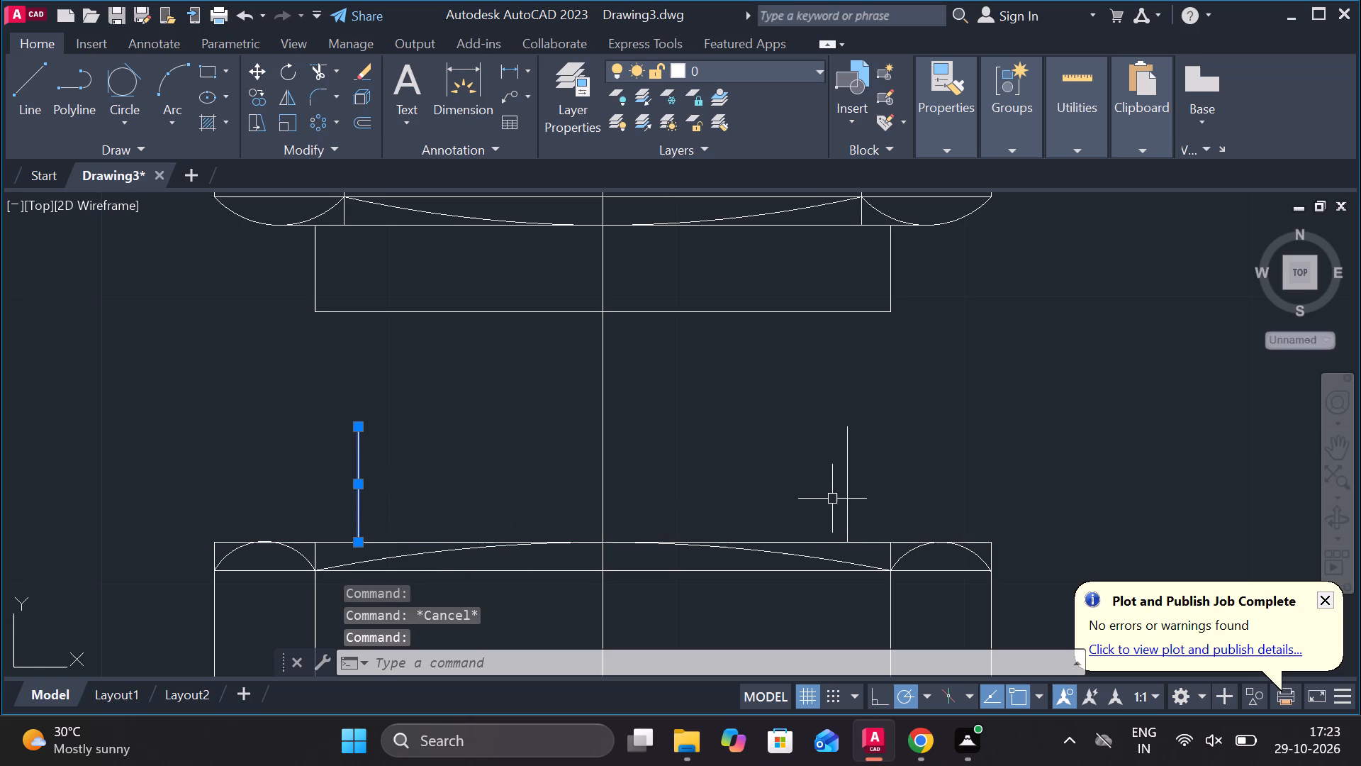
pyautogui.click(845, 495)
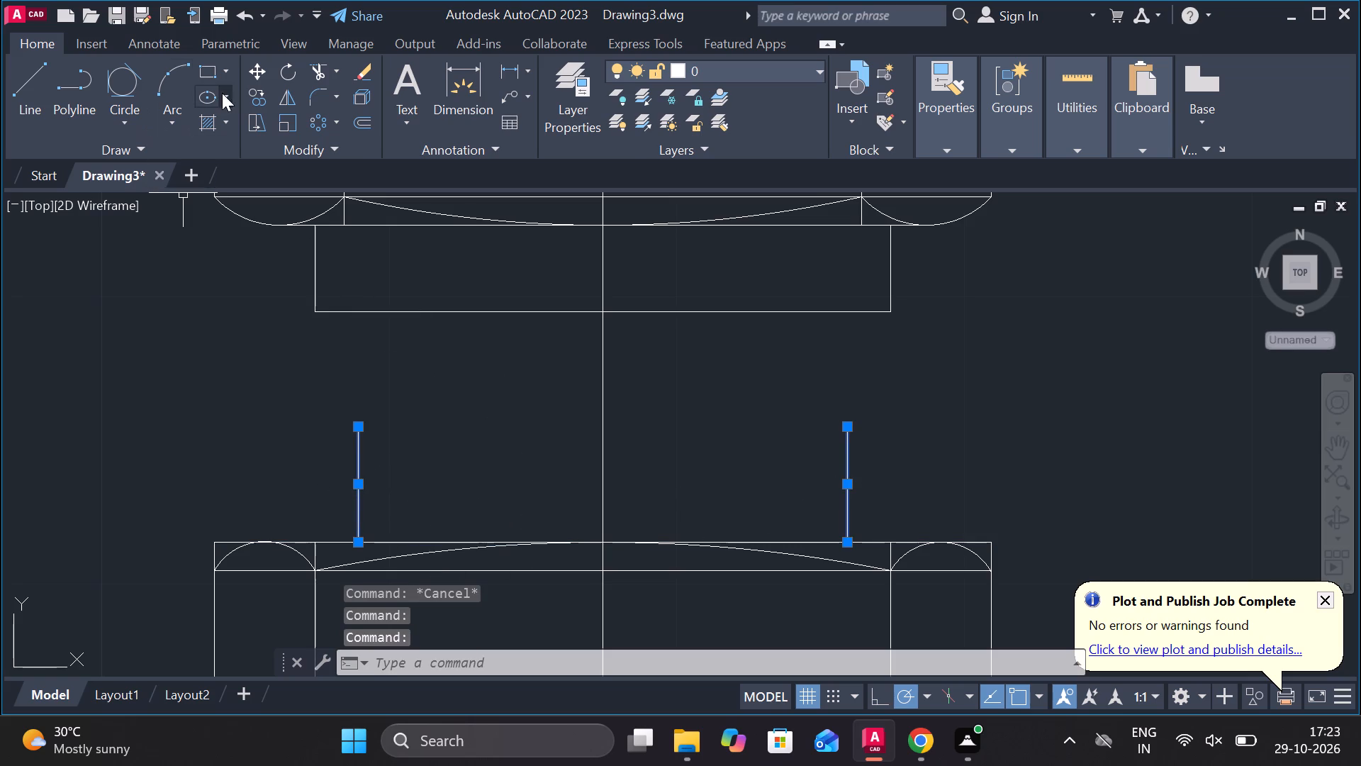
pyautogui.click(254, 77)
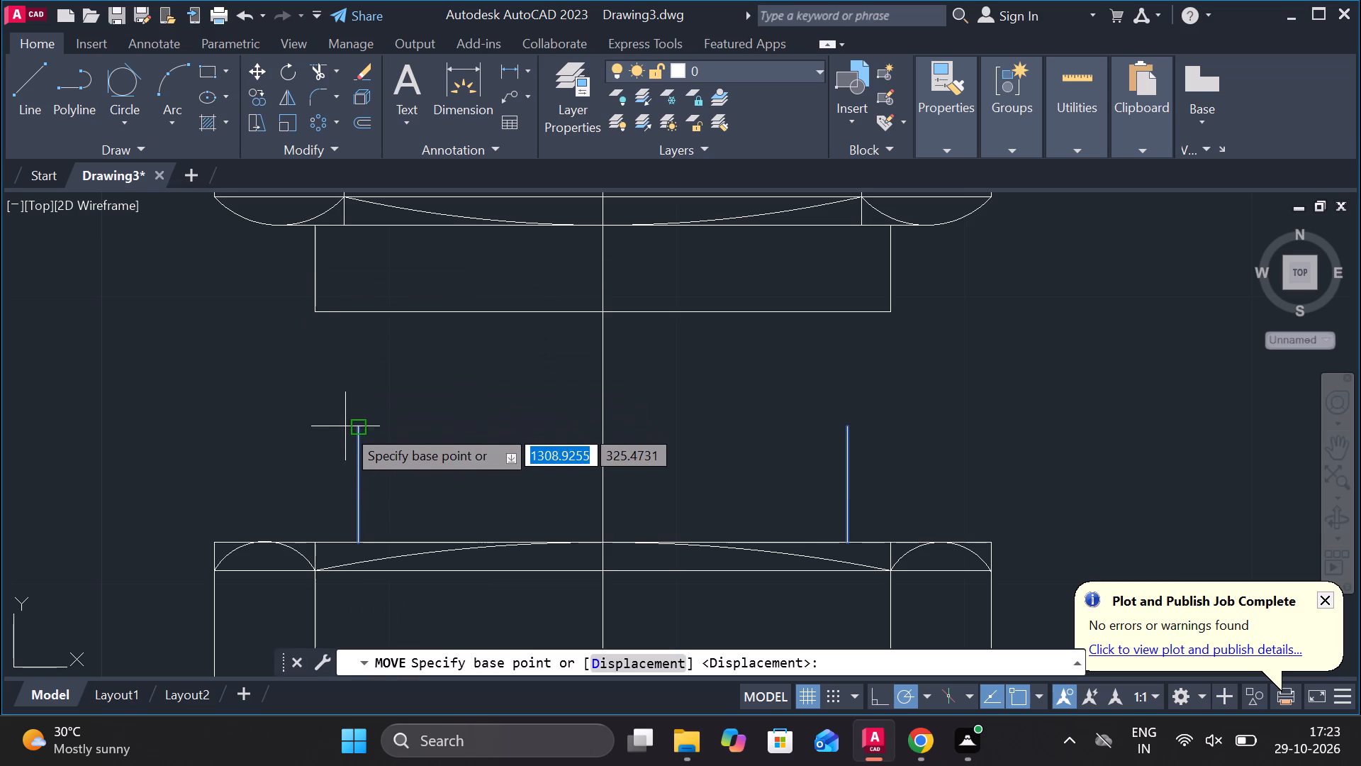
pyautogui.click(359, 423)
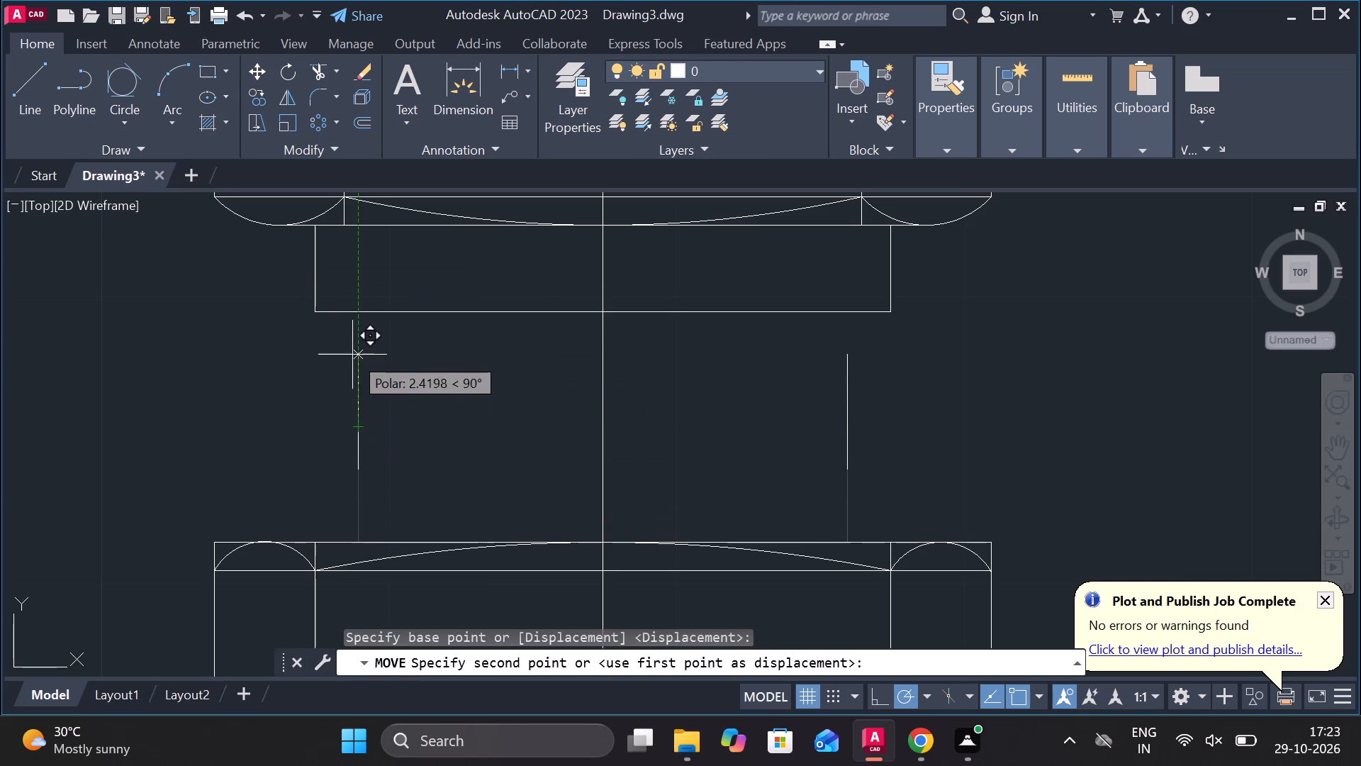
pyautogui.click(356, 312)
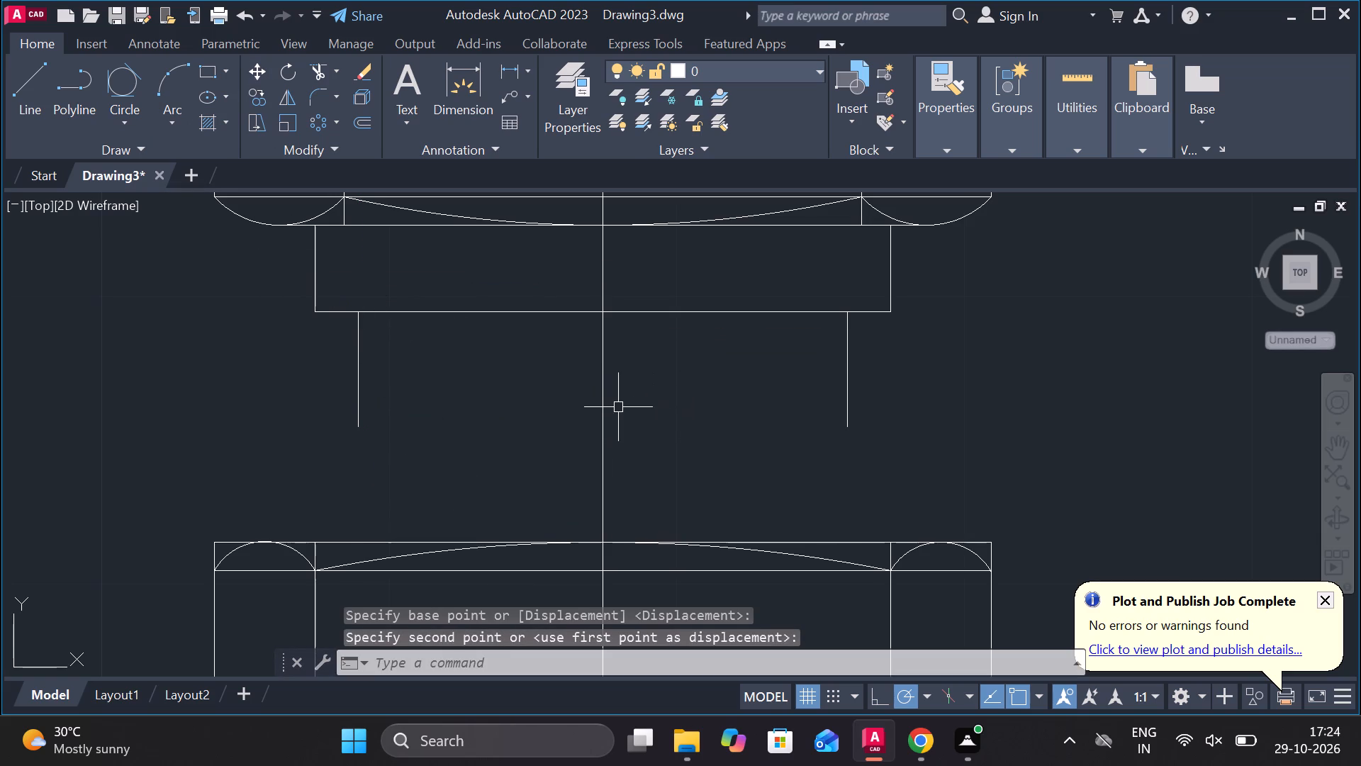
pyautogui.press('Escape')
# Measure the vertical gap between the left neck line's lower end and the lower hex section's top edge.
pyautogui.click(501, 68)
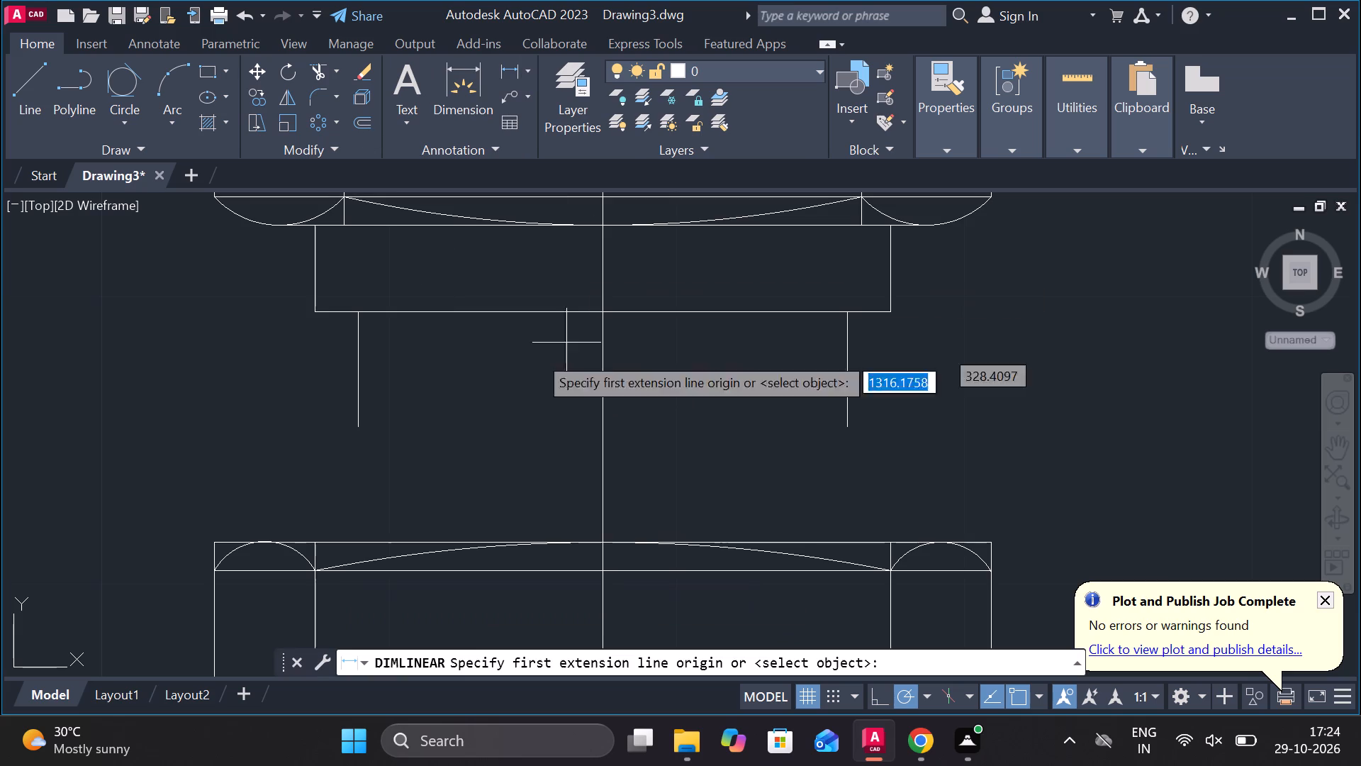
pyautogui.click(356, 423)
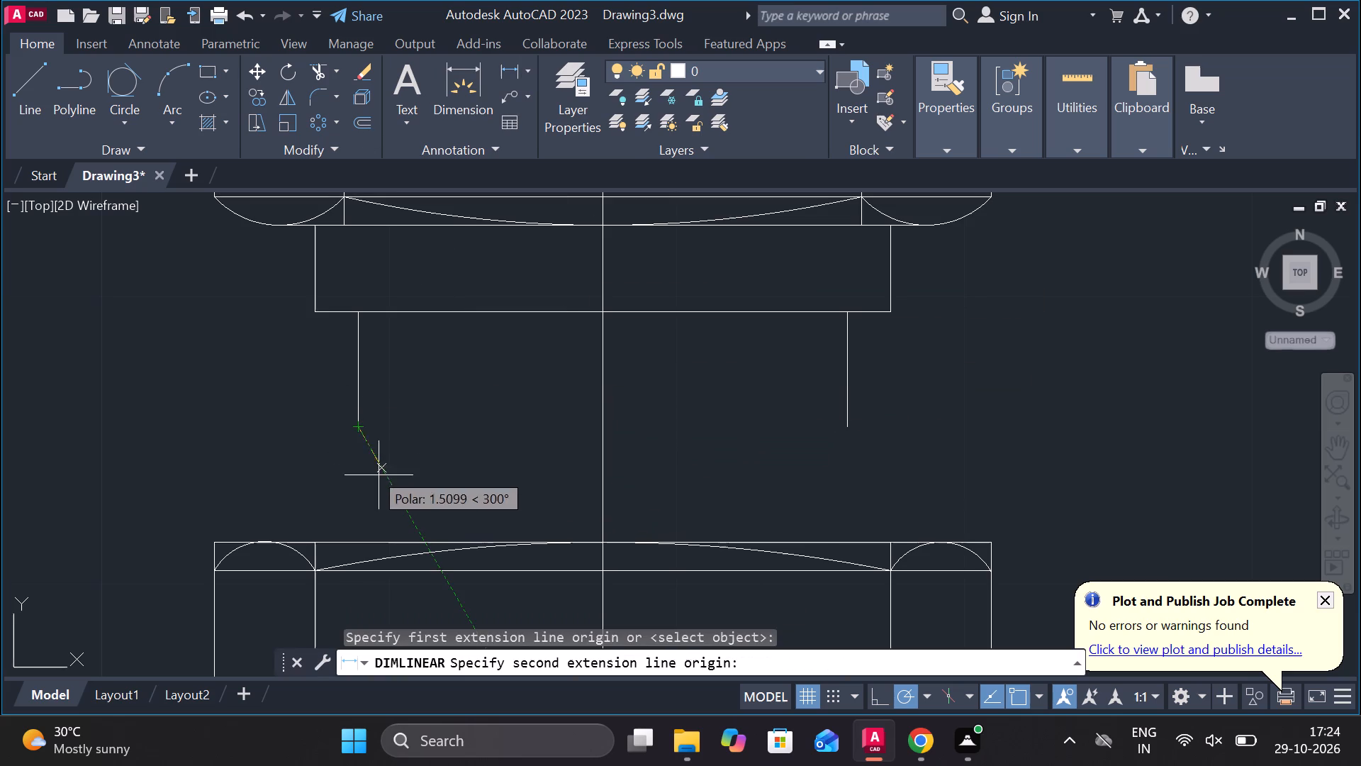
pyautogui.click(607, 542)
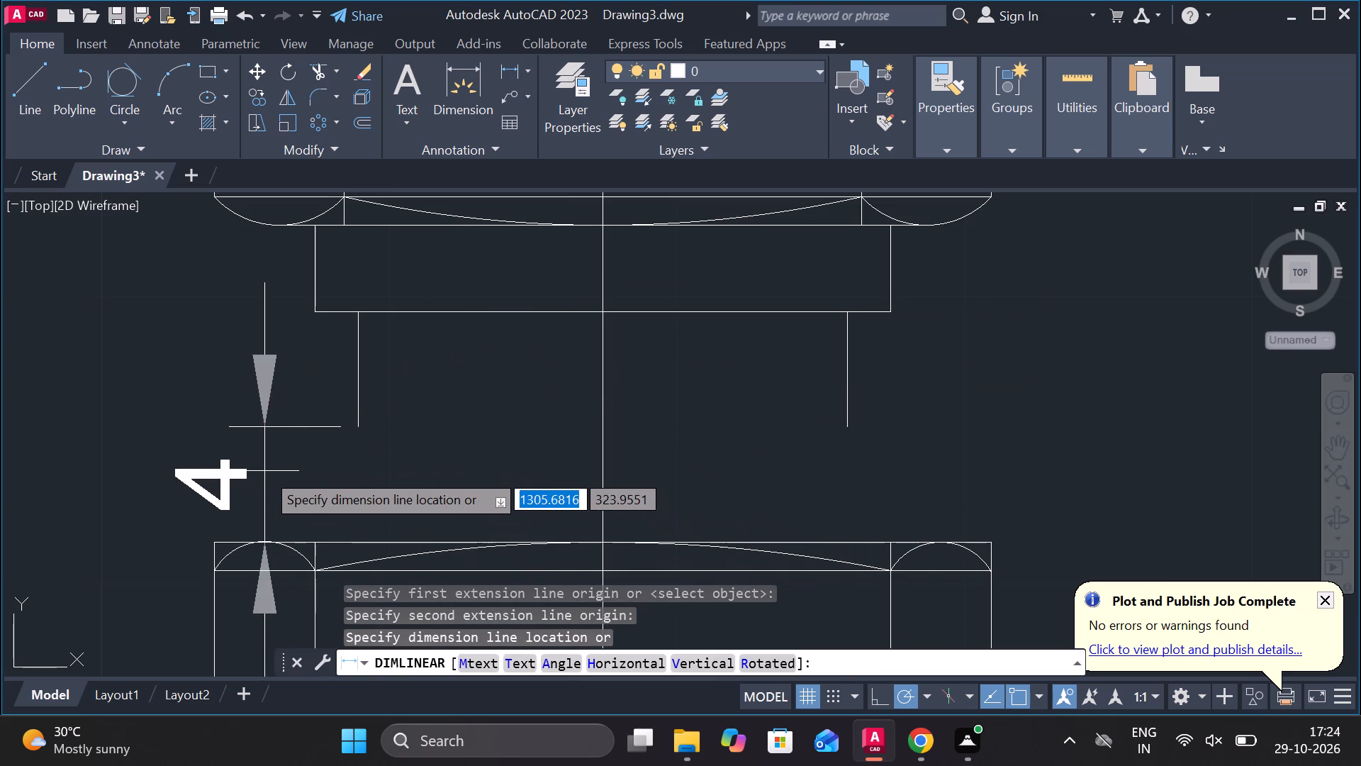
pyautogui.press('Escape')
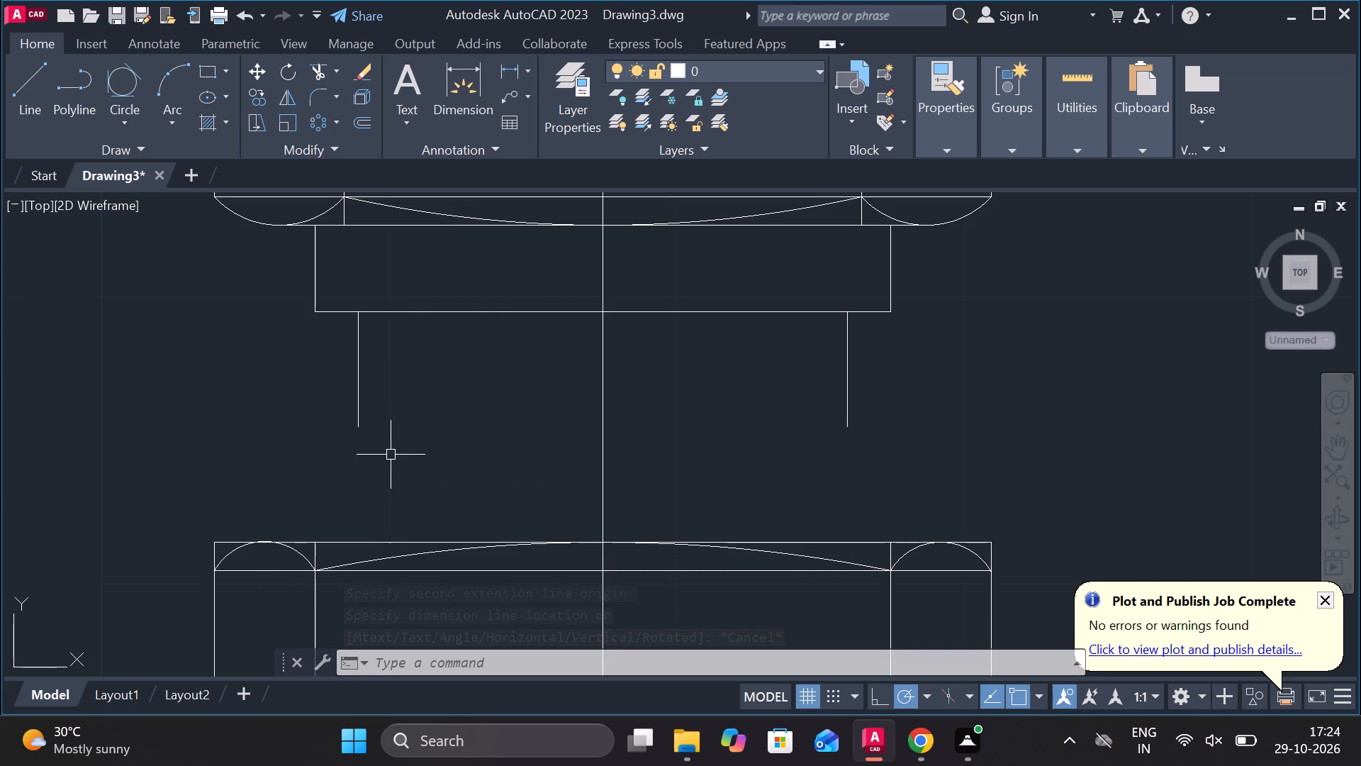
# Draw a horizontal line joining the lower ends of the two neck lines to close the lowest step.
pyautogui.click(39, 89)
pyautogui.click(358, 423)
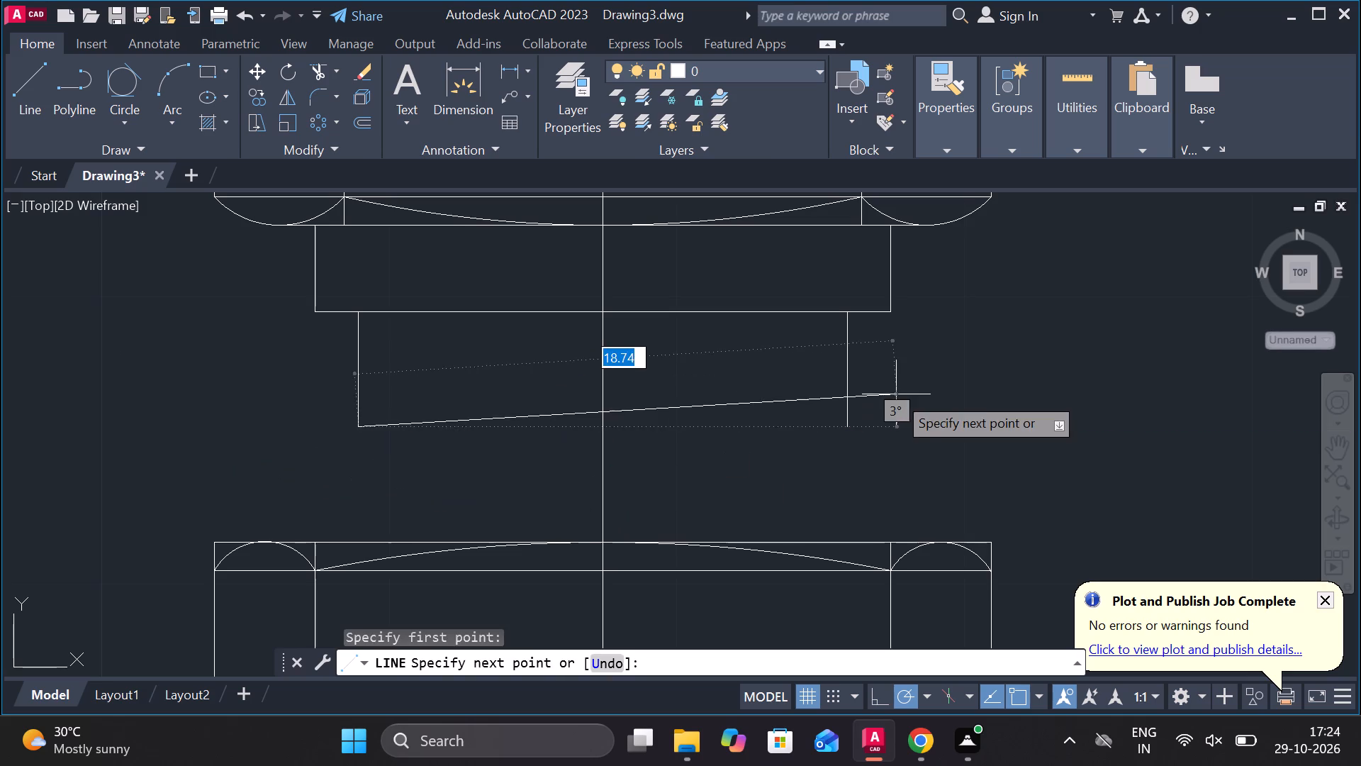
pyautogui.click(844, 430)
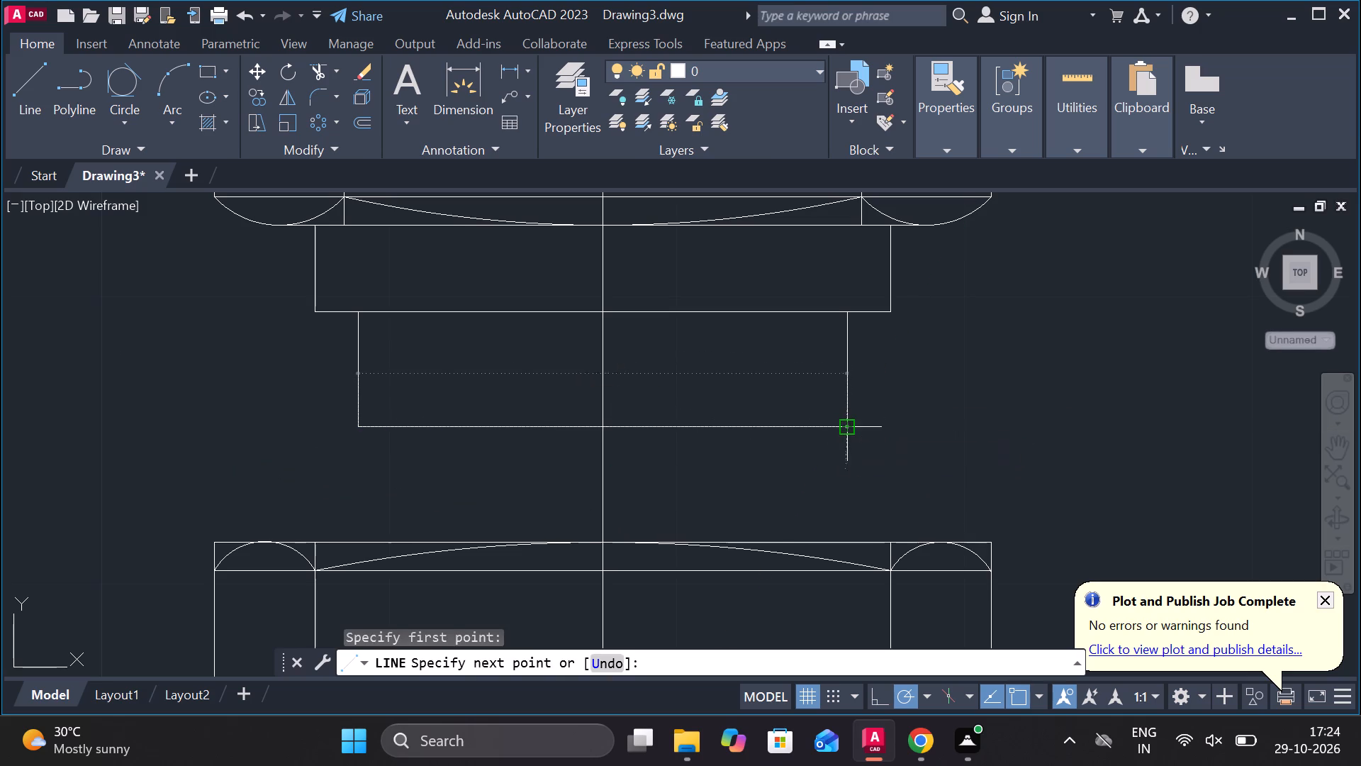
pyautogui.press('Escape')
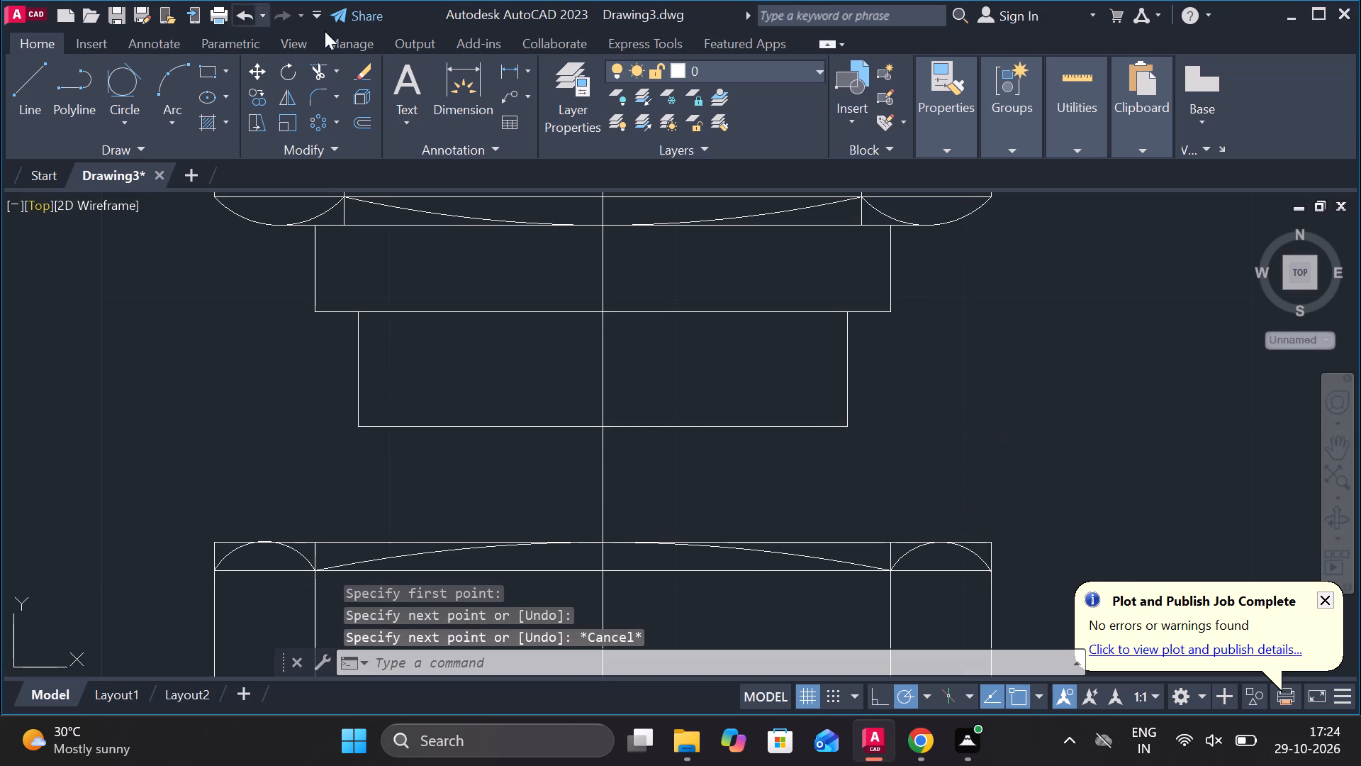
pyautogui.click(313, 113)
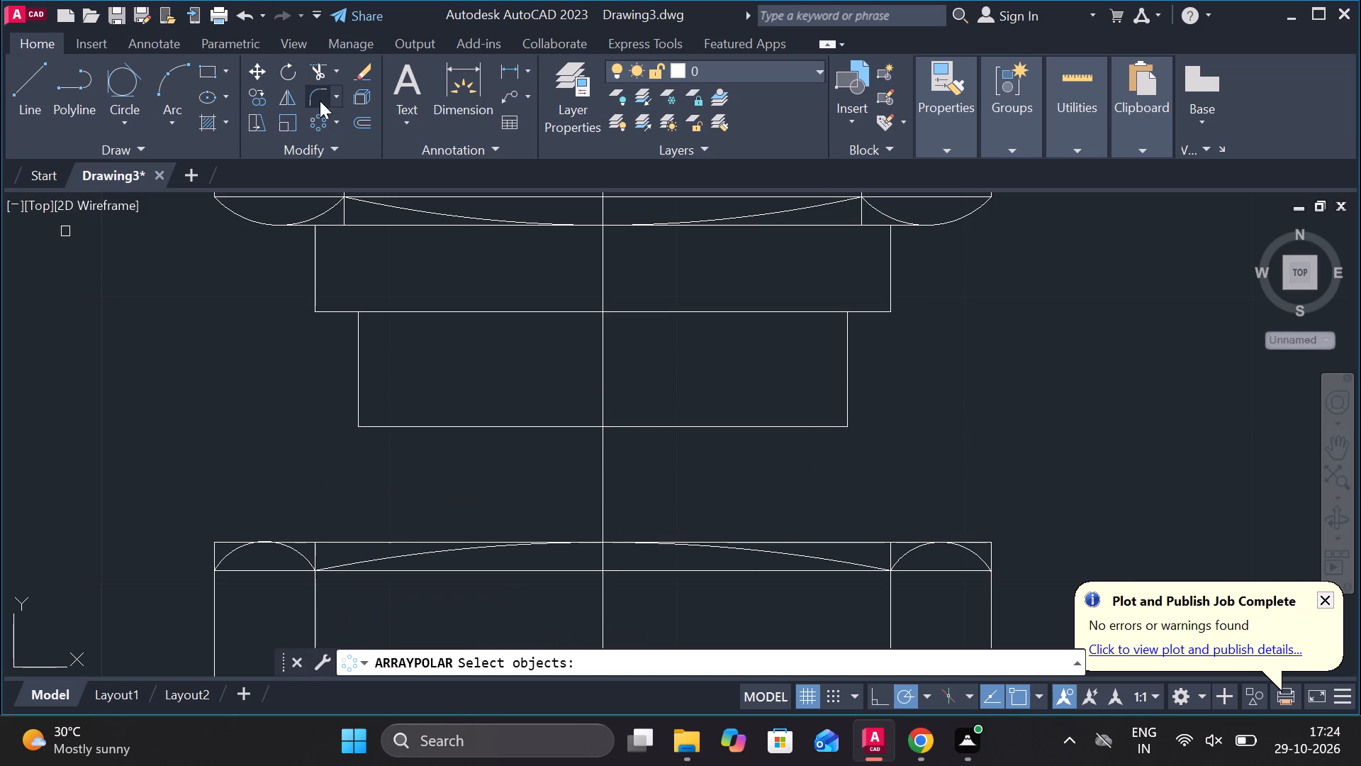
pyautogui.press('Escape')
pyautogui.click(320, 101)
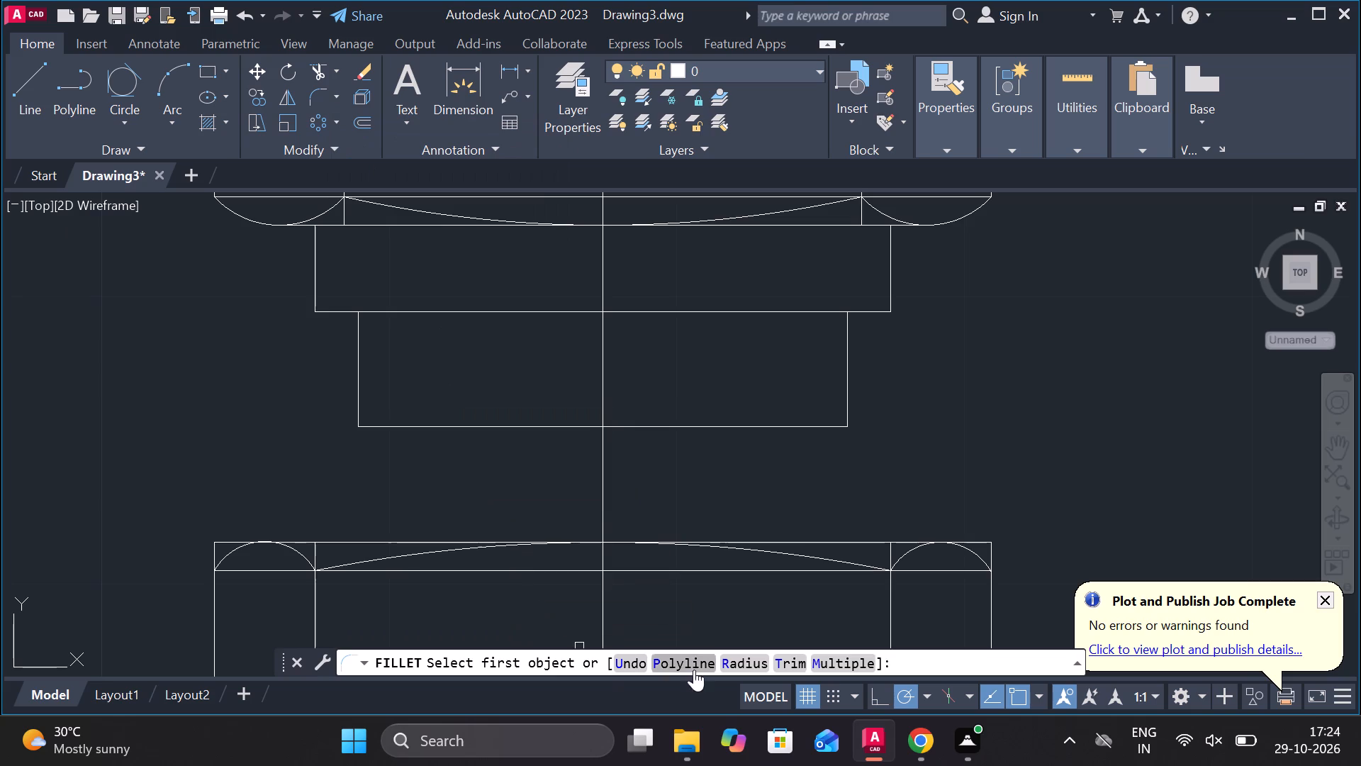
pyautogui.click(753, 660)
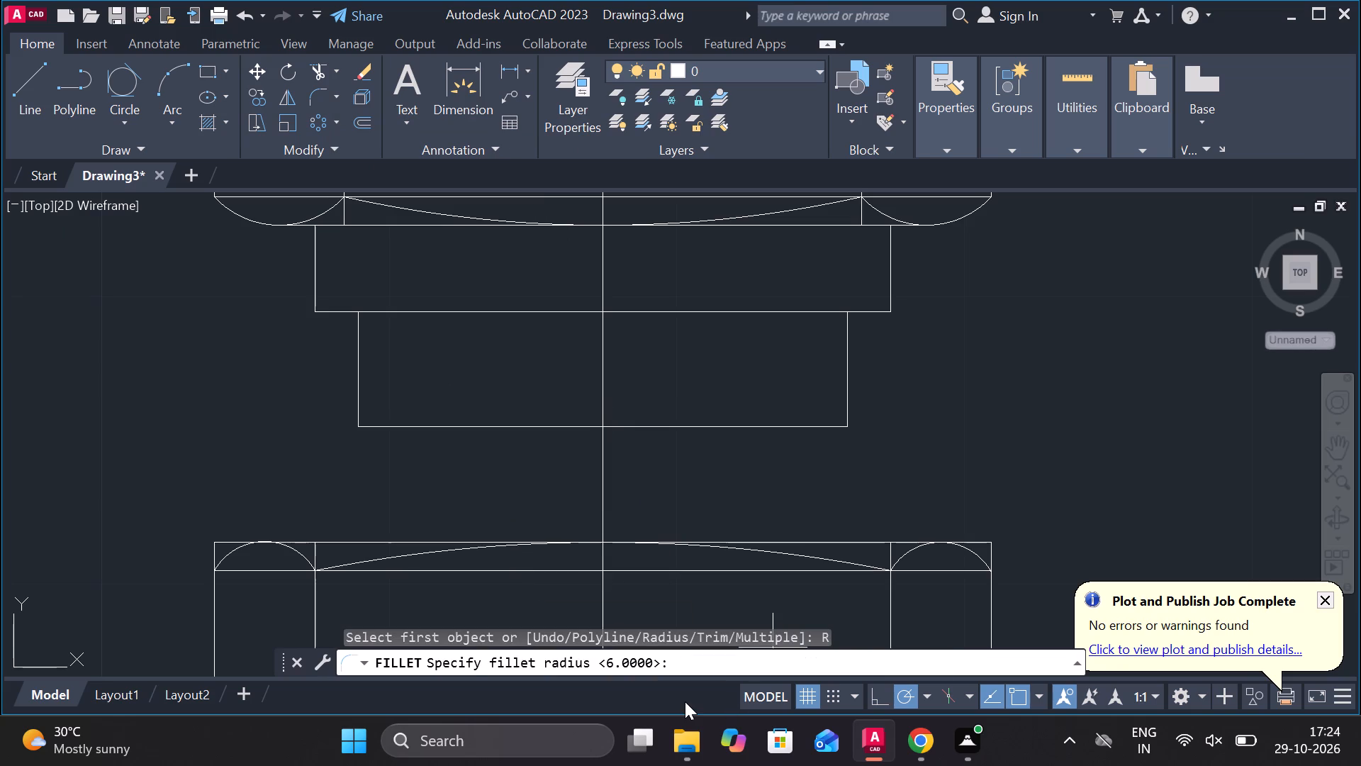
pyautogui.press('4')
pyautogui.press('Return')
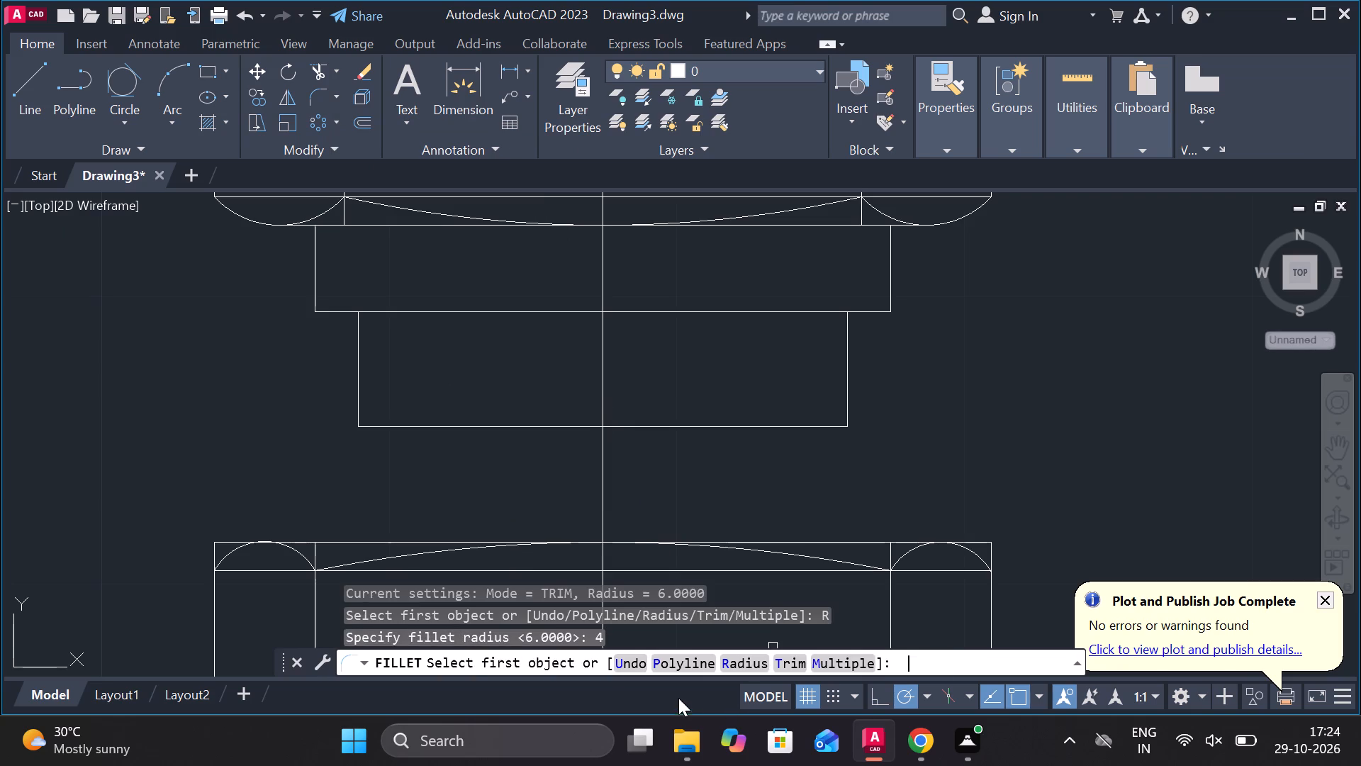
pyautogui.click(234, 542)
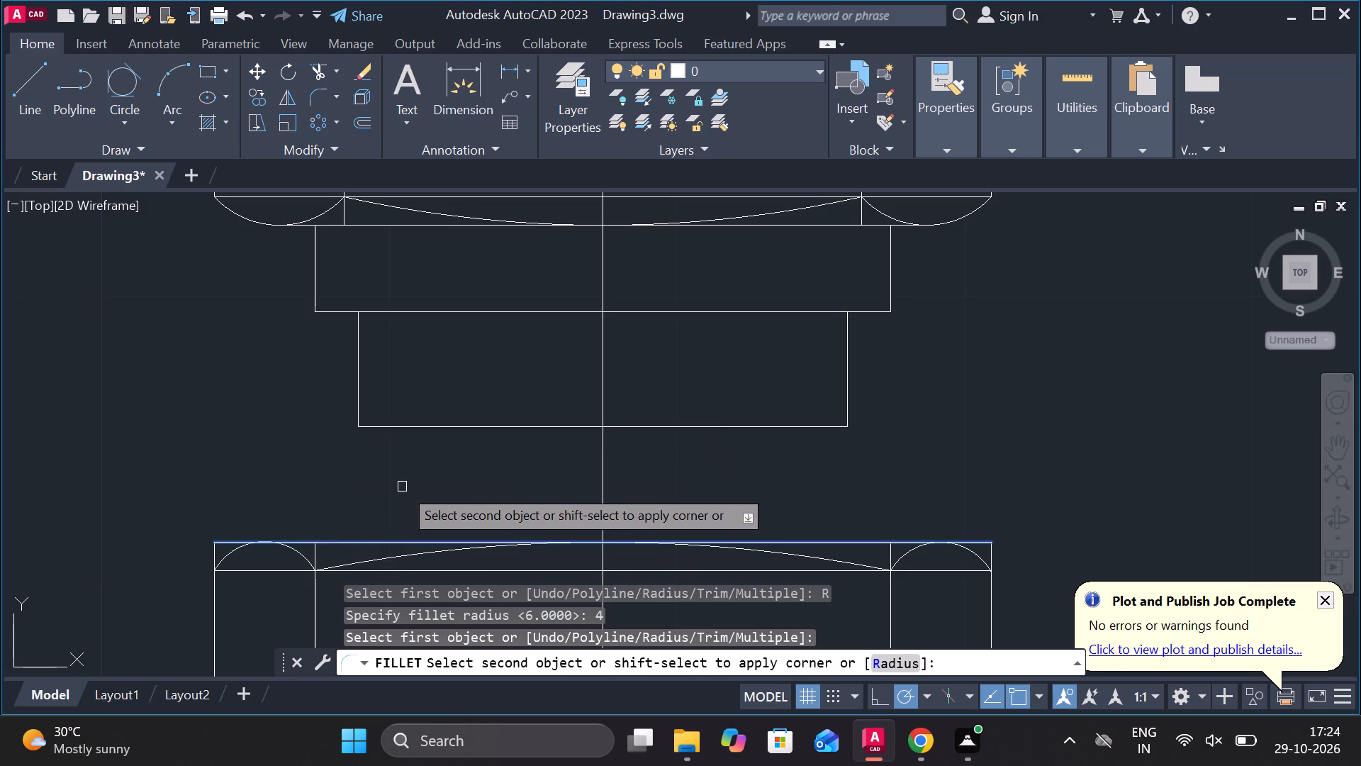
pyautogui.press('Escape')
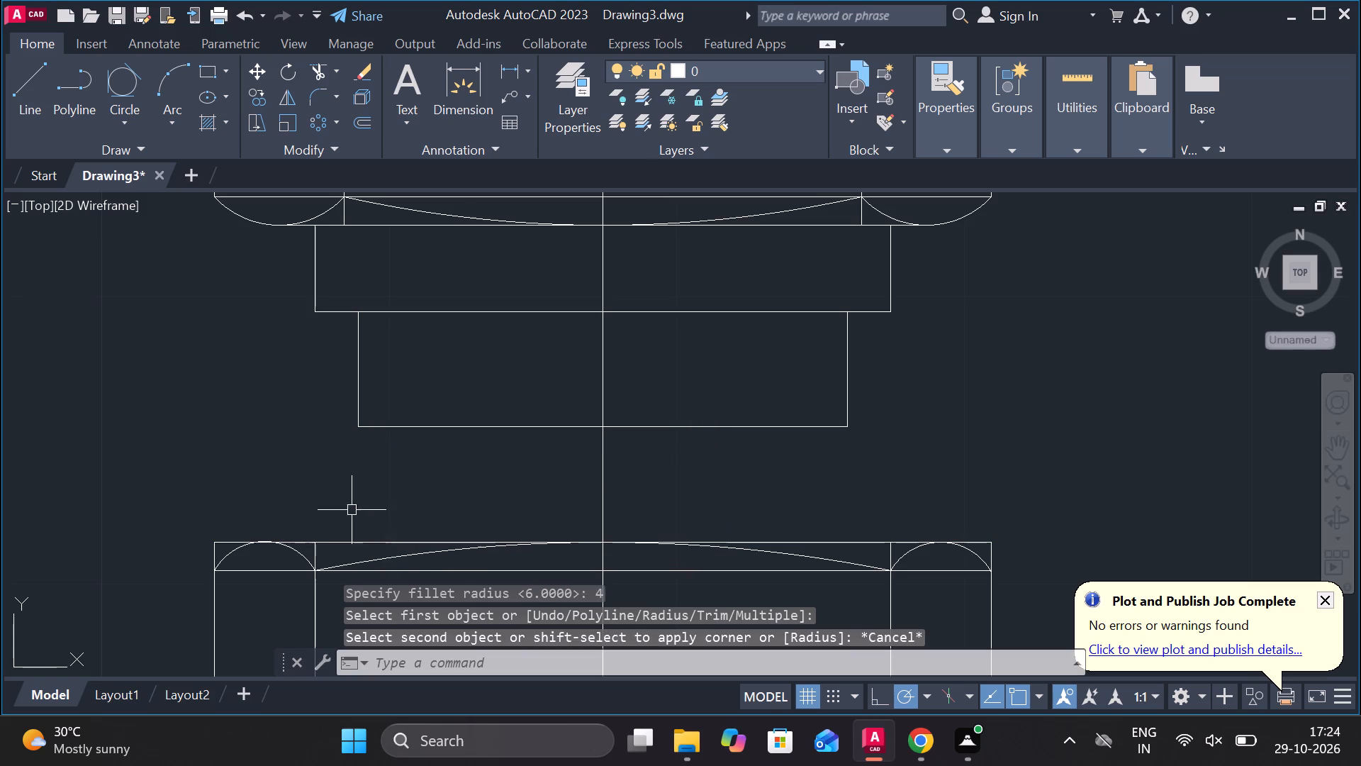
# Measure the horizontal width between the lower hex section's left outer edge and its left inner vertical line.
pyautogui.scroll(2, 233, 538)
pyautogui.scroll(1, 289, 575)
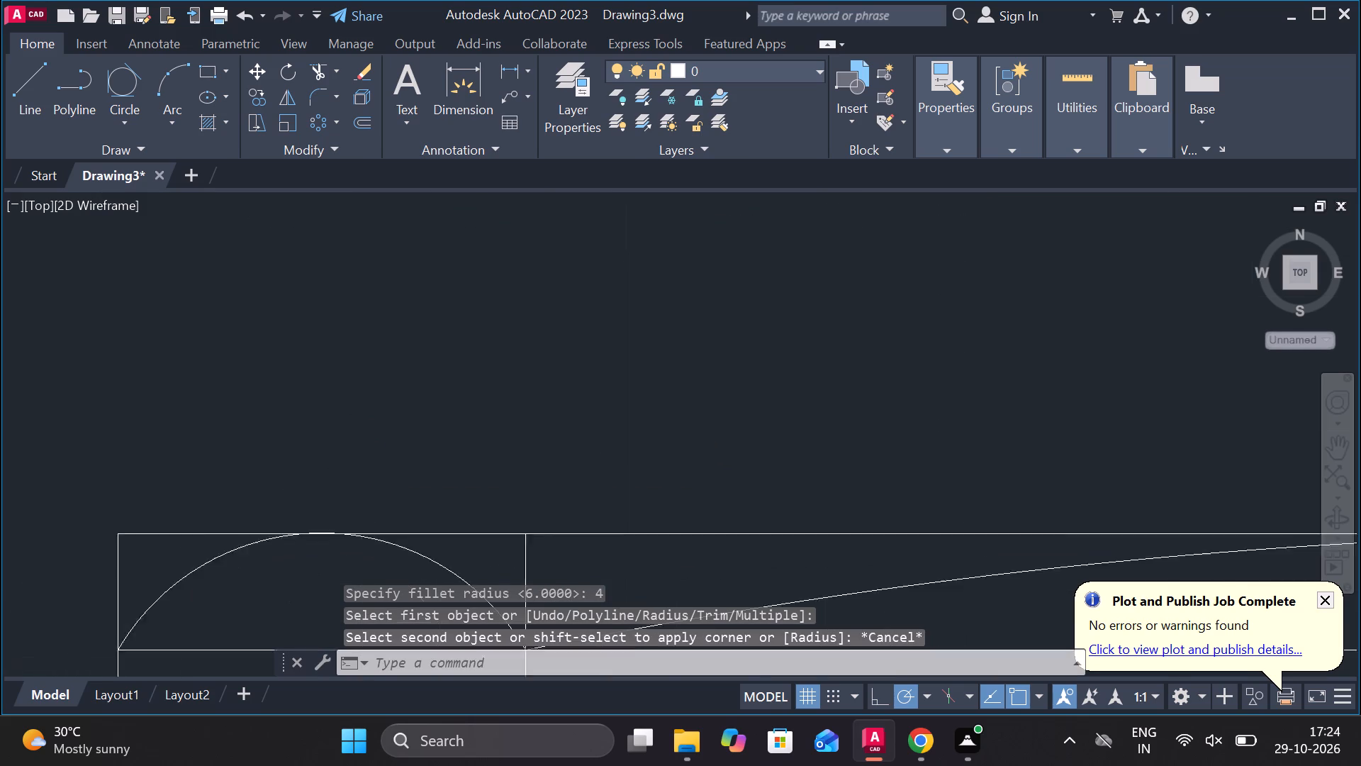
pyautogui.scroll(3, 289, 575)
pyautogui.scroll(-3, 291, 572)
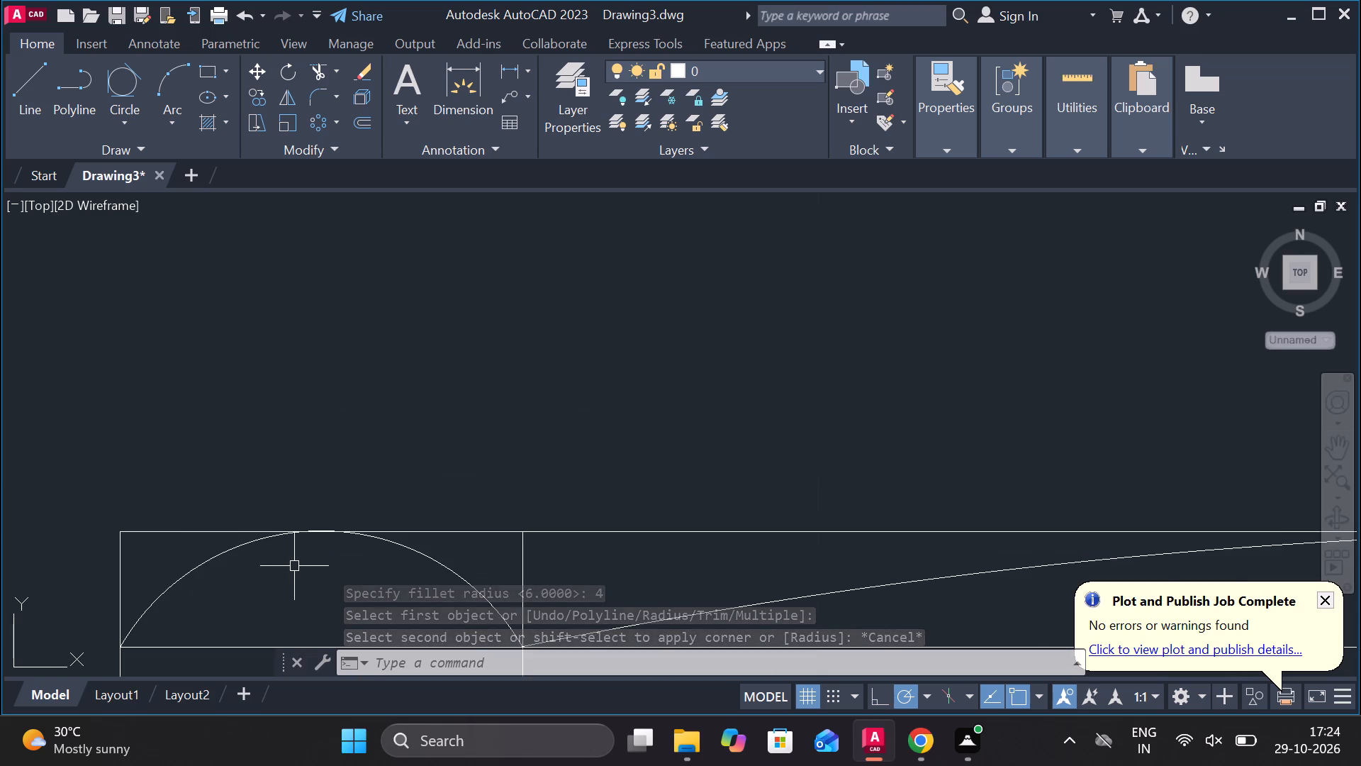
pyautogui.scroll(3, 354, 511)
pyautogui.scroll(-6, 354, 511)
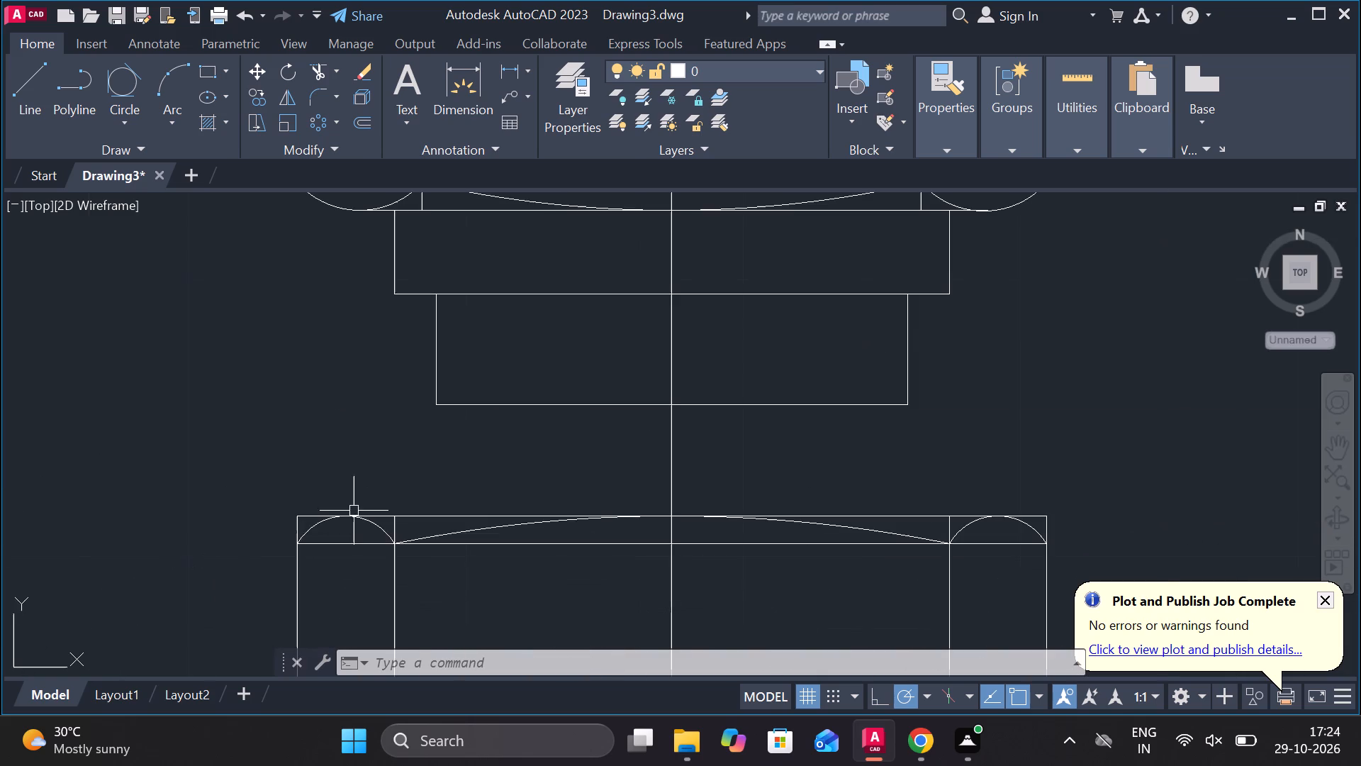
pyautogui.scroll(5, 358, 538)
pyautogui.scroll(-3, 358, 538)
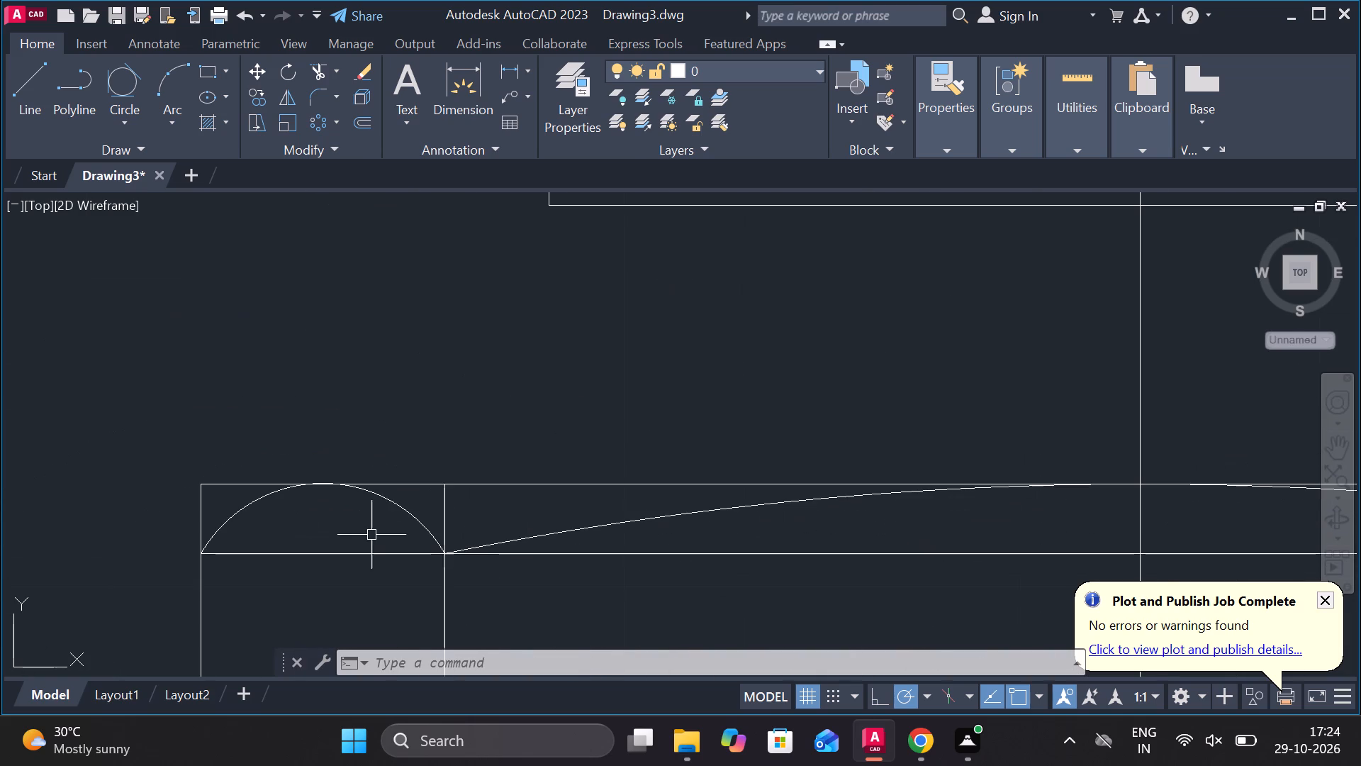
pyautogui.click(517, 66)
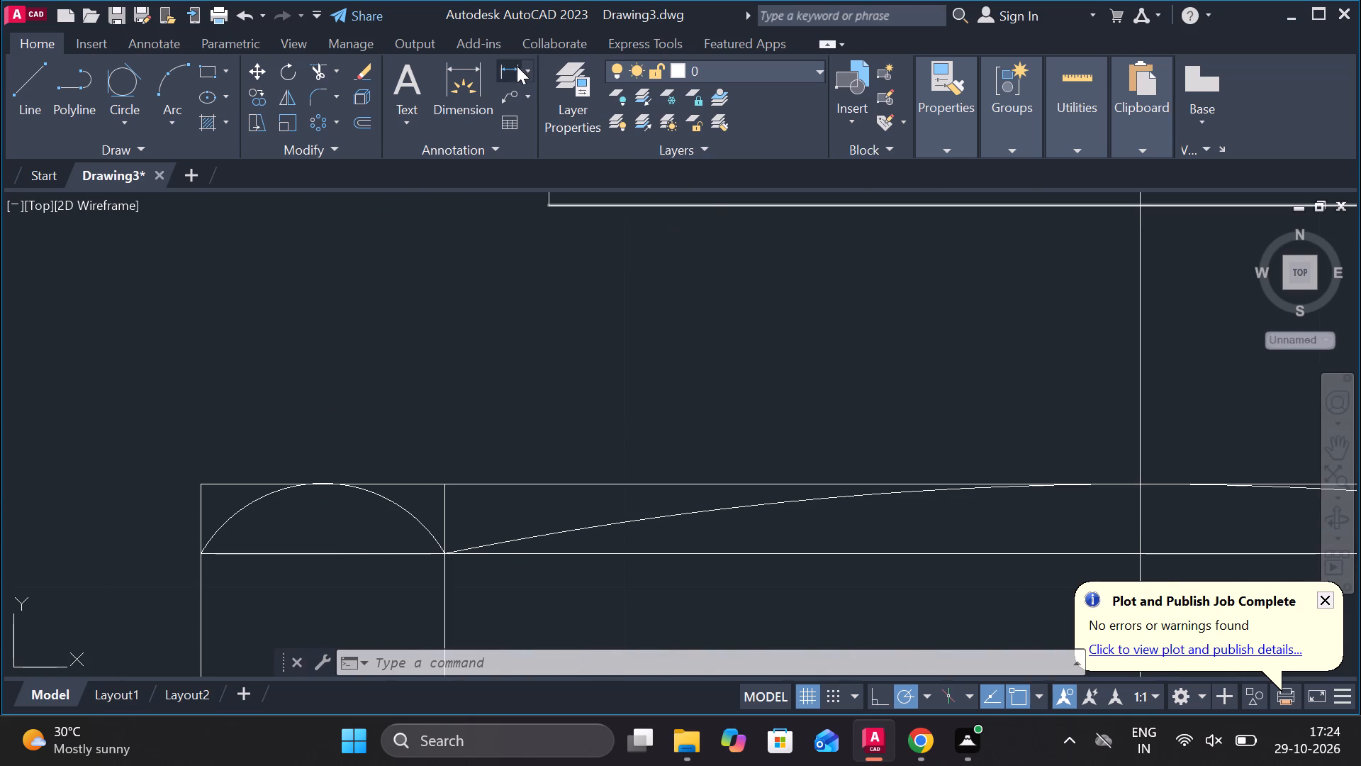
pyautogui.click(199, 486)
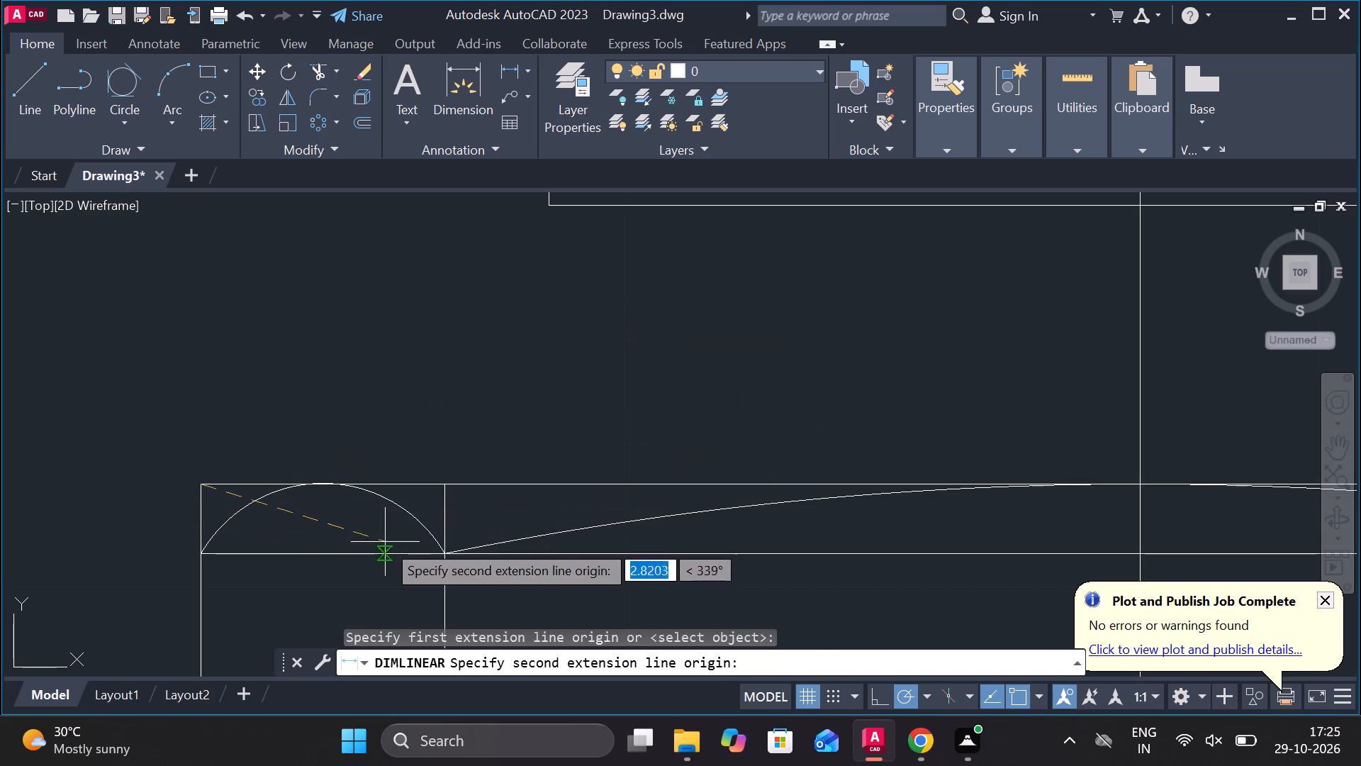
pyautogui.click(444, 491)
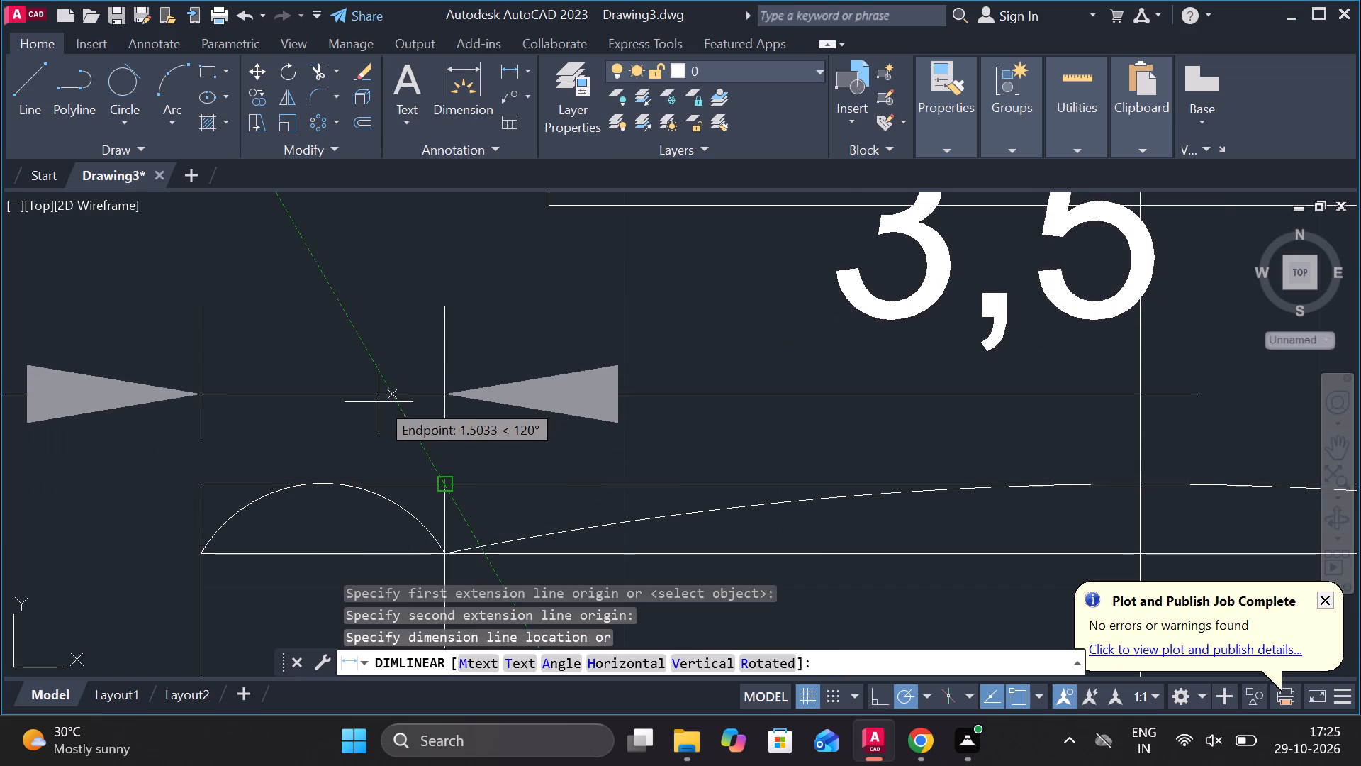
pyautogui.scroll(-2, 379, 402)
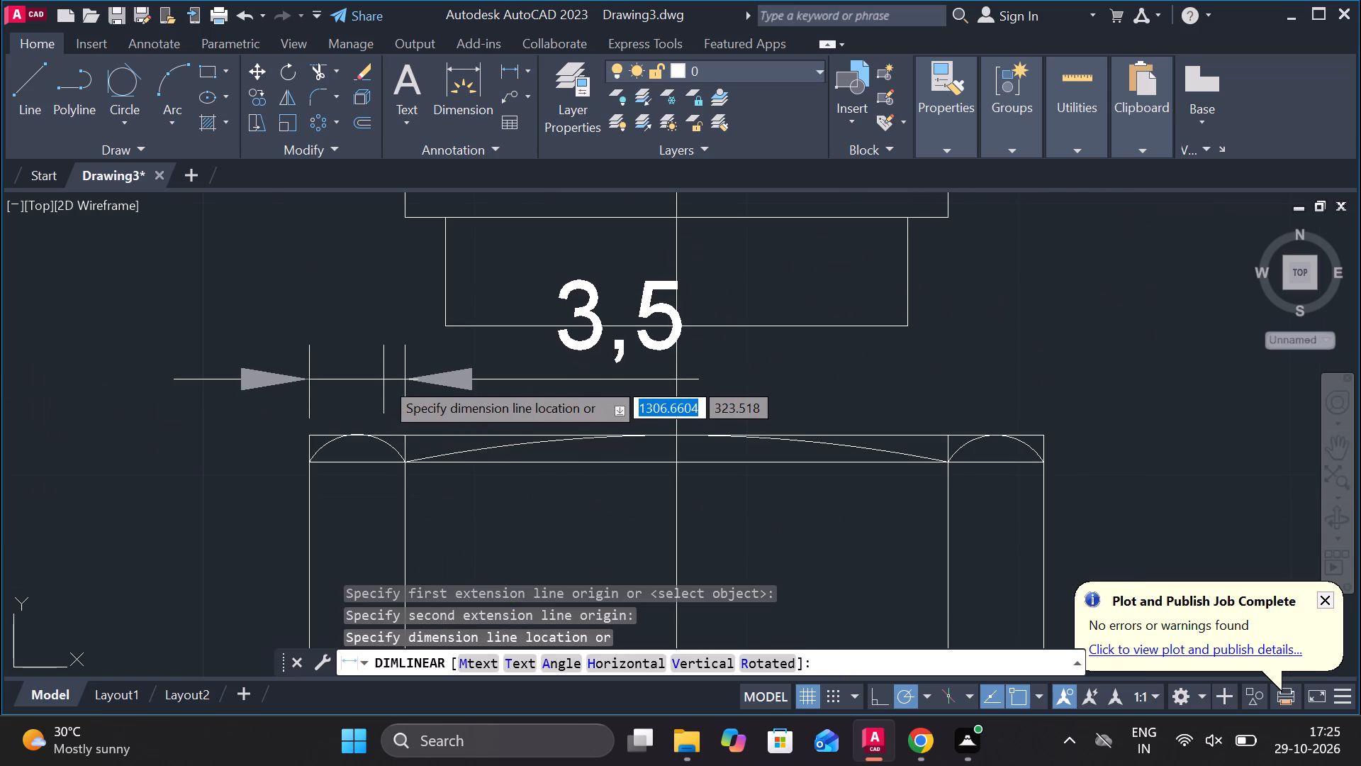
pyautogui.press('Escape')
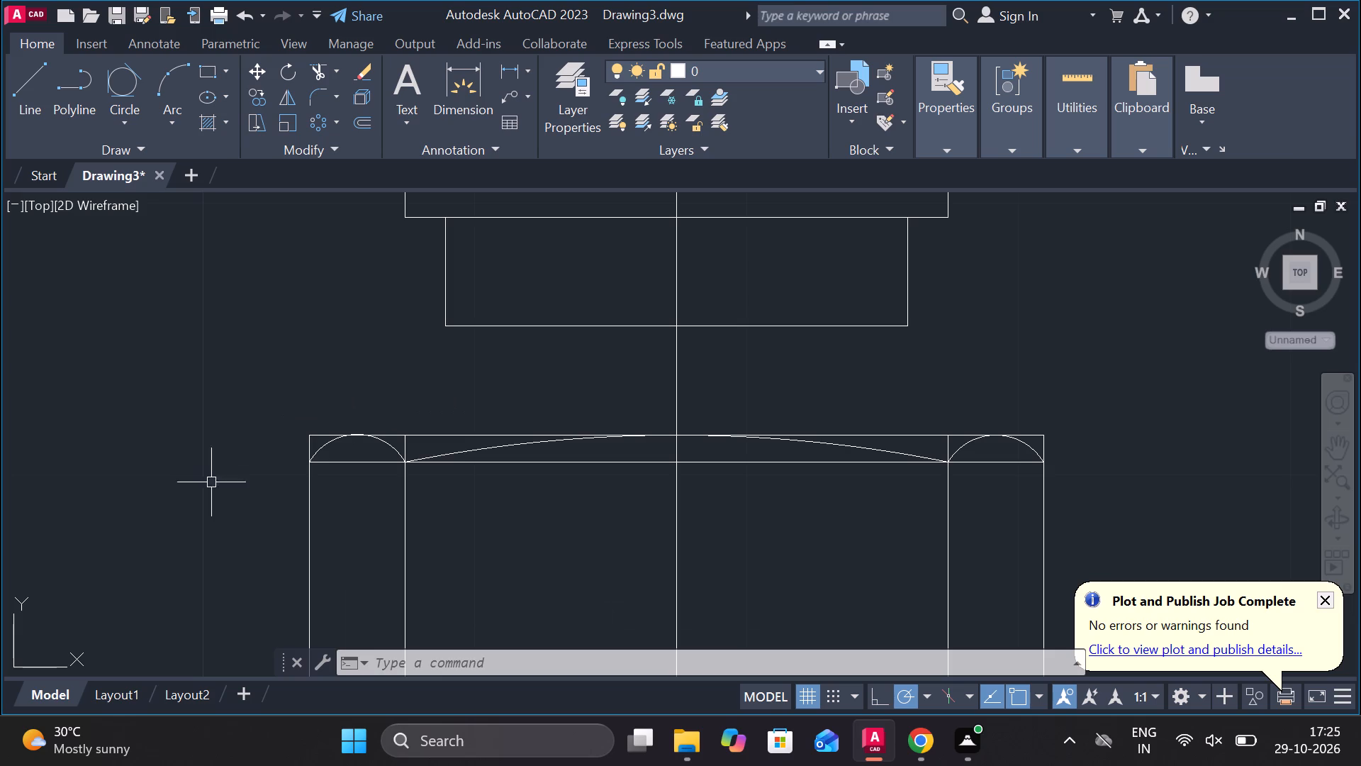
# Erase the small chamfer arc at the top of the lower hex section's left face.
pyautogui.scroll(-3, 339, 523)
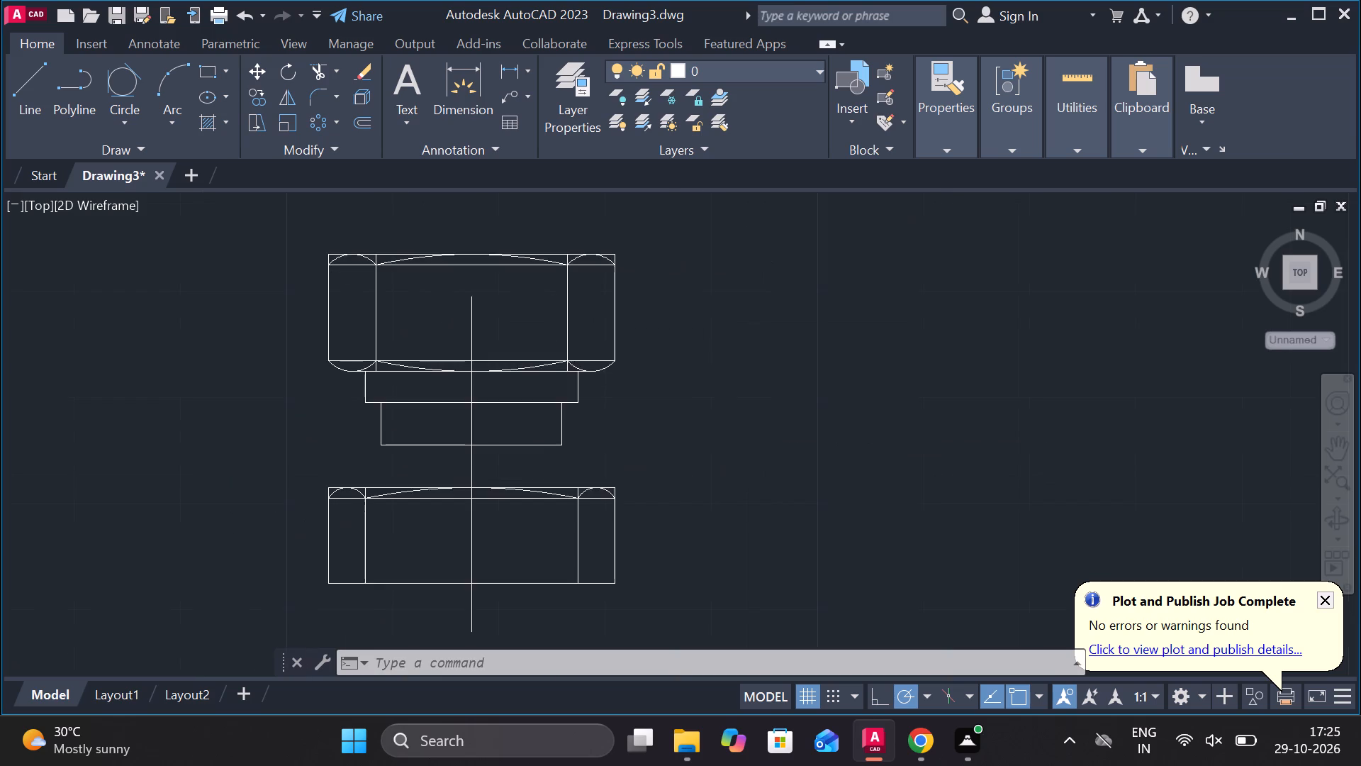
pyautogui.scroll(4, 353, 530)
pyautogui.click(325, 353)
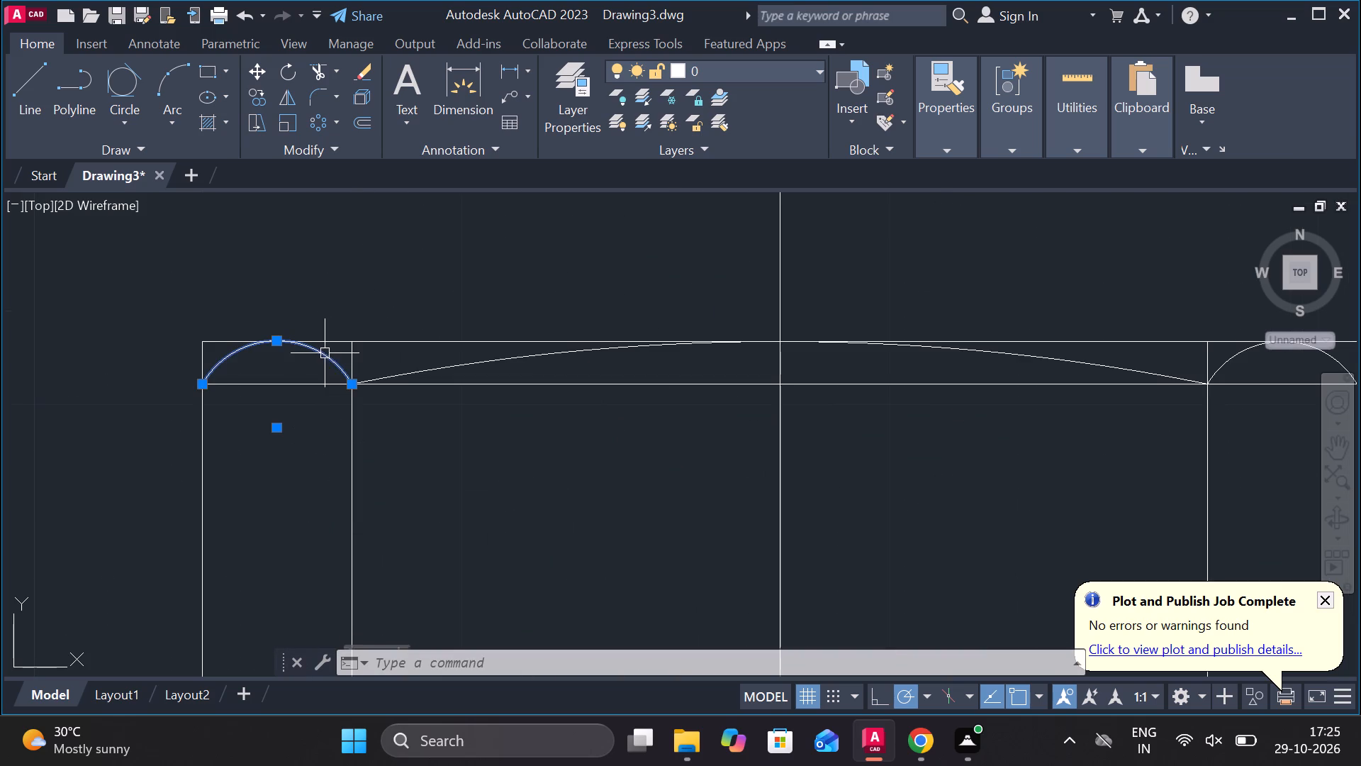
pyautogui.press('Delete')
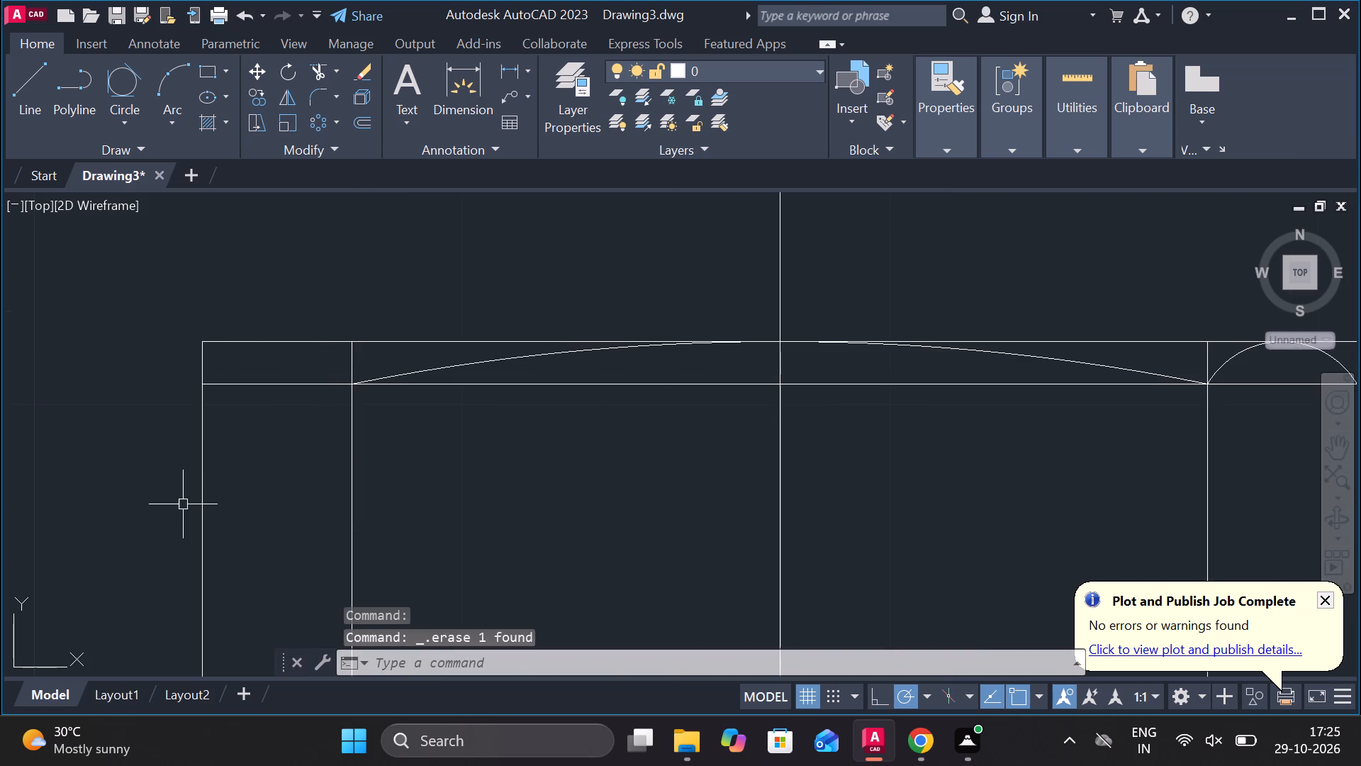
# Copy the lower hex section's left outer edge 1.75 units horizontally inward to mark the middle of the left face.
pyautogui.click(200, 514)
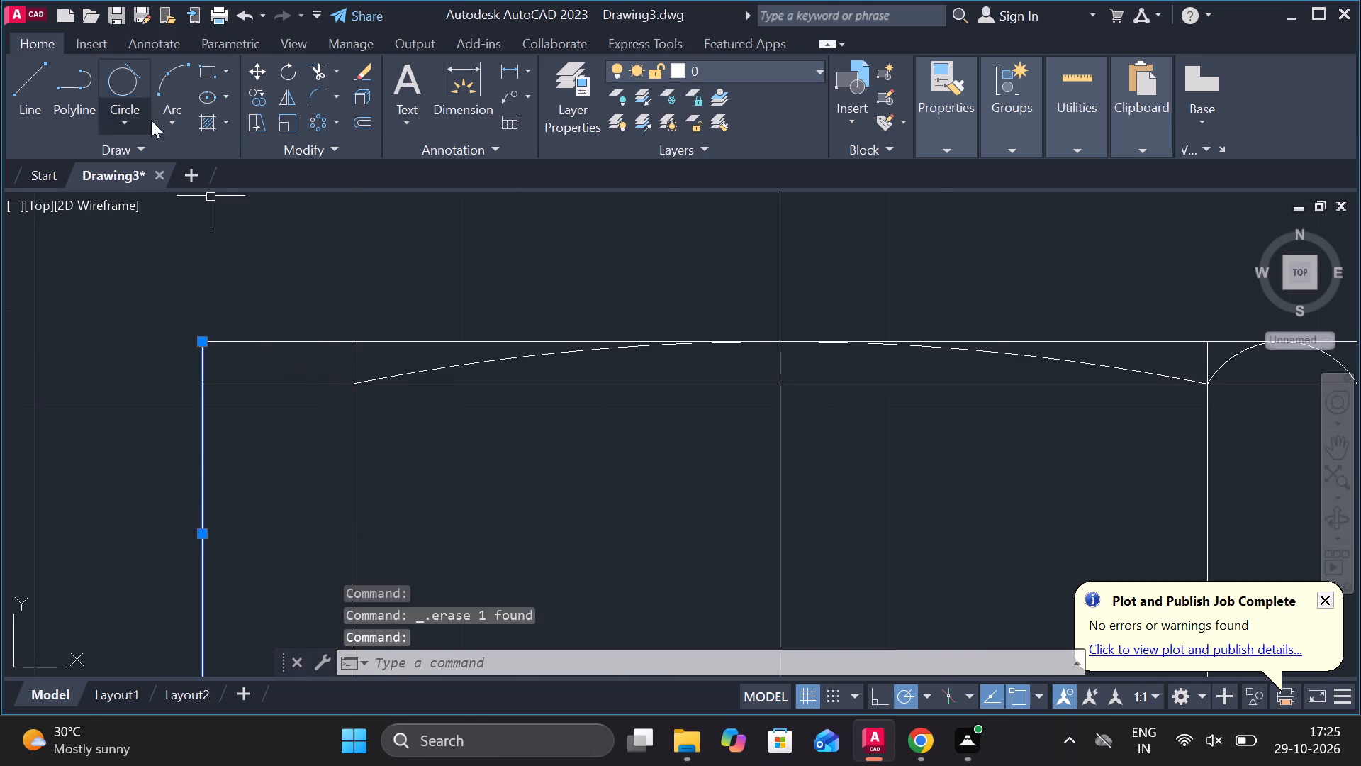
pyautogui.click(252, 98)
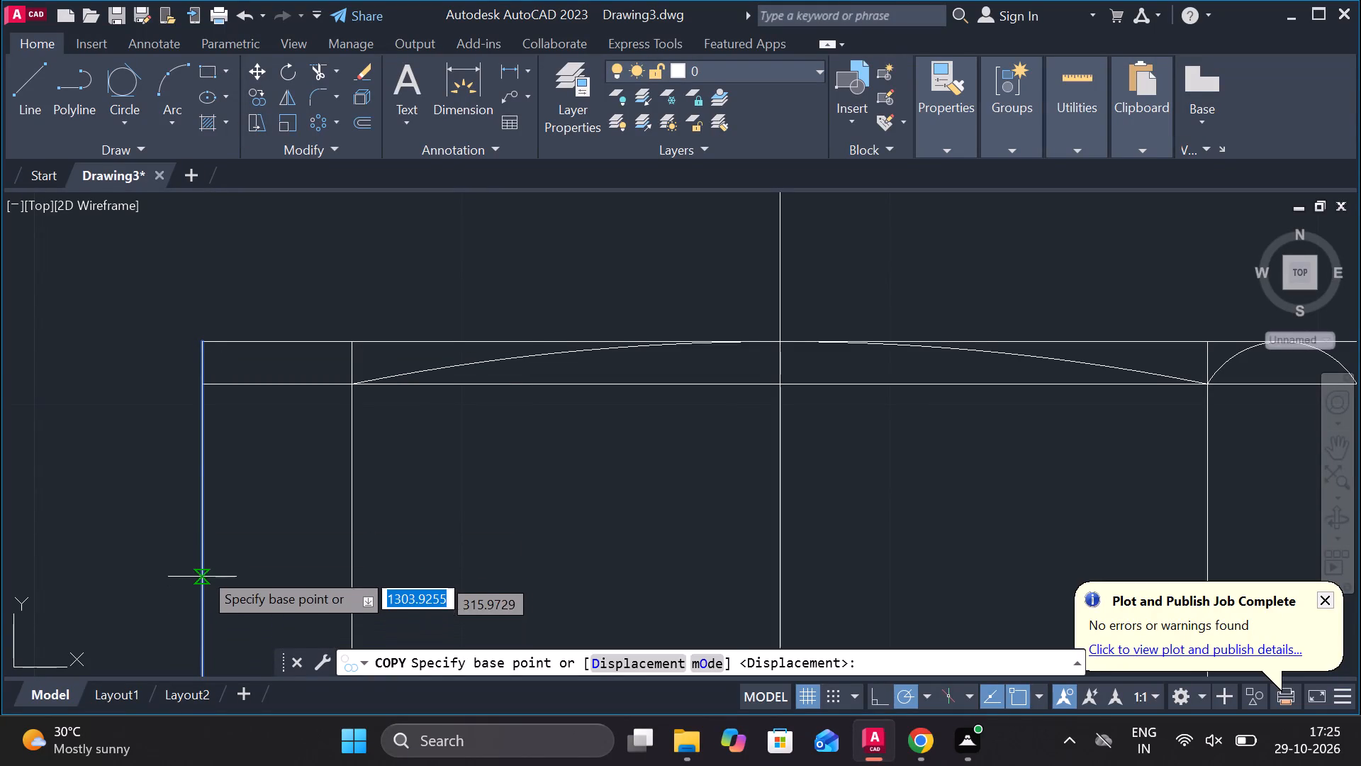
pyautogui.click(202, 563)
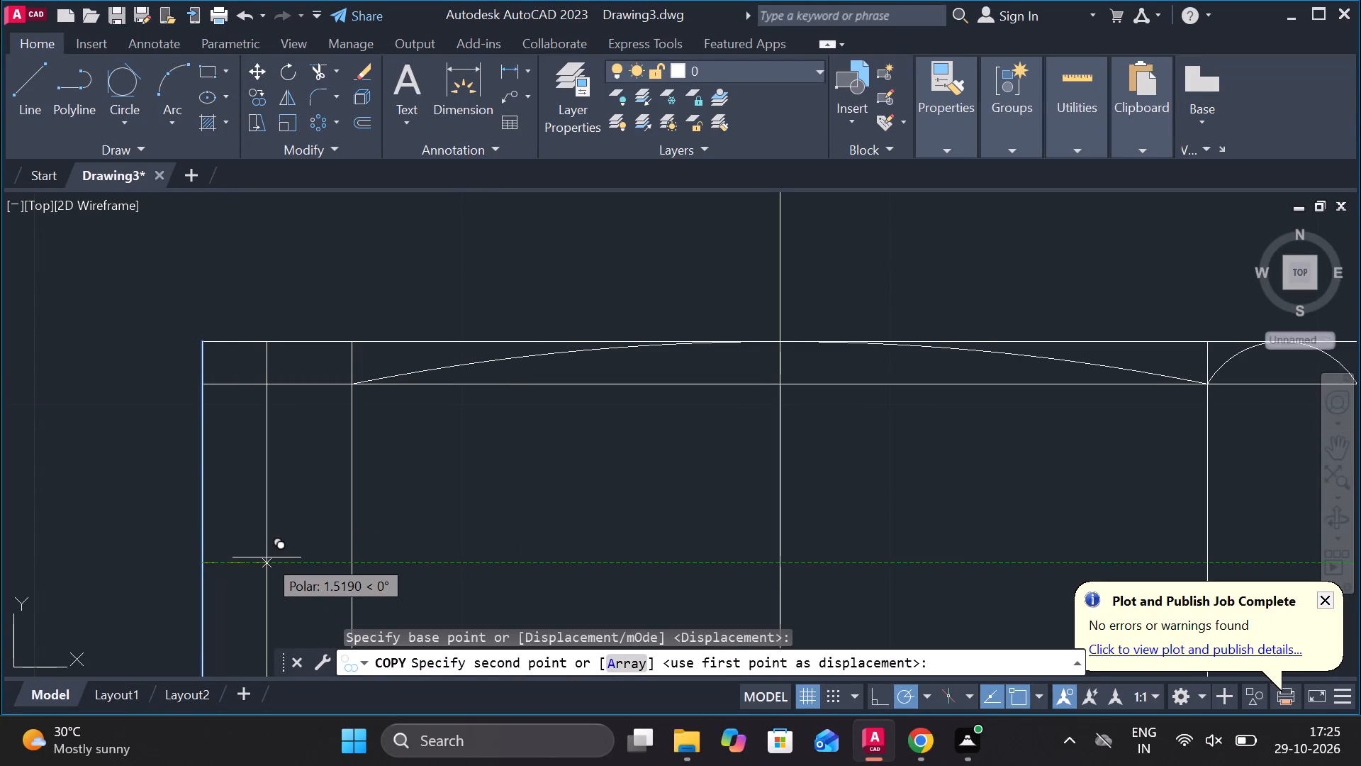
pyautogui.write('1.')
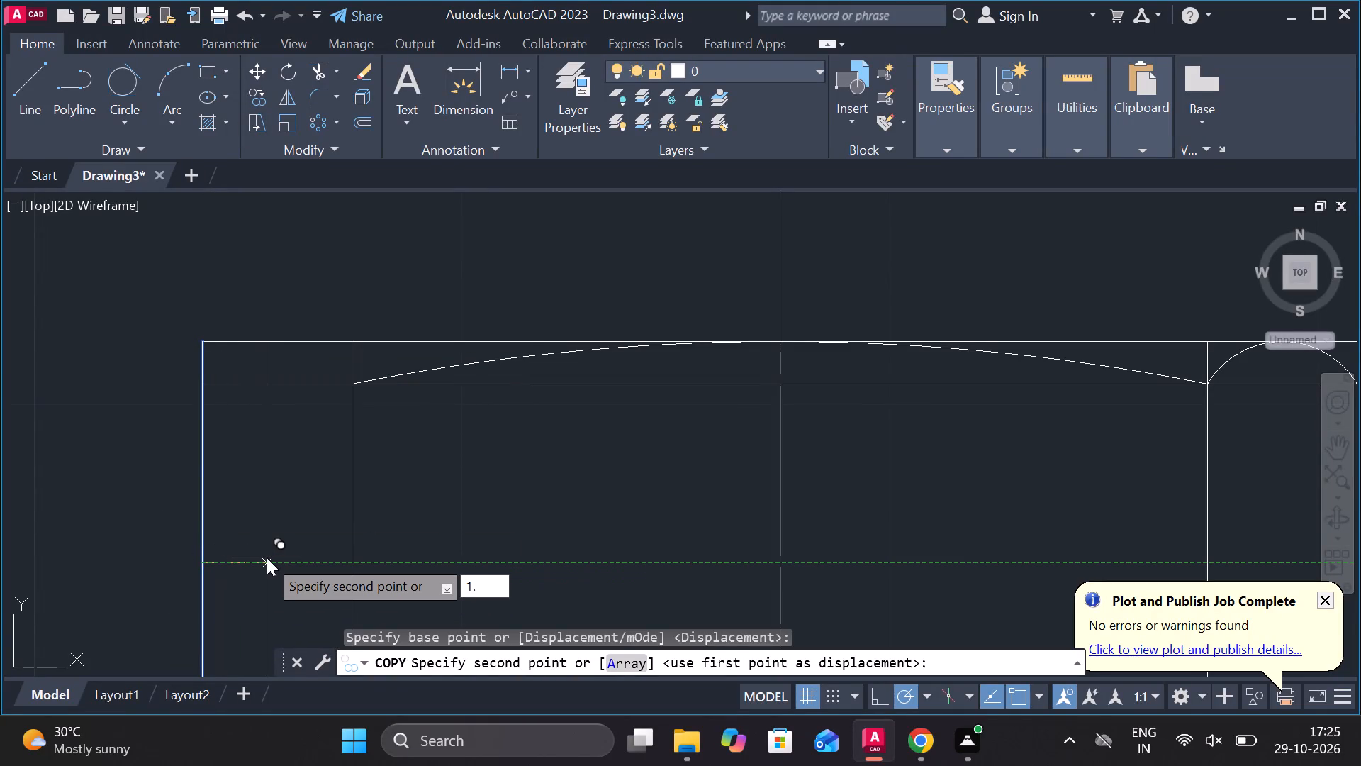
pyautogui.write('75')
pyautogui.press('Return')
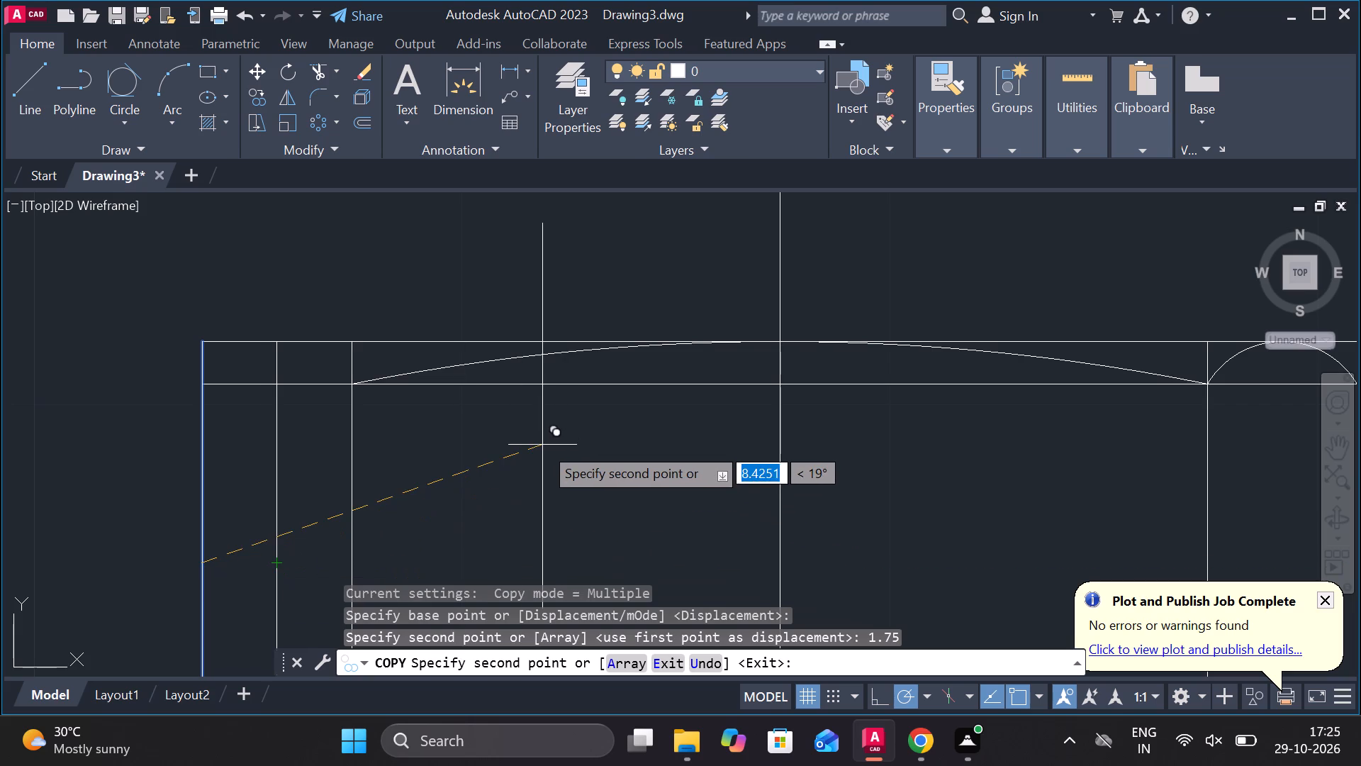
pyautogui.press('Escape')
# Erase the small chamfer arc at the top of the lower hex section's right face.
pyautogui.scroll(-2, 598, 537)
pyautogui.scroll(-3, 953, 526)
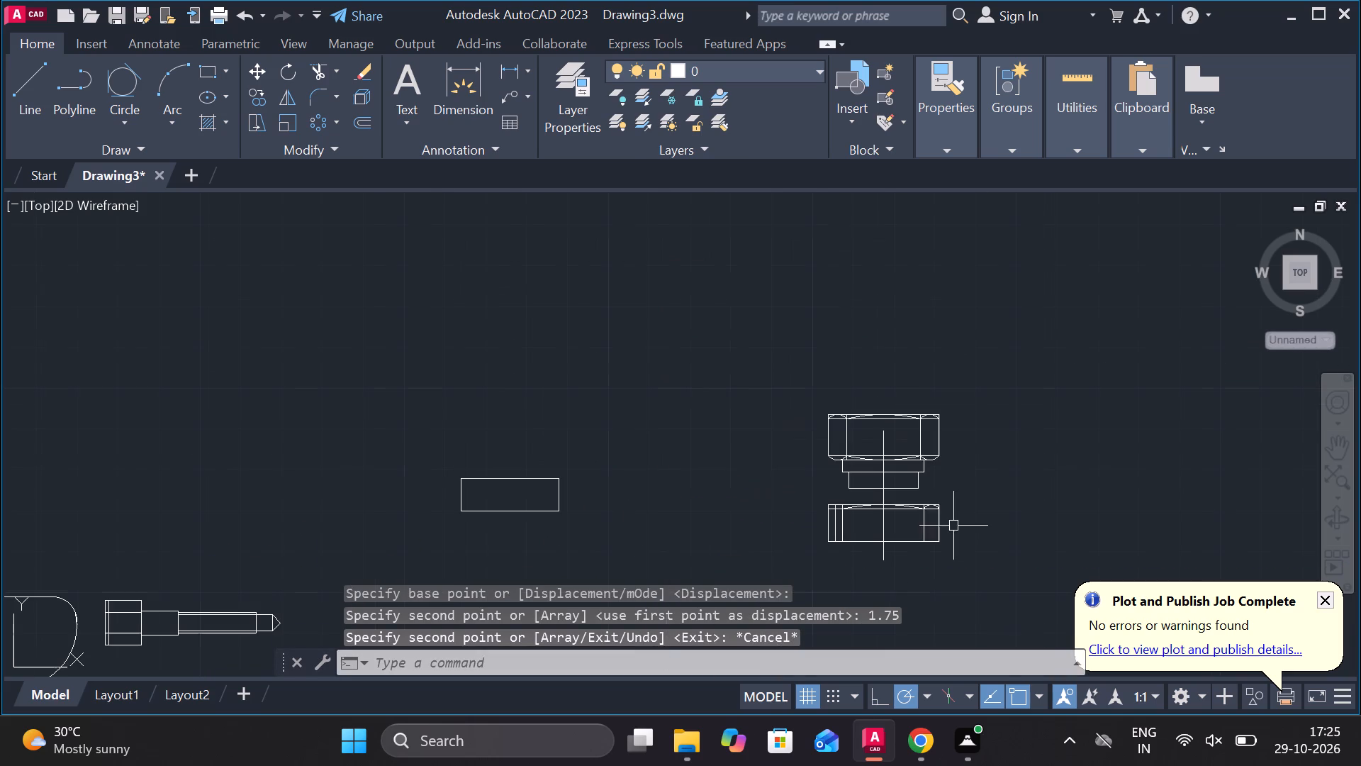
pyautogui.scroll(4, 959, 543)
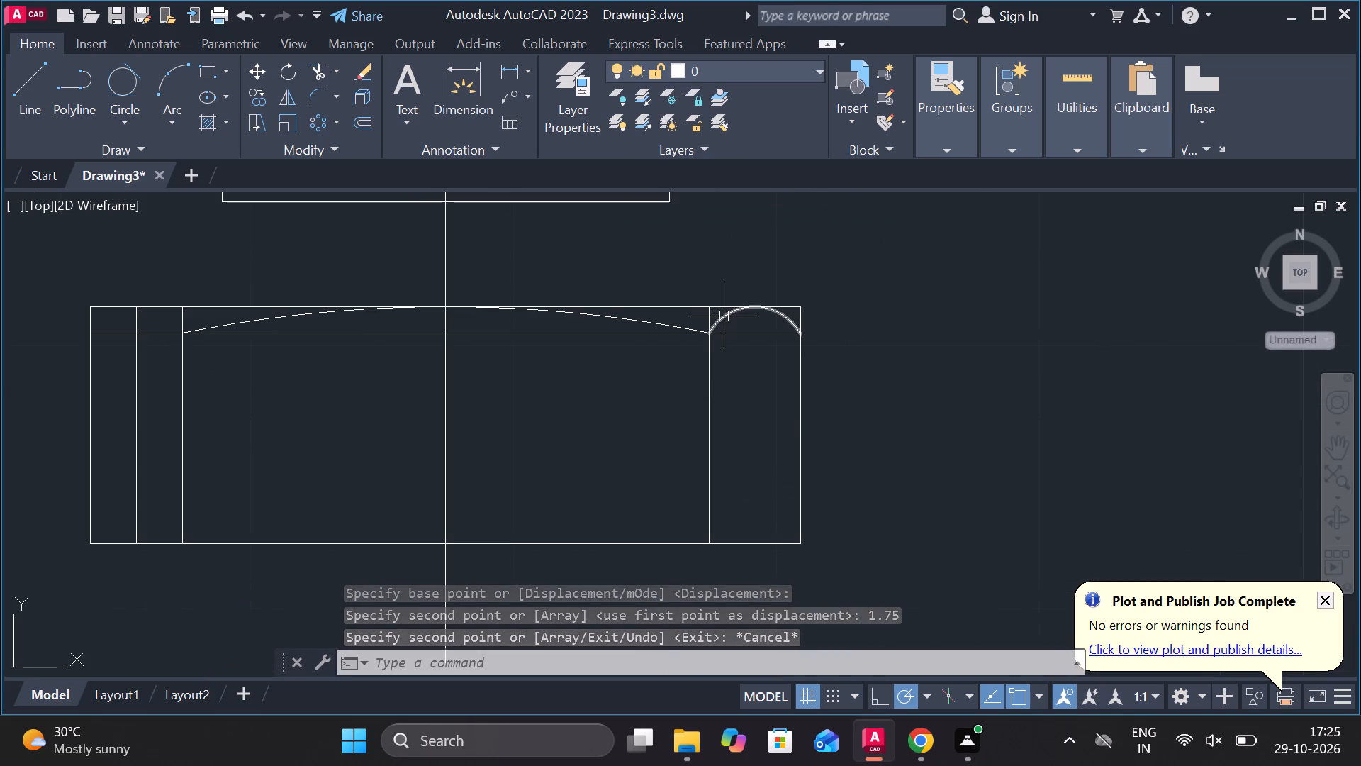
pyautogui.click(724, 316)
pyautogui.press('Delete')
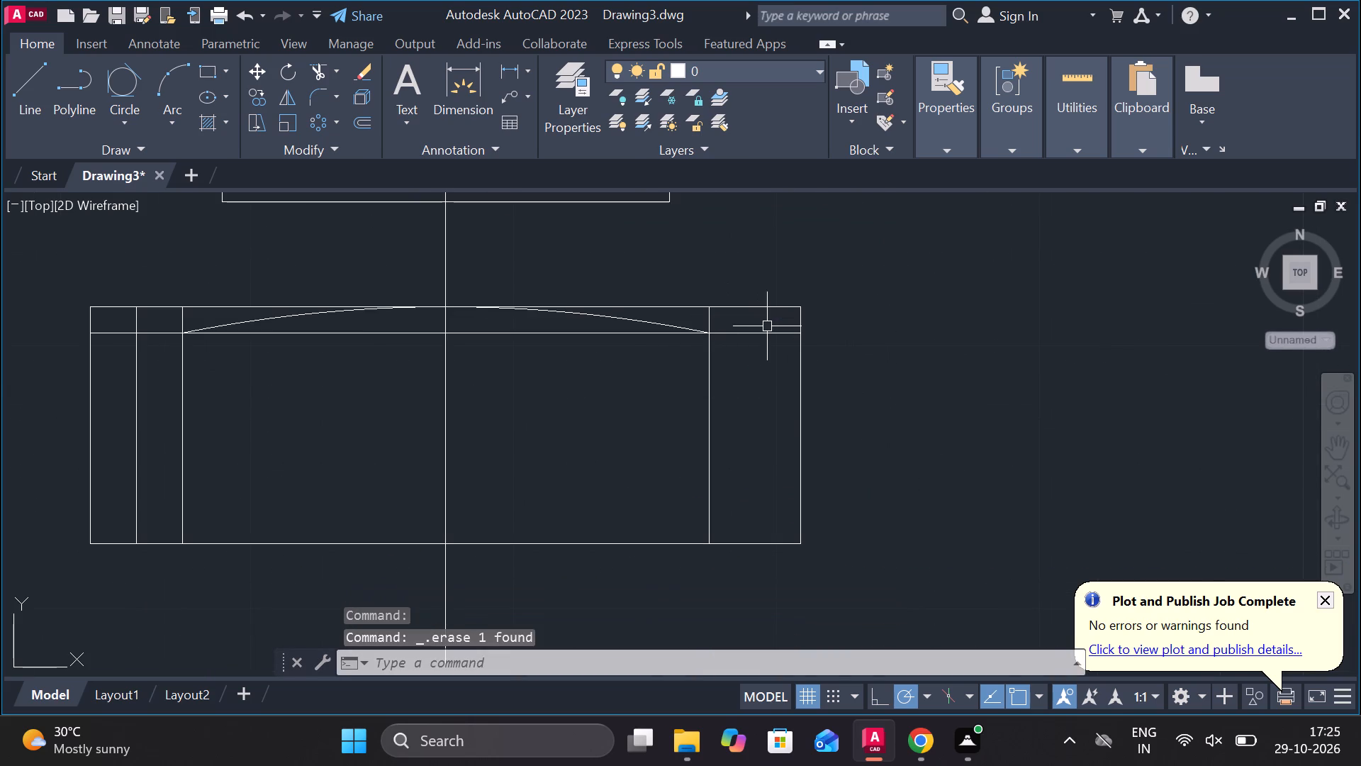
# Copy the lower hex section's right outer edge 1.75 units horizontally inward to mark the middle of the right face.
pyautogui.click(801, 374)
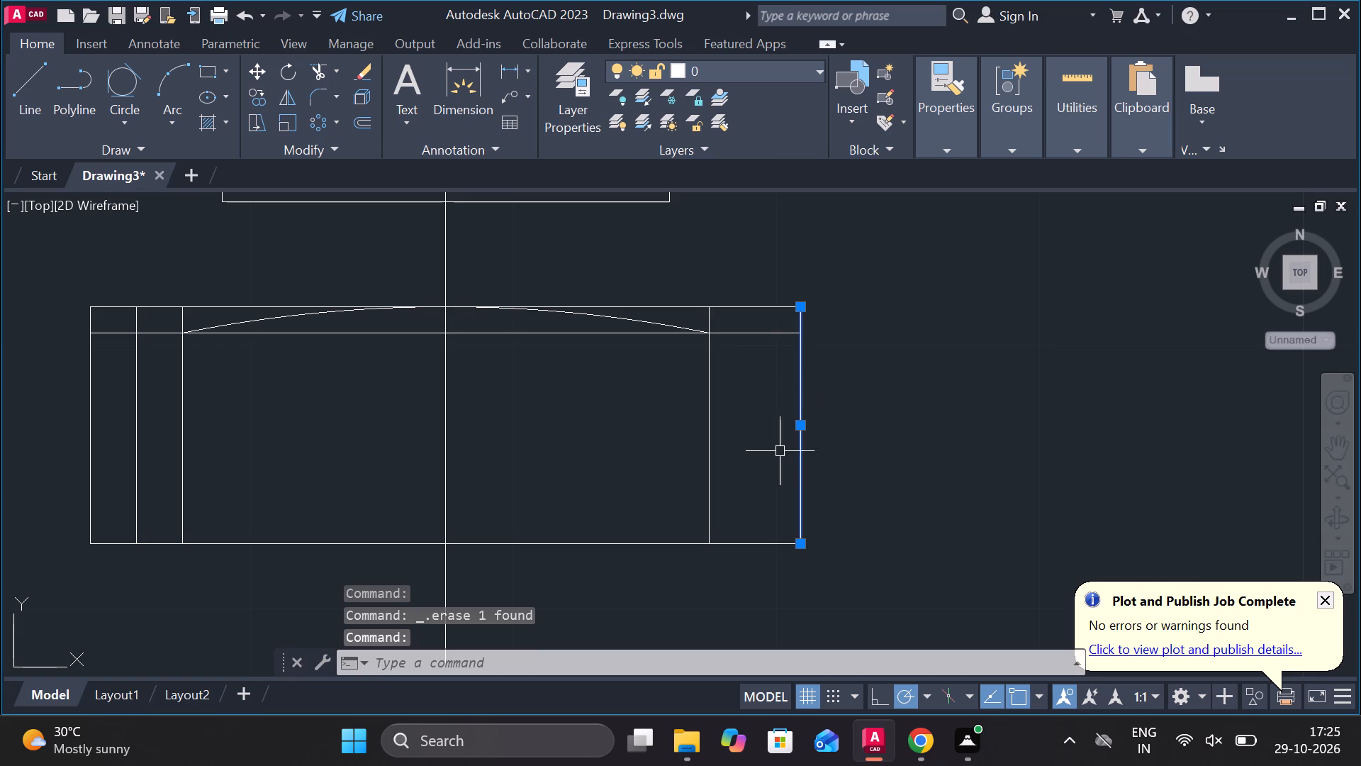
pyautogui.write('CO')
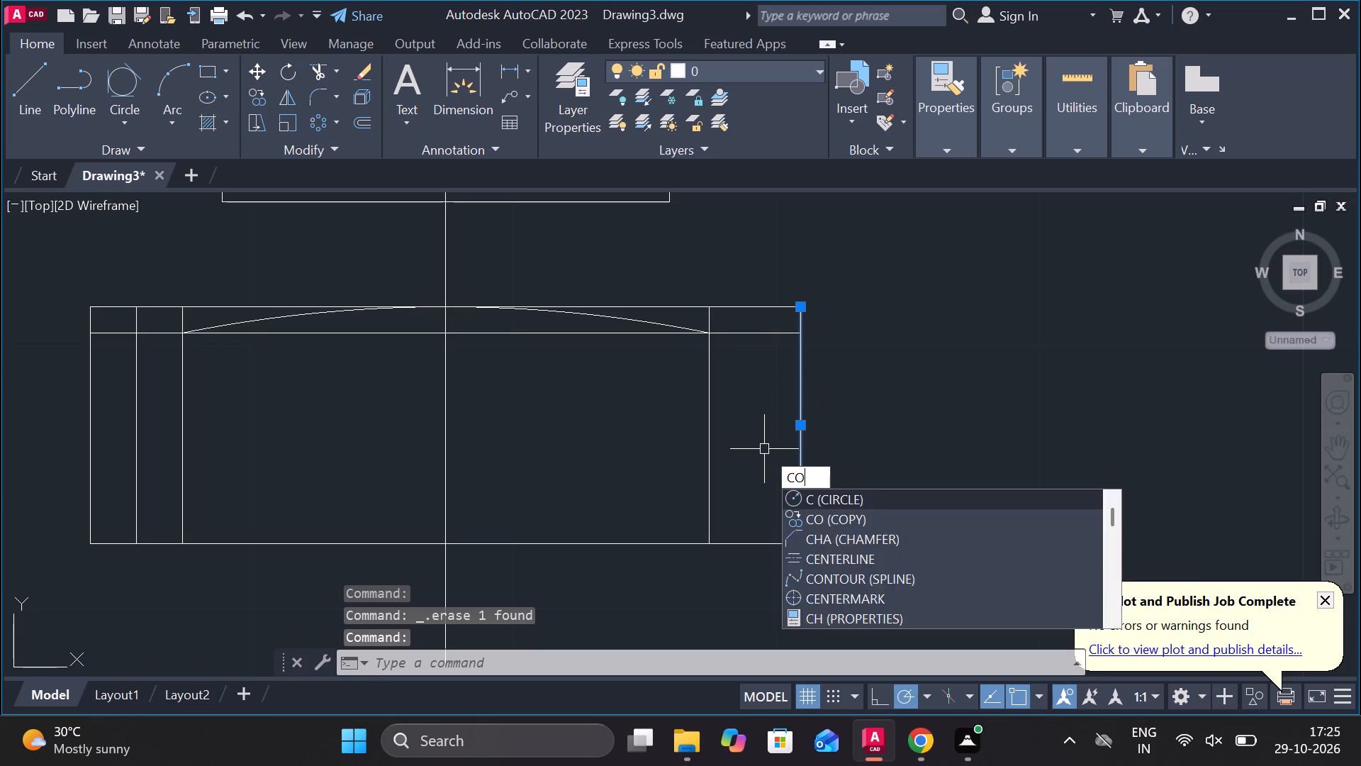
pyautogui.click(841, 497)
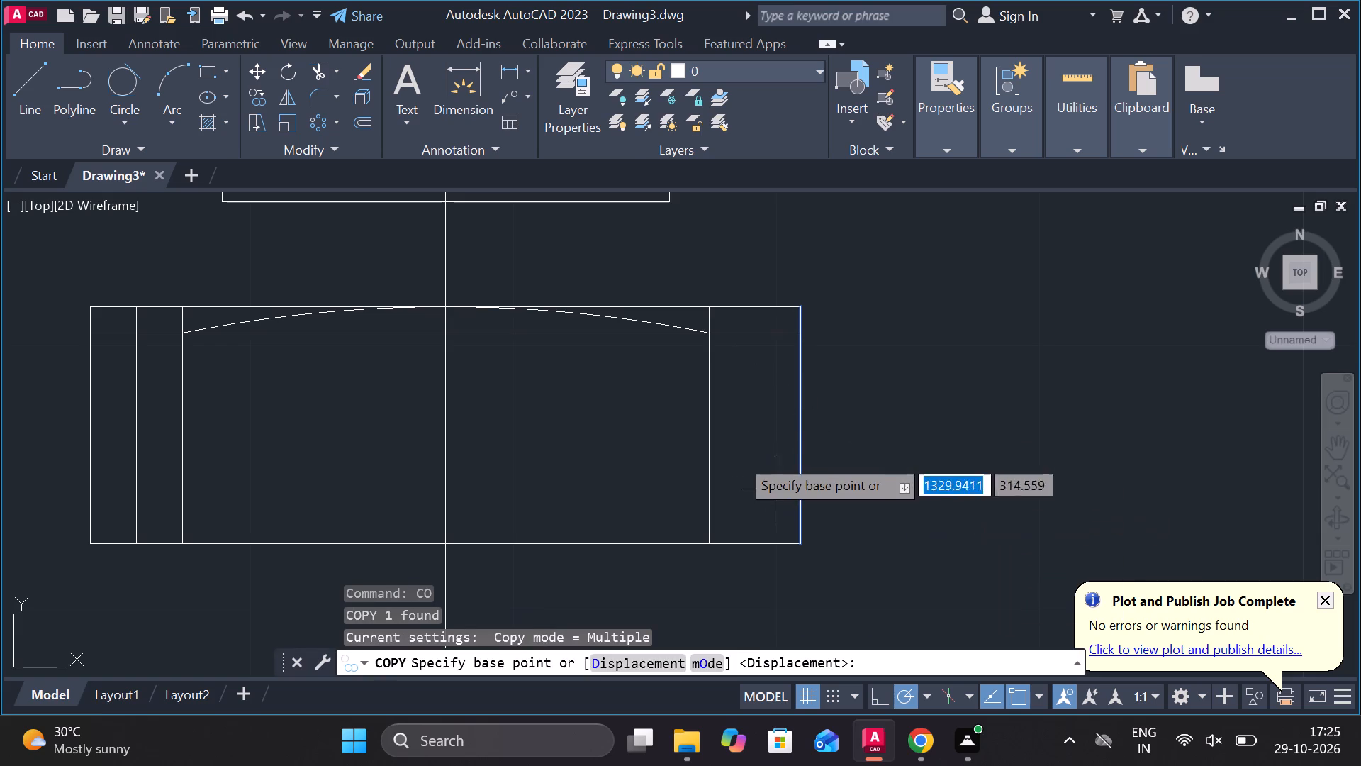
pyautogui.click(807, 427)
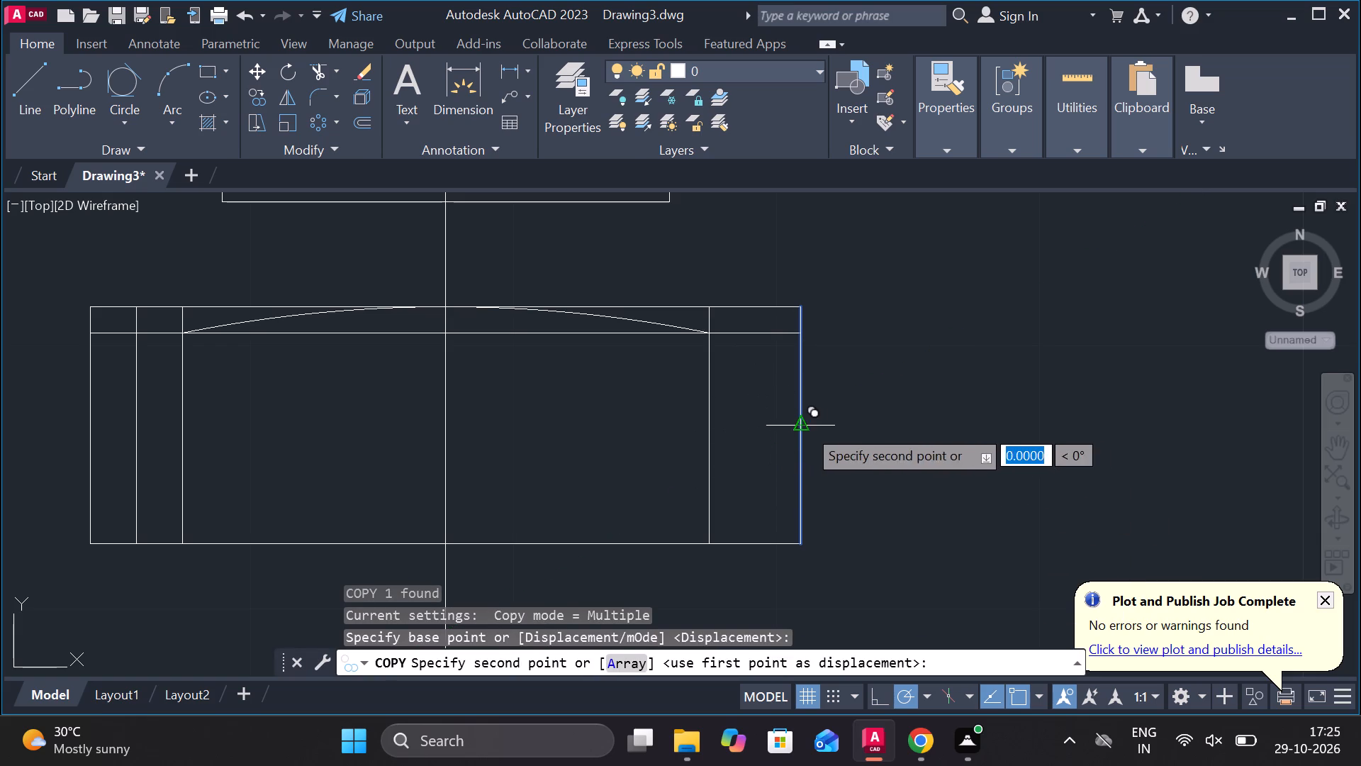
pyautogui.write('1.75')
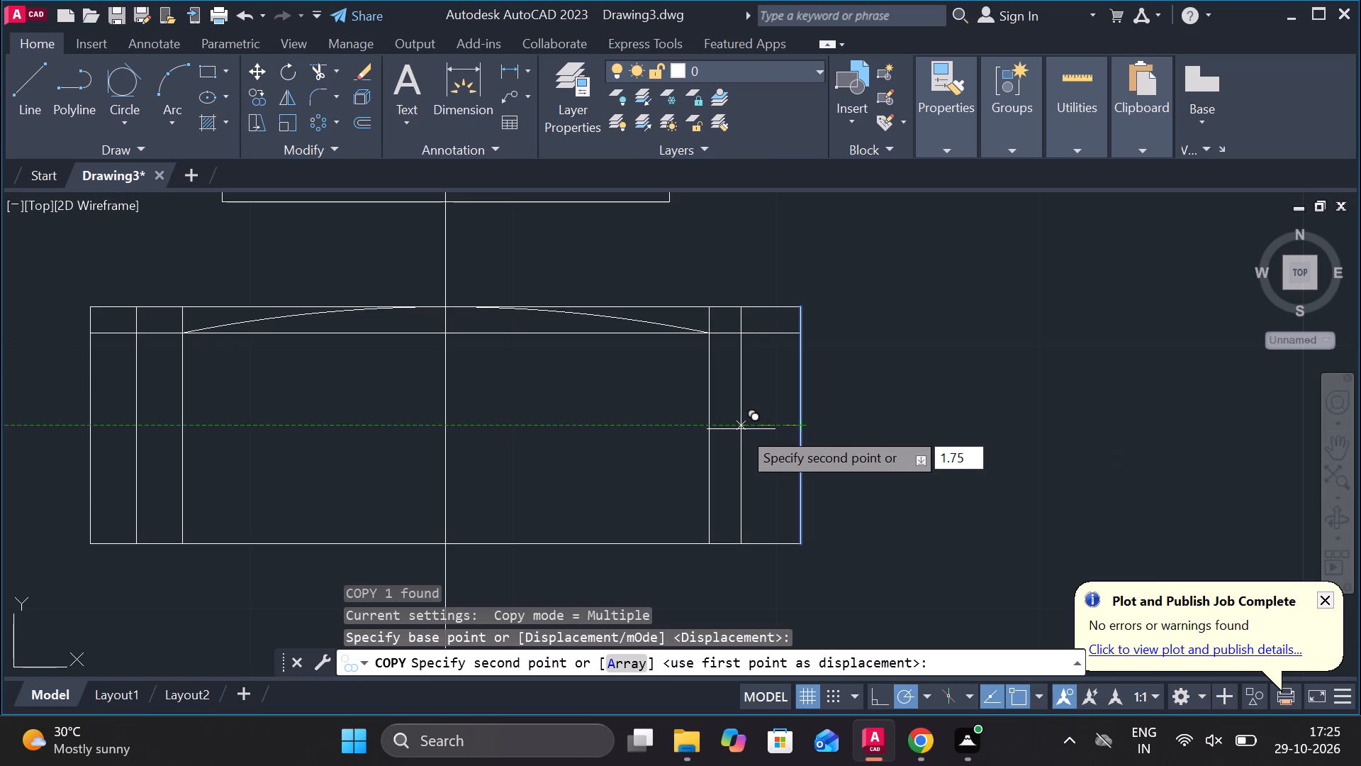
pyautogui.press('Return')
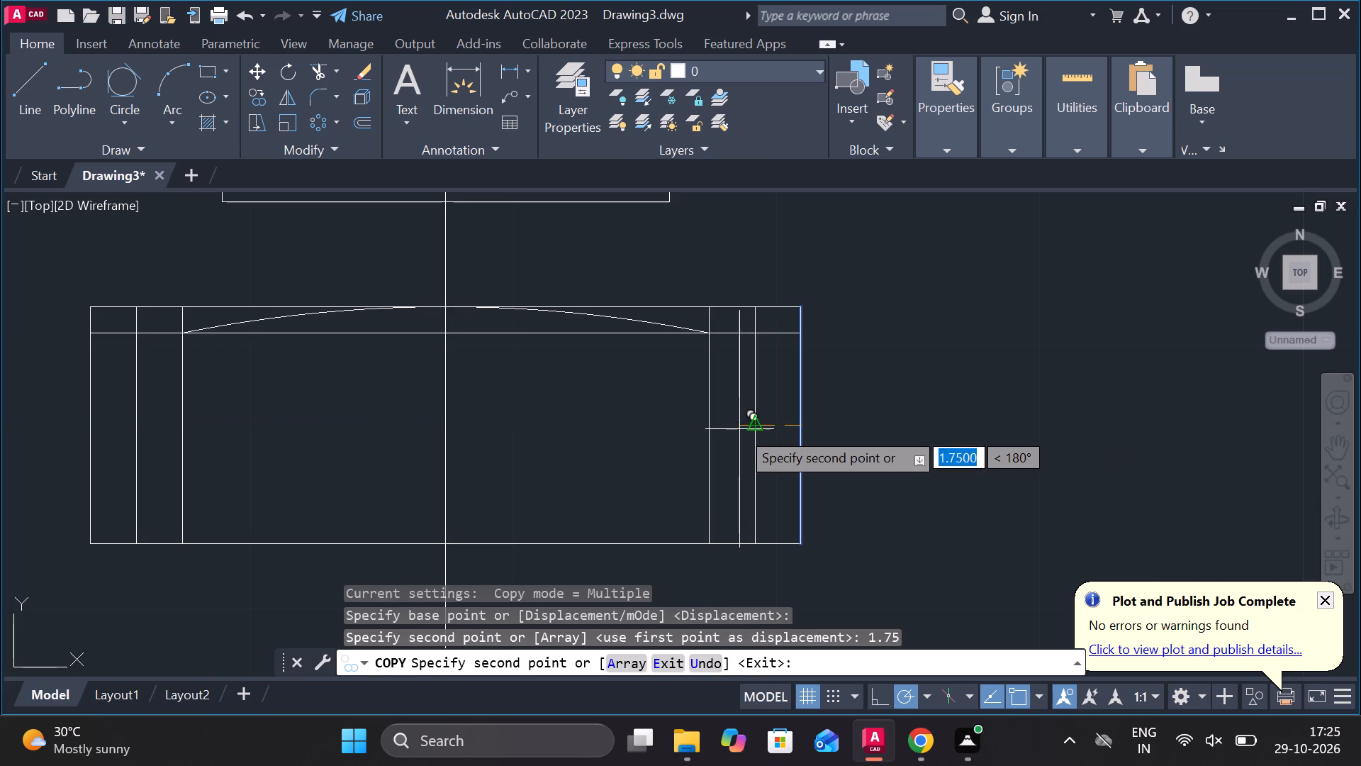
pyautogui.press('Escape')
# Draw a three-point chamfer arc on the lower hex section's left face, from the outer edge through the top midpoint to the inner edge.
pyautogui.scroll(-3, 394, 406)
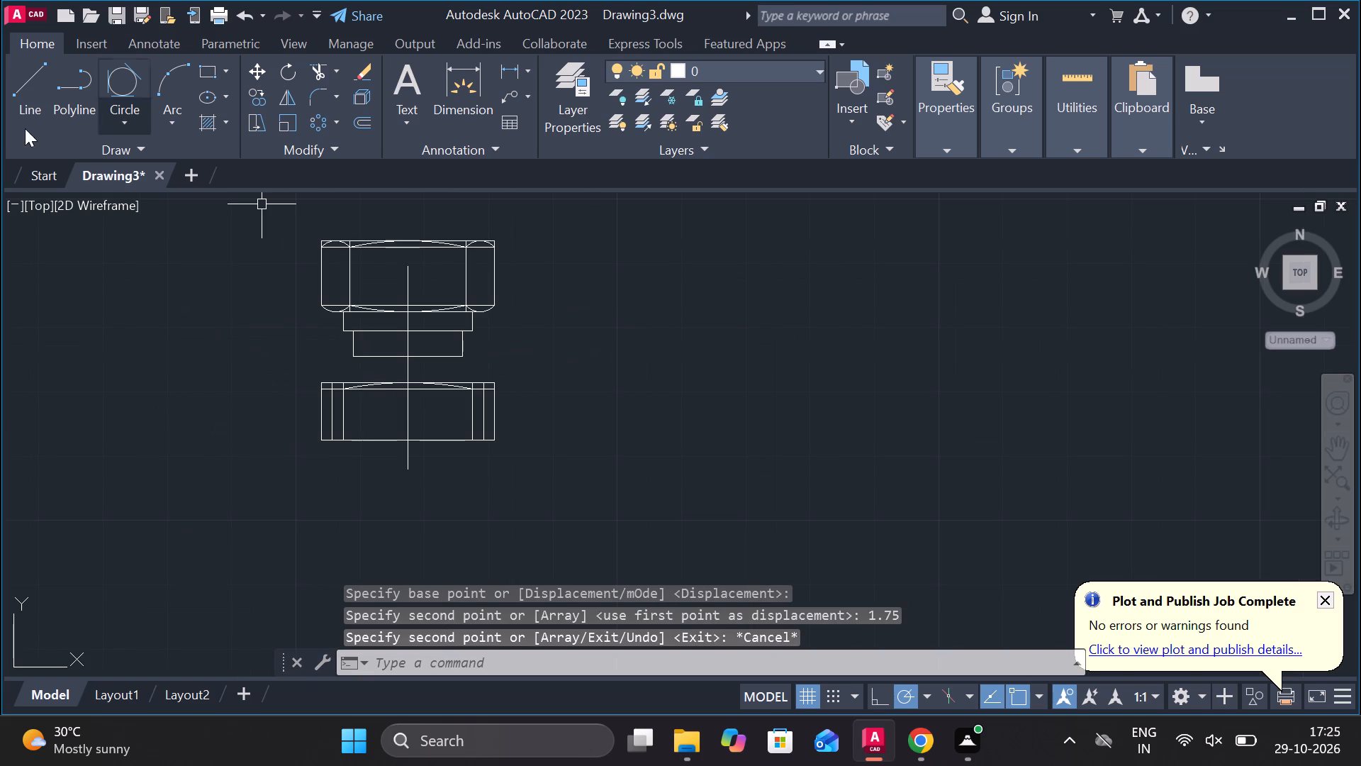
pyautogui.click(172, 86)
pyautogui.scroll(2, 336, 396)
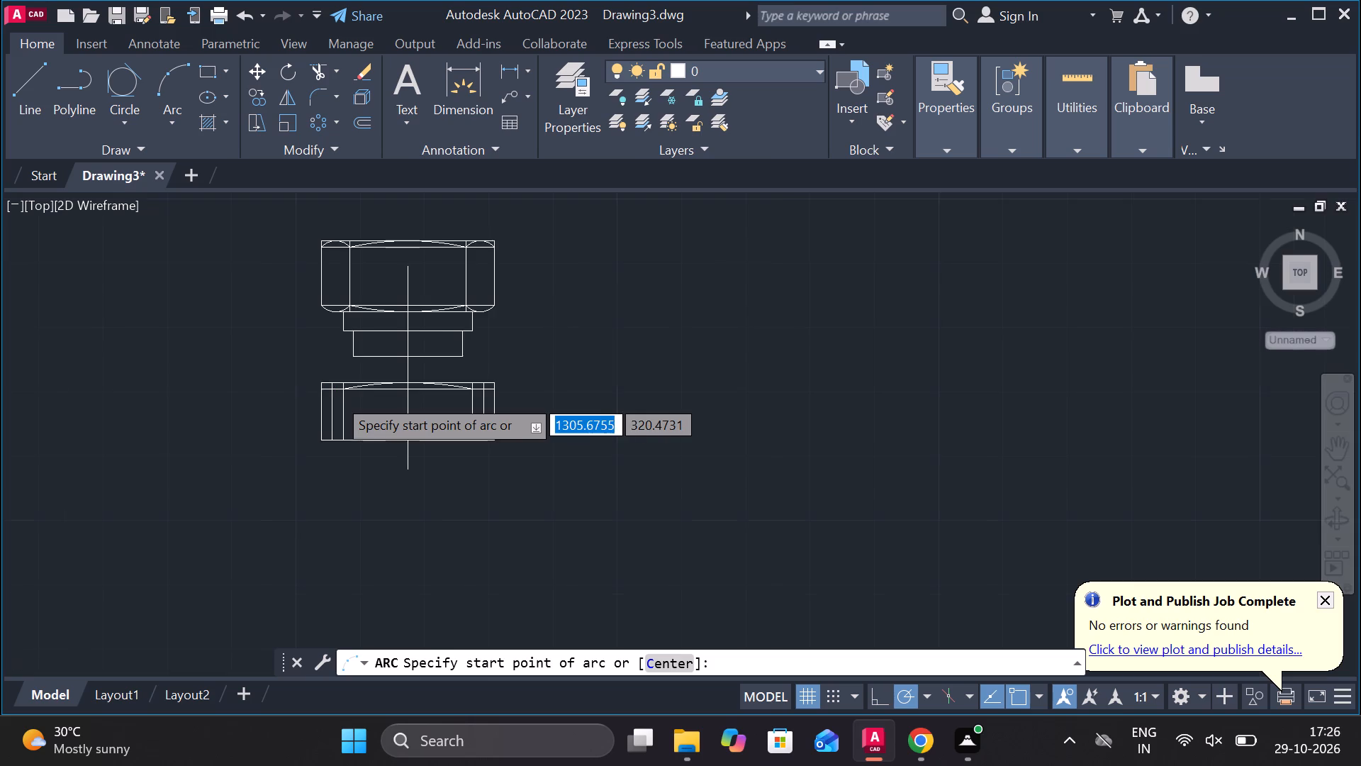
pyautogui.scroll(2, 336, 396)
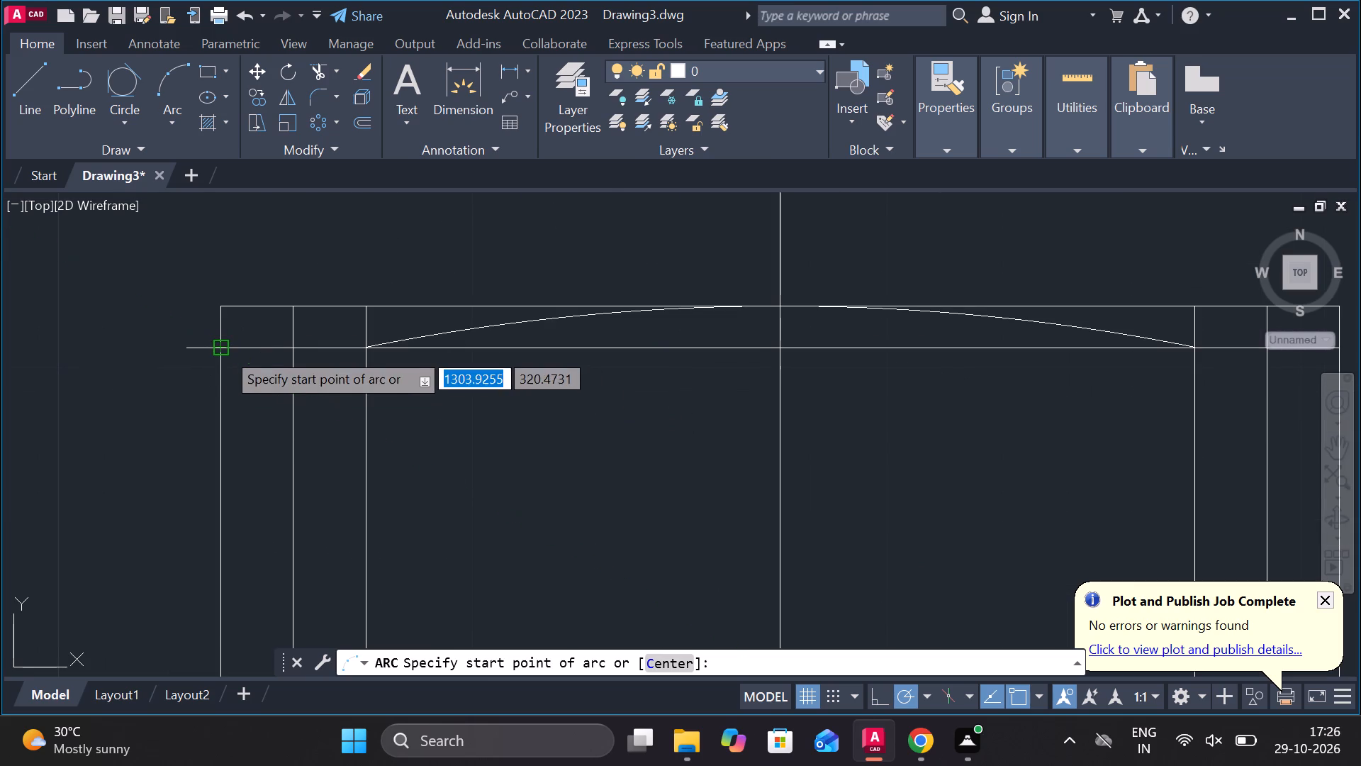
pyautogui.click(225, 350)
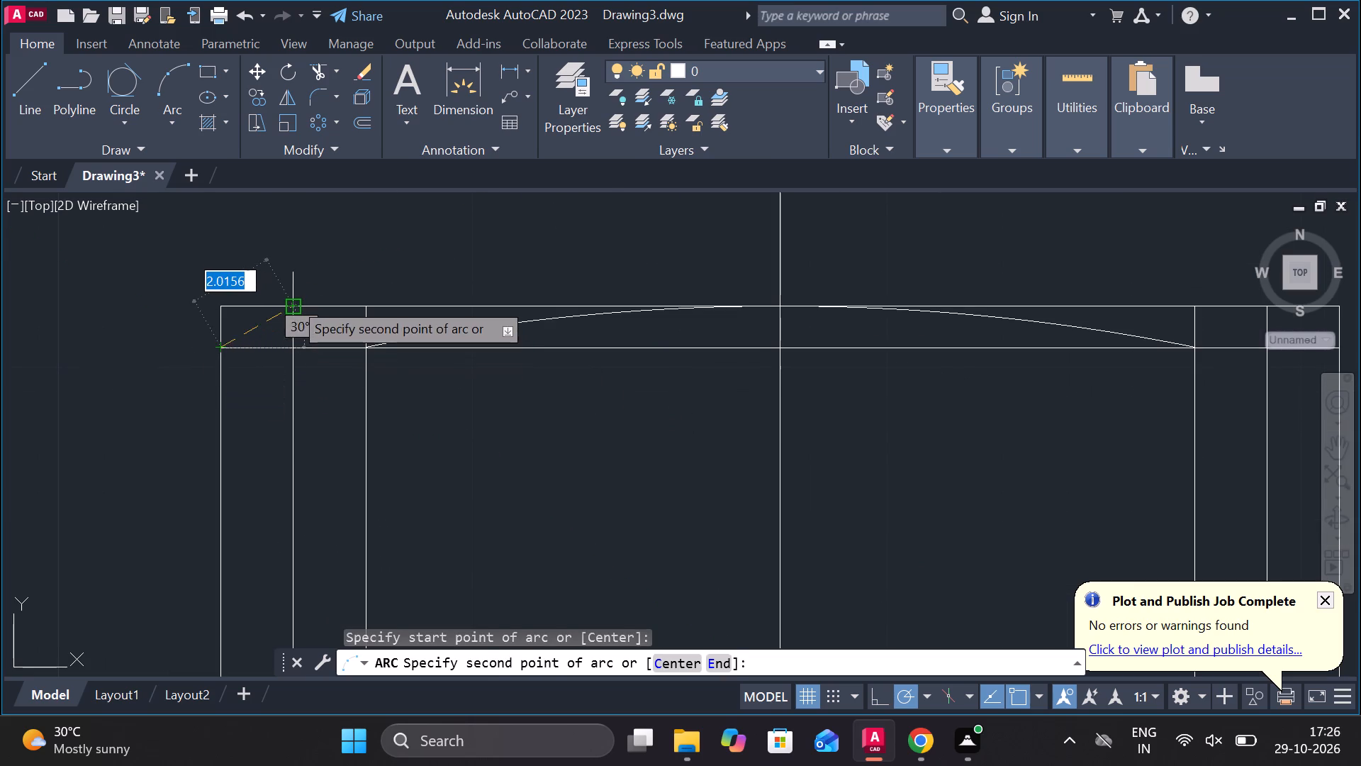
pyautogui.click(292, 300)
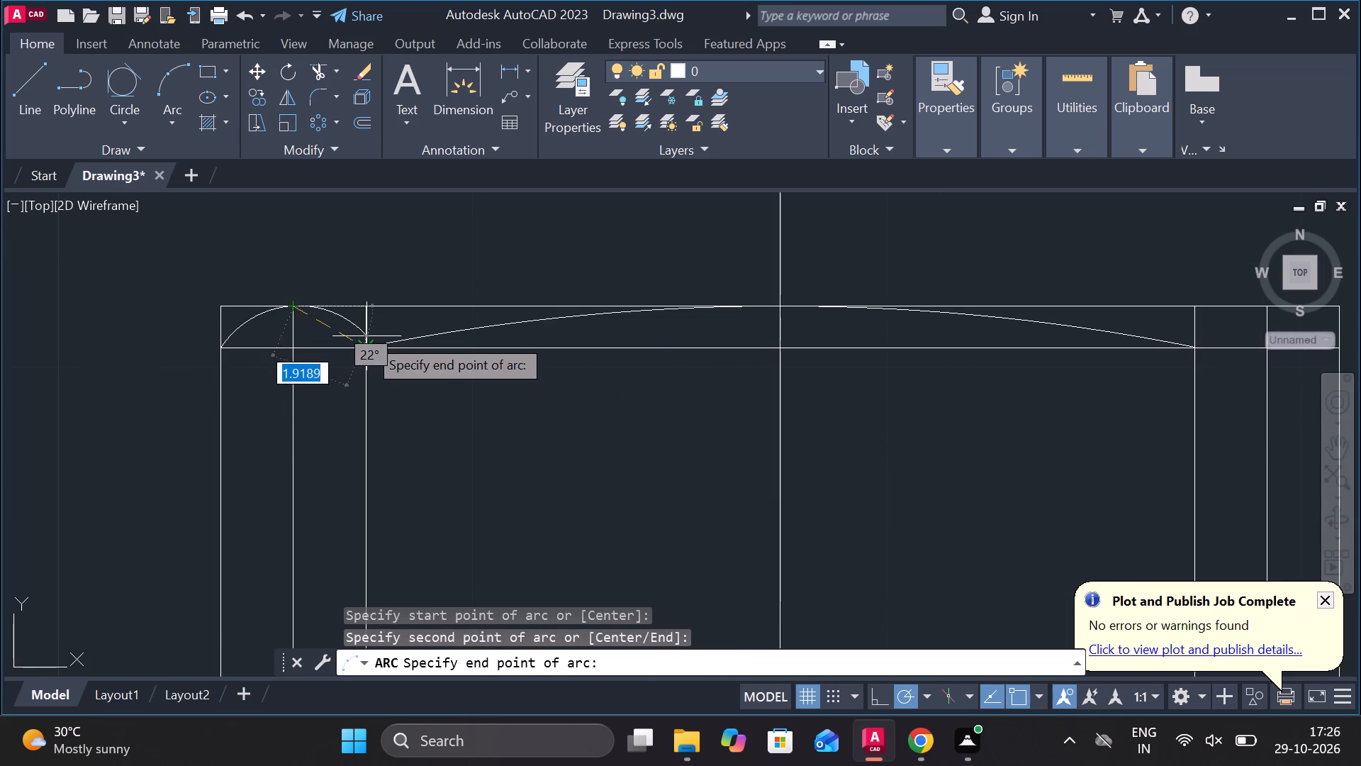
pyautogui.scroll(4, 366, 352)
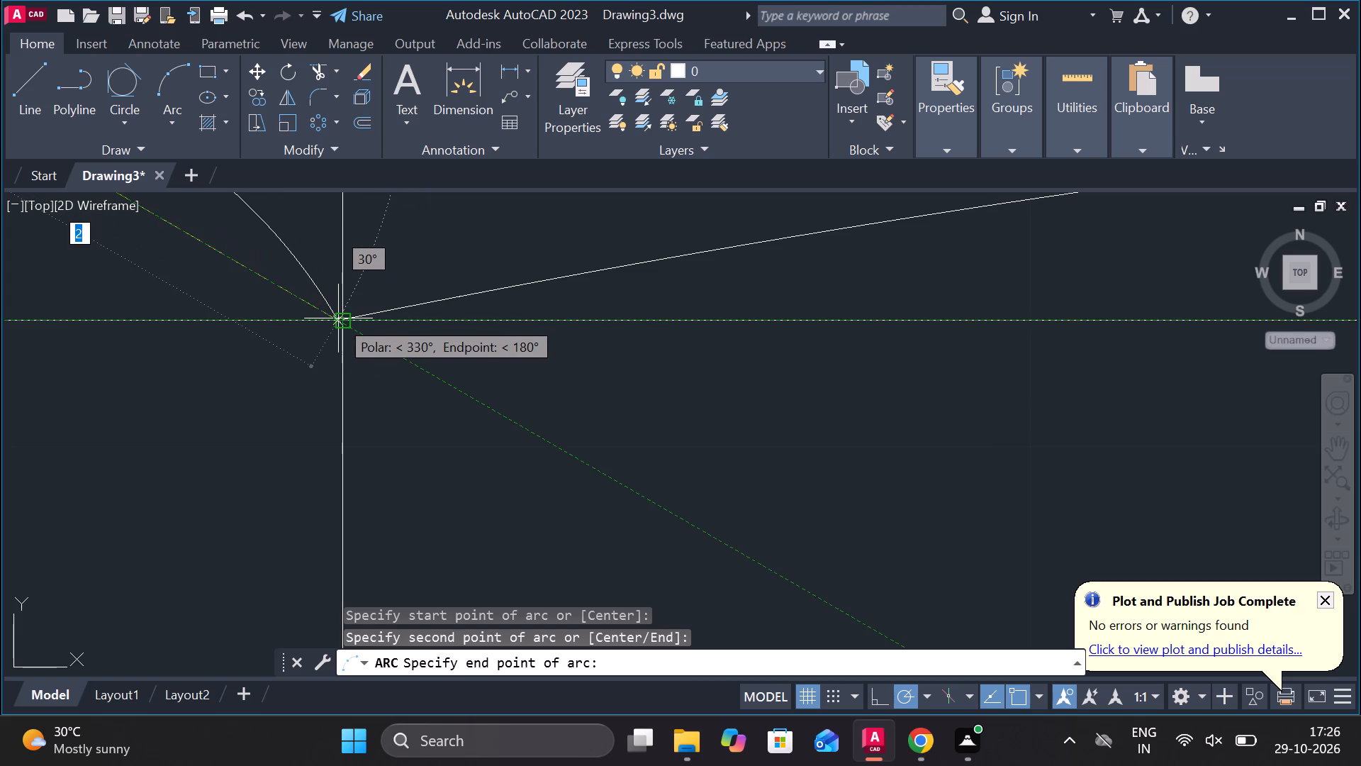
pyautogui.click(345, 323)
pyautogui.scroll(-4, 397, 336)
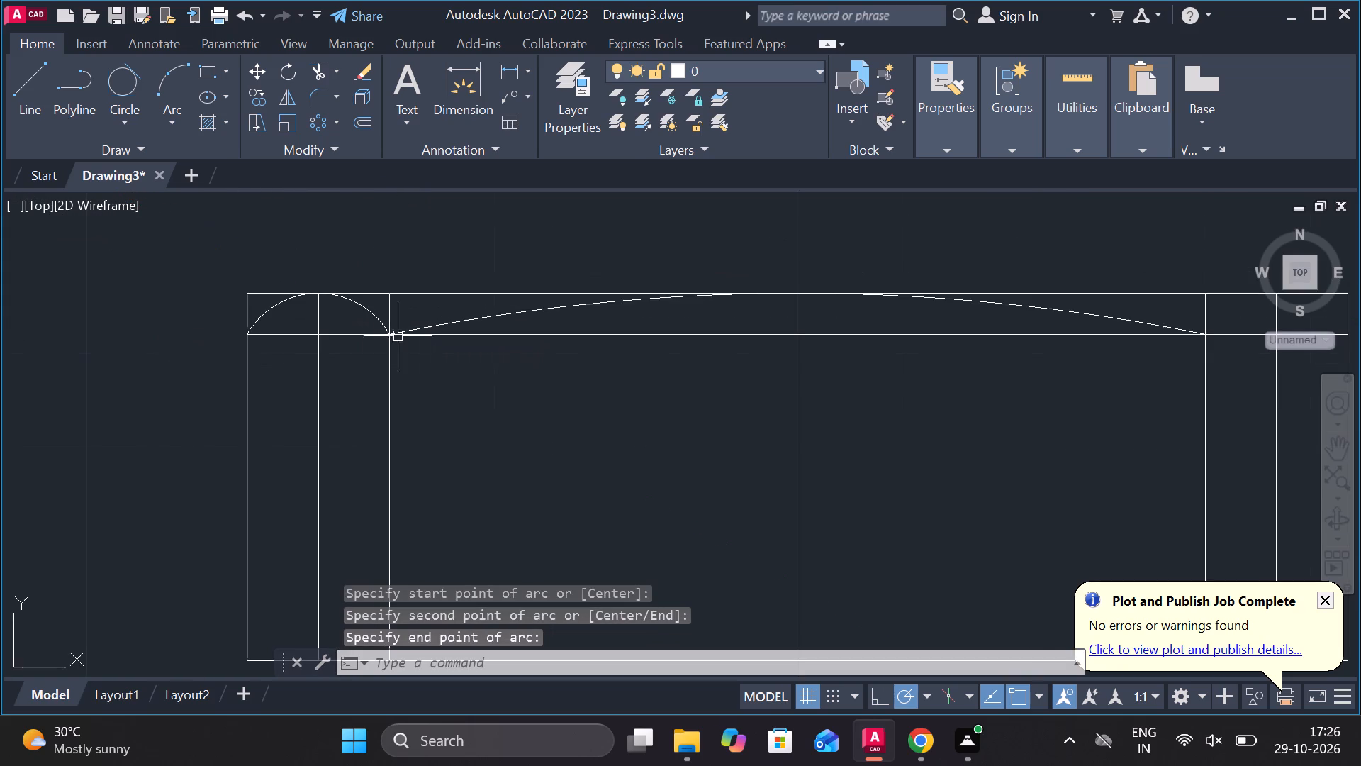
# Draw a three-point chamfer arc on the lower hex section's right face, from the inner edge through the top midpoint to the outer edge.
pyautogui.scroll(-3, 691, 353)
pyautogui.scroll(4, 850, 362)
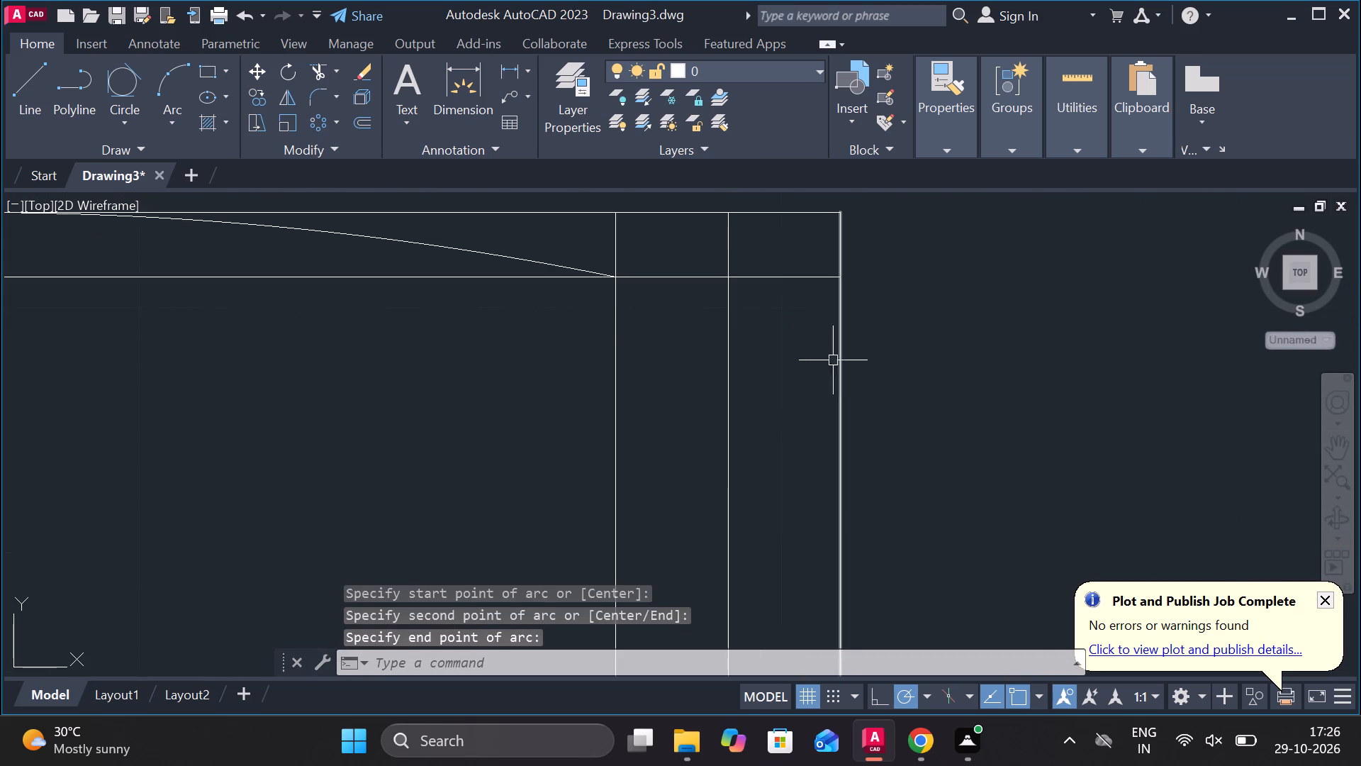
pyautogui.click(164, 70)
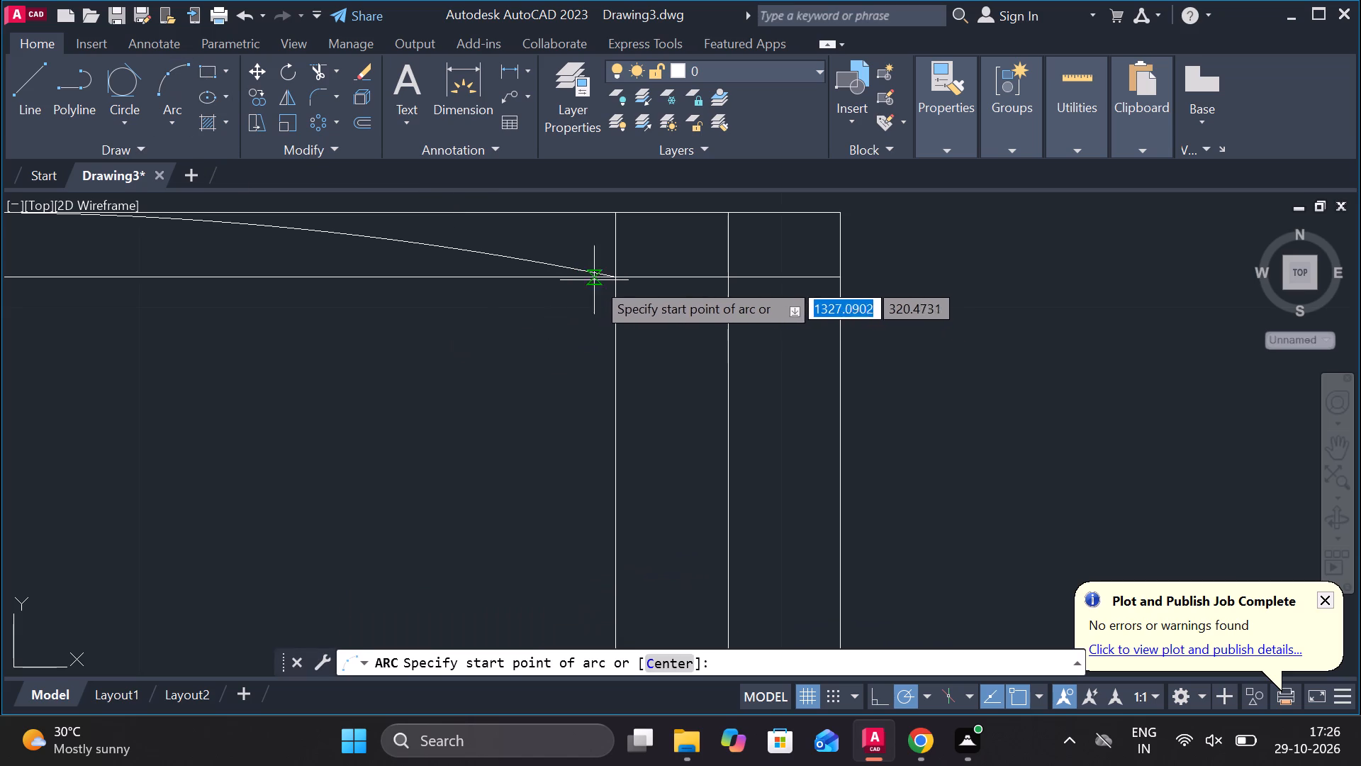
pyautogui.click(614, 281)
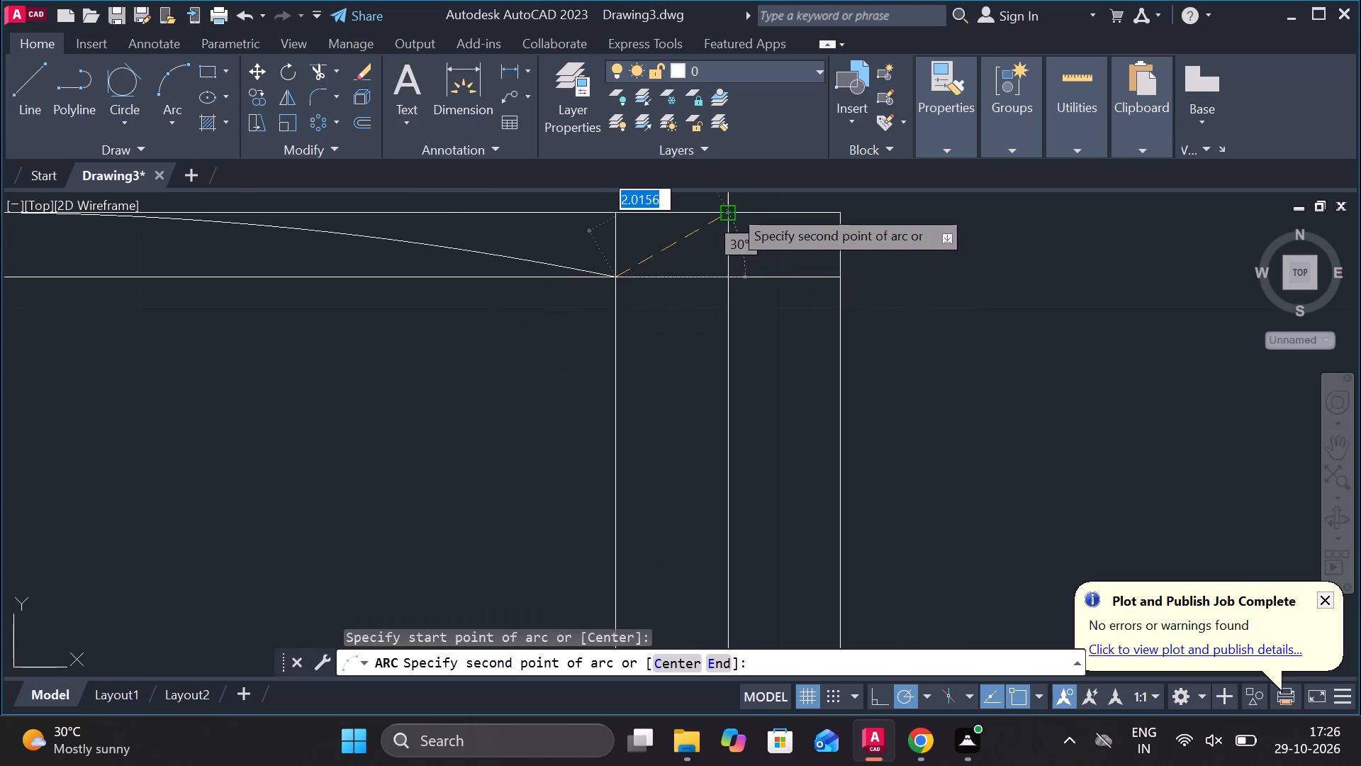
pyautogui.click(732, 207)
pyautogui.click(840, 273)
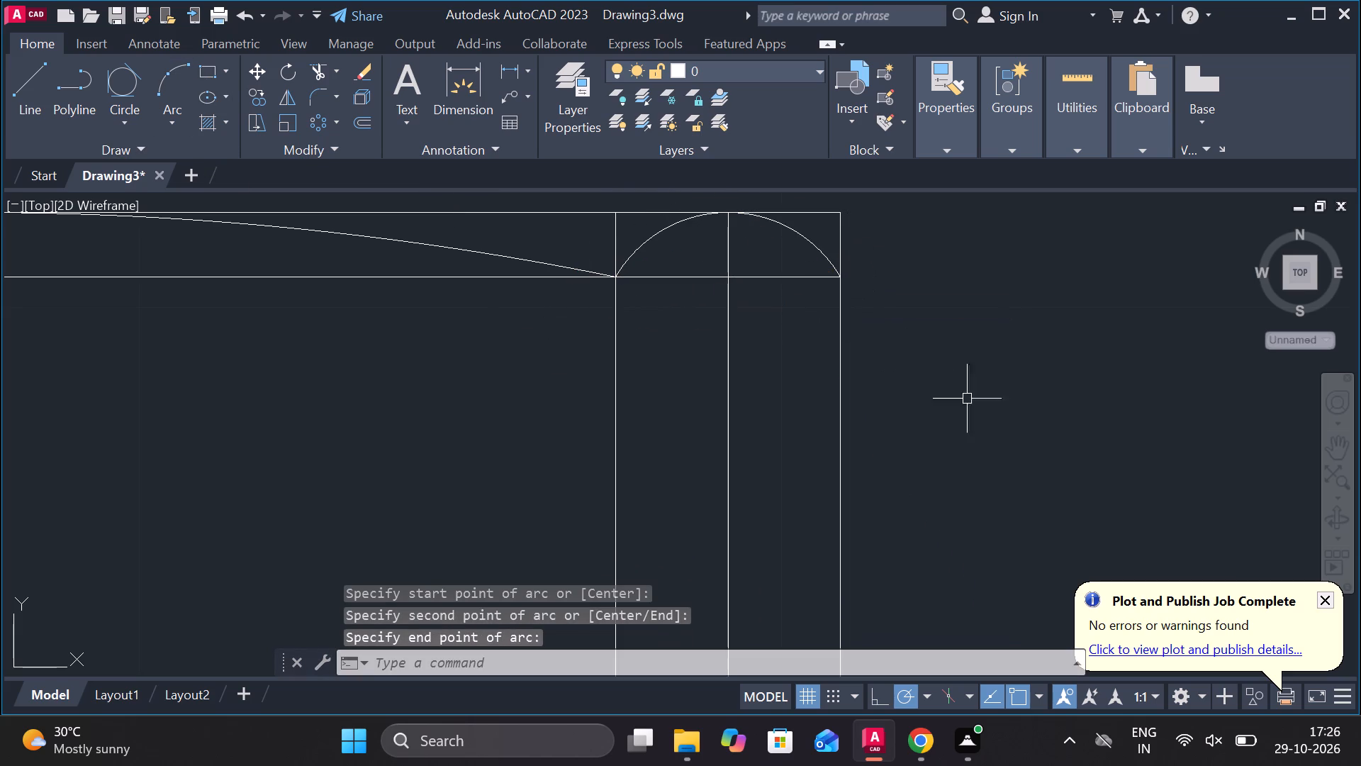
# Erase the two vertical midlines on the lower hex section's left and right faces.
pyautogui.scroll(-3, 961, 311)
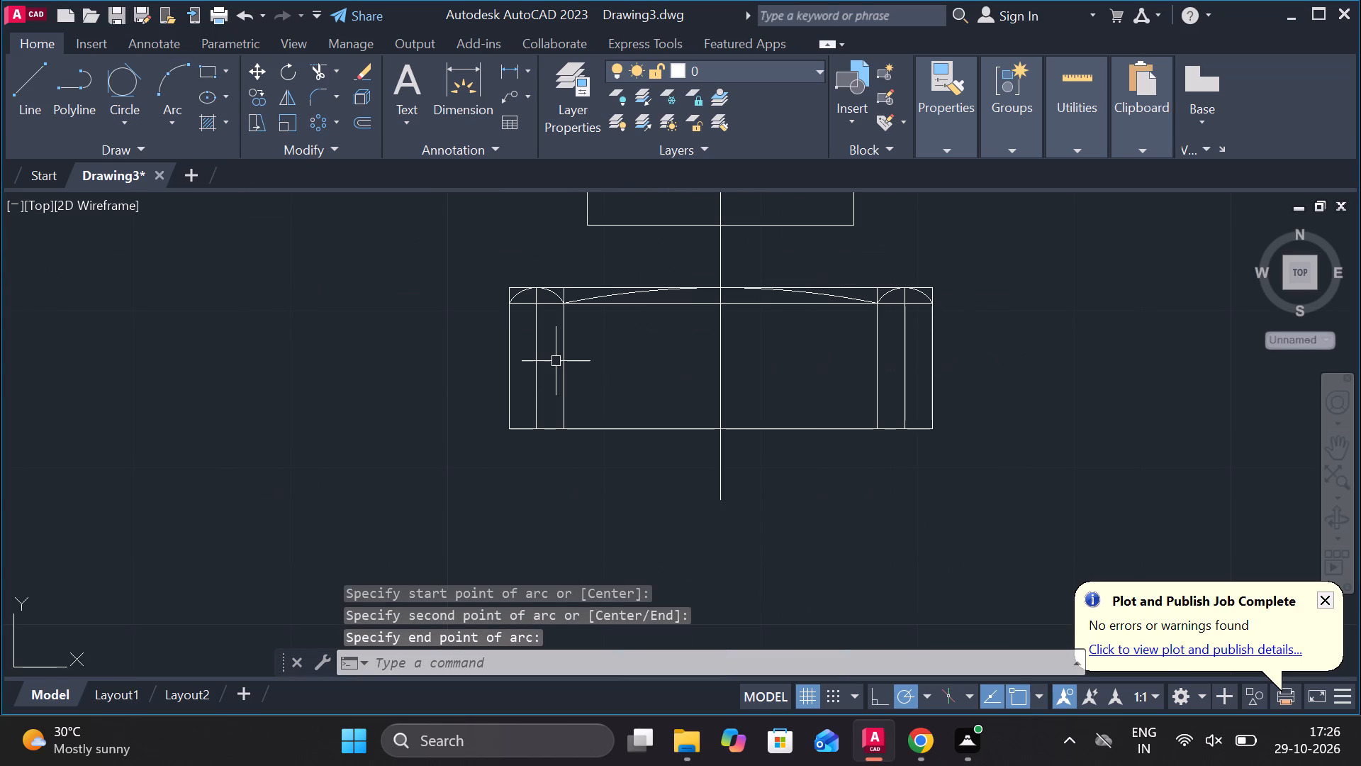
pyautogui.click(533, 363)
pyautogui.press('Delete')
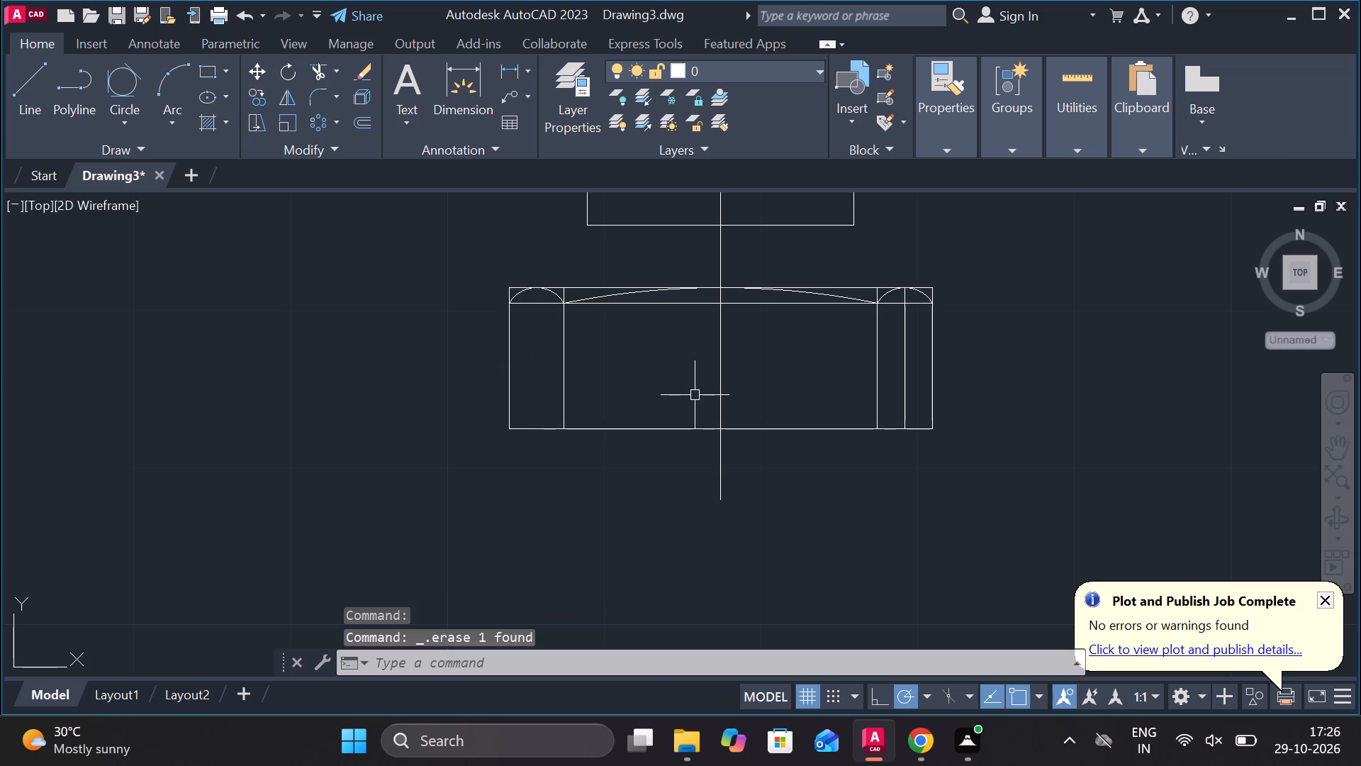
pyautogui.click(906, 357)
pyautogui.press('Delete')
# Trim the vertical and horizontal corner lines outside the left face's chamfer arc on the lower hex section.
pyautogui.scroll(-2, 883, 372)
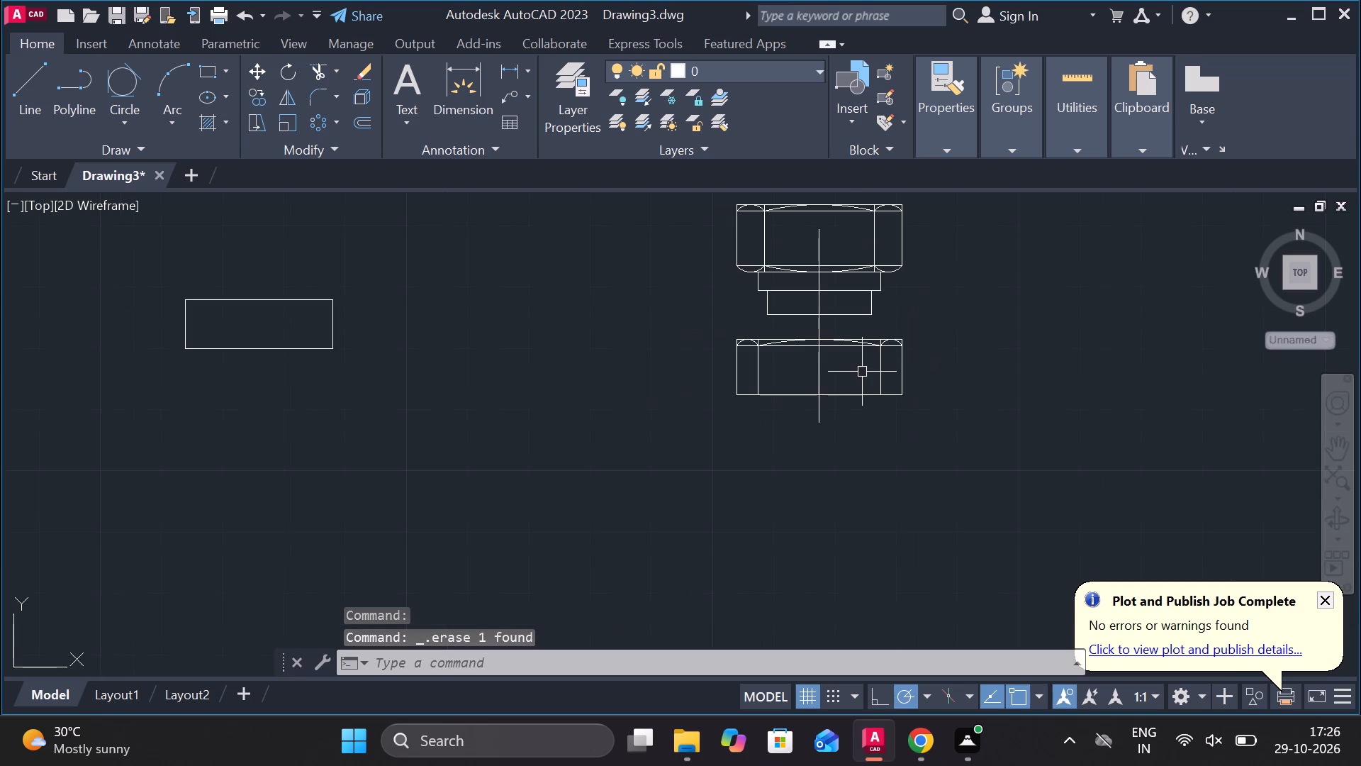
pyautogui.scroll(3, 856, 358)
pyautogui.scroll(2, 369, 312)
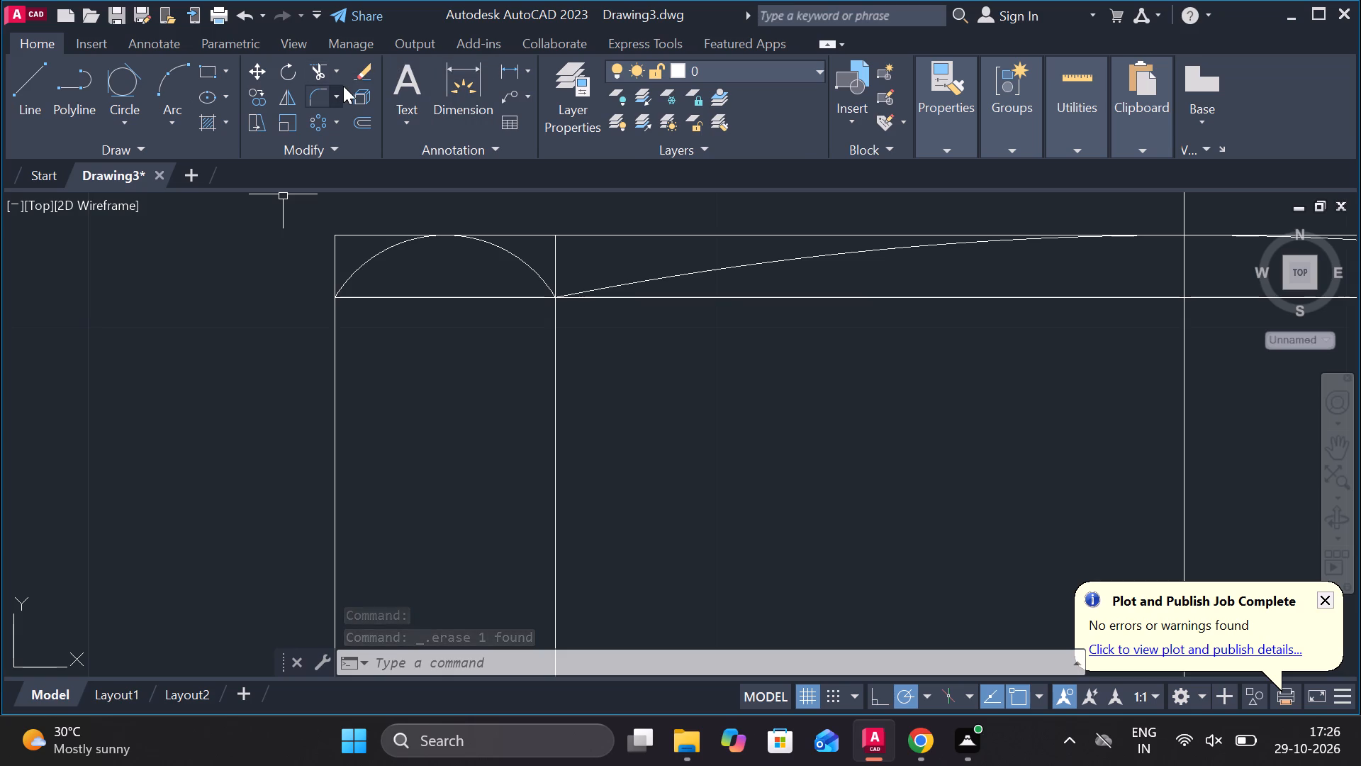
pyautogui.press('Escape')
pyautogui.click(320, 75)
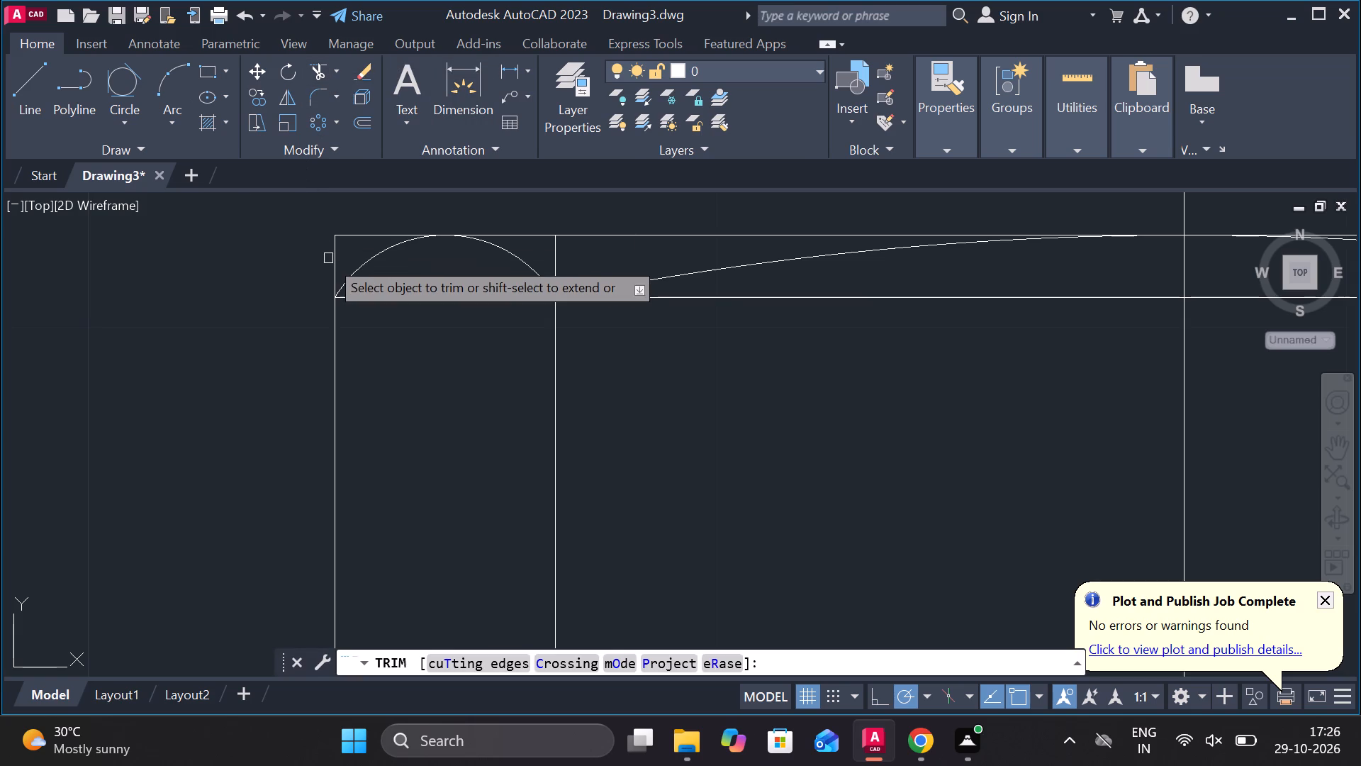
pyautogui.click(340, 262)
pyautogui.click(308, 262)
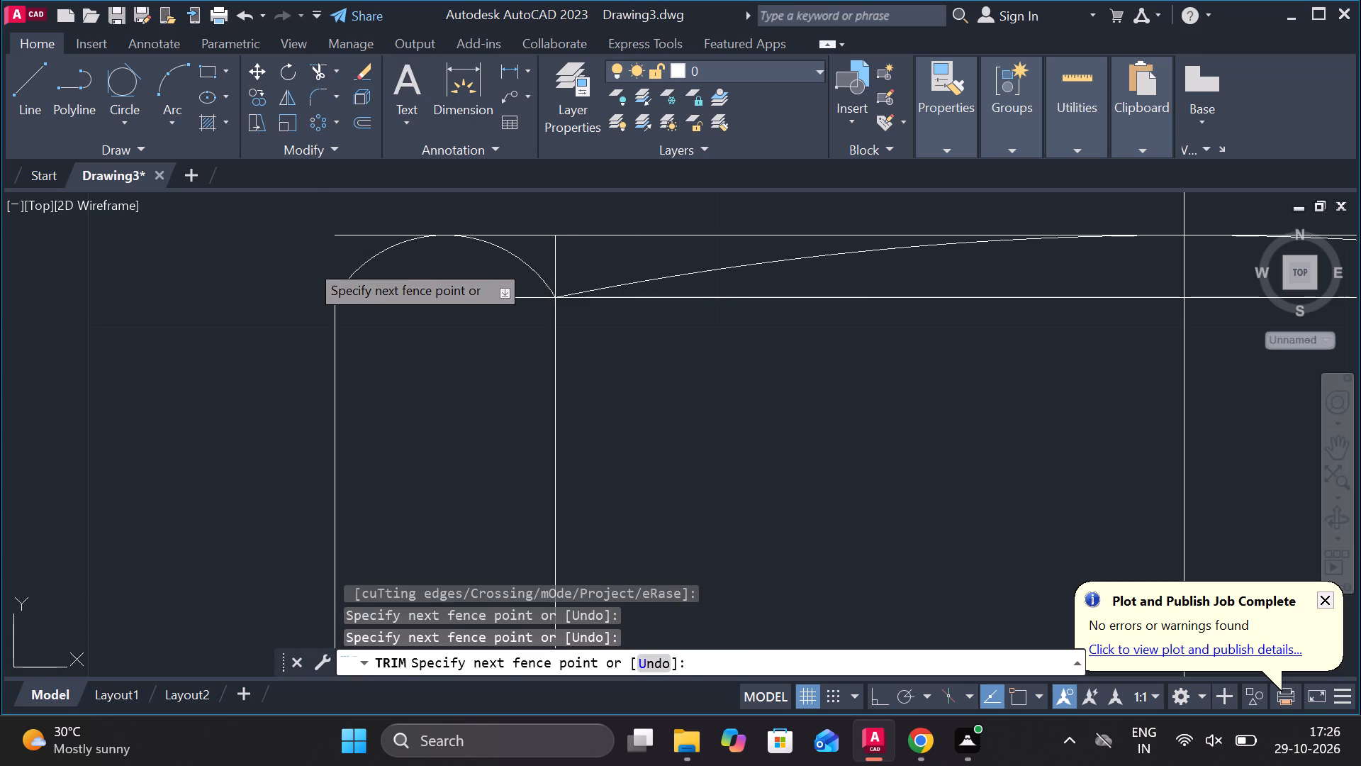
pyautogui.click(347, 237)
# Trim the vertical and horizontal corner lines outside the right face's chamfer arc on the lower hex section.
pyautogui.scroll(-3, 737, 262)
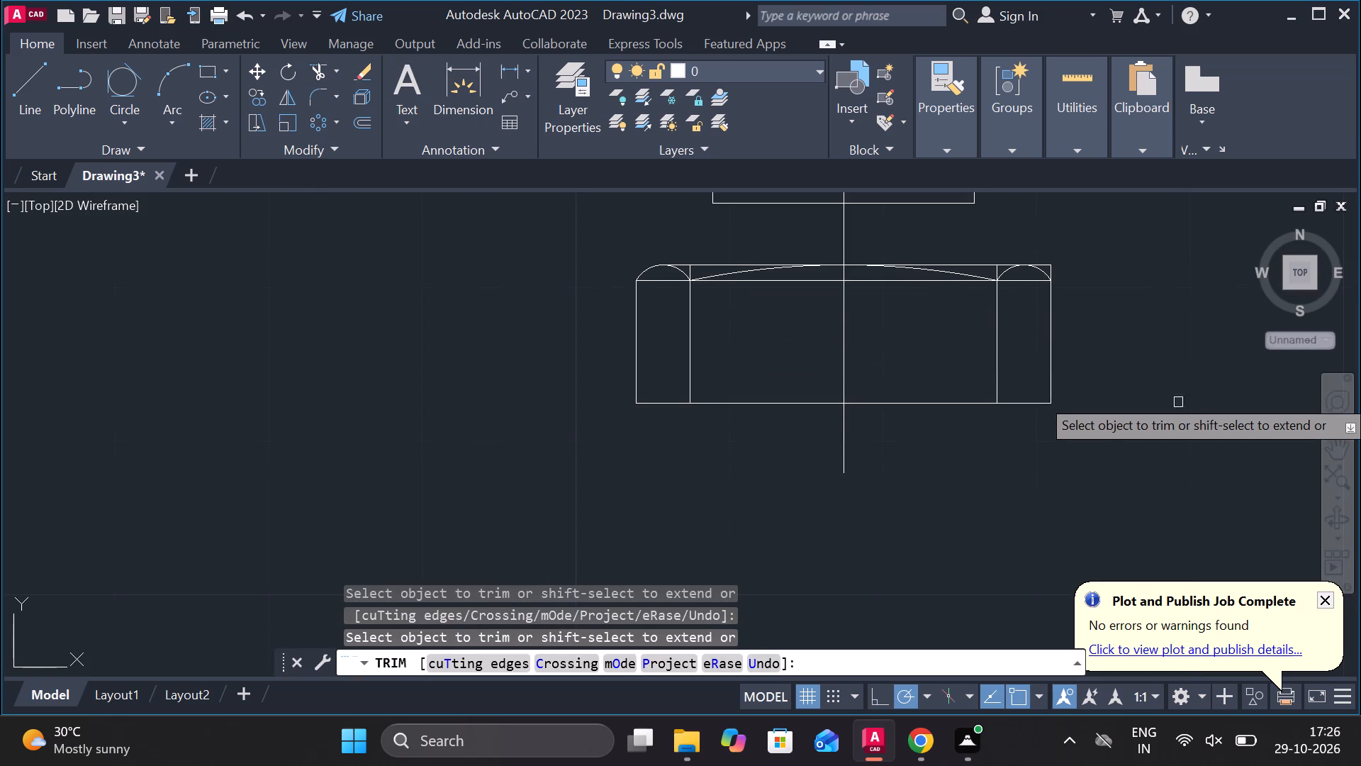
pyautogui.scroll(3, 1107, 287)
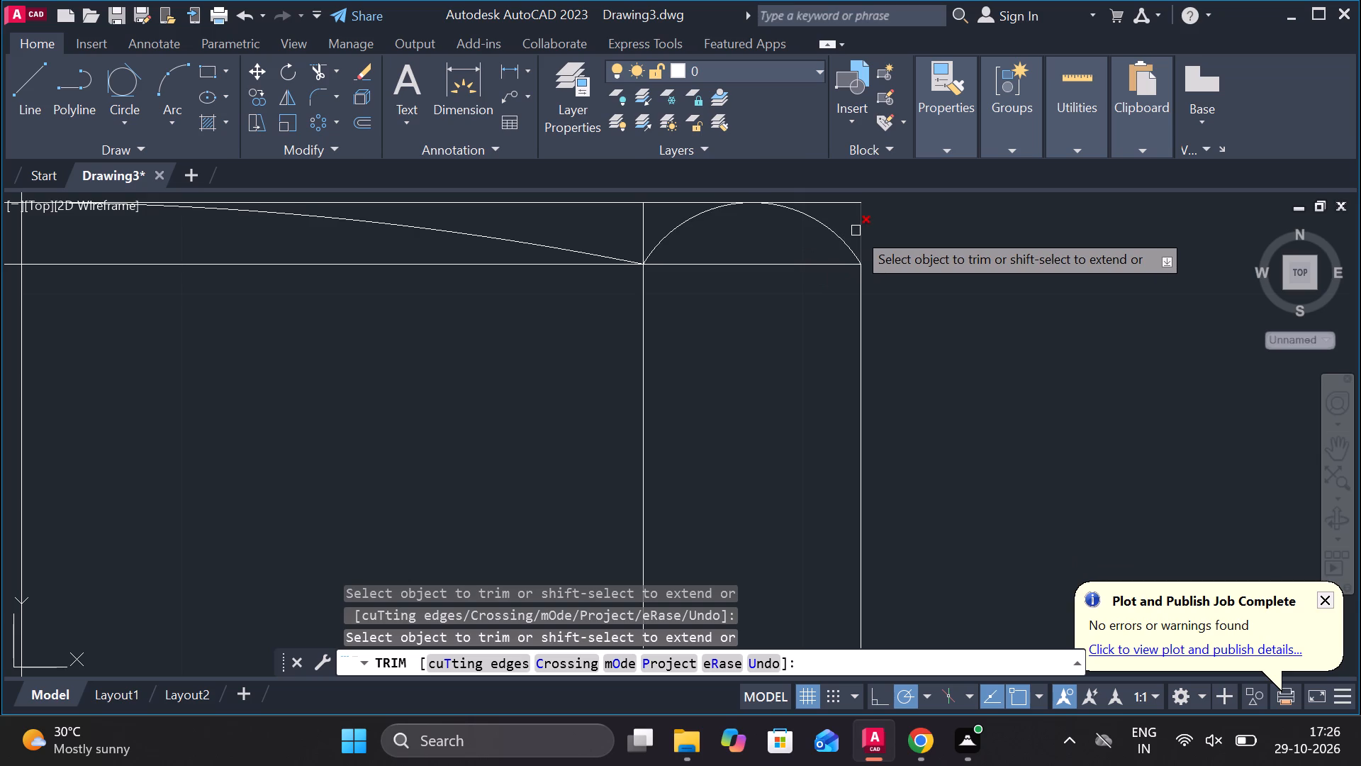
pyautogui.click(856, 231)
pyautogui.click(850, 207)
pyautogui.scroll(-3, 865, 242)
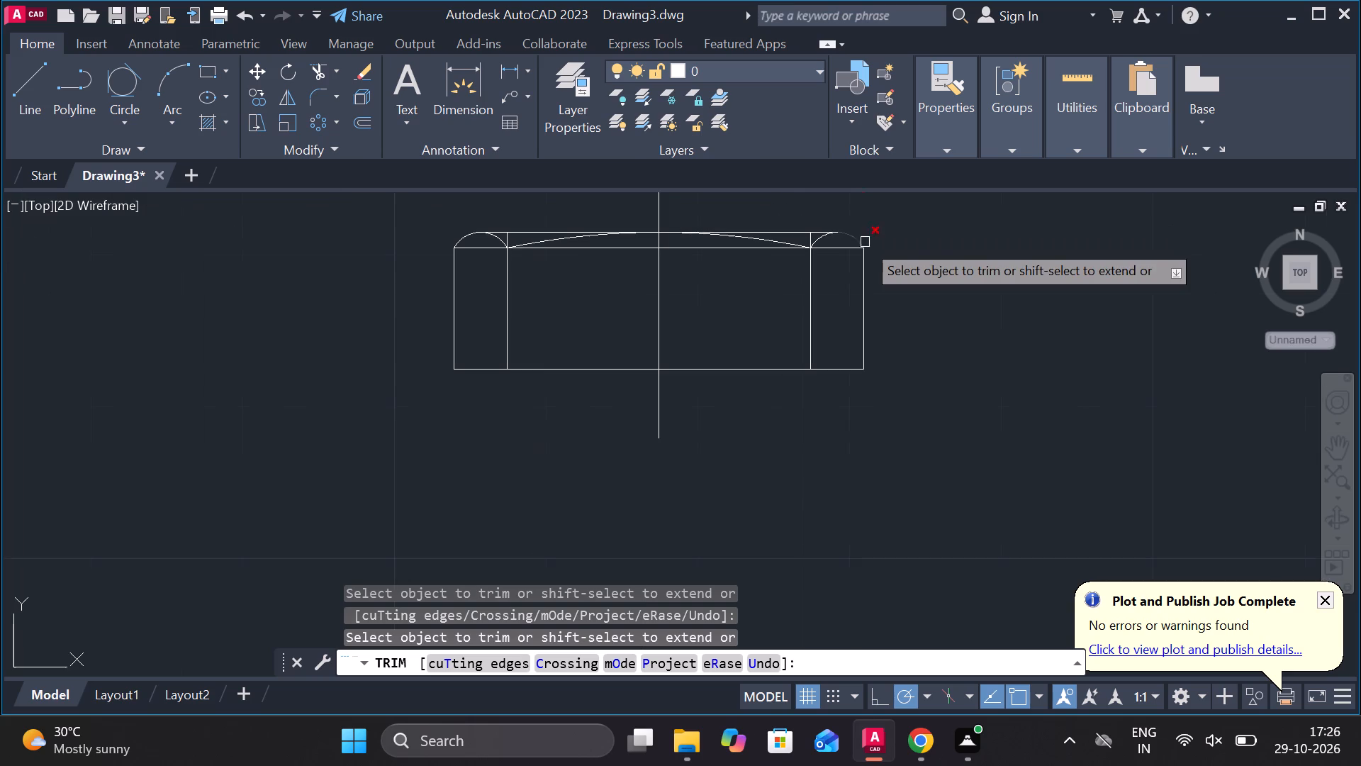
pyautogui.scroll(-1, 870, 209)
# Fillet the lower hex section's left chamfer arc to the left edge of the narrow neck above it.
pyautogui.click(322, 94)
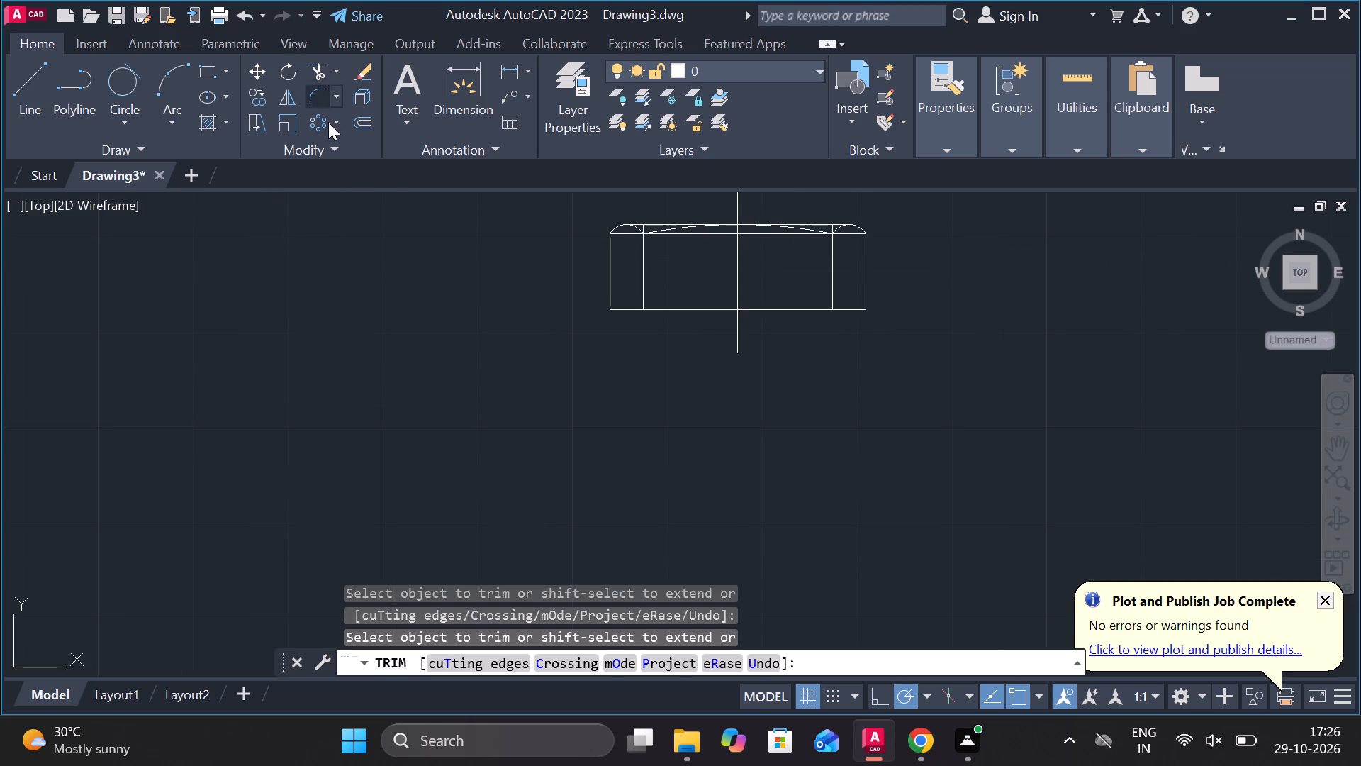
pyautogui.scroll(-3, 622, 387)
pyautogui.scroll(3, 620, 342)
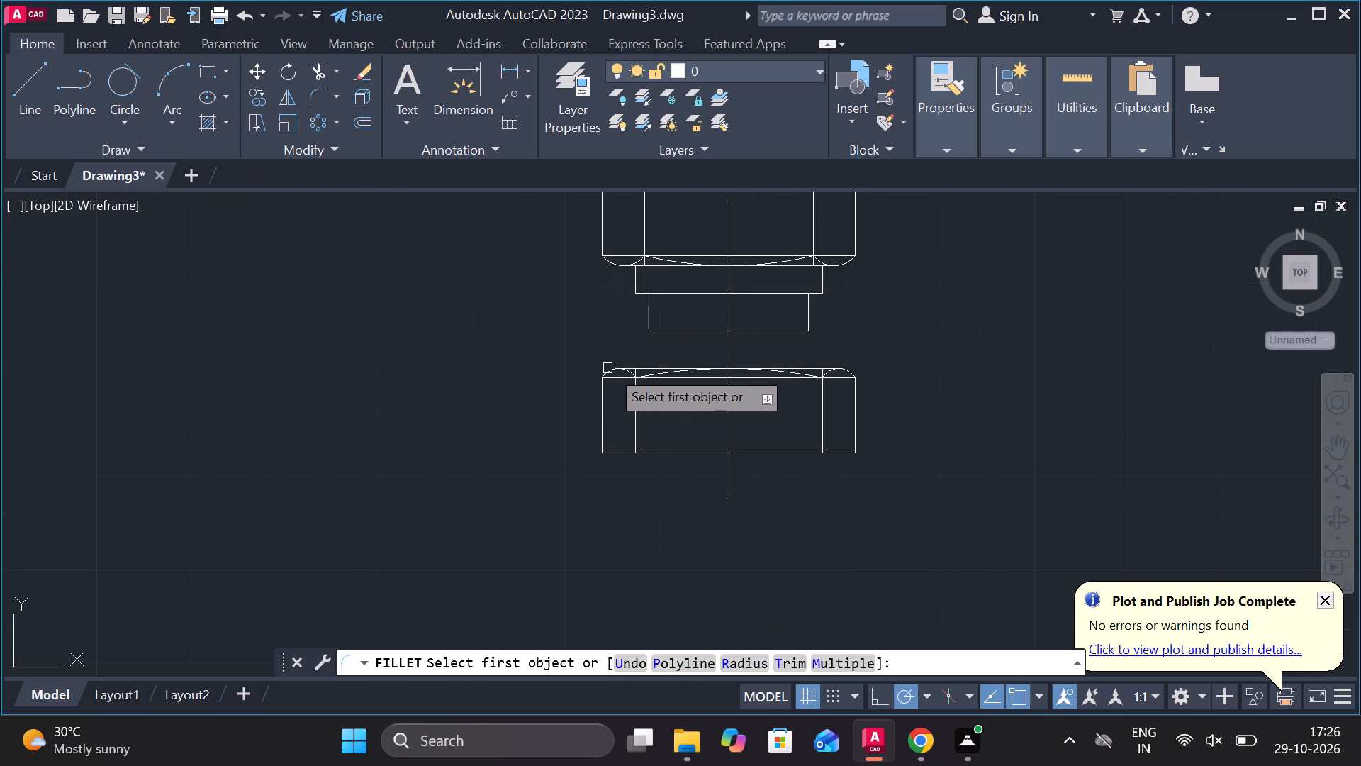
pyautogui.click(610, 368)
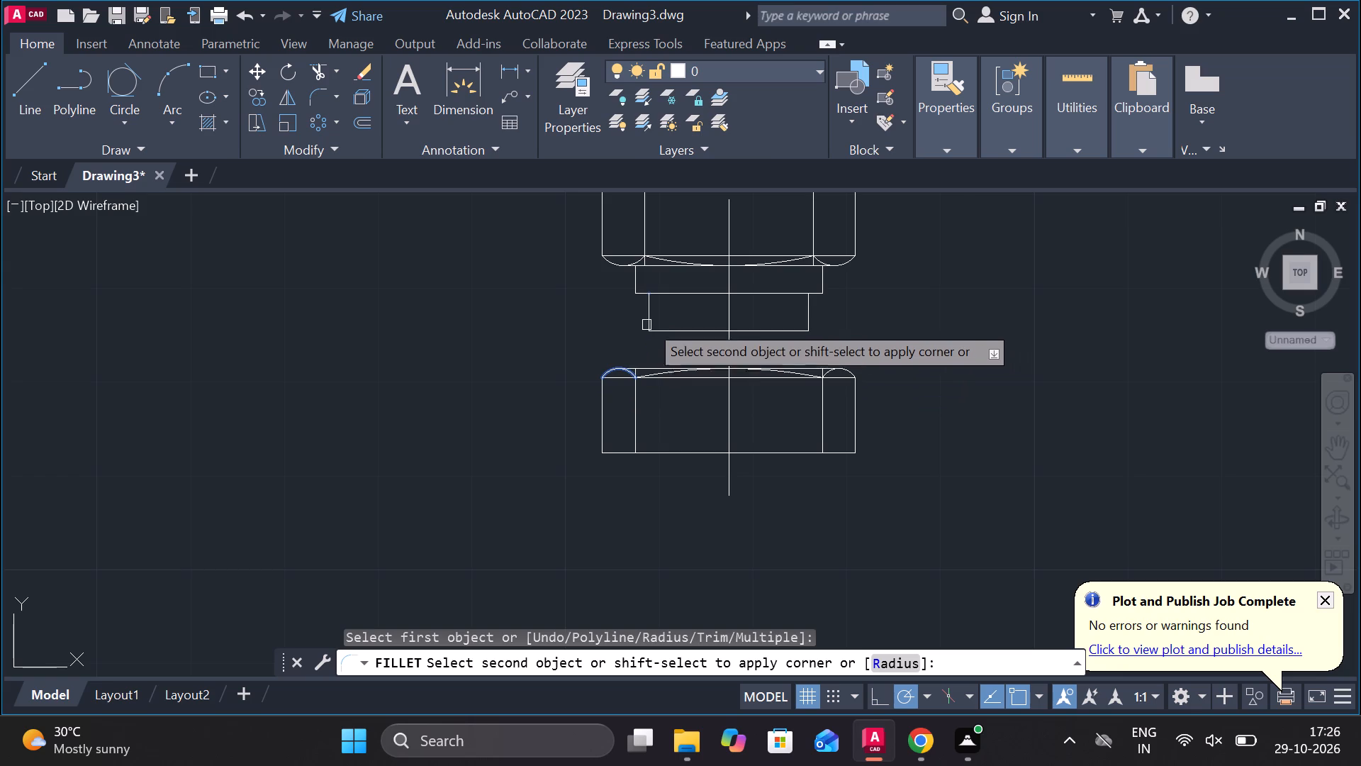
pyautogui.click(649, 313)
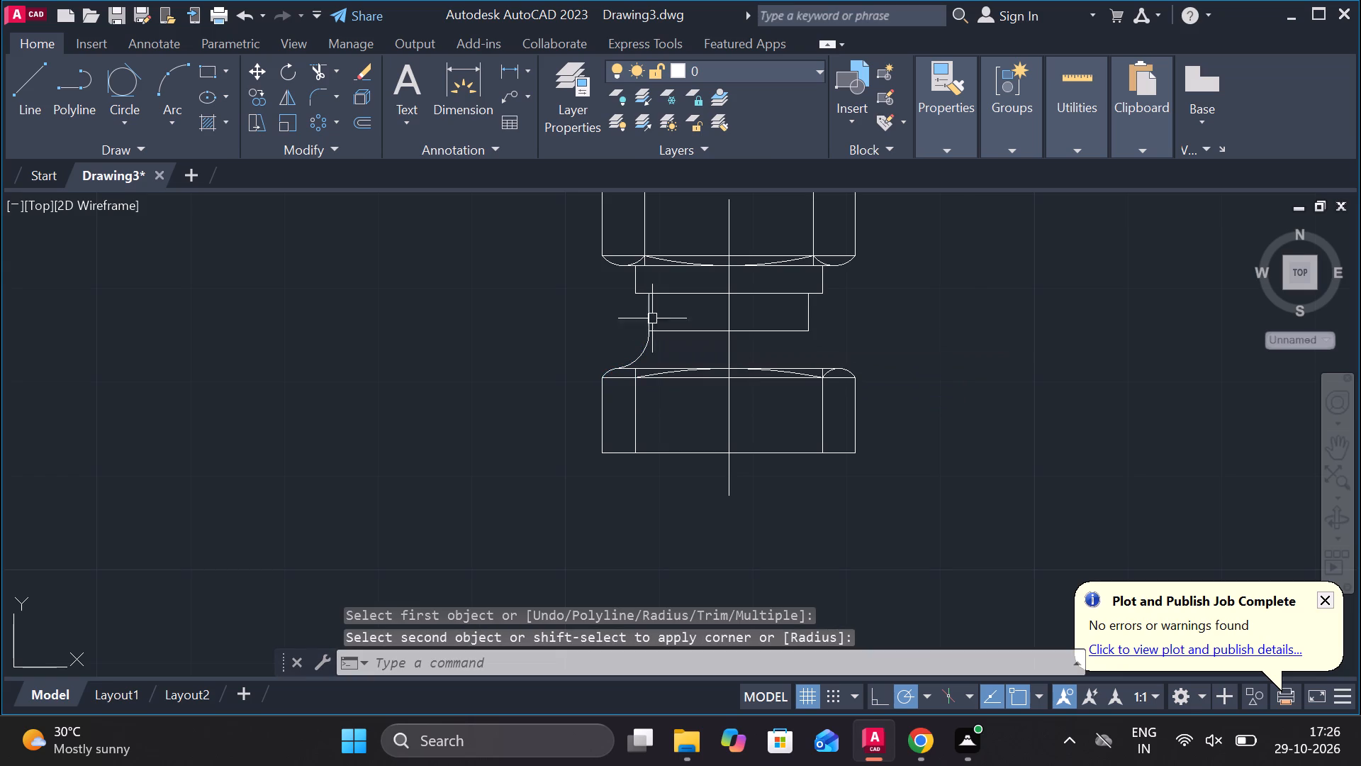
# Fillet the lower hex section's right chamfer arc to the right edge of the narrow neck above it.
pyautogui.click(315, 94)
pyautogui.scroll(4, 849, 375)
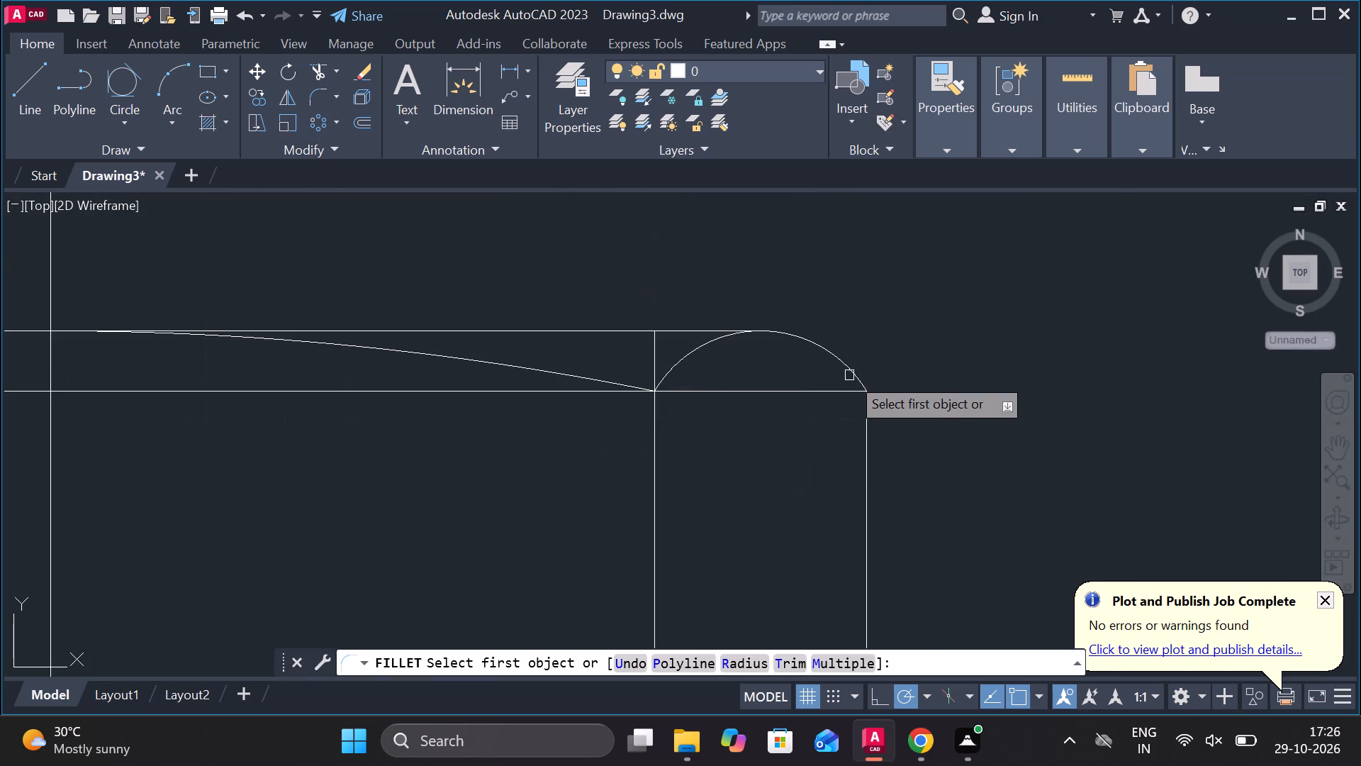
pyautogui.click(823, 343)
pyautogui.scroll(-3, 800, 326)
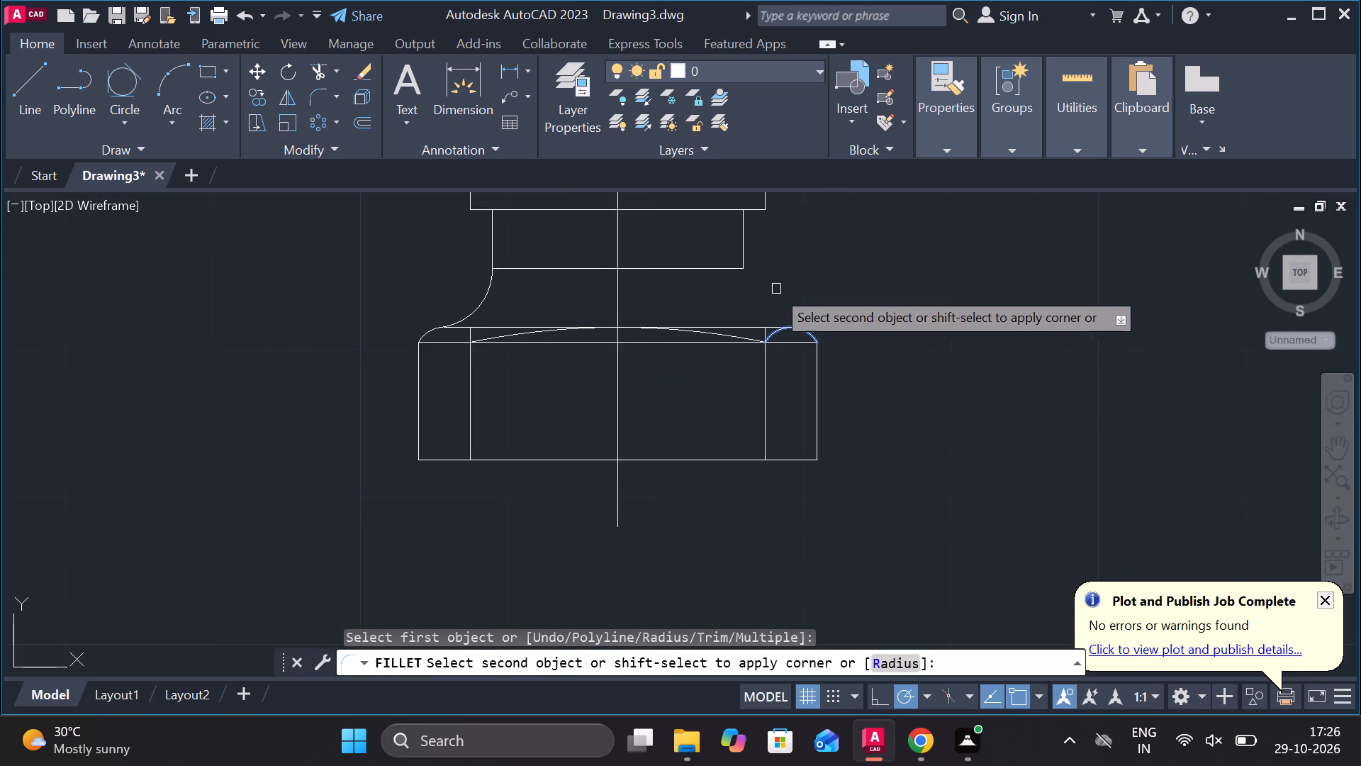
pyautogui.click(738, 246)
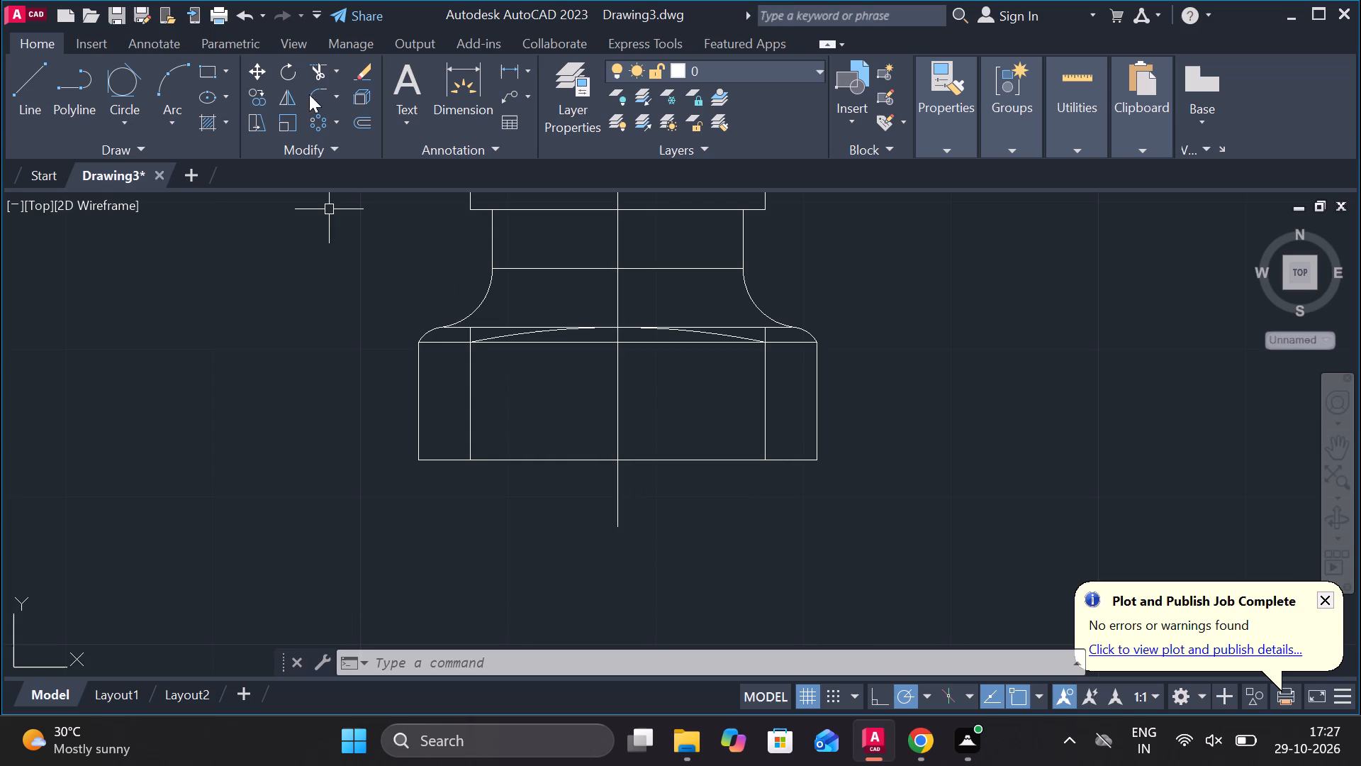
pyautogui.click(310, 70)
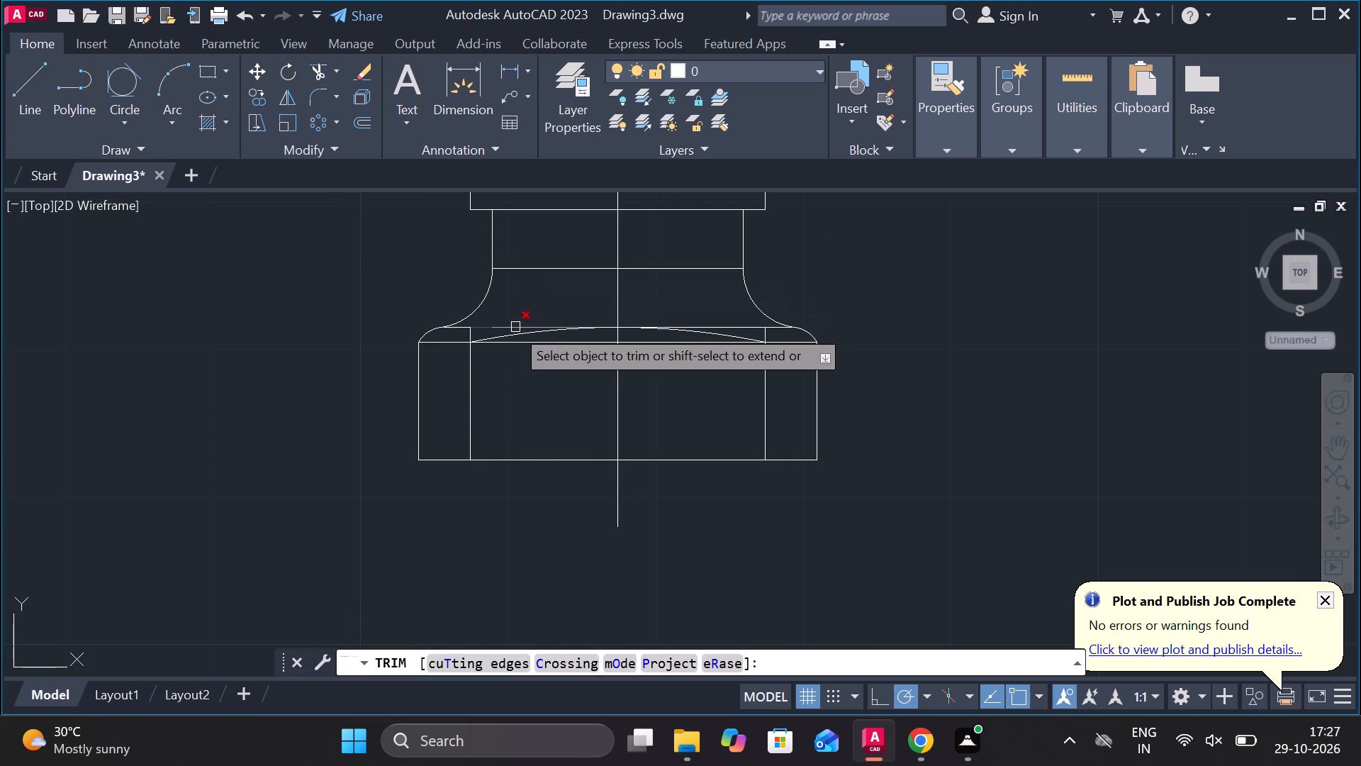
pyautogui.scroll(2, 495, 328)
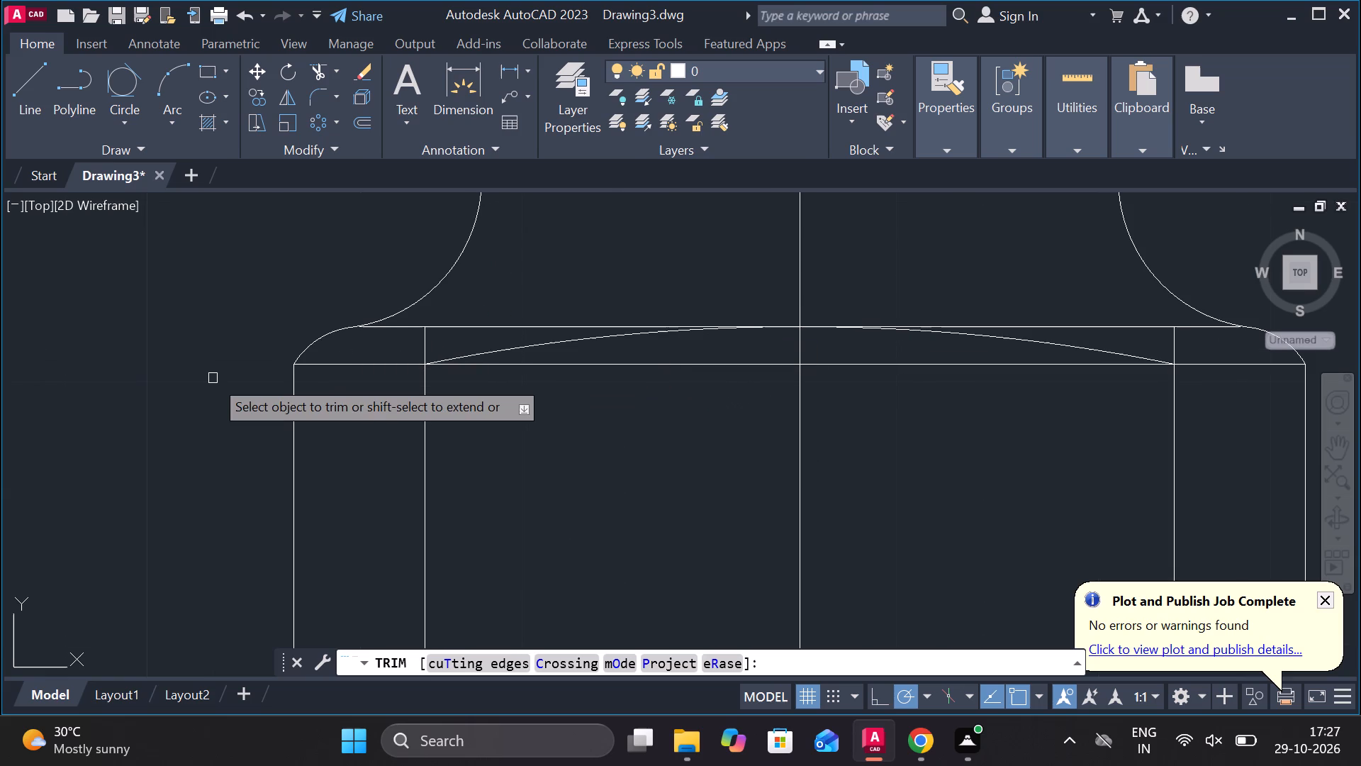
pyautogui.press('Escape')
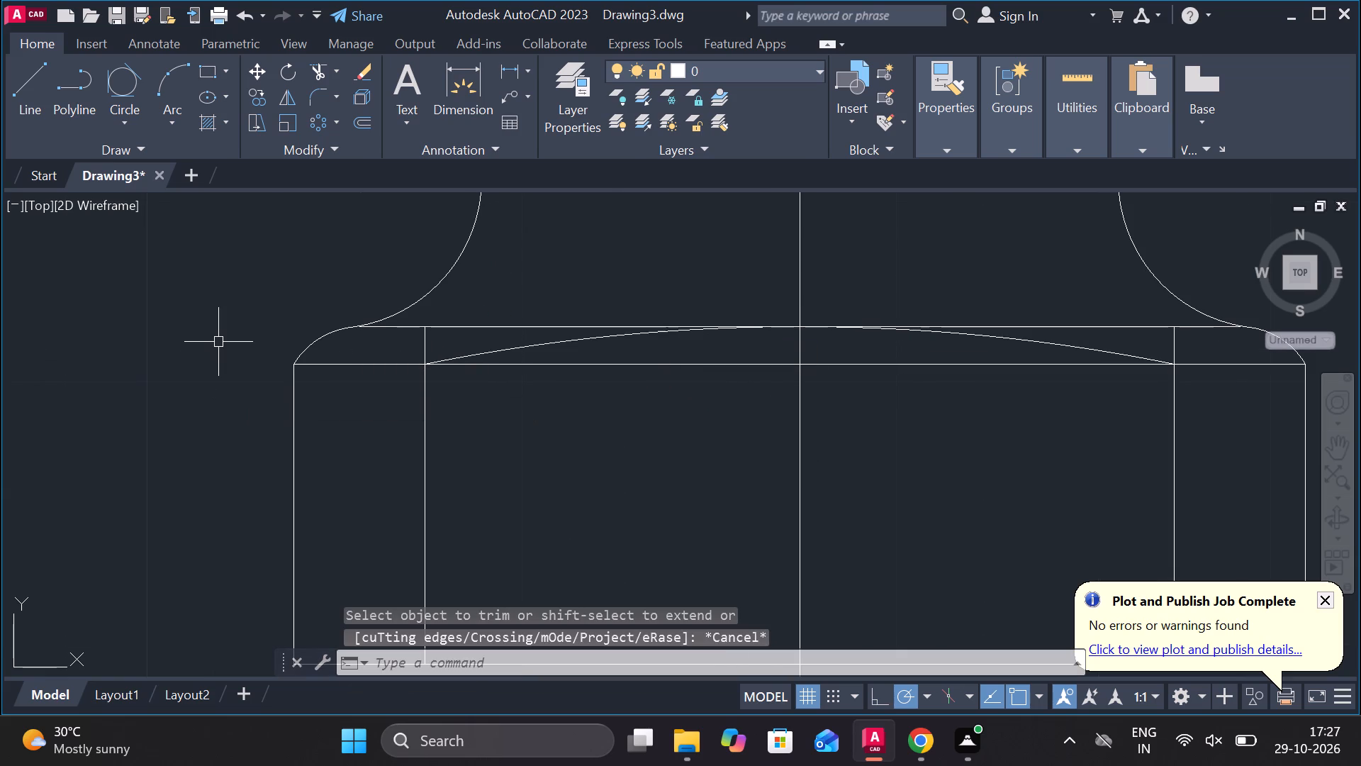
# Extend the shortened left chamfer arc of the lower hex section back to the left face's inner edge.
pyautogui.write('EX')
pyautogui.press('Return')
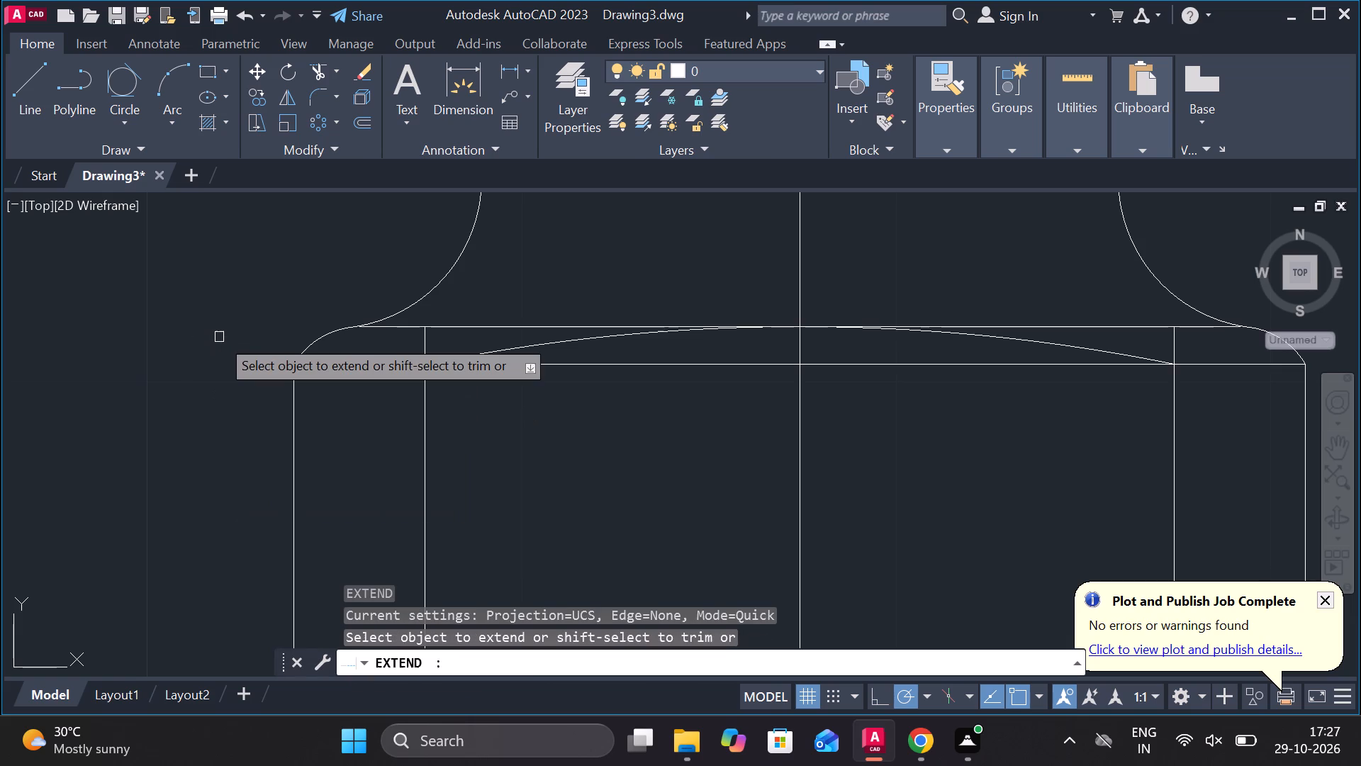
pyautogui.click(333, 330)
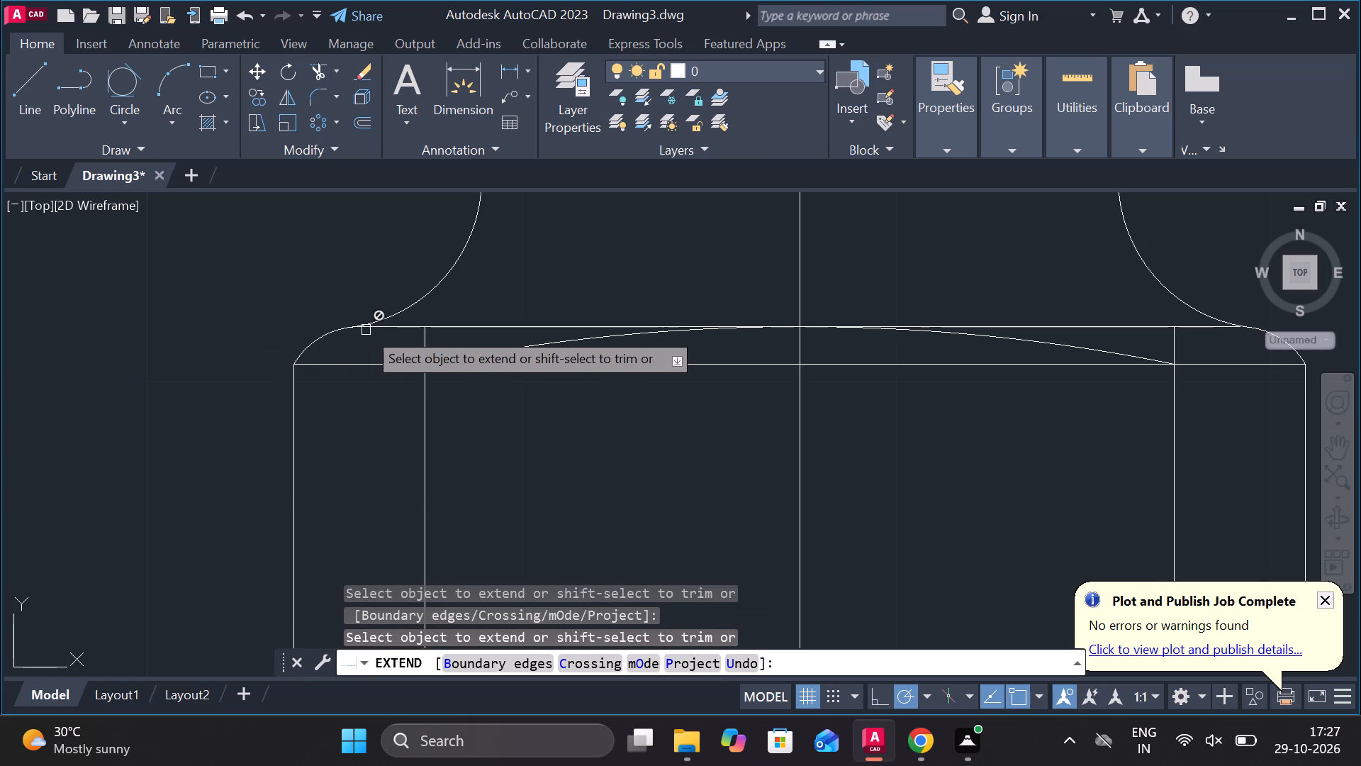
pyautogui.scroll(4, 366, 330)
pyautogui.click(223, 316)
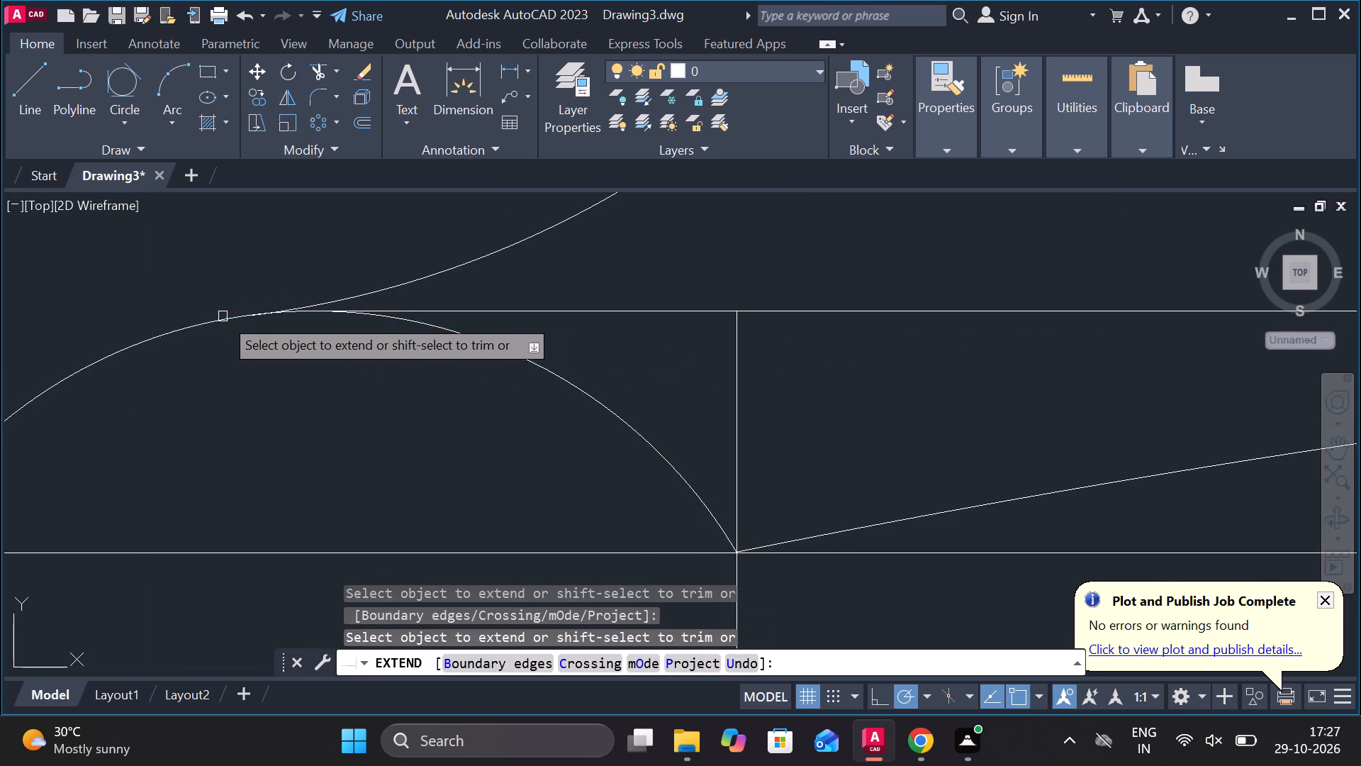
# Extend the shortened right chamfer arc of the lower hex section back to the right face's inner edge.
pyautogui.scroll(-4, 546, 428)
pyautogui.scroll(-3, 924, 491)
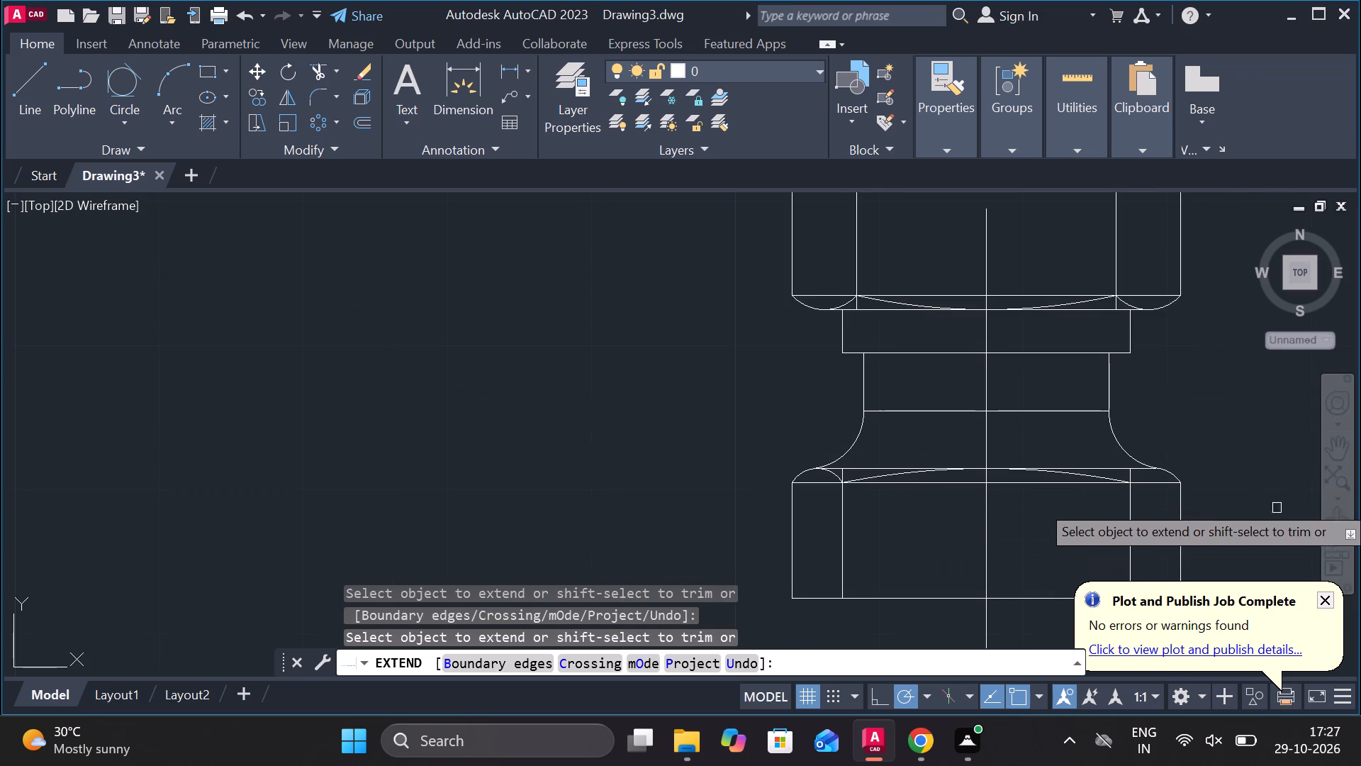
pyautogui.scroll(3, 1246, 448)
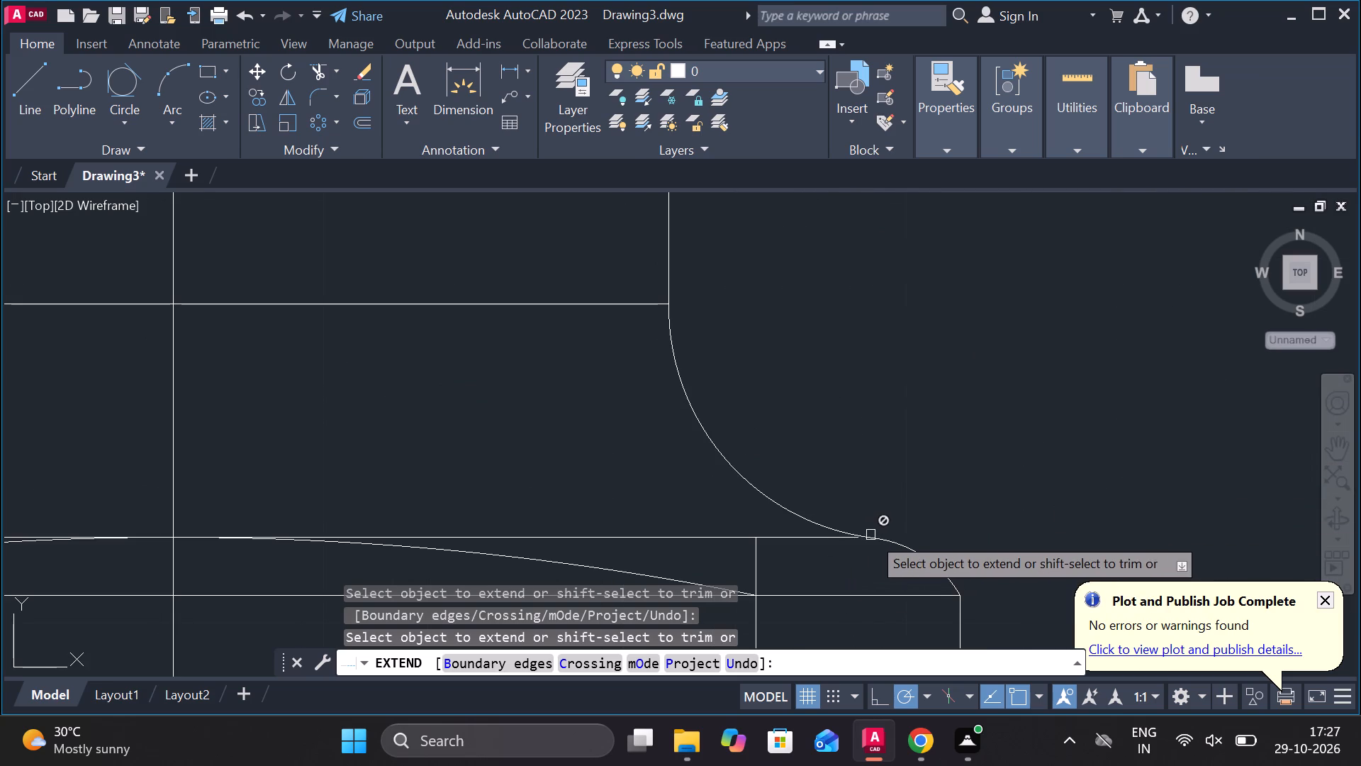
pyautogui.click(879, 542)
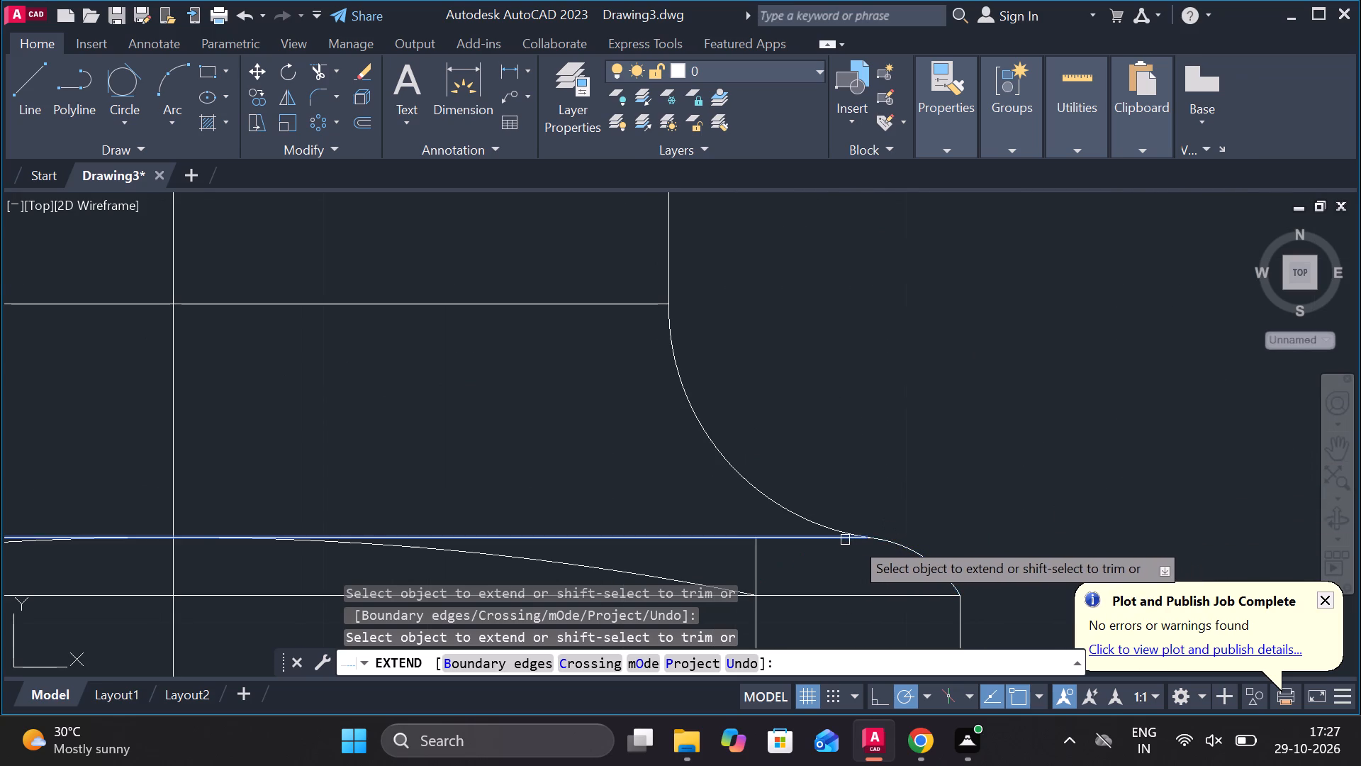
pyautogui.click(885, 540)
pyautogui.scroll(-1, 773, 580)
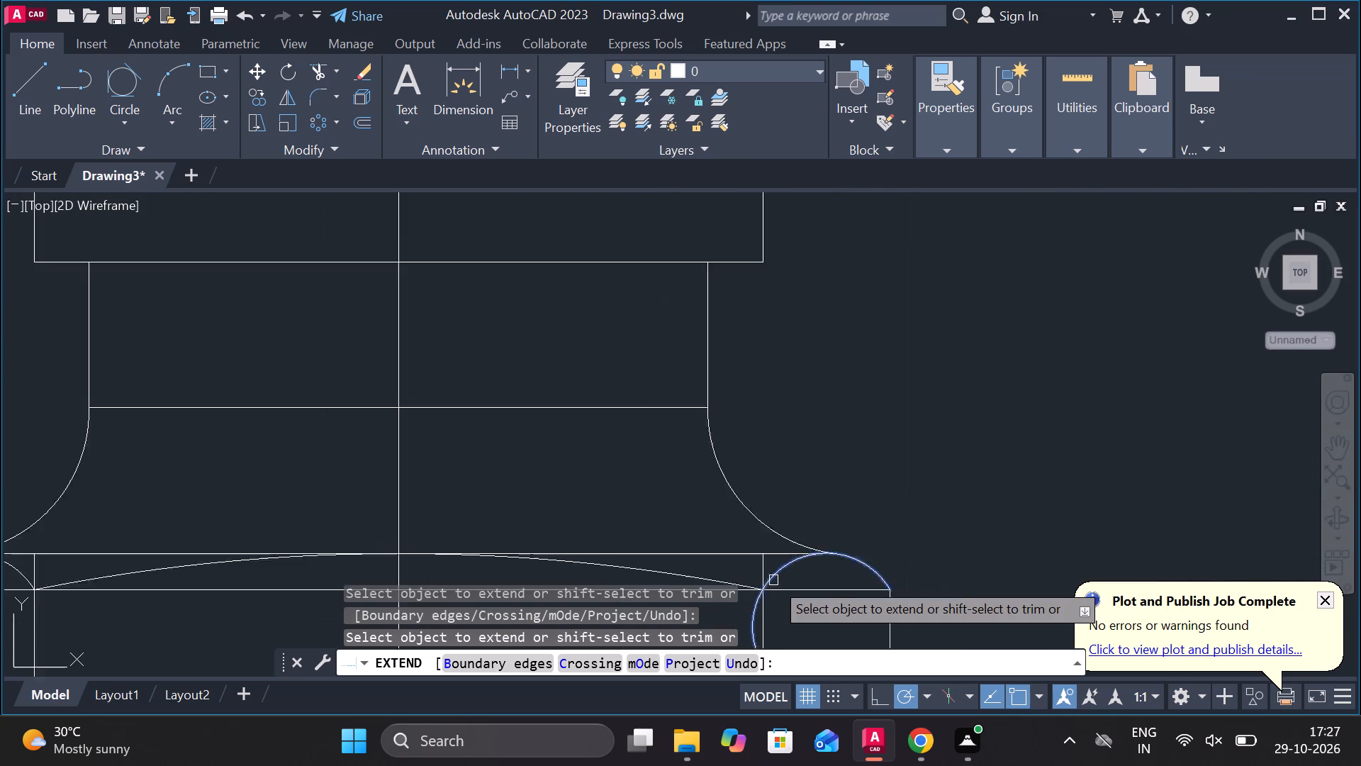
pyautogui.scroll(-2, 773, 580)
pyautogui.scroll(-2, 454, 463)
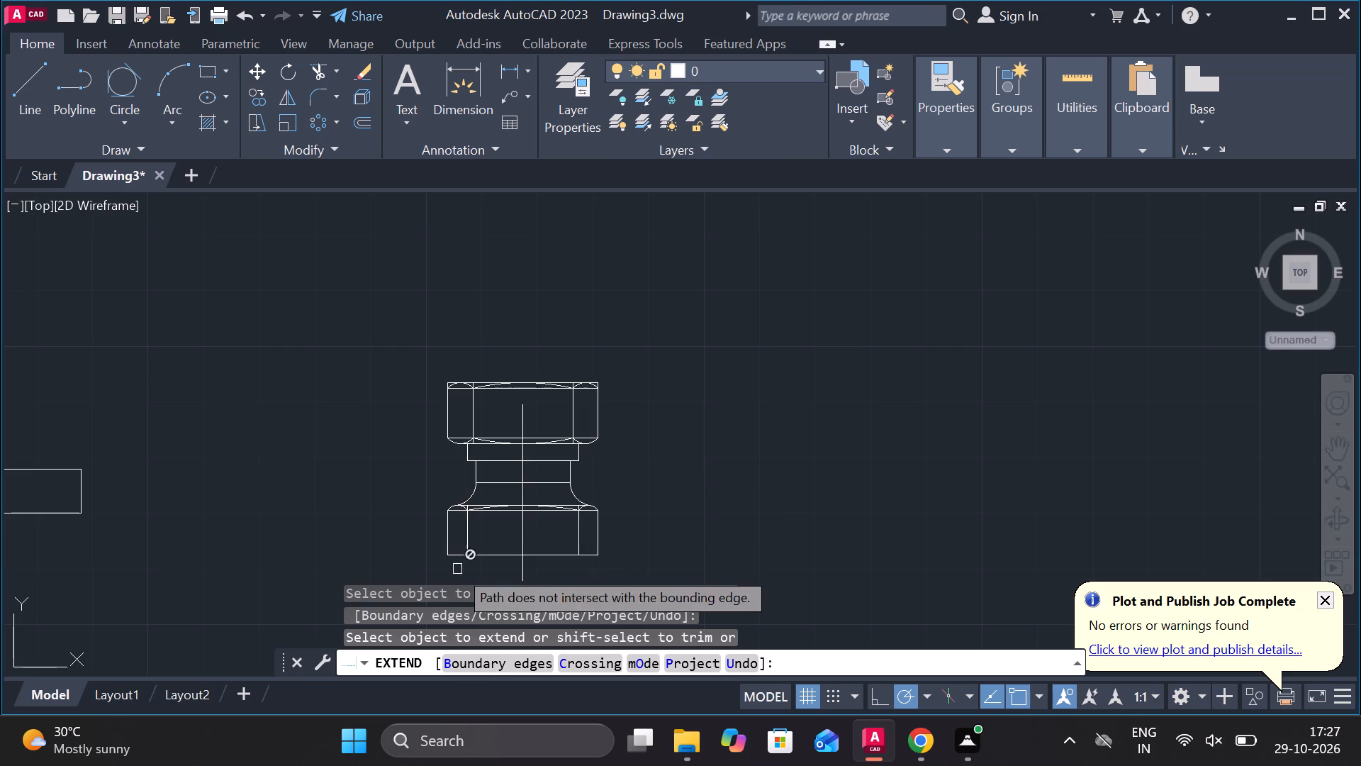
pyautogui.scroll(4, 457, 568)
pyautogui.scroll(-2, 524, 462)
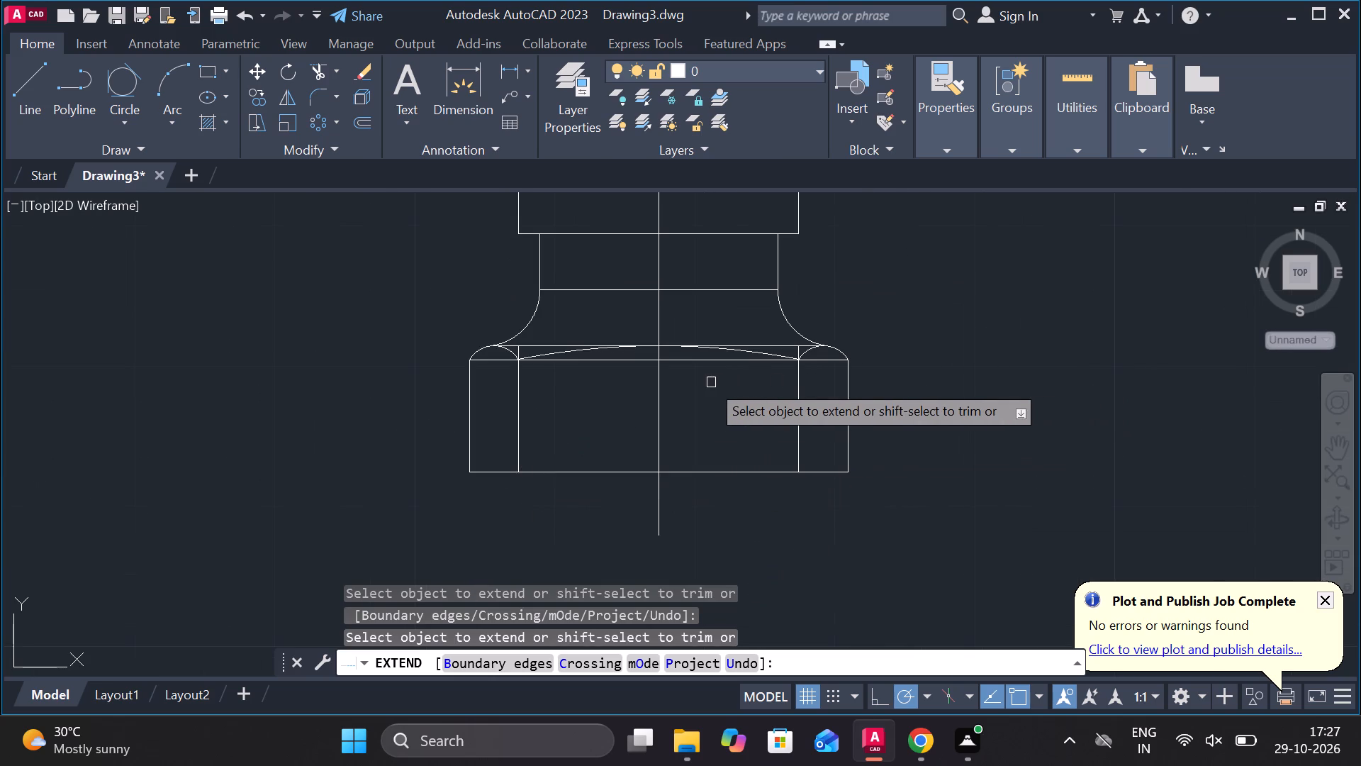
pyautogui.scroll(2, 601, 342)
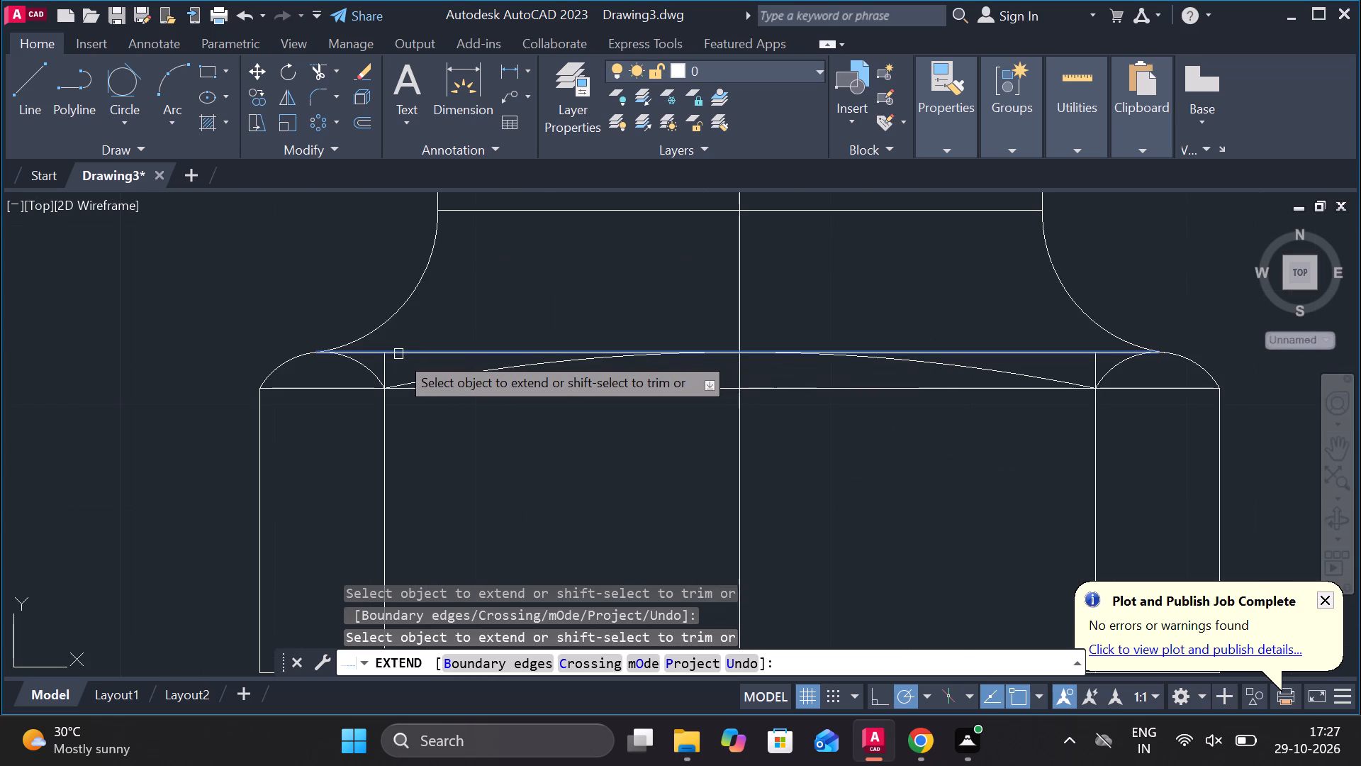
pyautogui.press('Escape')
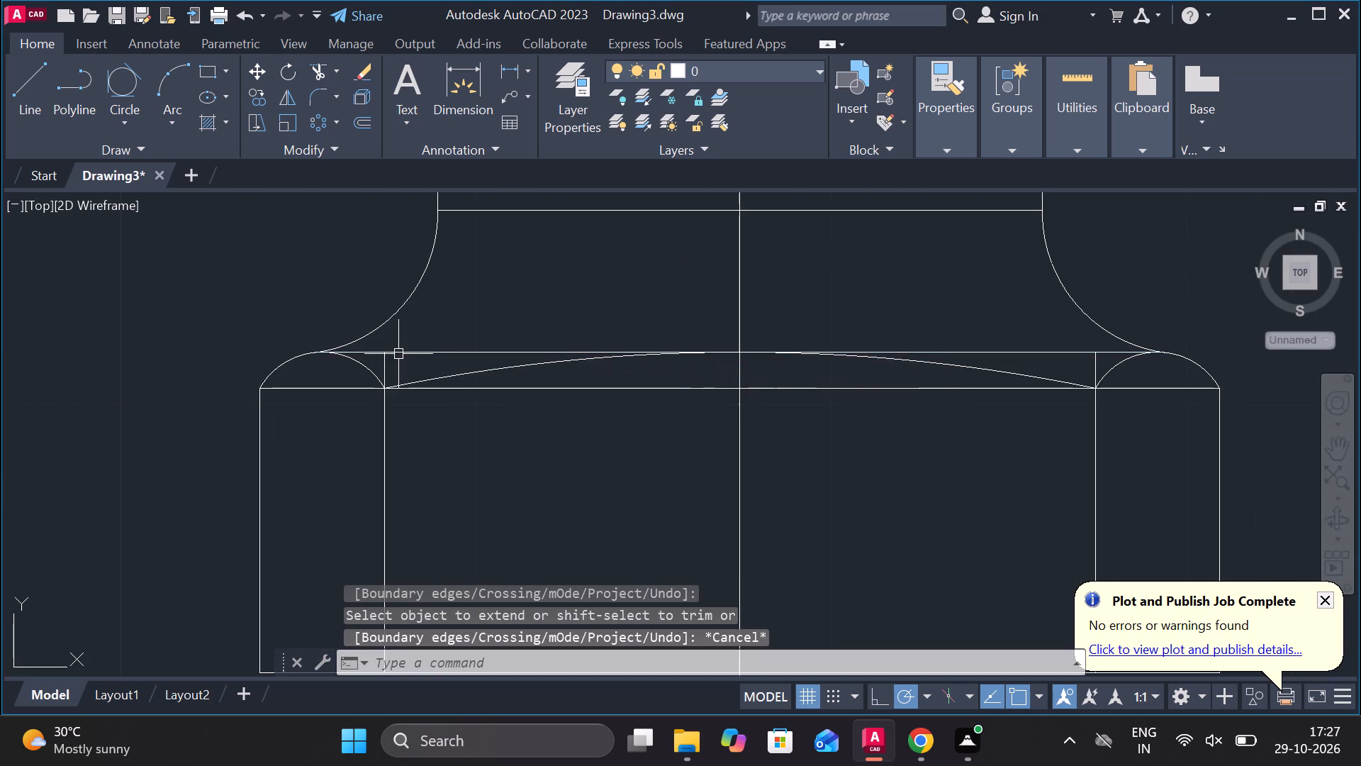
# Trim the horizontal top line of the lower hex section and both inner vertical edge stubs above the chamfer arcs.
pyautogui.press('t')
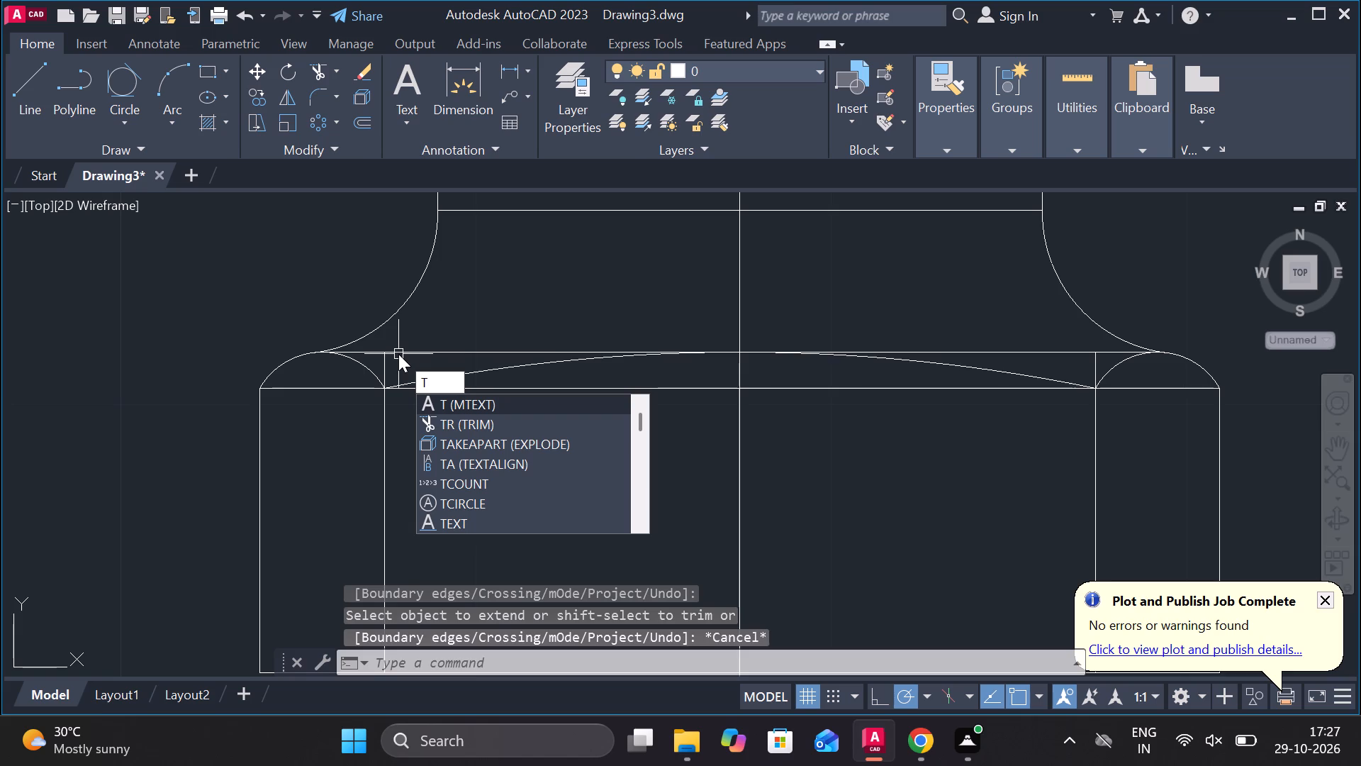
pyautogui.press('r')
pyautogui.press('Return')
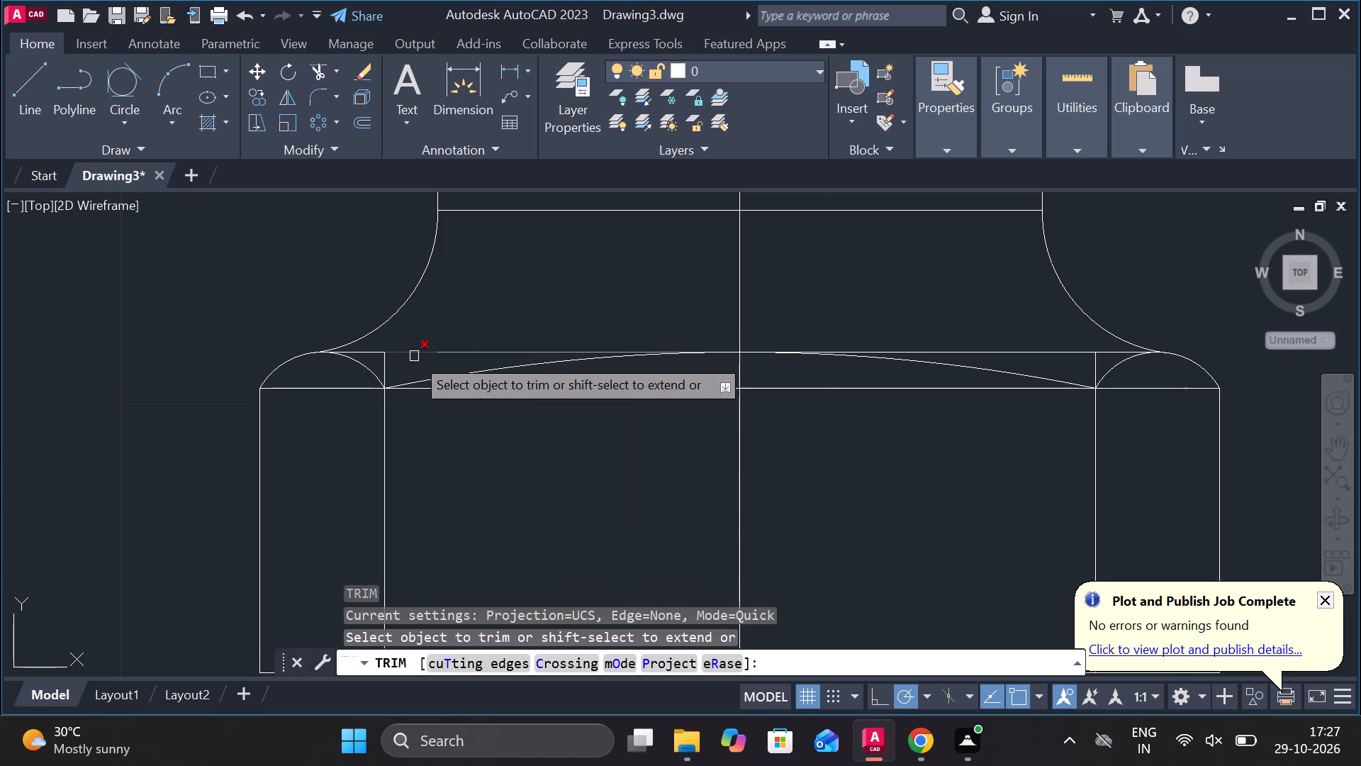
pyautogui.click(368, 348)
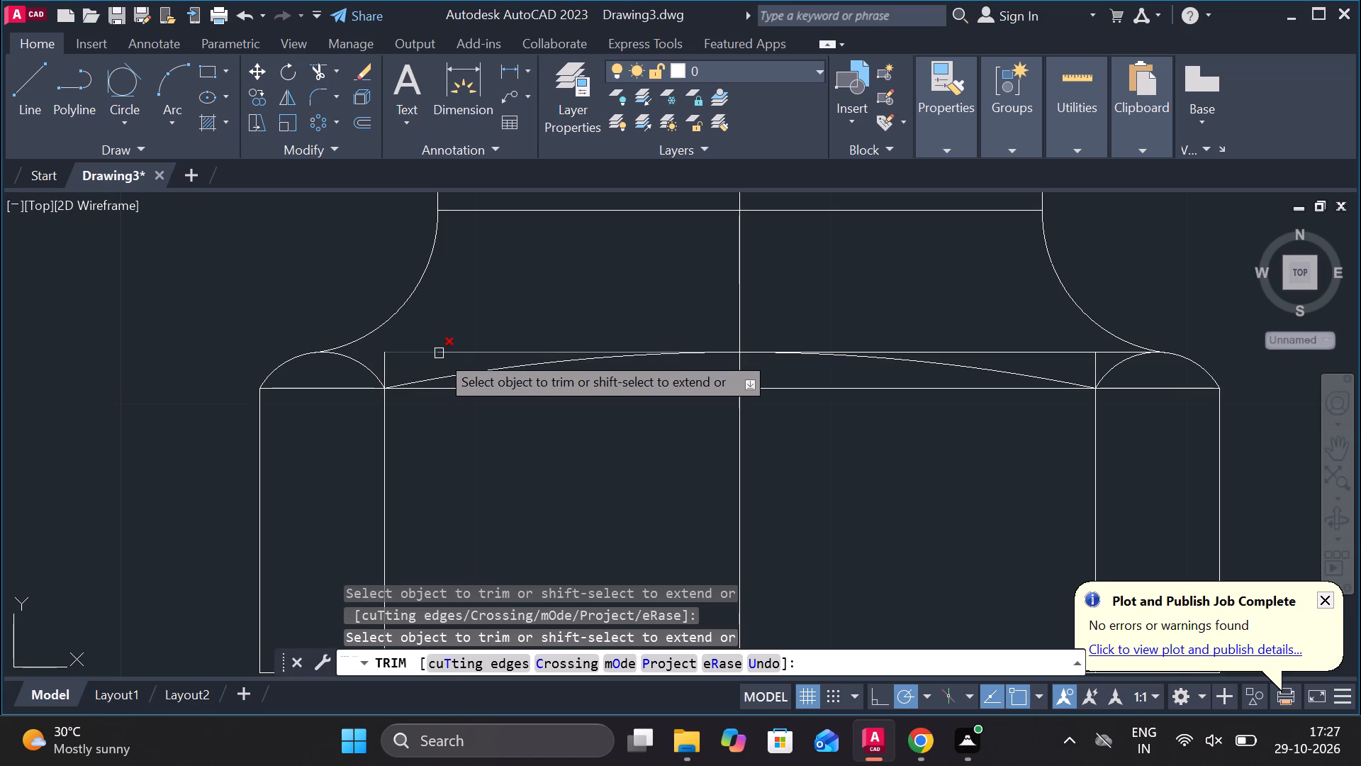
pyautogui.click(439, 353)
pyautogui.click(388, 360)
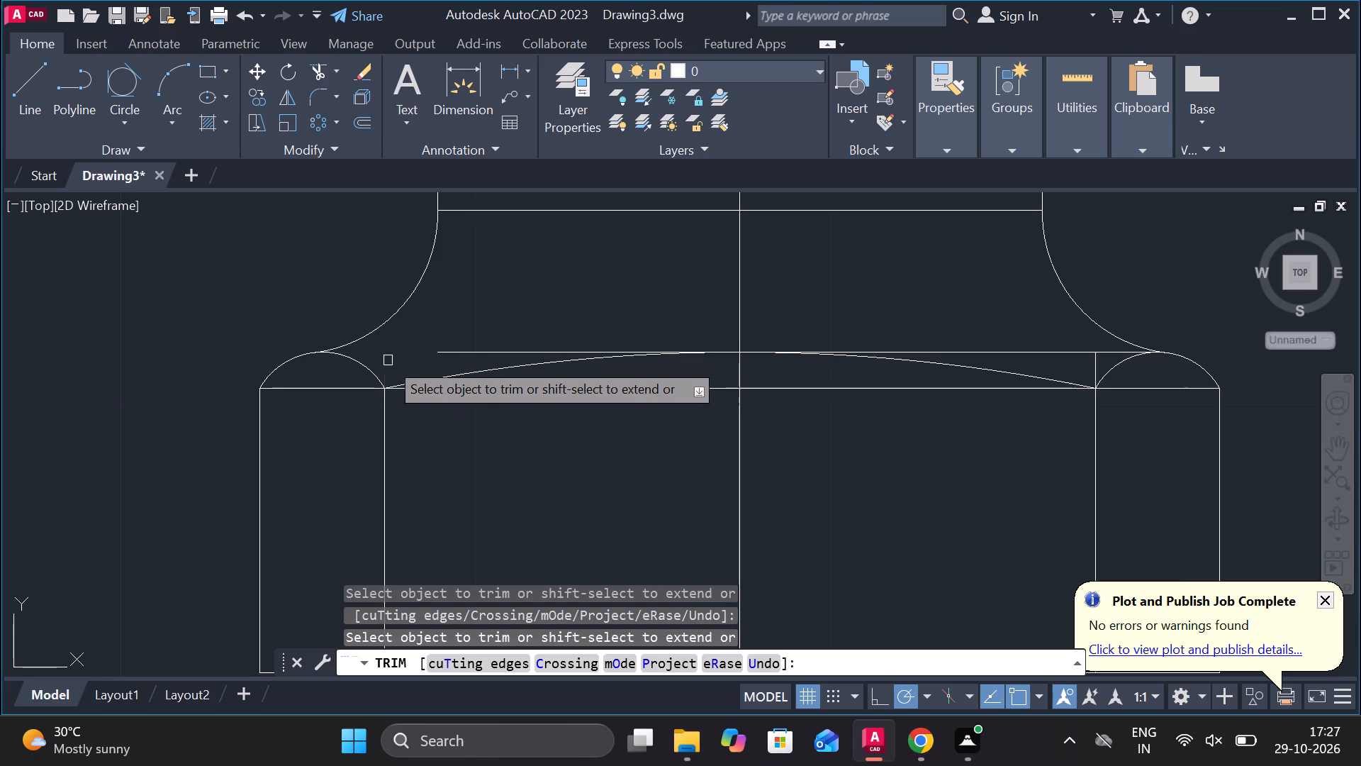
pyautogui.click(486, 357)
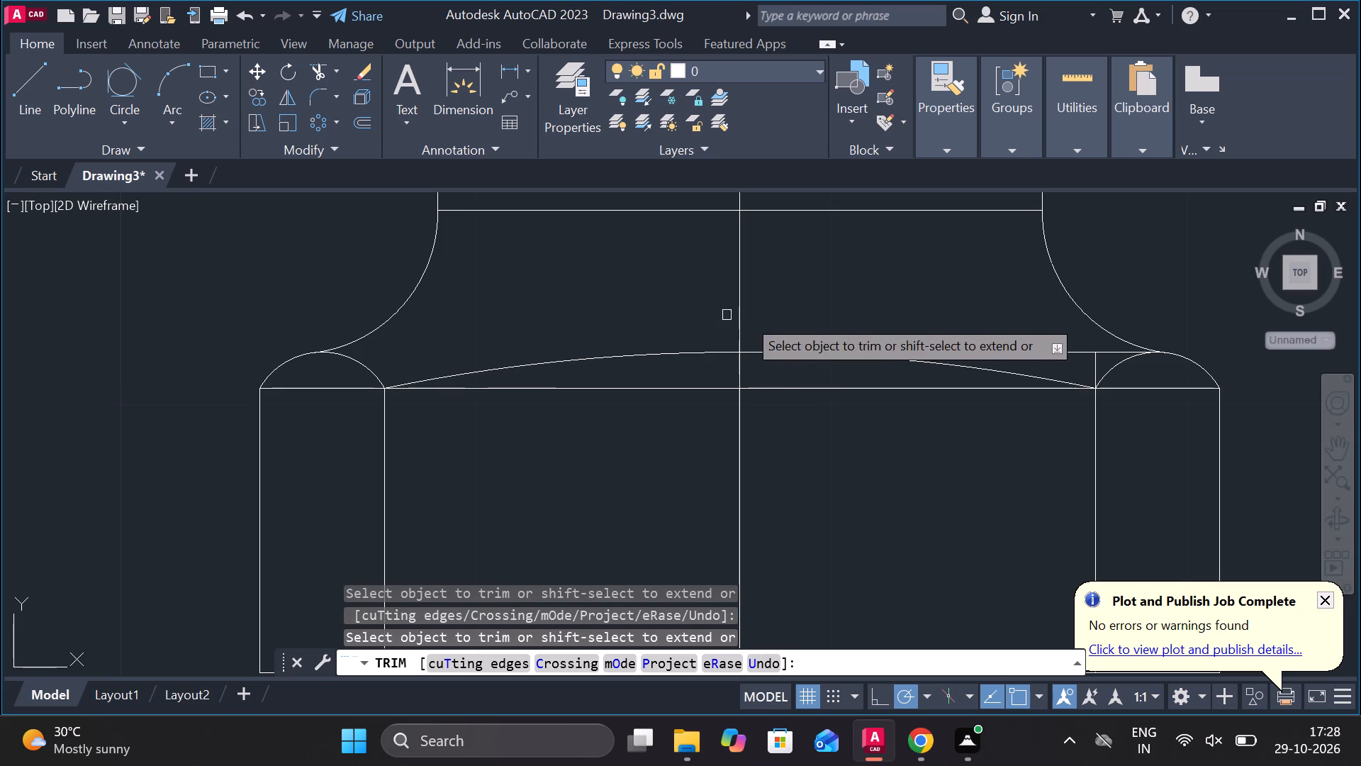
pyautogui.click(1026, 348)
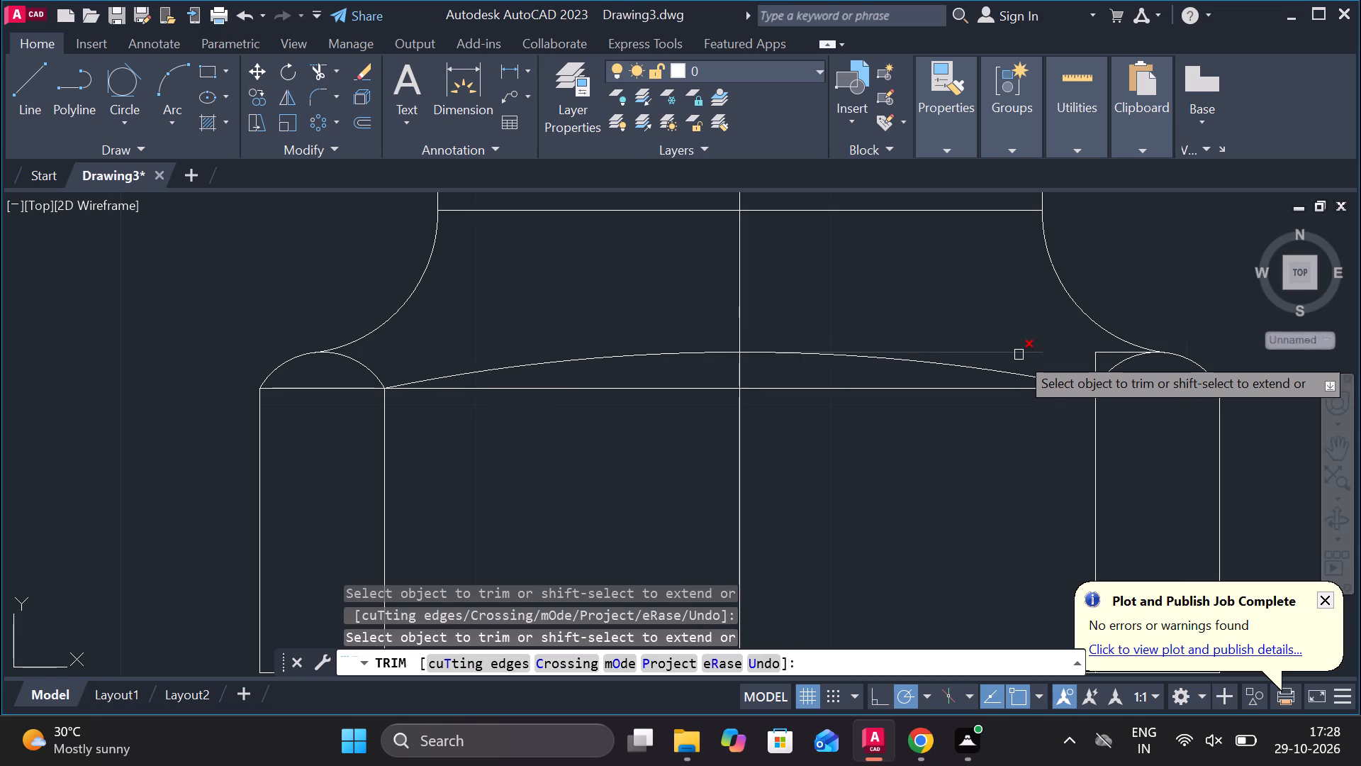
pyautogui.click(1019, 355)
pyautogui.click(1100, 359)
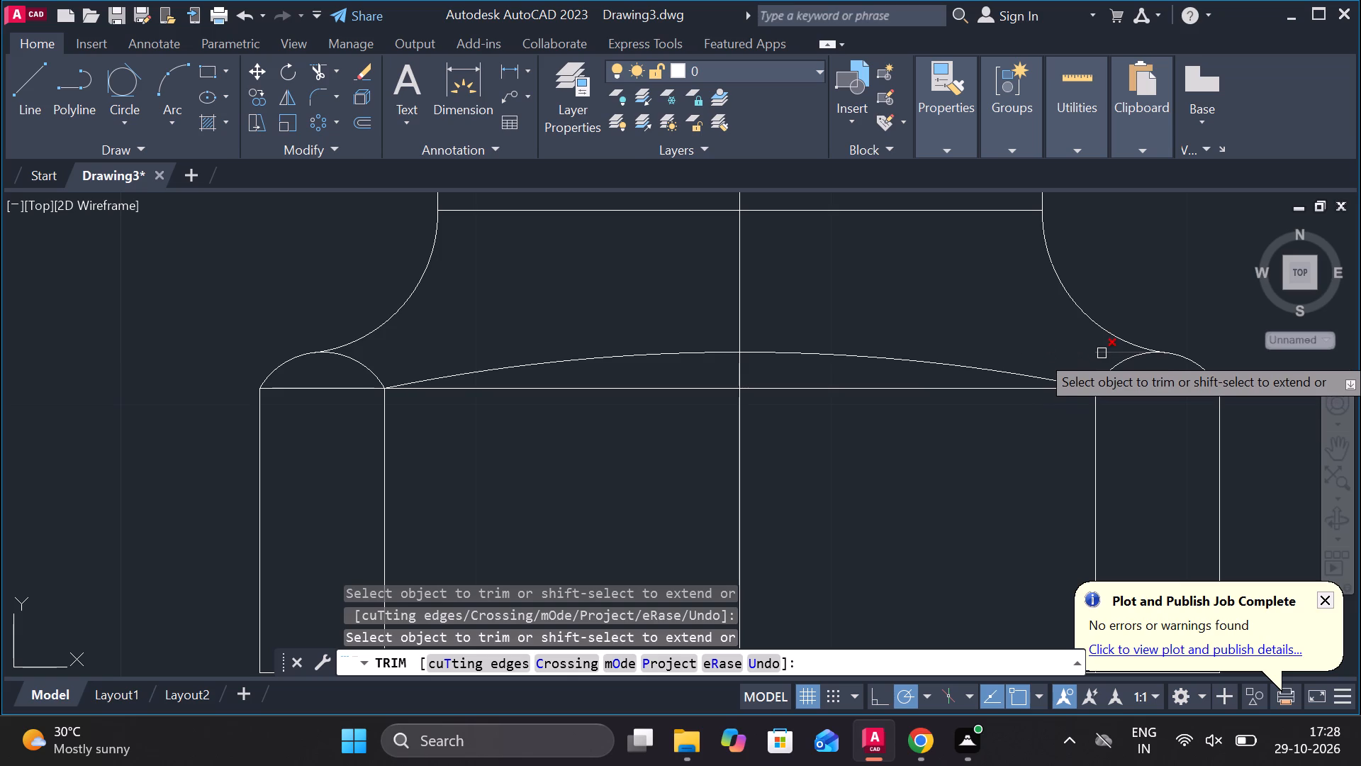
pyautogui.click(1102, 353)
# Examine the trimmed lower hex section and the joint between its right chamfer arc and the neck fillet.
pyautogui.scroll(-1, 939, 333)
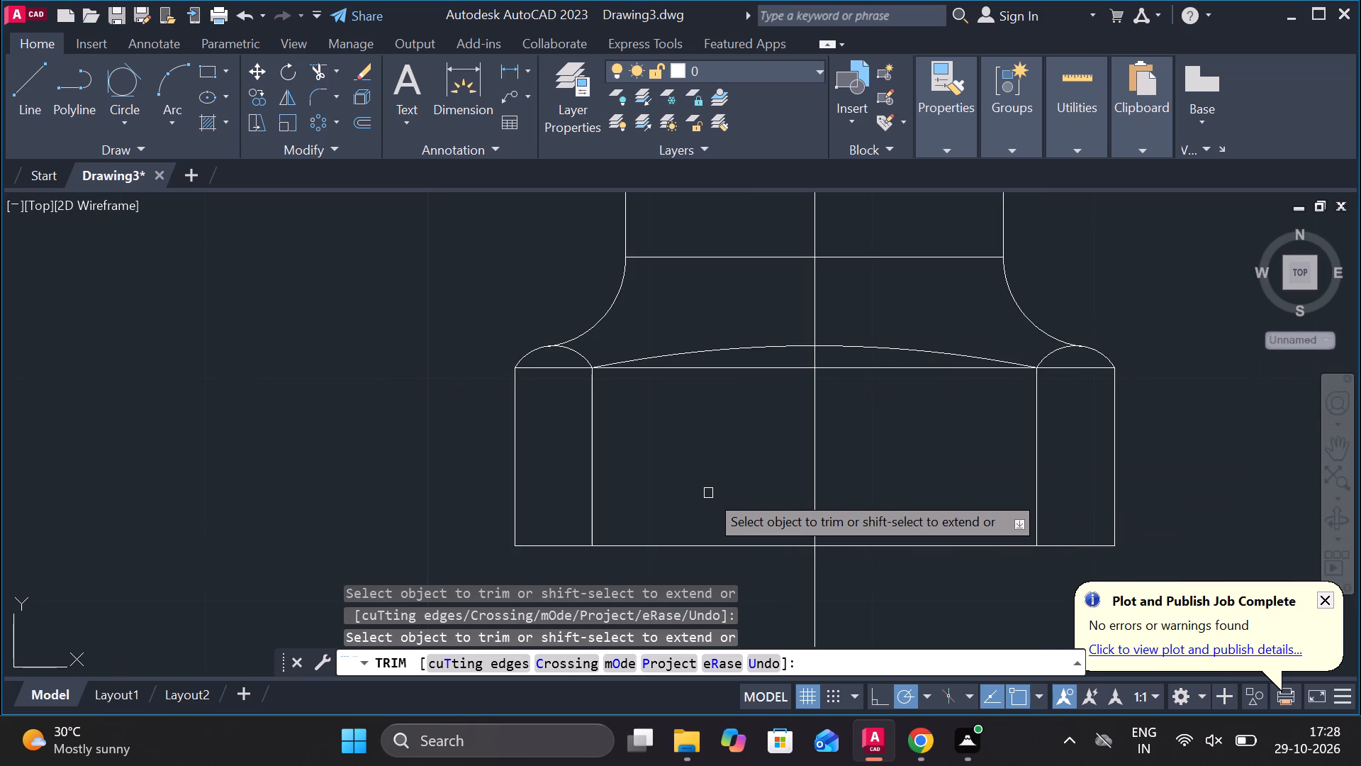
pyautogui.scroll(2, 690, 485)
pyautogui.scroll(-3, 690, 485)
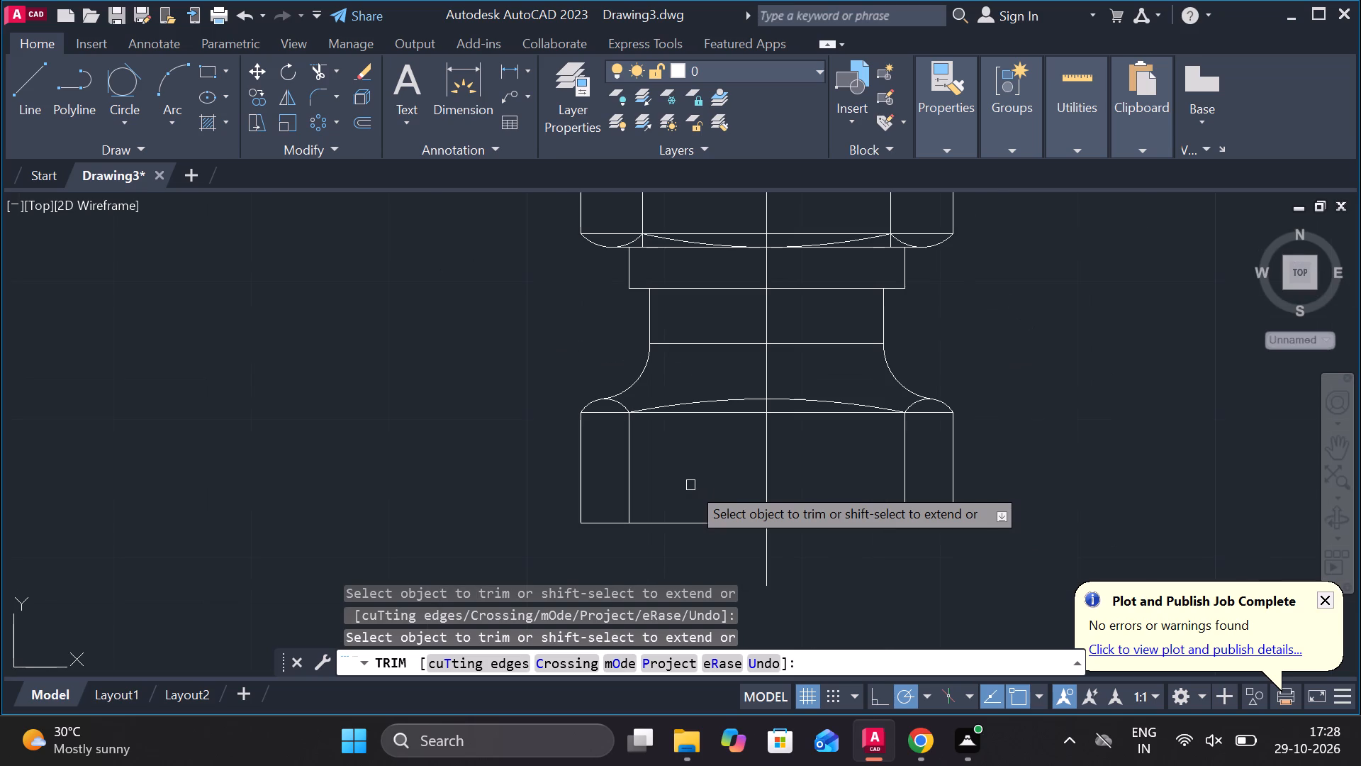
pyautogui.scroll(3, 971, 424)
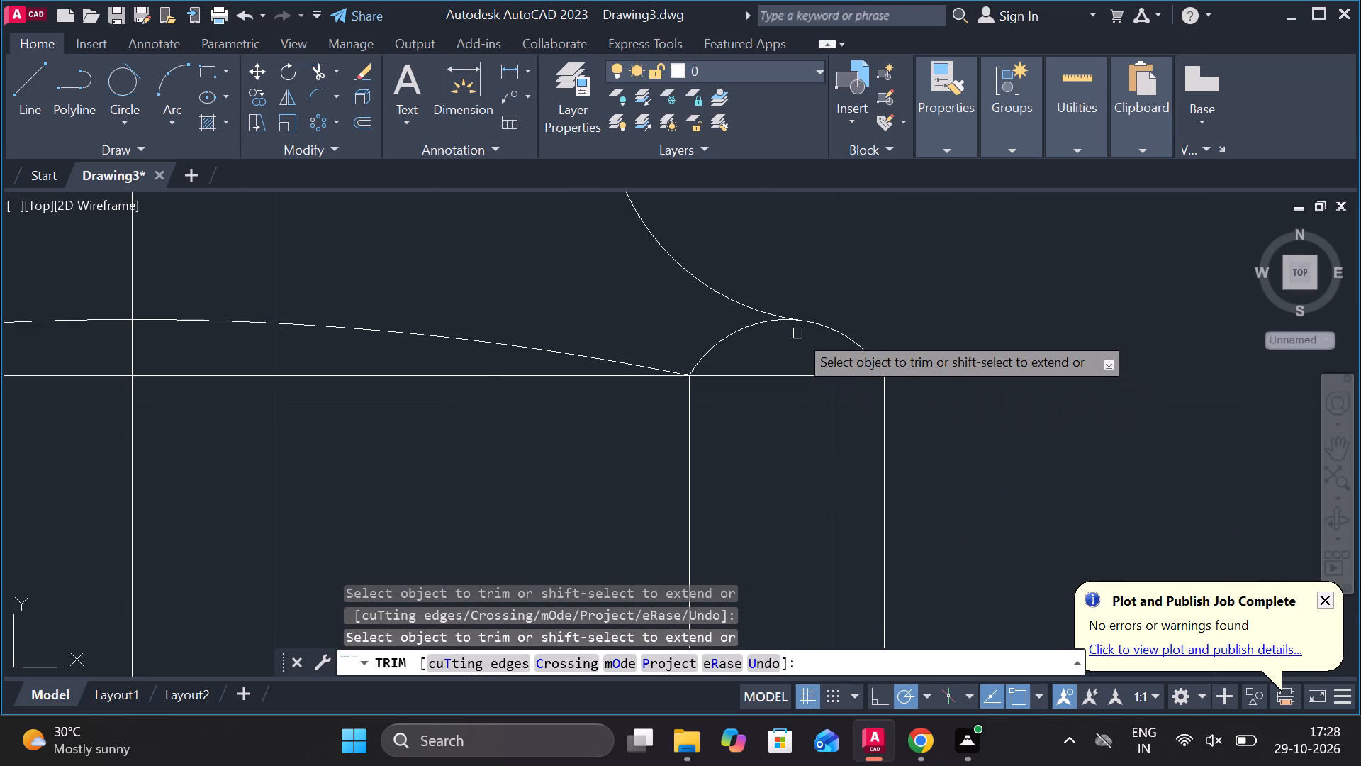
pyautogui.scroll(6, 795, 332)
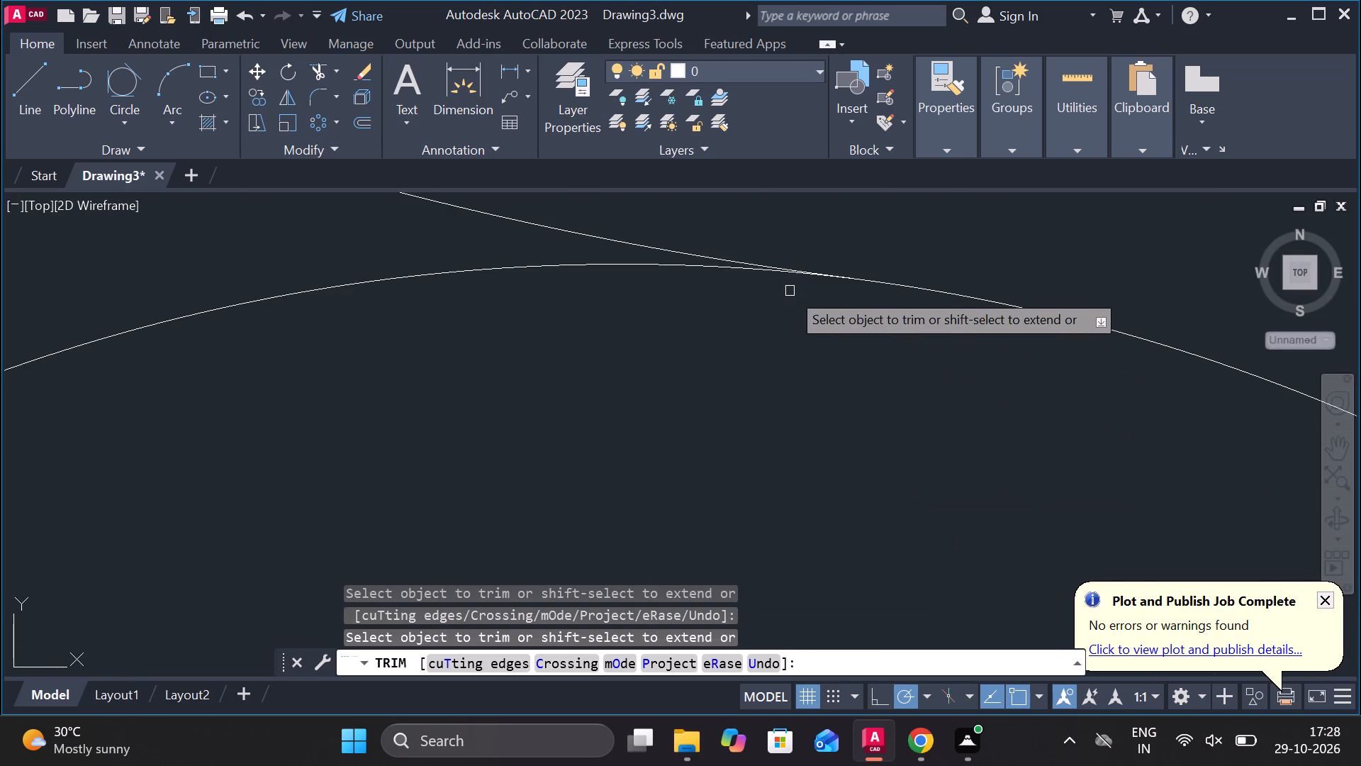
pyautogui.scroll(-10, 790, 291)
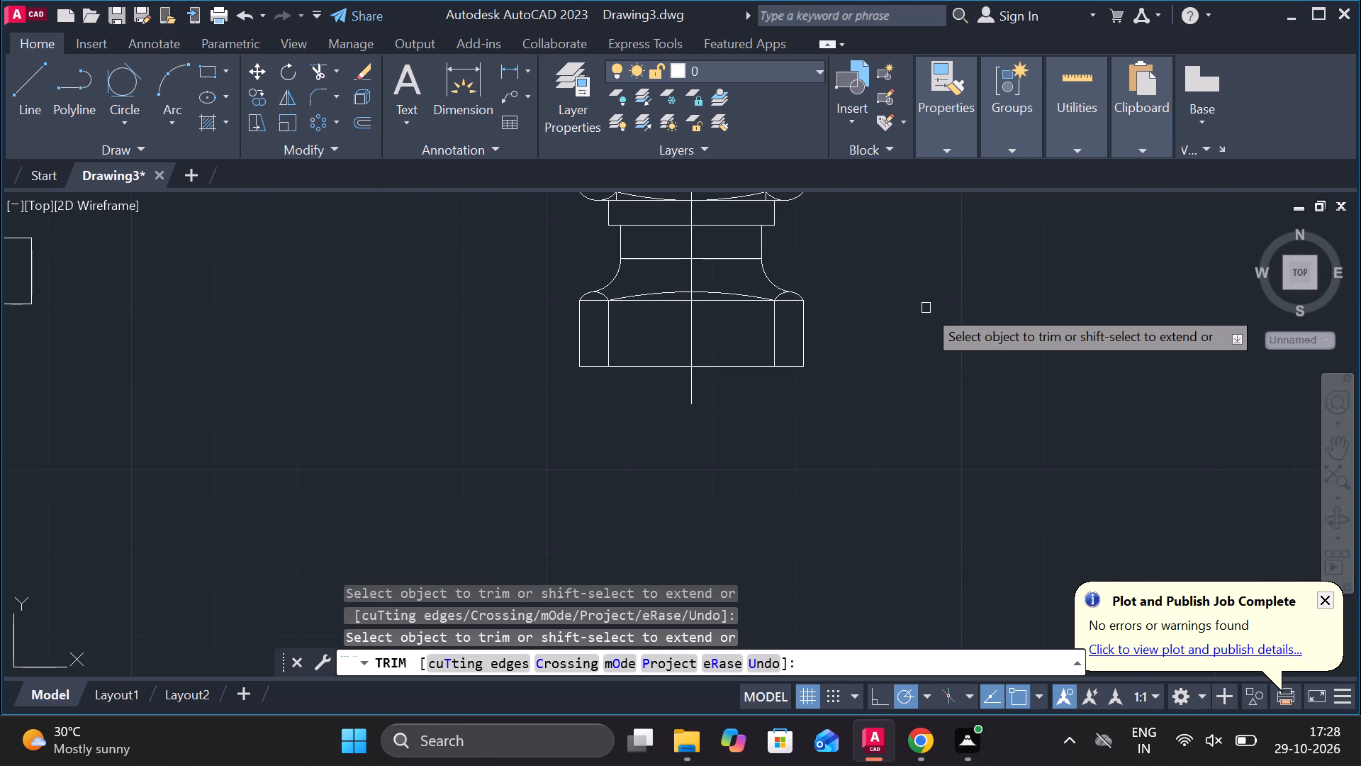
pyautogui.scroll(-2, 901, 303)
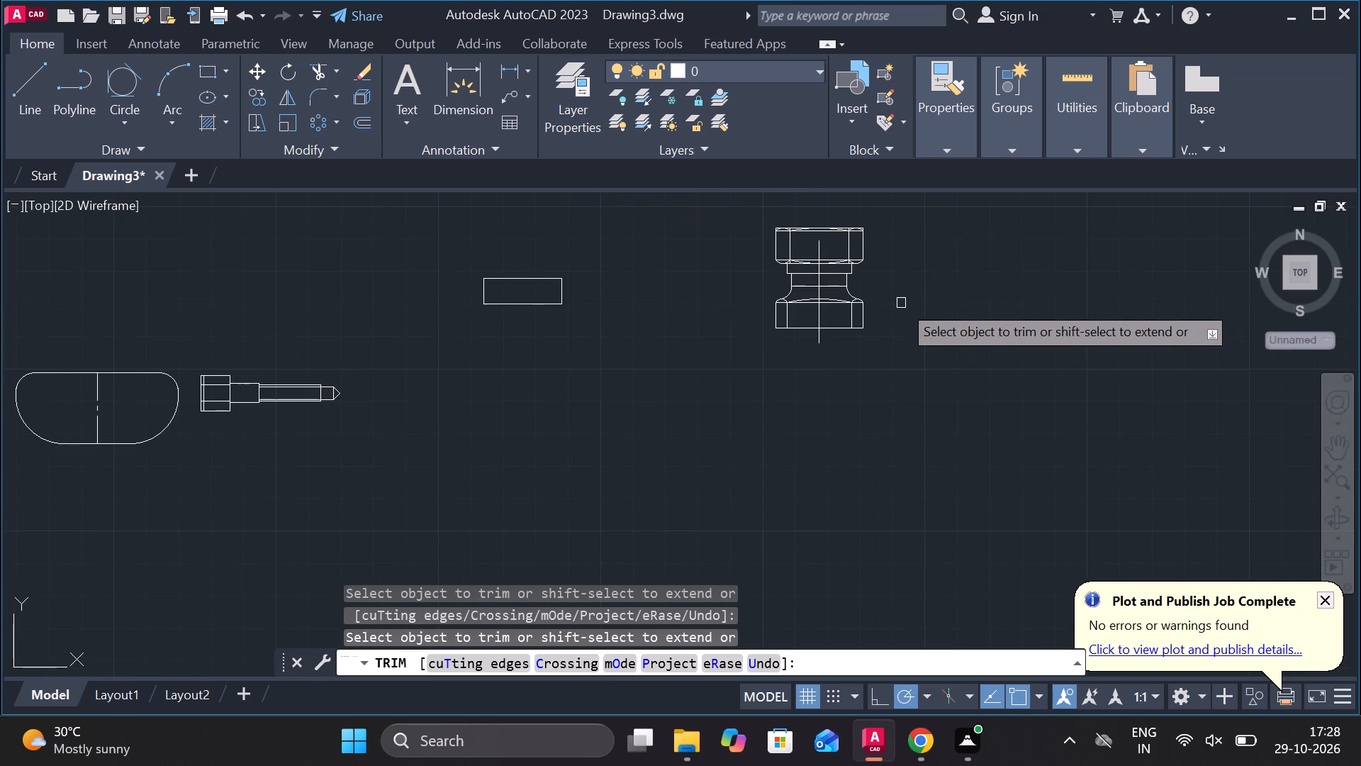
pyautogui.scroll(2, 902, 248)
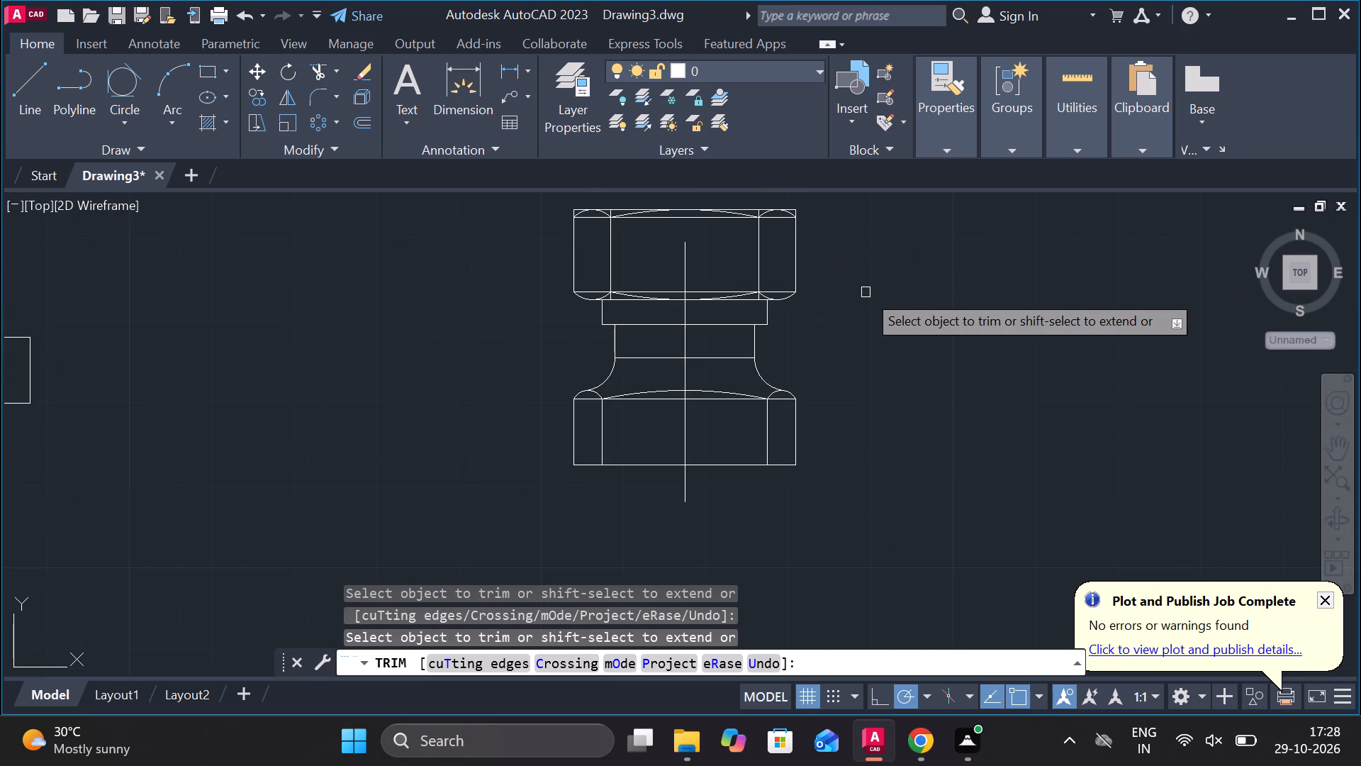
pyautogui.press('Escape')
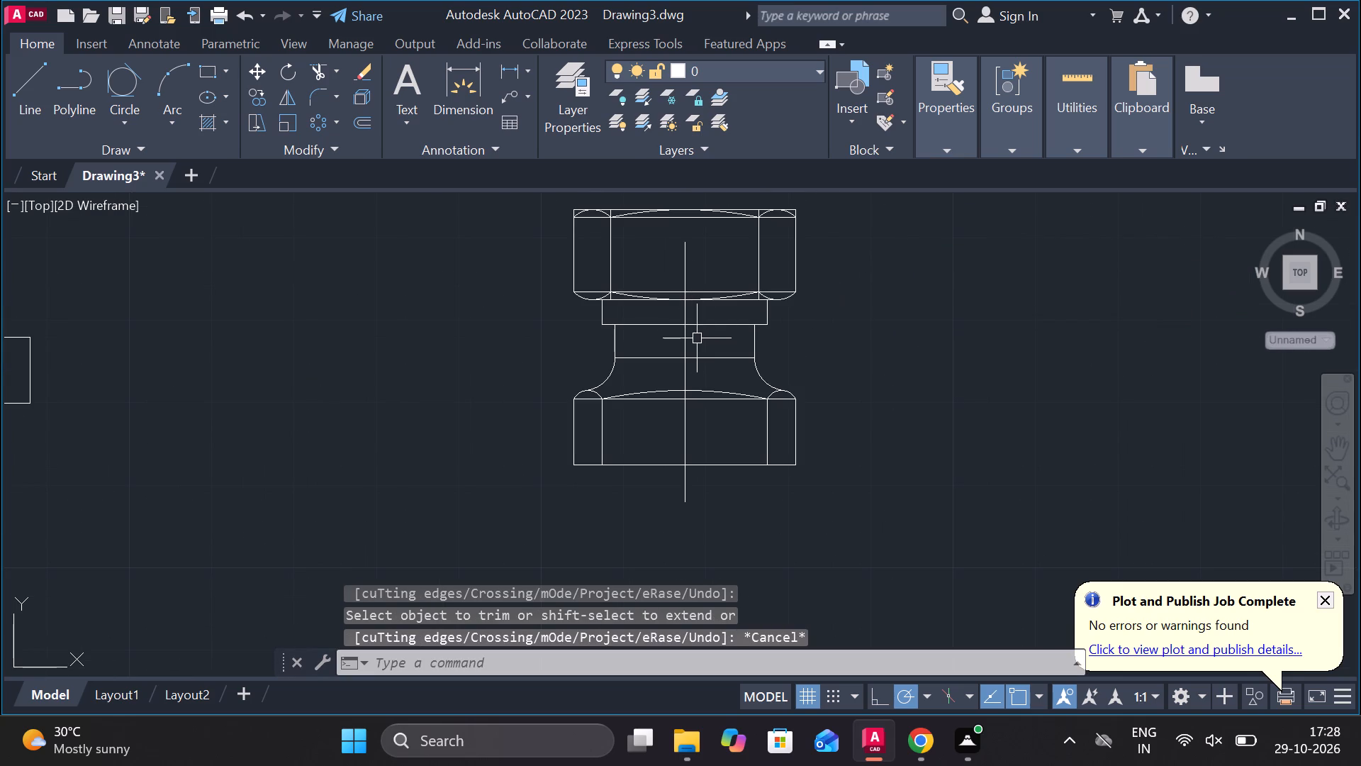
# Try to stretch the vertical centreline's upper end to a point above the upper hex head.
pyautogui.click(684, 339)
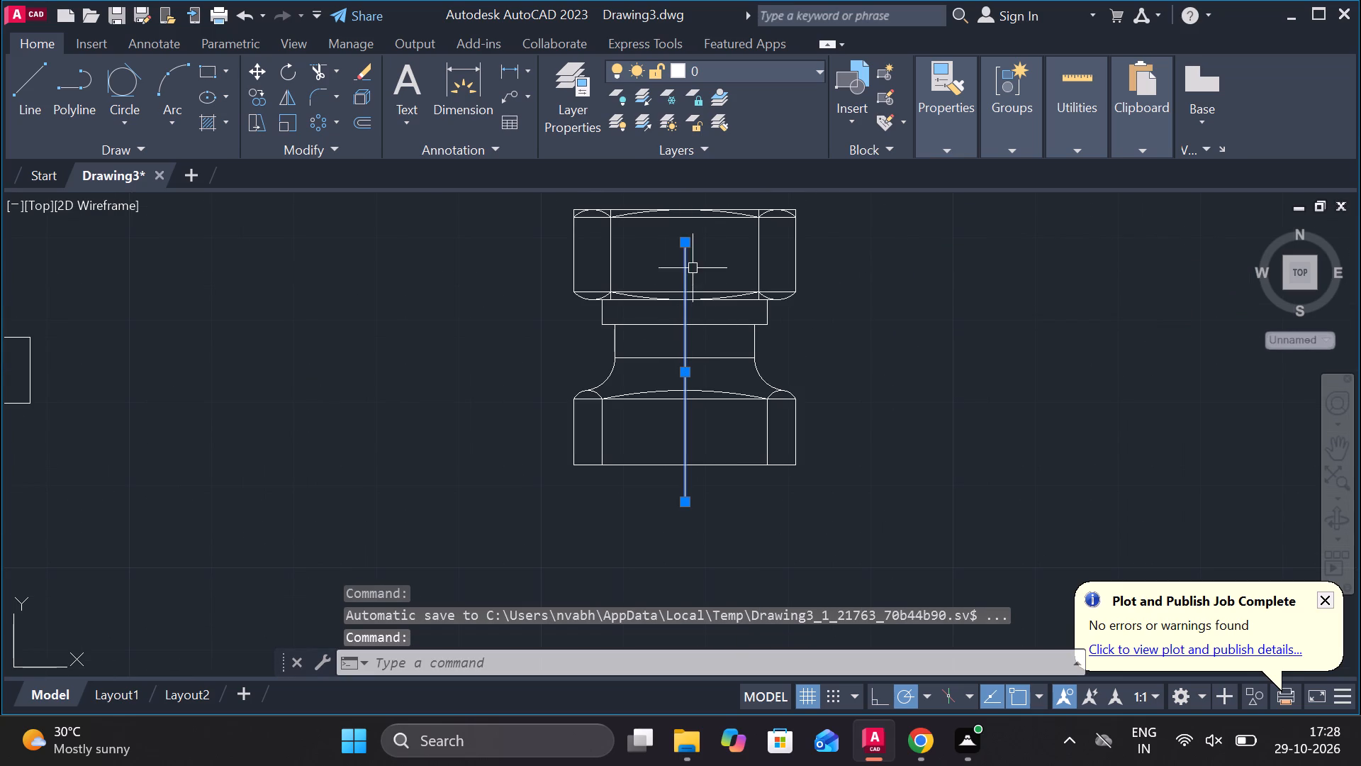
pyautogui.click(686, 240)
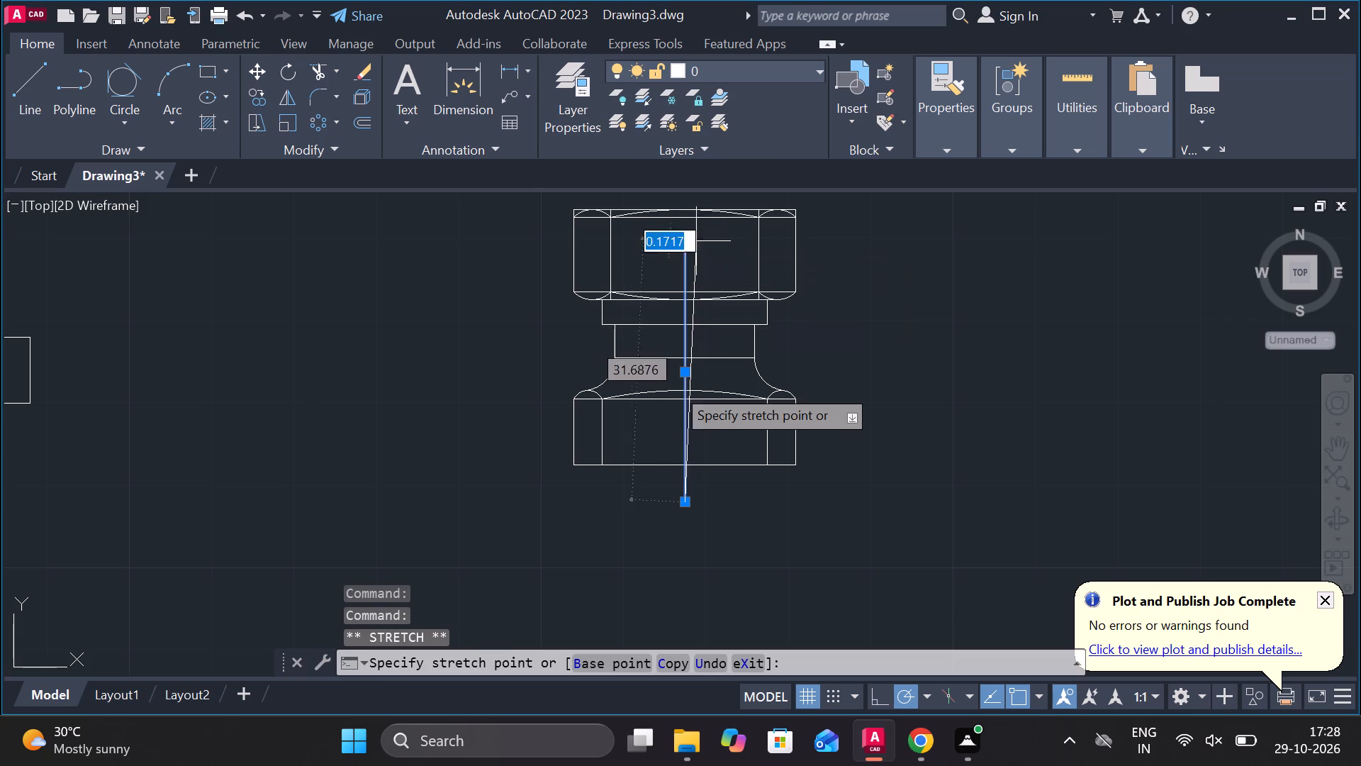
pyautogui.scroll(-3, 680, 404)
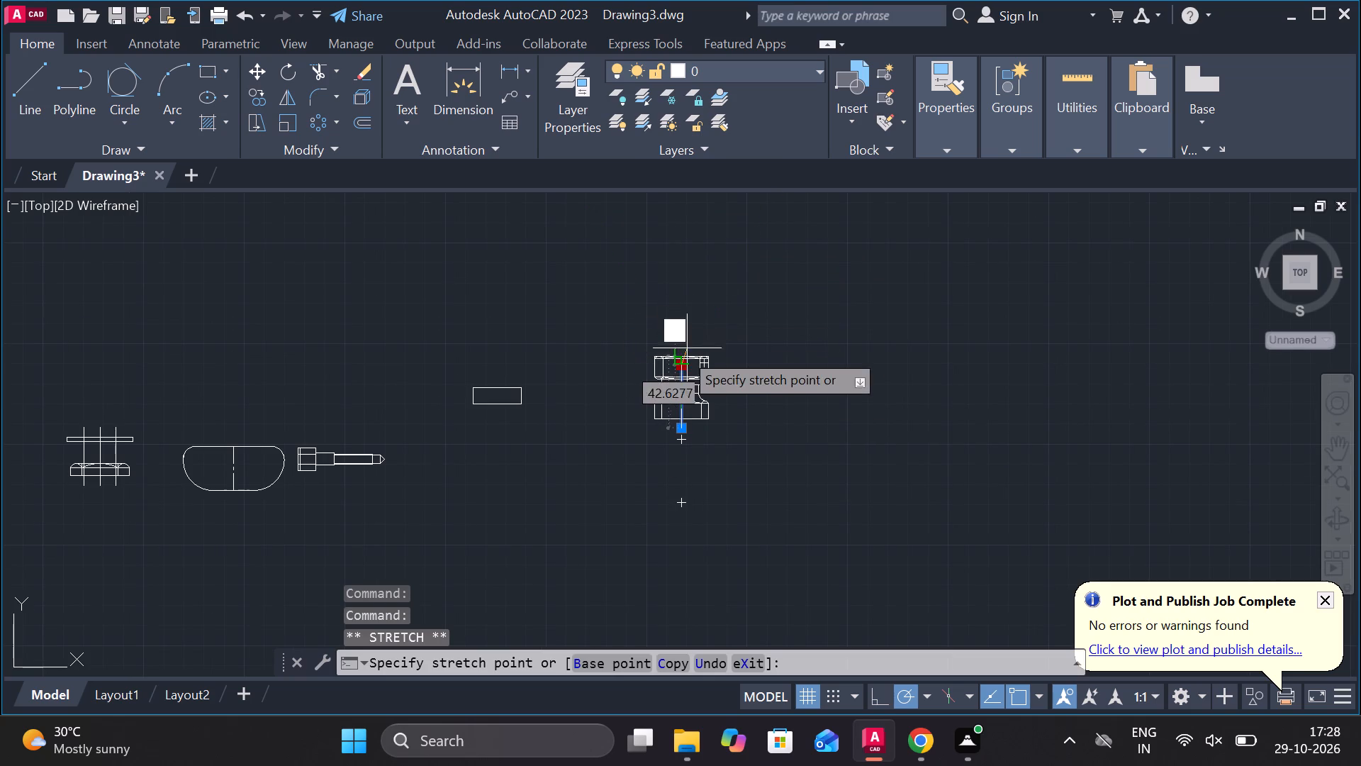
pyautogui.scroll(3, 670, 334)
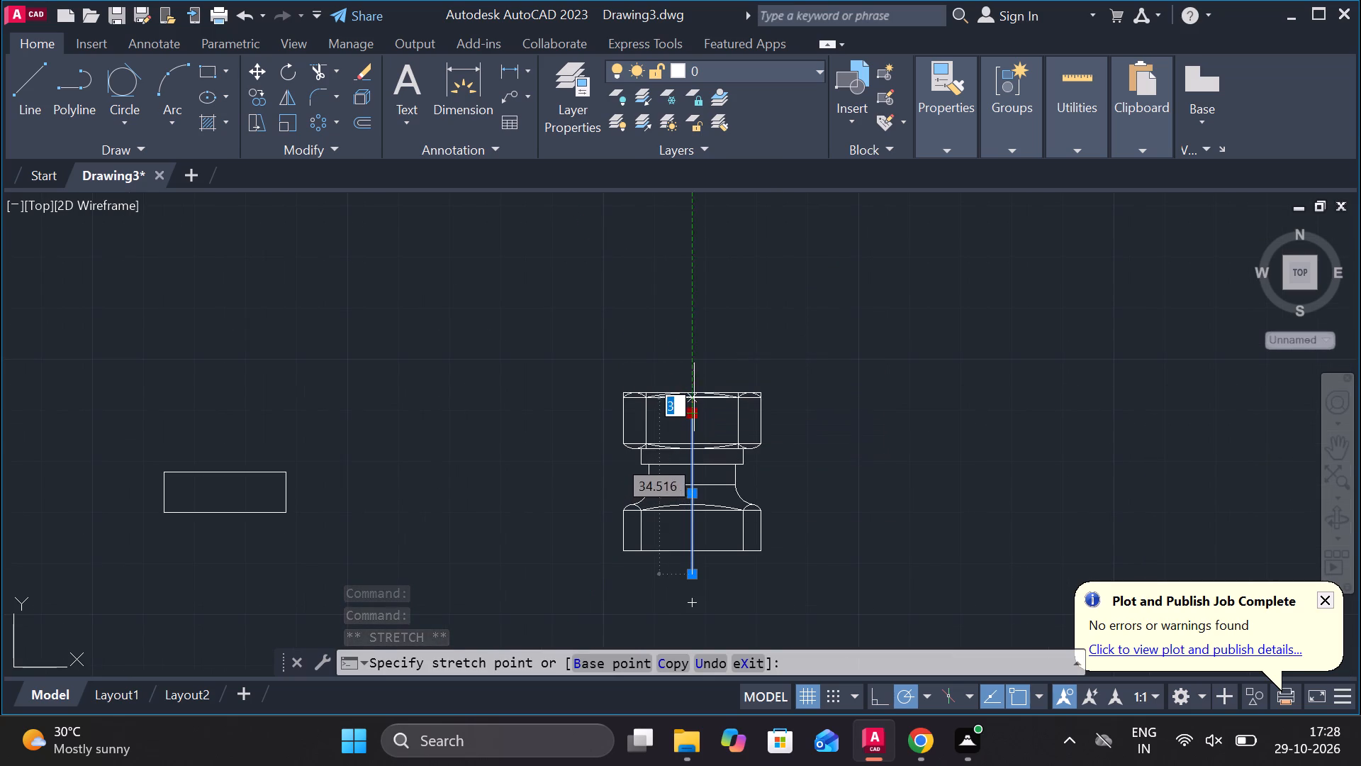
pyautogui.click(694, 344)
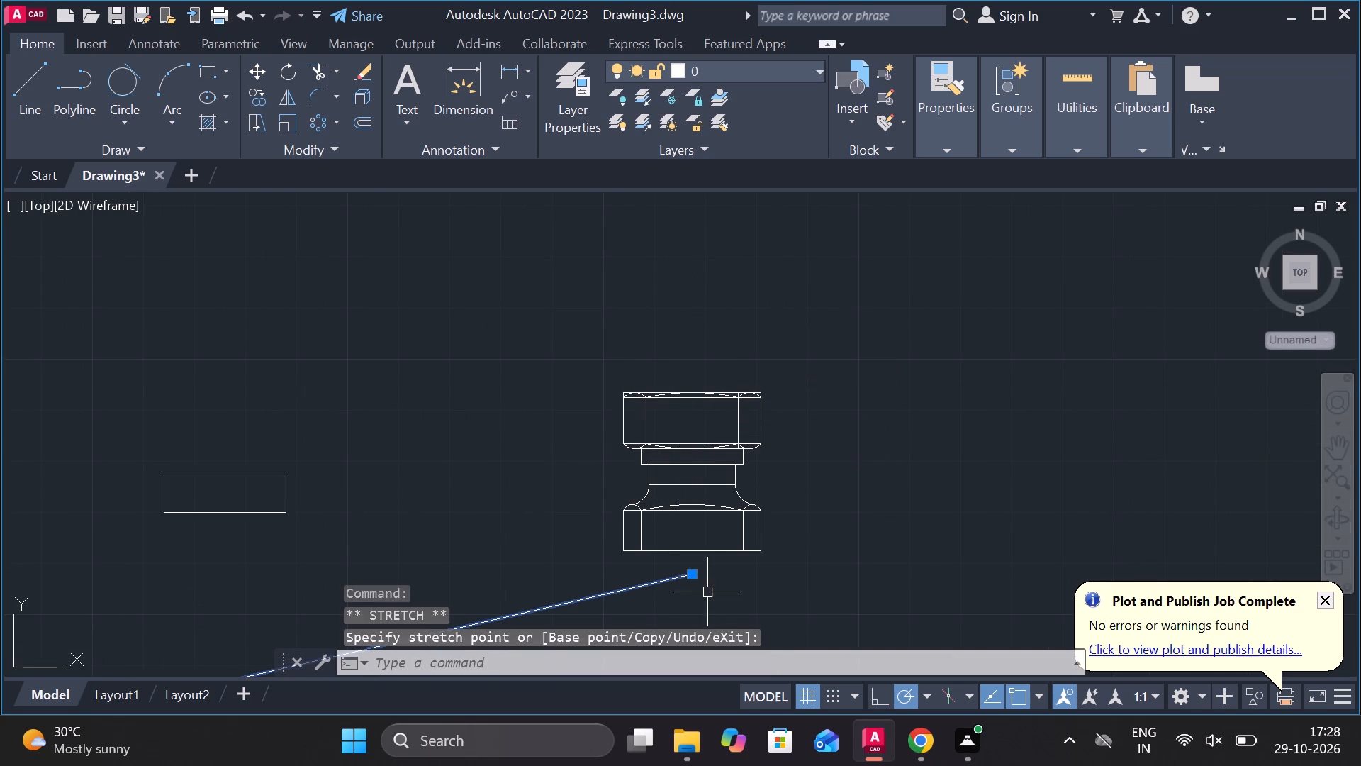
# Stretch the centreline's stray end back over the part so the line is vertical and ends slightly above the upper hex head.
pyautogui.scroll(-3, 695, 535)
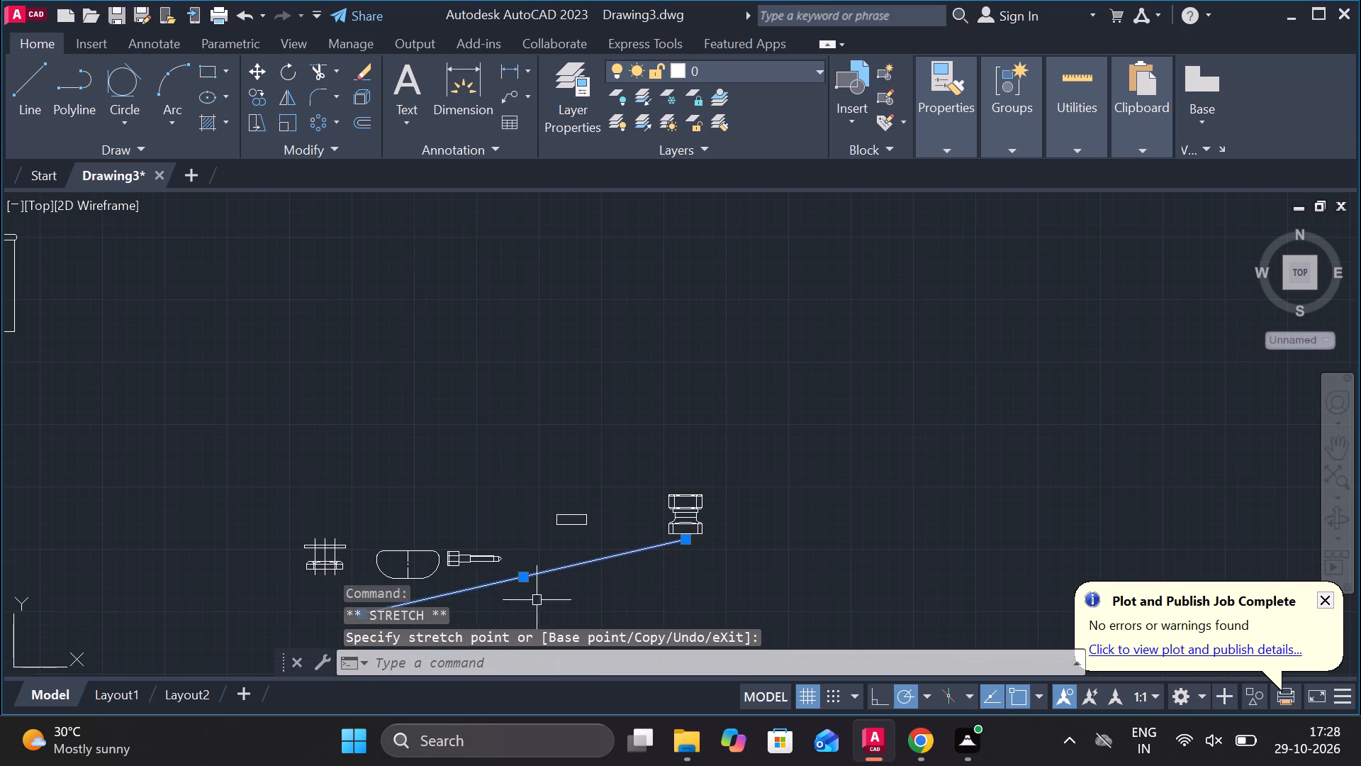
pyautogui.scroll(-2, 471, 575)
pyautogui.click(427, 594)
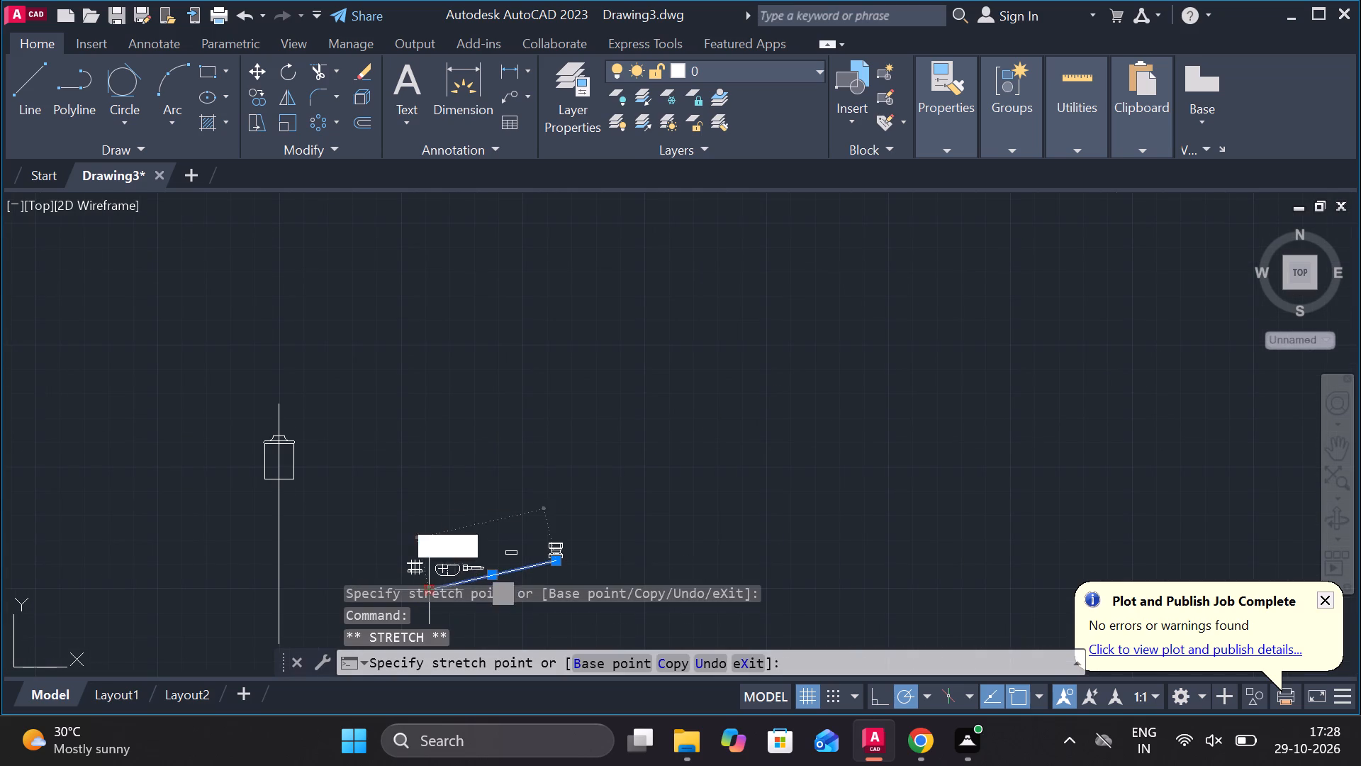
pyautogui.scroll(3, 559, 461)
pyautogui.scroll(-5, 549, 461)
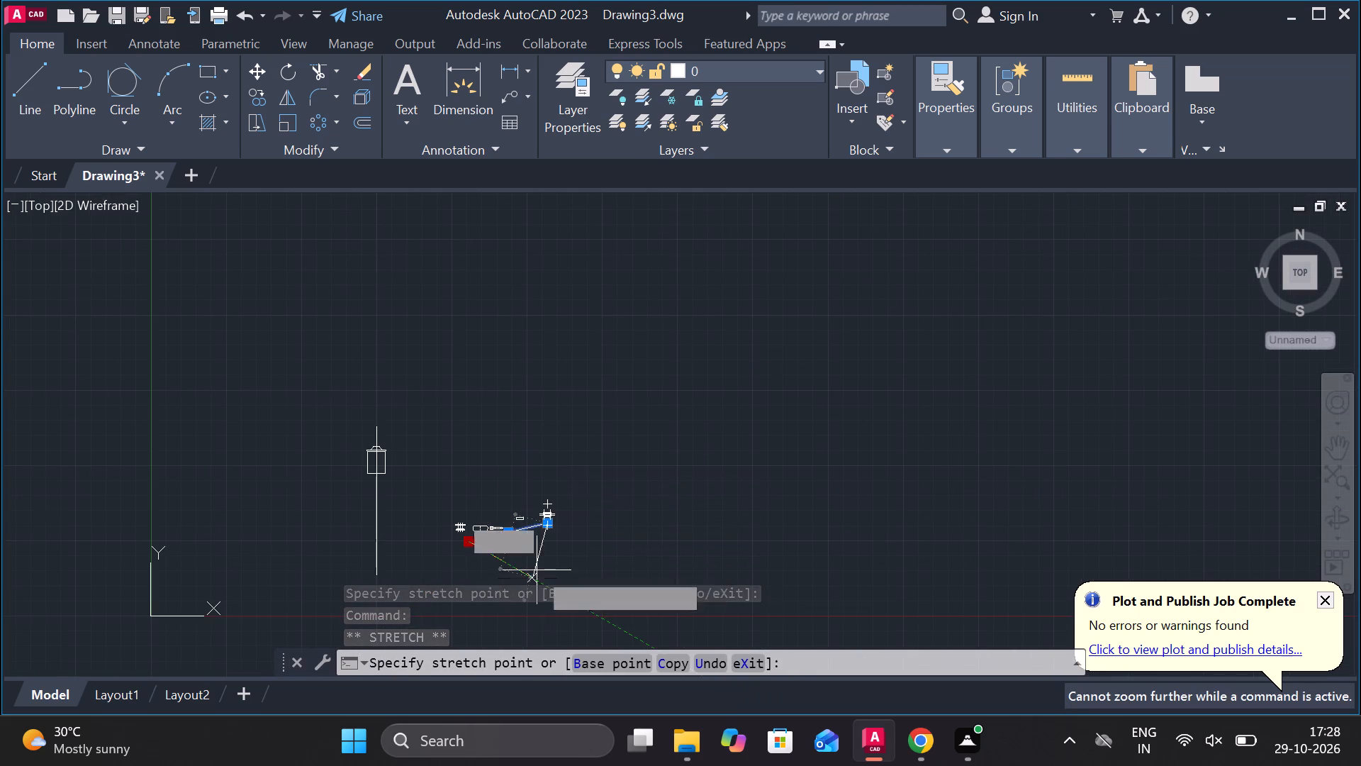
pyautogui.scroll(4, 539, 560)
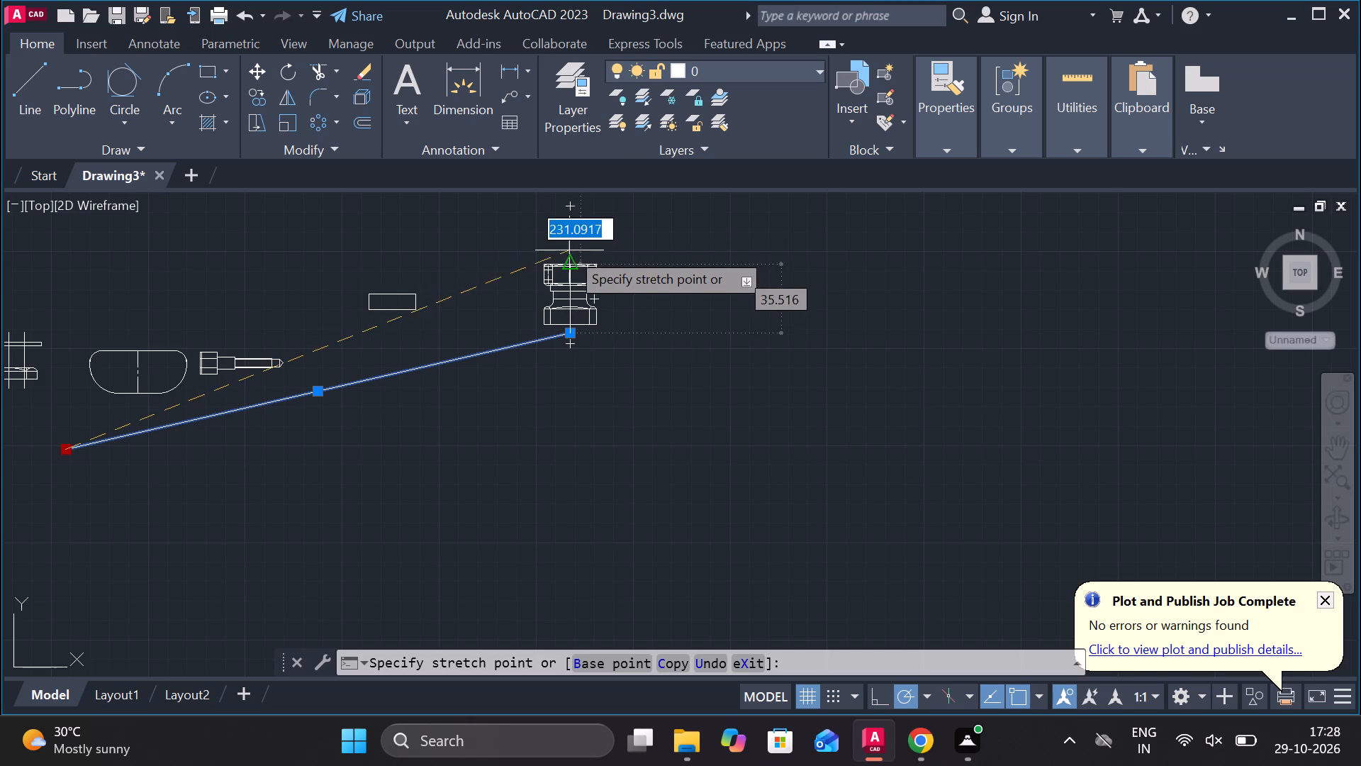
pyautogui.click(573, 202)
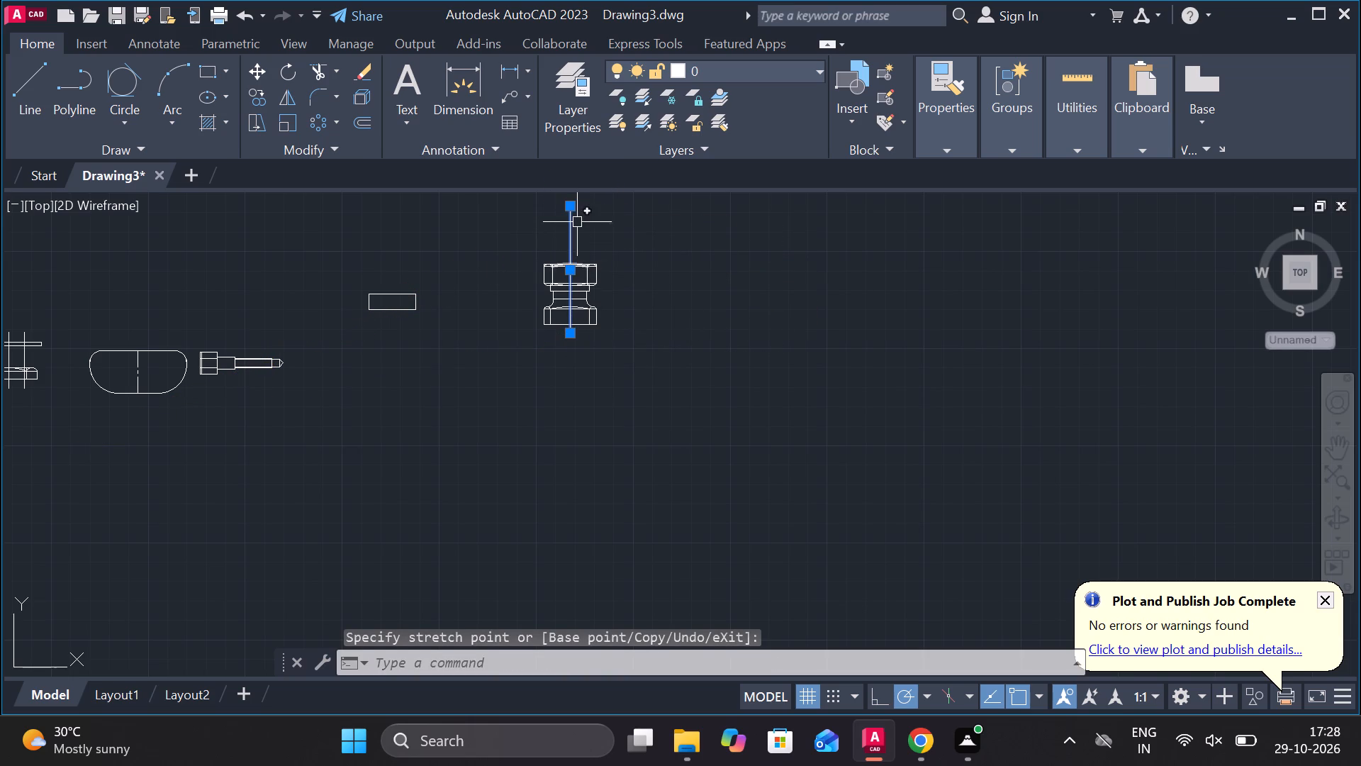
pyautogui.click(571, 206)
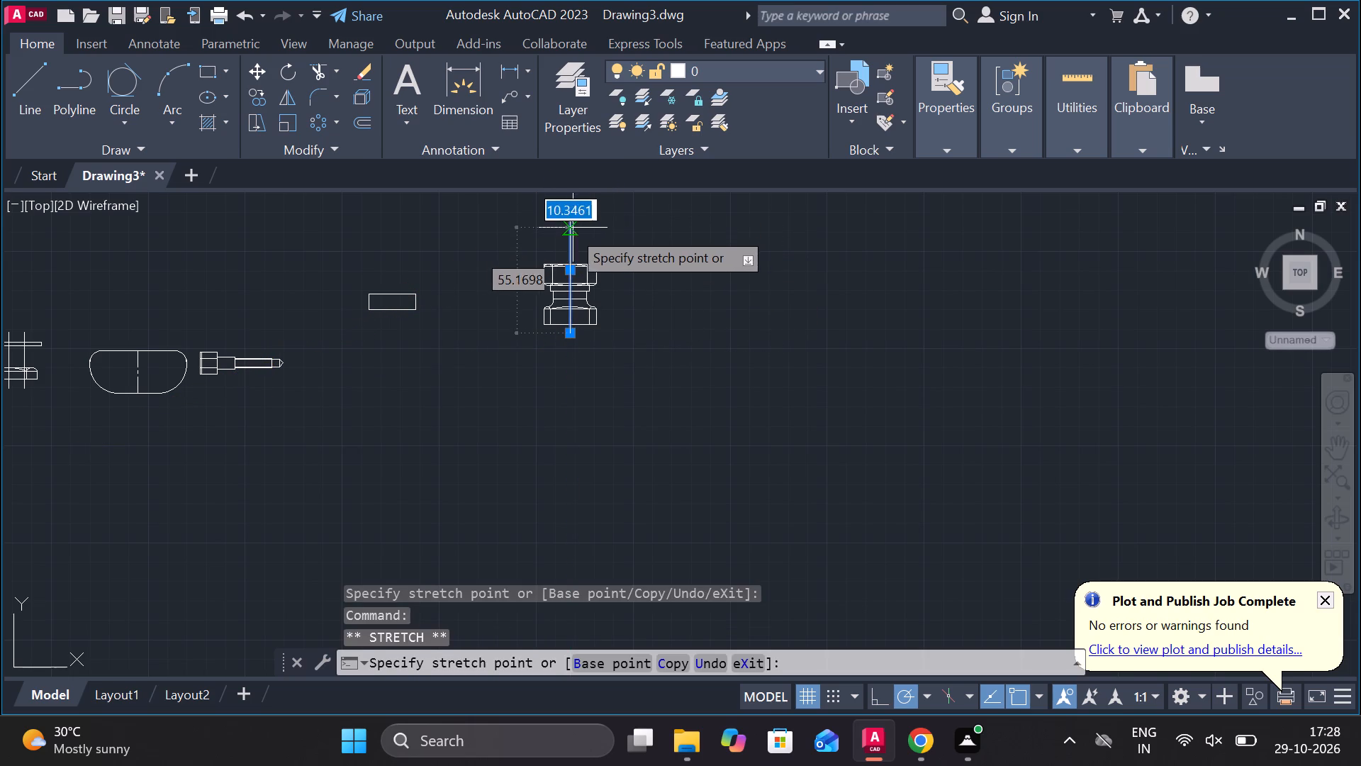
pyautogui.click(569, 240)
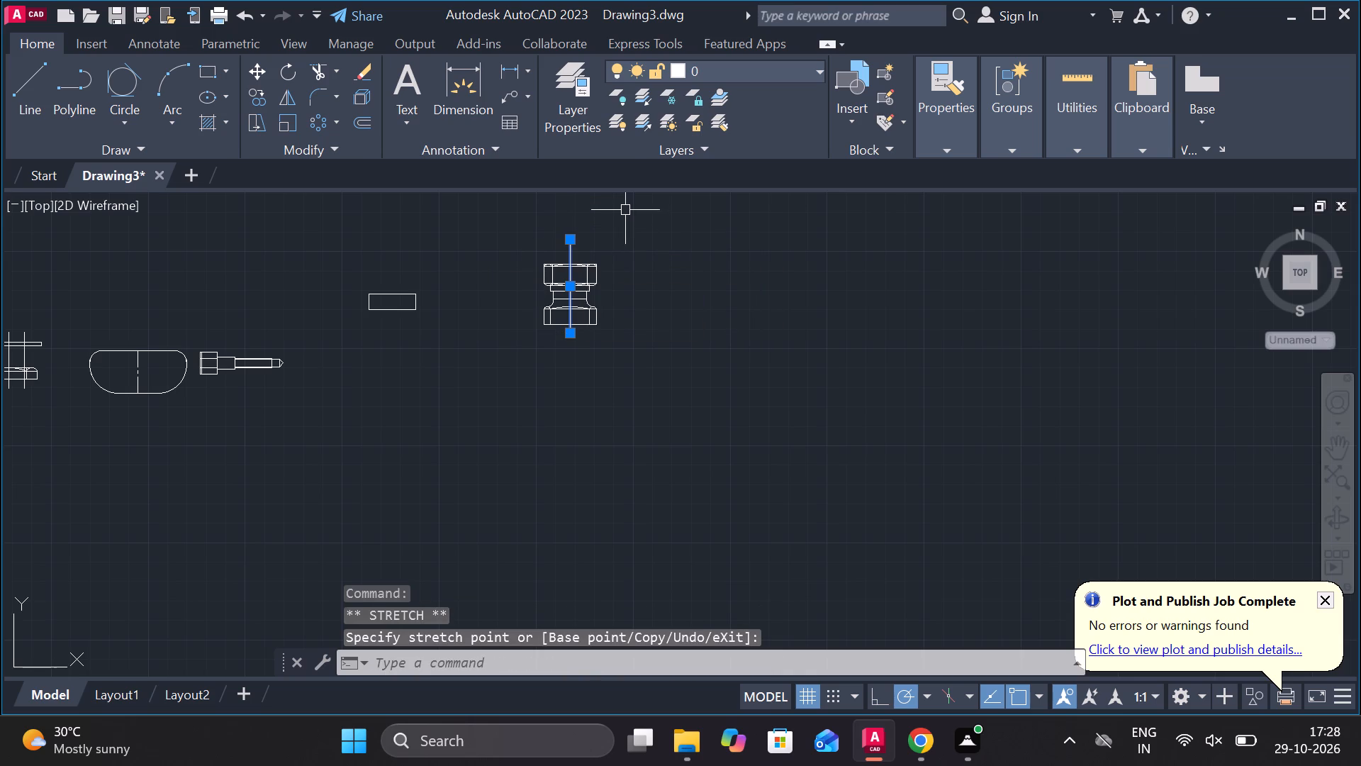
# Change the linetype of the hex part's vertical centreline to CENTER.
pyautogui.scroll(3, 590, 210)
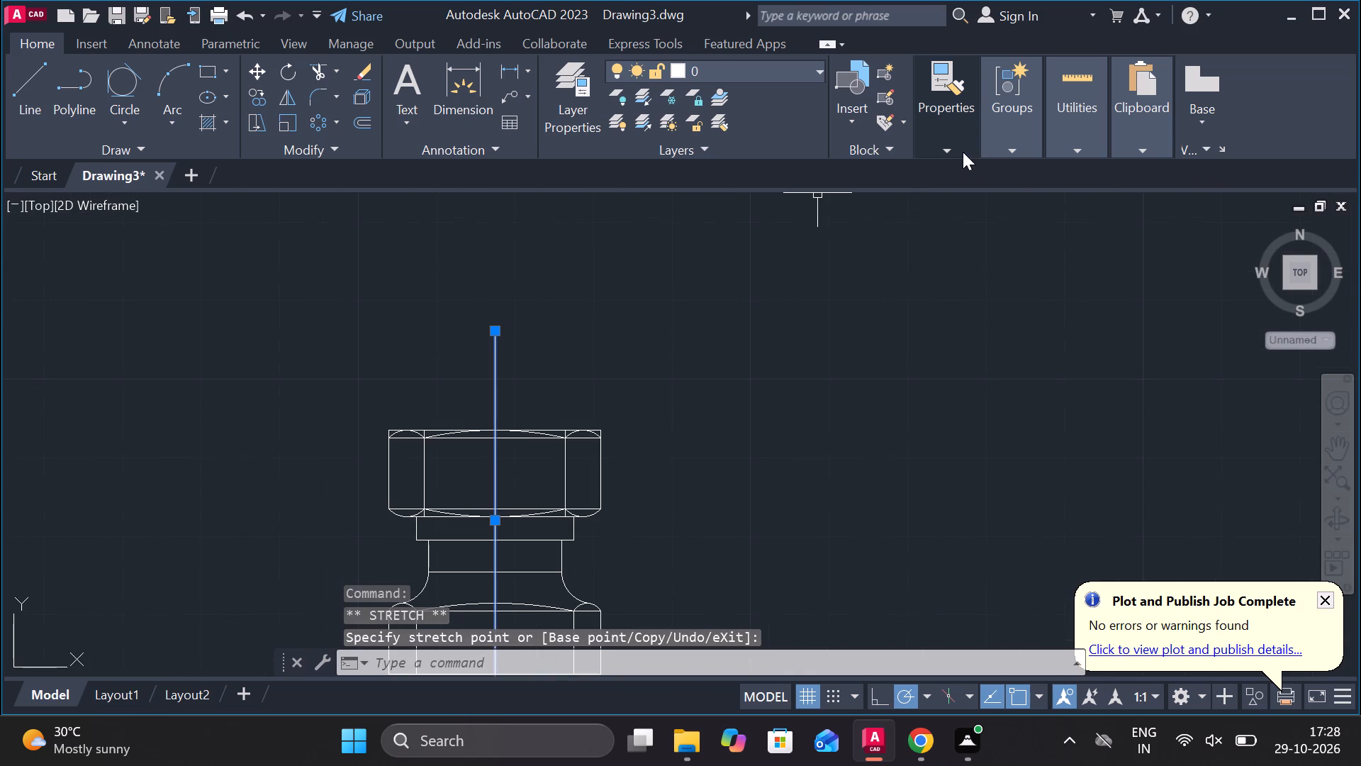
pyautogui.doubleClick(954, 152)
pyautogui.click(1094, 229)
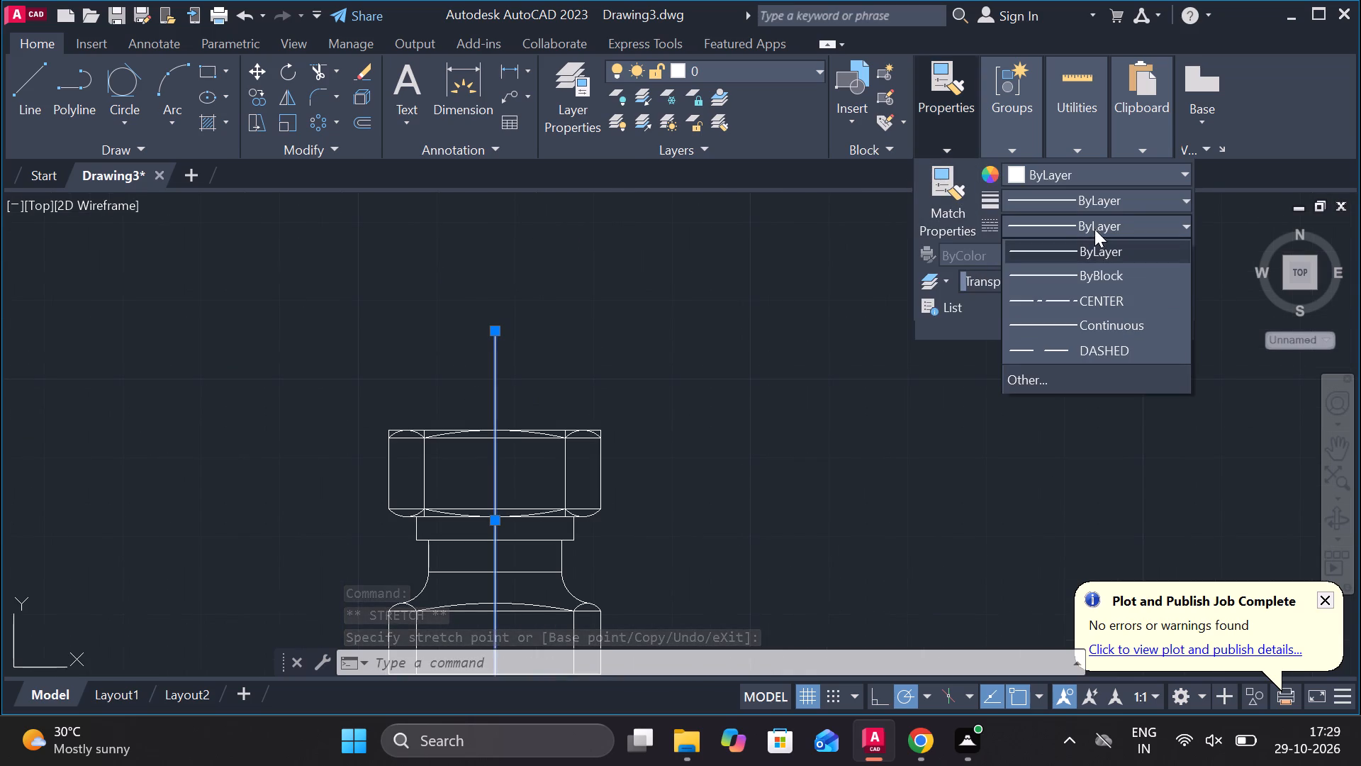
pyautogui.click(1094, 301)
pyautogui.scroll(-3, 811, 359)
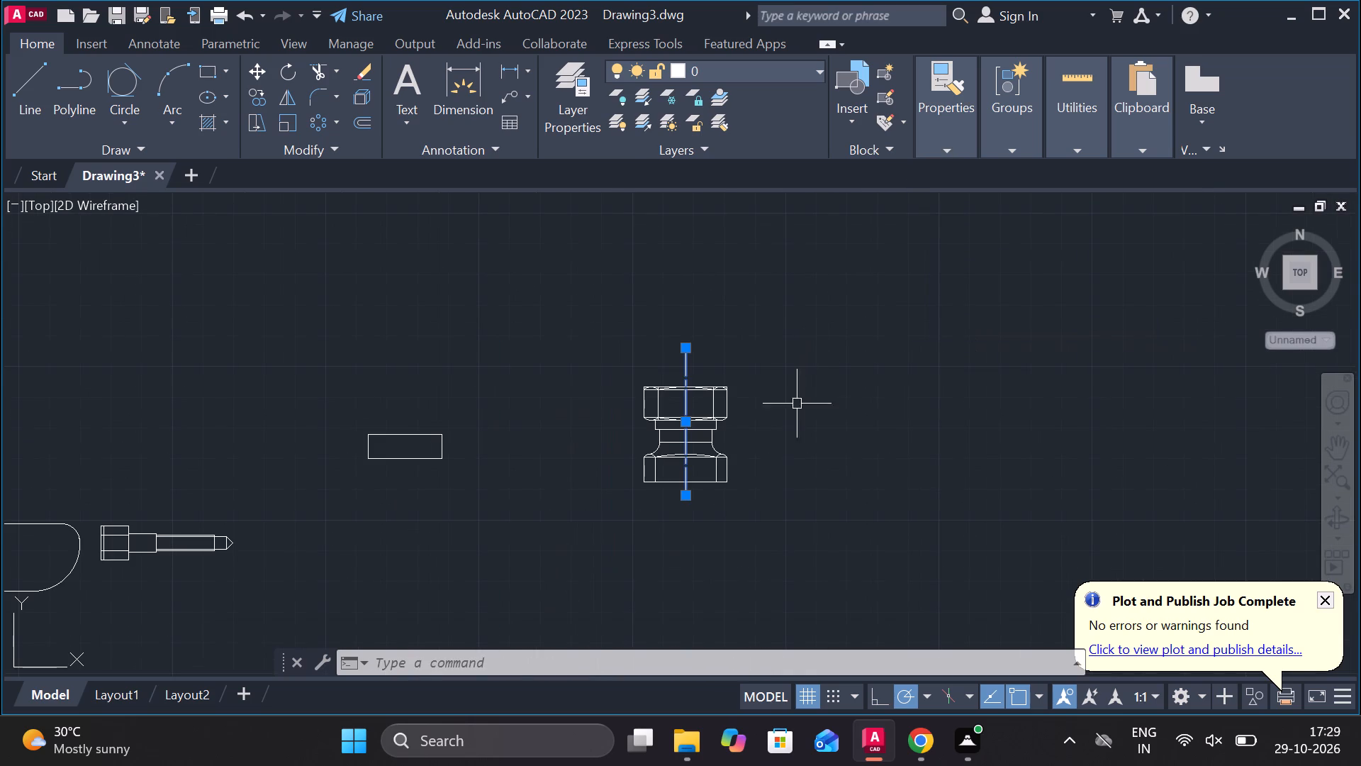
pyautogui.press('Escape')
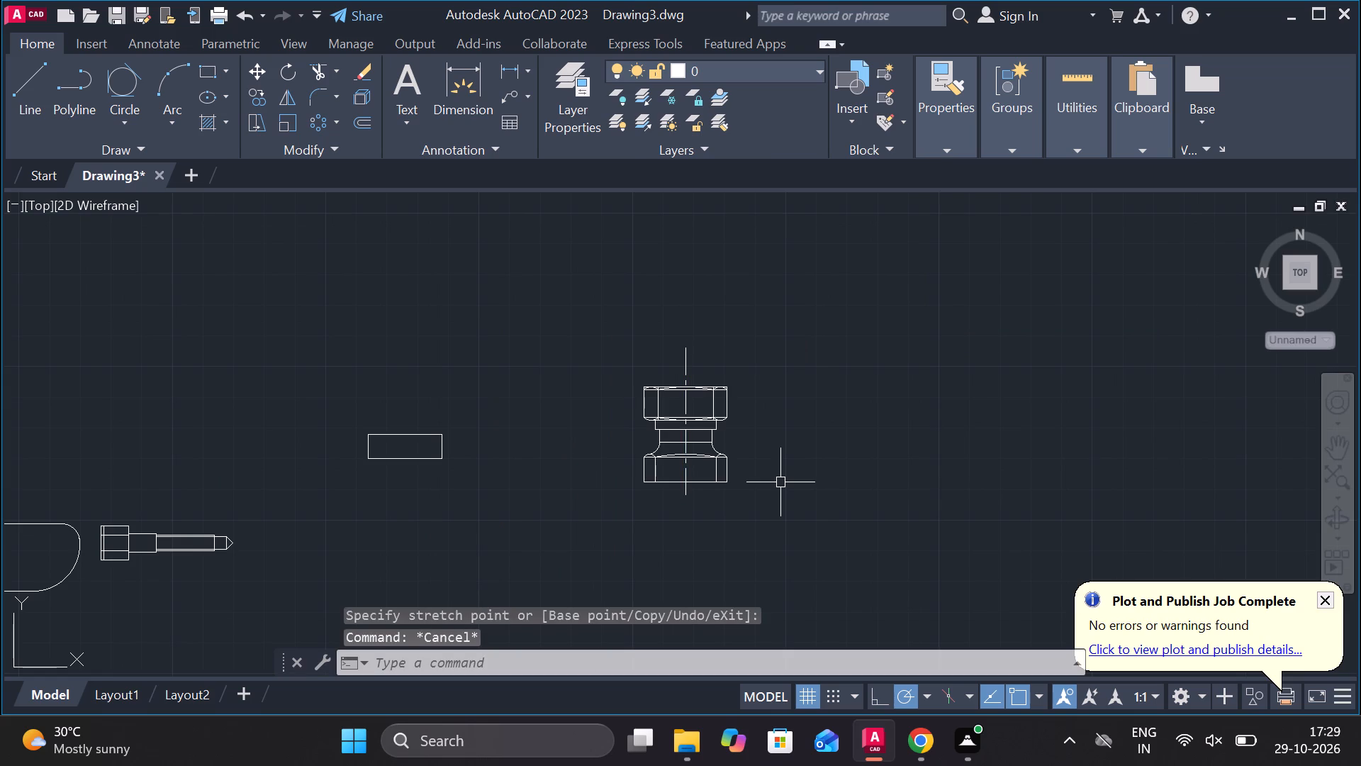
# Move the vertical centreline slightly down by its midpoint so it extends past both ends of the hex part.
pyautogui.scroll(2, 727, 424)
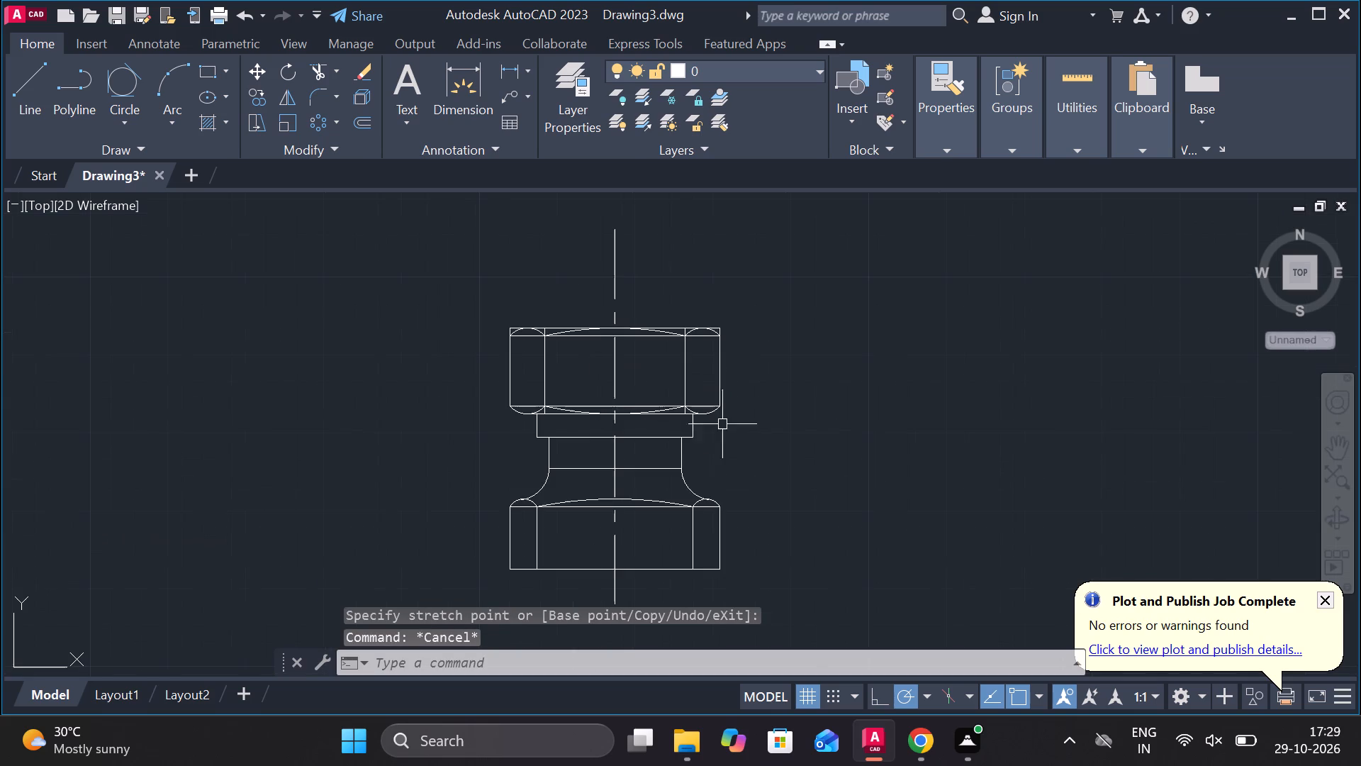
pyautogui.click(615, 362)
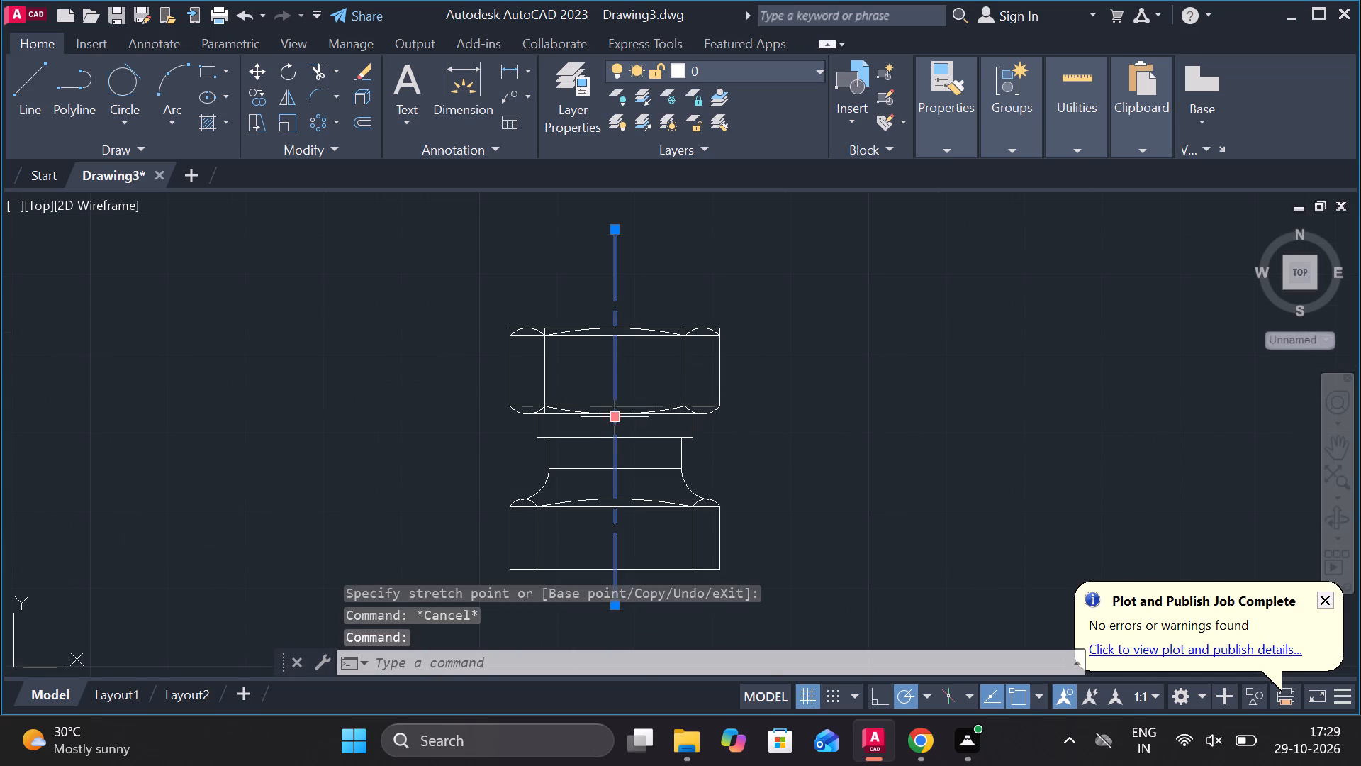
pyautogui.click(618, 420)
pyautogui.click(615, 434)
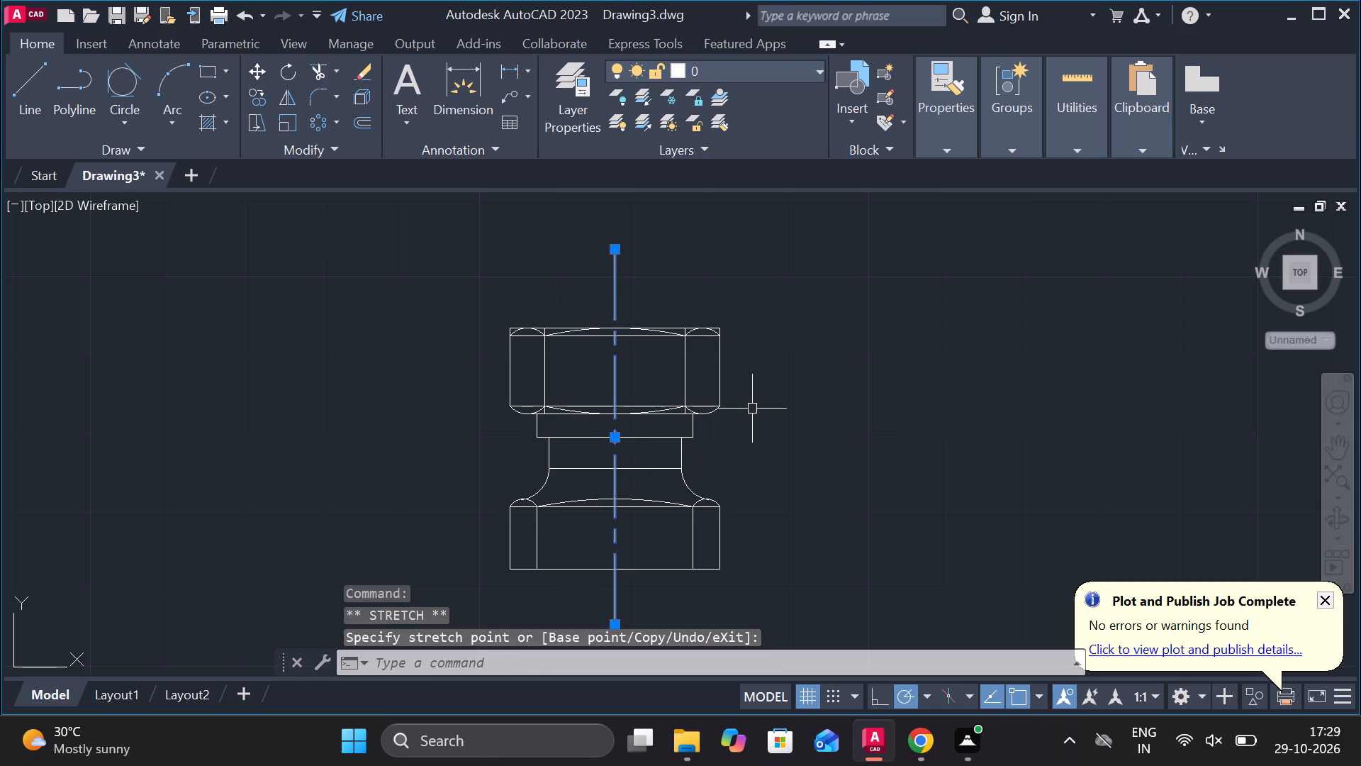
pyautogui.scroll(-1, 752, 400)
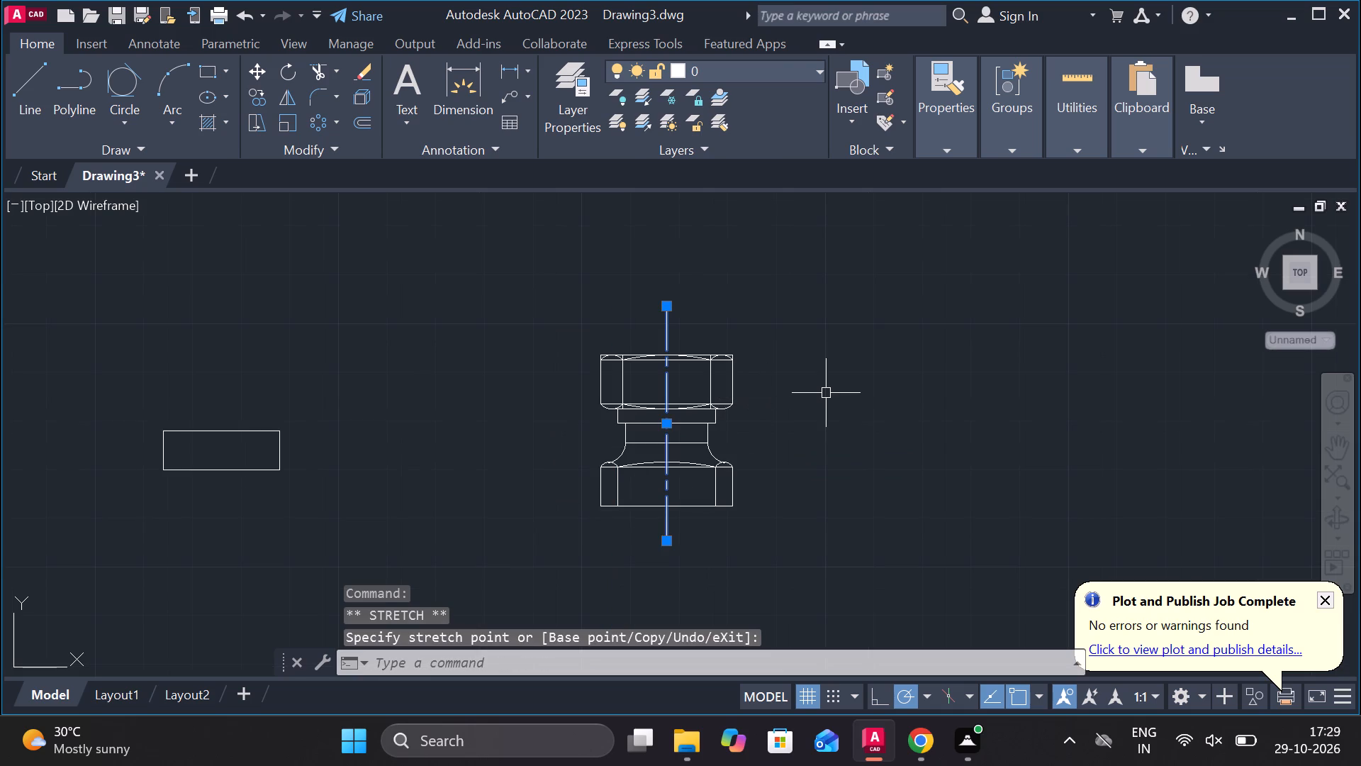
pyautogui.press('Escape')
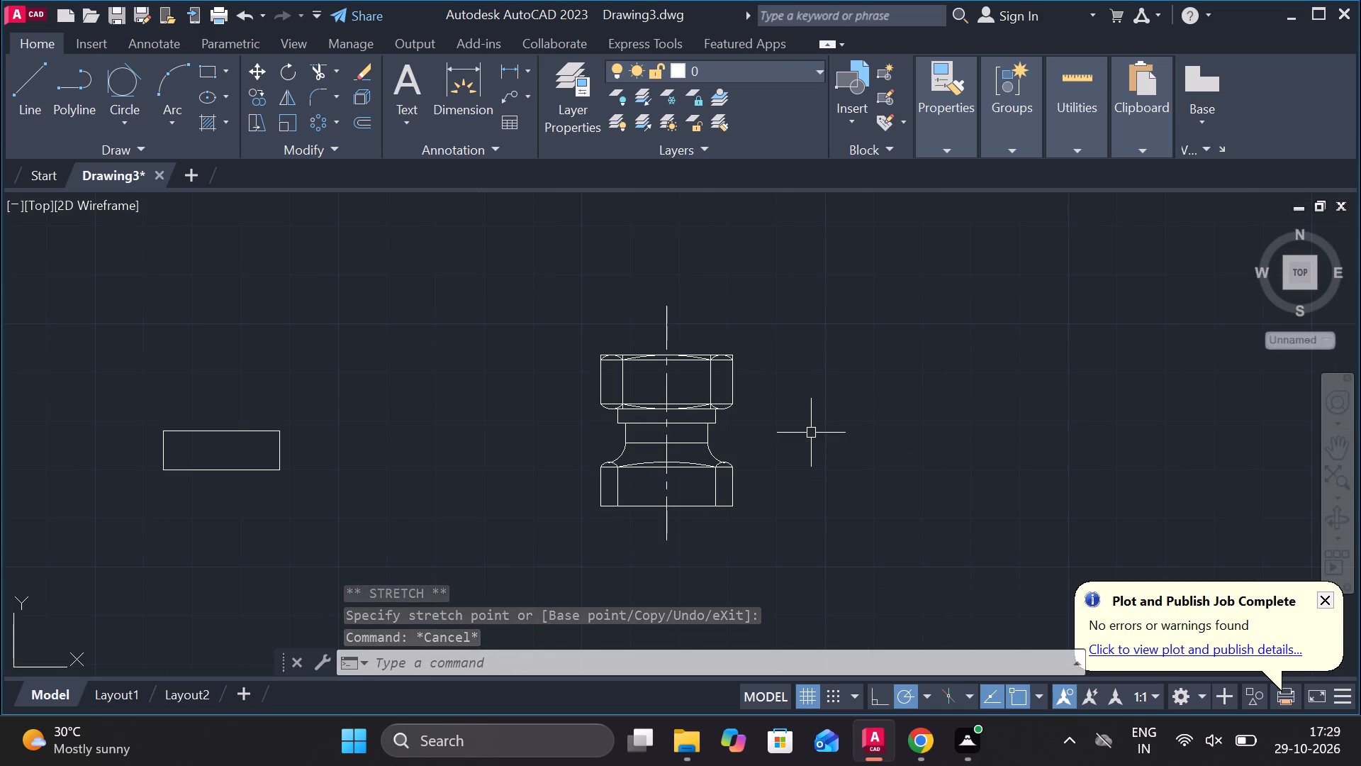
# Measure the height of the upper face of the horizontal bolt's hex head with a temporary linear dimension.
pyautogui.scroll(-3, 729, 411)
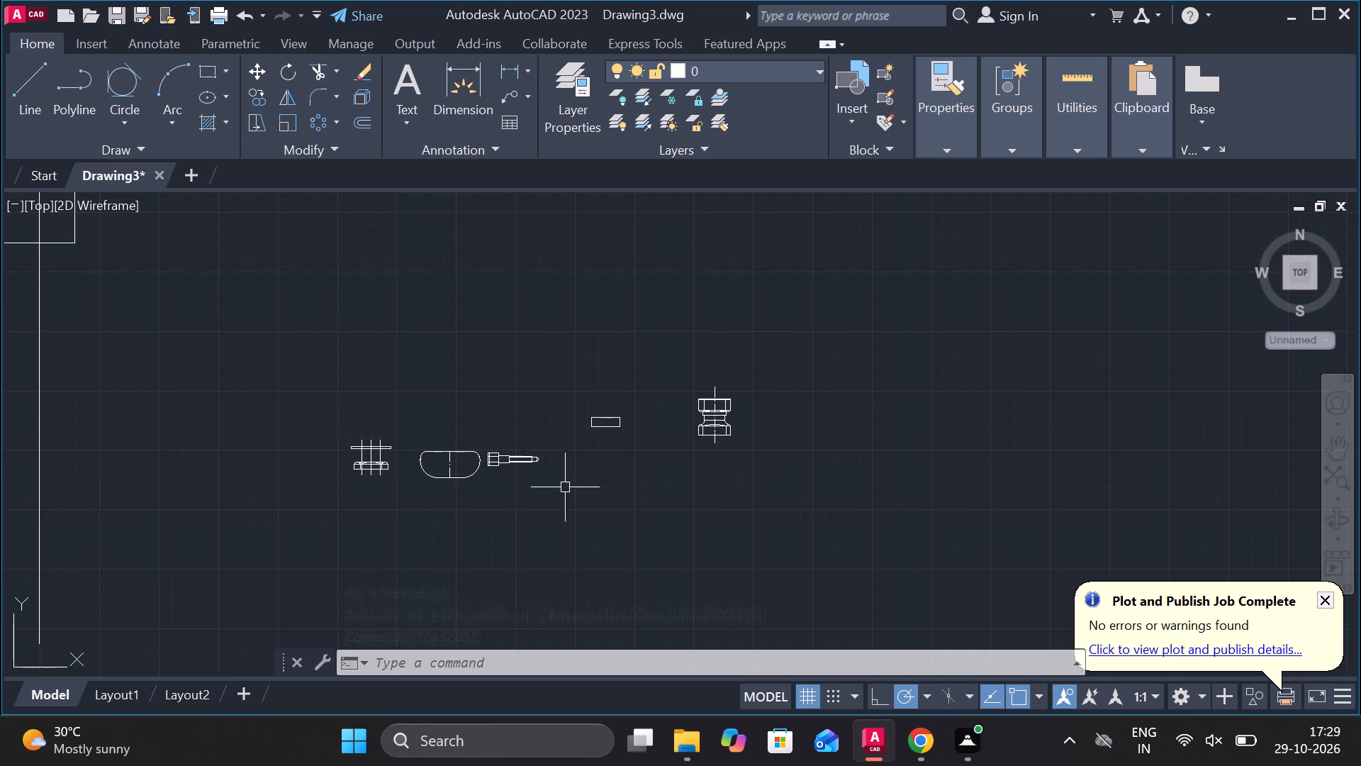
pyautogui.scroll(3, 532, 479)
pyautogui.scroll(4, 362, 420)
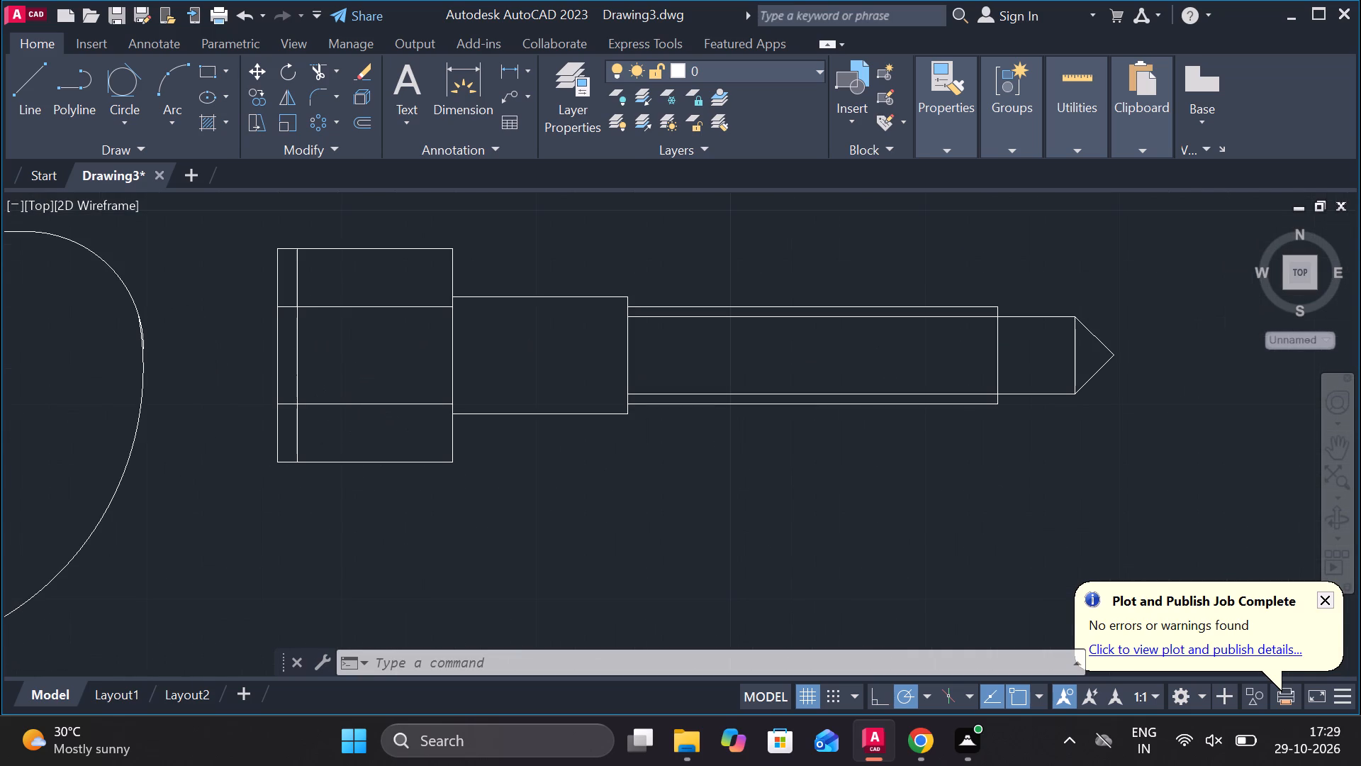
pyautogui.scroll(-2, 349, 396)
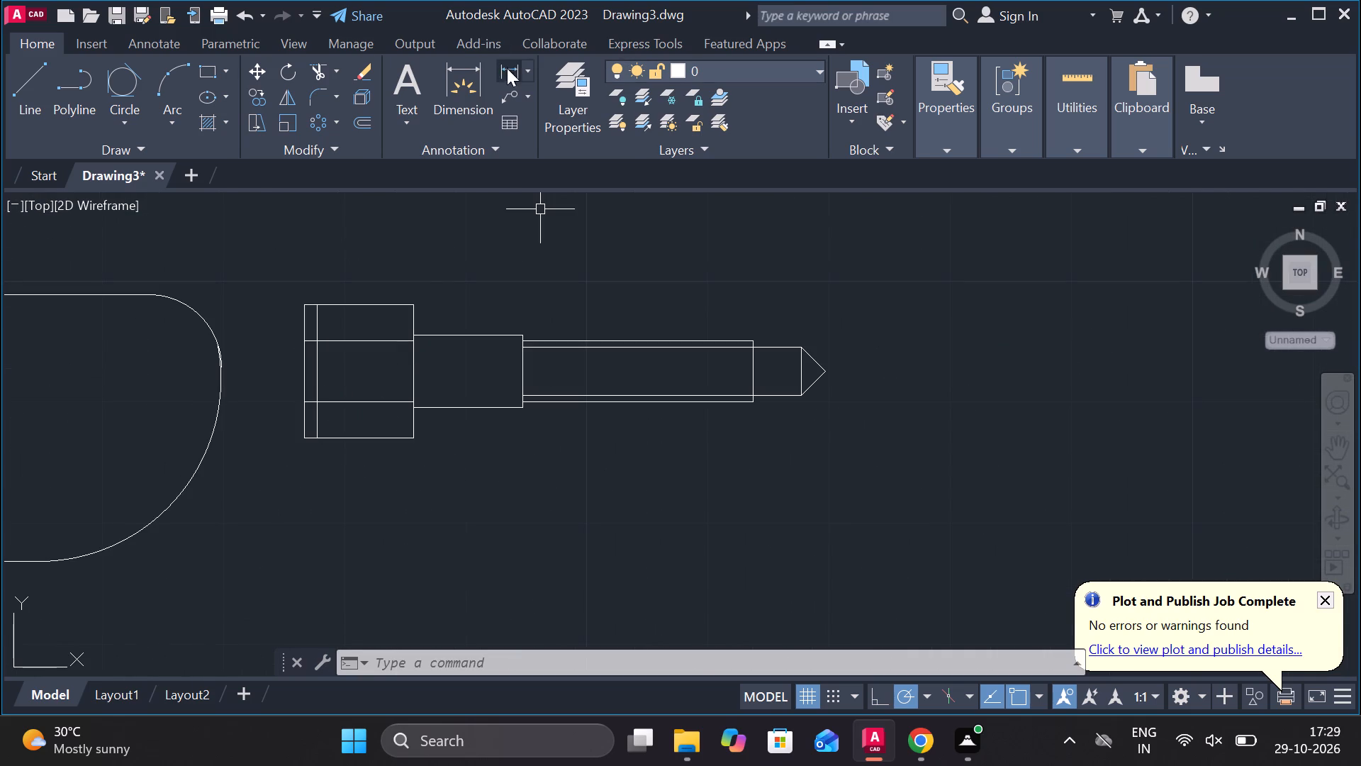
pyautogui.click(509, 70)
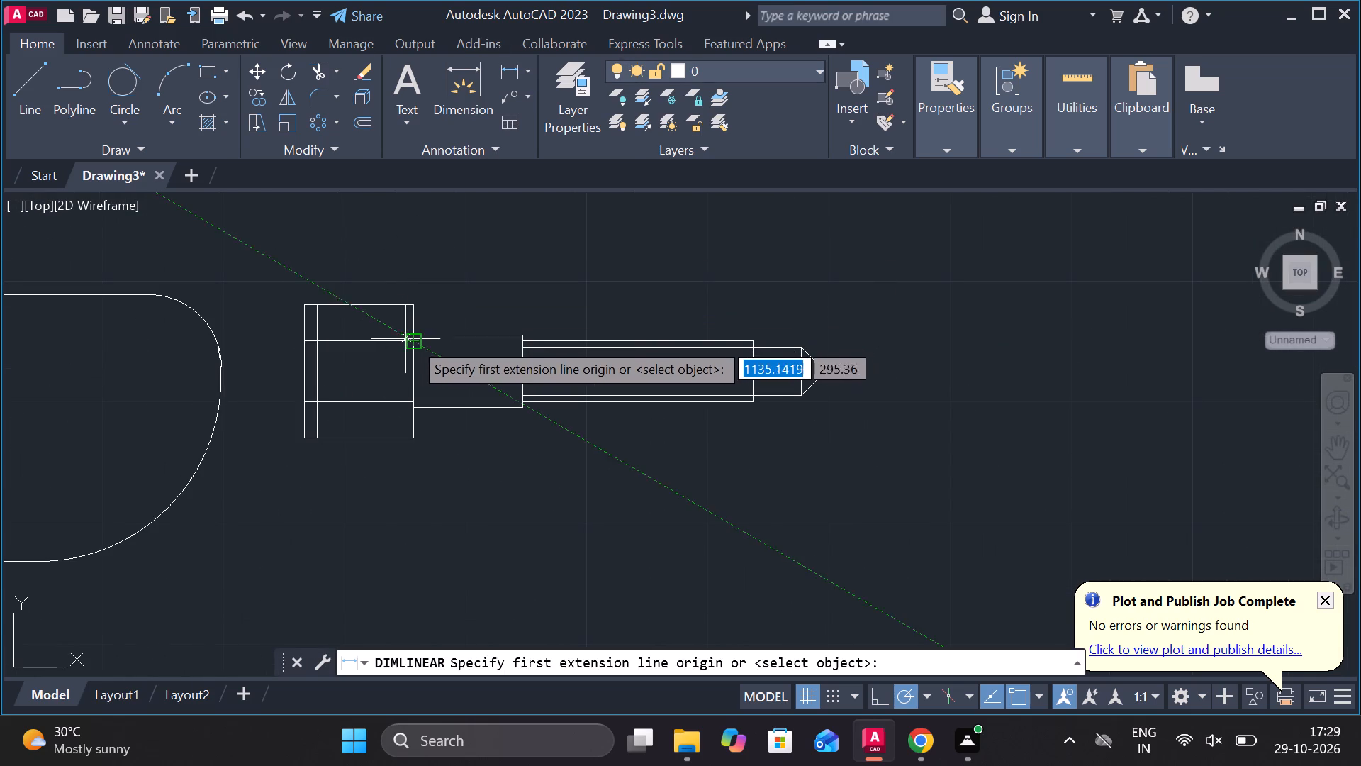
pyautogui.click(416, 340)
pyautogui.click(409, 309)
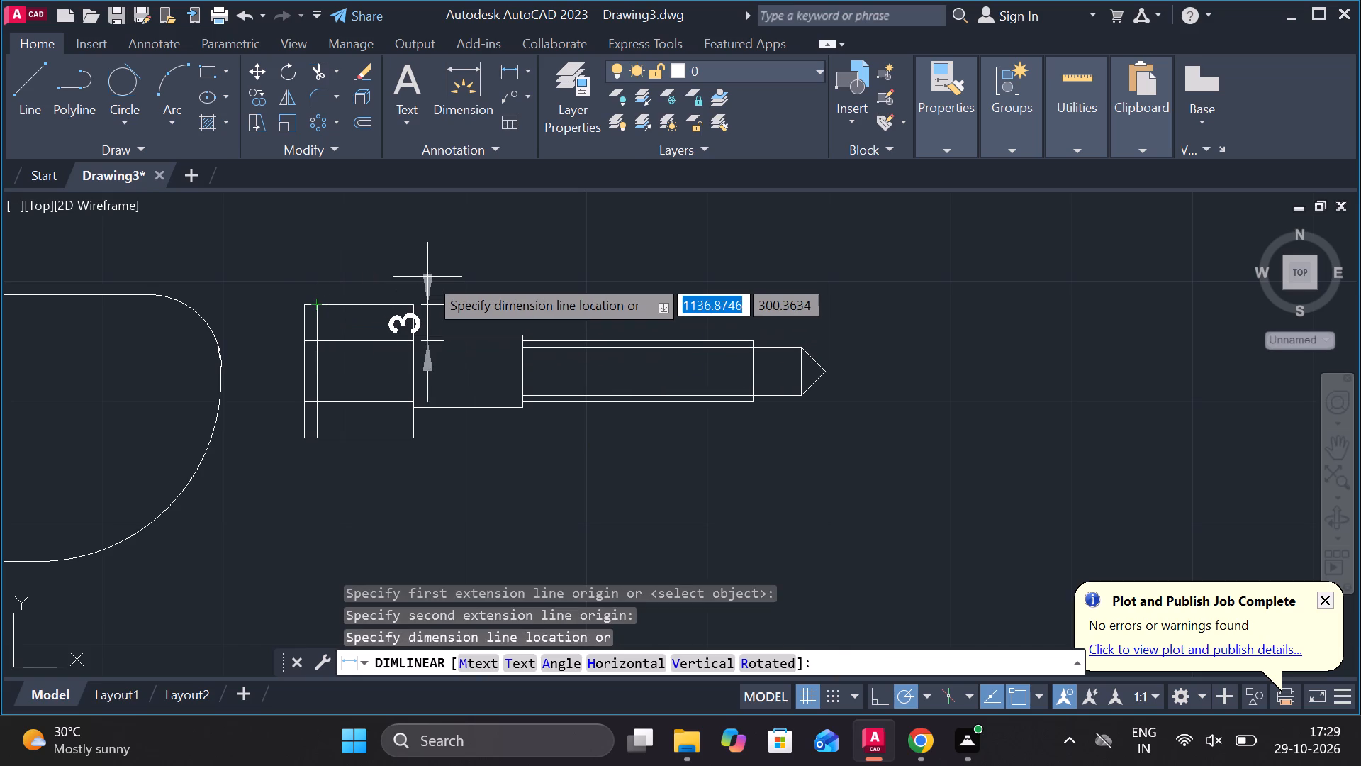
pyautogui.press('Escape')
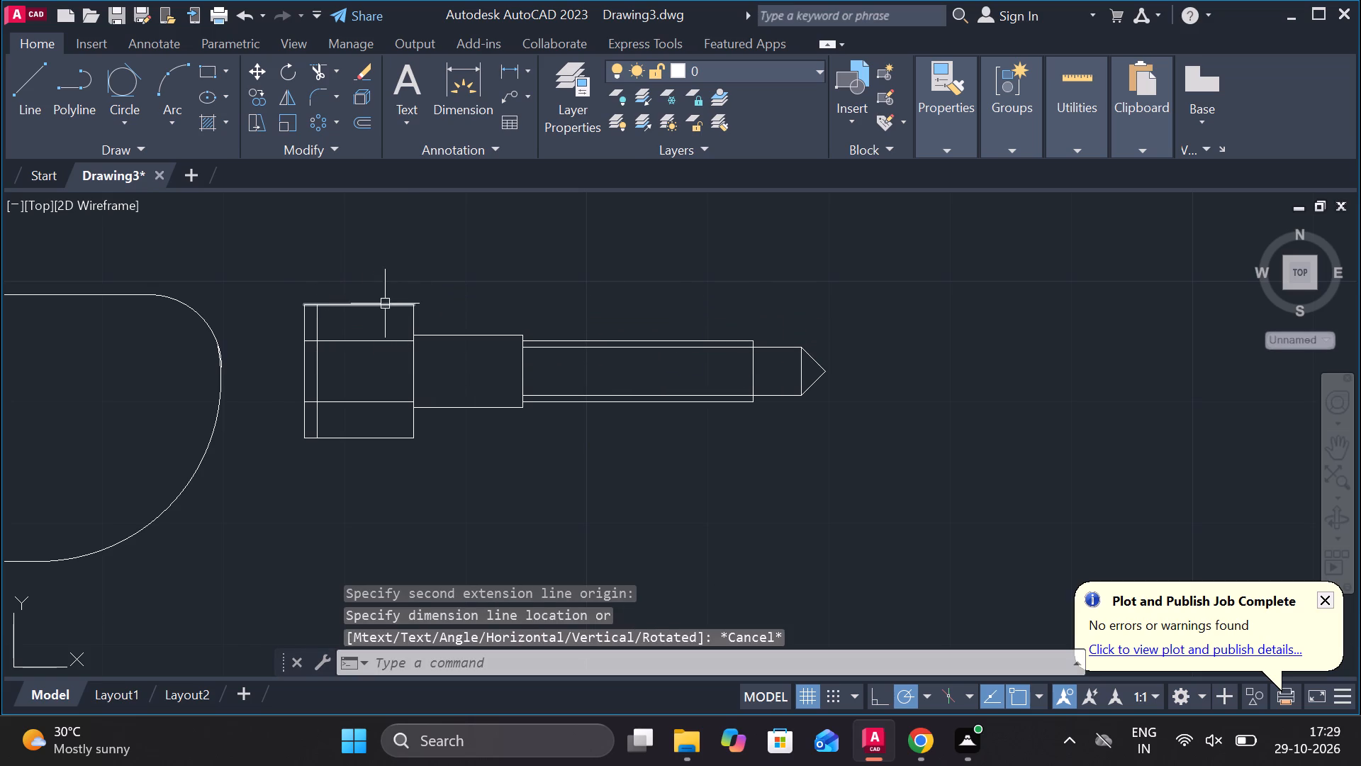
# Copy the bolt head's top edge 1.5 units straight down from its midpoint.
pyautogui.click(359, 306)
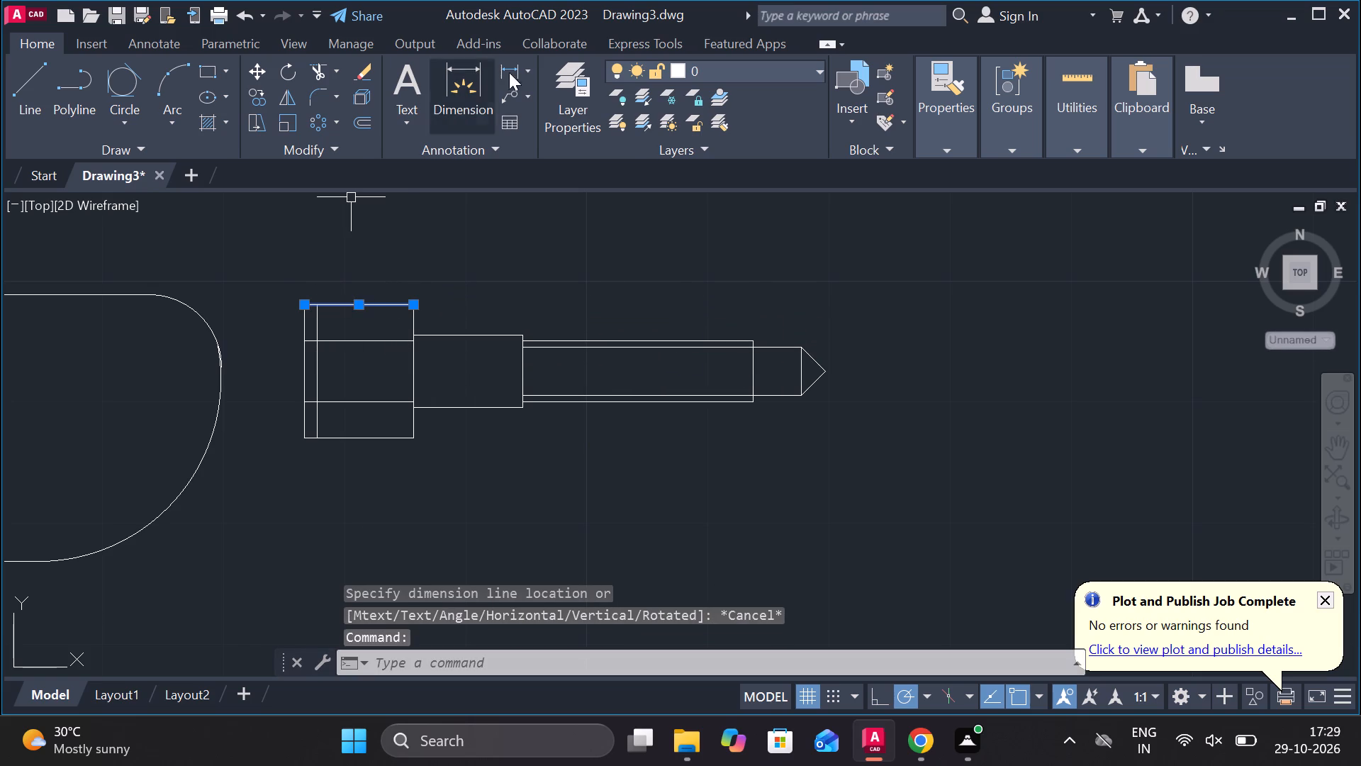
pyautogui.click(254, 99)
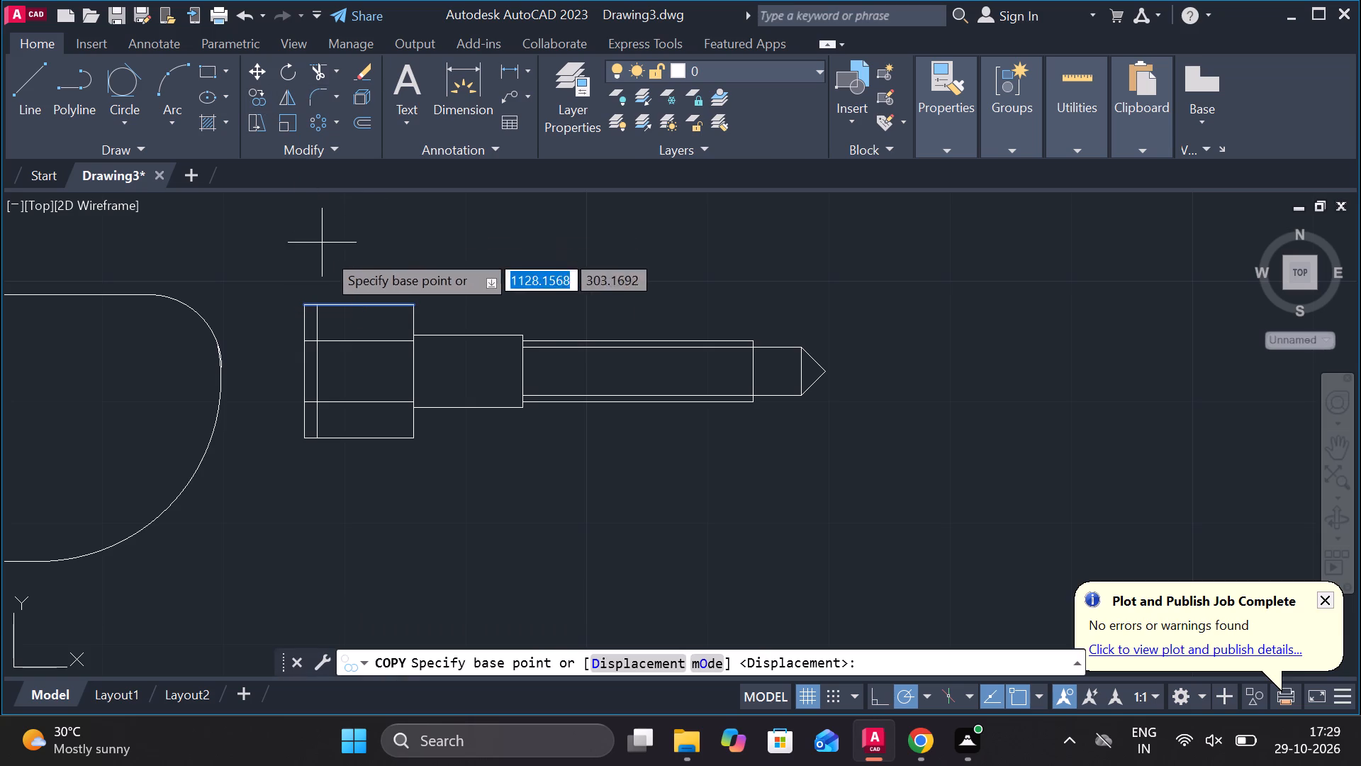
pyautogui.click(360, 302)
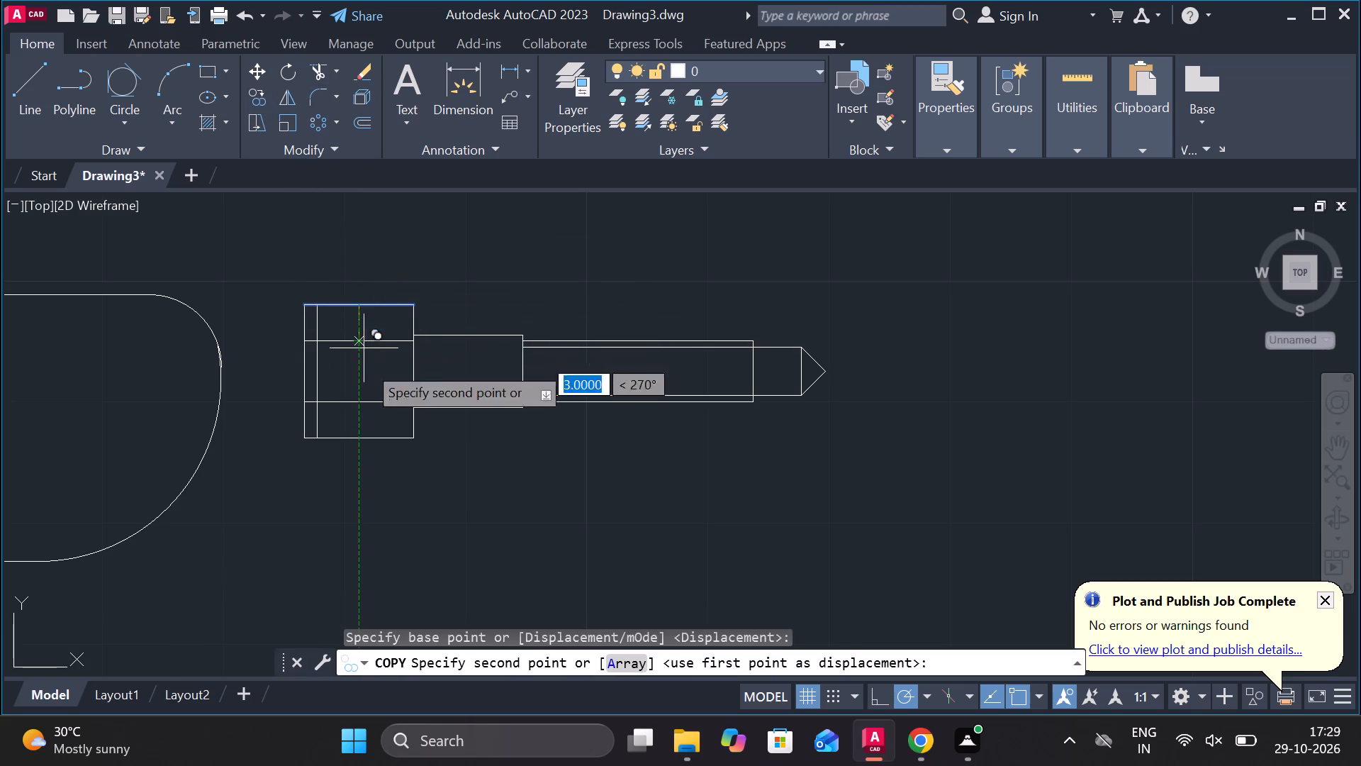
pyautogui.press('1')
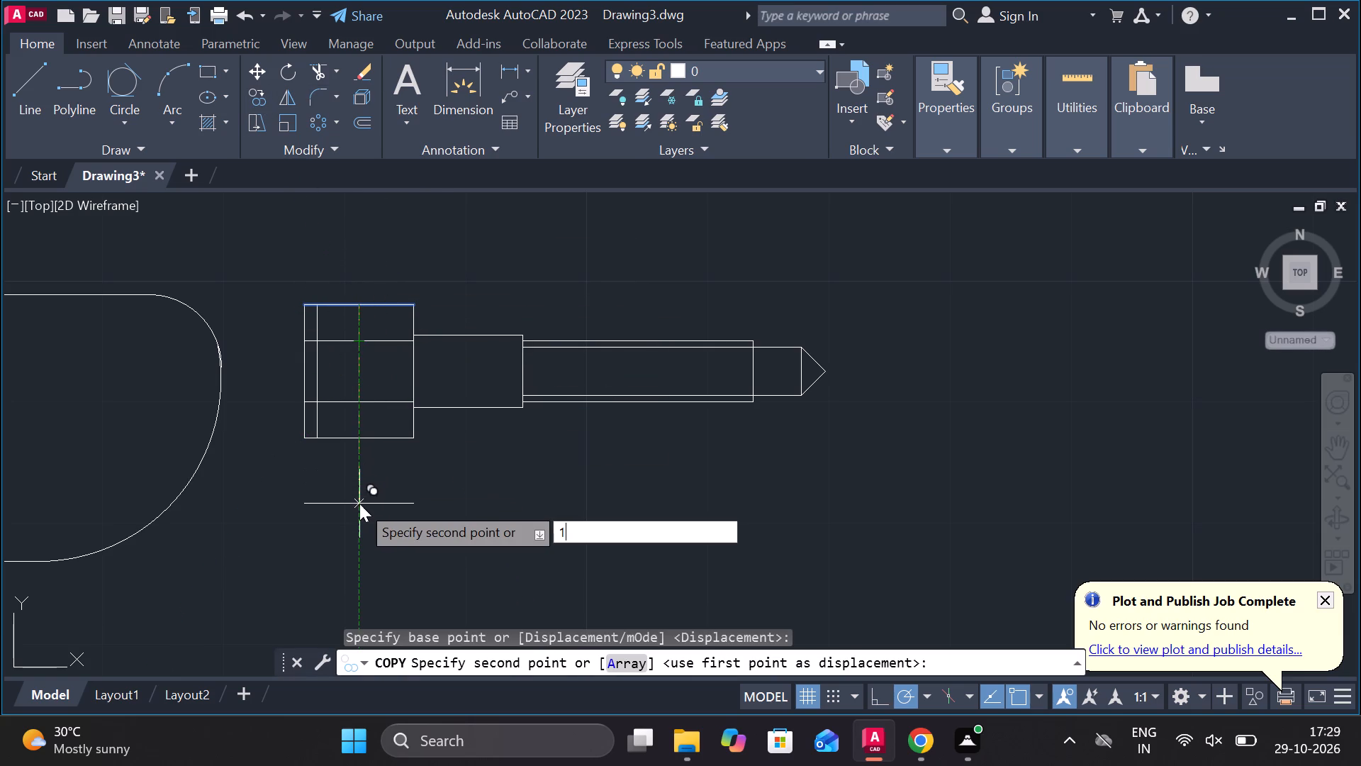
pyautogui.press('.')
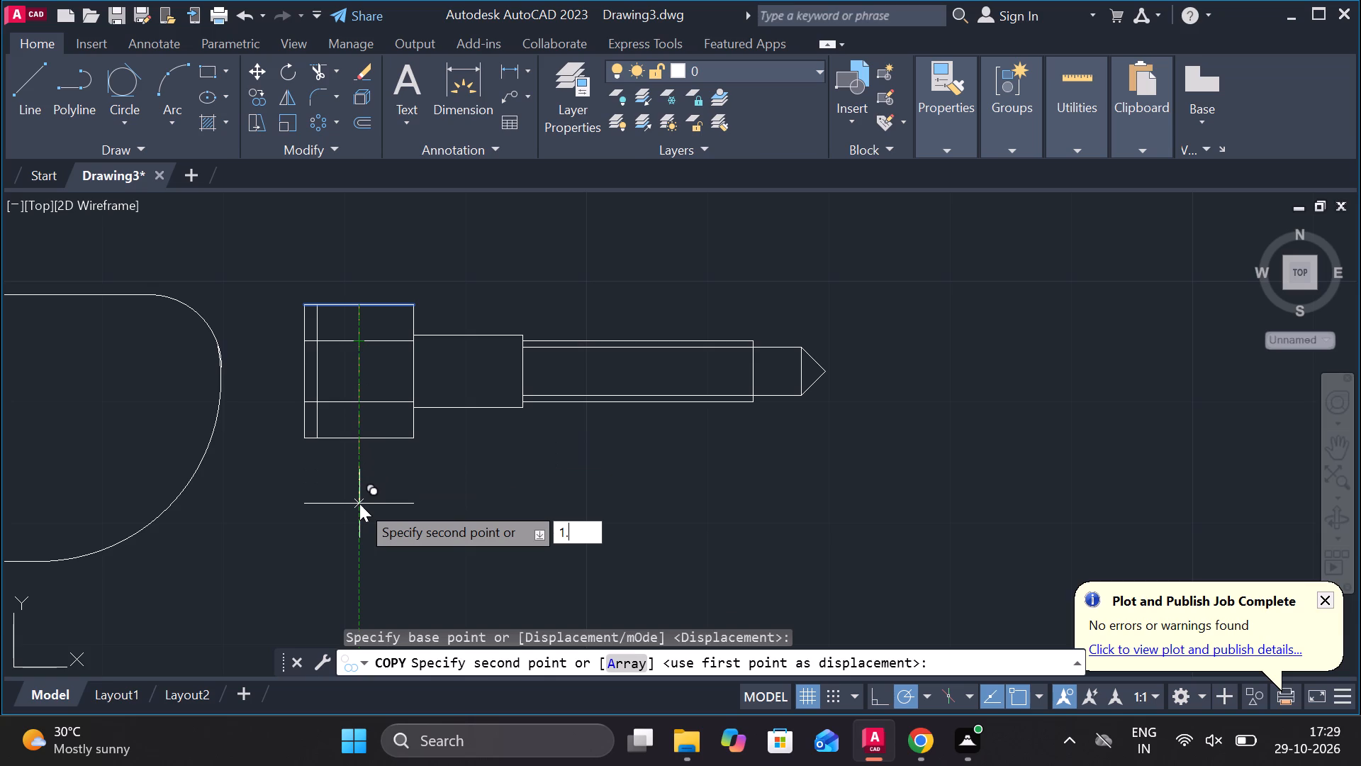
pyautogui.press('5')
pyautogui.press('Return')
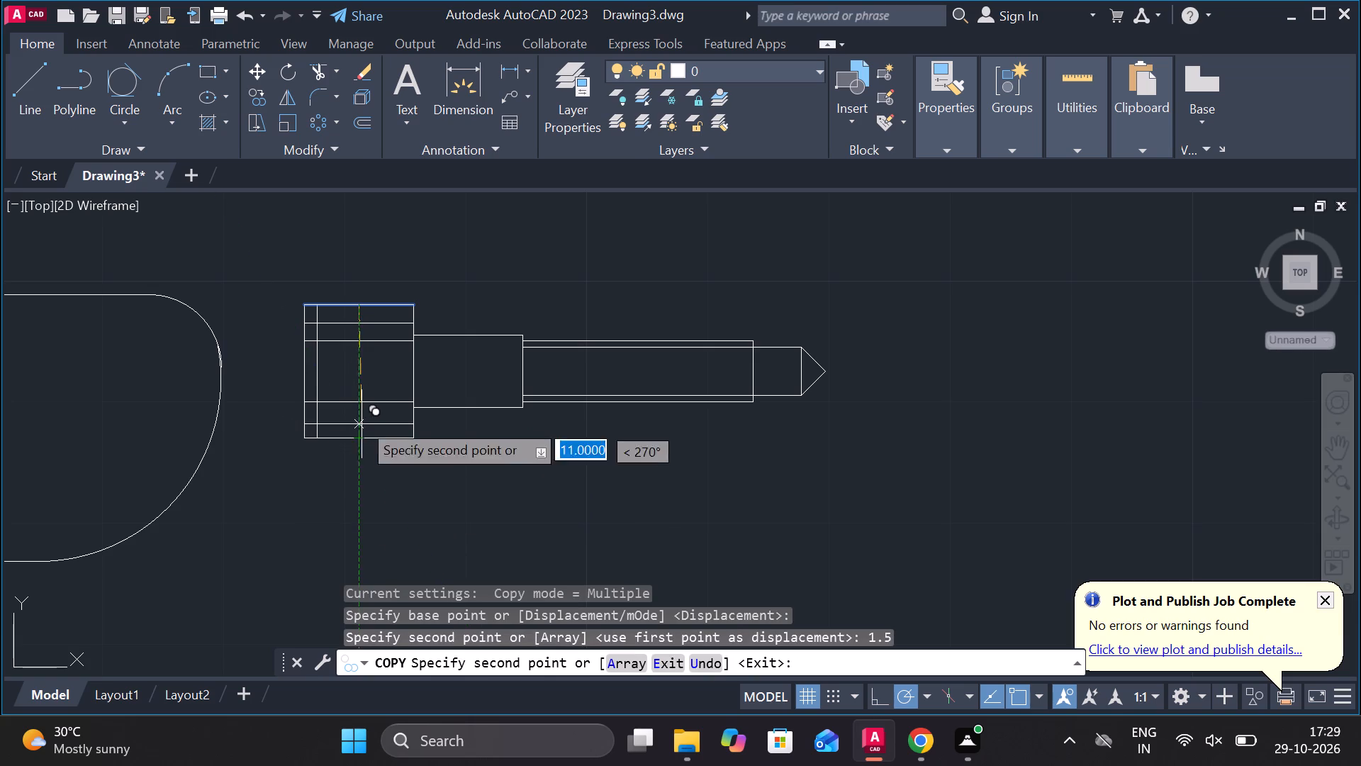
pyautogui.press('Escape')
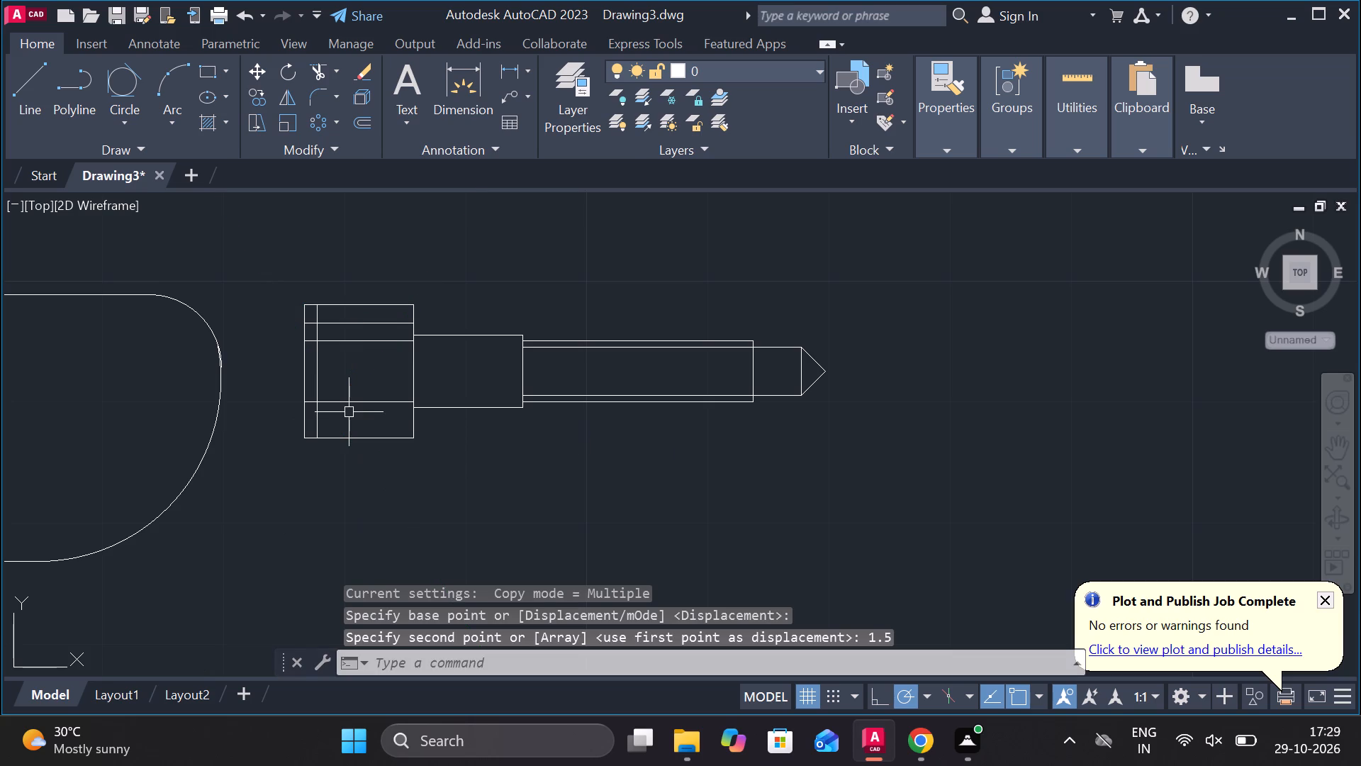
# Copy the bolt head's bottom edge 1.5 units straight up from its midpoint.
pyautogui.click(370, 439)
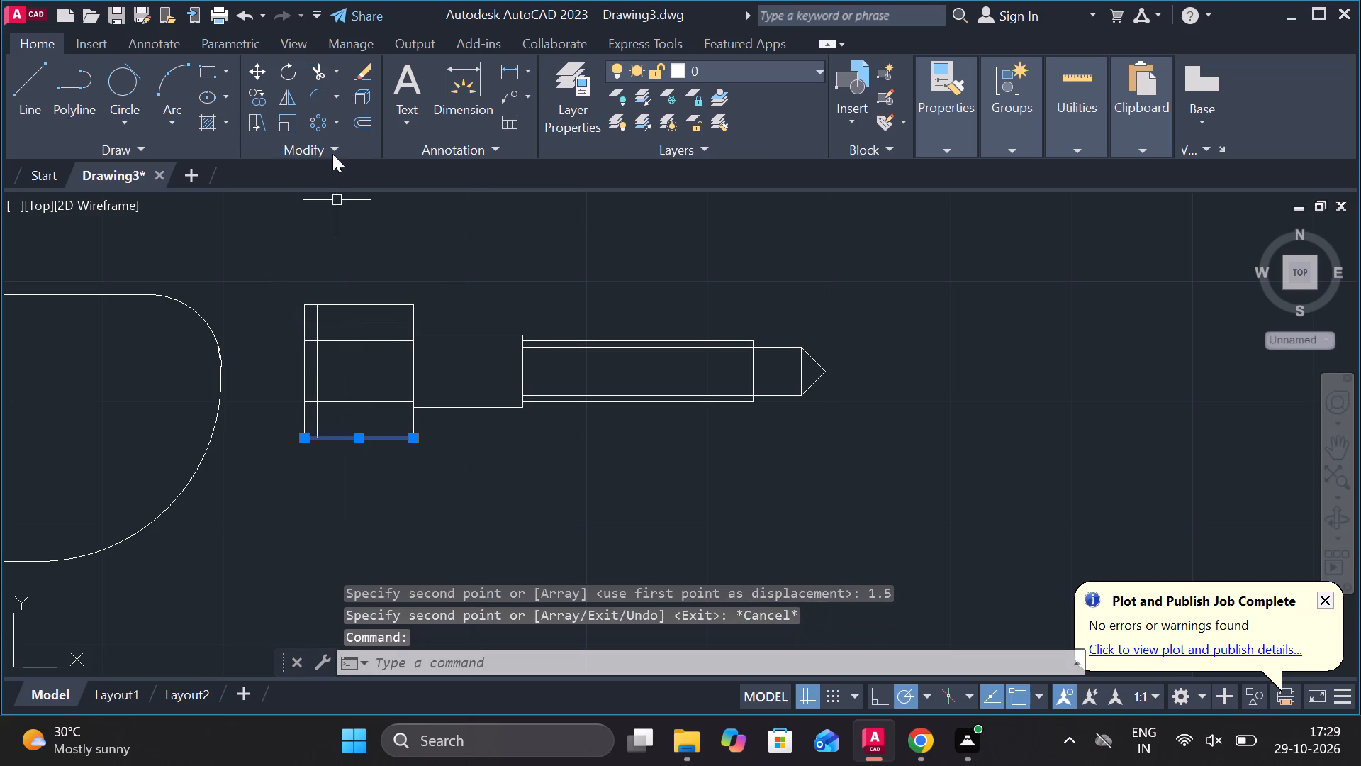
pyautogui.click(262, 95)
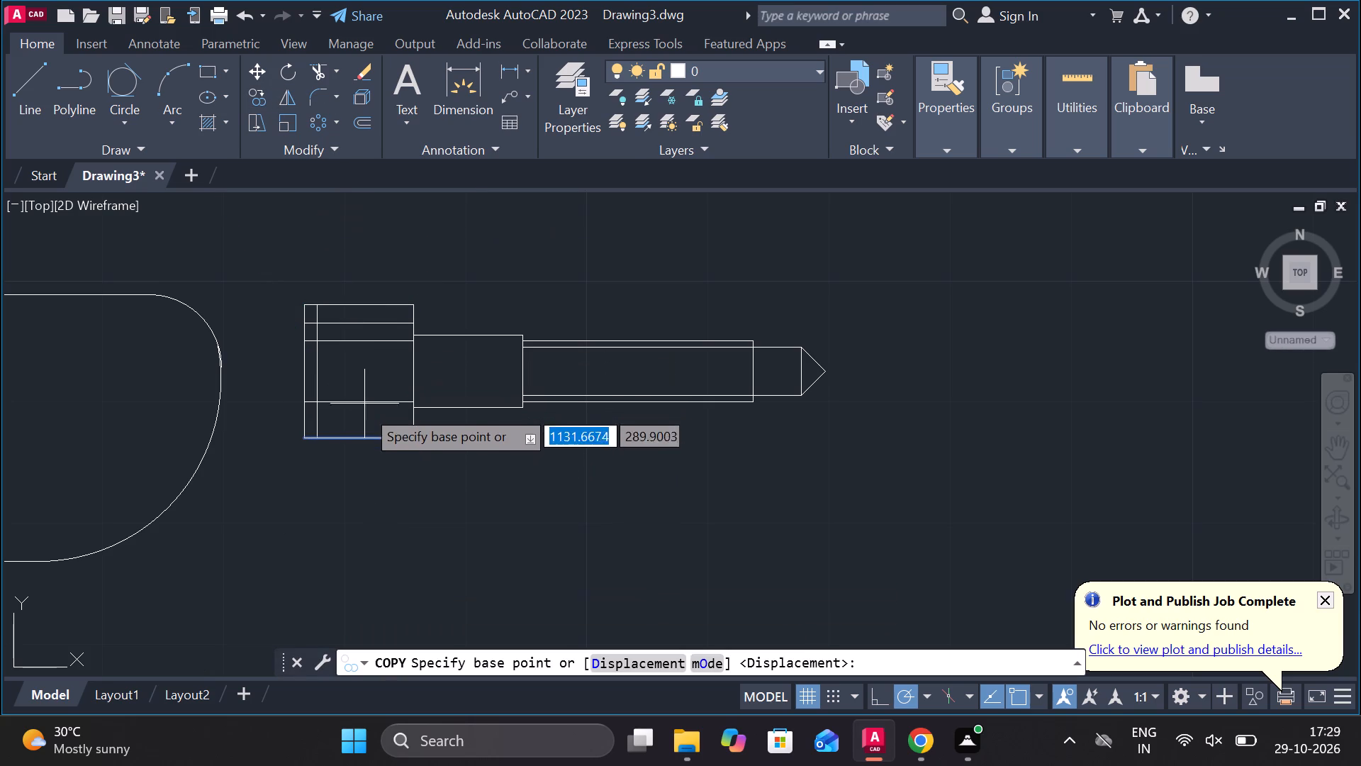
pyautogui.click(359, 436)
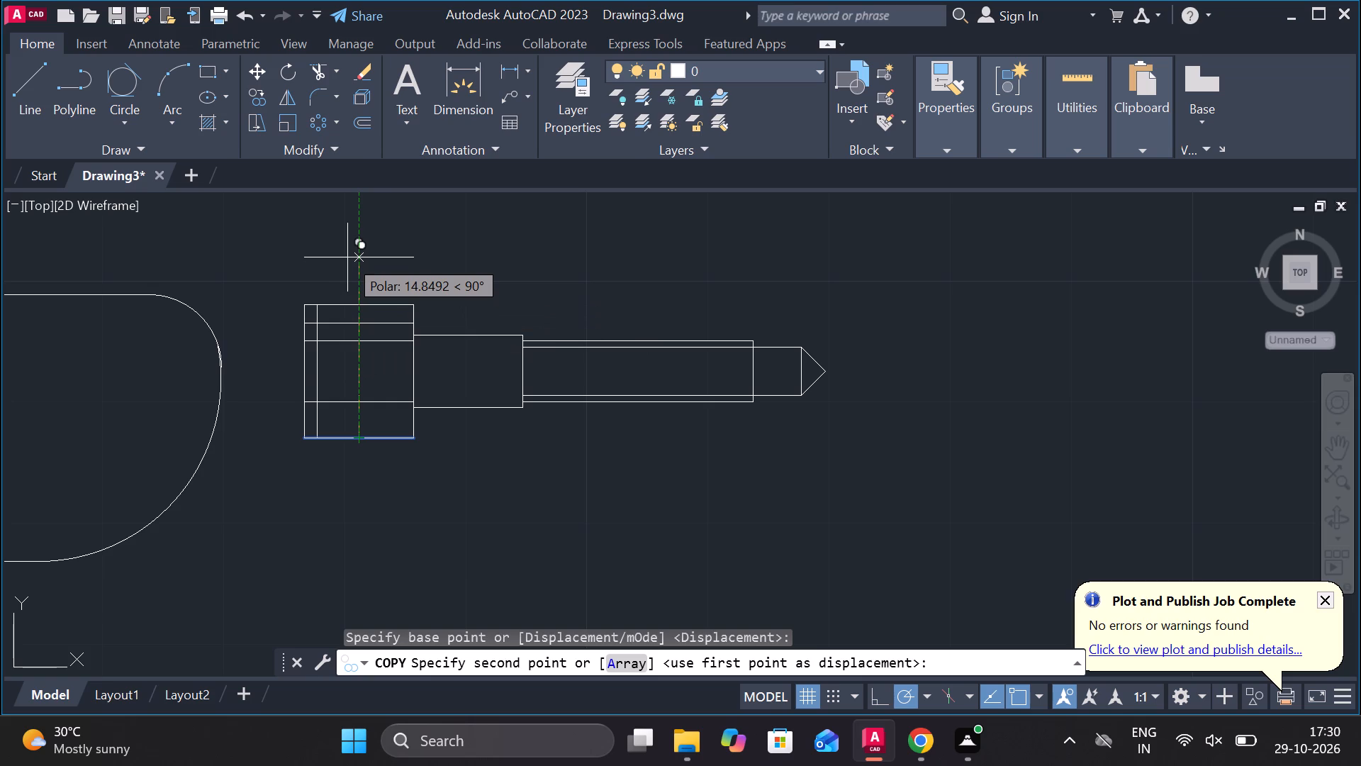
pyautogui.press('1')
pyautogui.write('.5')
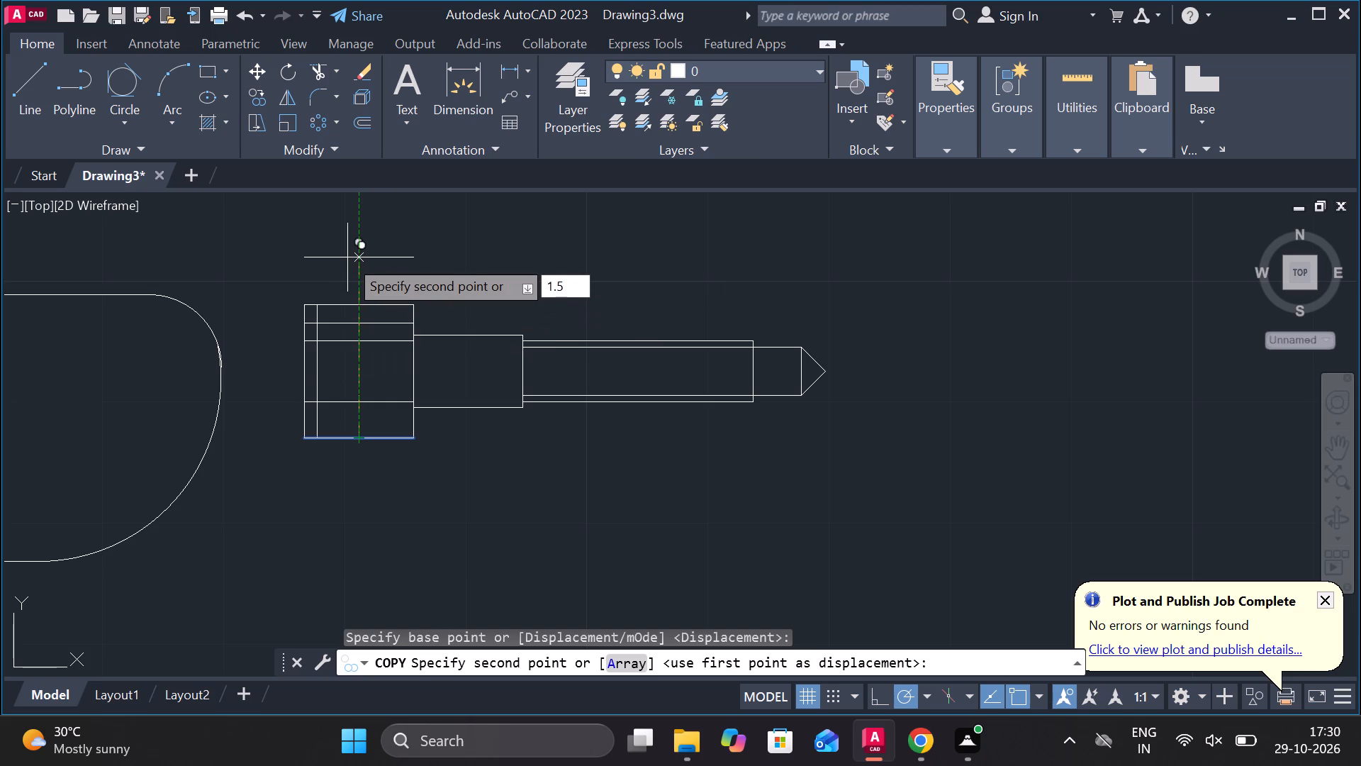
pyautogui.press('Return')
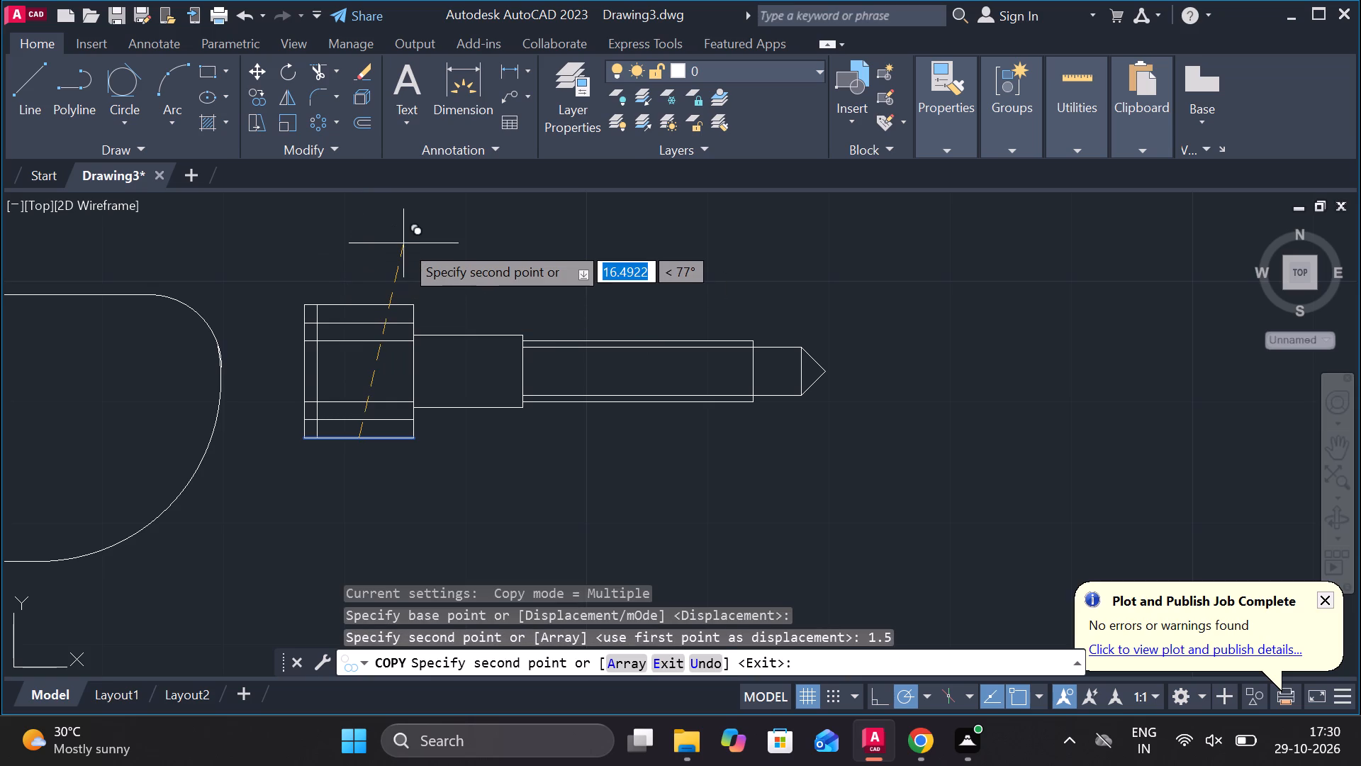
pyautogui.press('Escape')
# Draw a three-point chamfer arc across the bolt head's lower face, from the inner vertical line's bottom end through the left edge.
pyautogui.scroll(2, 322, 326)
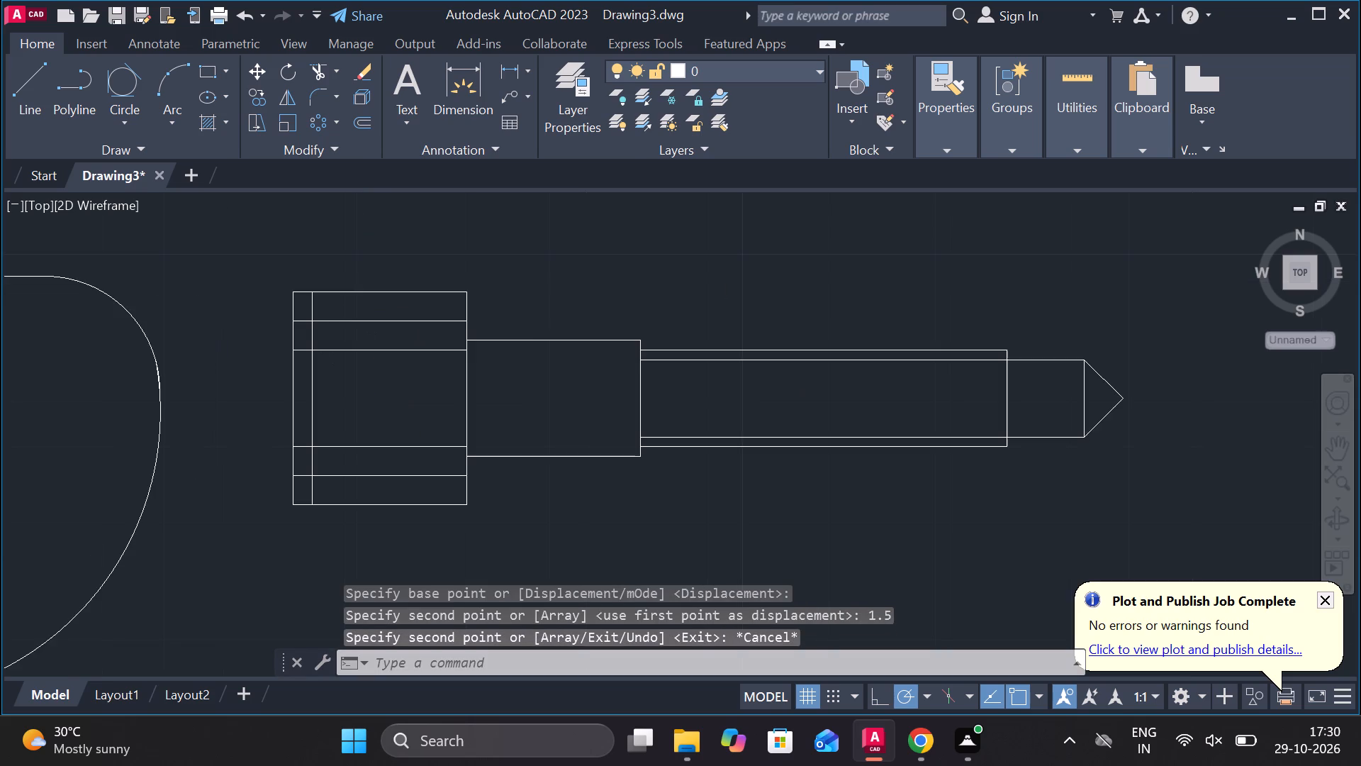
pyautogui.click(180, 77)
pyautogui.click(301, 609)
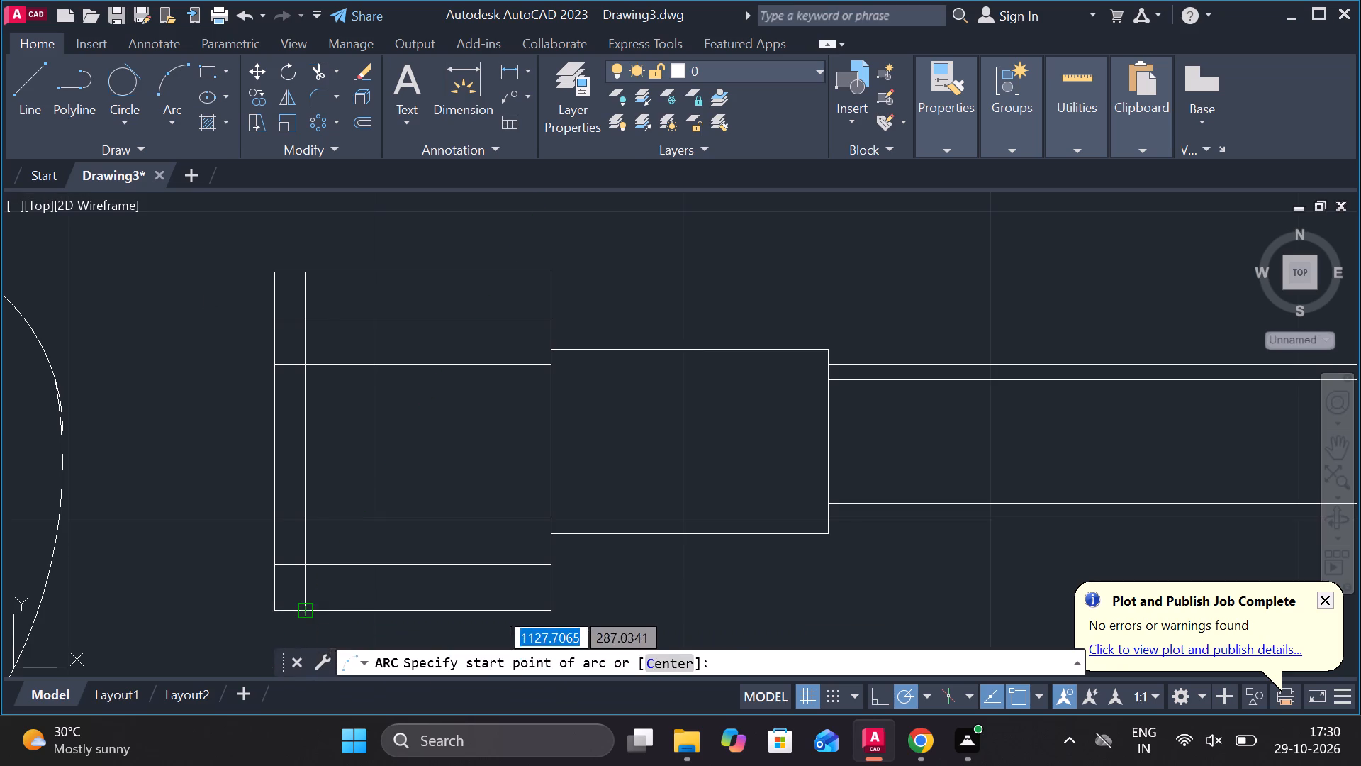
pyautogui.click(271, 565)
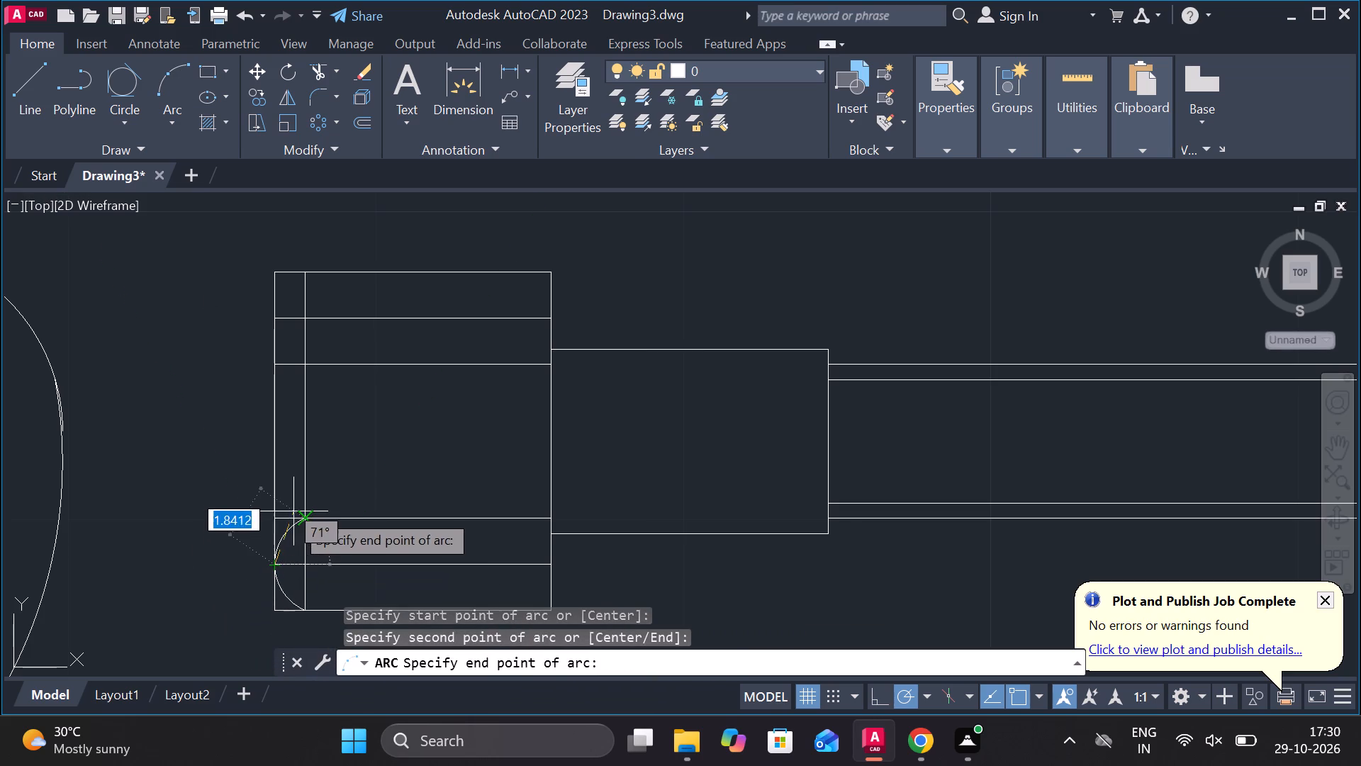
pyautogui.click(307, 520)
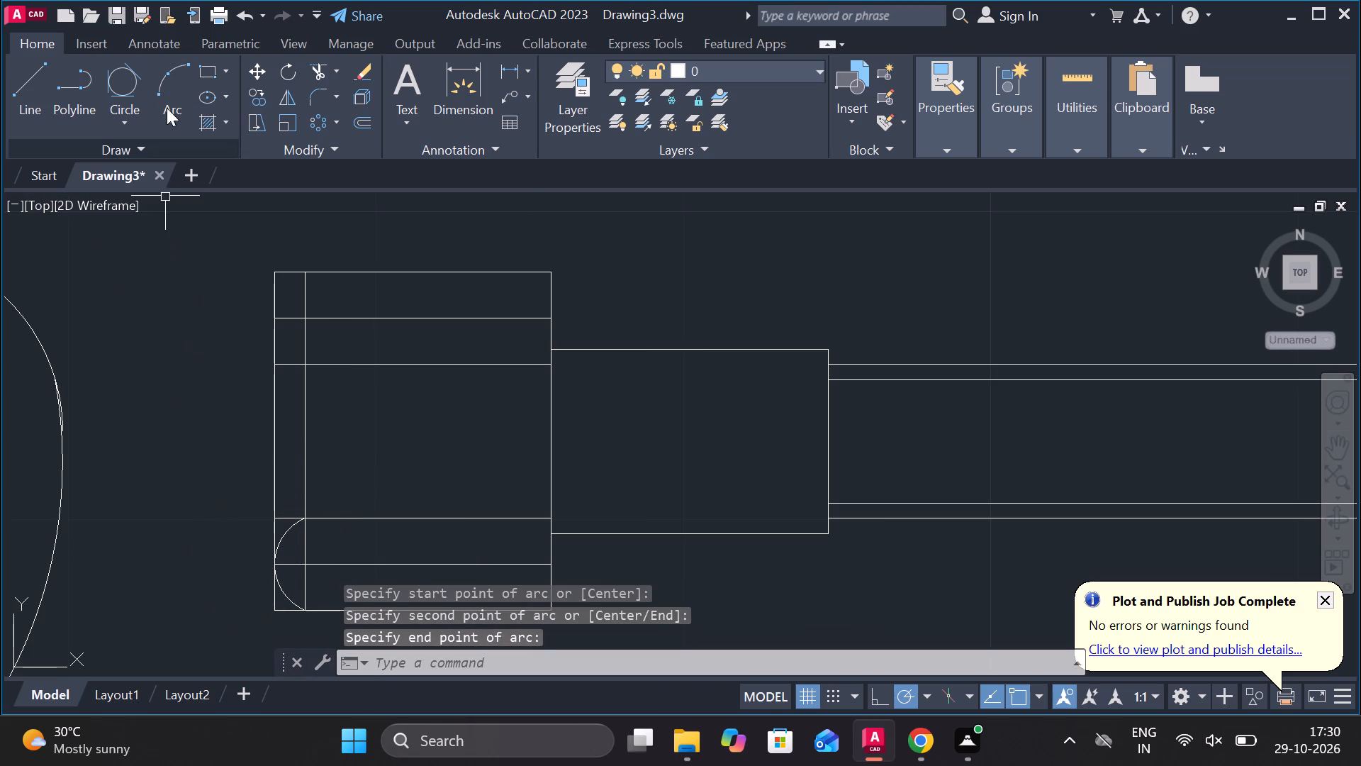
# Draw a three-point chamfer arc across the bolt head's middle face, ending on the inner vertical line and touching the left edge's midpoint.
pyautogui.click(176, 85)
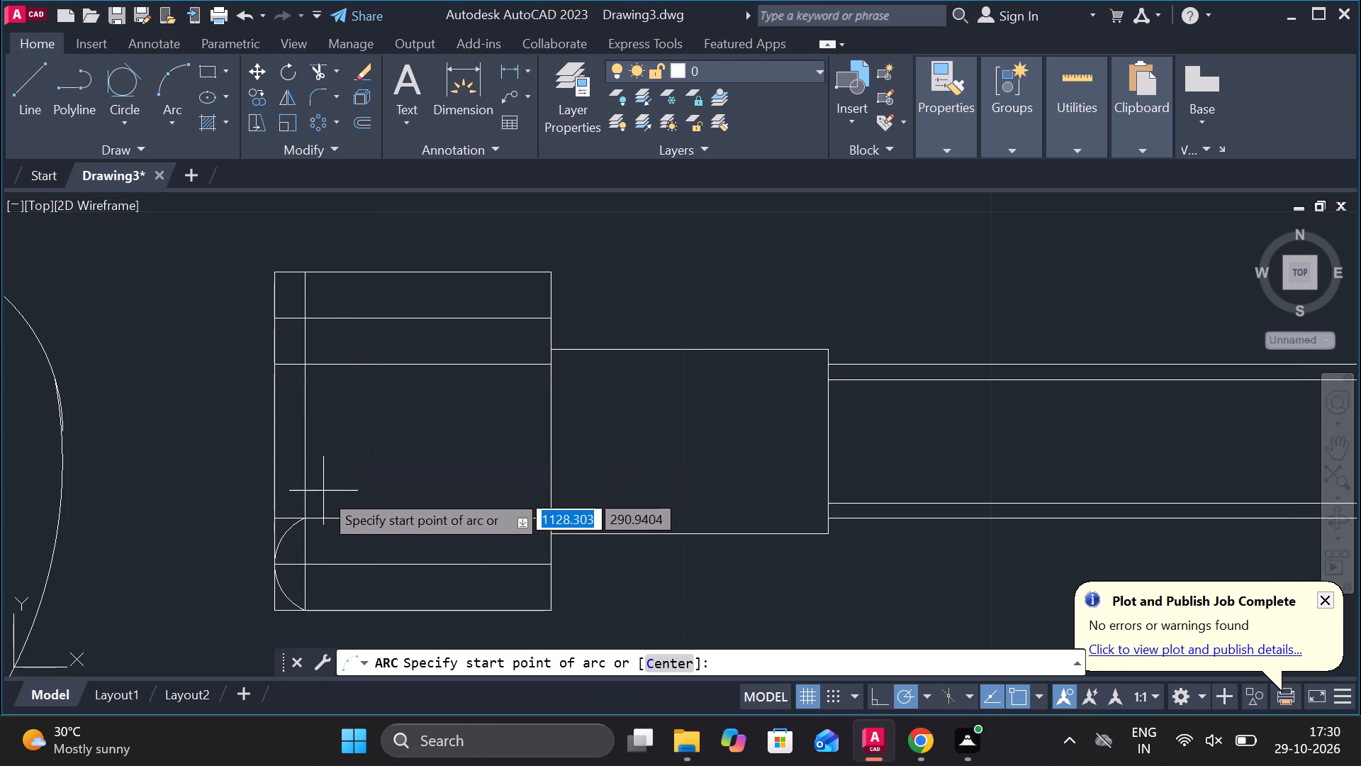
pyautogui.click(304, 523)
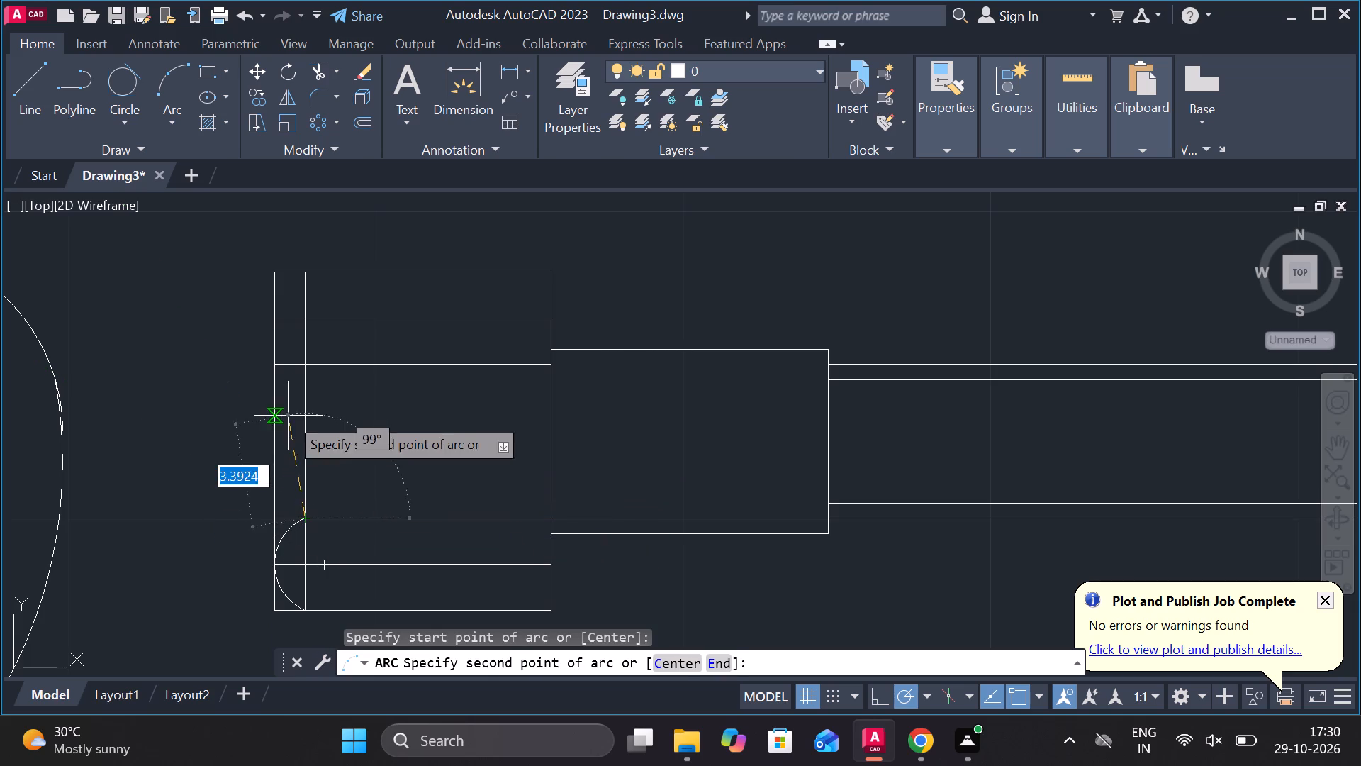
pyautogui.click(269, 440)
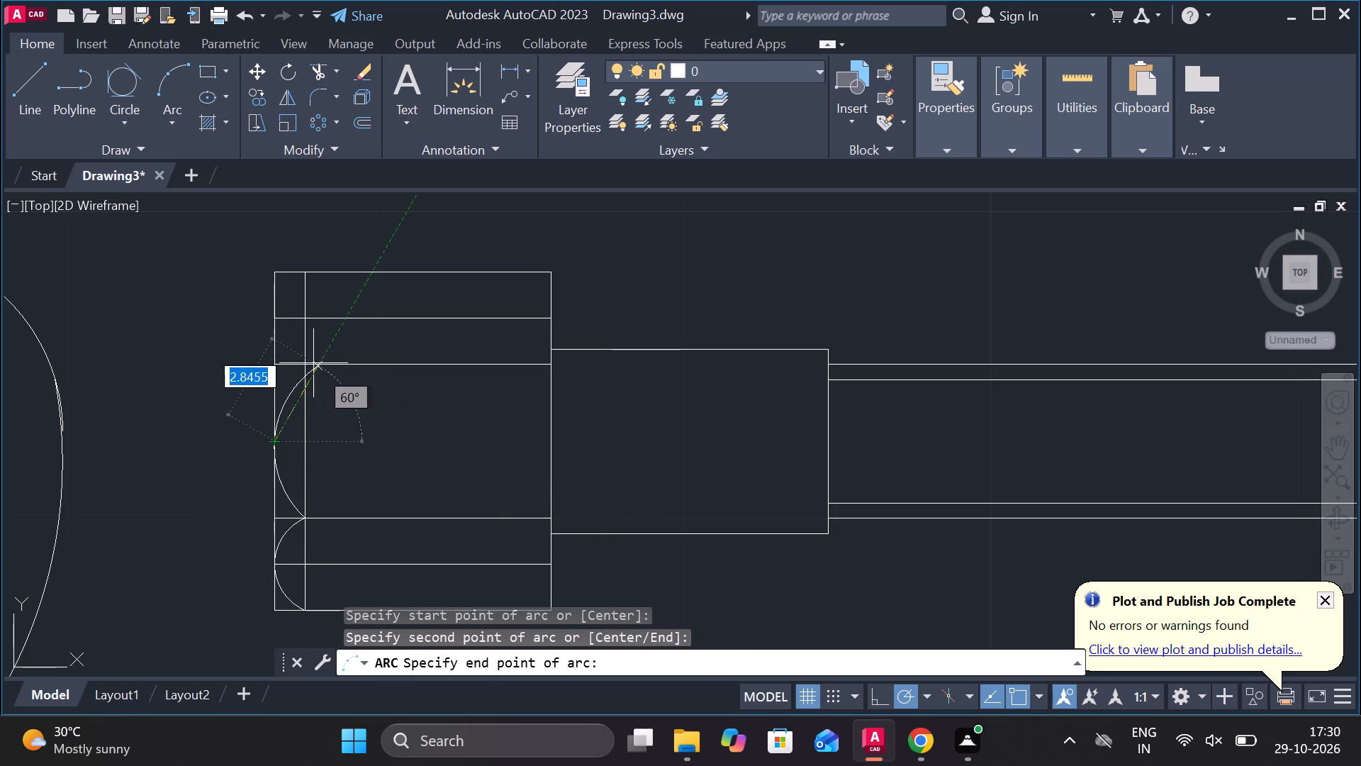
pyautogui.click(305, 364)
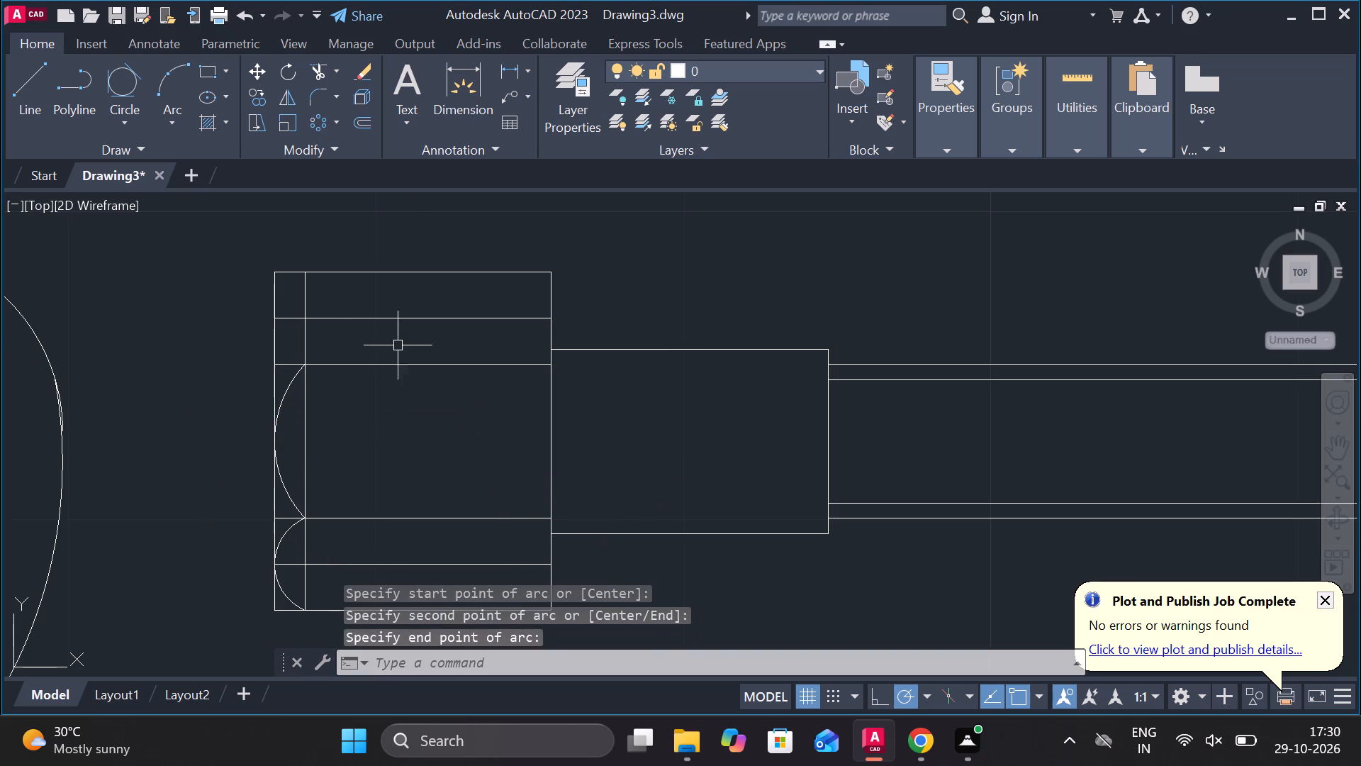
# Draw a three-point chamfer arc across the bolt head's upper face, through the left edge to the inner vertical line's top end.
pyautogui.click(183, 91)
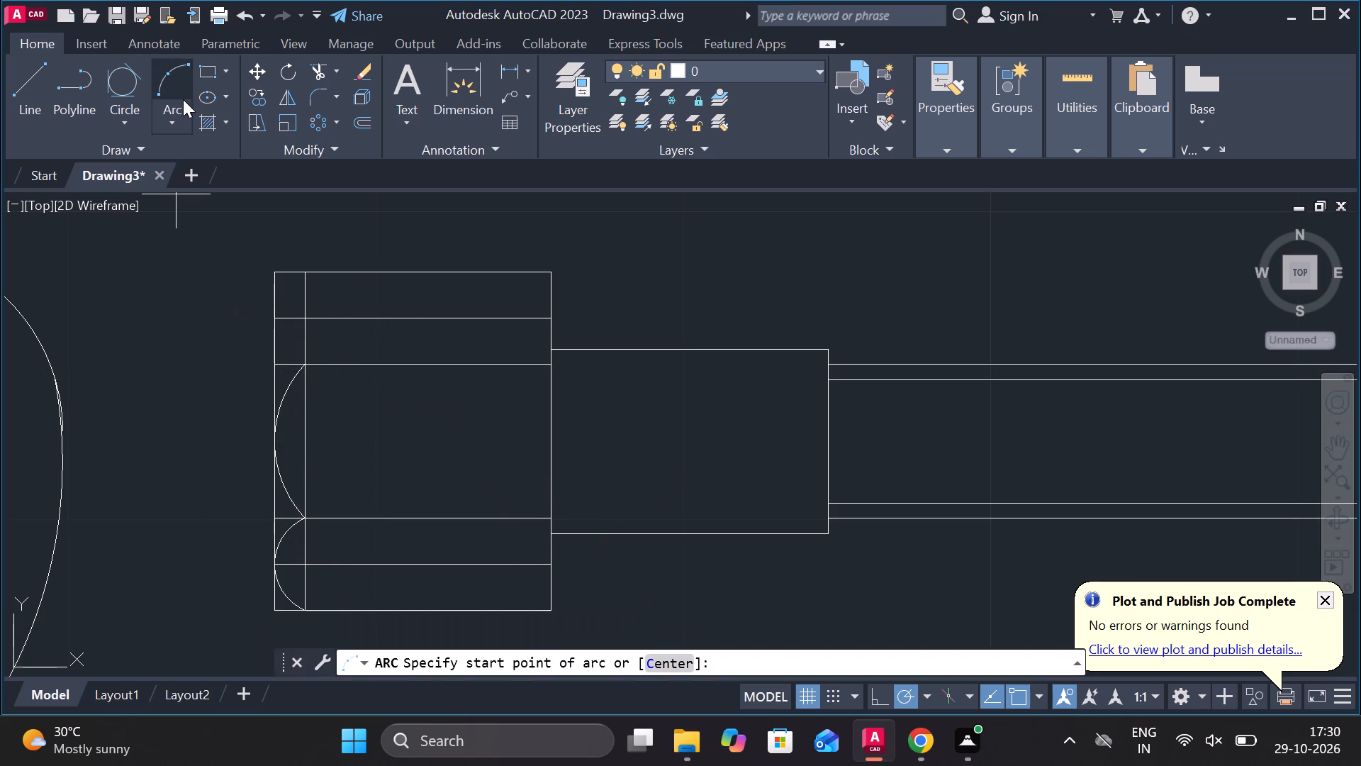
pyautogui.click(307, 363)
pyautogui.click(273, 320)
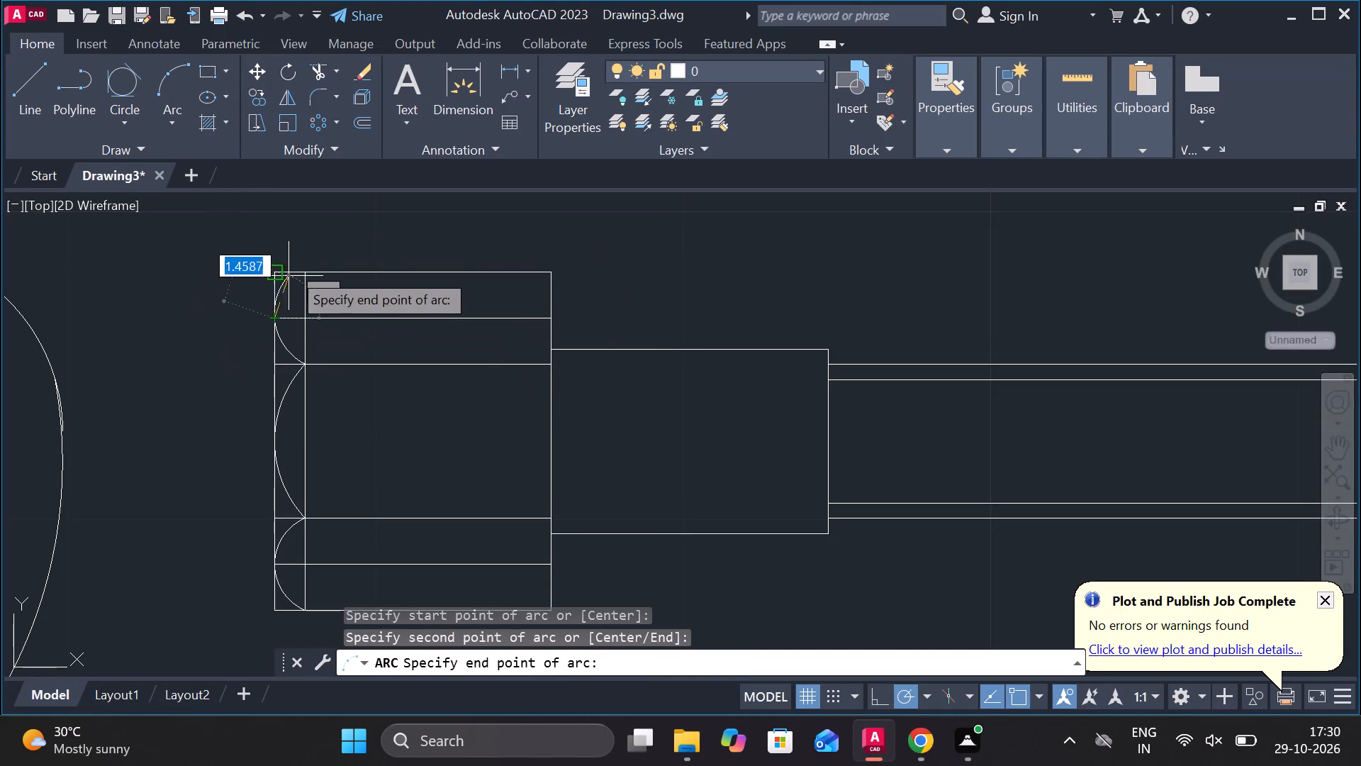
pyautogui.click(304, 277)
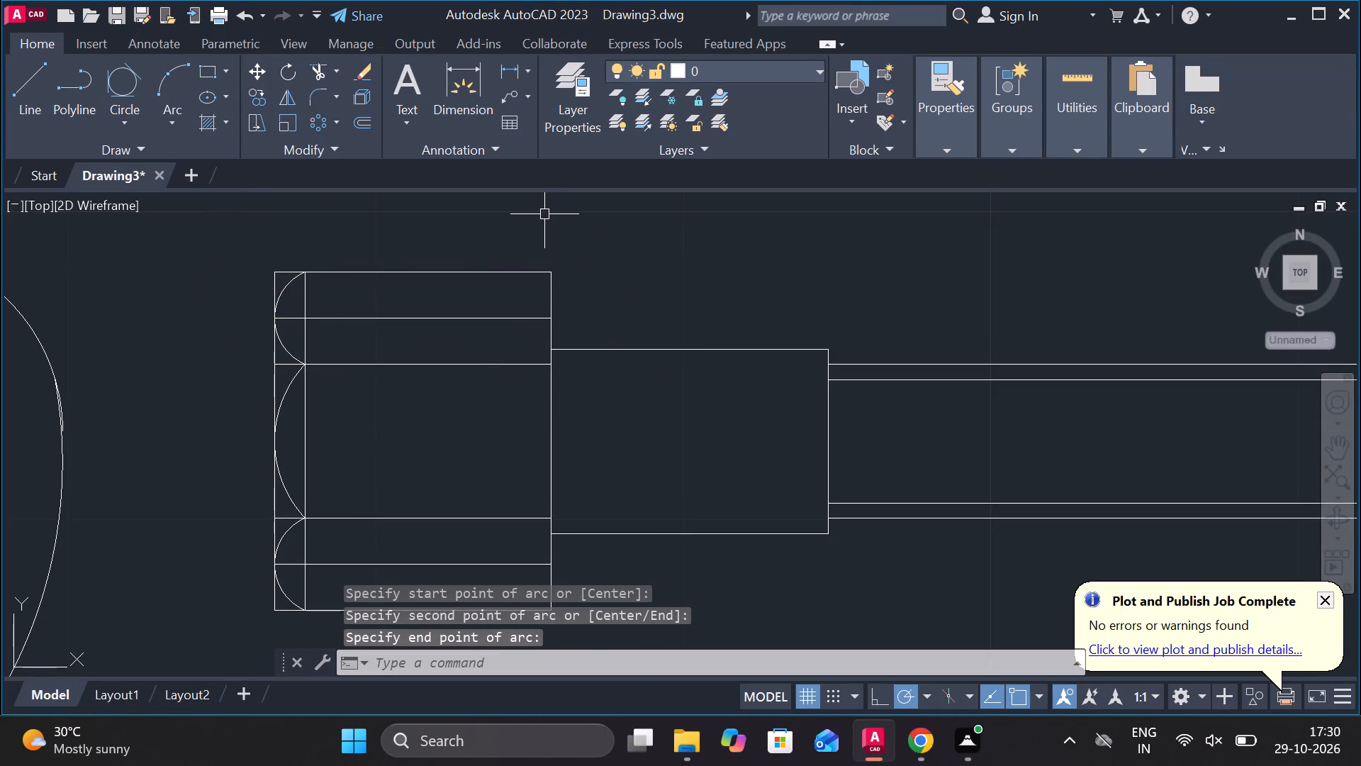
pyautogui.press('Escape')
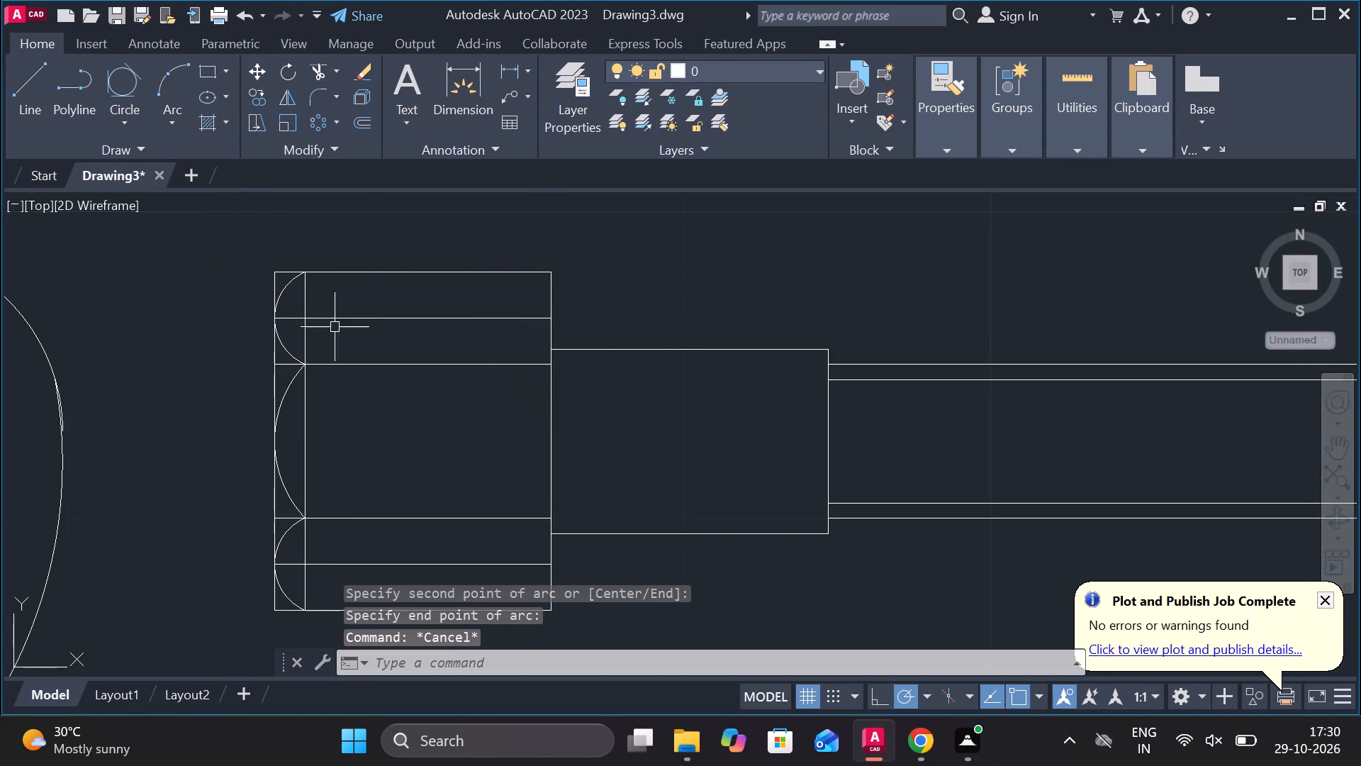
# Delete the two horizontal construction lines running through the middle of the bolt head's upper and lower faces.
pyautogui.scroll(1, 322, 309)
pyautogui.click(366, 323)
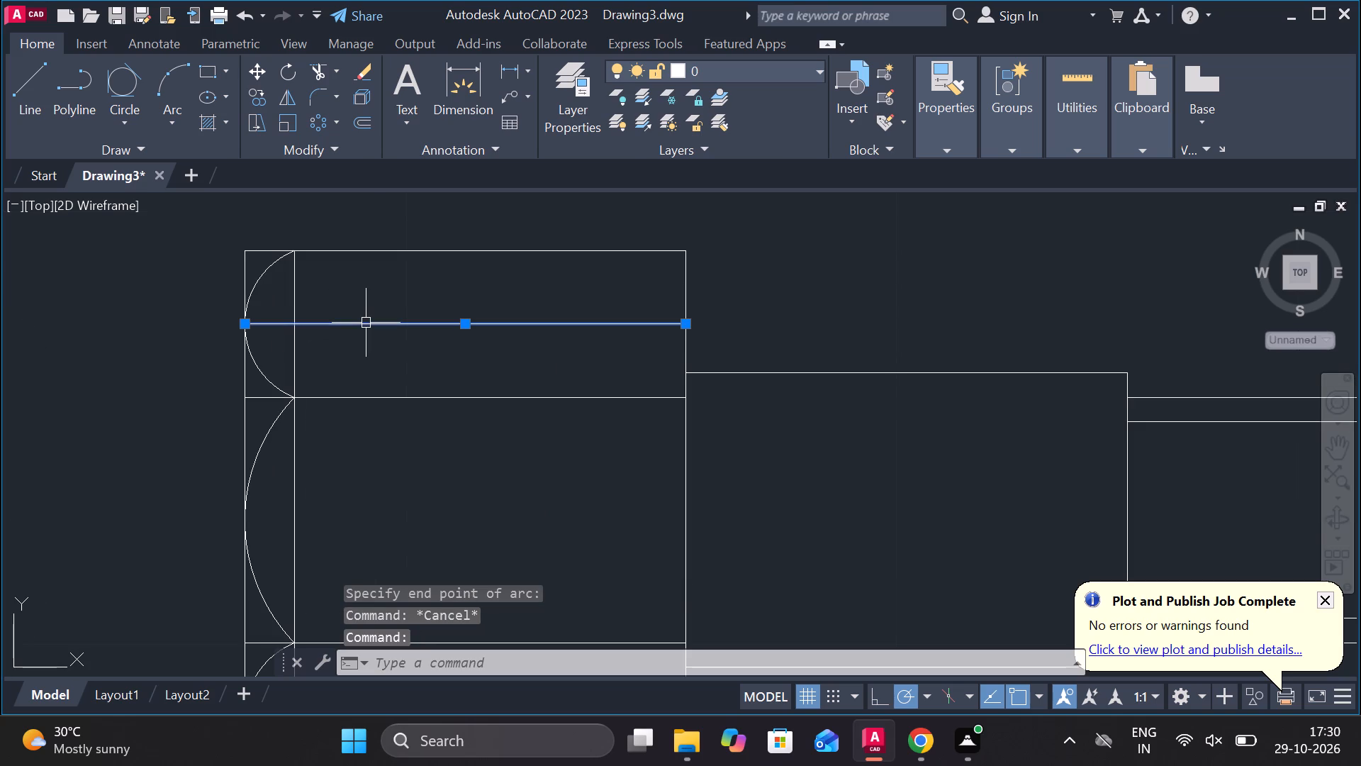
pyautogui.scroll(-2, 490, 455)
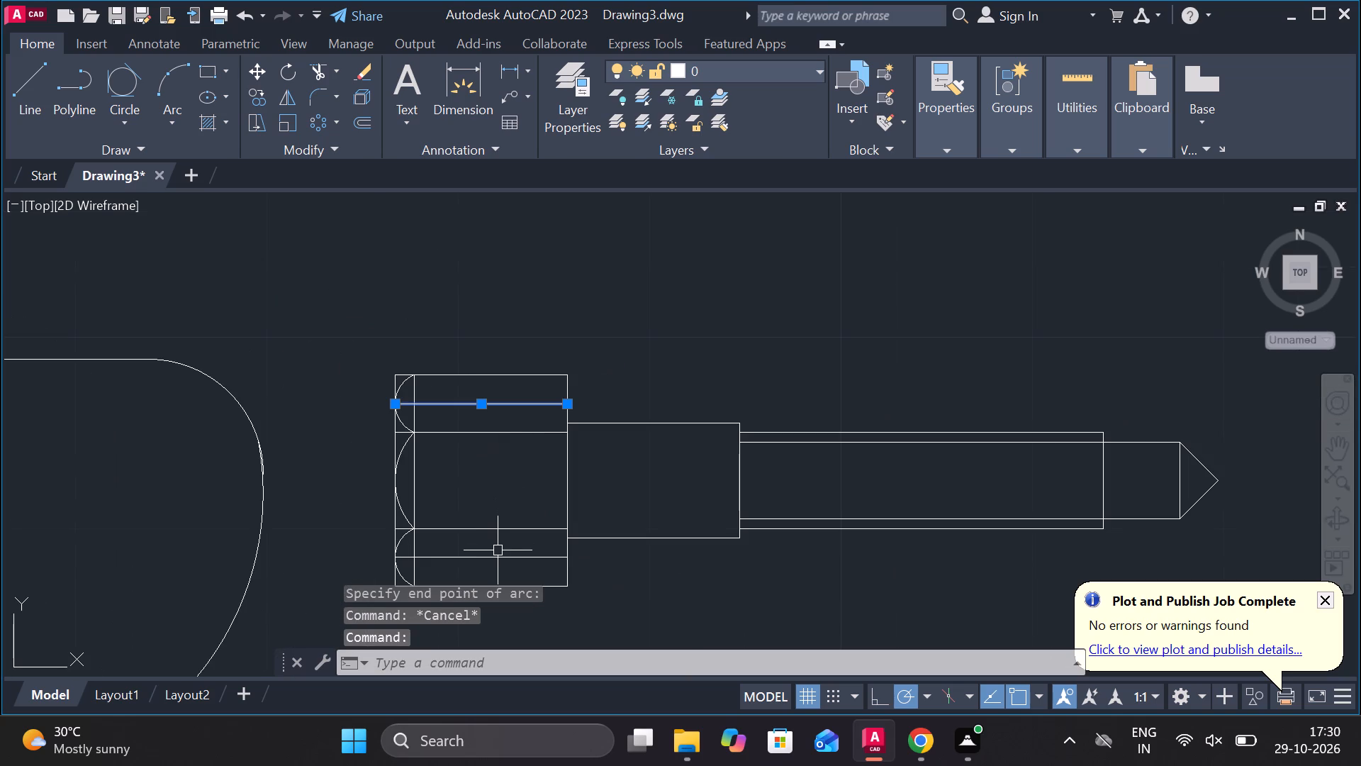
pyautogui.click(500, 559)
pyautogui.press('Delete')
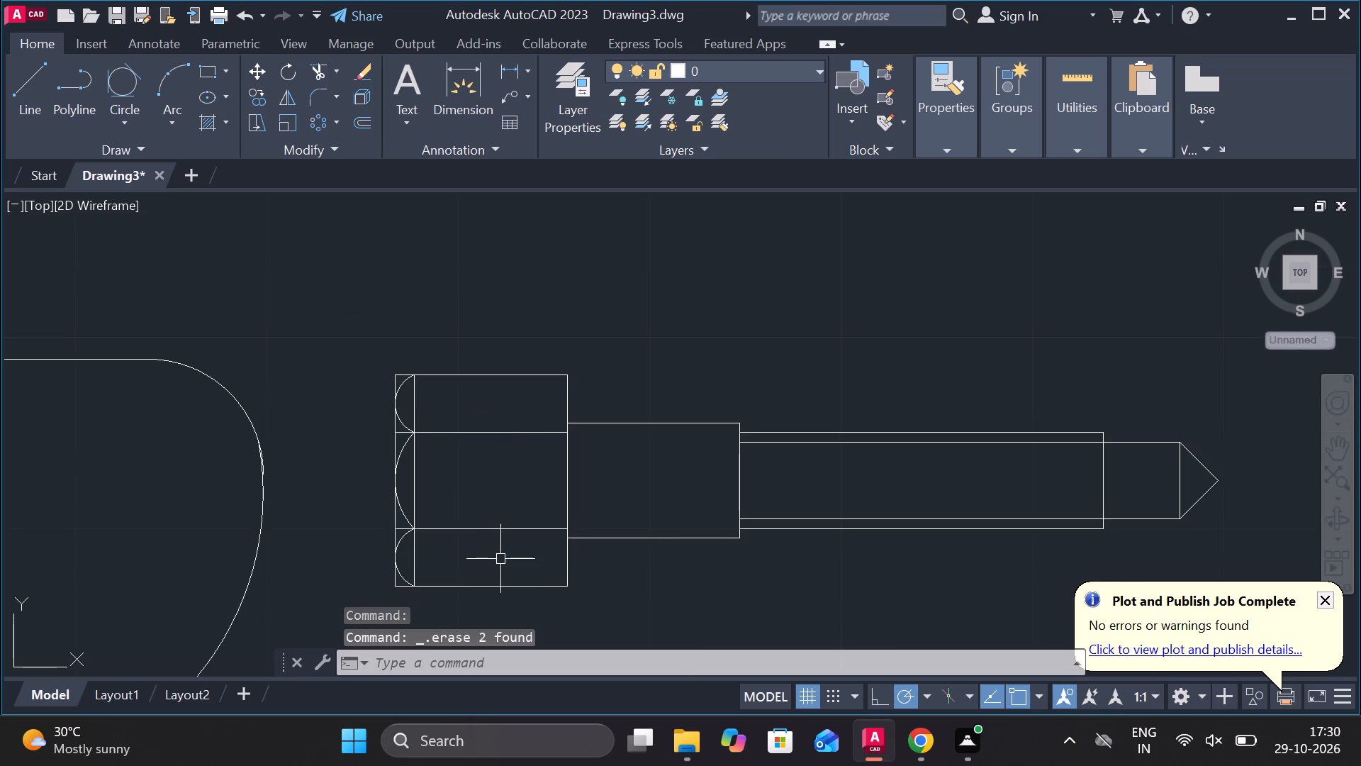
# Copy the bolt head's right vertical edge 3.5 units straight left from its midpoint.
pyautogui.scroll(-1, 490, 543)
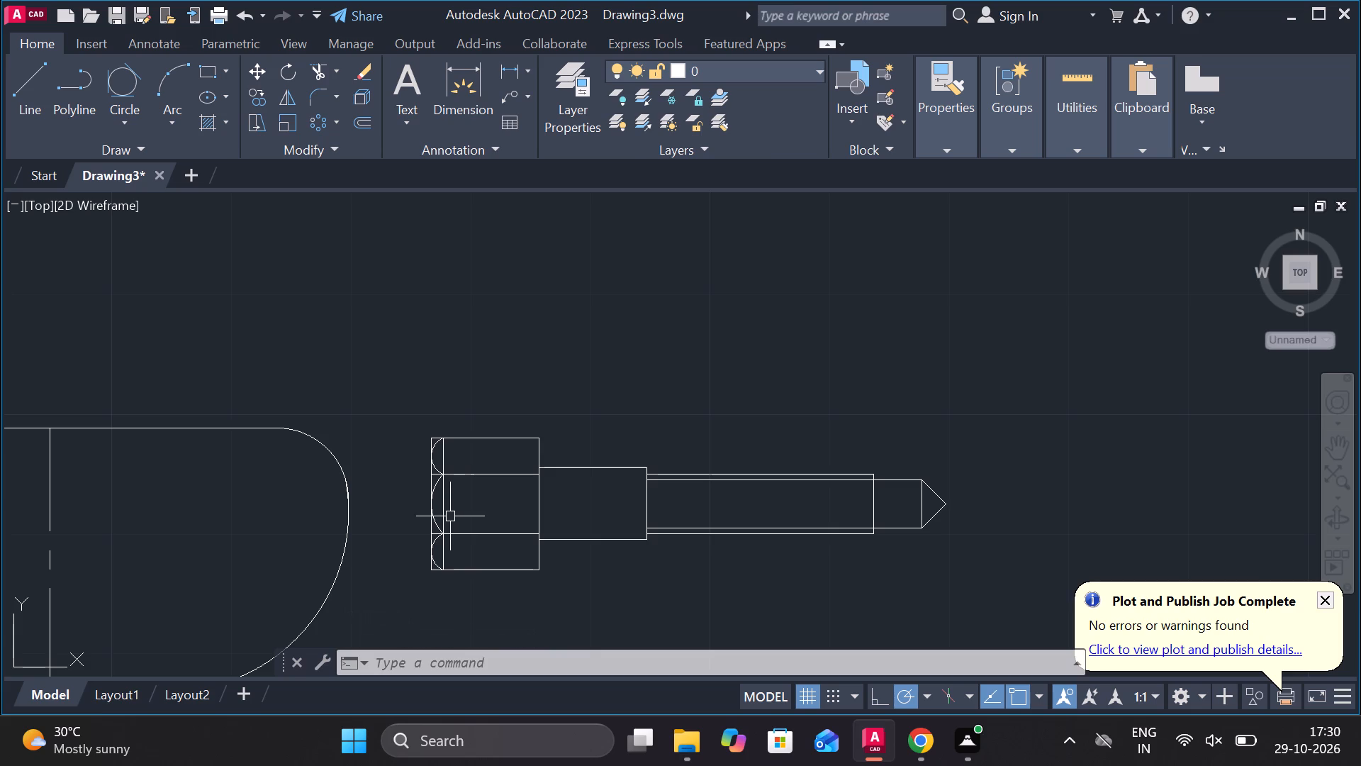
pyautogui.scroll(-2, 459, 364)
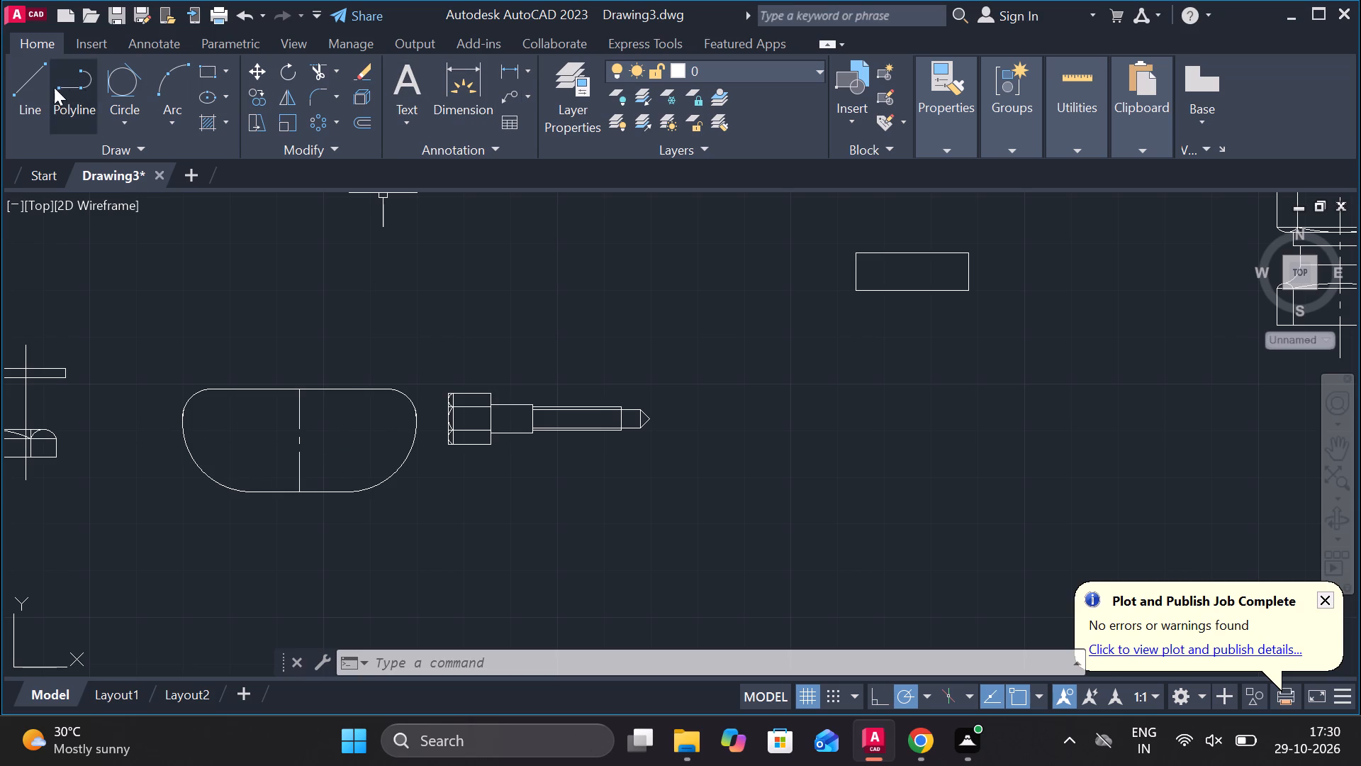
pyautogui.scroll(3, 445, 448)
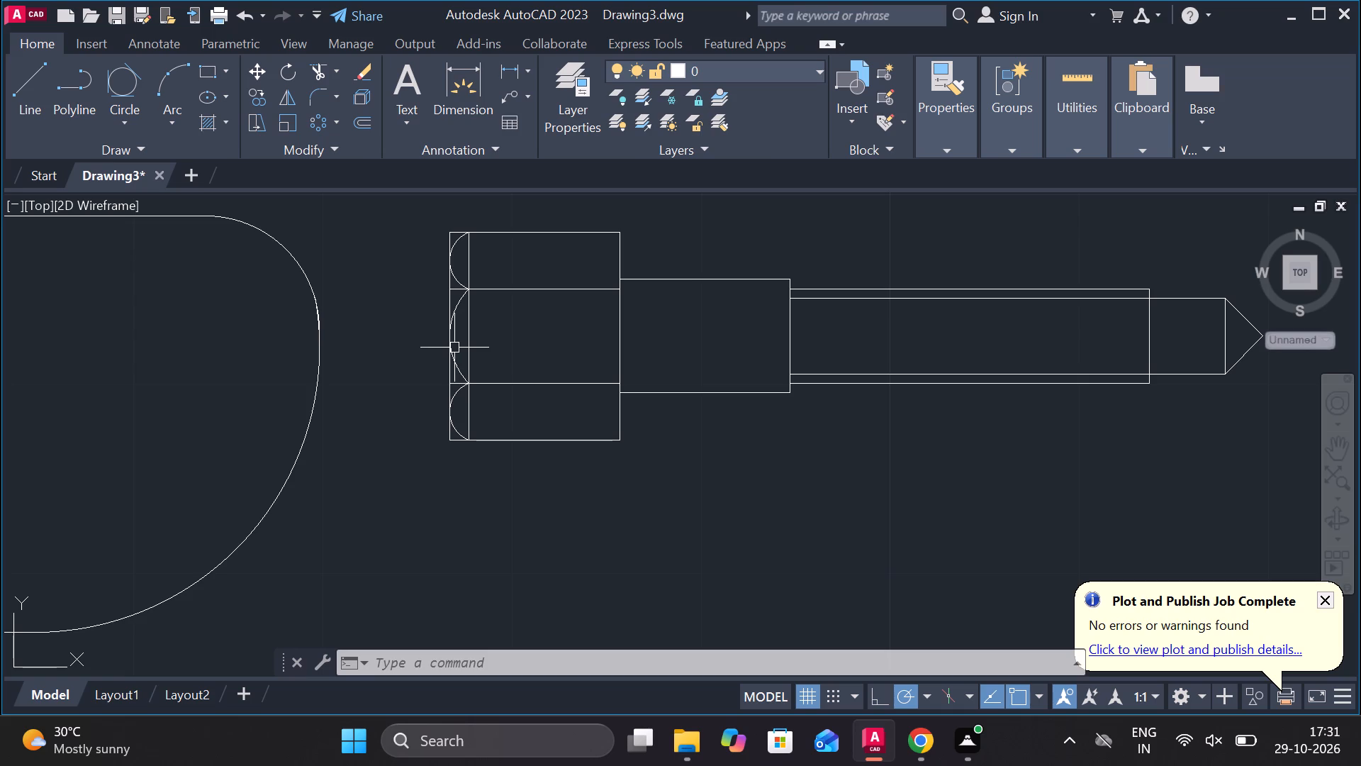
pyautogui.click(623, 344)
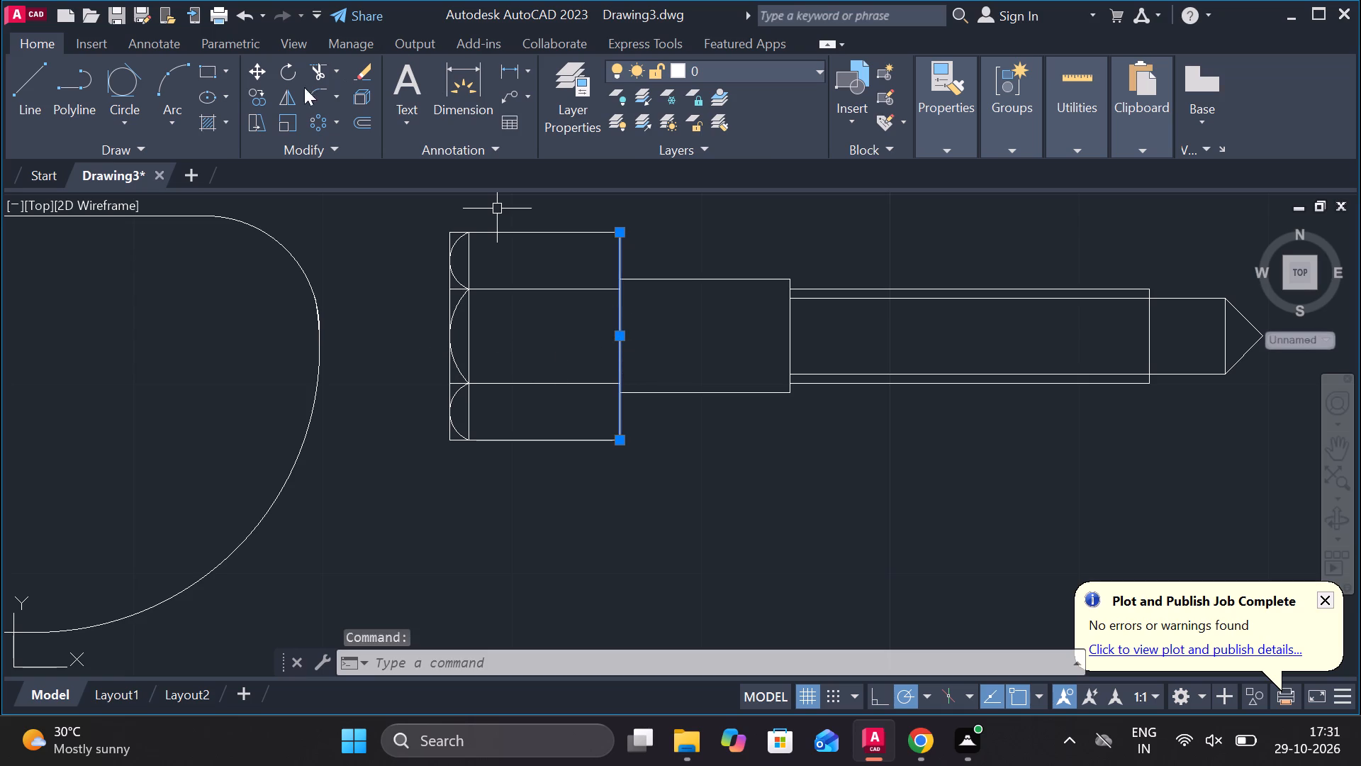
pyautogui.click(252, 97)
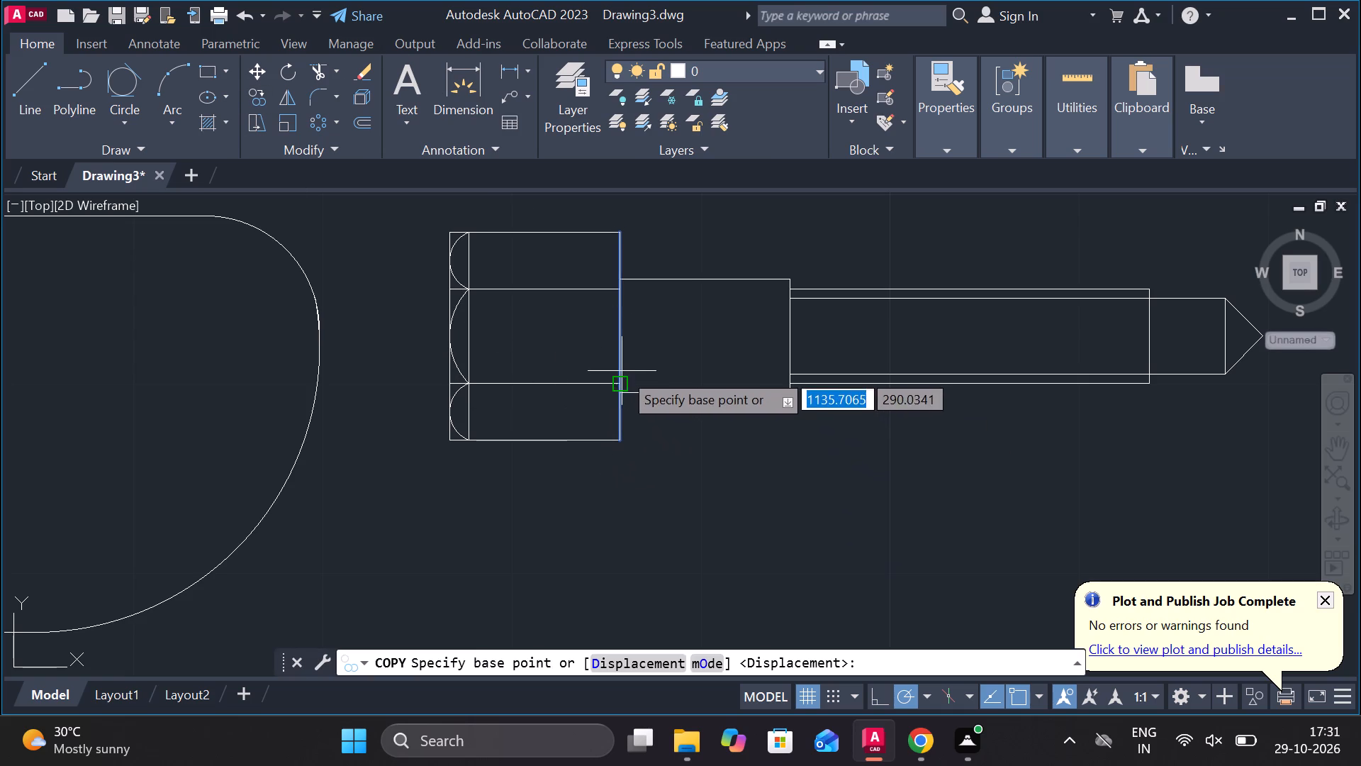
pyautogui.click(618, 333)
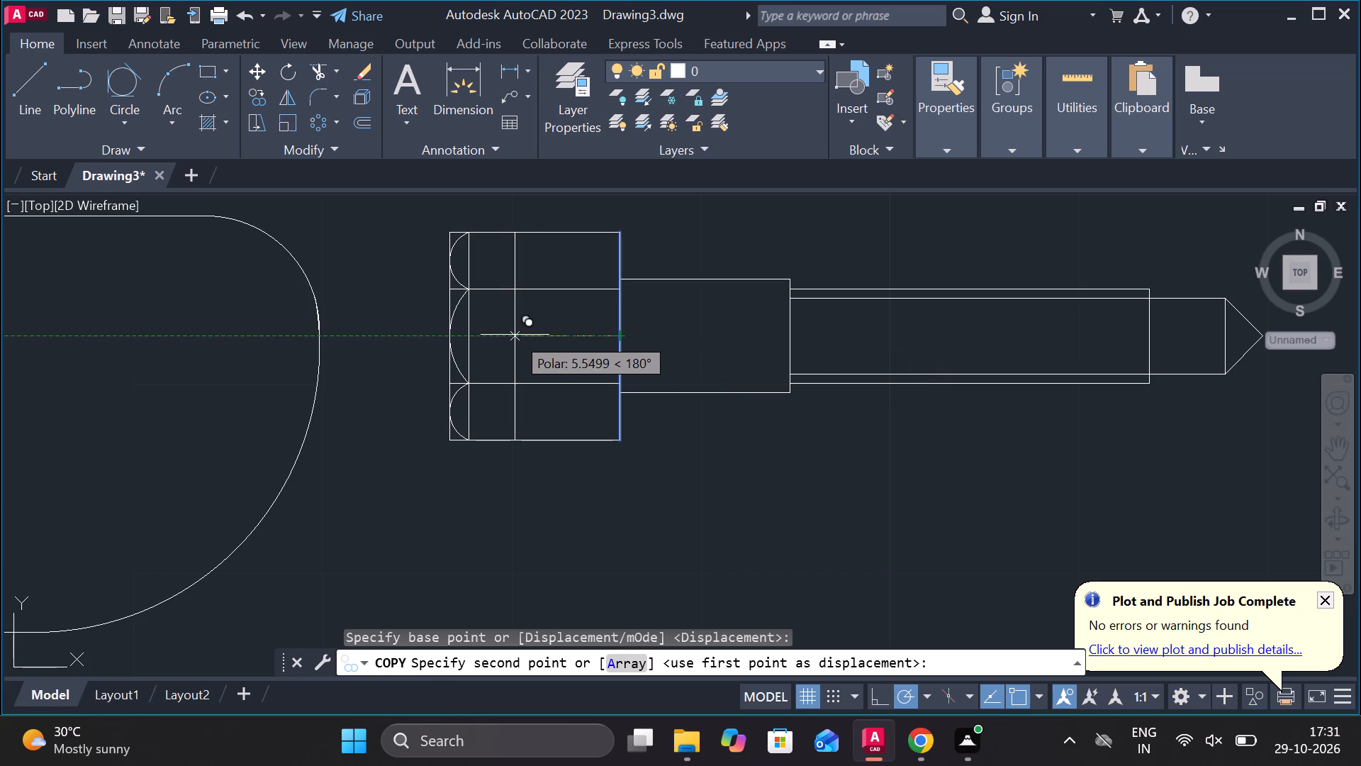
pyautogui.press('3')
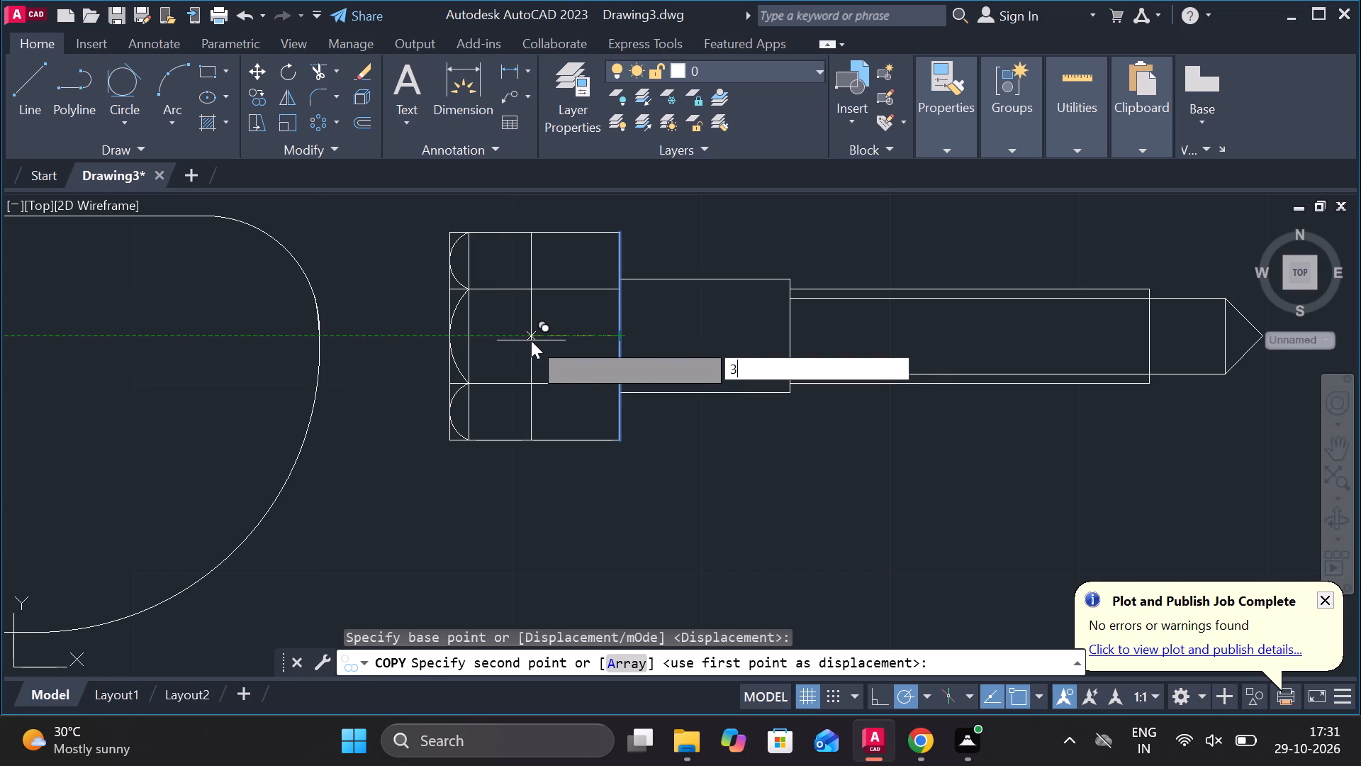
pyautogui.press('.')
pyautogui.press('5')
pyautogui.press('Return')
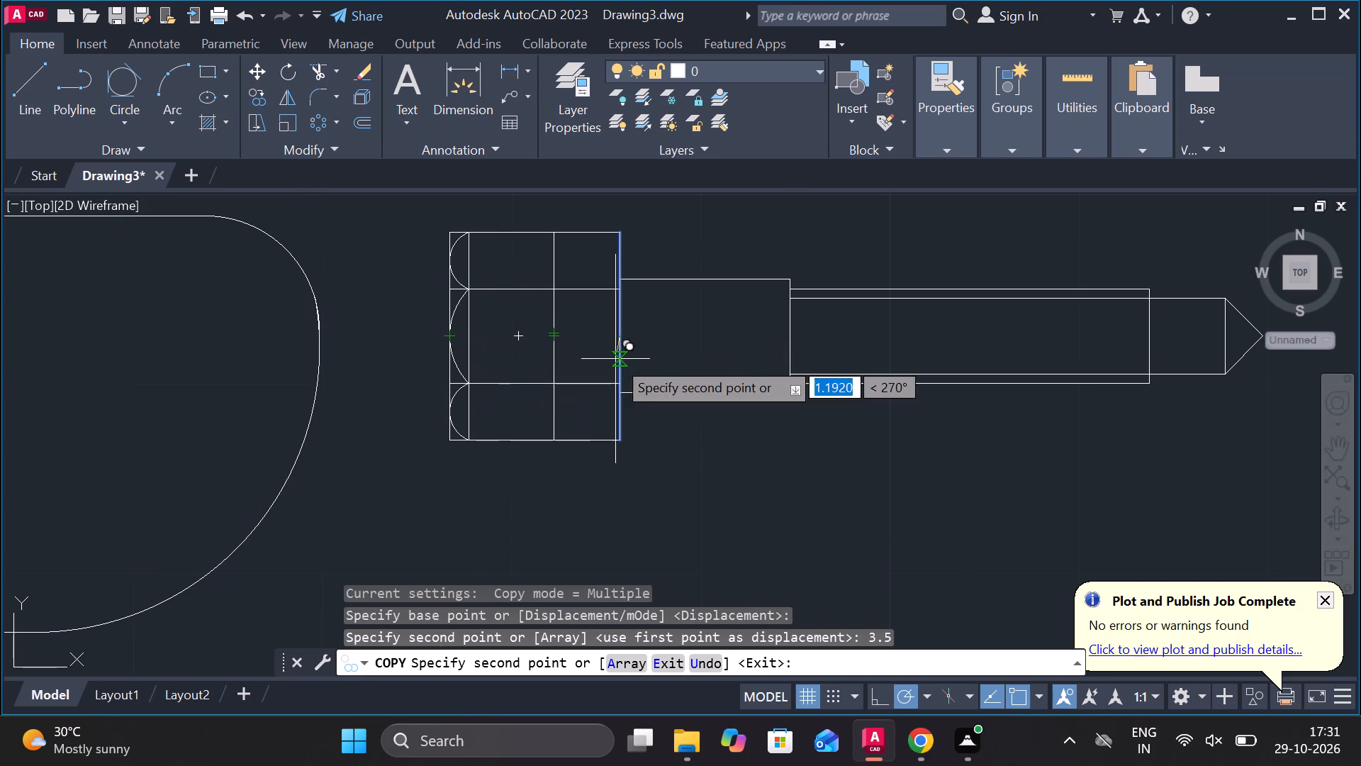
pyautogui.press('Escape')
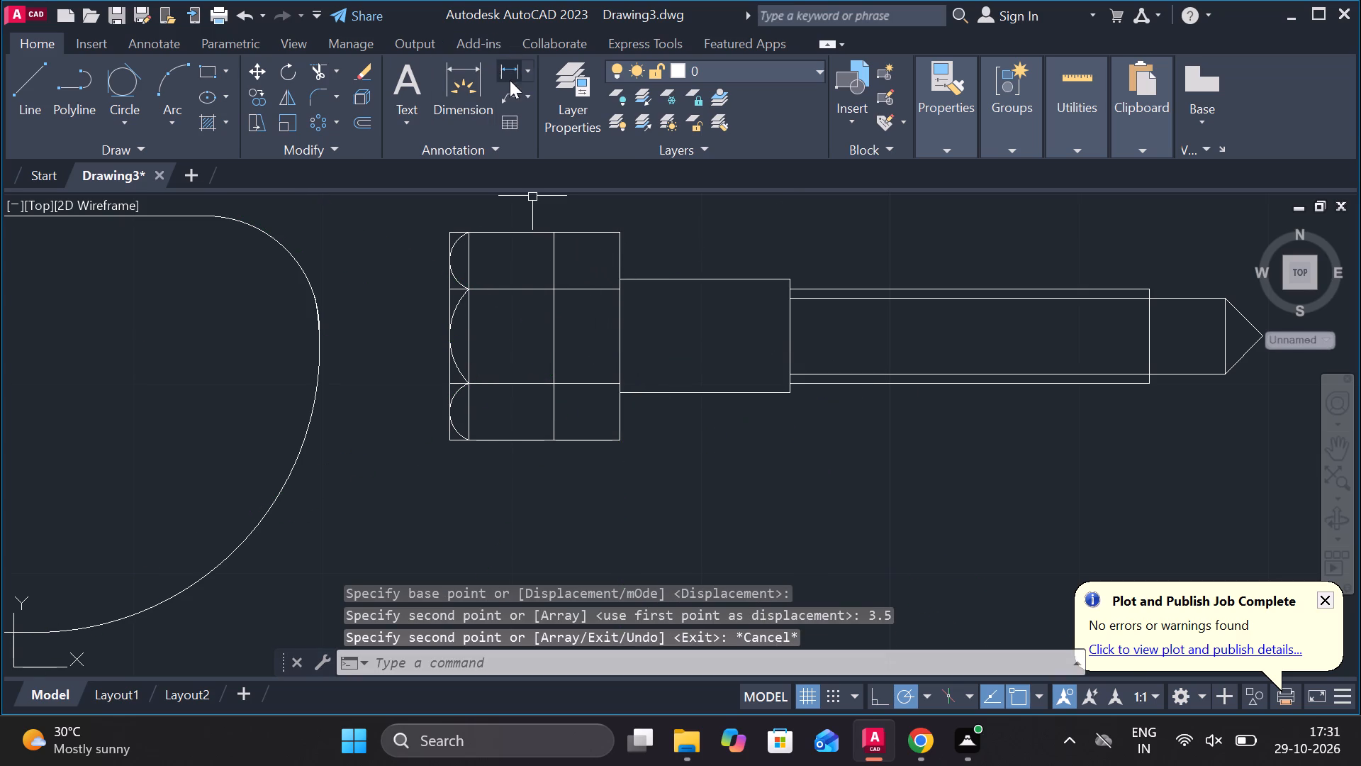
# Measure the bolt head's overall length along its top edge with a linear dimension, without placing it.
pyautogui.click(509, 64)
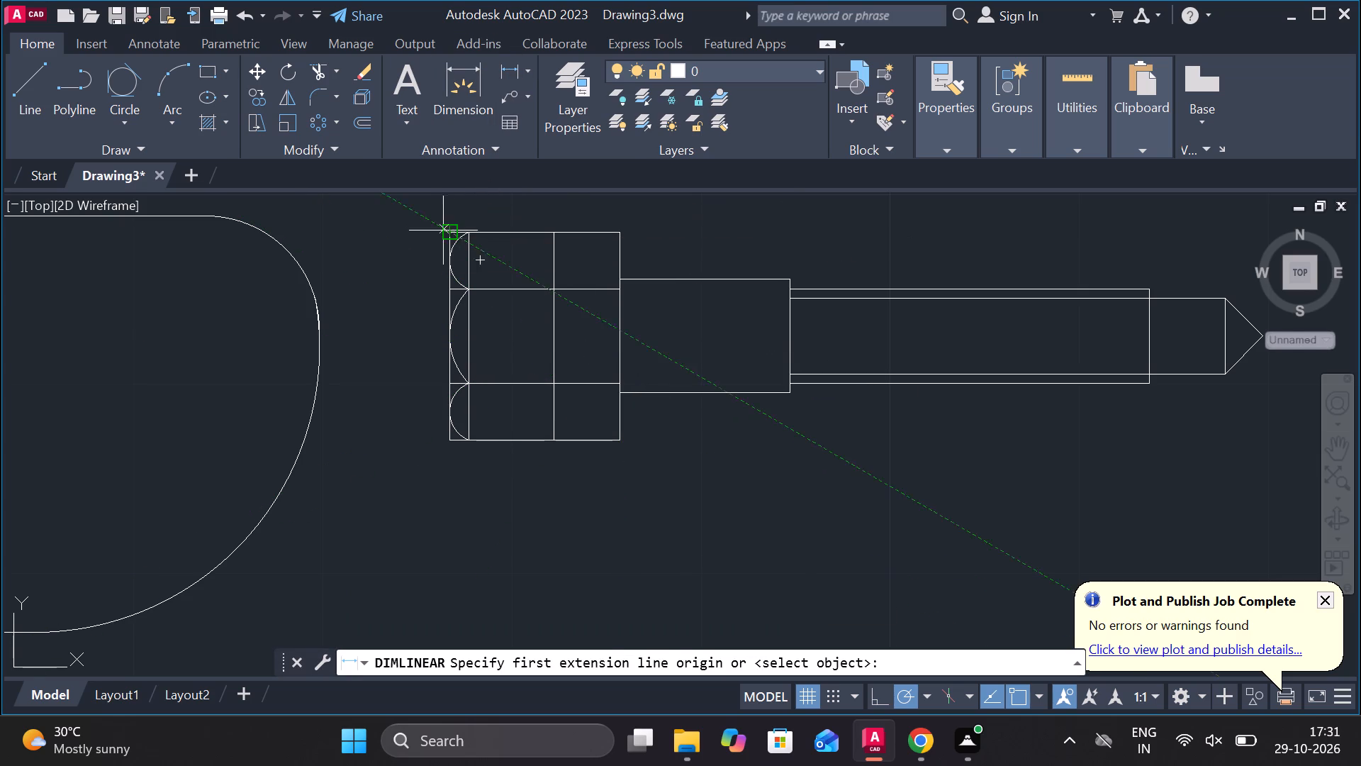
pyautogui.click(443, 231)
pyautogui.click(620, 231)
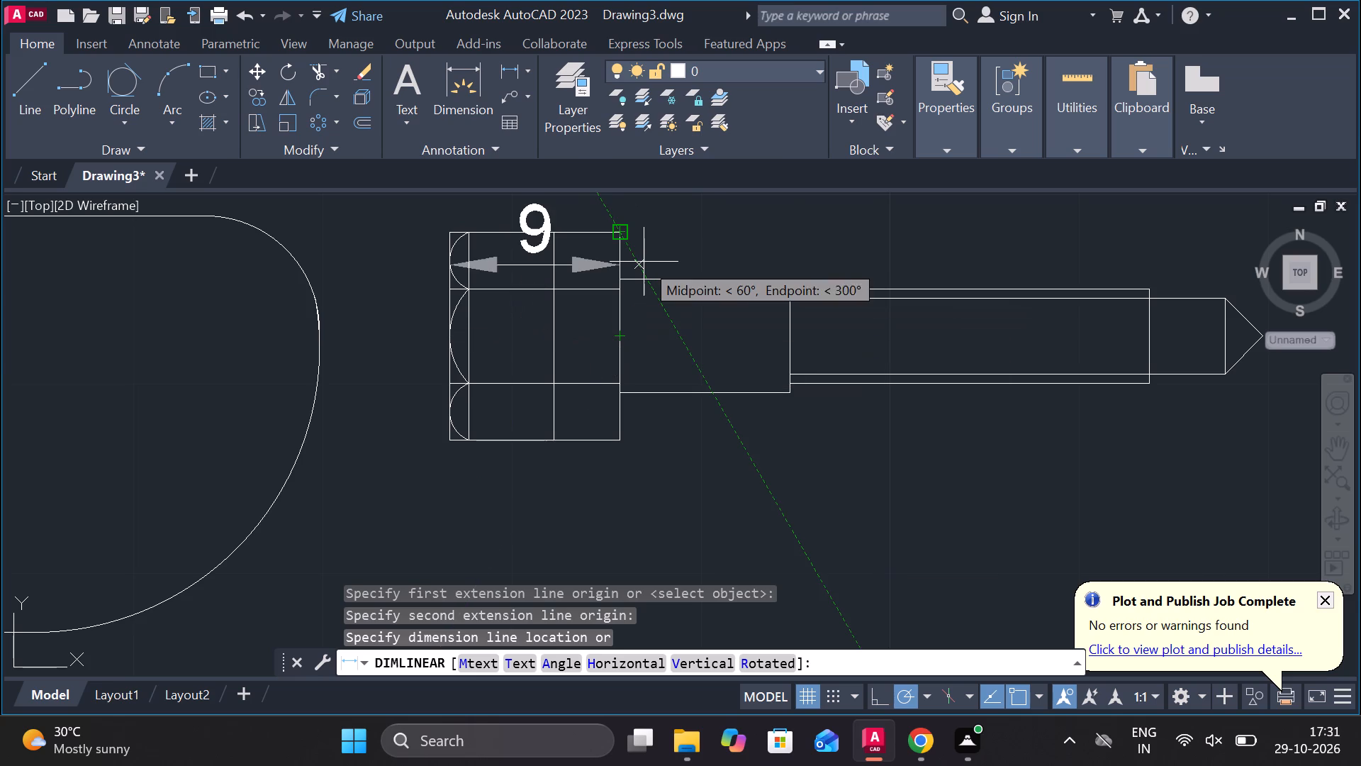
pyautogui.press('Escape')
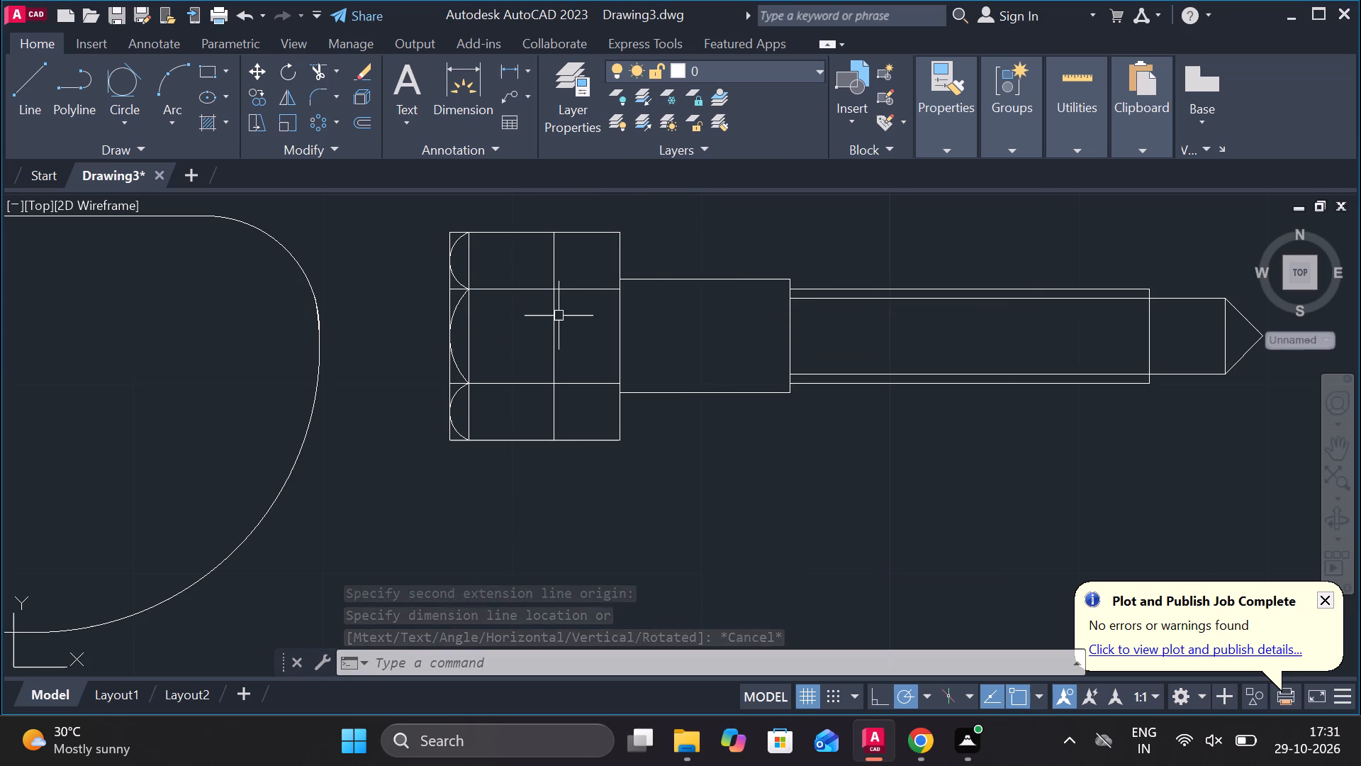
# Move the copied vertical line inside the bolt head 1 unit further left from its midpoint.
pyautogui.click(554, 334)
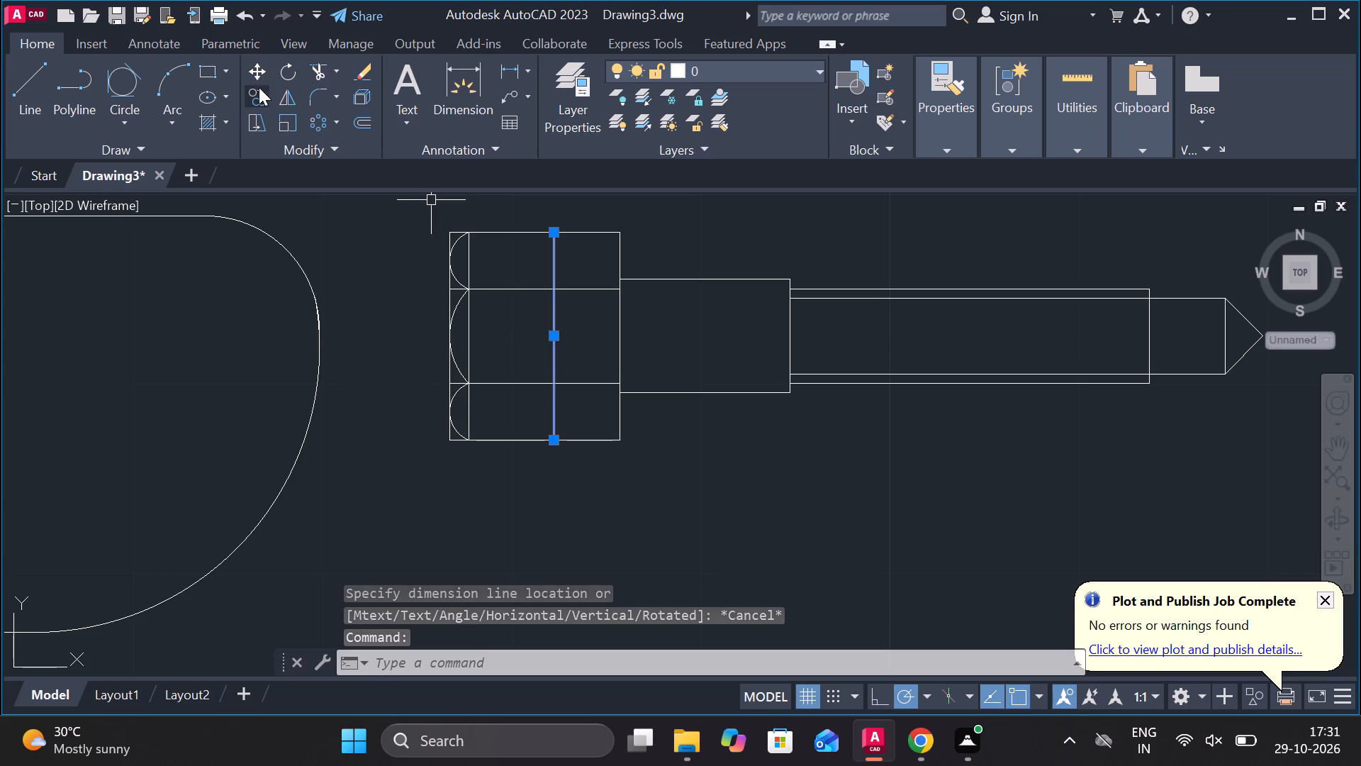
pyautogui.click(259, 66)
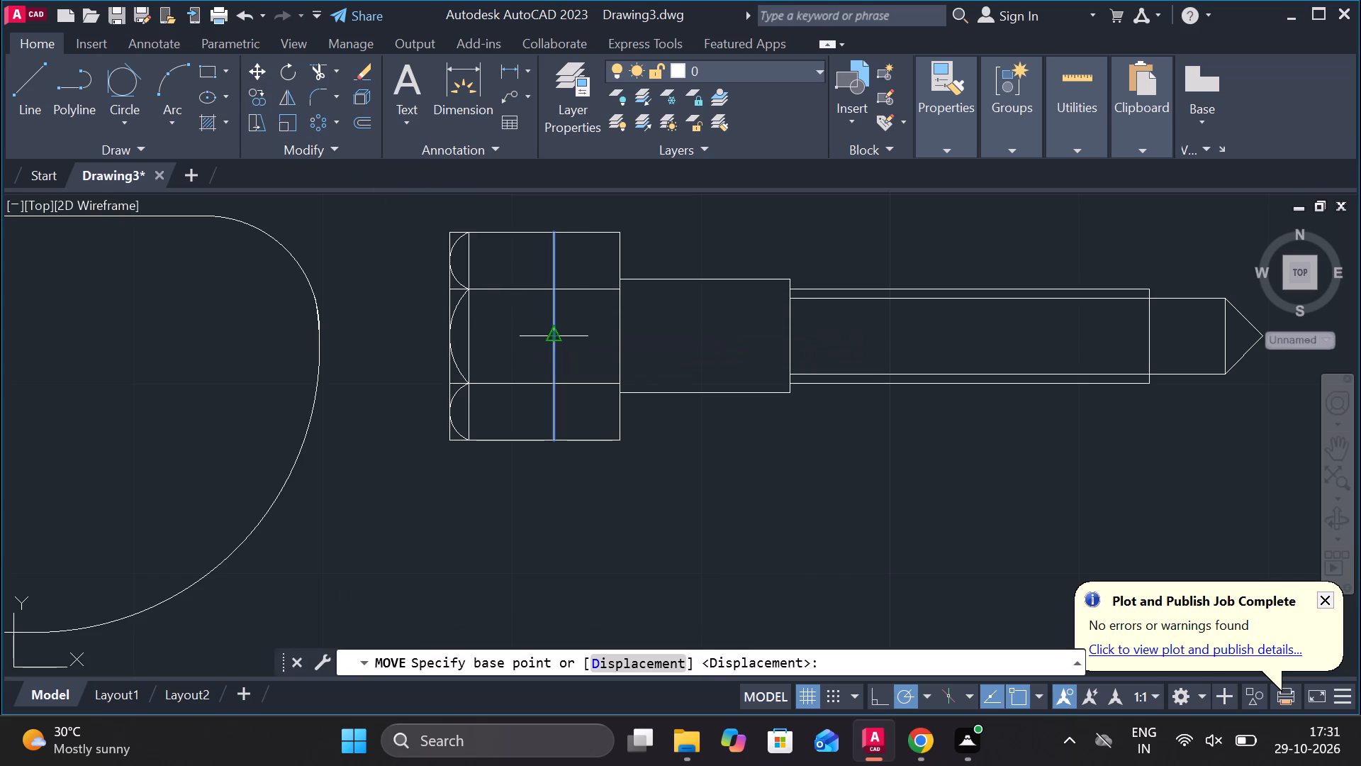
pyautogui.click(553, 331)
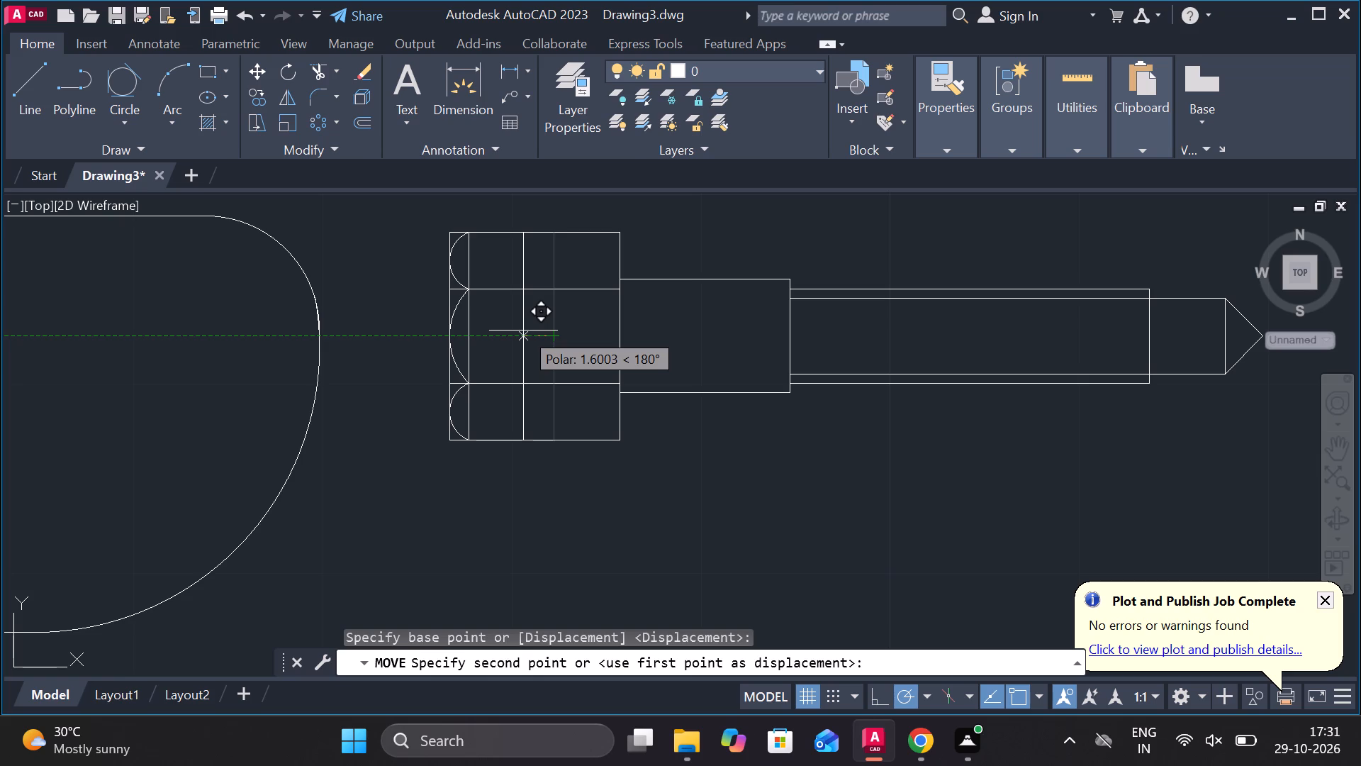
pyautogui.press('1')
pyautogui.press('Return')
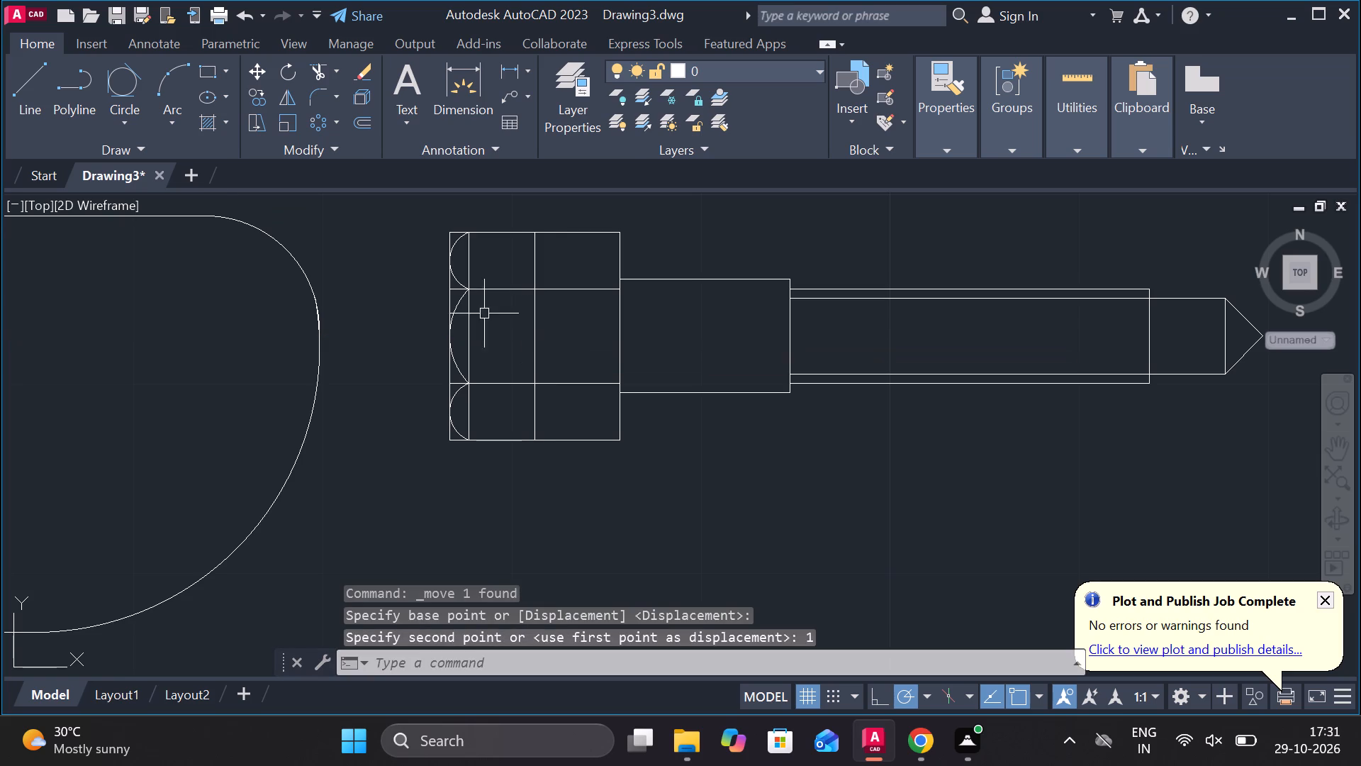
# Measure the distance from the moved vertical line to the bolt head's right edge, without placing the dimension.
pyautogui.click(501, 71)
pyautogui.click(530, 229)
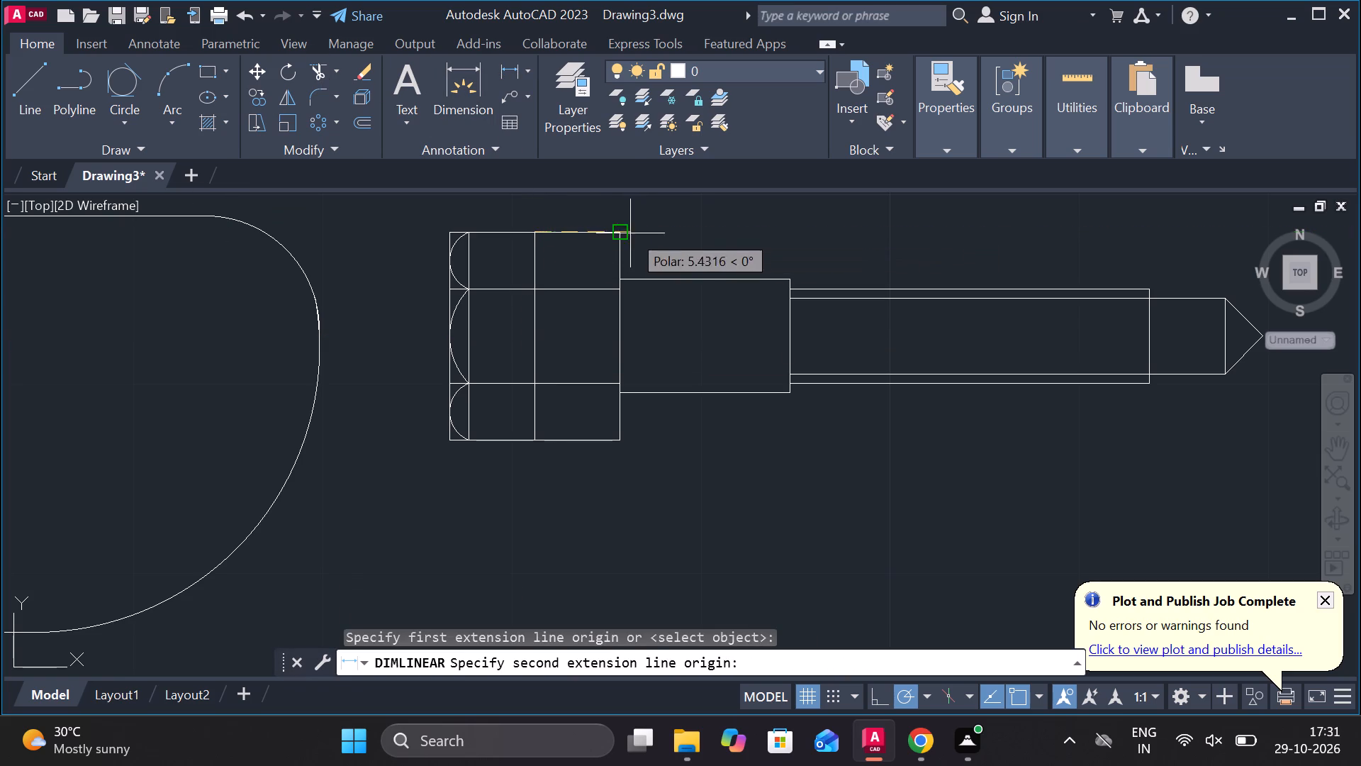
pyautogui.click(619, 235)
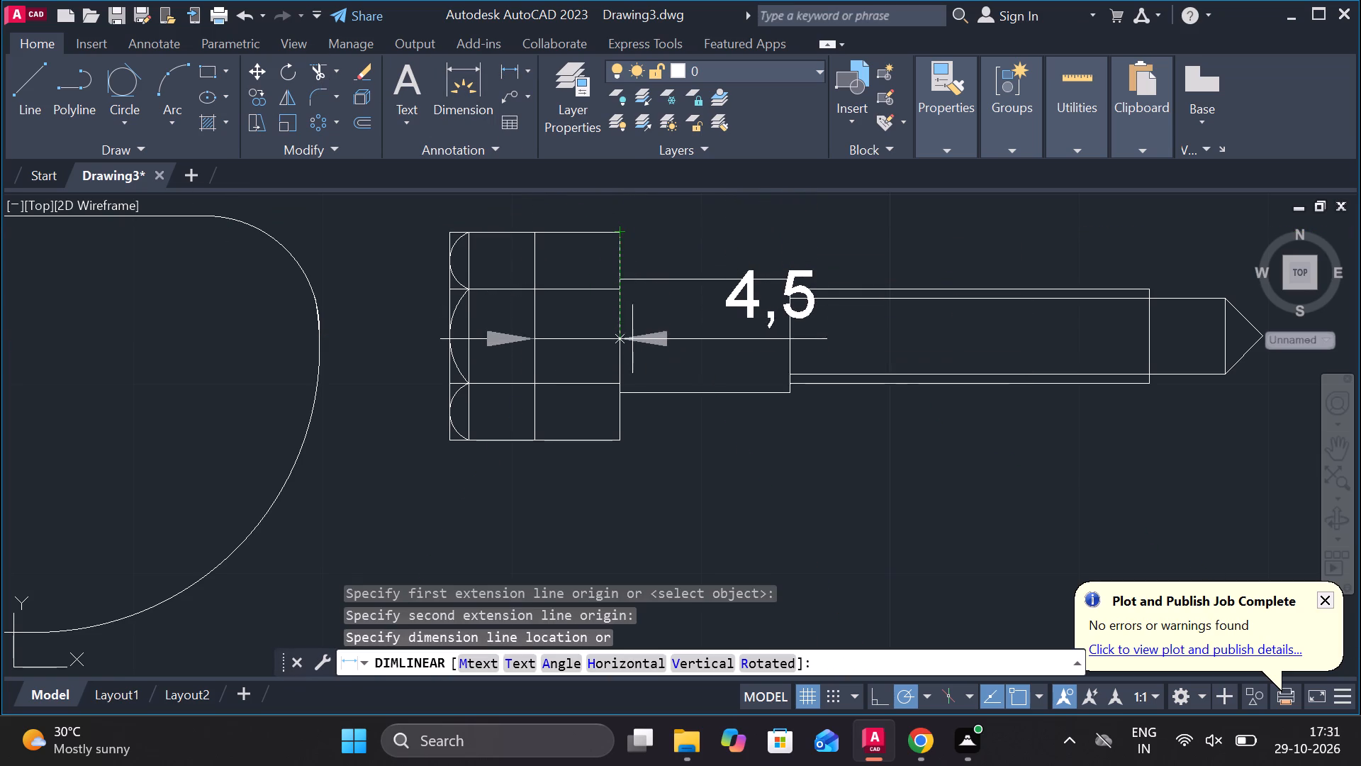
pyautogui.press('Escape')
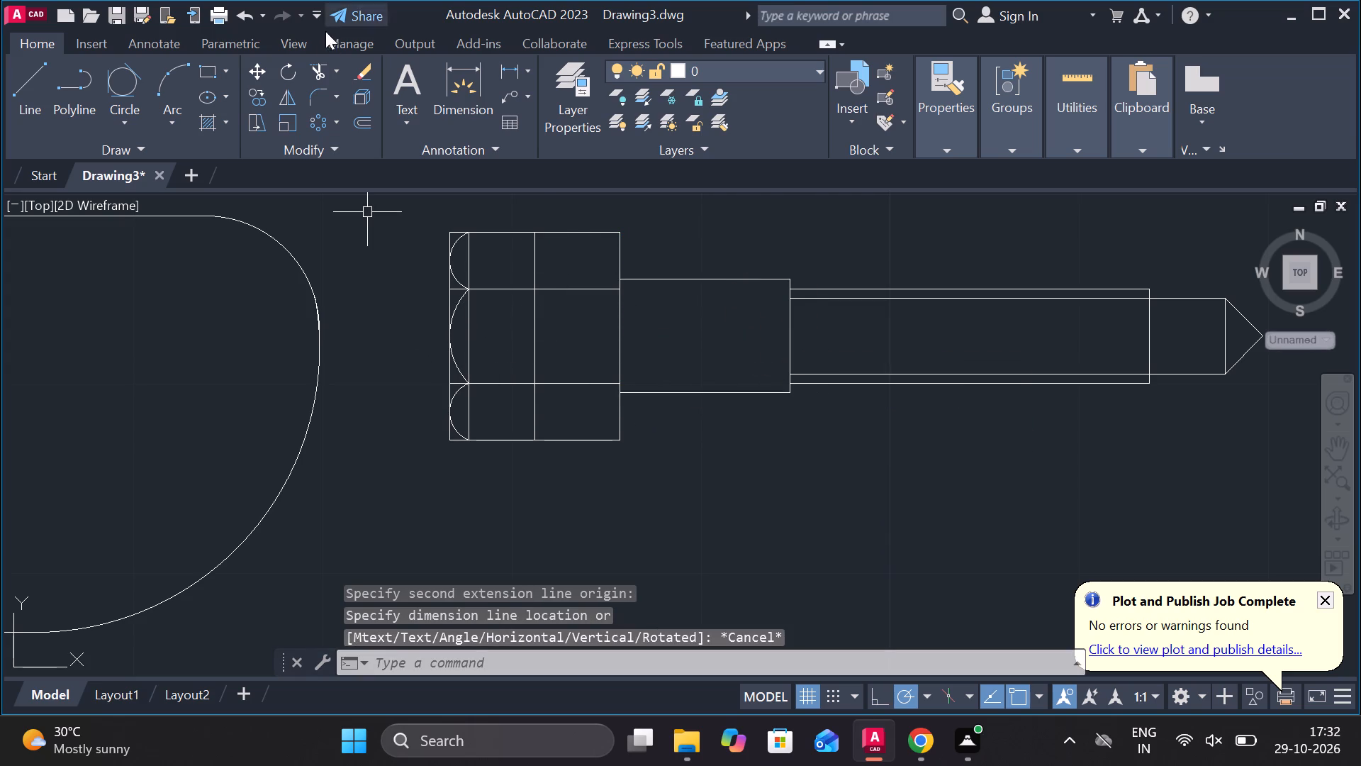
# Draw a circle of diameter 4 centred on the midpoint of the vertical line inside the bolt head.
pyautogui.click(122, 122)
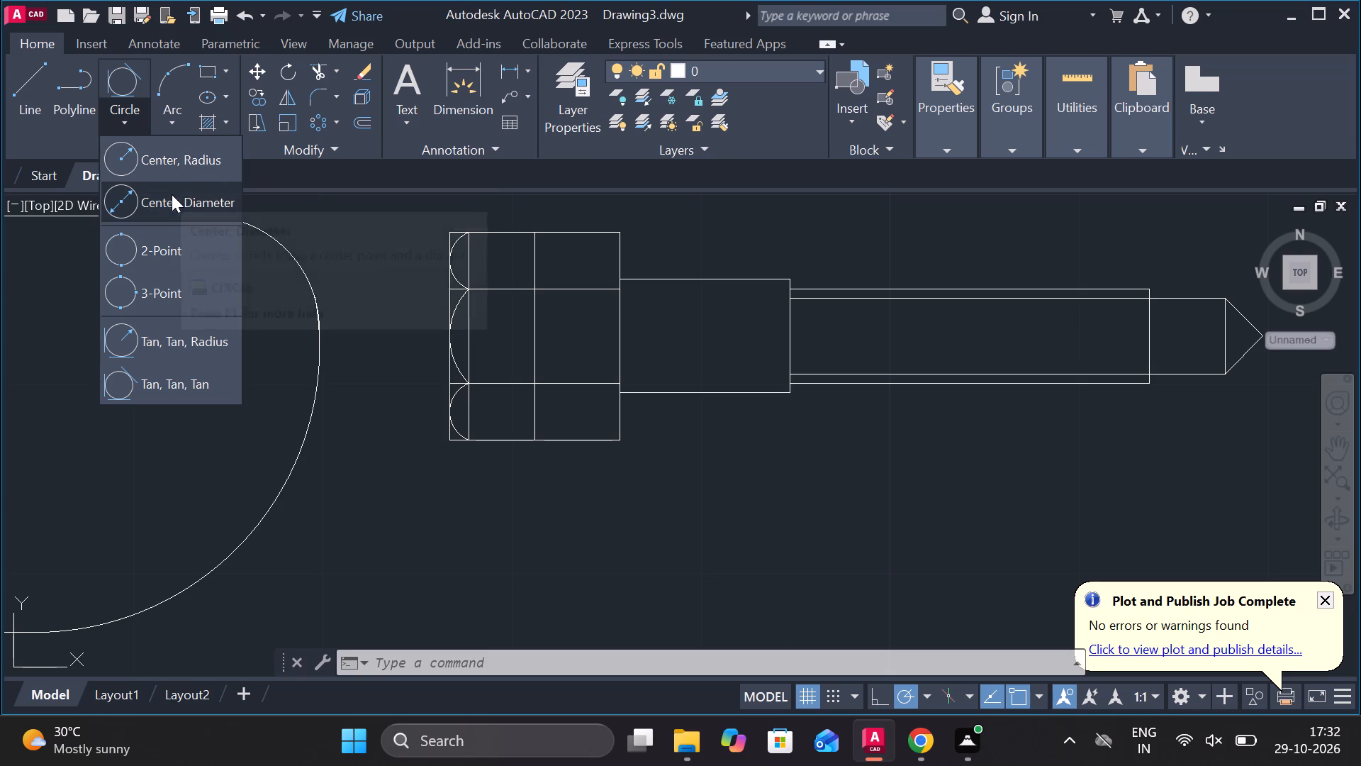
pyautogui.click(153, 202)
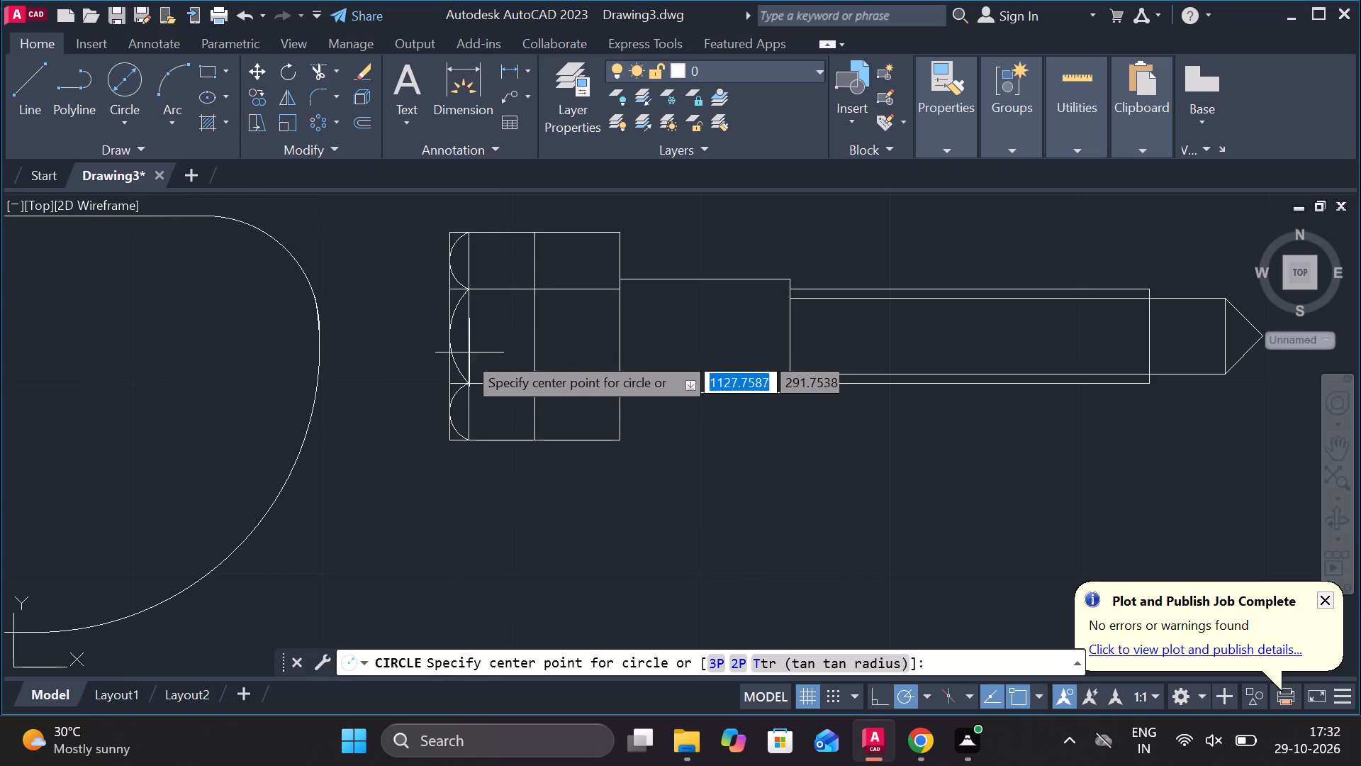
pyautogui.click(534, 336)
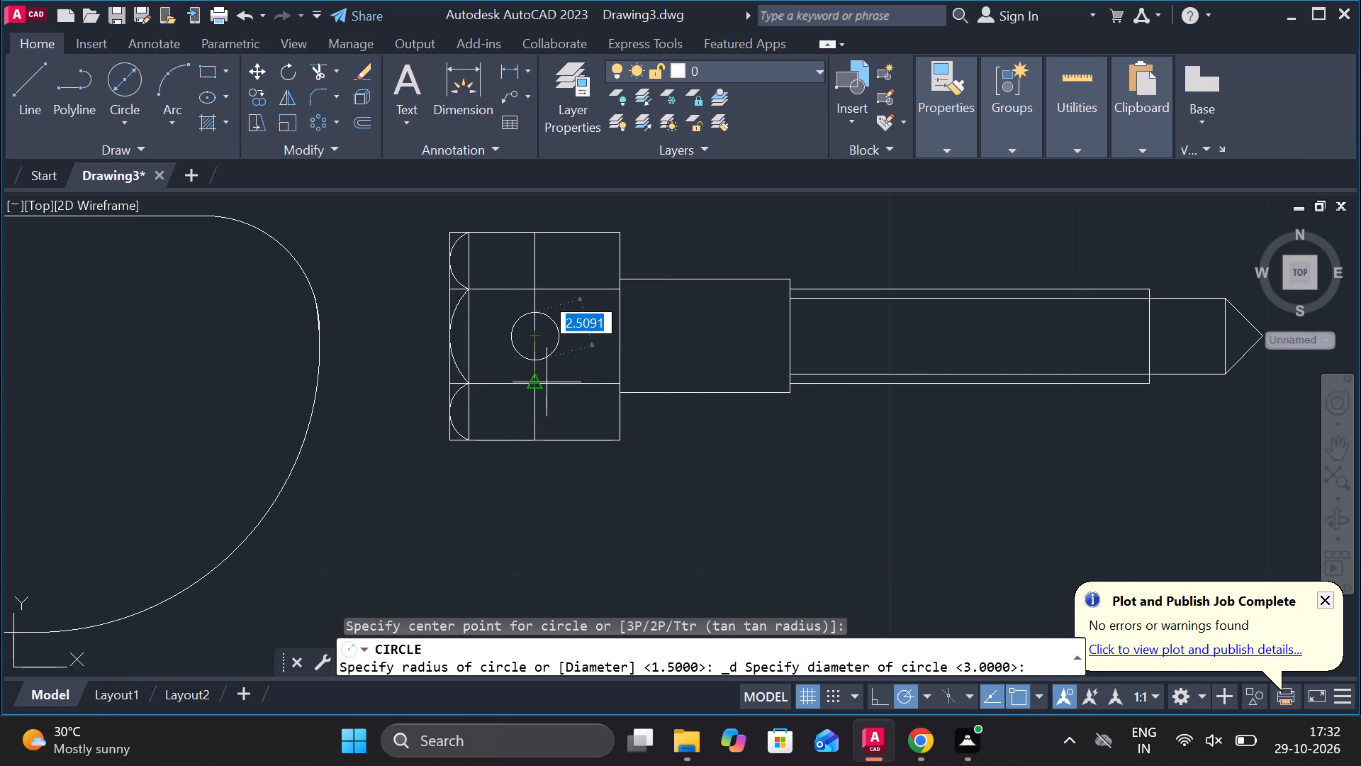
pyautogui.press('4')
pyautogui.press('Return')
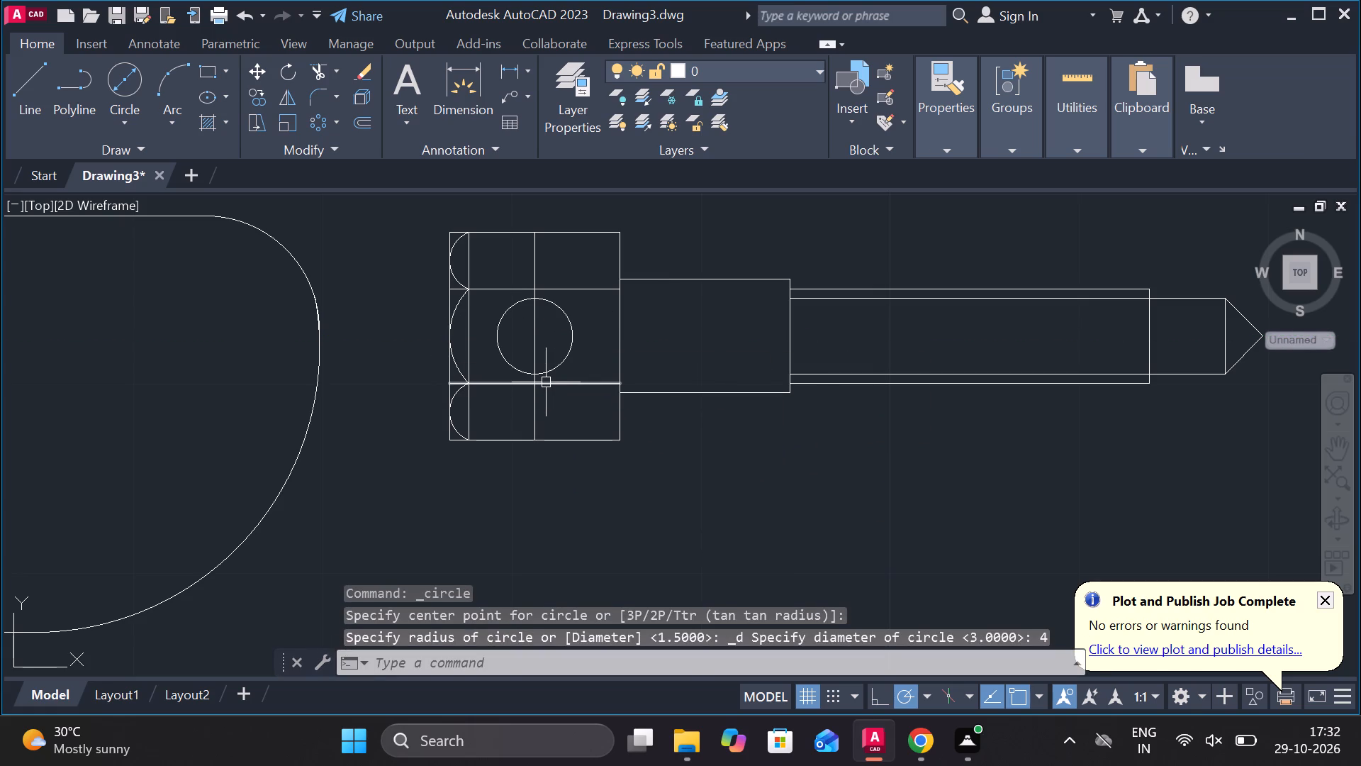
# Delete the vertical construction line passing through the circle in the bolt head.
pyautogui.scroll(-1, 501, 316)
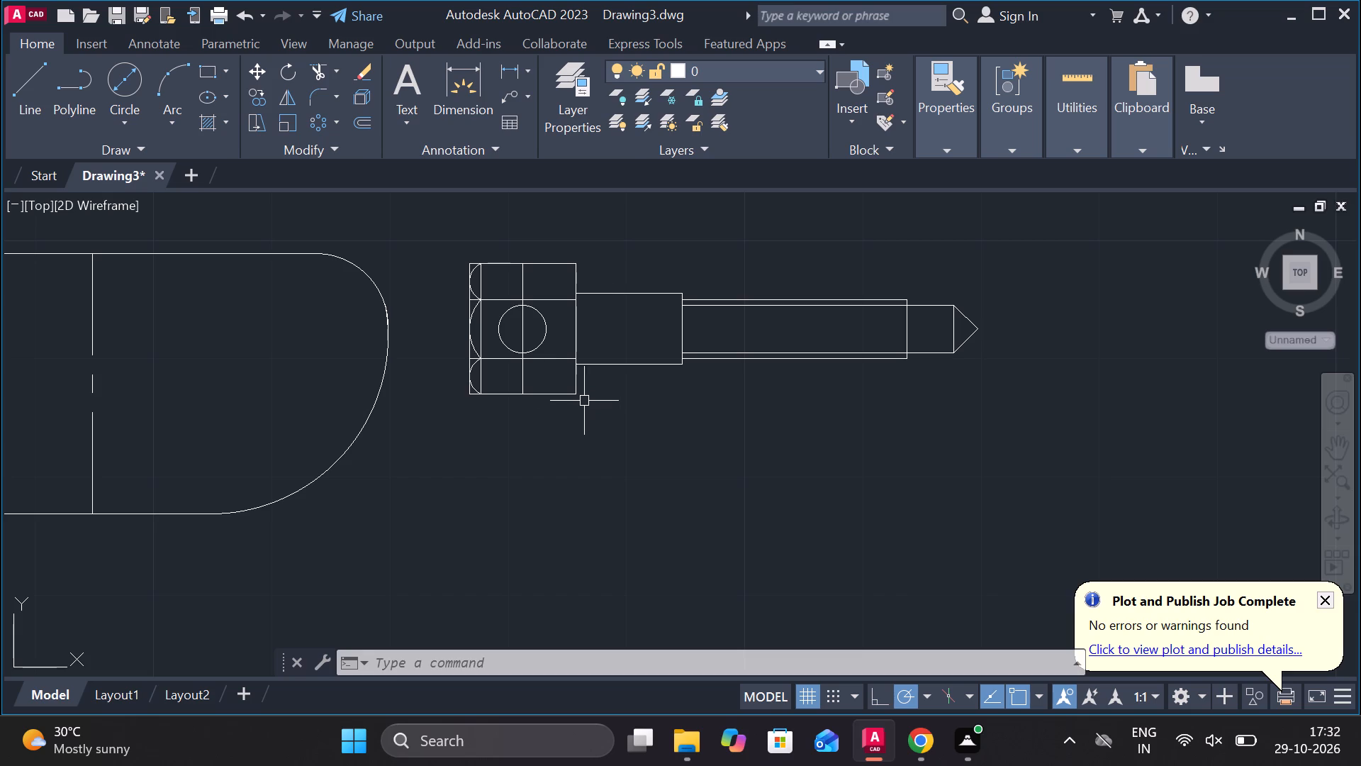
pyautogui.click(520, 287)
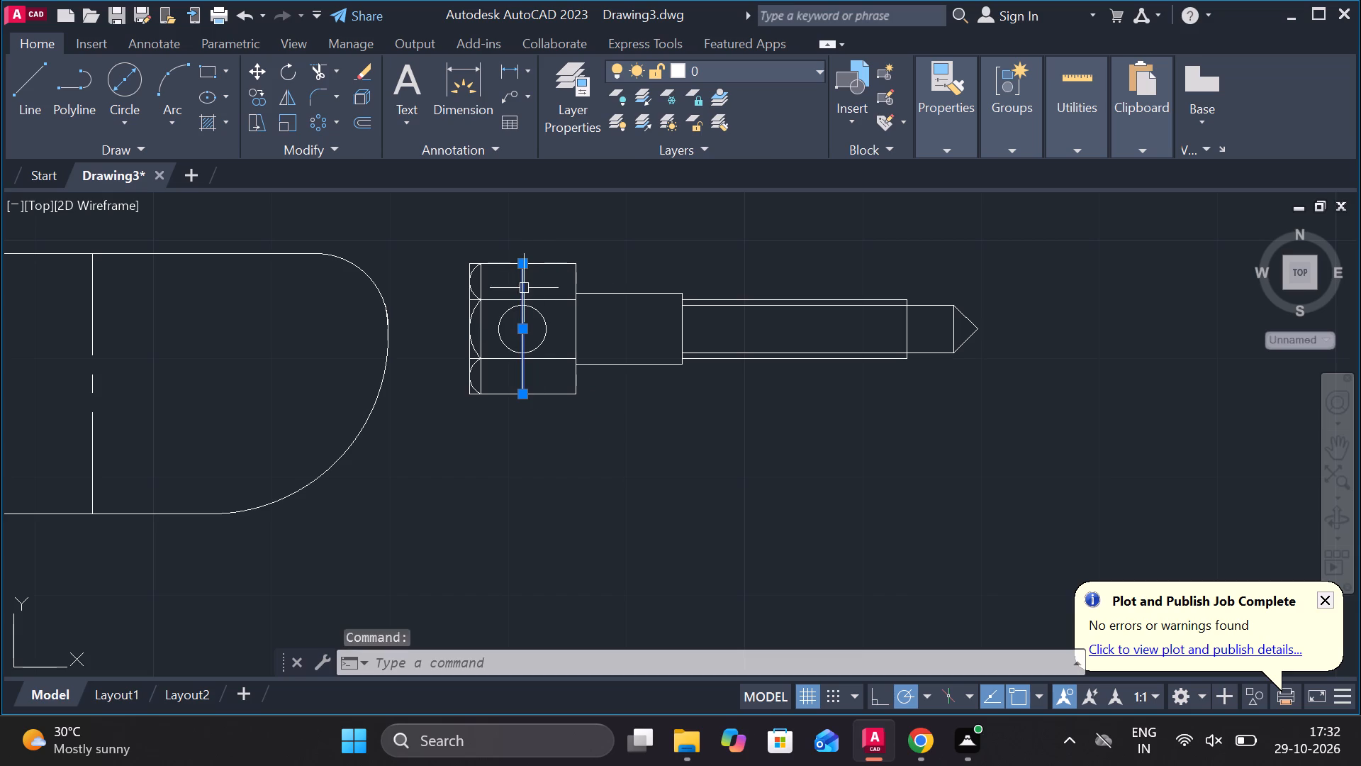
pyautogui.press('Delete')
pyautogui.scroll(-1, 511, 421)
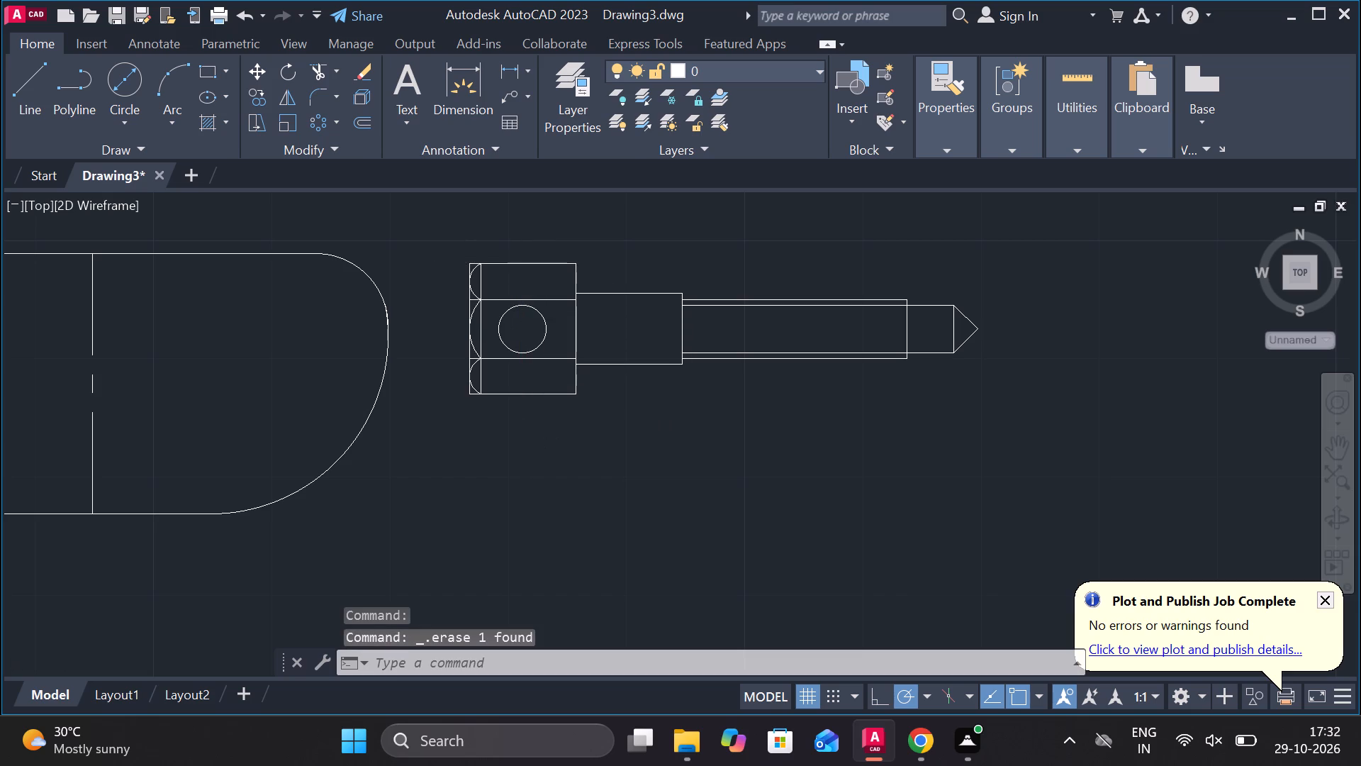
pyautogui.scroll(-1, 511, 421)
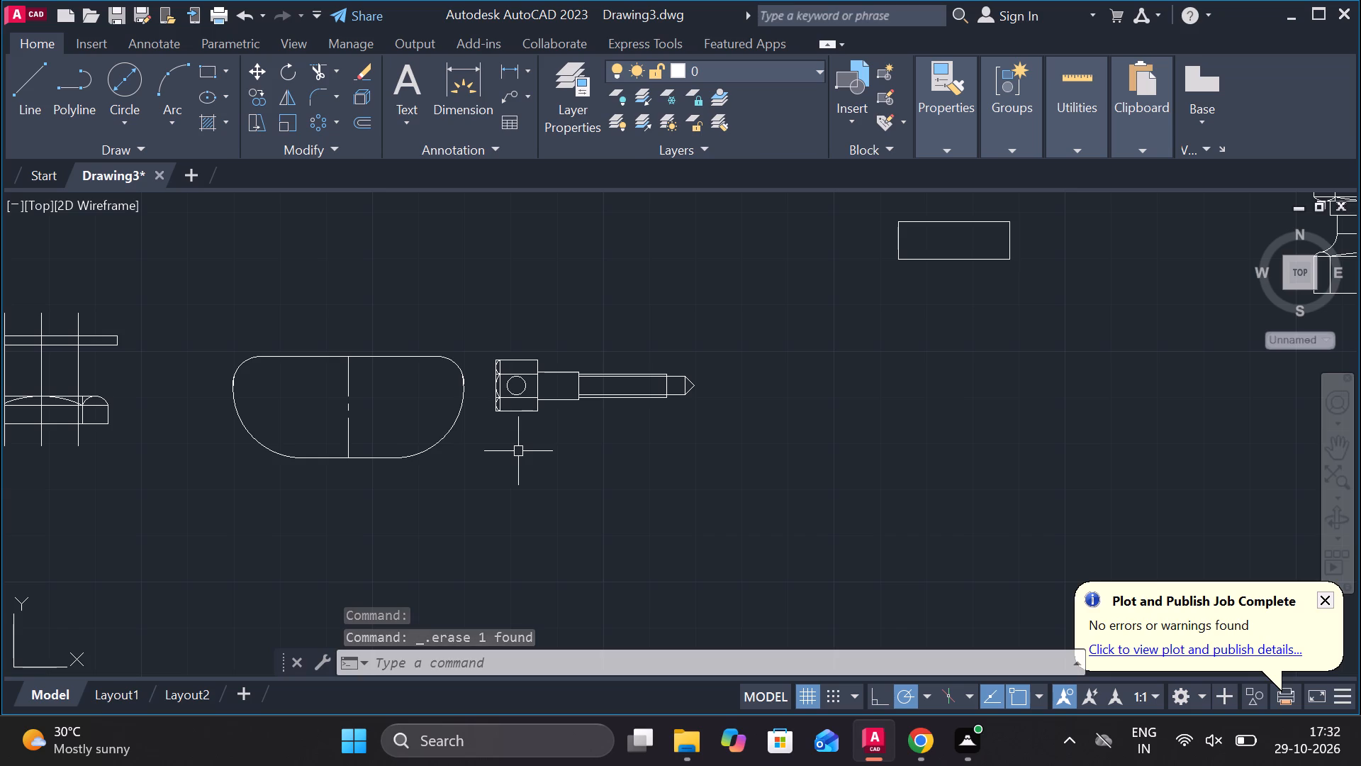
# Trim the two sharp outer corners of the bolt's hex head back to the chamfer arcs.
pyautogui.scroll(3, 495, 386)
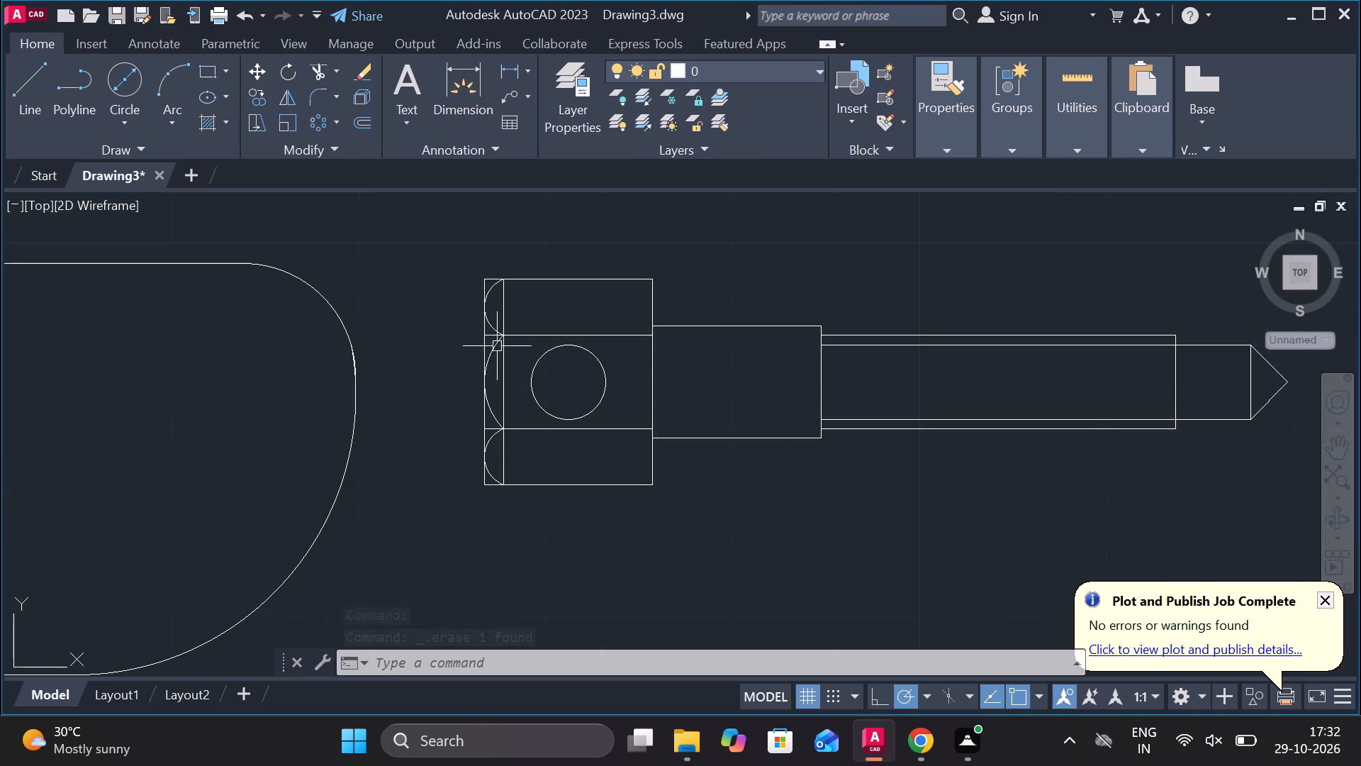
pyautogui.click(325, 74)
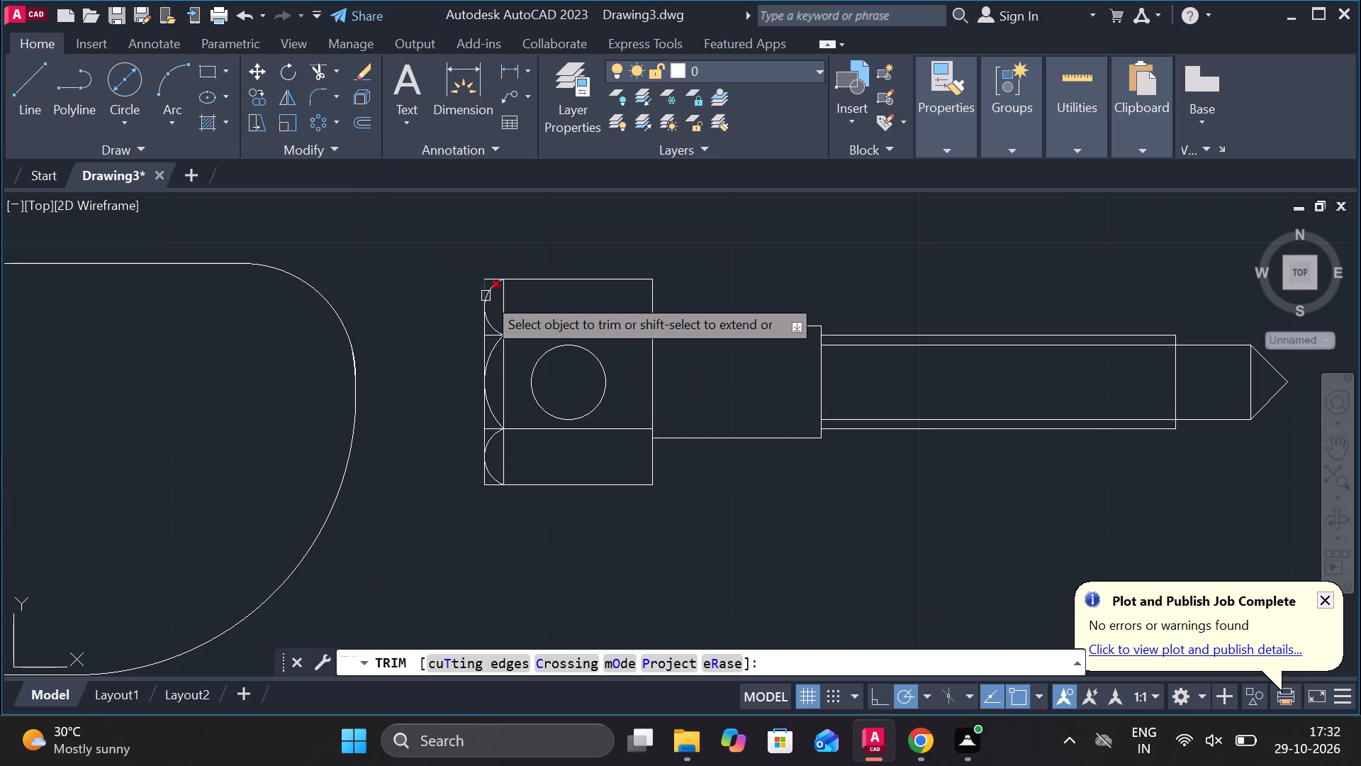
pyautogui.click(481, 282)
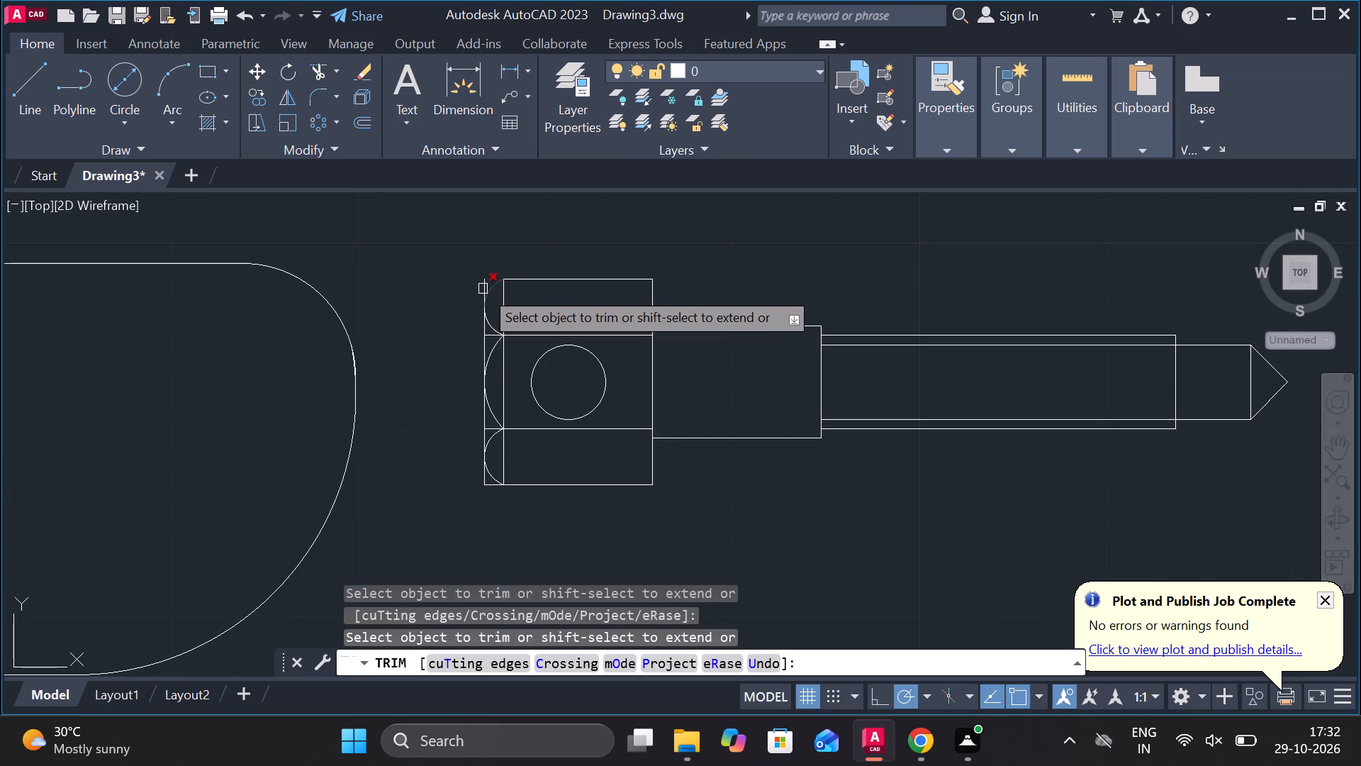
pyautogui.click(483, 289)
pyautogui.hotkey('ctrl', 'z')
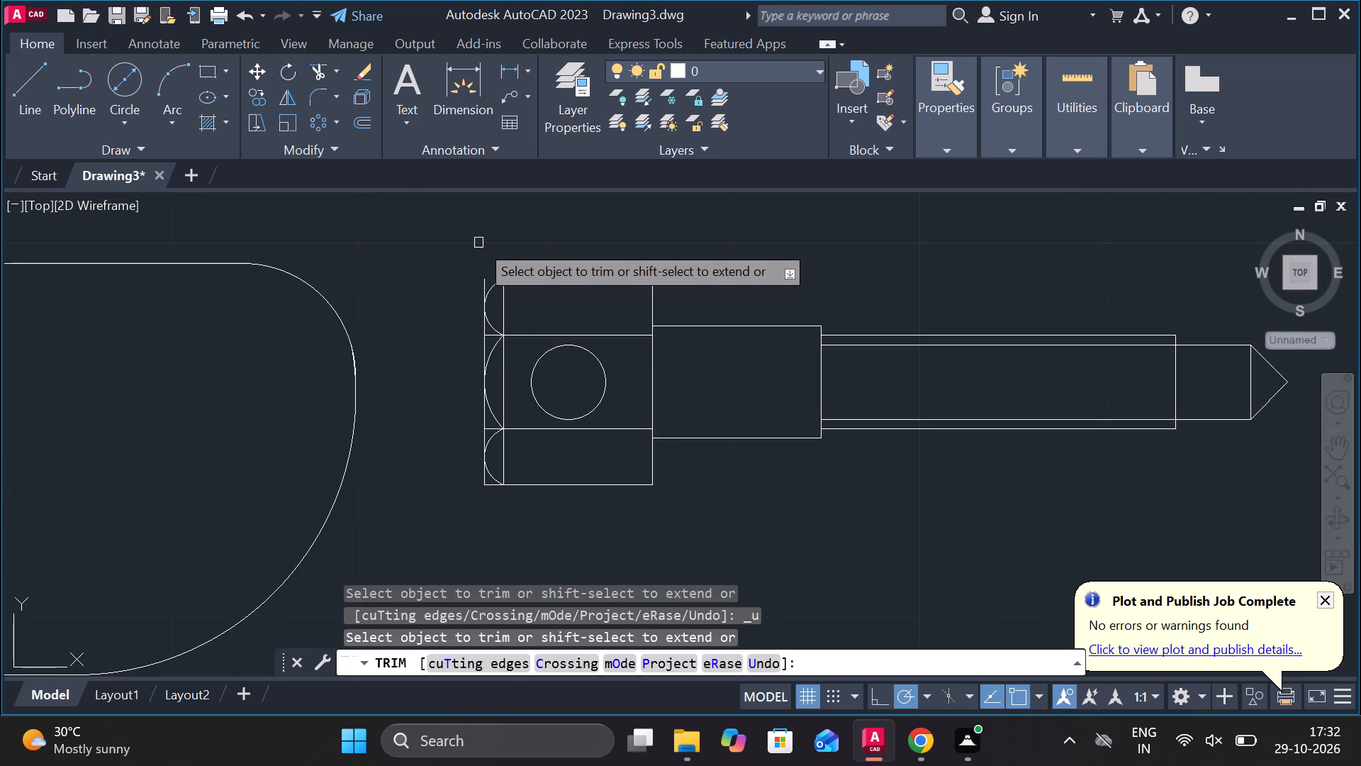
pyautogui.click(483, 282)
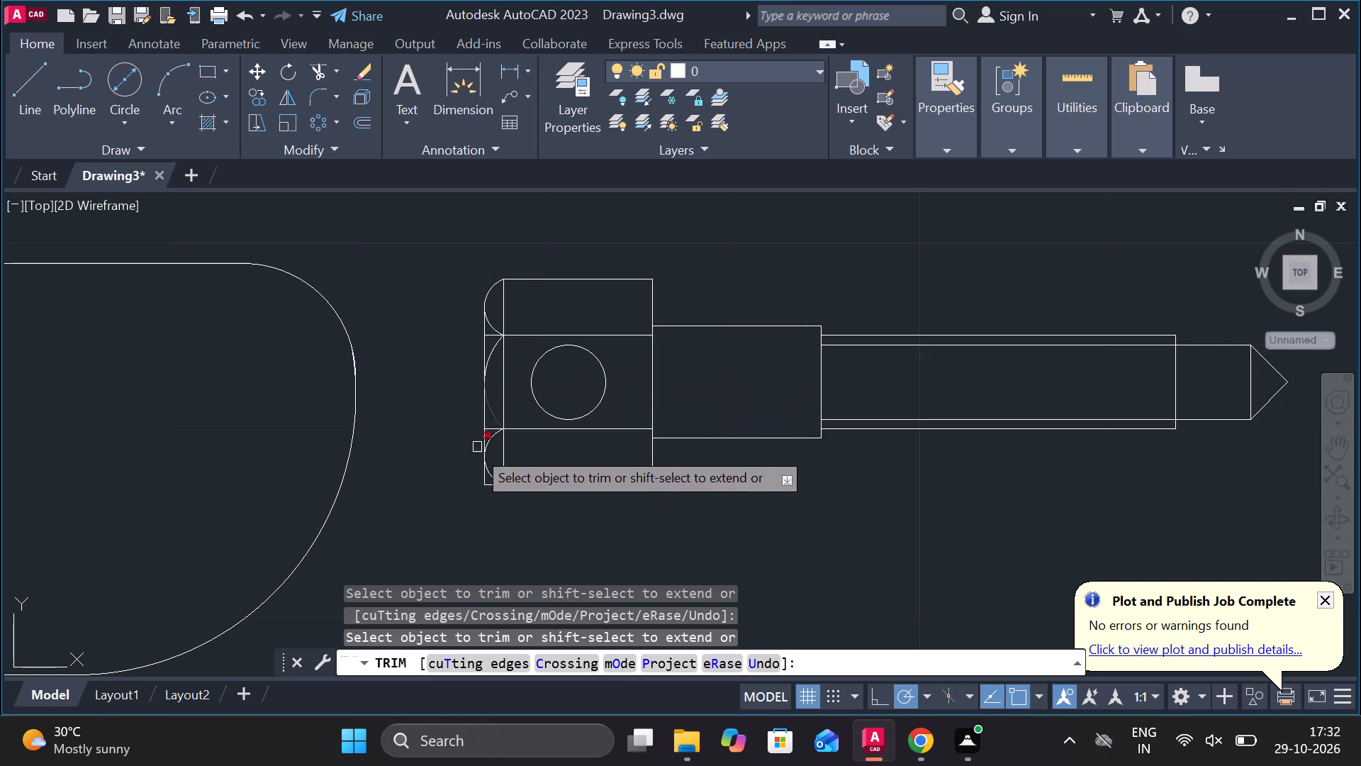
pyautogui.click(485, 481)
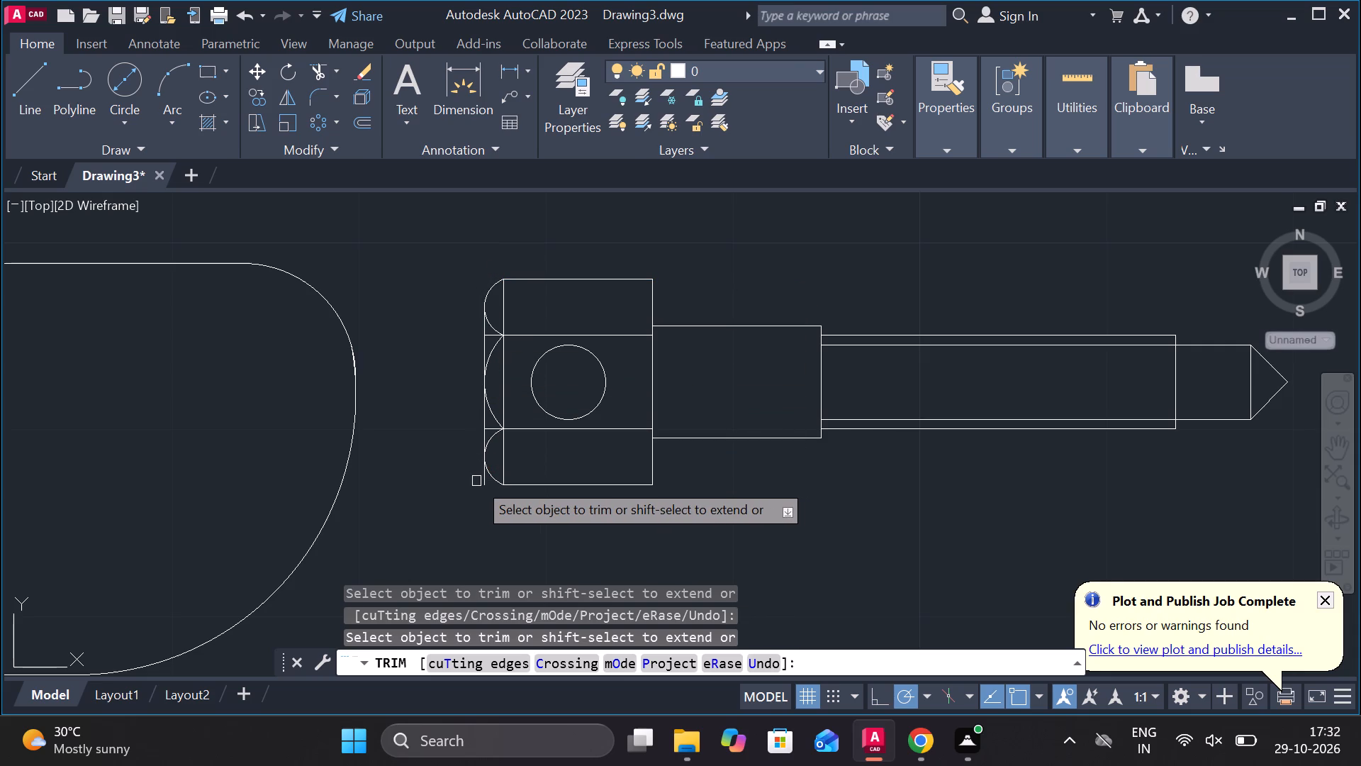
pyautogui.click(482, 483)
pyautogui.scroll(-2, 559, 490)
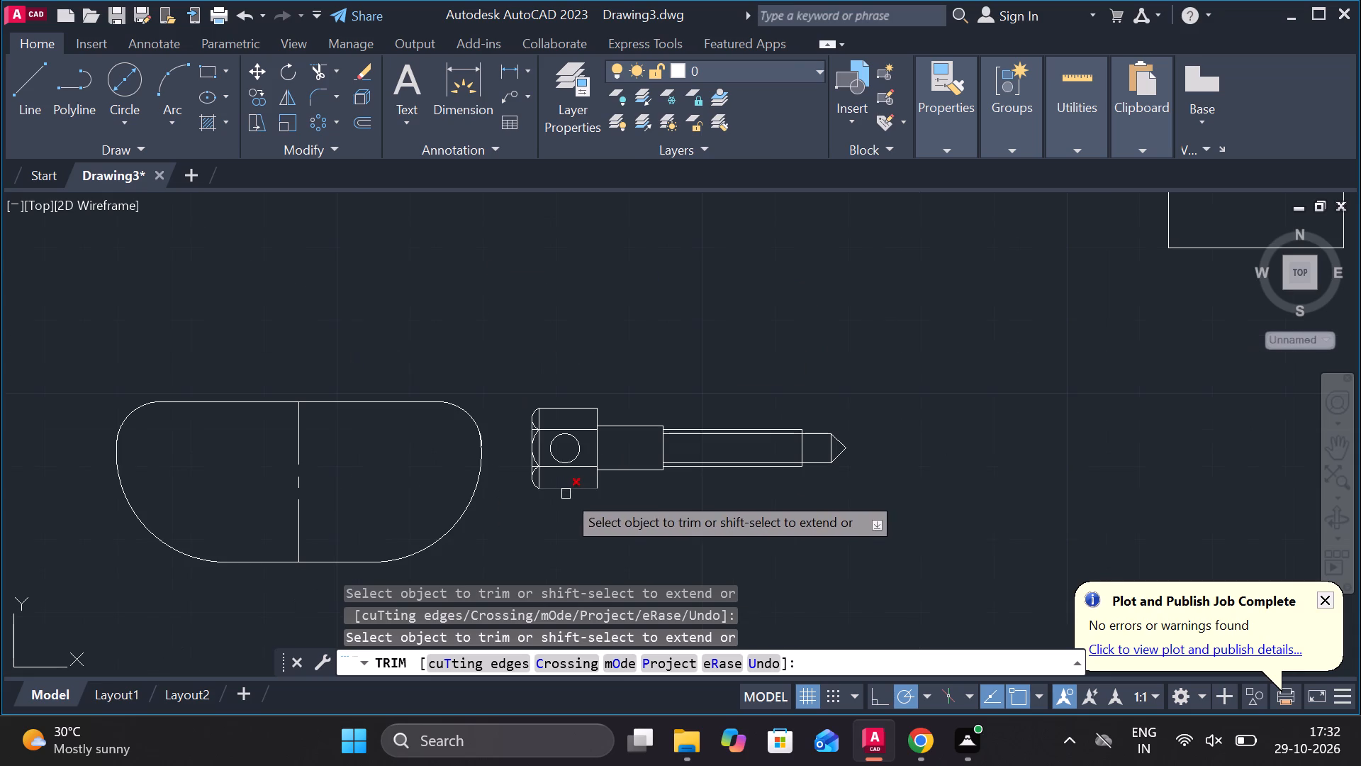
pyautogui.press('Escape')
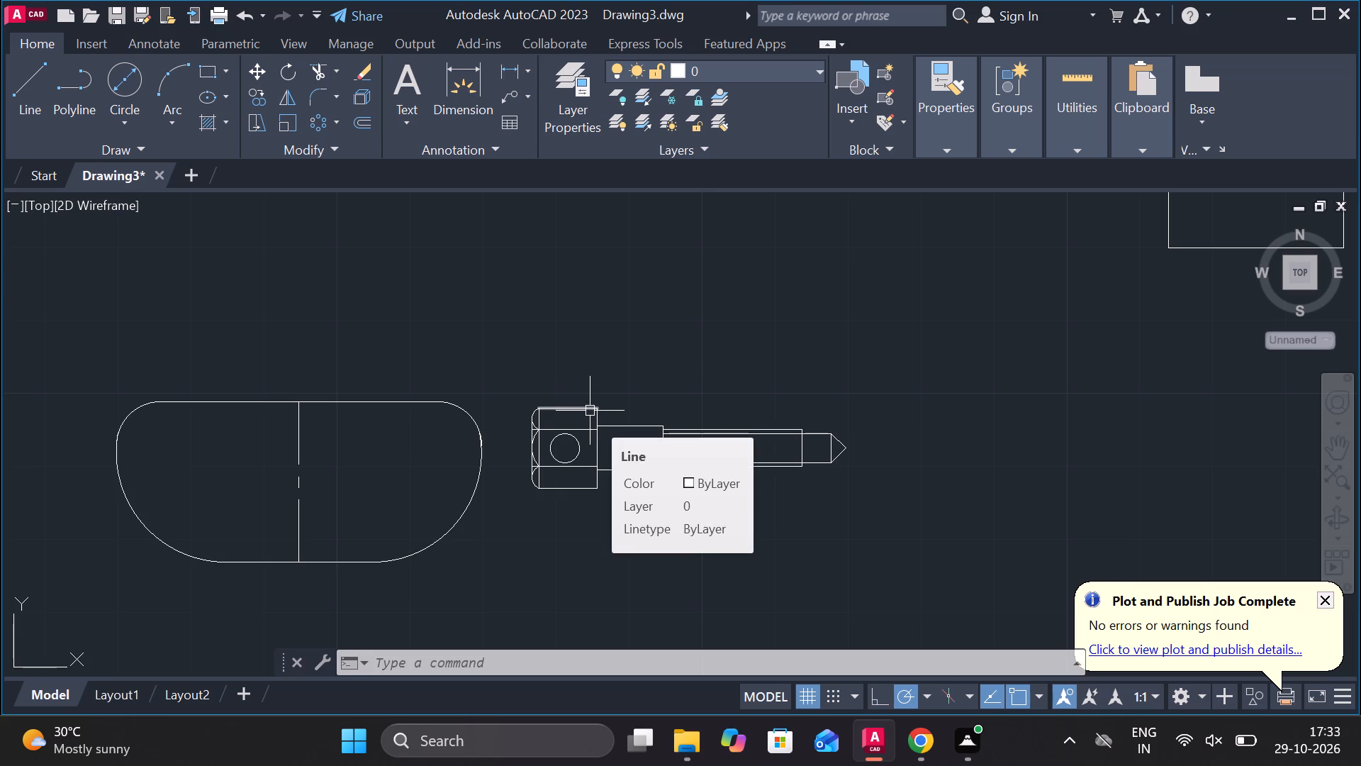
# Replace the rounded outline's bottom edge with a single straight line joining the lower ends of its two large arcs.
pyautogui.click(321, 560)
pyautogui.click(273, 563)
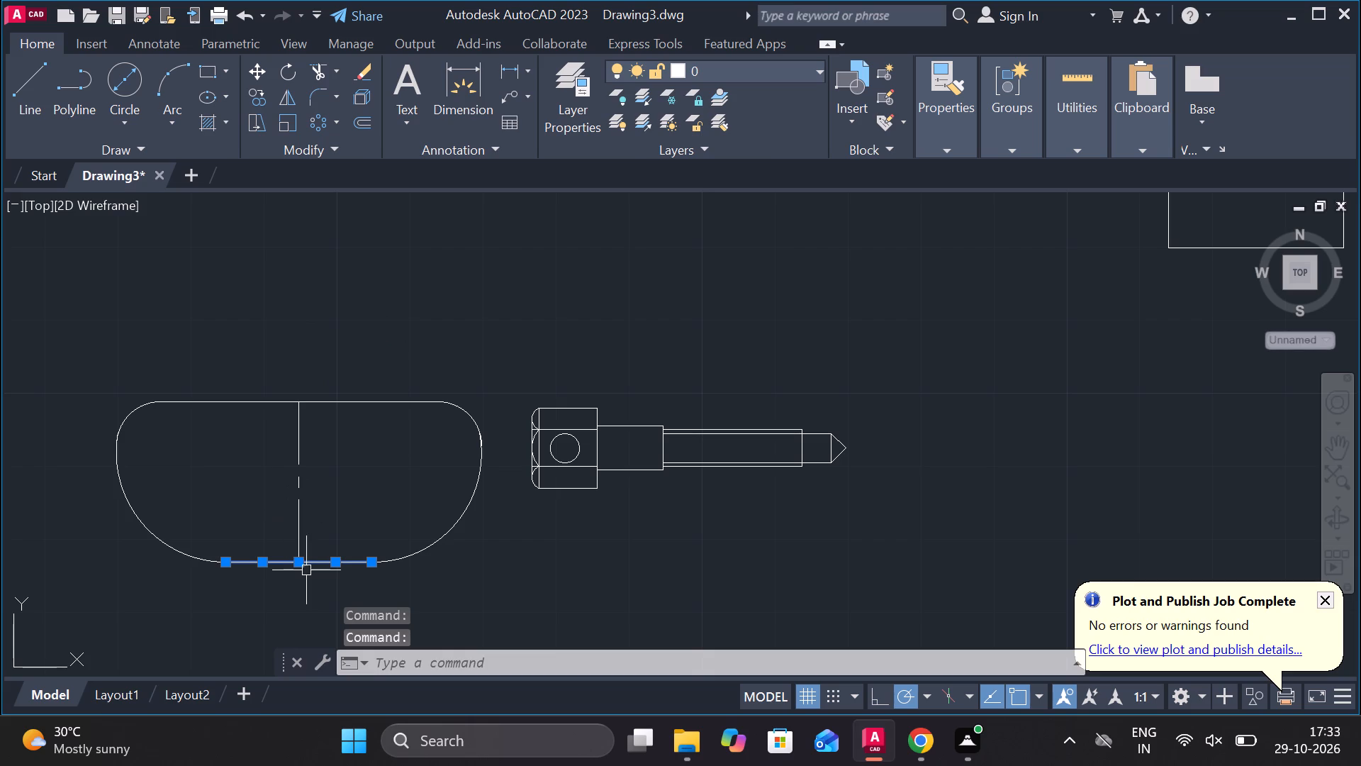
pyautogui.press('Delete')
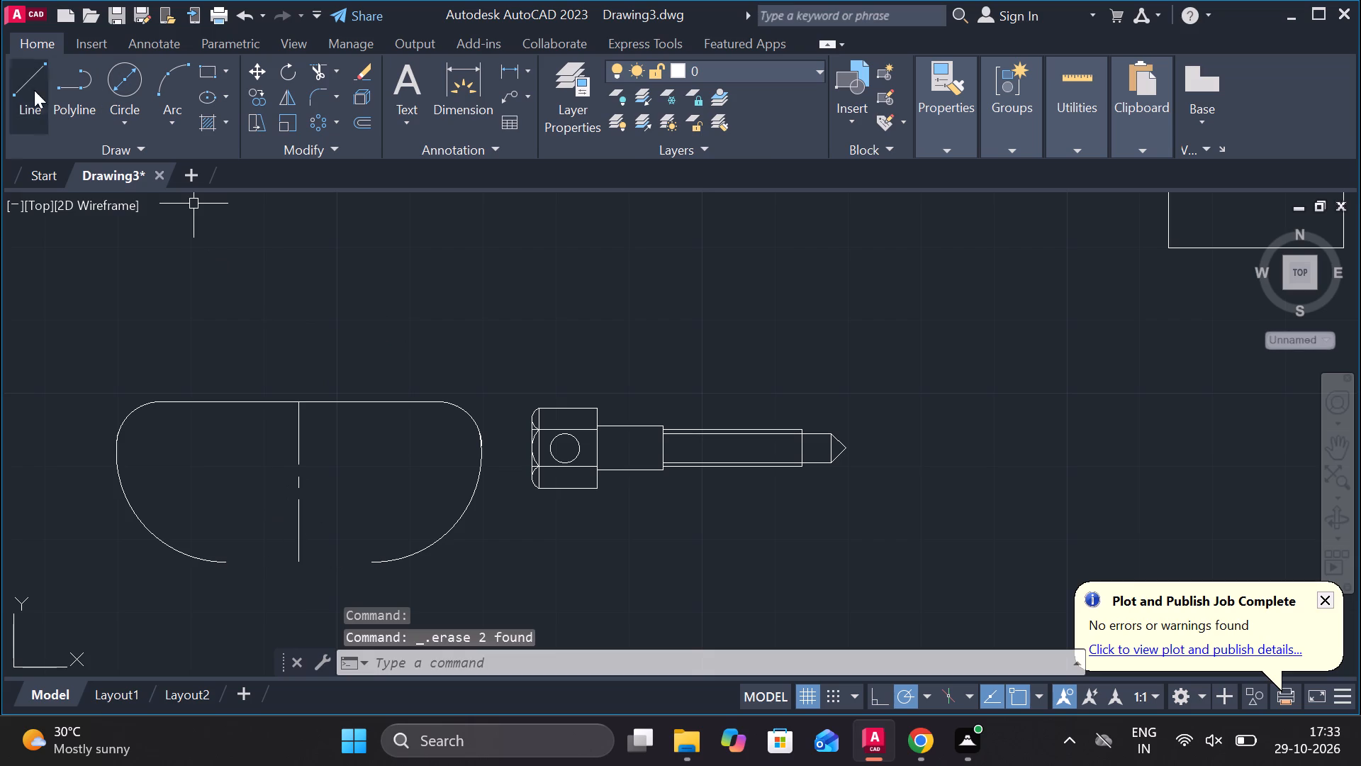
pyautogui.moveTo(33, 90); pyautogui.dragTo(42, 97)
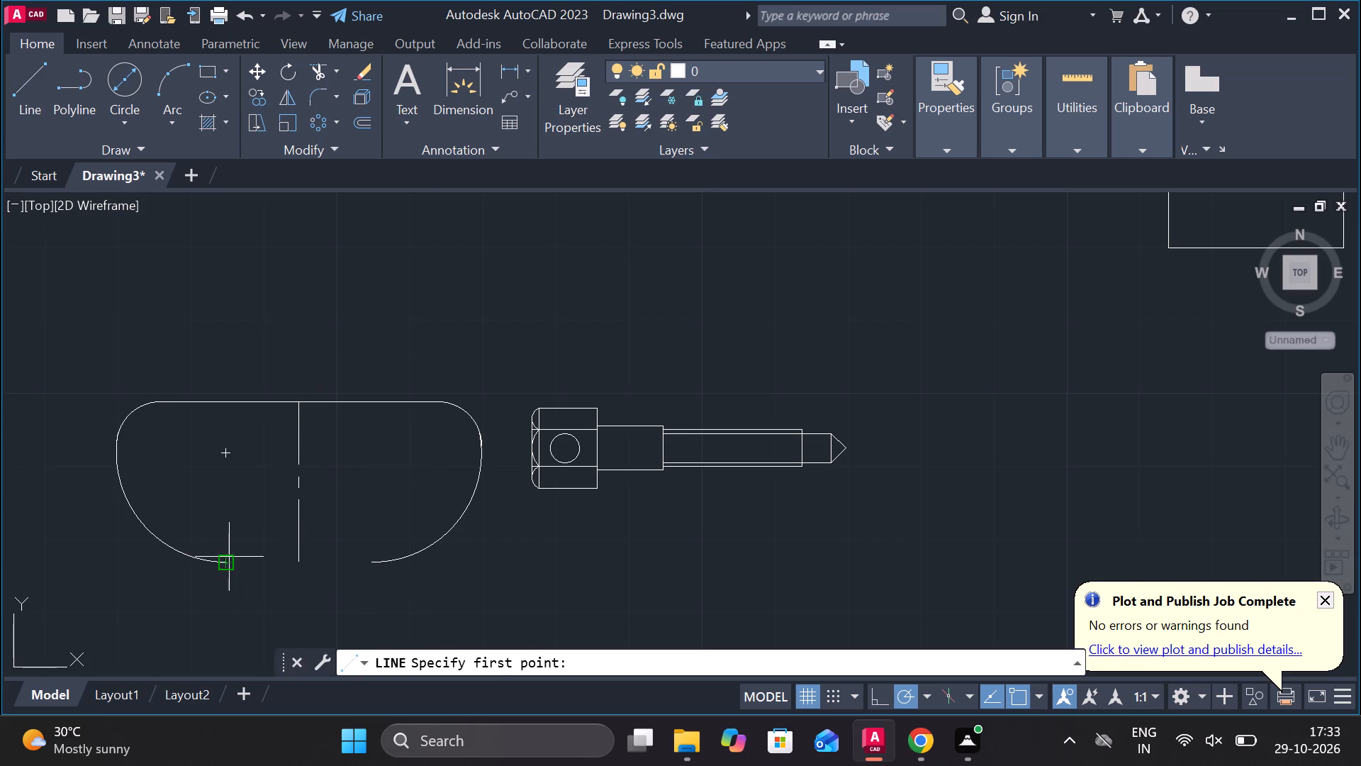
pyautogui.click(228, 559)
pyautogui.click(366, 564)
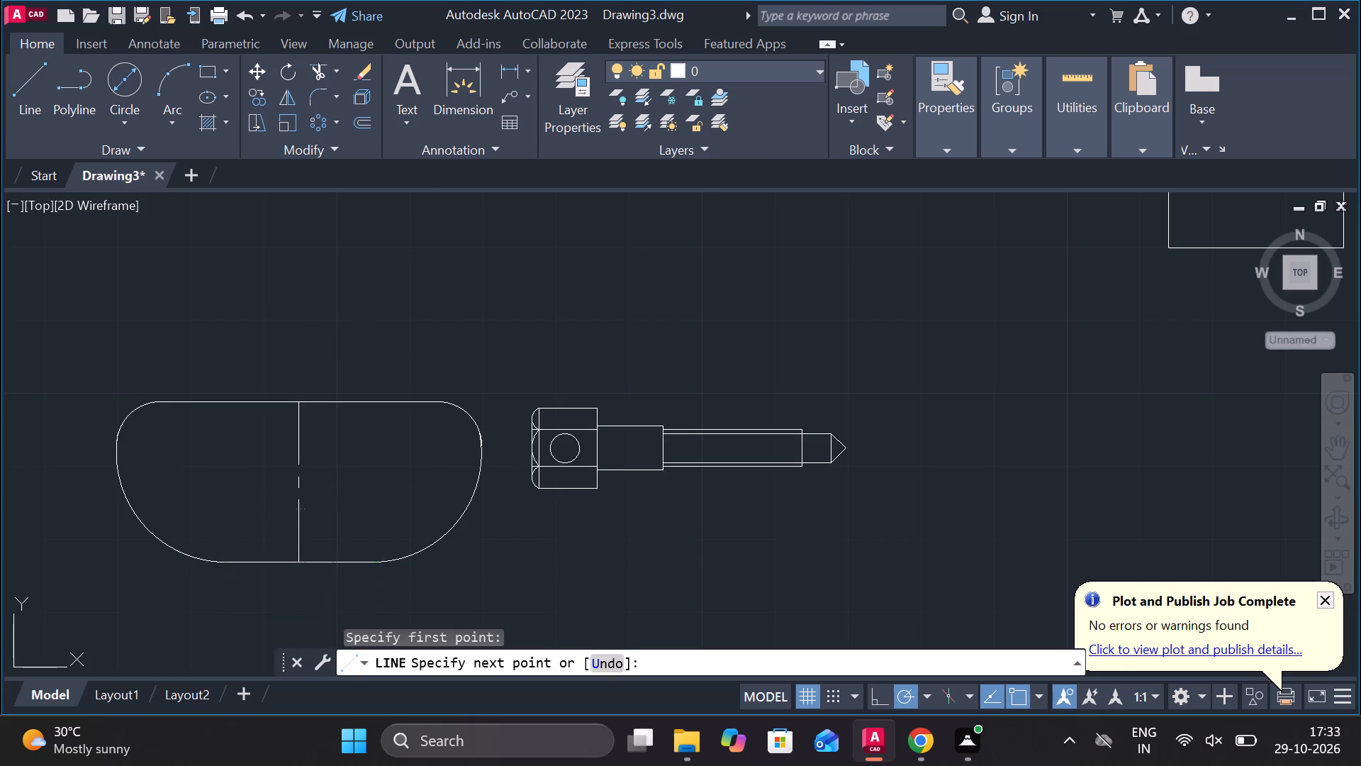
pyautogui.press('Escape')
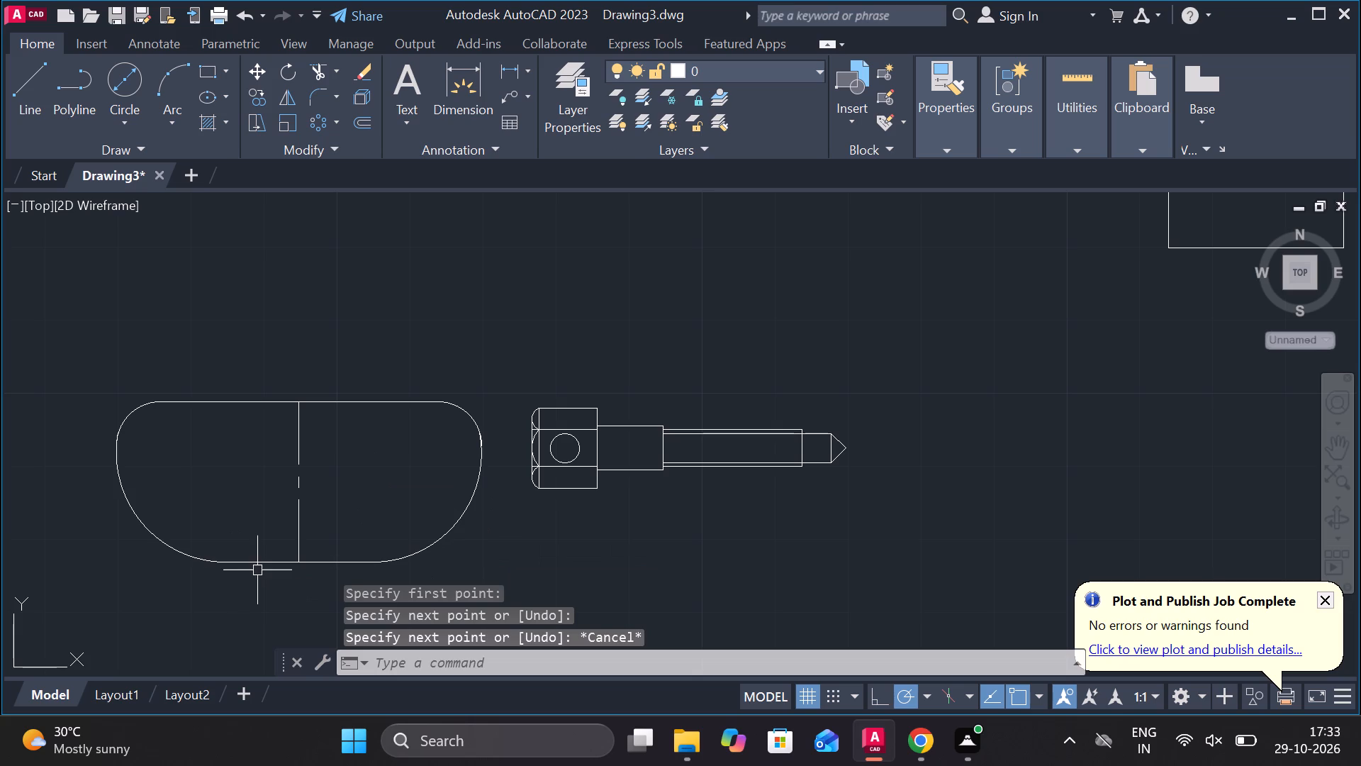
# Copy the rounded outline's bottom line 1 unit straight down from its midpoint.
pyautogui.click(262, 565)
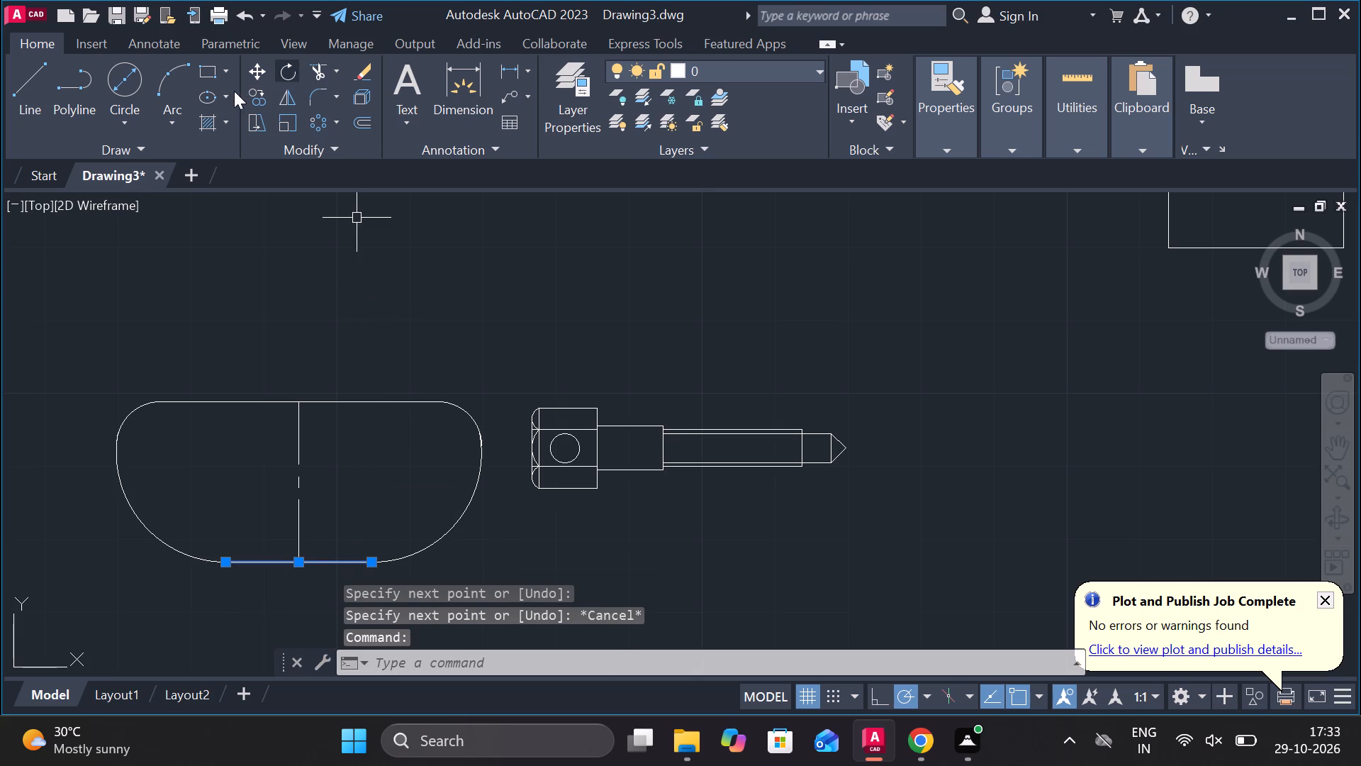
pyautogui.click(253, 96)
pyautogui.scroll(-1, 328, 513)
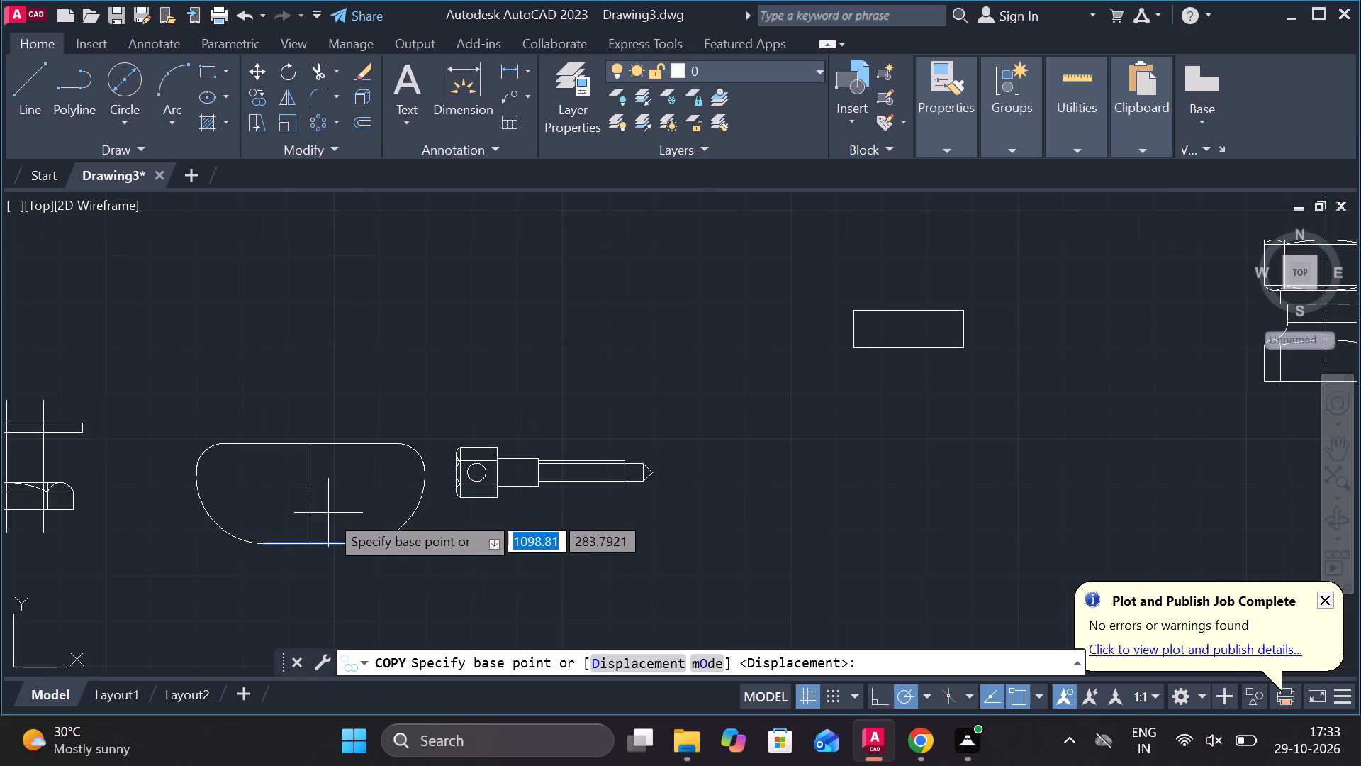
pyautogui.click(310, 543)
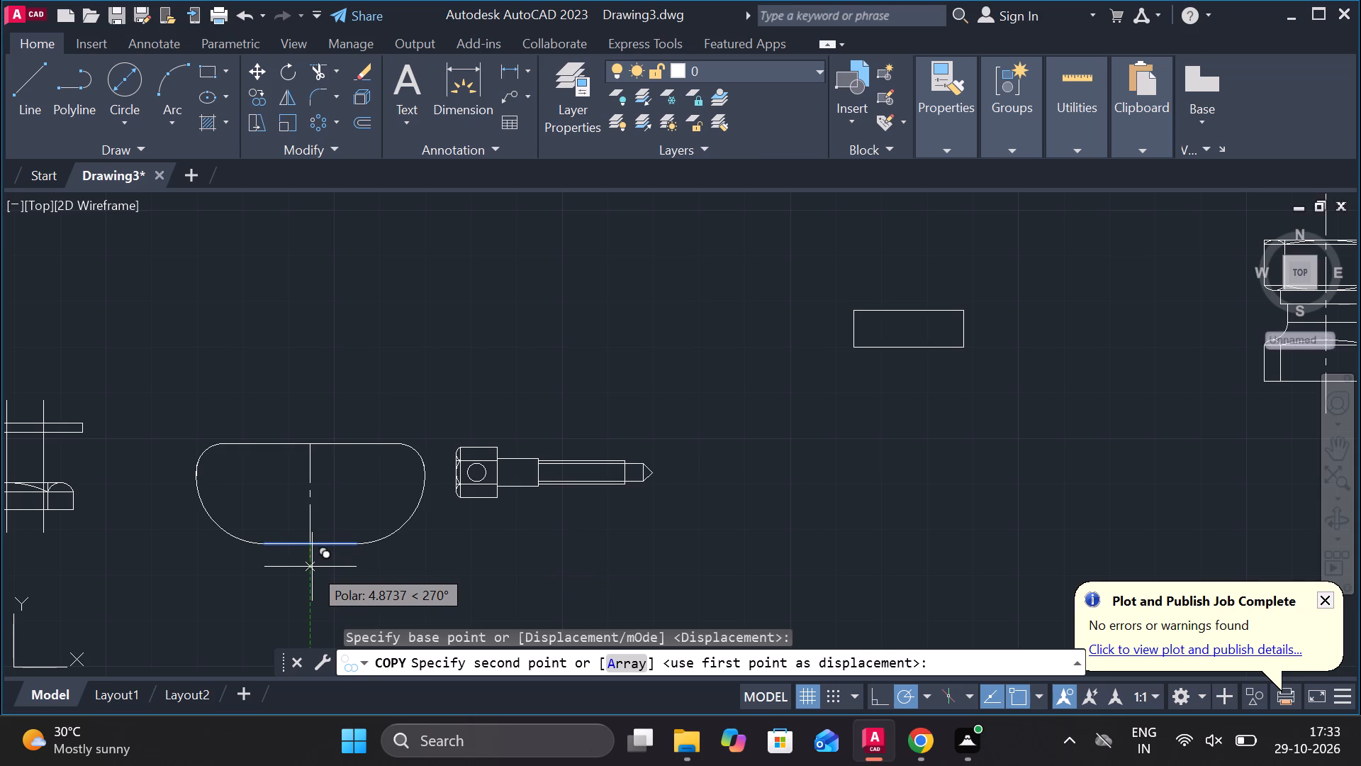
pyautogui.press('1')
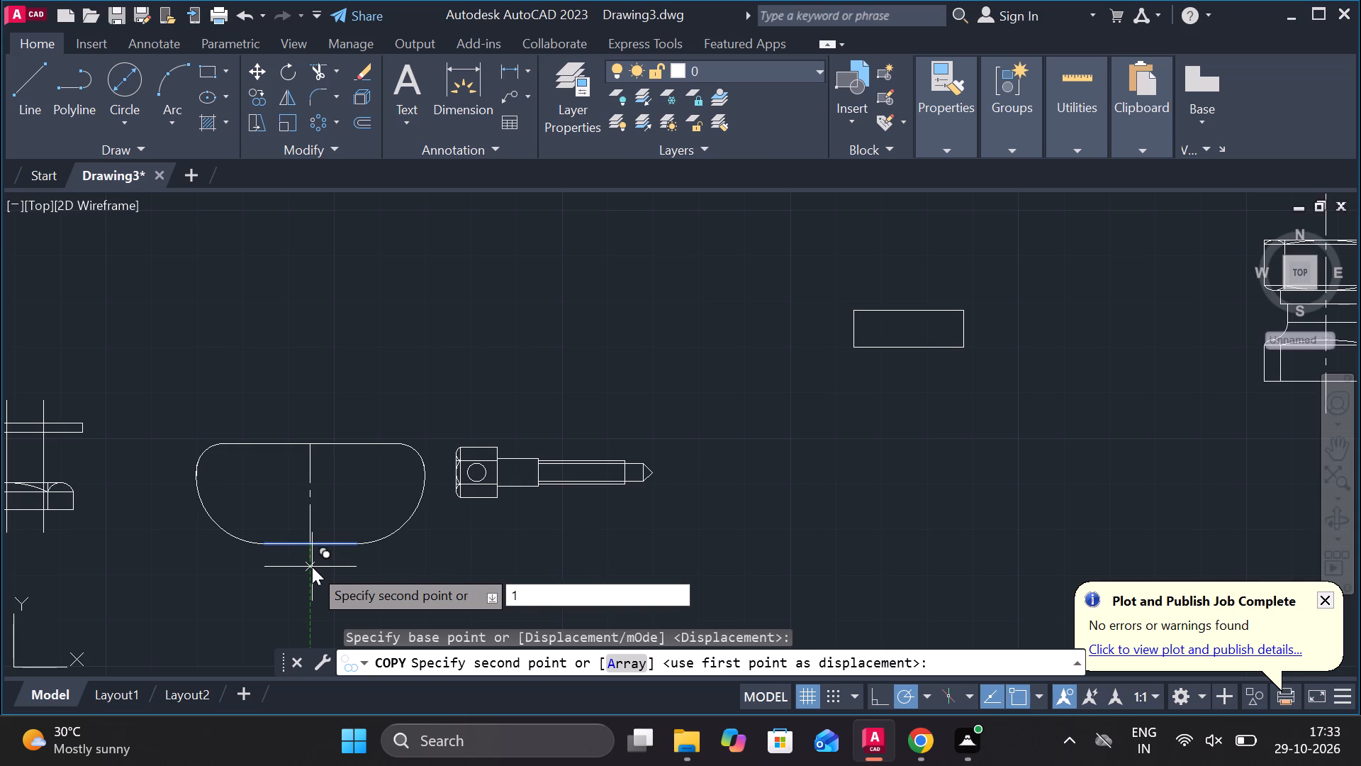
pyautogui.press('Return')
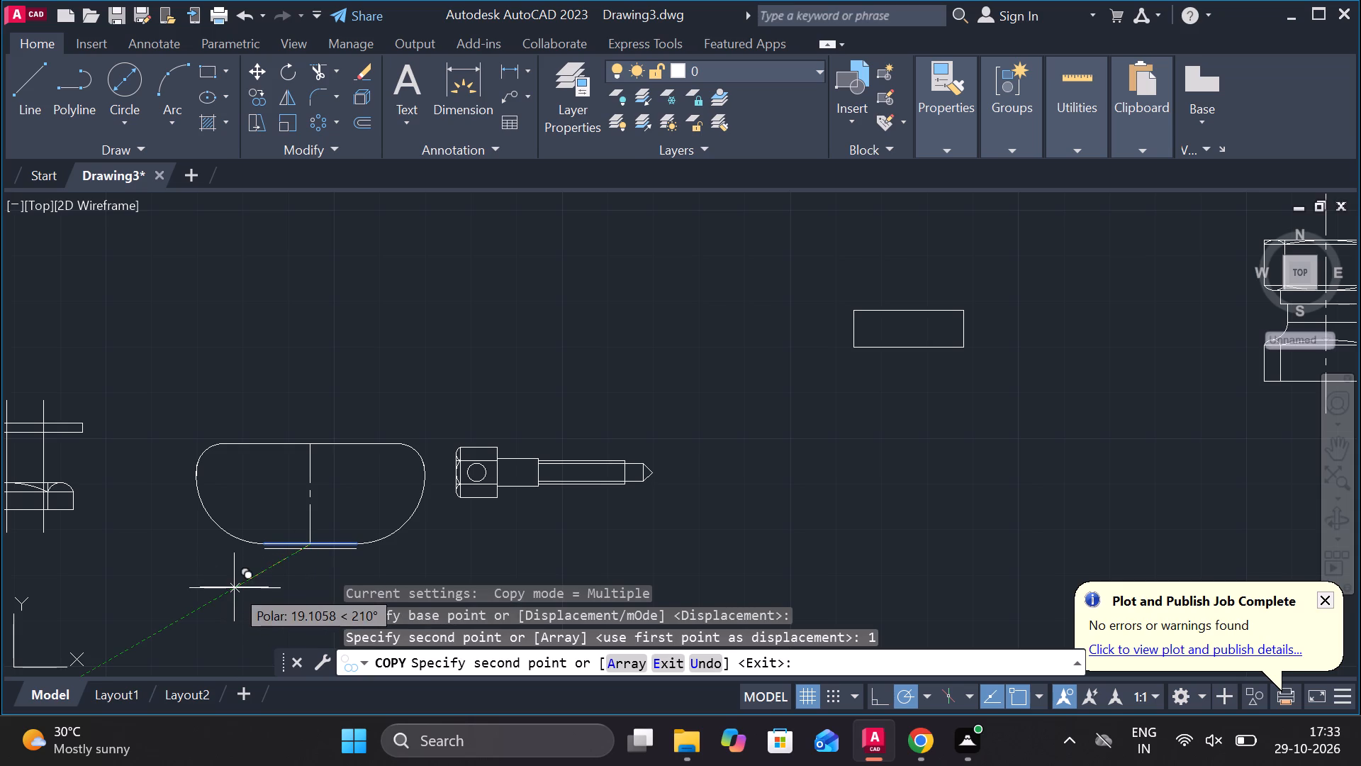
pyautogui.press('Escape')
# Draw a vertical line about 5.8 units long upward from each end of the copied line, crossing the outline's bottom edge.
pyautogui.scroll(2, 303, 540)
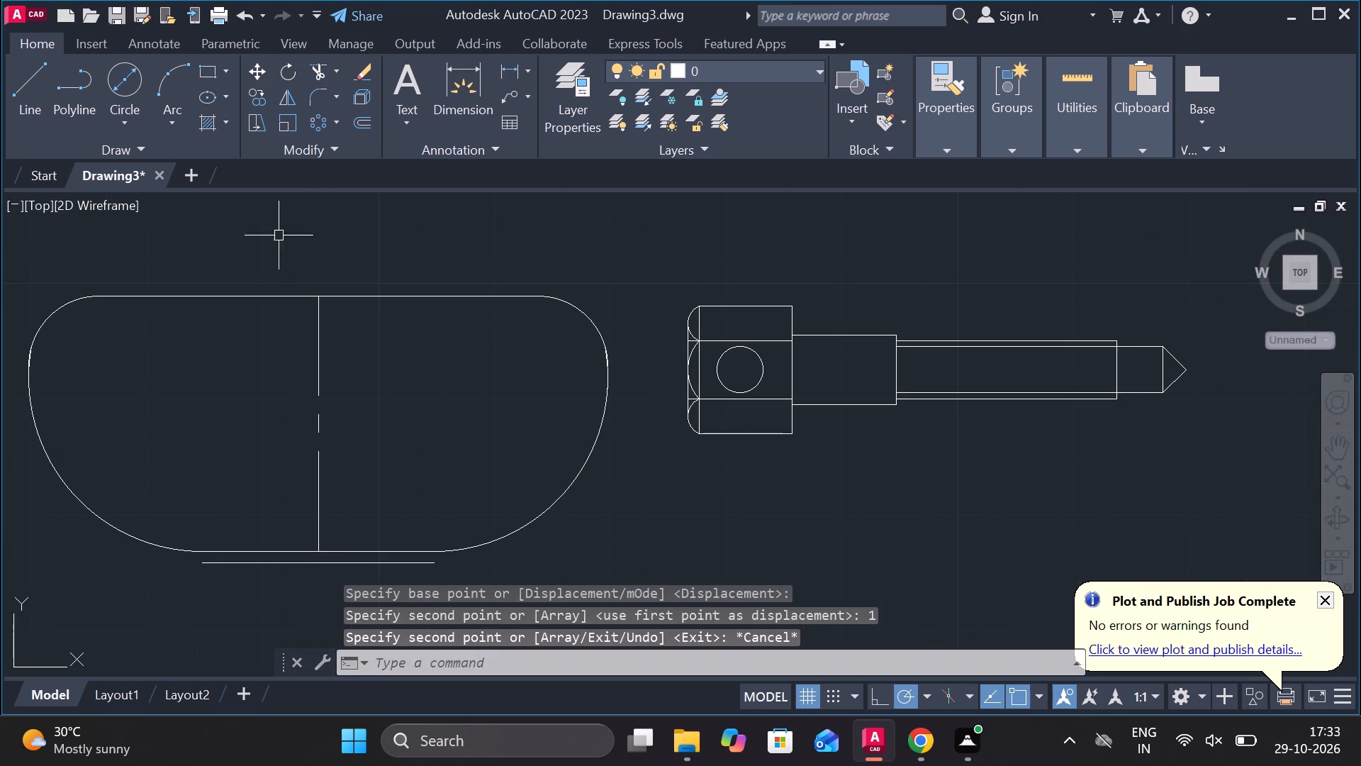
pyautogui.click(21, 76)
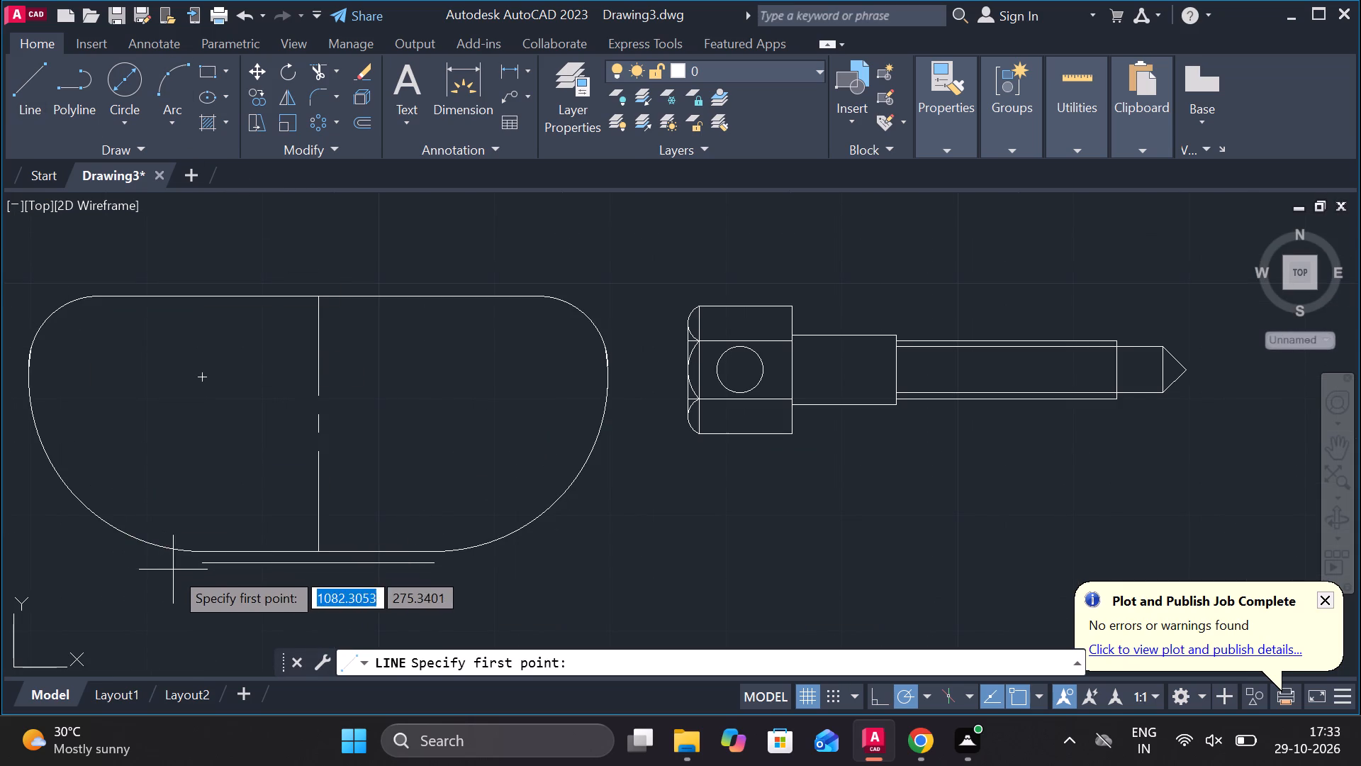
pyautogui.click(201, 566)
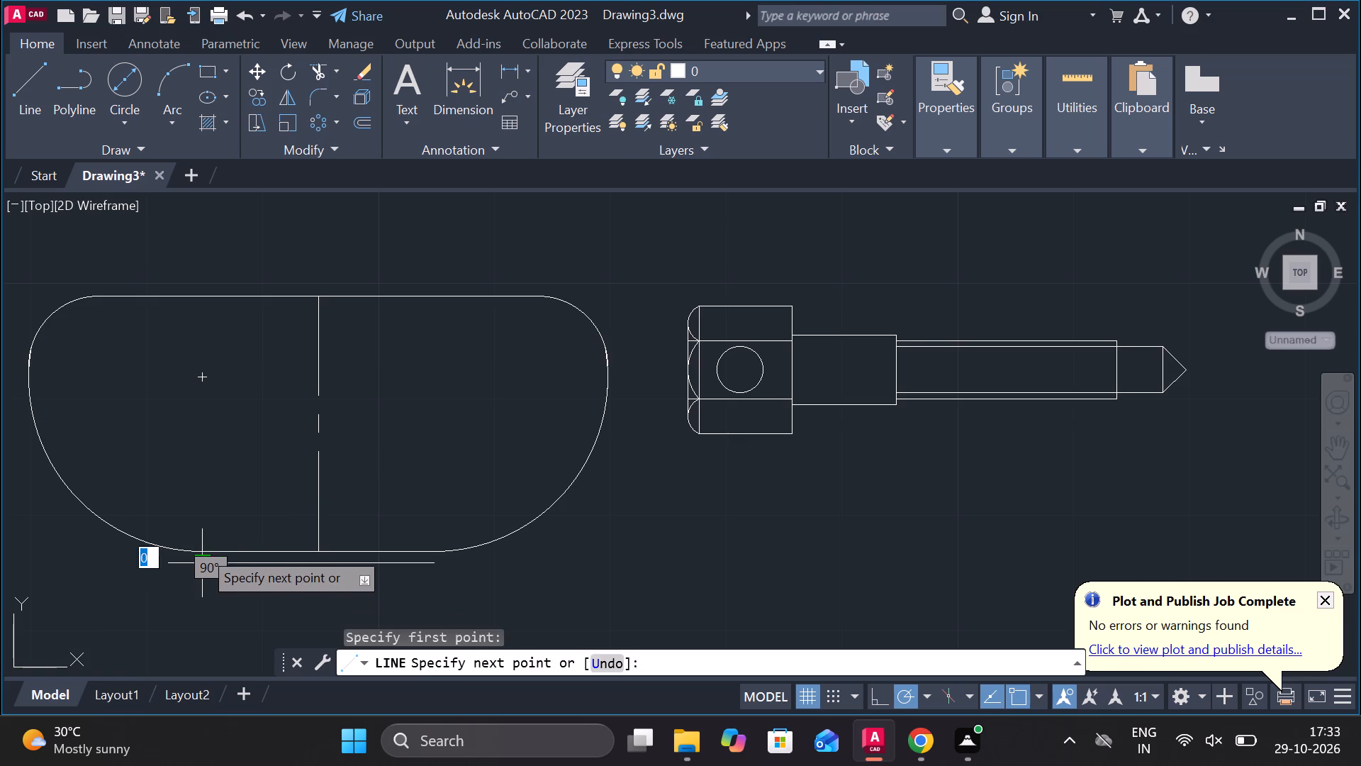
pyautogui.scroll(2, 202, 496)
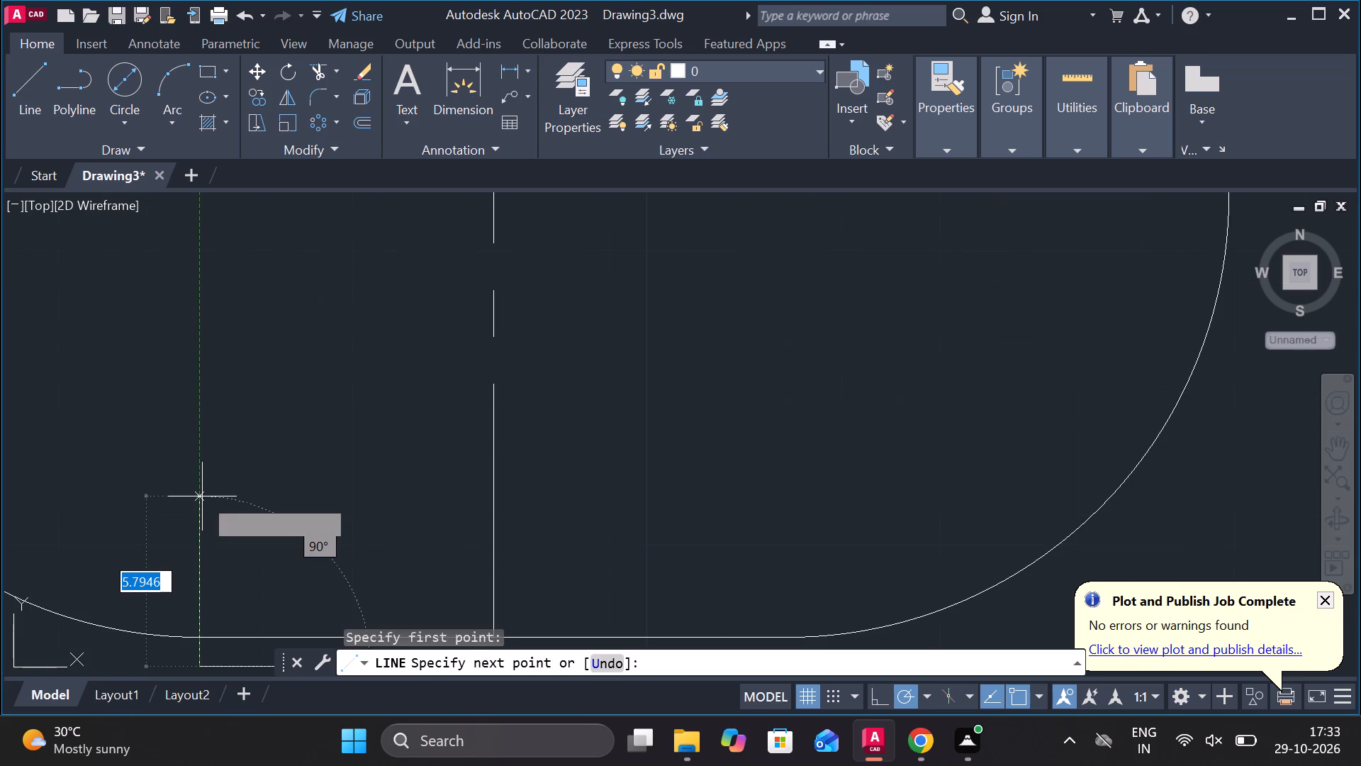
pyautogui.click(202, 496)
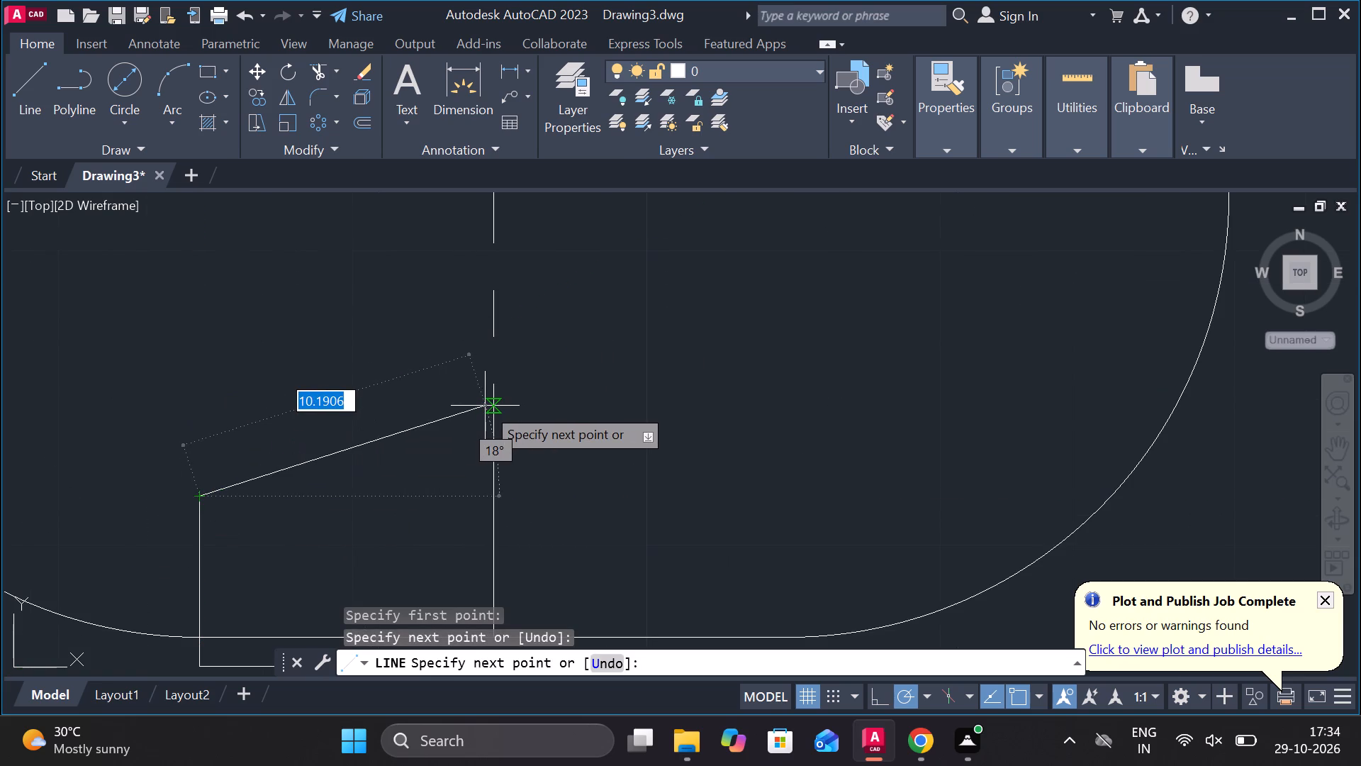
pyautogui.press('Escape')
pyautogui.scroll(-3, 639, 373)
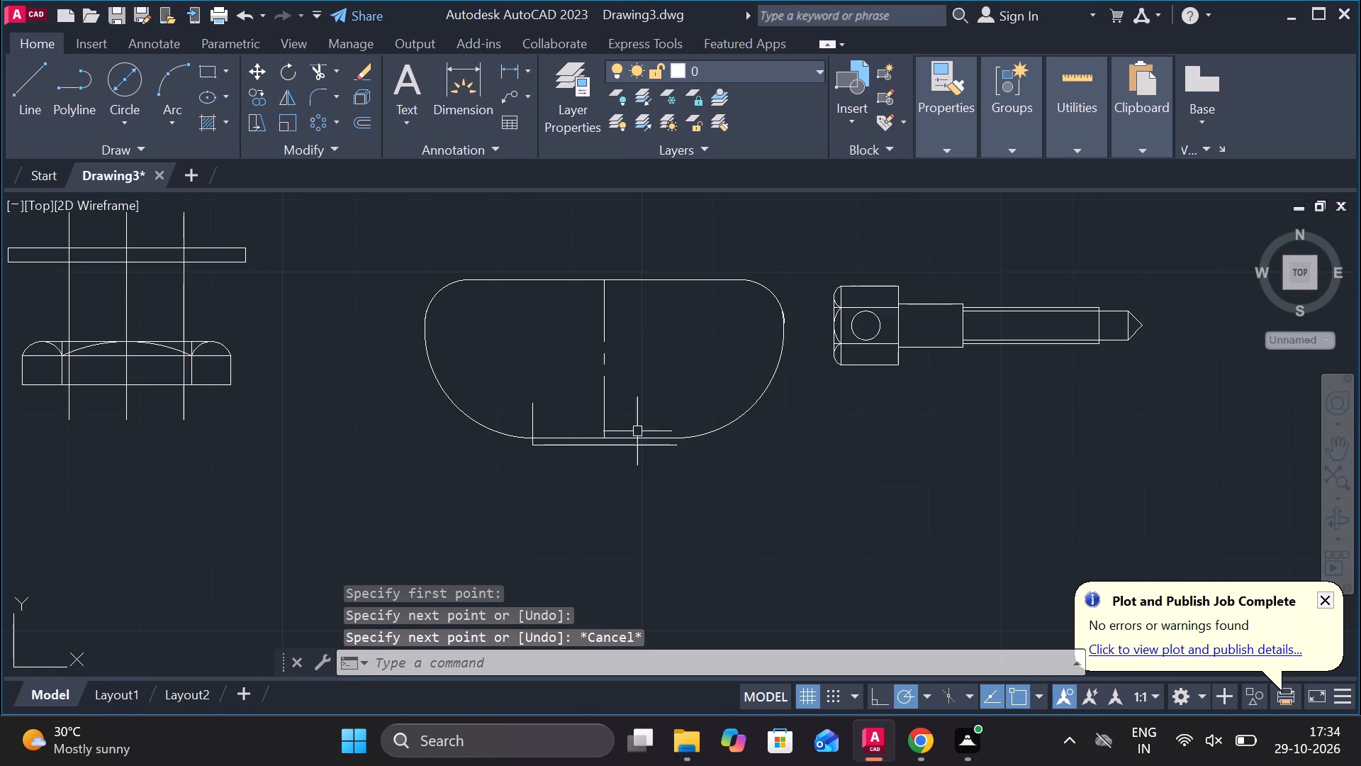
pyautogui.click(19, 92)
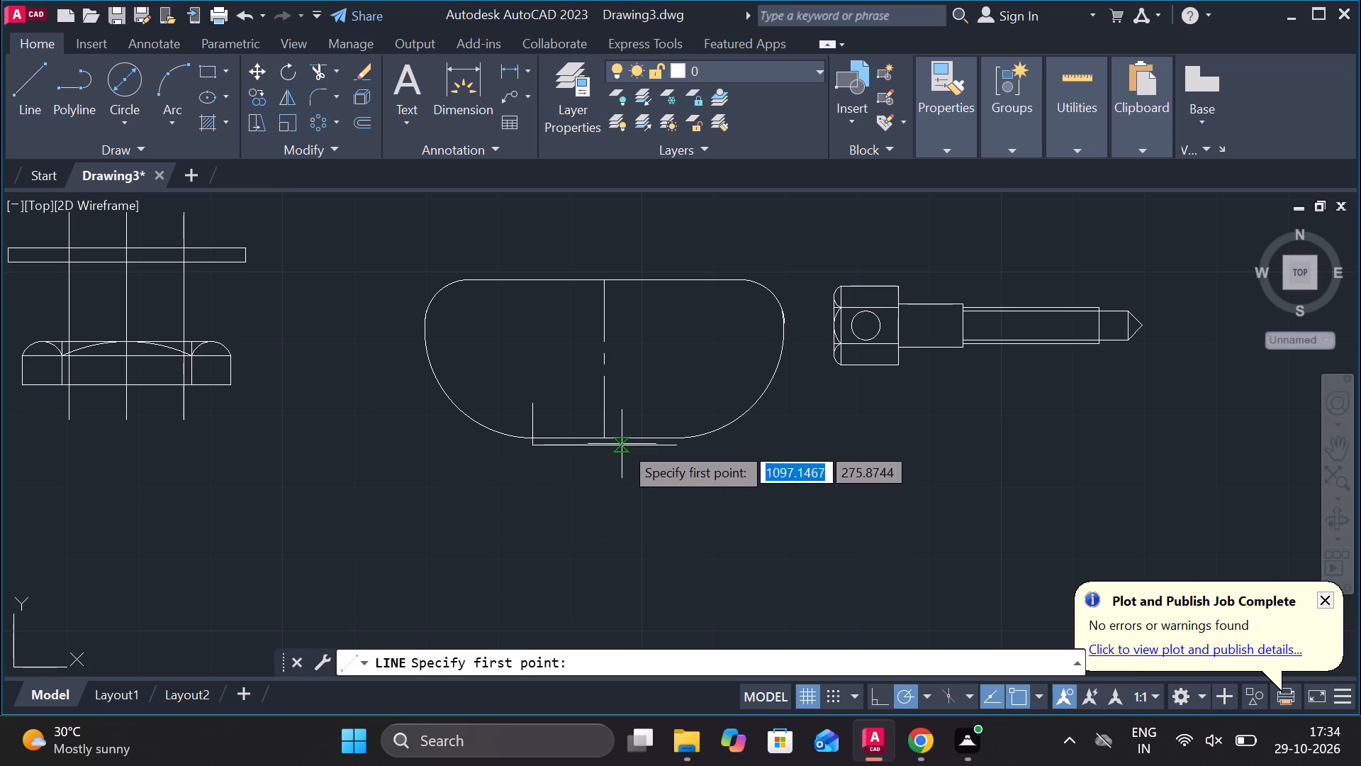
pyautogui.scroll(2, 622, 444)
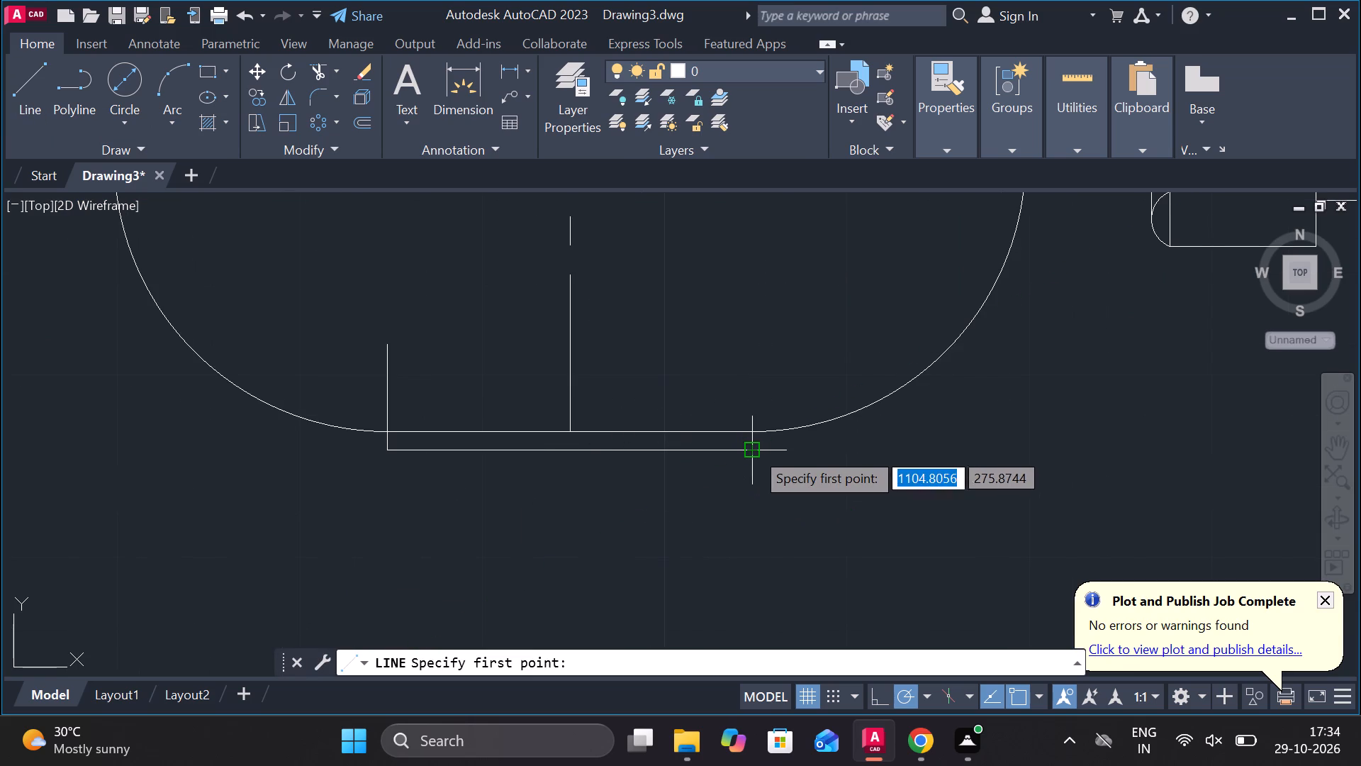
pyautogui.click(752, 443)
pyautogui.click(748, 345)
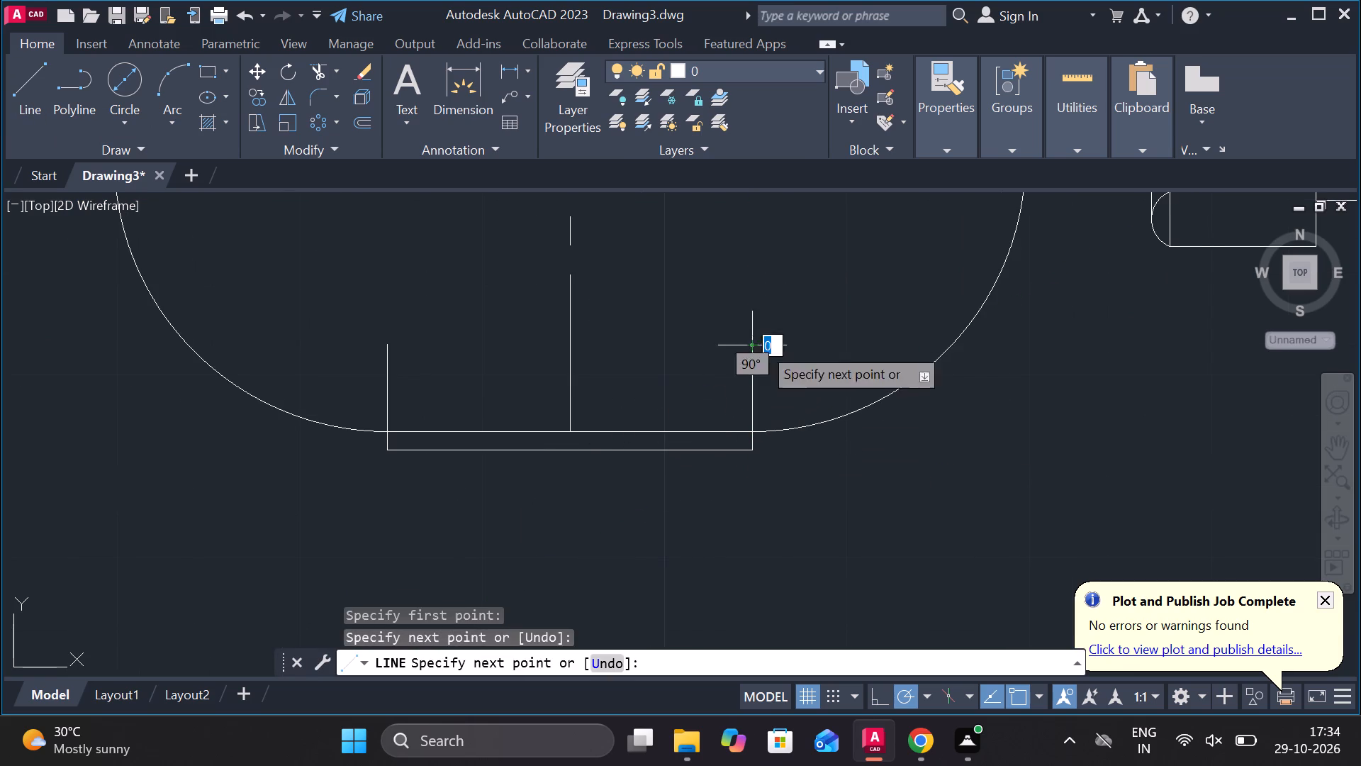
pyautogui.press('Escape')
# Trim both vertical lines above the outline's bottom edge, leaving a closed thin strip beneath the outline.
pyautogui.click(316, 59)
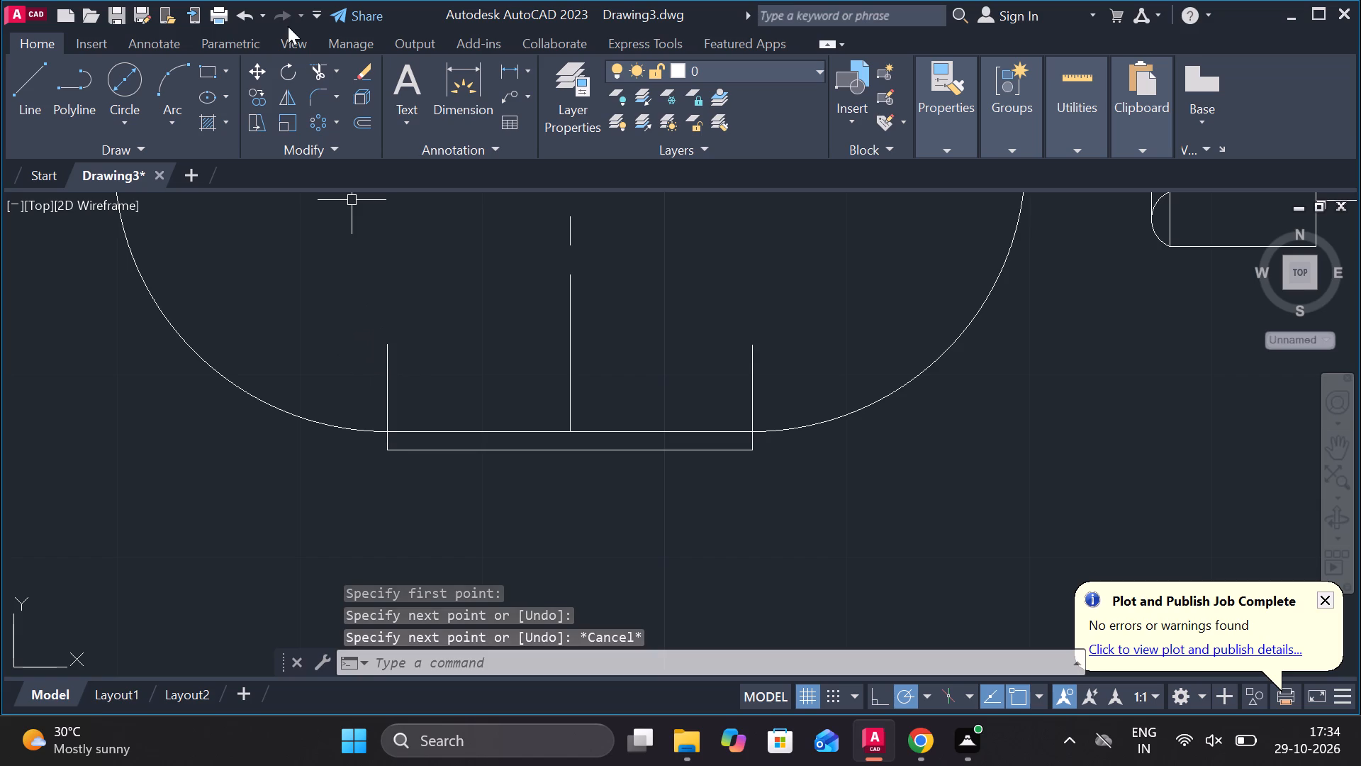
pyautogui.click(325, 69)
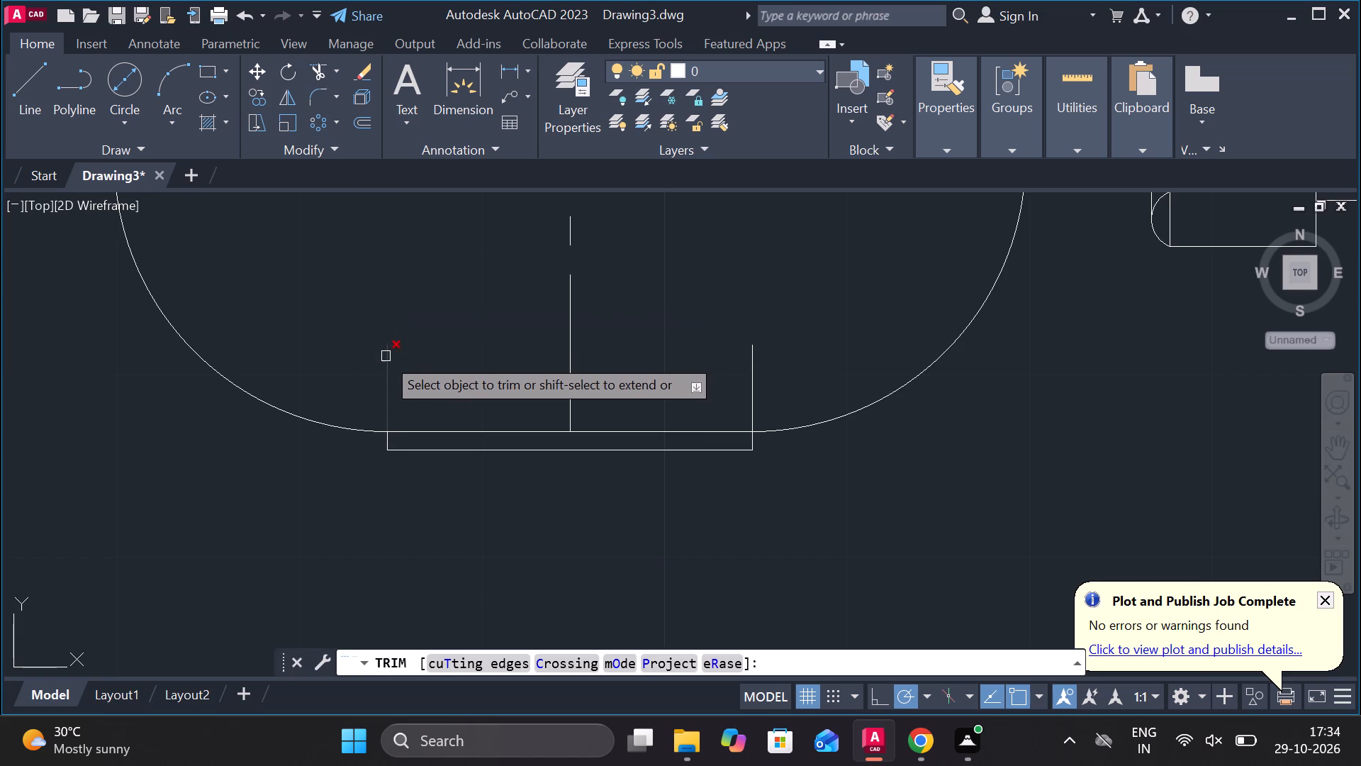
pyautogui.click(381, 356)
pyautogui.click(396, 362)
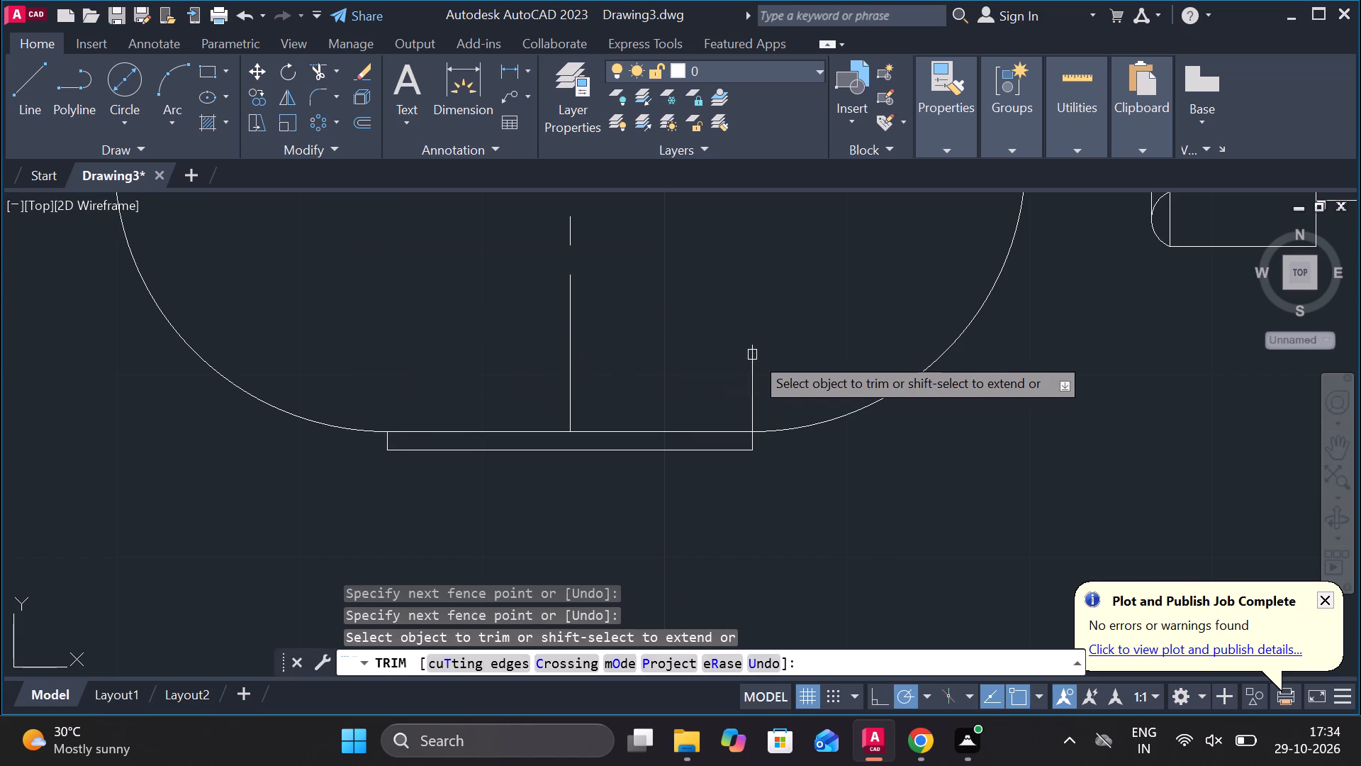
pyautogui.click(755, 355)
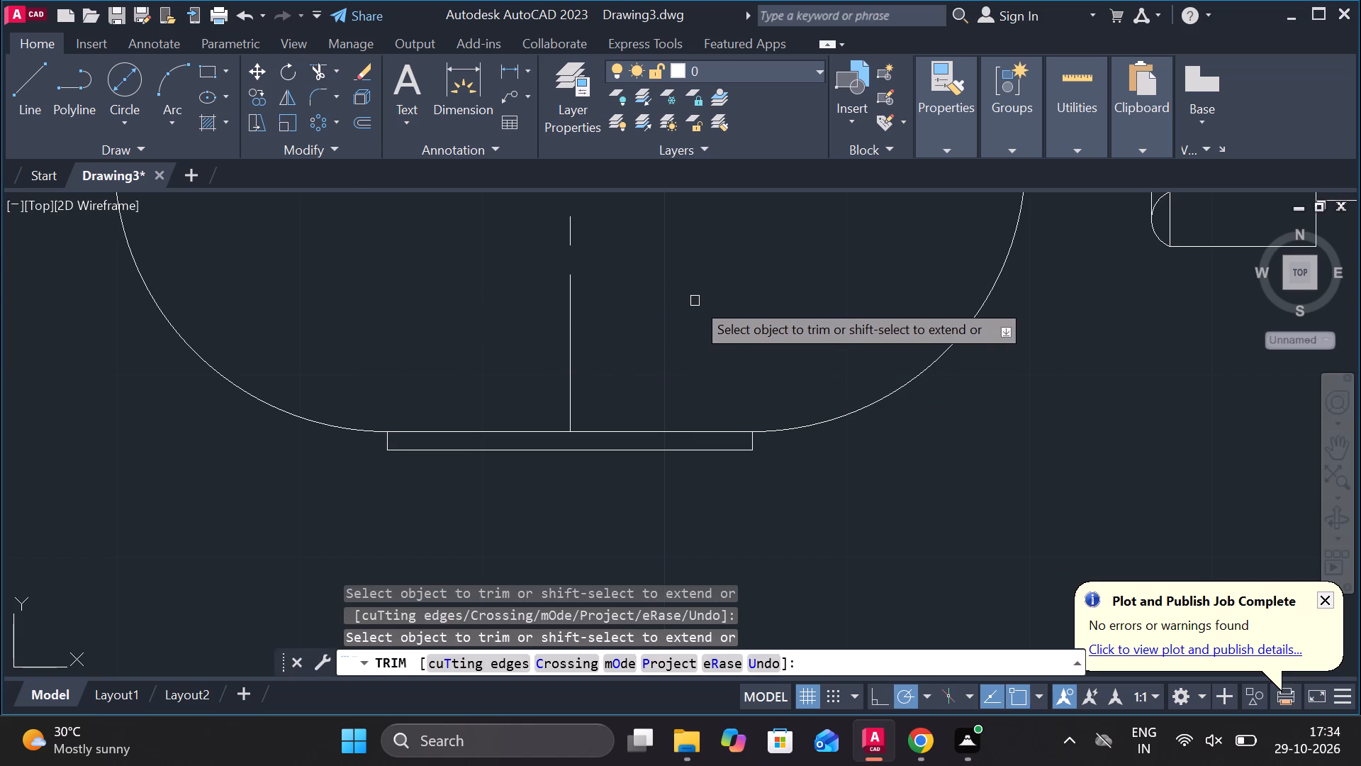
pyautogui.press('Escape')
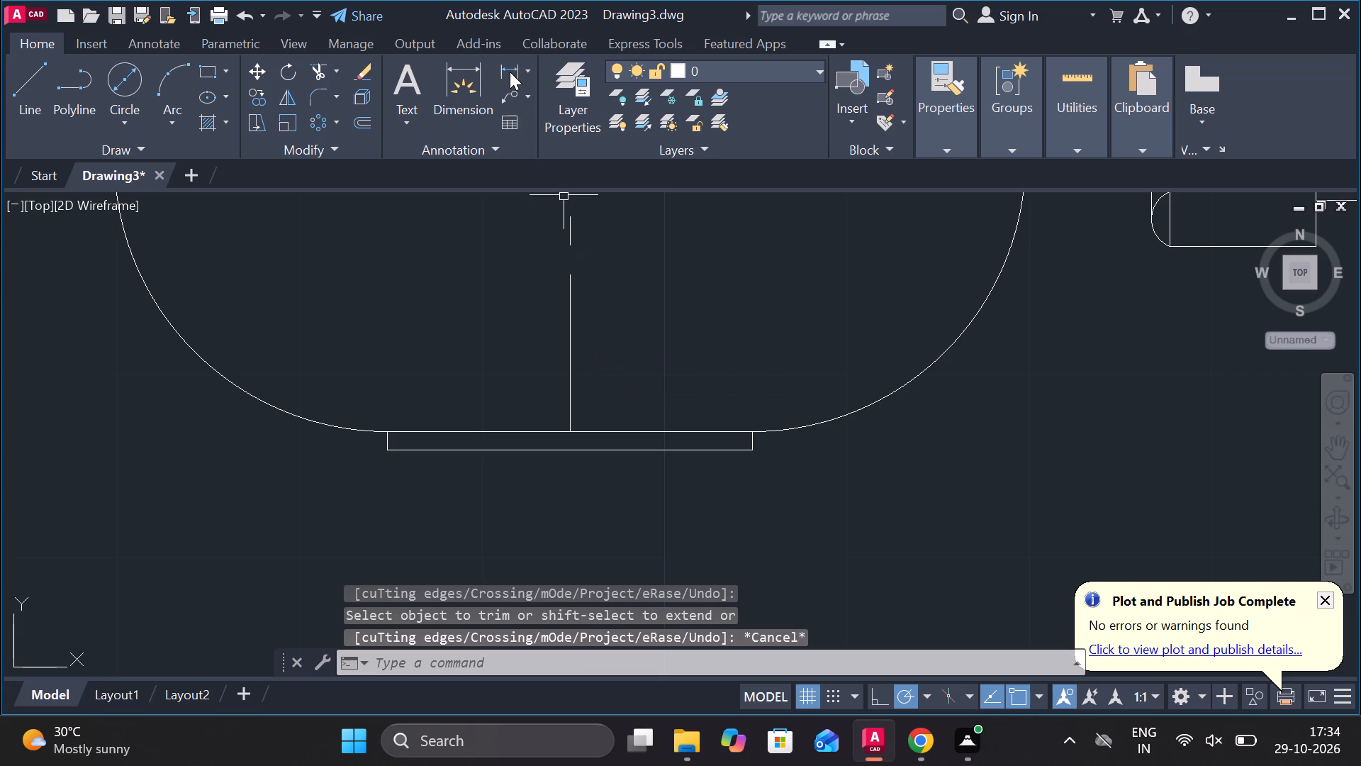
# Measure the length of the rounded outline's bottom edge between the two short verticals, without placing the dimension.
pyautogui.click(510, 72)
pyautogui.click(386, 426)
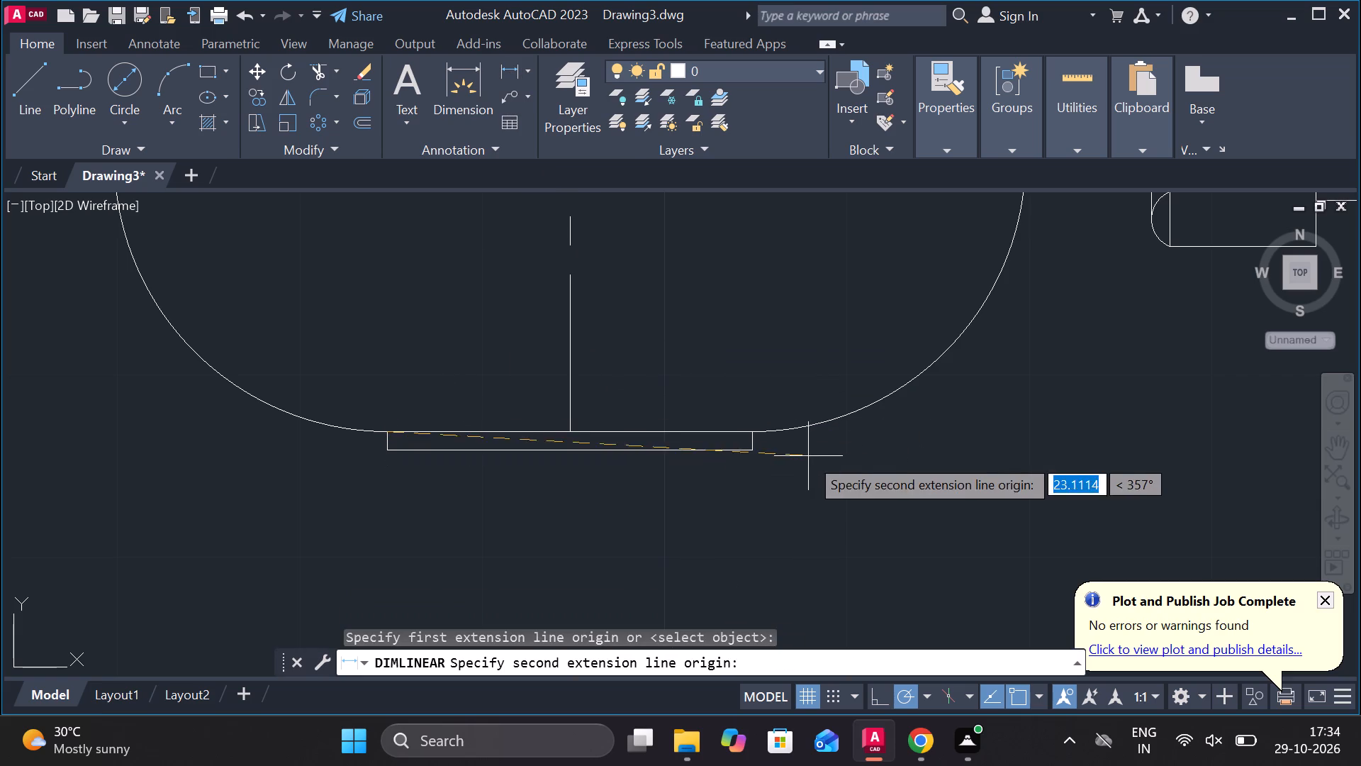
pyautogui.click(751, 433)
pyautogui.press('Escape')
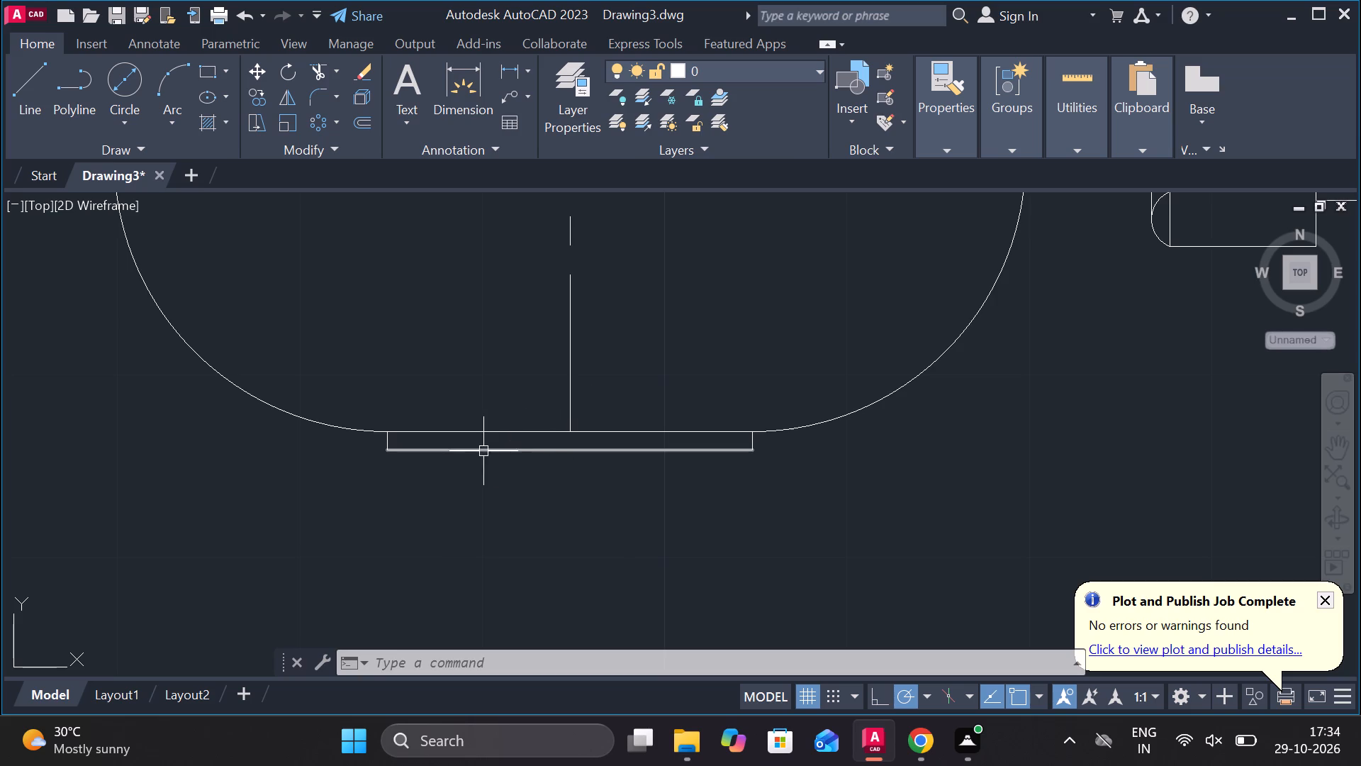
# Stretch the thin strip's bottom line outward by 6.5 units at each end.
pyautogui.click(566, 453)
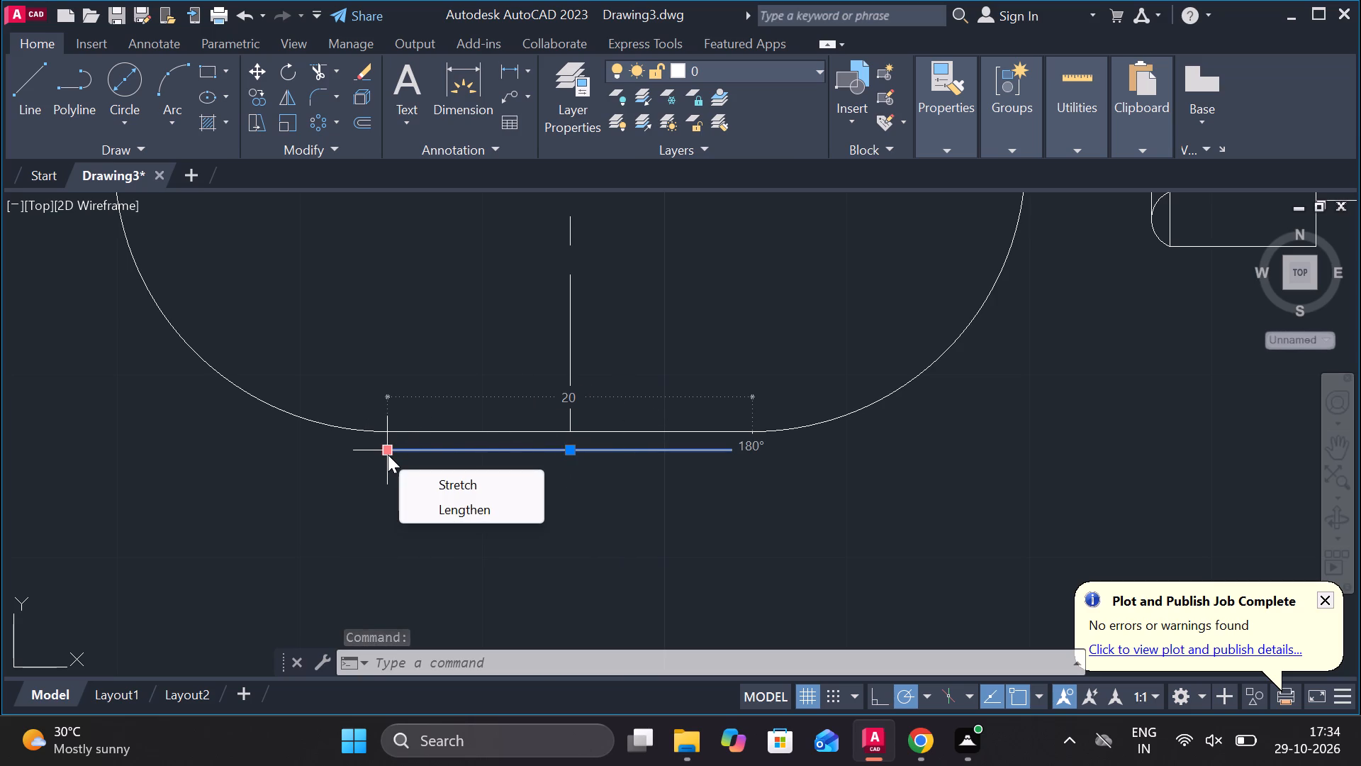
pyautogui.click(388, 455)
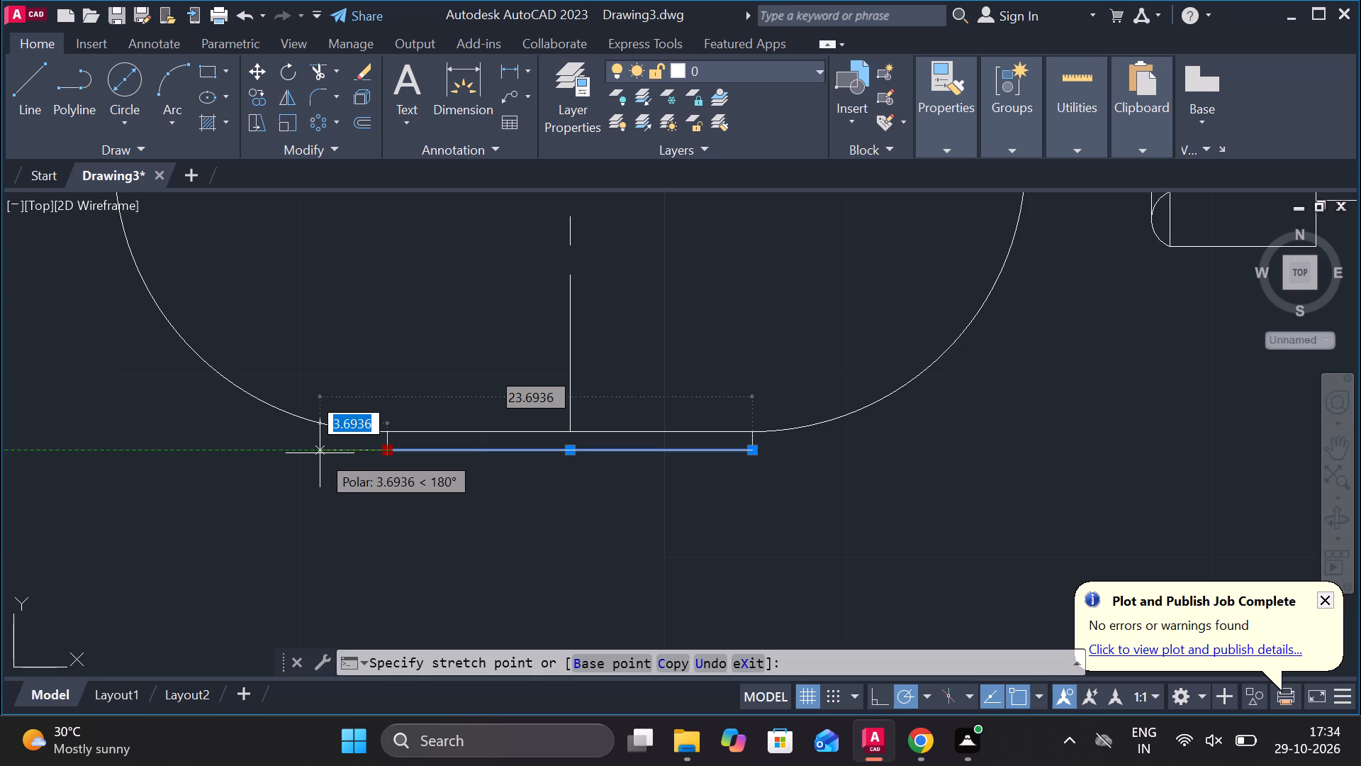
pyautogui.press('6')
pyautogui.press('.')
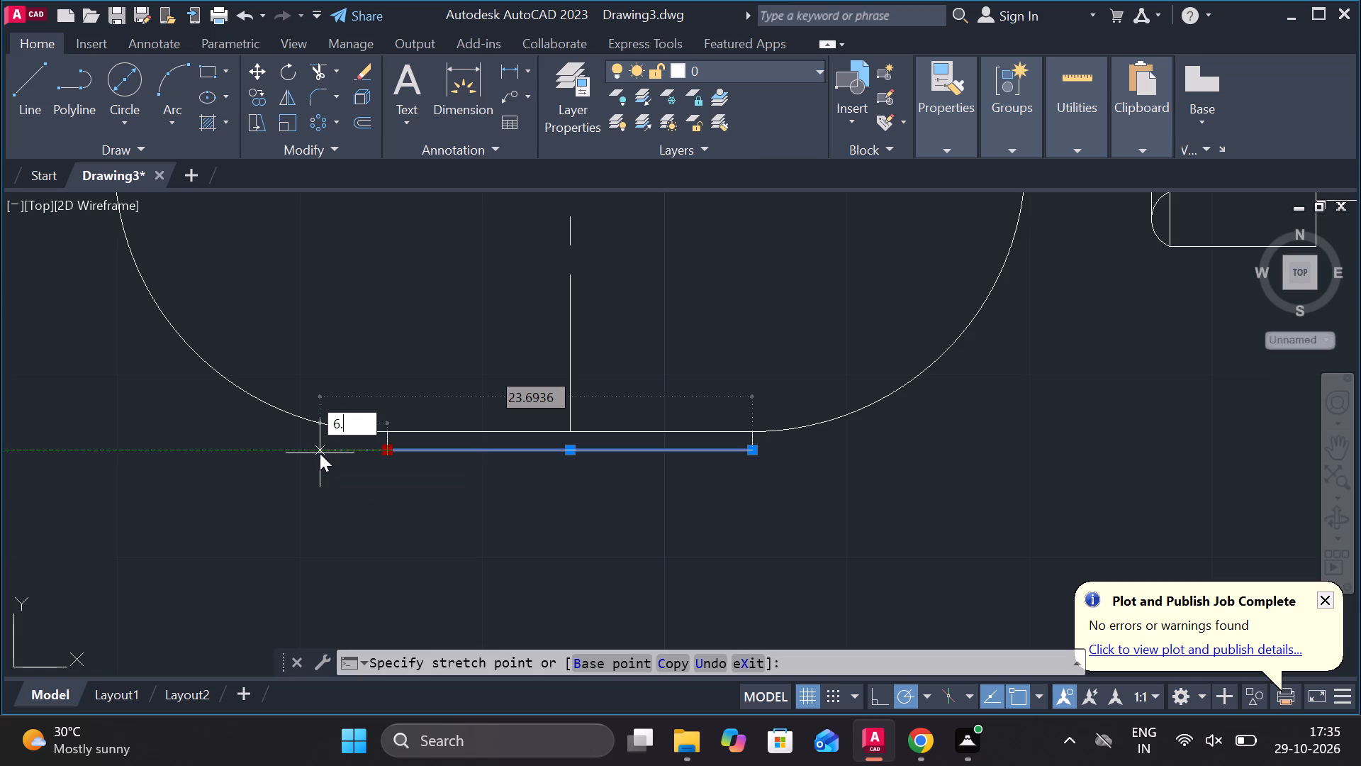
pyautogui.press('5')
pyautogui.press('Return')
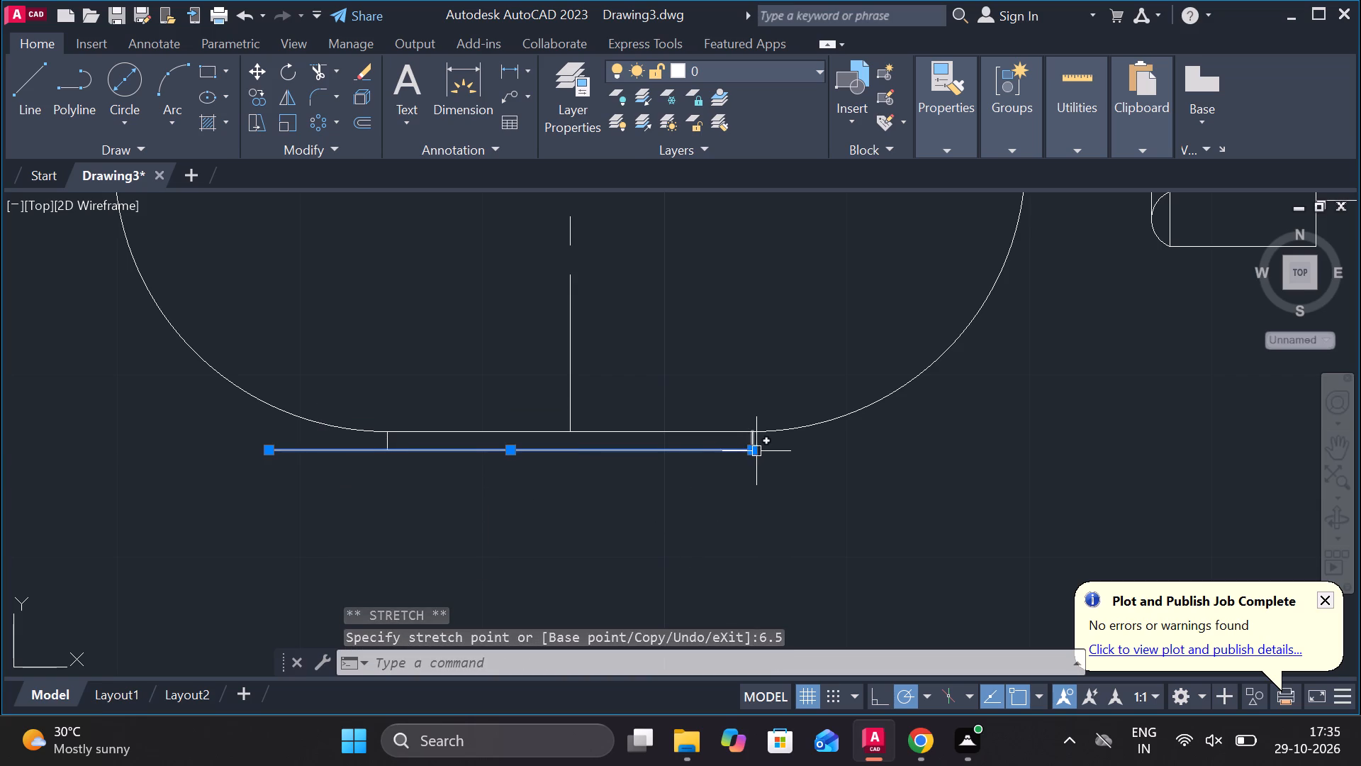
pyautogui.click(756, 451)
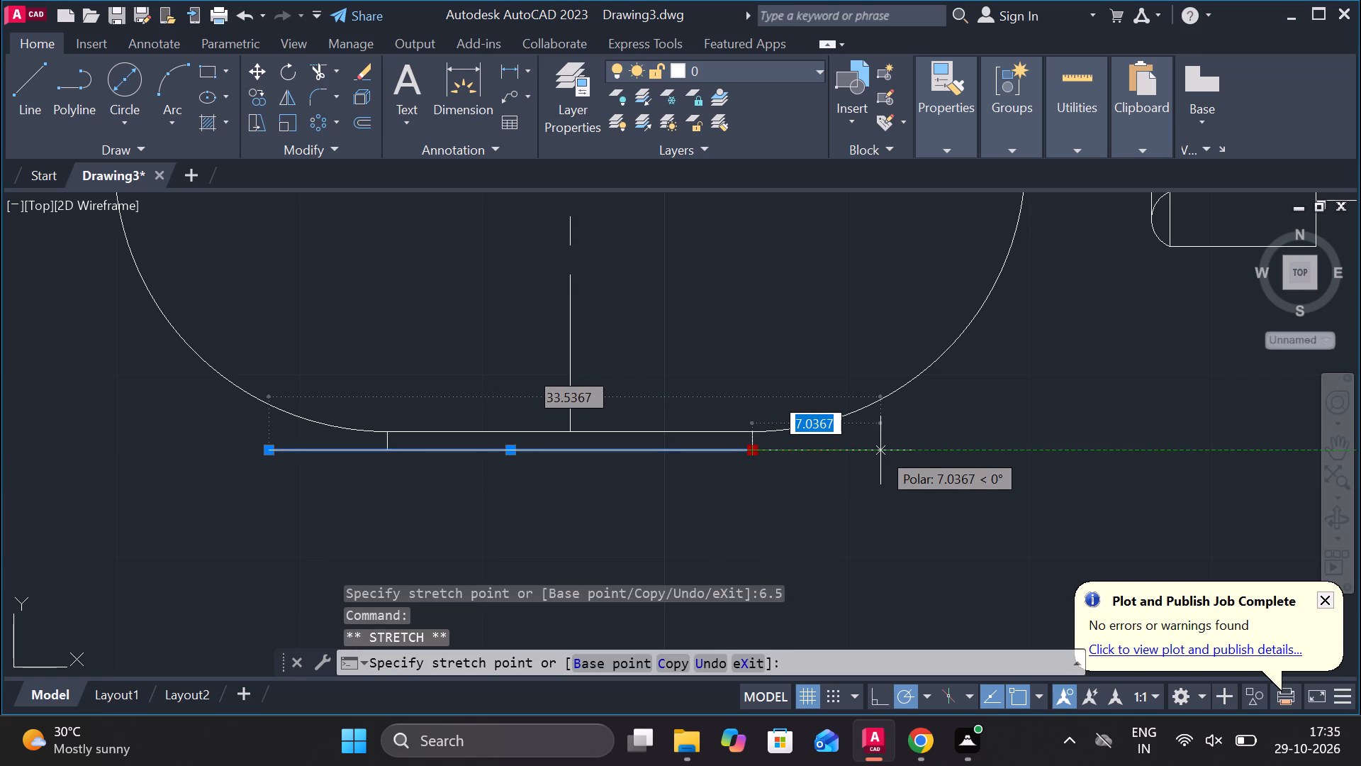
pyautogui.write('6.')
pyautogui.press('5')
pyautogui.press('Return')
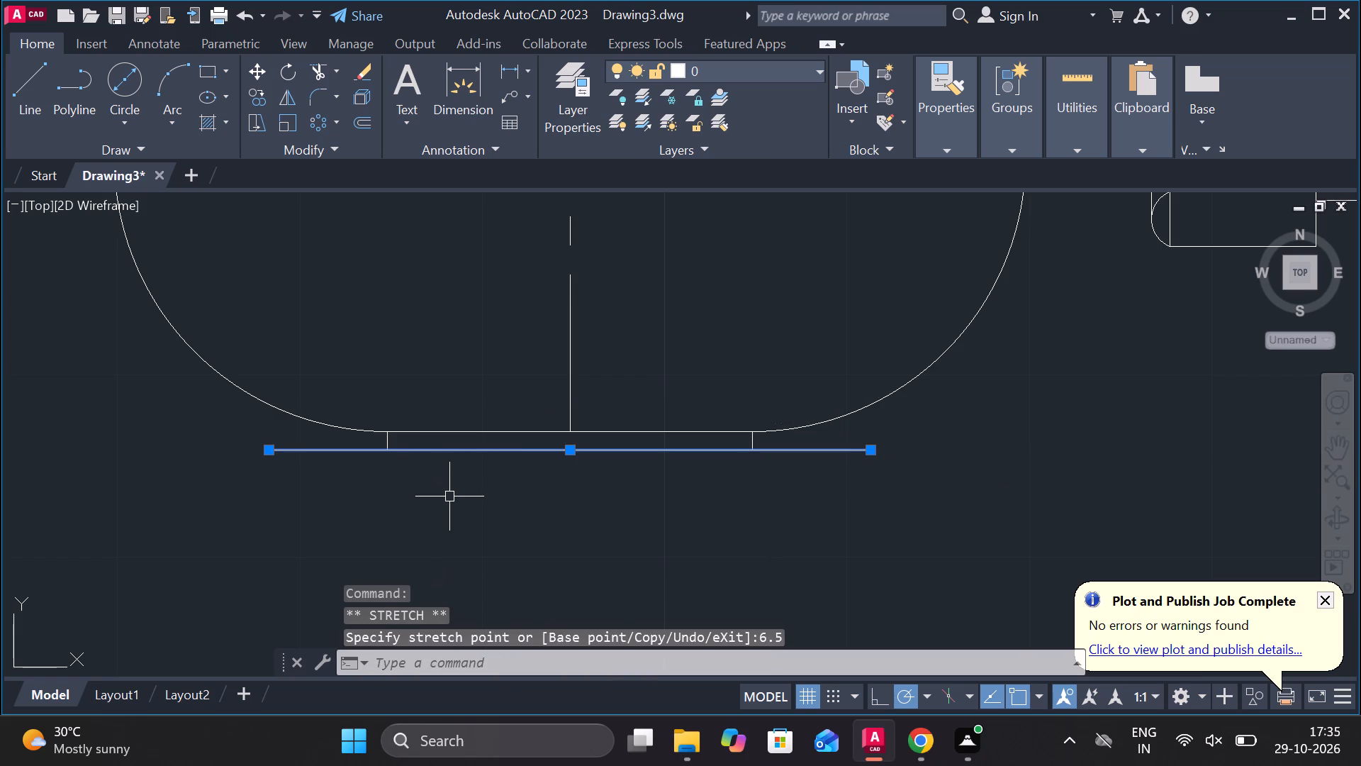
pyautogui.press('Escape')
# Draw connected lines from the bottom line's one end: about 6.5 units up, 33 units across, and down to its other end.
pyautogui.moveTo(33, 79); pyautogui.dragTo(37, 92)
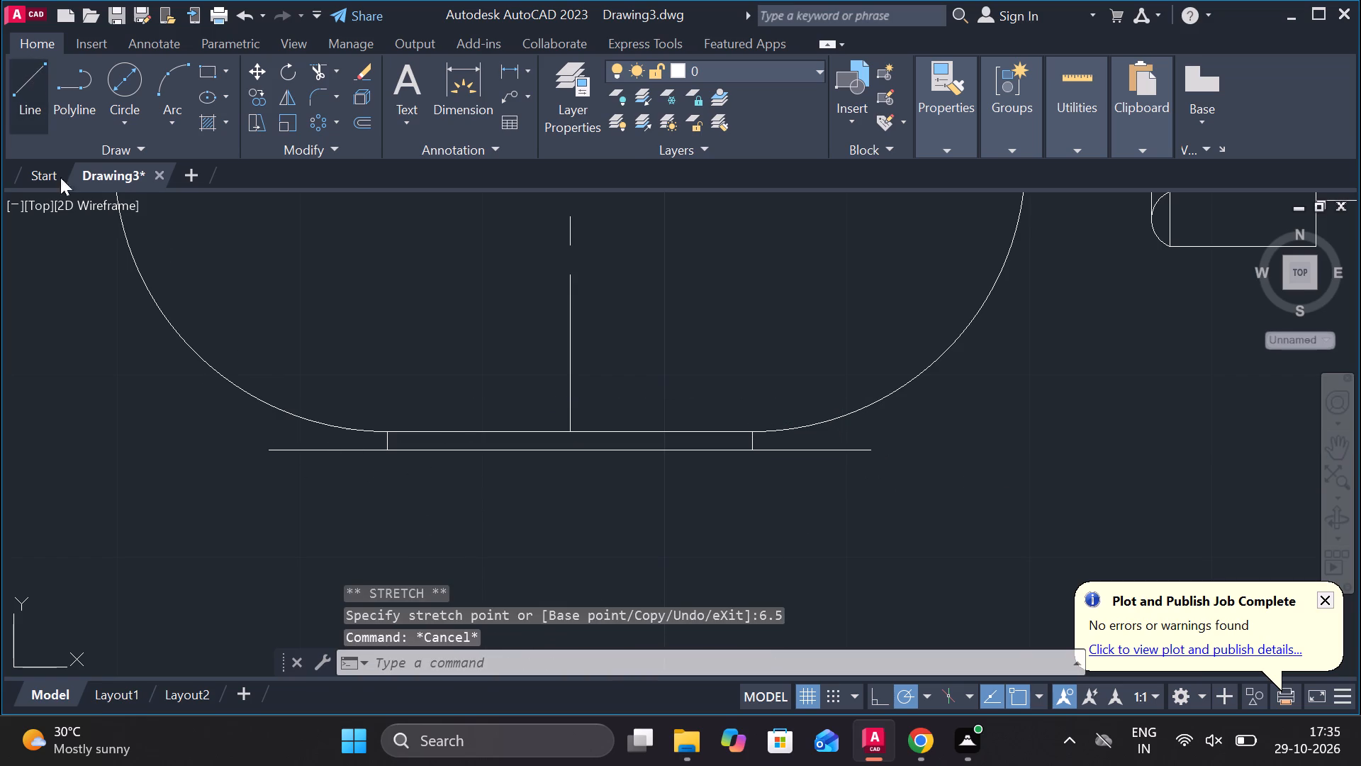
pyautogui.click(271, 452)
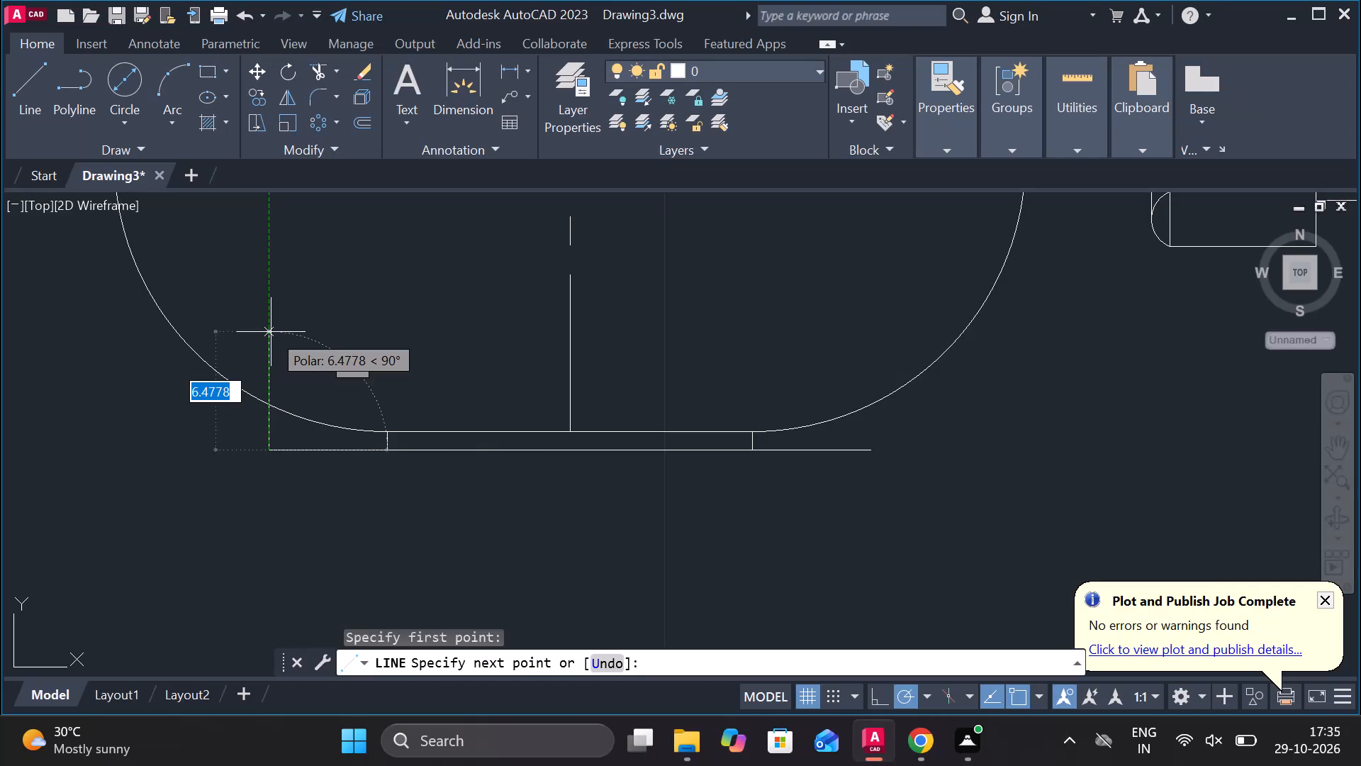
pyautogui.click(271, 332)
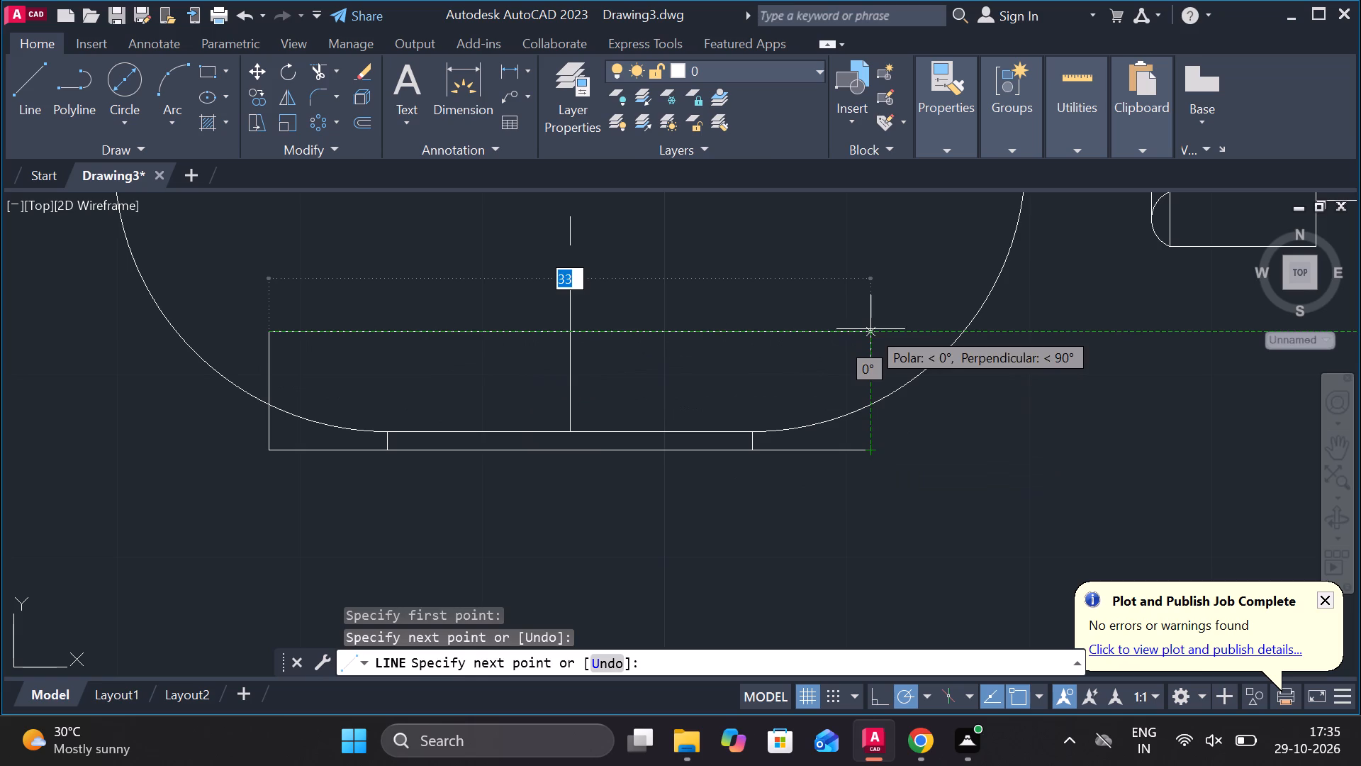
pyautogui.click(870, 329)
pyautogui.click(873, 445)
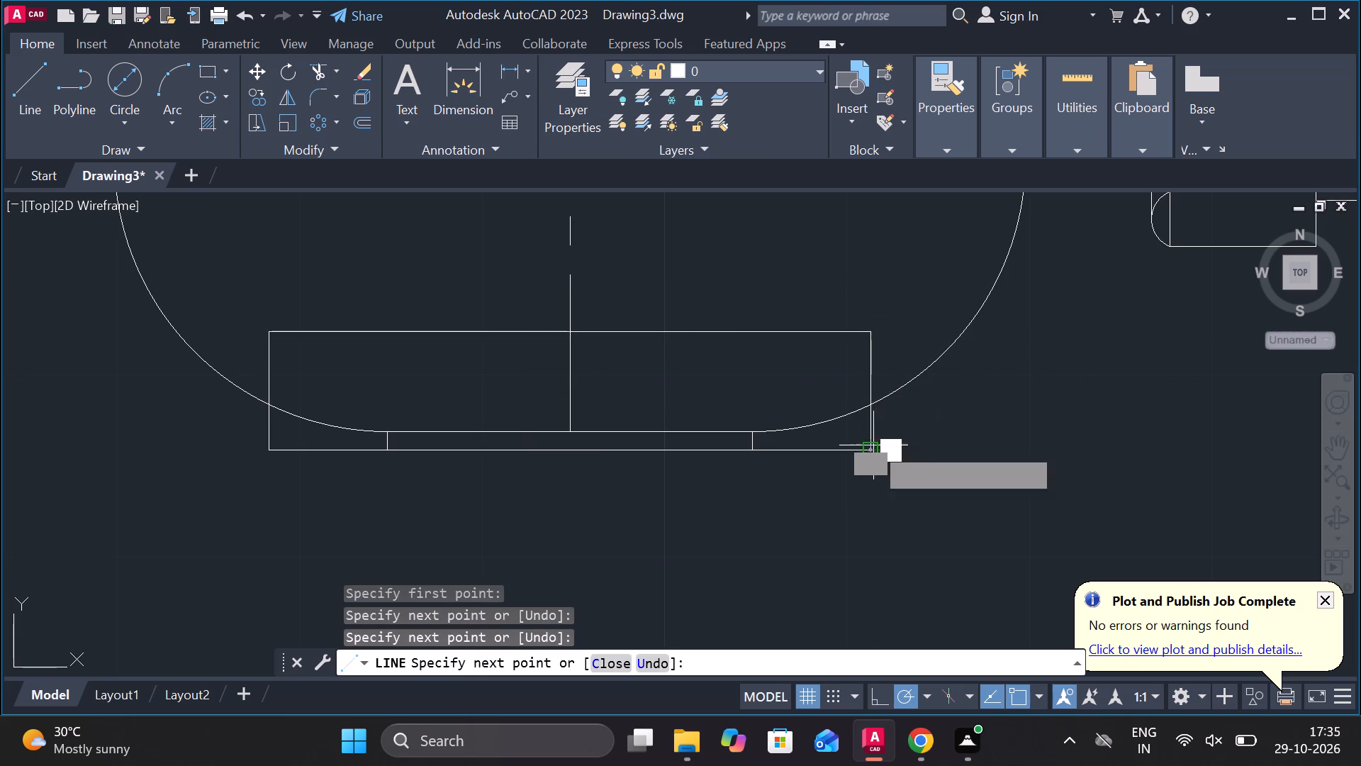
pyautogui.press('Escape')
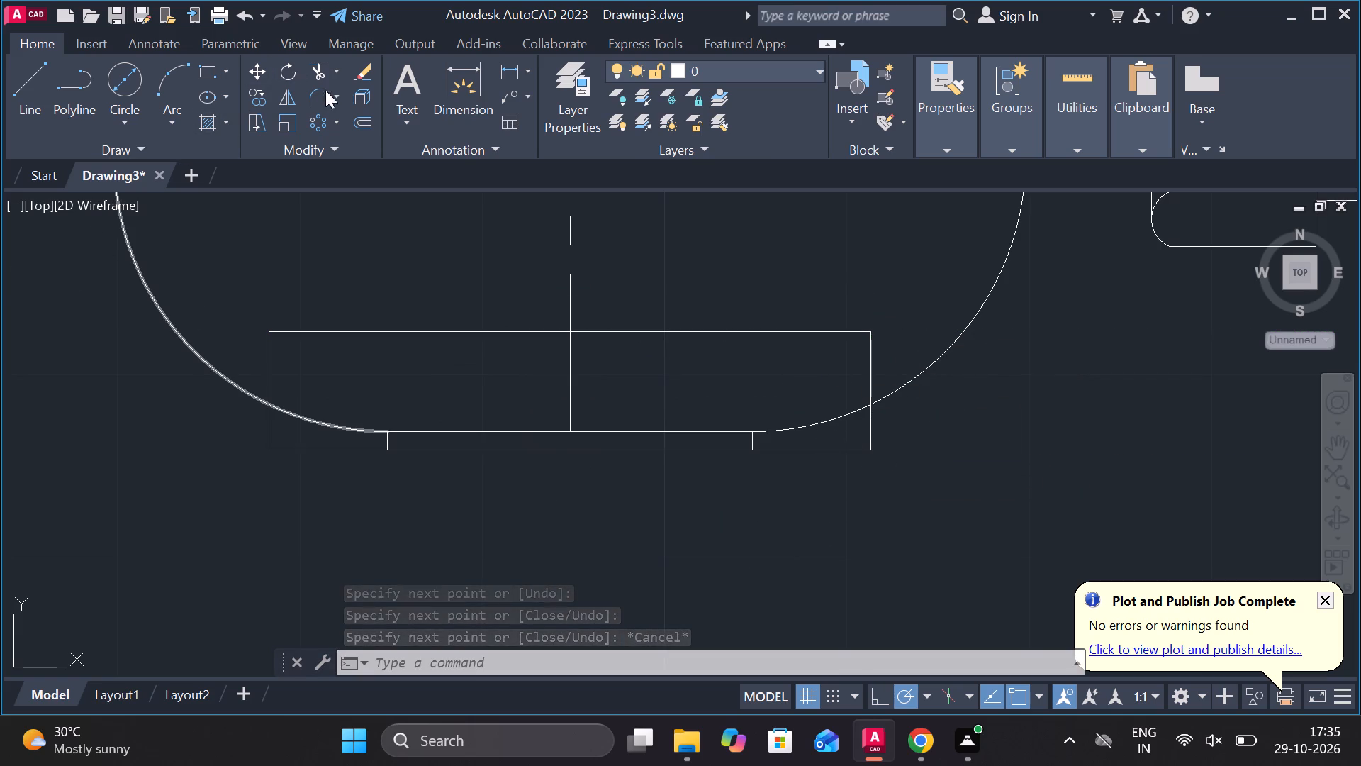
# Trim away the new rectangle's top line and both outer verticals above the outline's rounded corners.
pyautogui.click(323, 62)
pyautogui.click(414, 333)
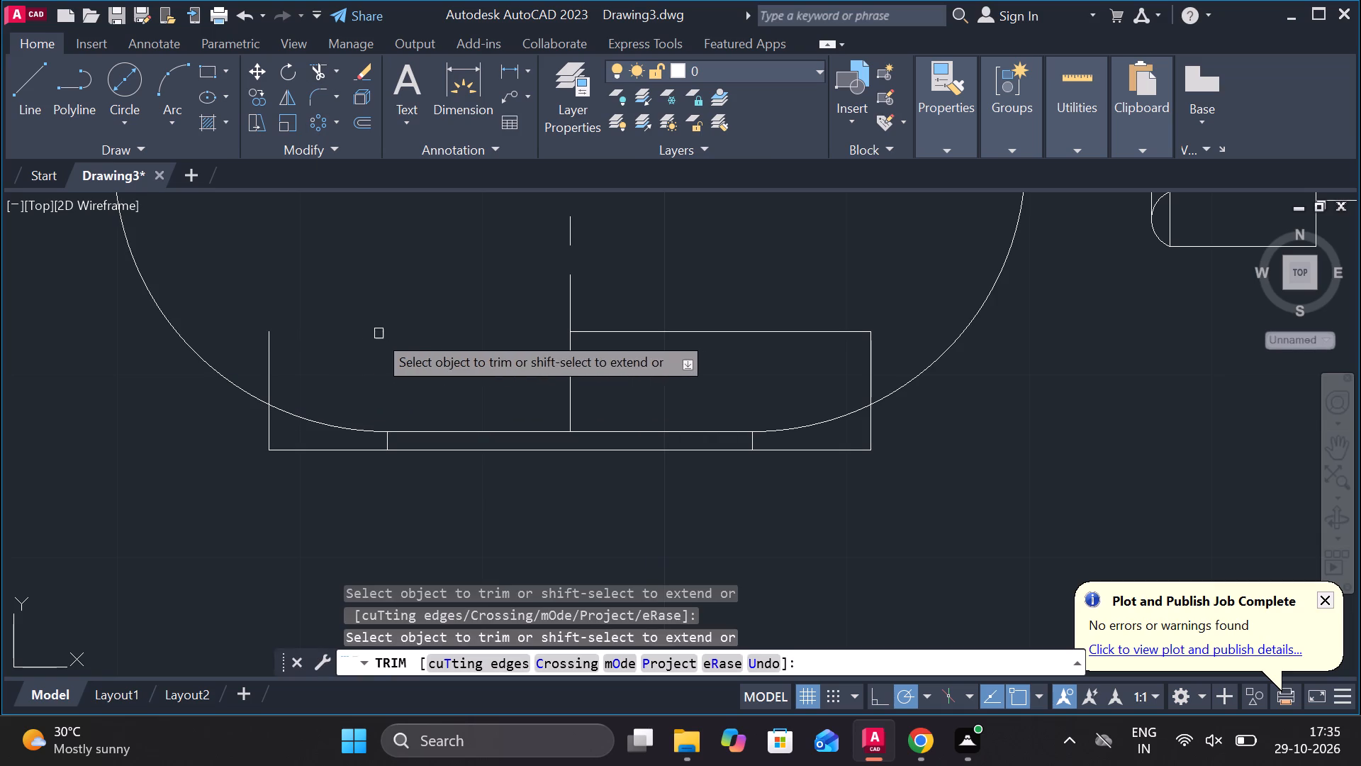
pyautogui.click(265, 346)
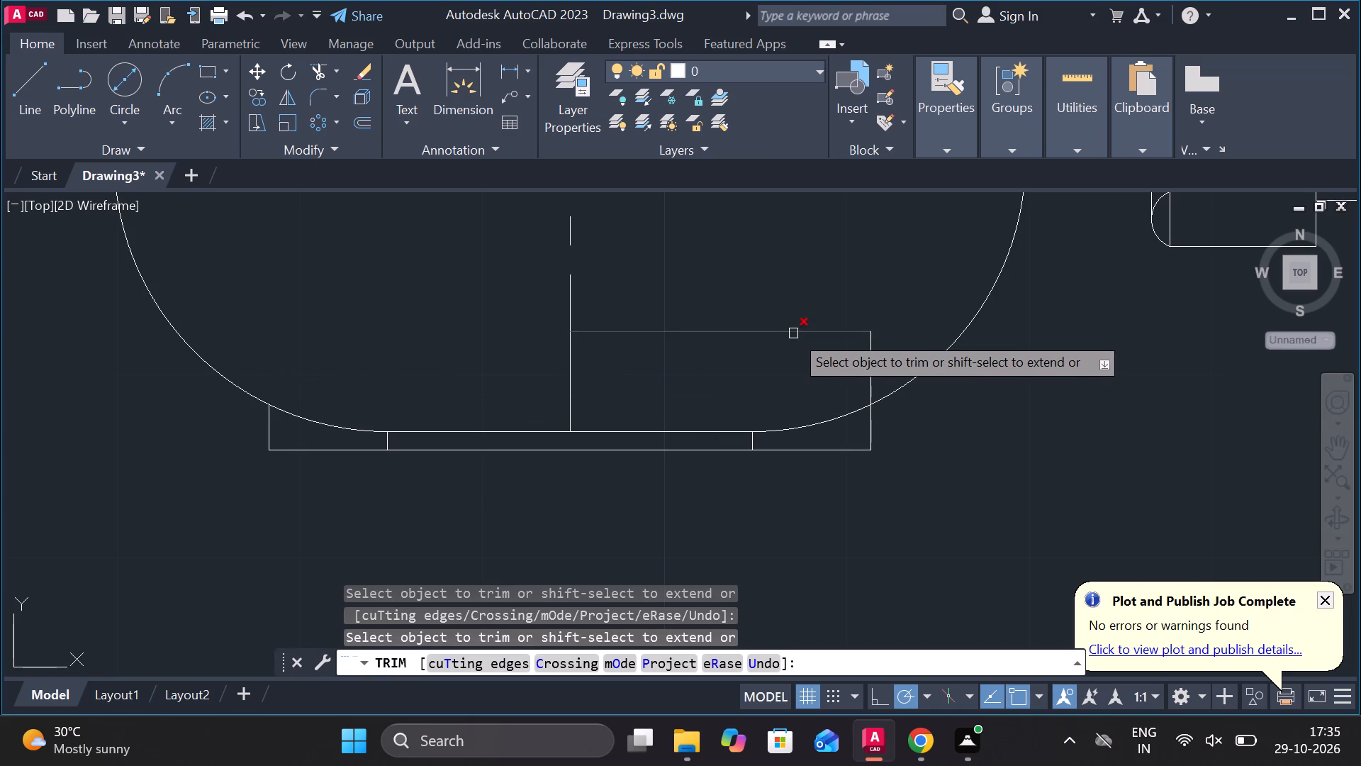
pyautogui.click(793, 333)
pyautogui.click(874, 348)
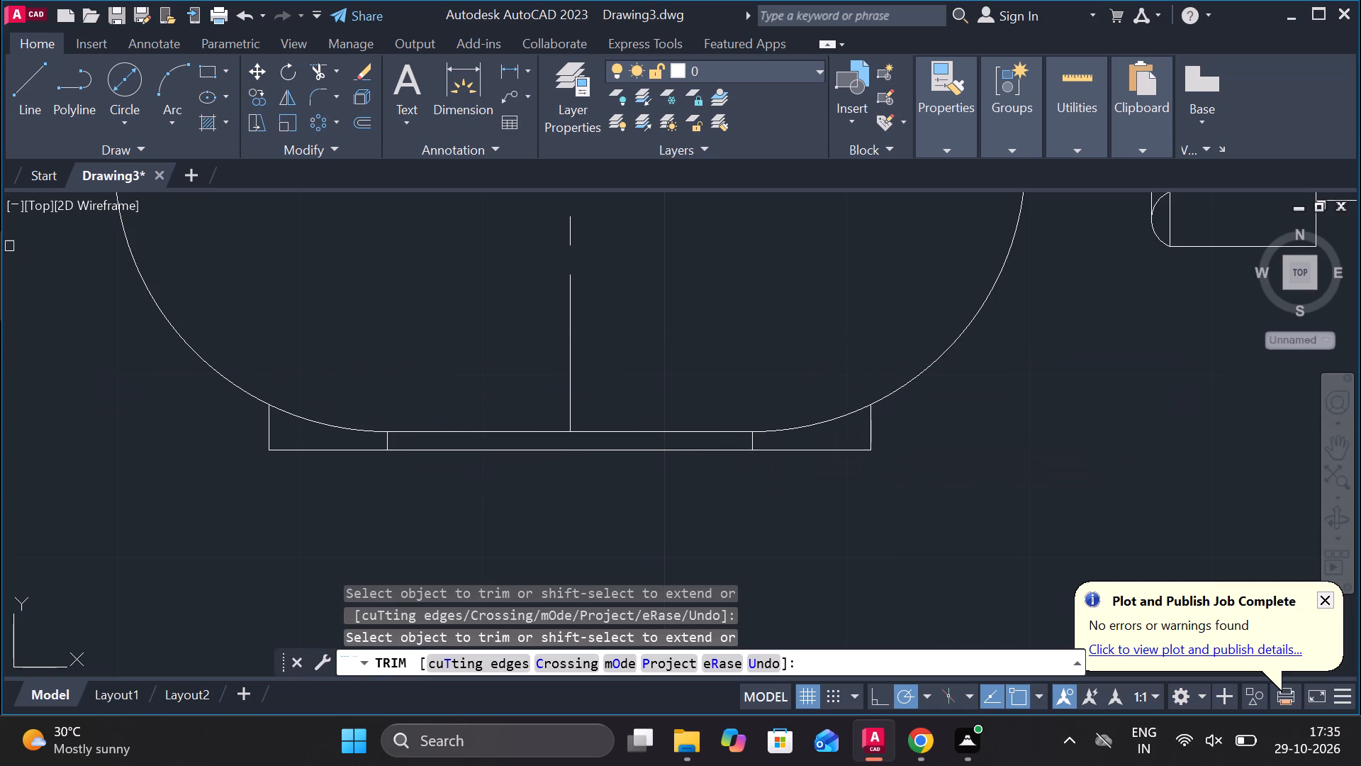
# Measure the strip's lengthened bottom line between the outer verticals, without placing the dimension.
pyautogui.click(509, 60)
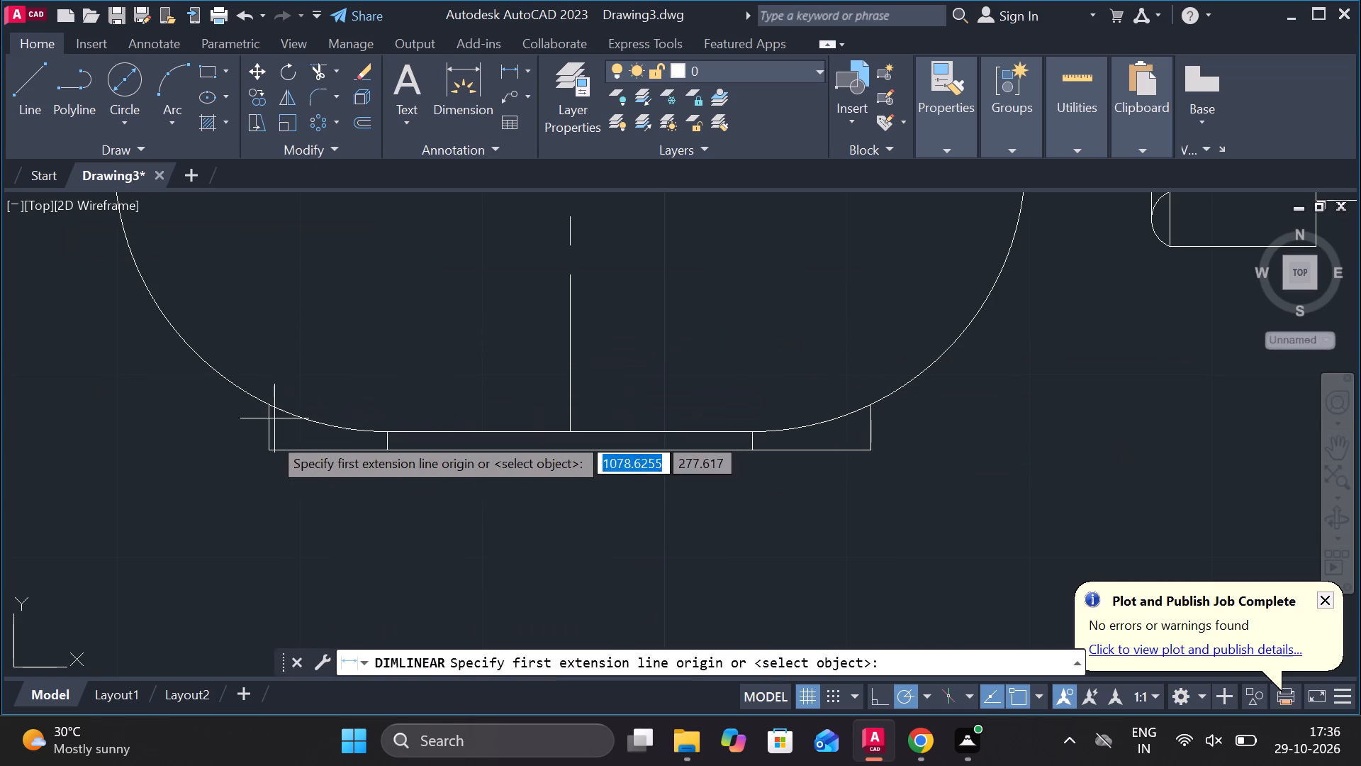
pyautogui.click(279, 452)
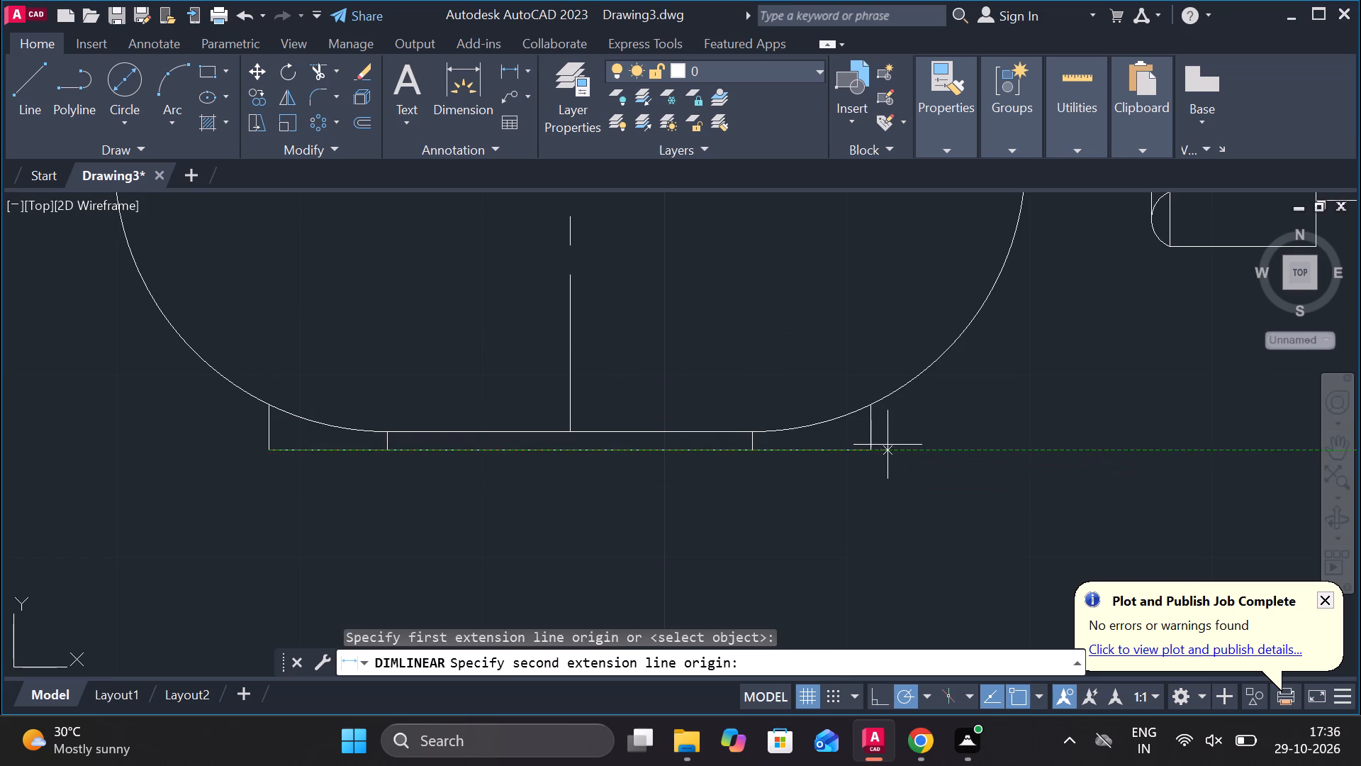
pyautogui.click(876, 448)
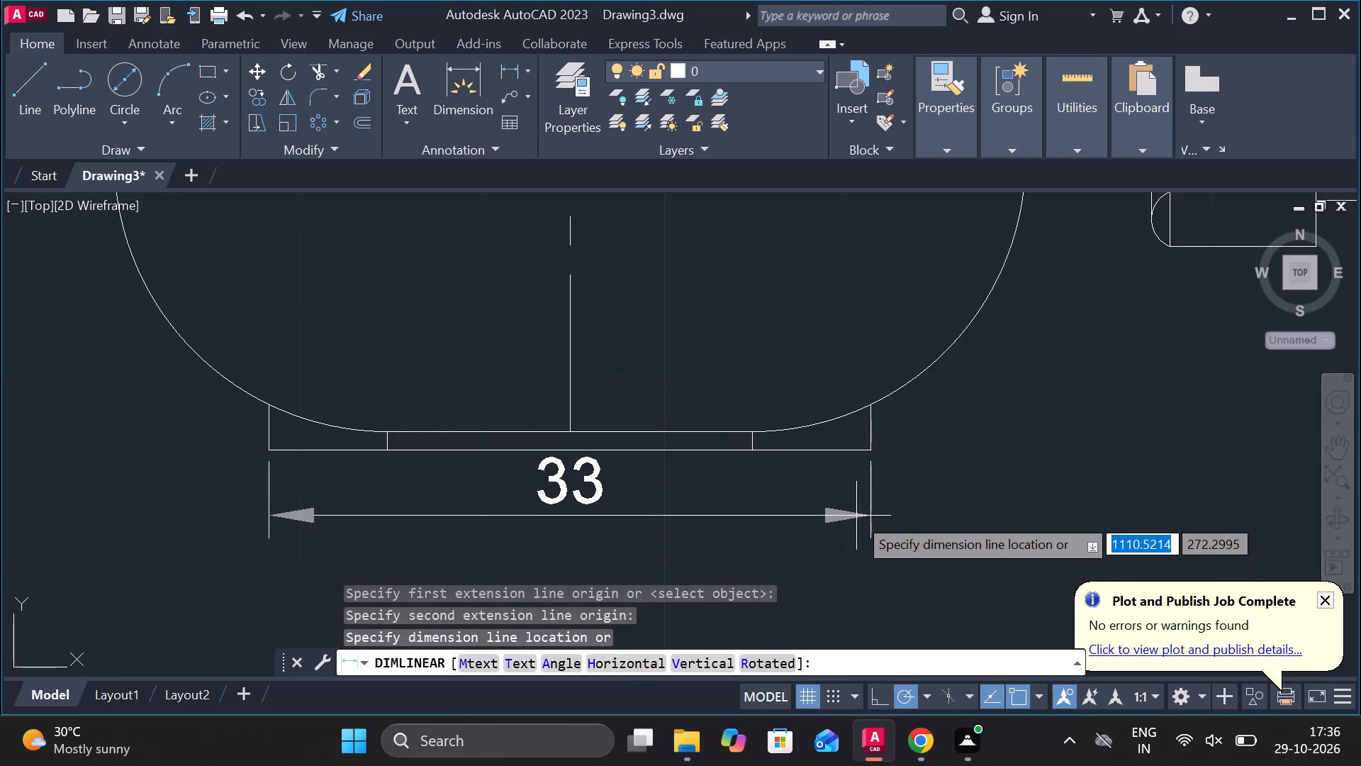
pyautogui.press('Escape')
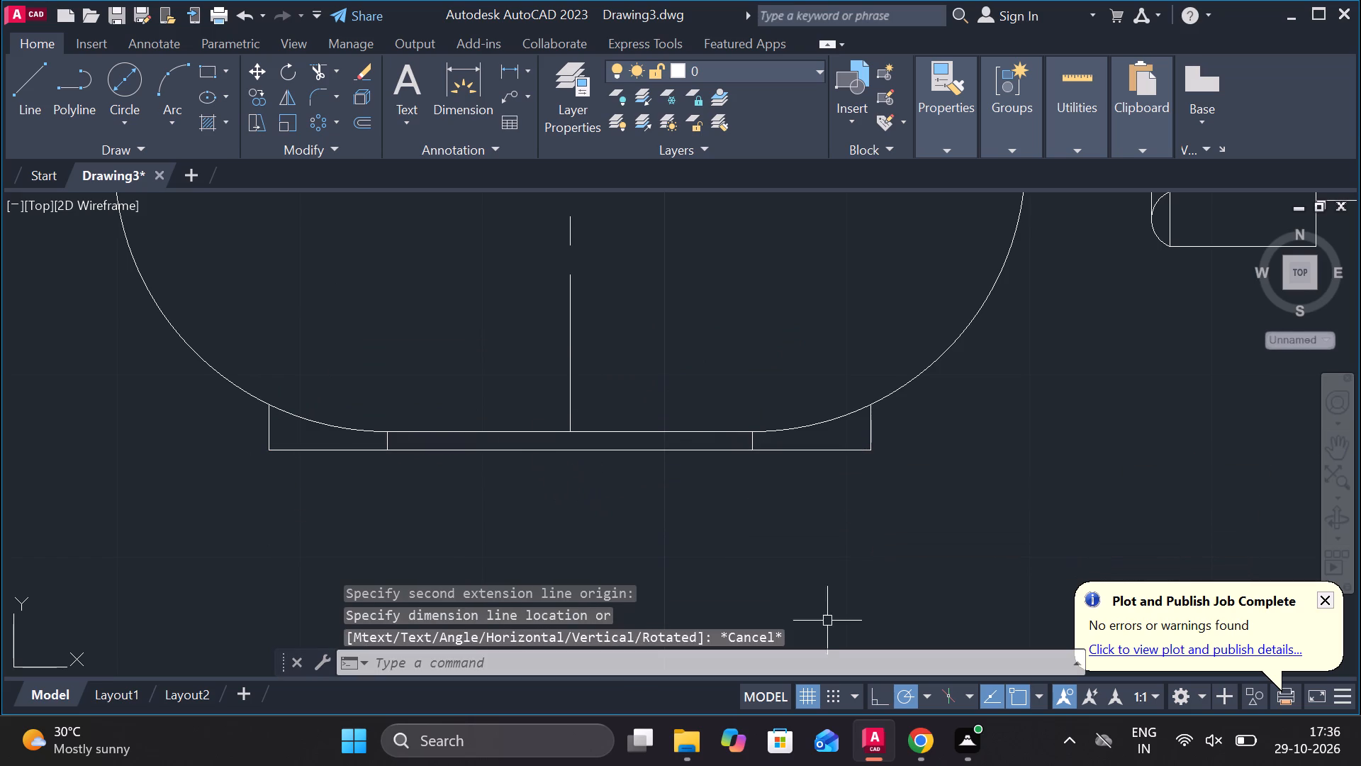
# Trim away the two short inner verticals between the outline's bottom edge and the lengthened line.
pyautogui.click(323, 71)
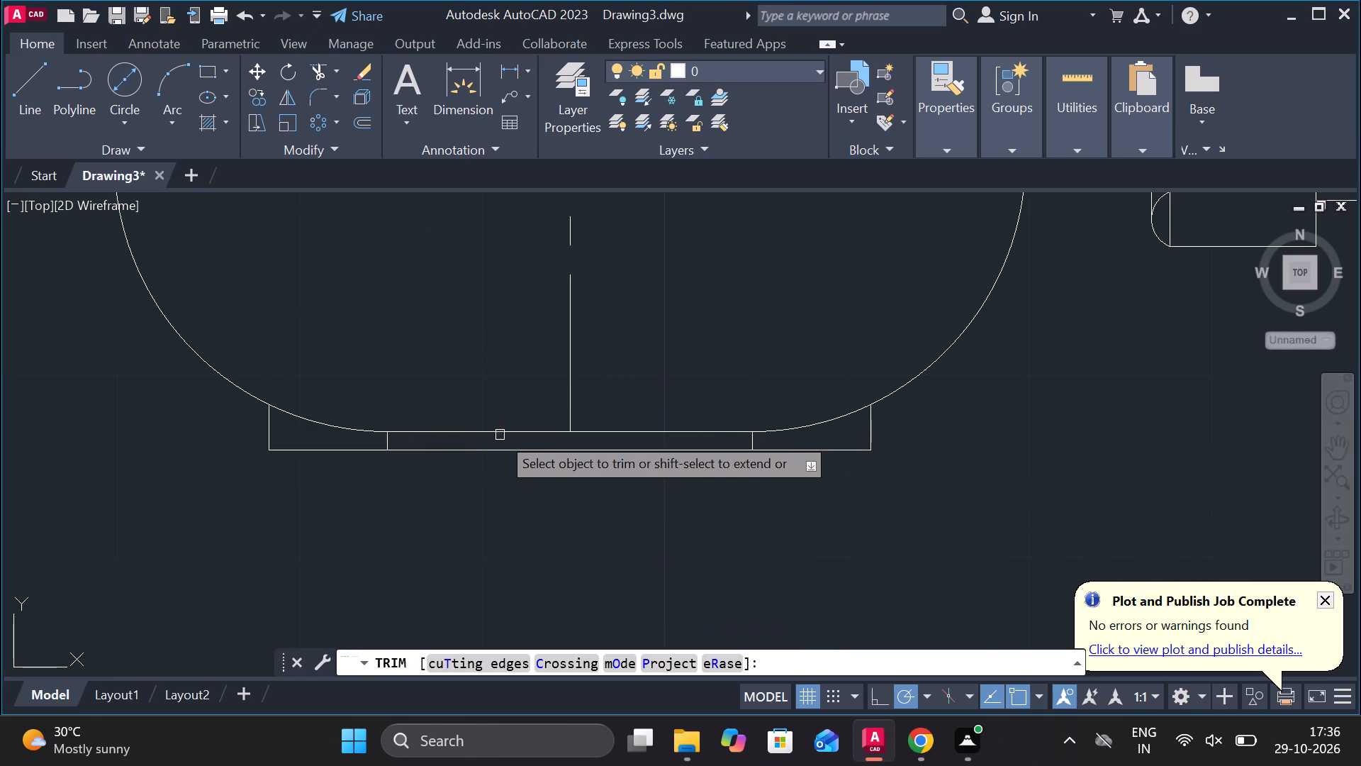
pyautogui.scroll(2, 448, 433)
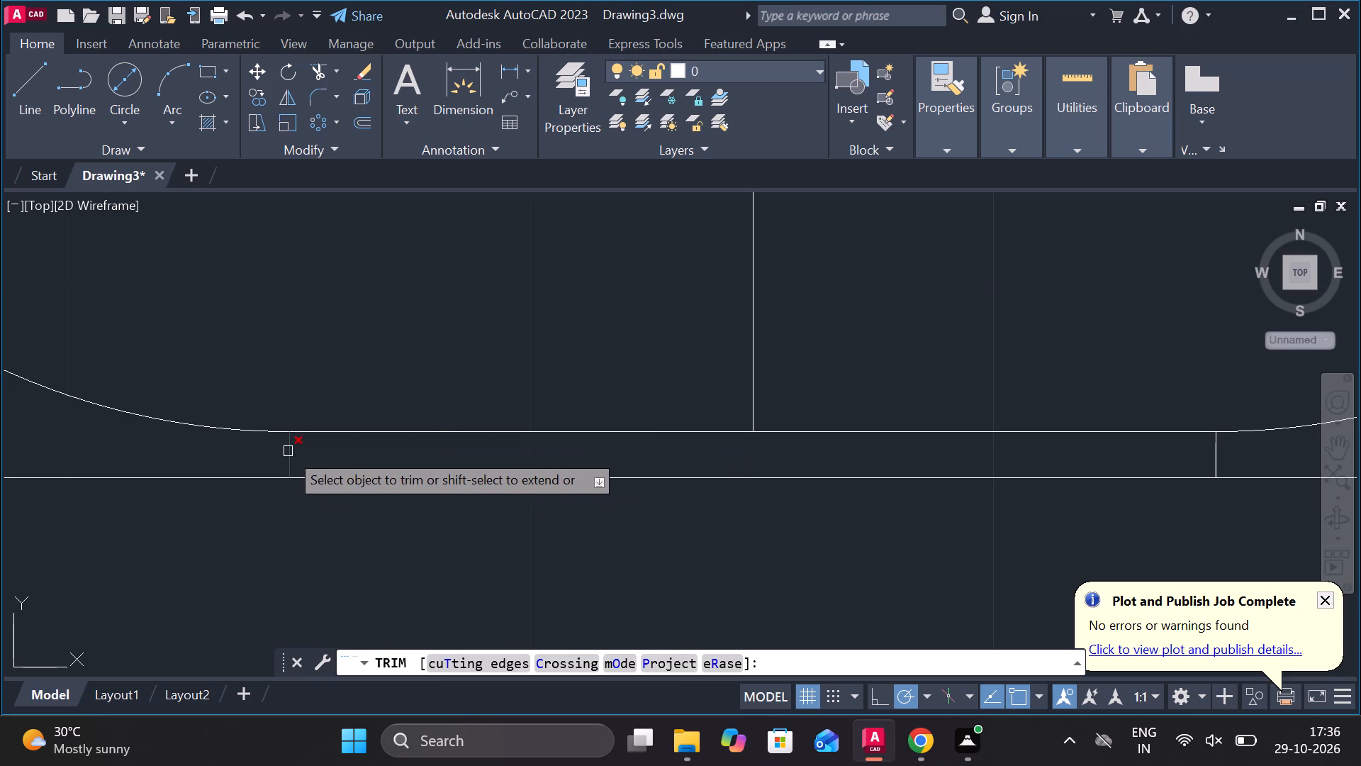
pyautogui.click(288, 451)
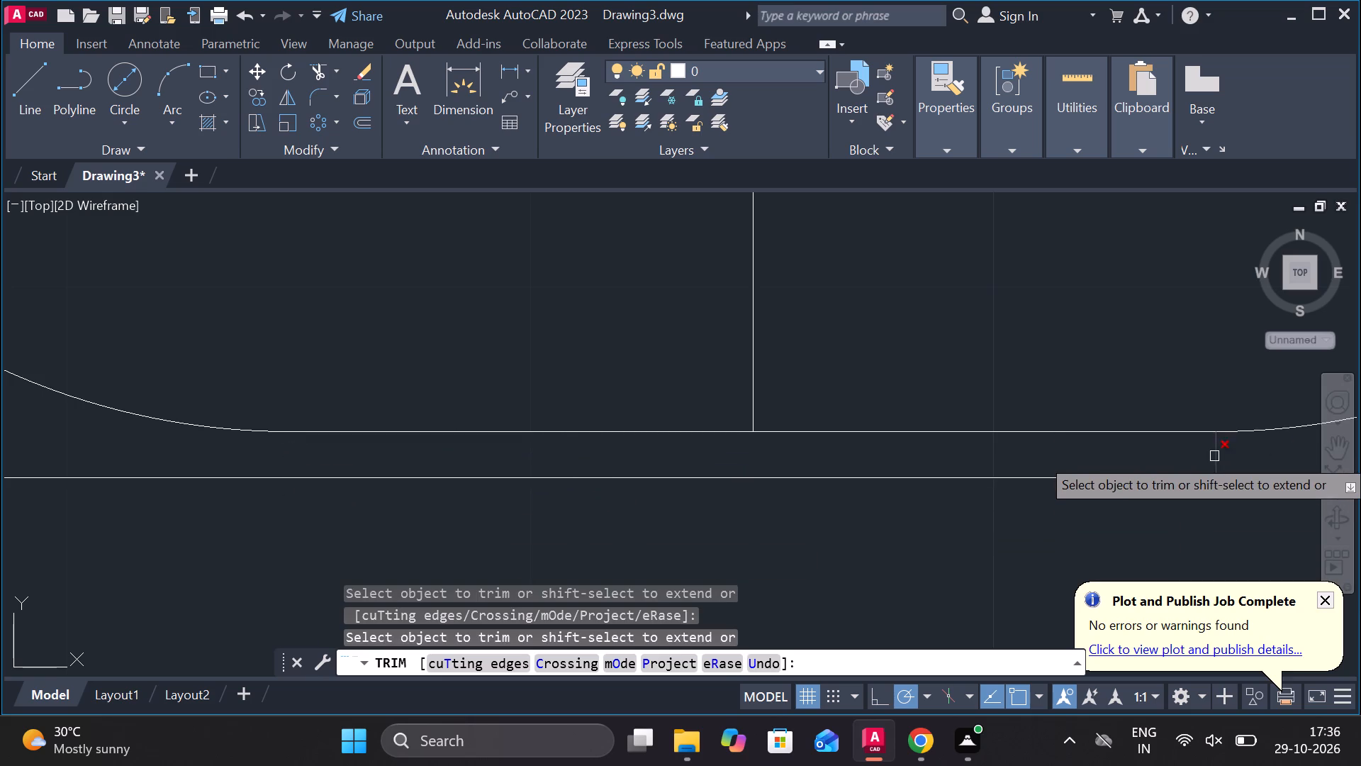
pyautogui.click(1214, 456)
pyautogui.scroll(-2, 667, 435)
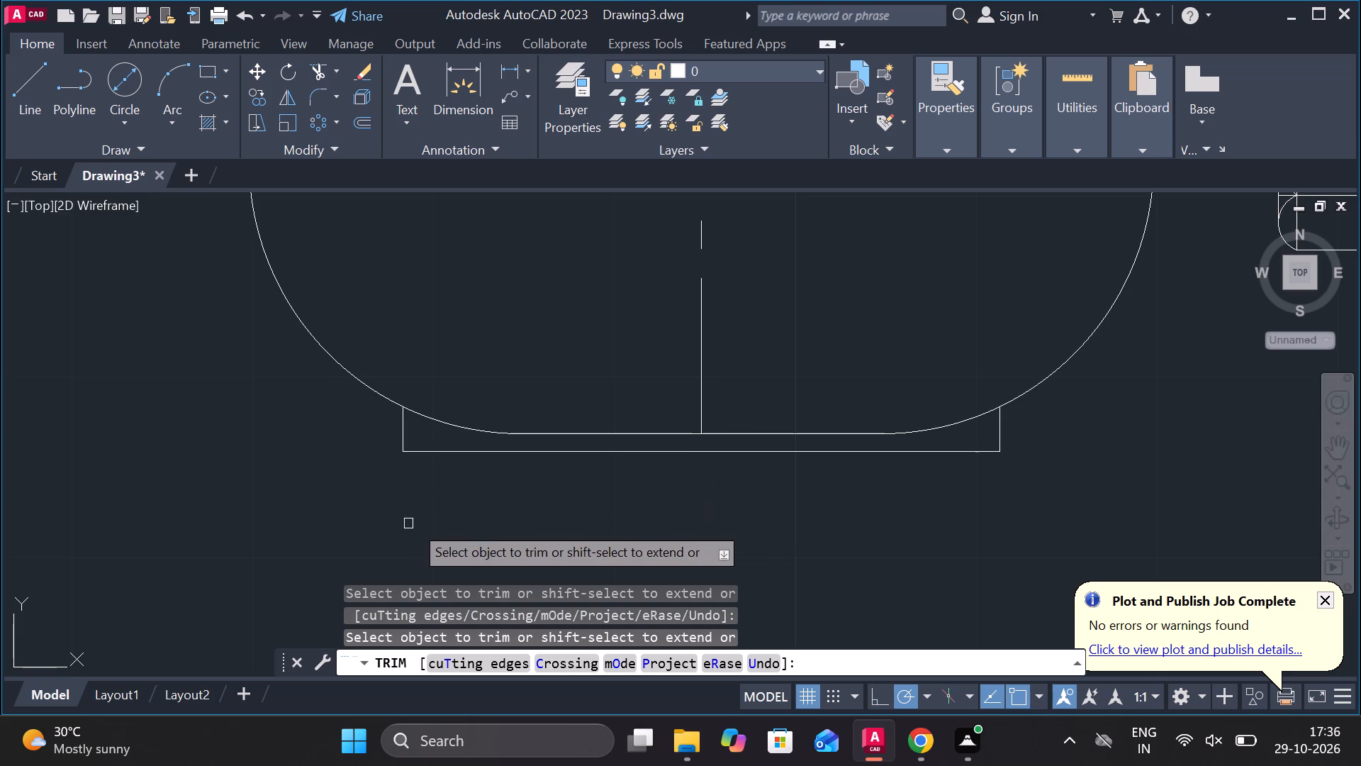
pyautogui.press('Escape')
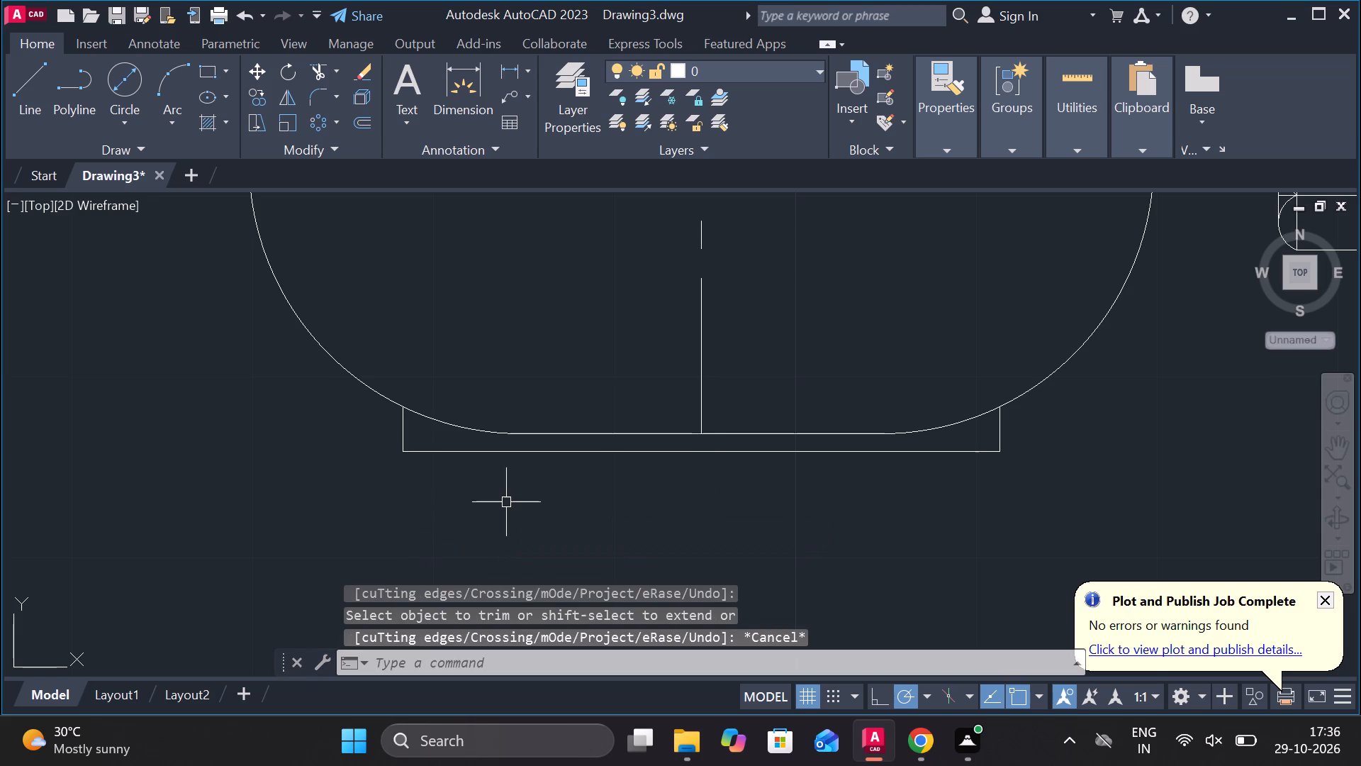
# Extend the outline's bottom edge in both directions to meet the two outer verticals.
pyautogui.write('EX')
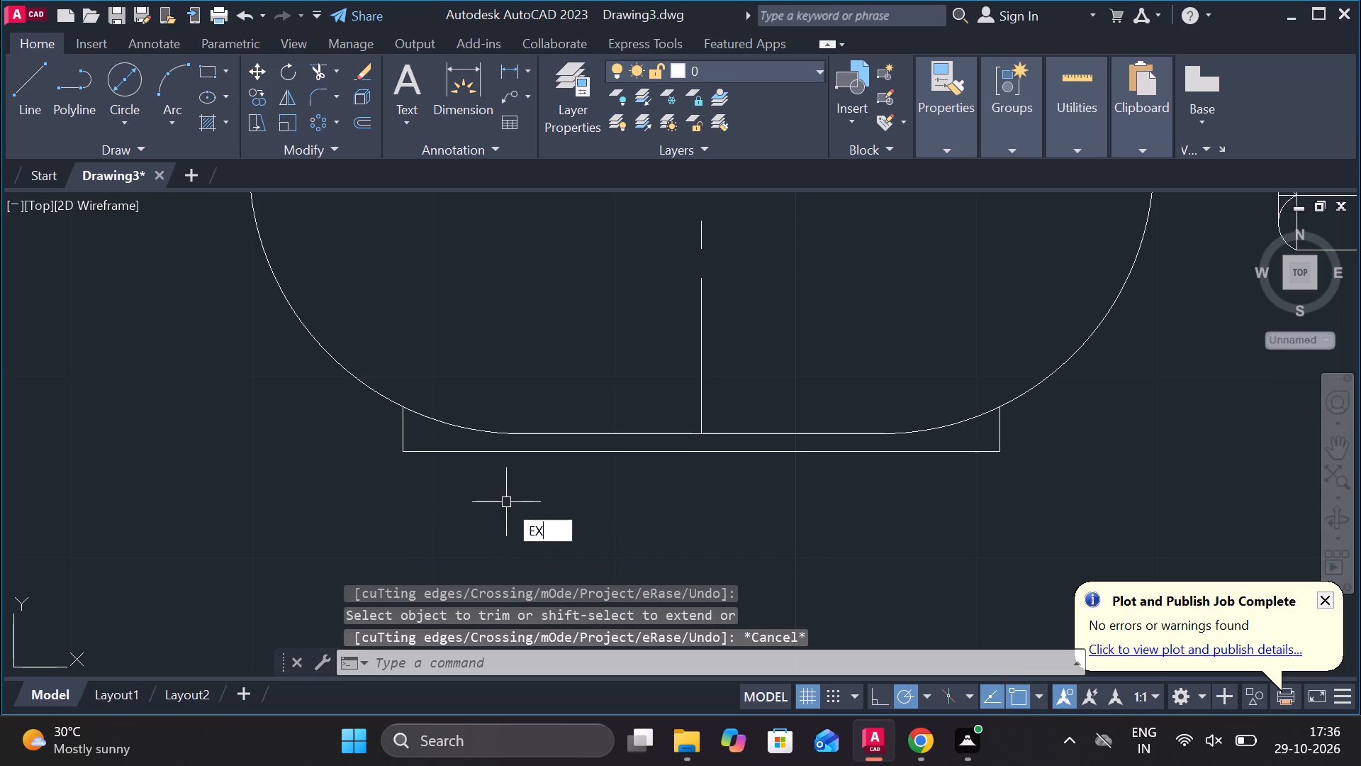
pyautogui.press('Return')
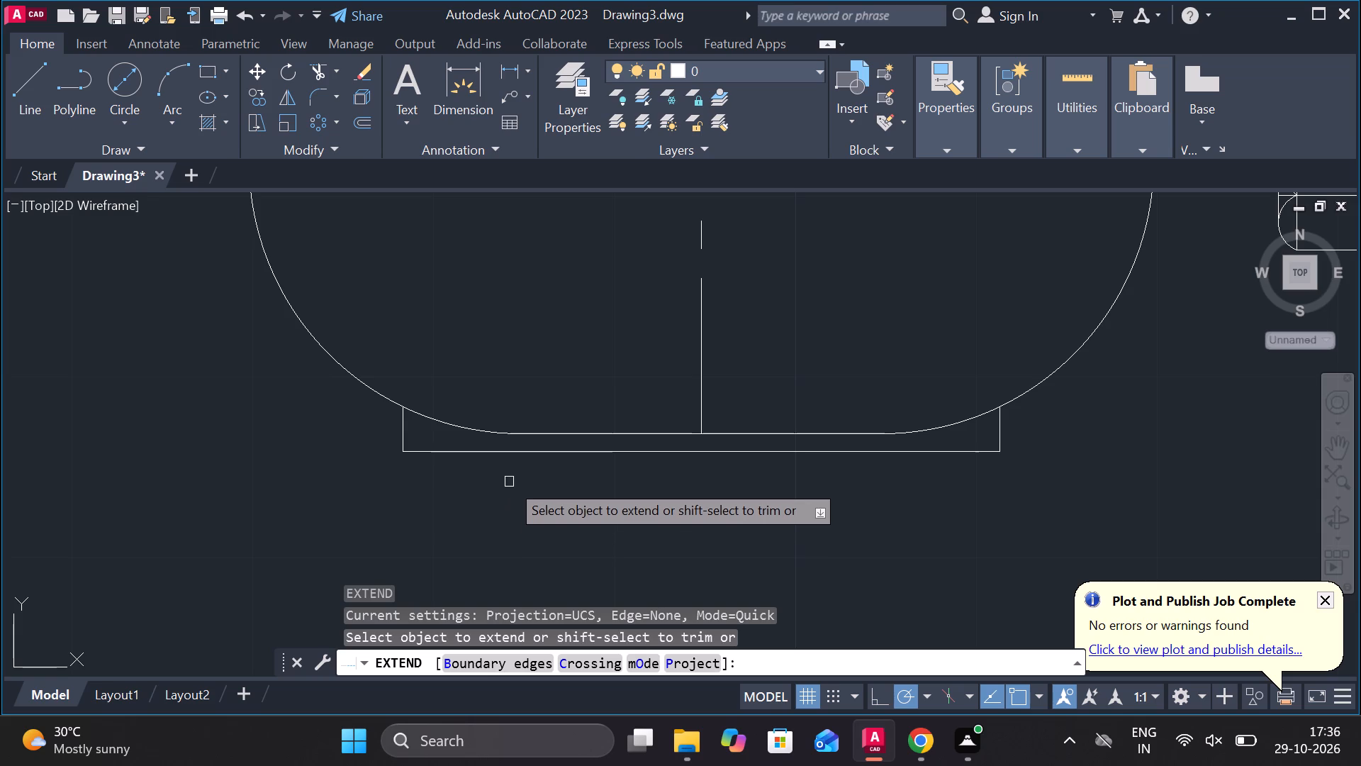
pyautogui.click(549, 435)
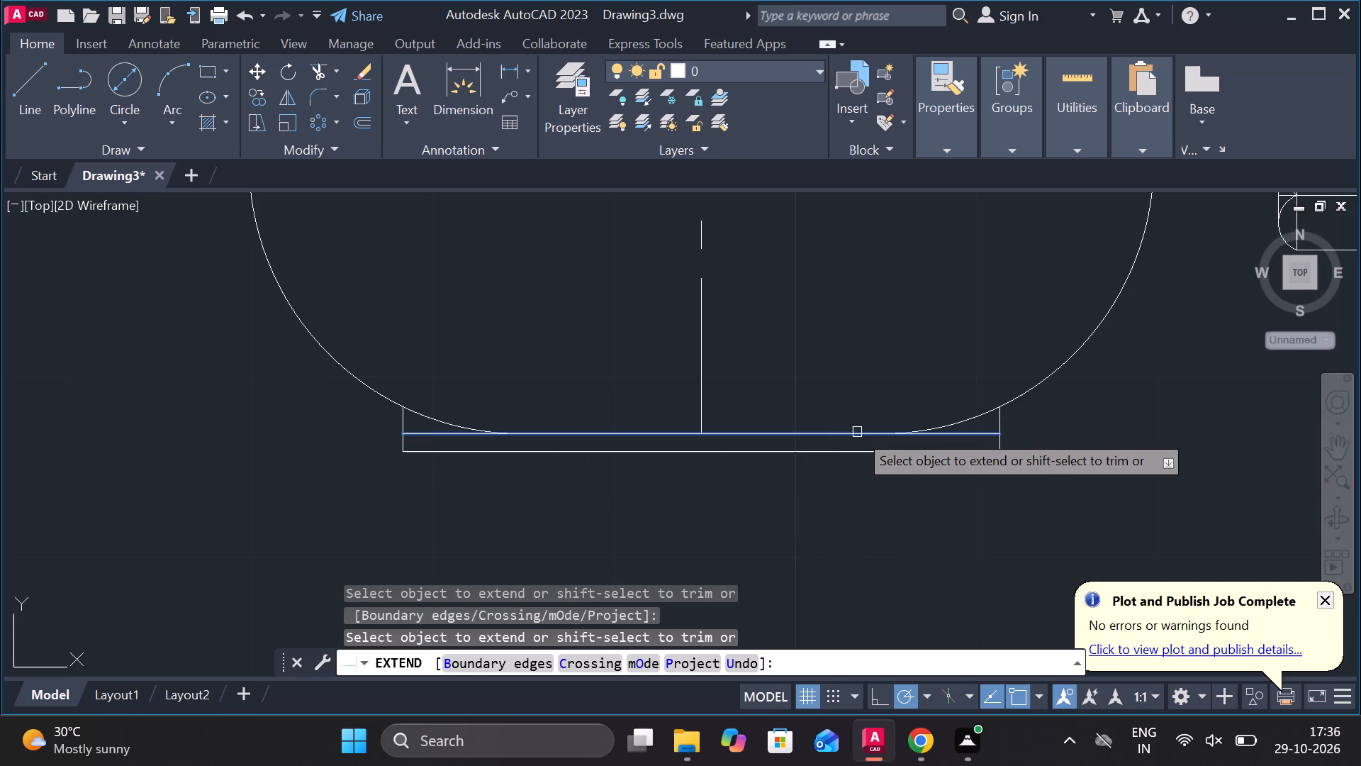
pyautogui.click(857, 432)
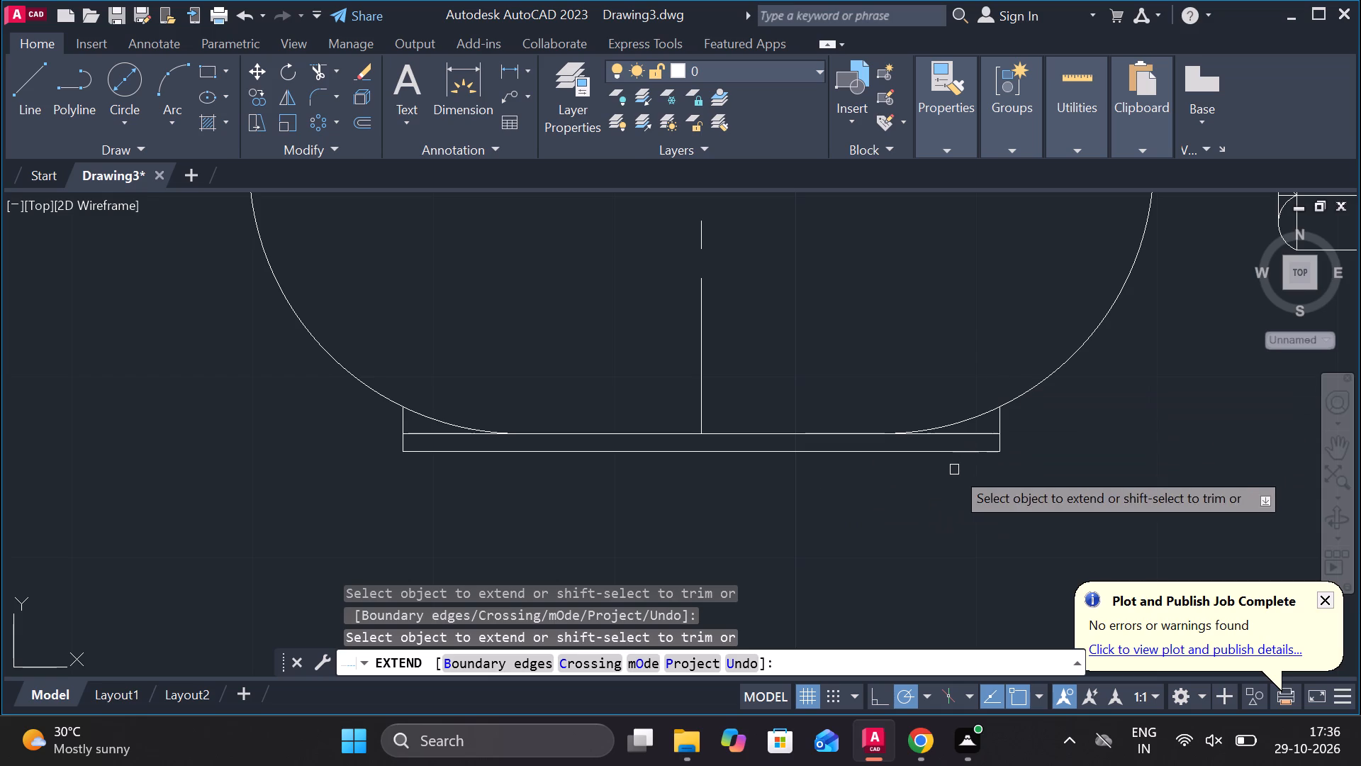
# Trim the east-side corner arc inside the outer vertical, and trim that vertical above the extended bottom edge.
pyautogui.scroll(1, 805, 294)
pyautogui.scroll(-3, 805, 294)
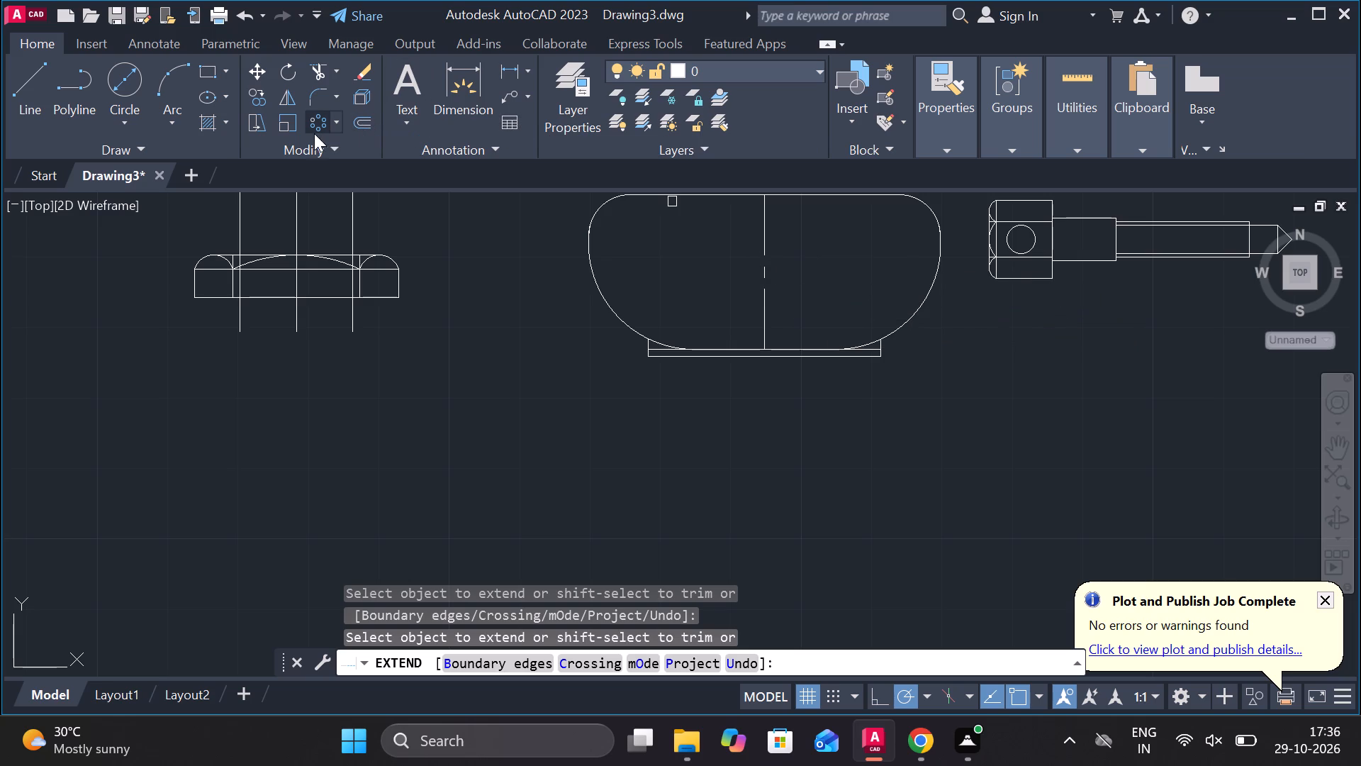
pyautogui.click(324, 76)
pyautogui.scroll(2, 848, 359)
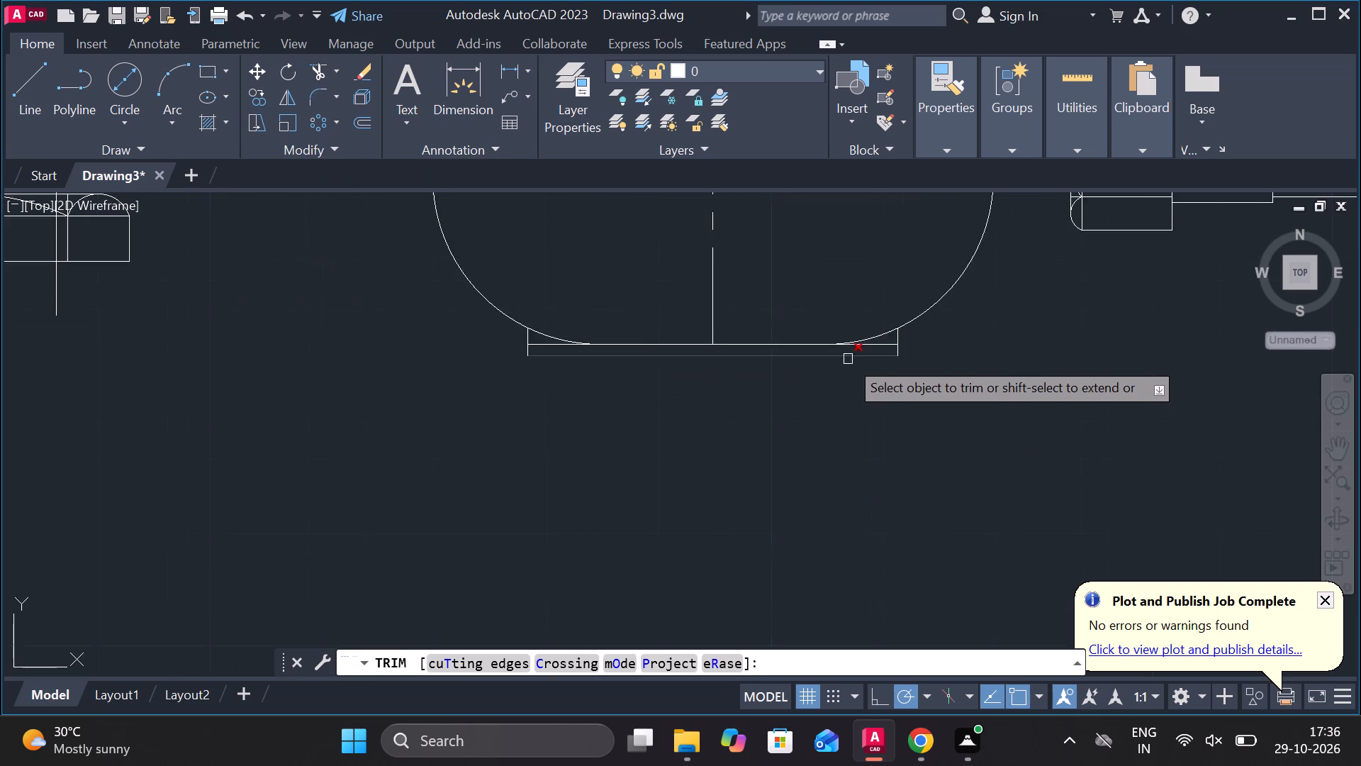
pyautogui.click(883, 323)
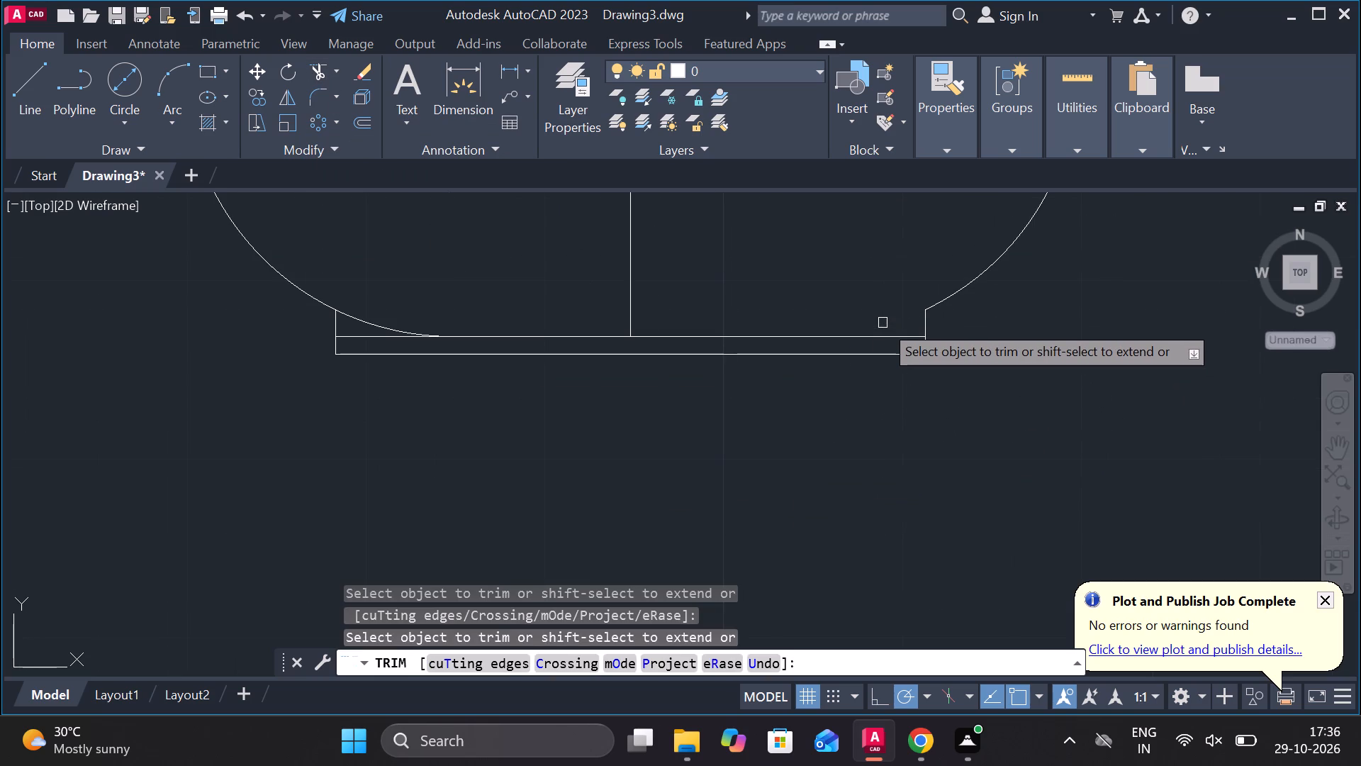
pyautogui.click(930, 326)
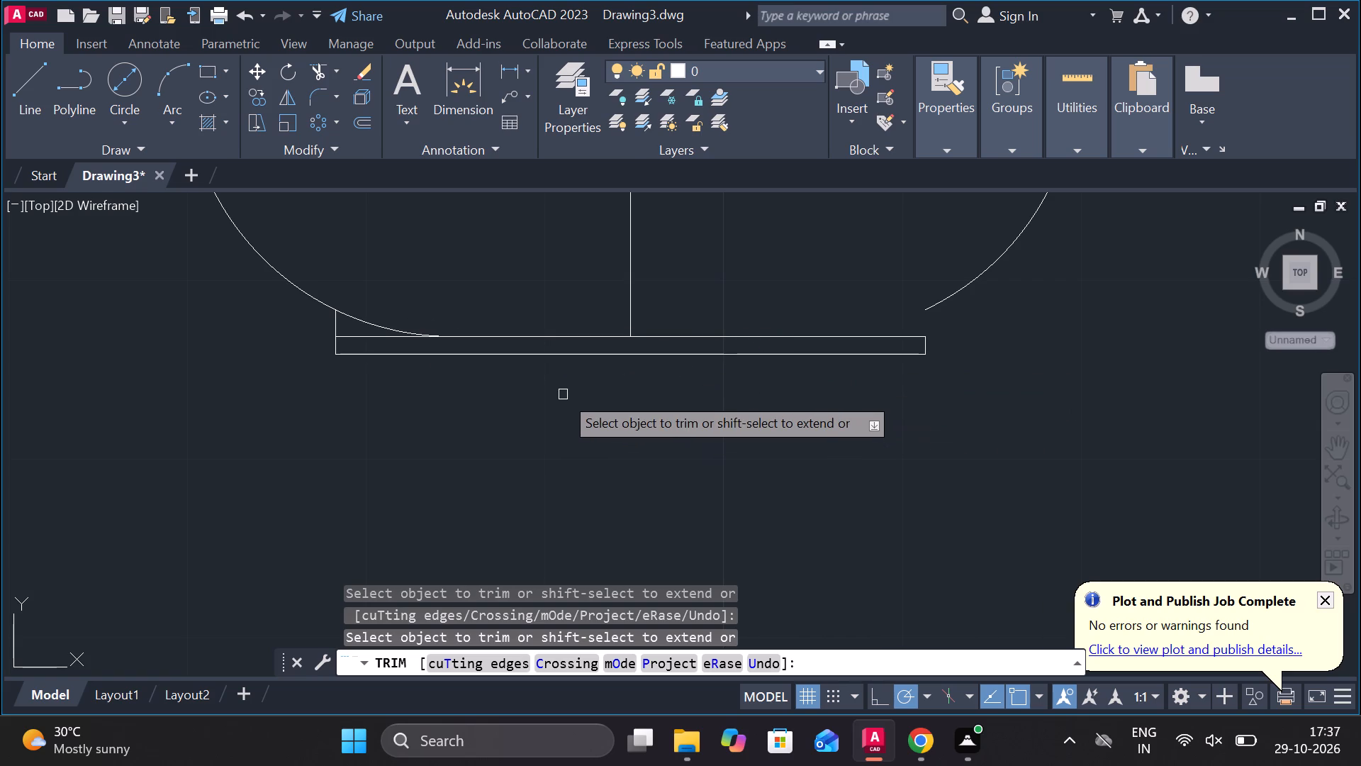
pyautogui.press('Escape')
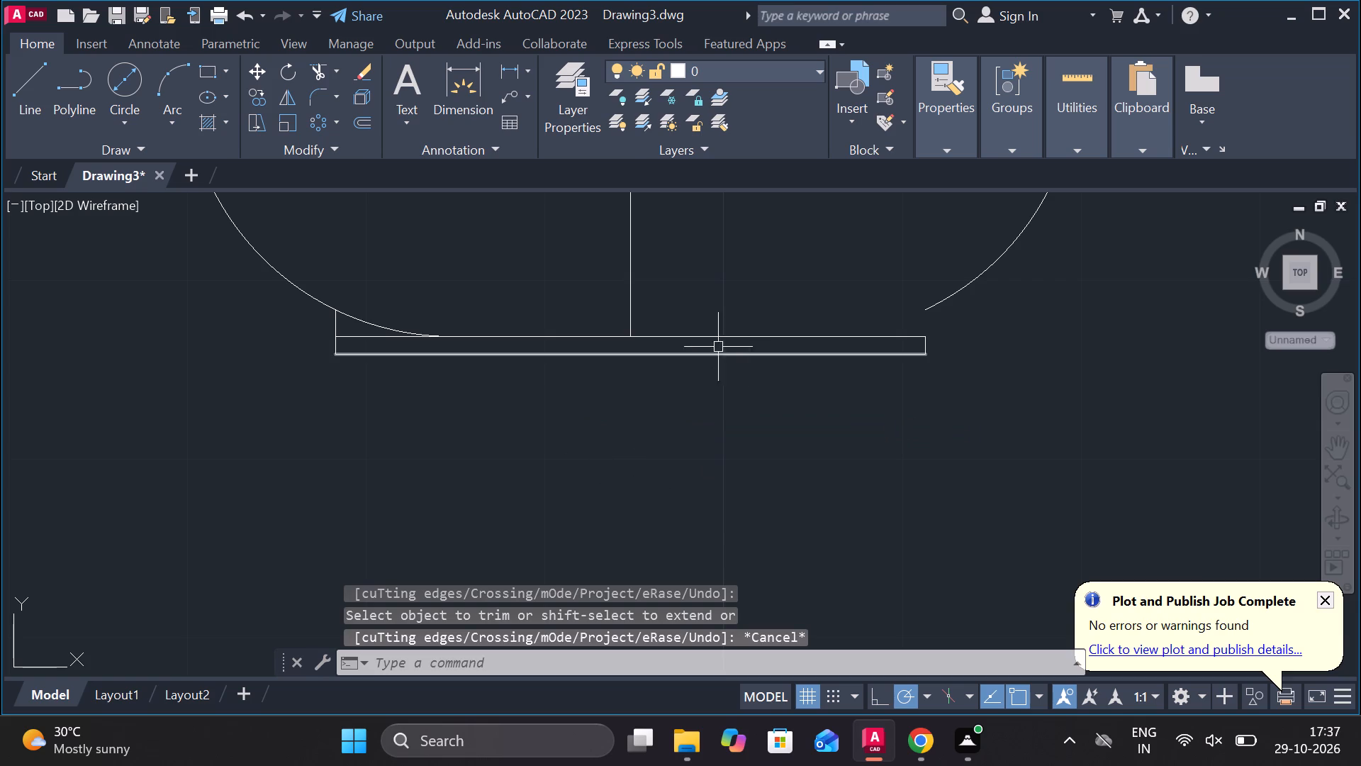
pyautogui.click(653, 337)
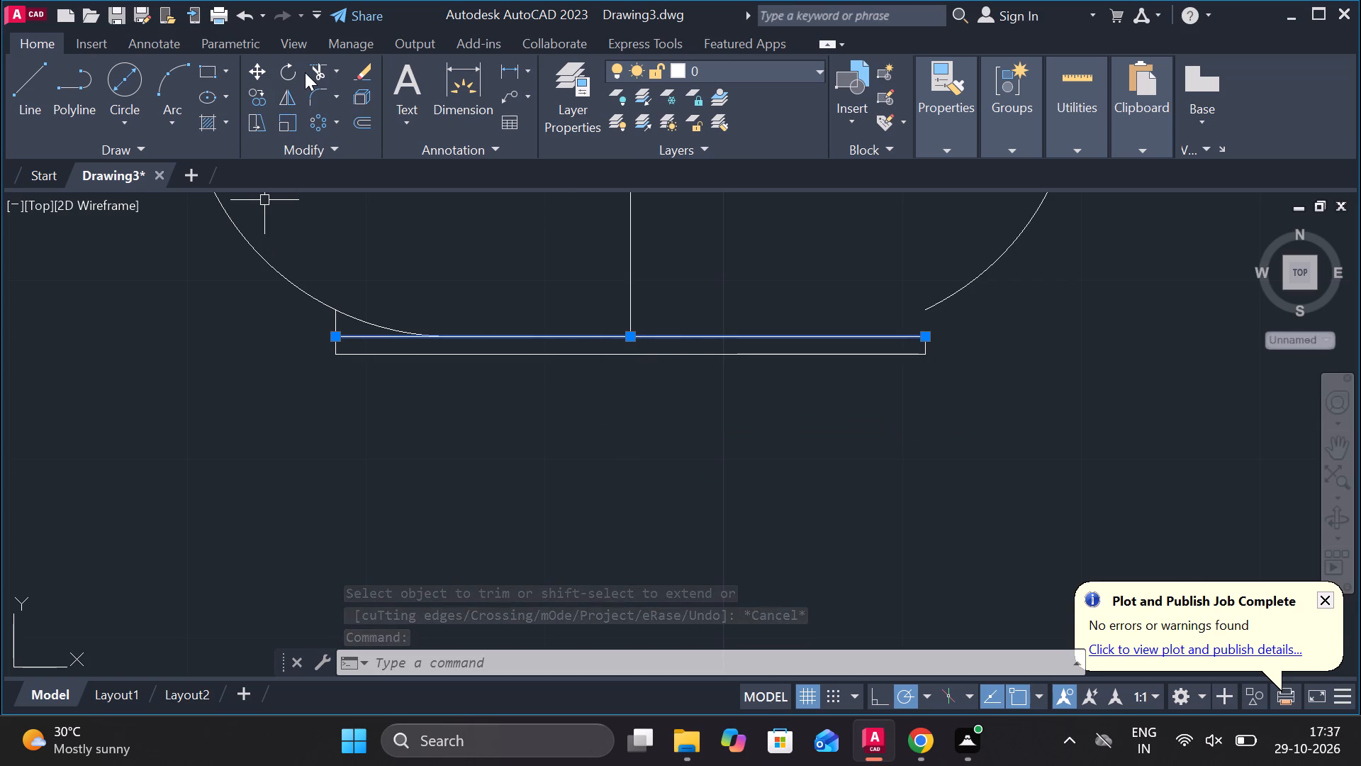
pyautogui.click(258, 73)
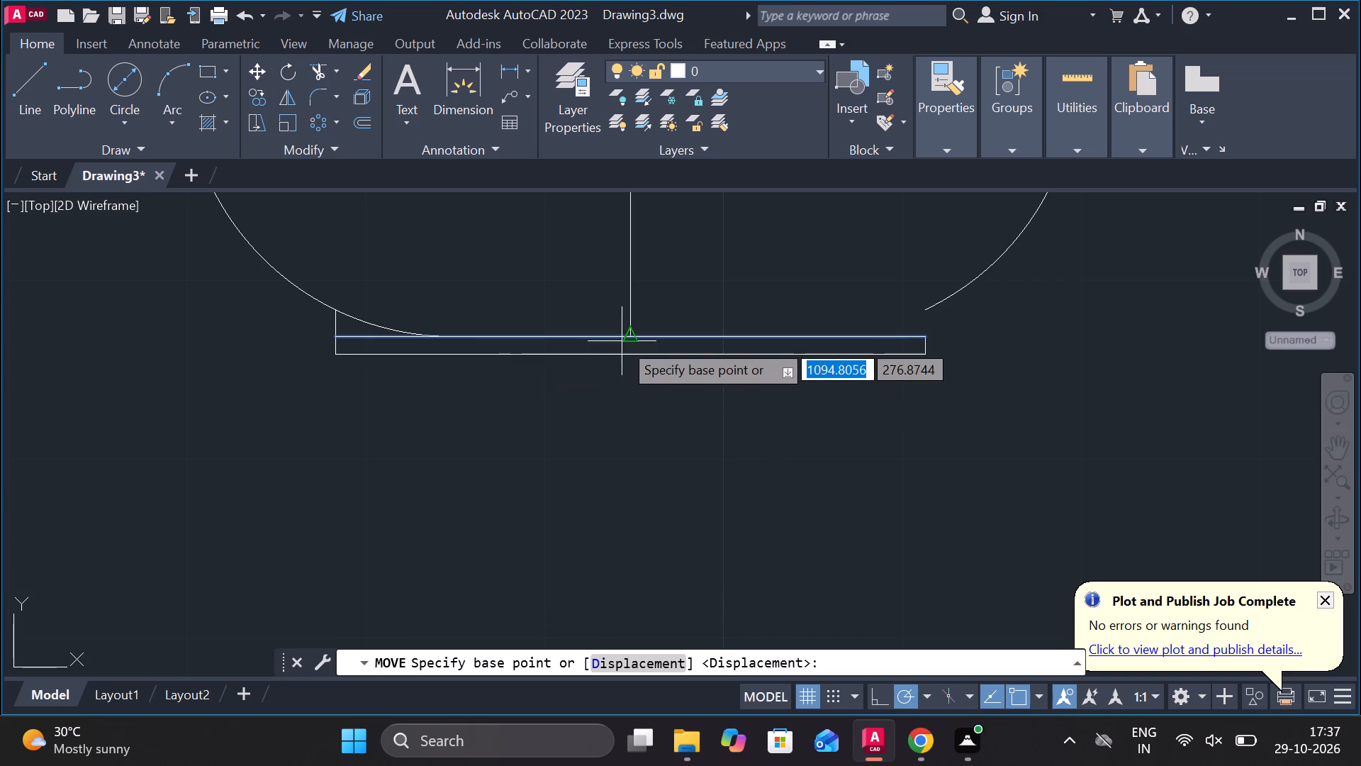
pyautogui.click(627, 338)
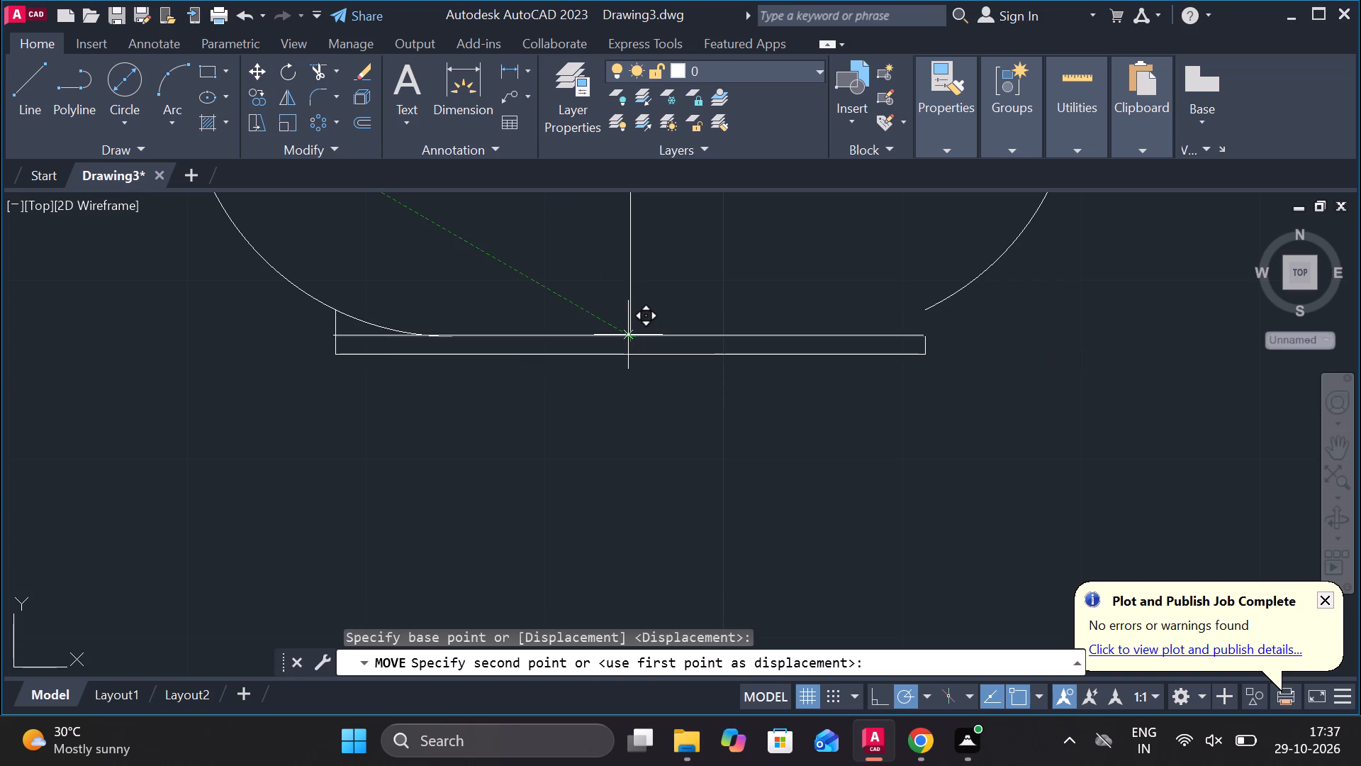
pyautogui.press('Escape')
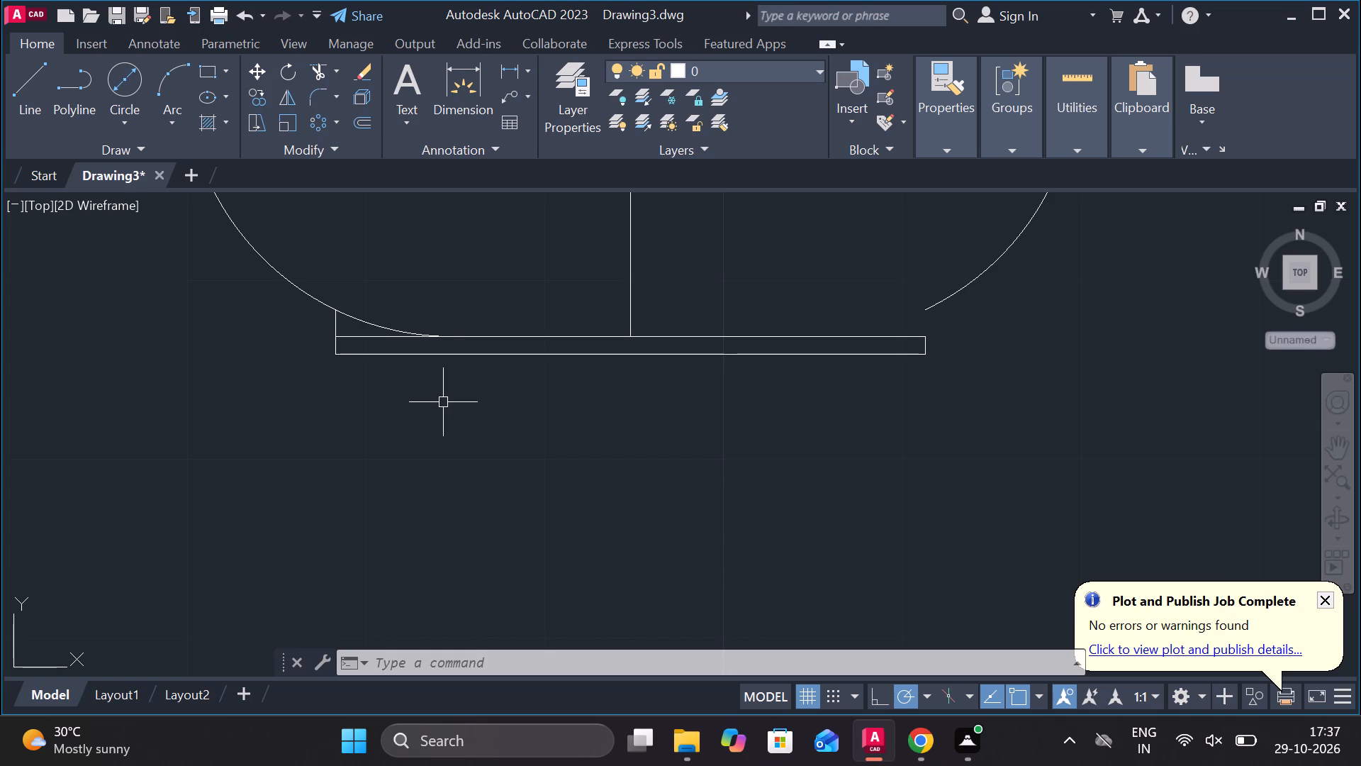
# Measure the vertical distance from the outline's top edge to its bottom edge, without placing the dimension.
pyautogui.scroll(-3, 440, 353)
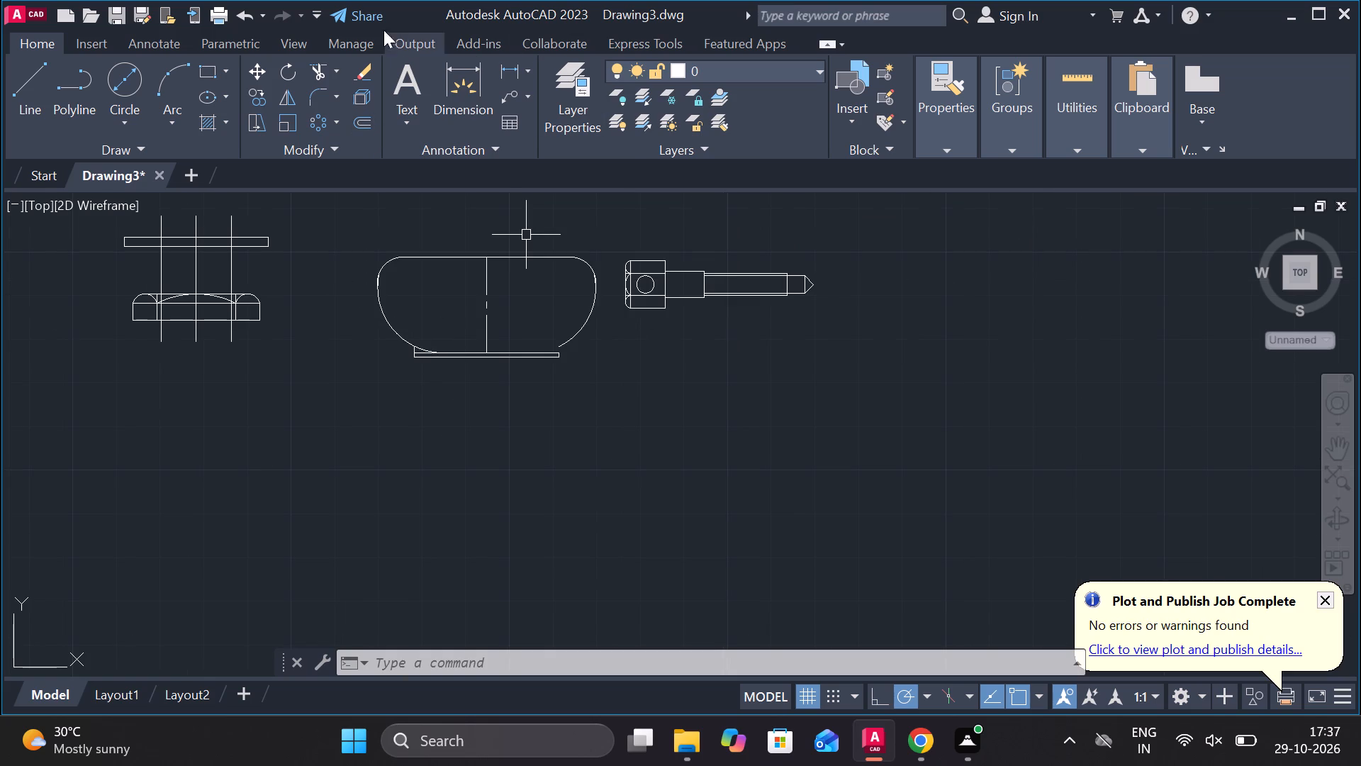
pyautogui.click(517, 70)
pyautogui.scroll(2, 541, 228)
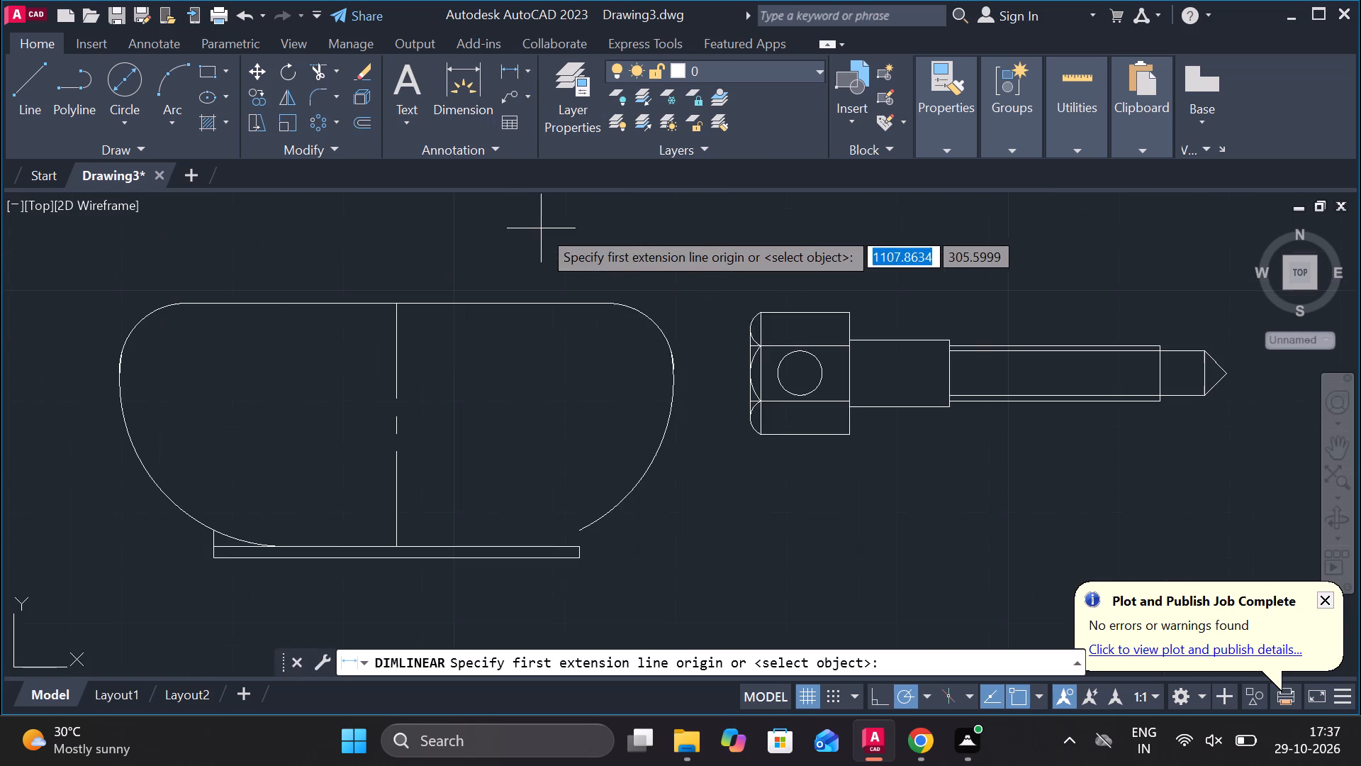
pyautogui.click(512, 305)
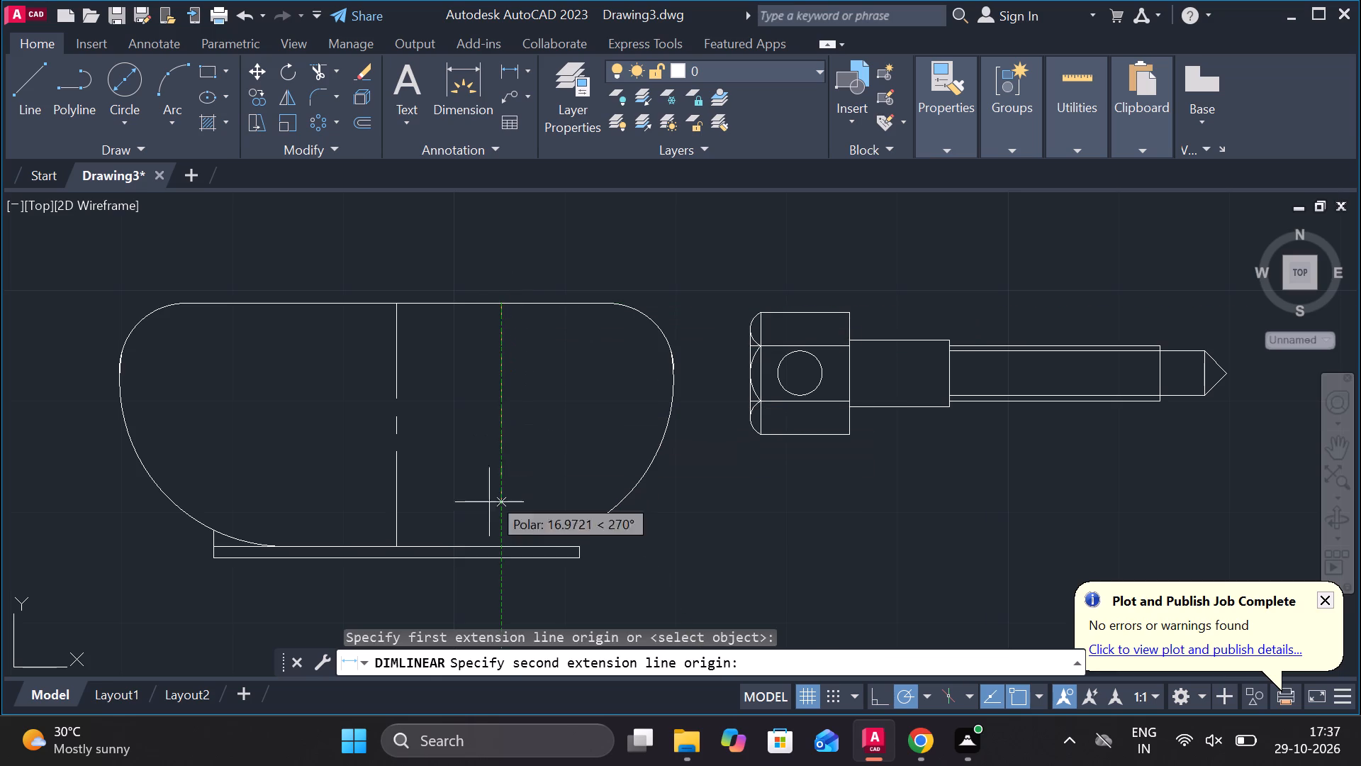
pyautogui.click(496, 548)
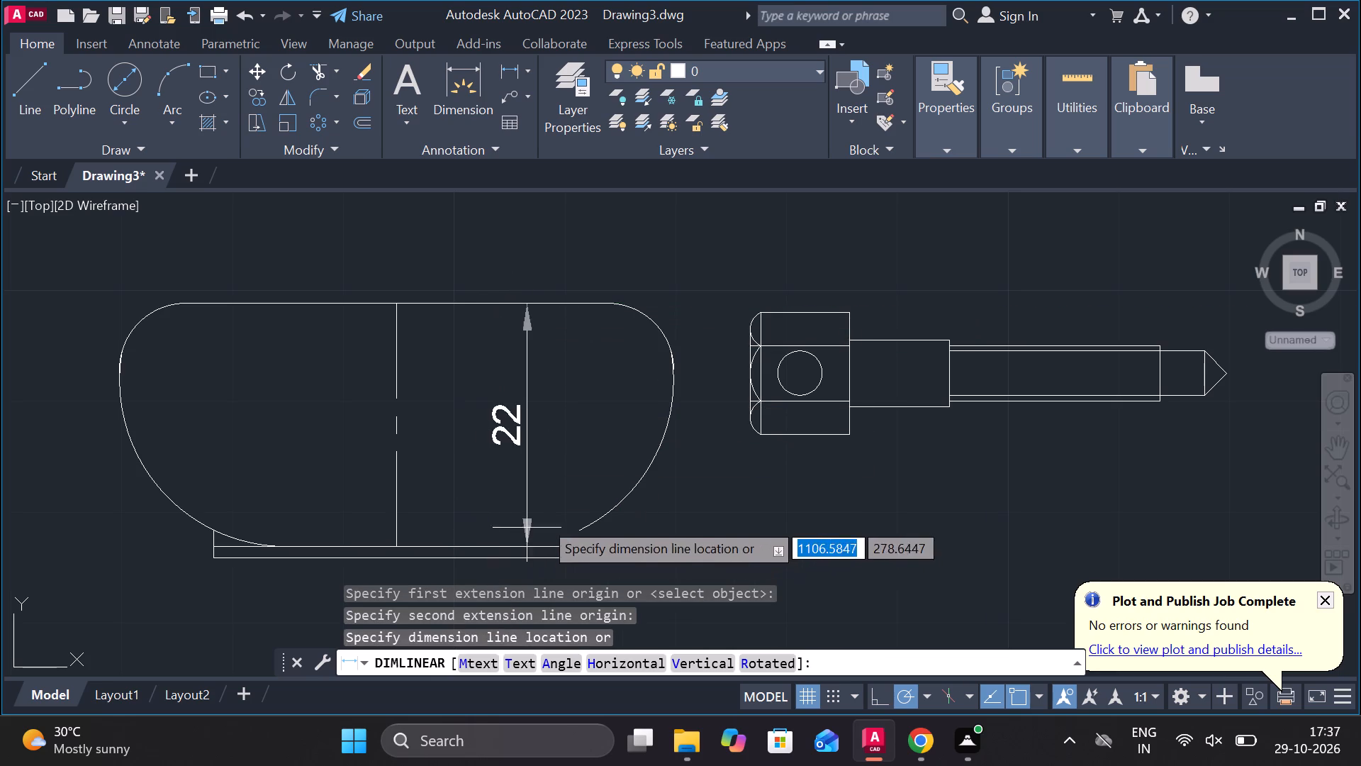
pyautogui.press('Escape')
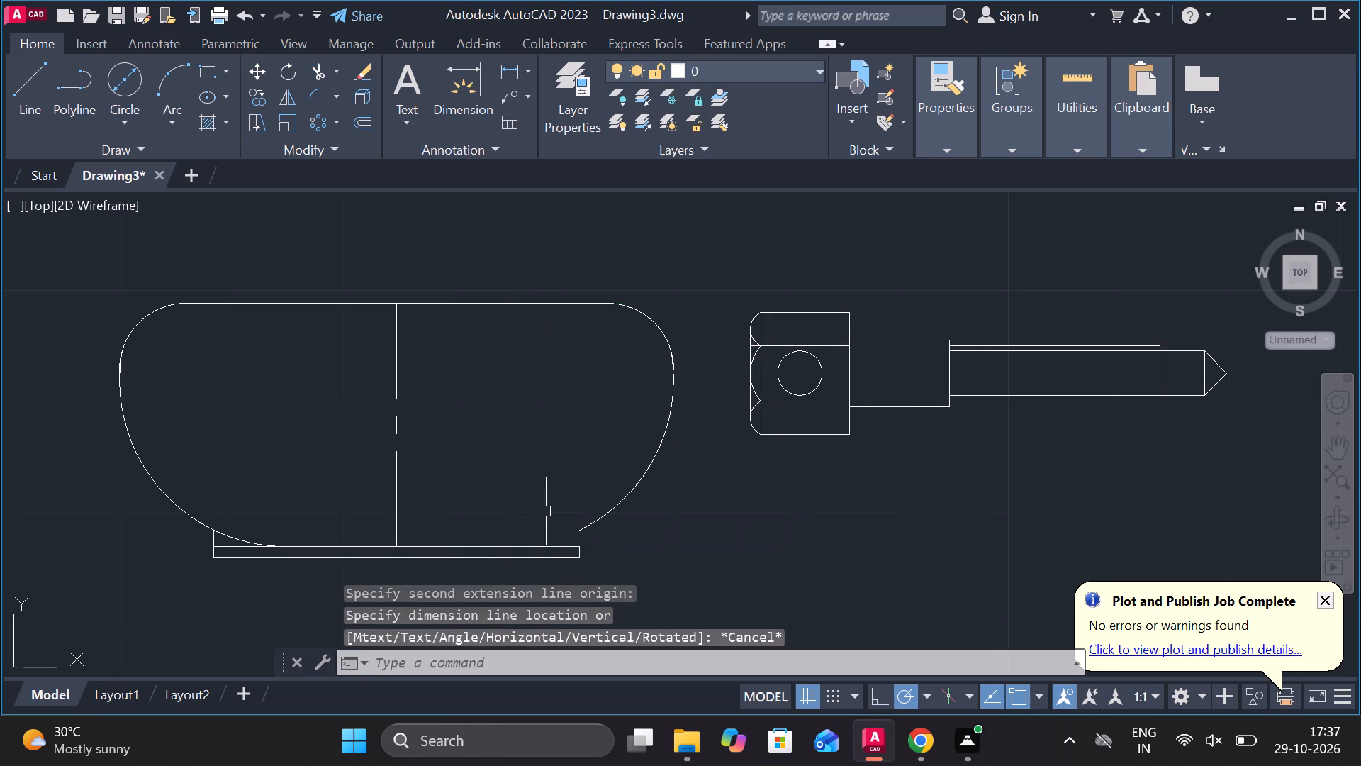
# Trim away the west vertical stub above the base strip and the large lower arcs on both sides of the outline.
pyautogui.scroll(2, 289, 537)
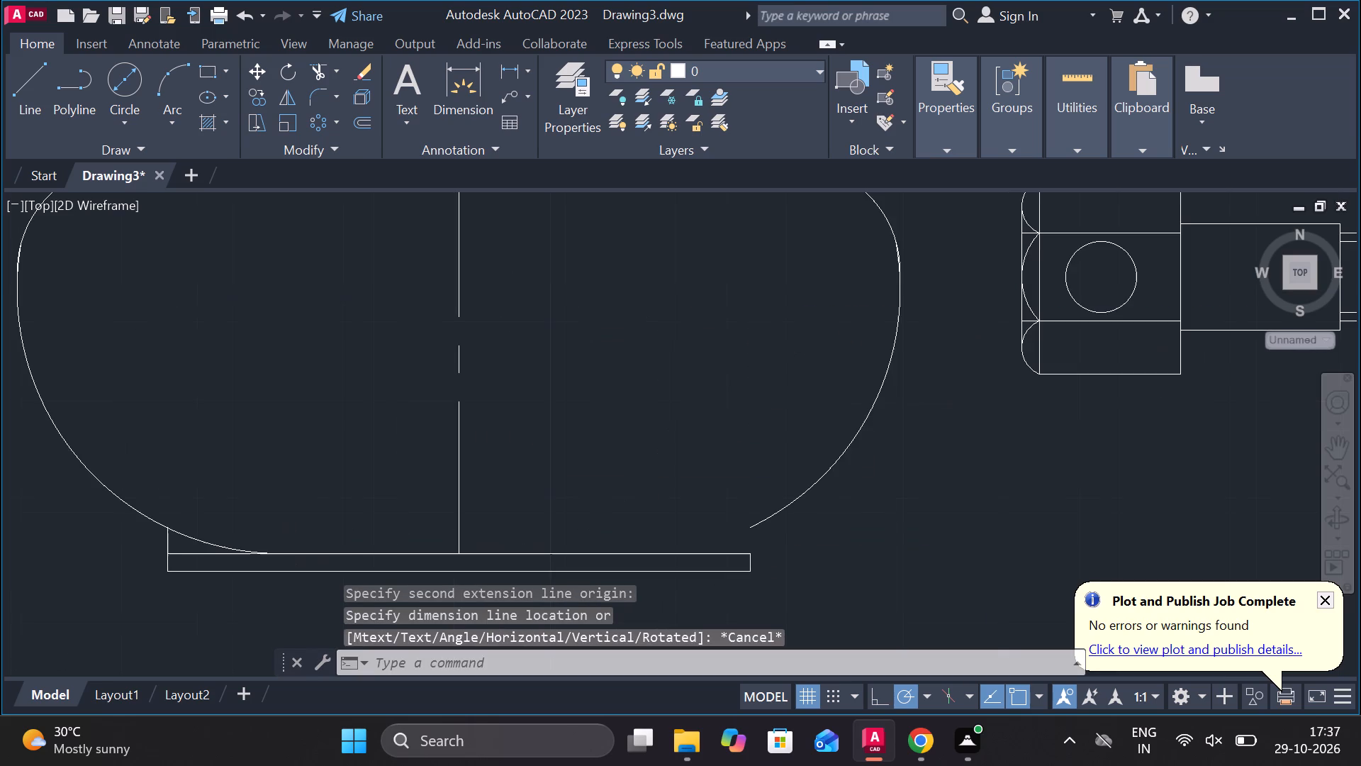
pyautogui.click(96, 550)
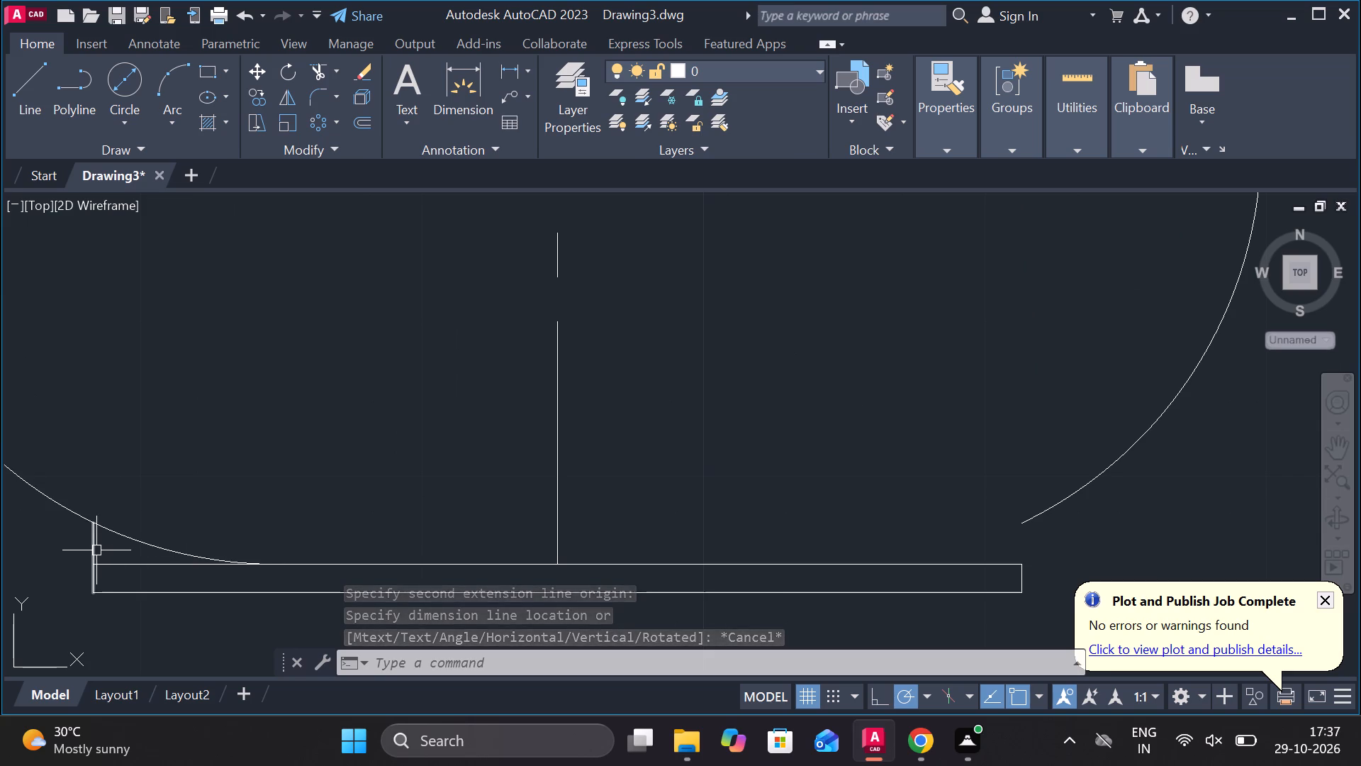
pyautogui.press('Escape')
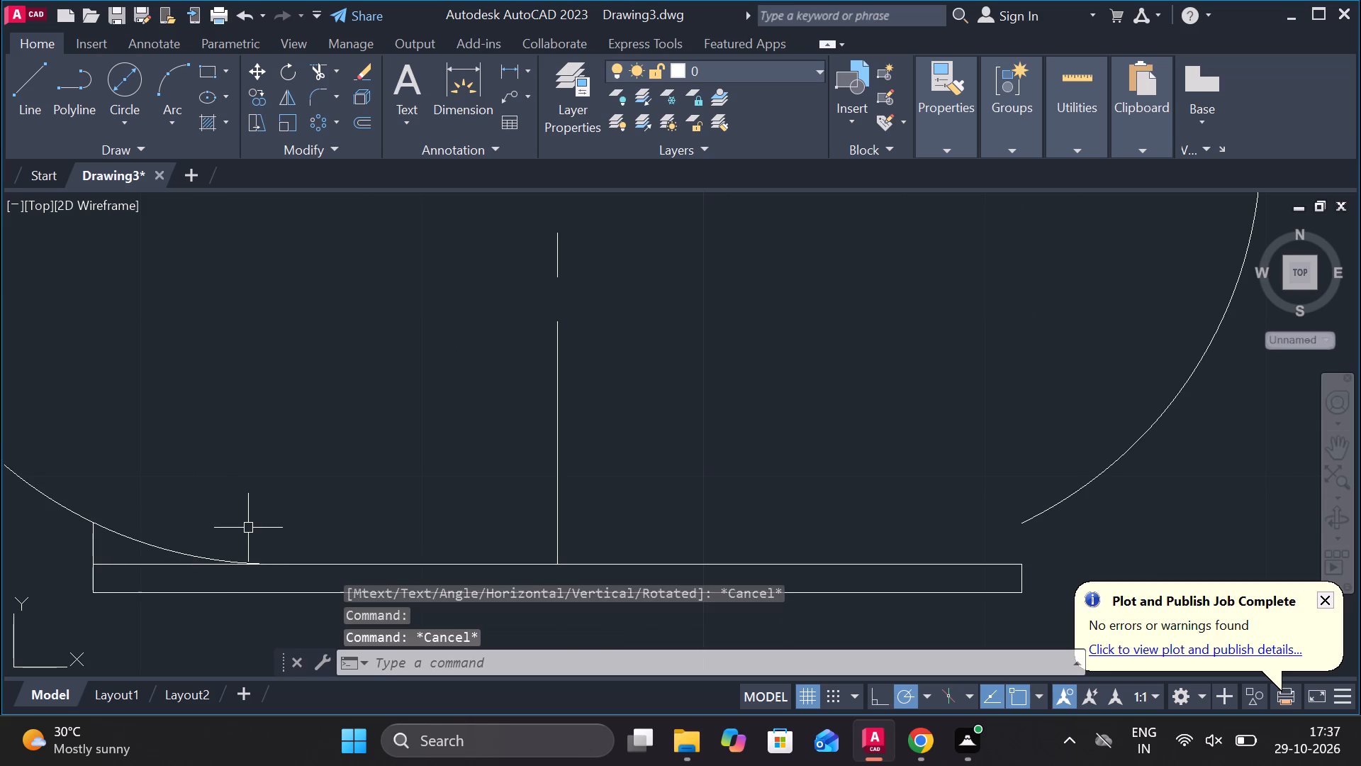
pyautogui.click(315, 71)
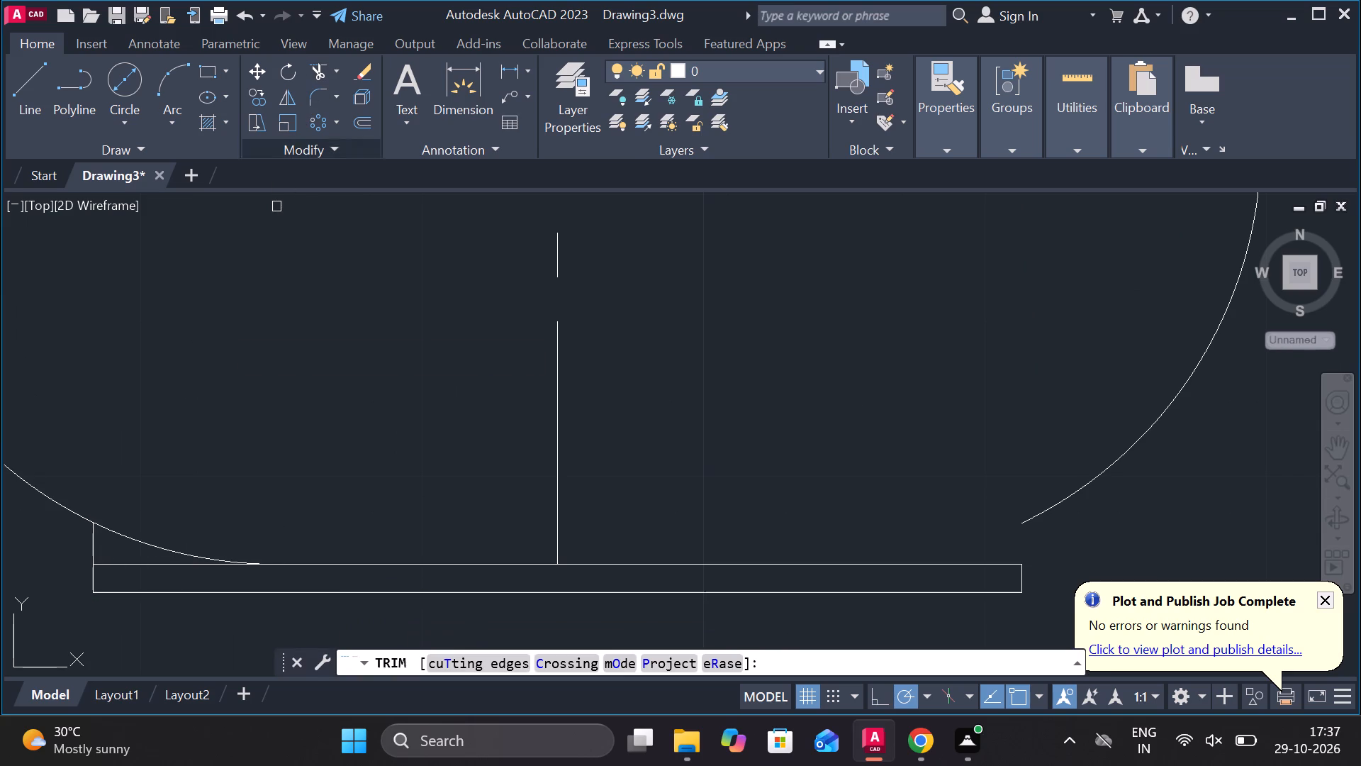
pyautogui.click(93, 552)
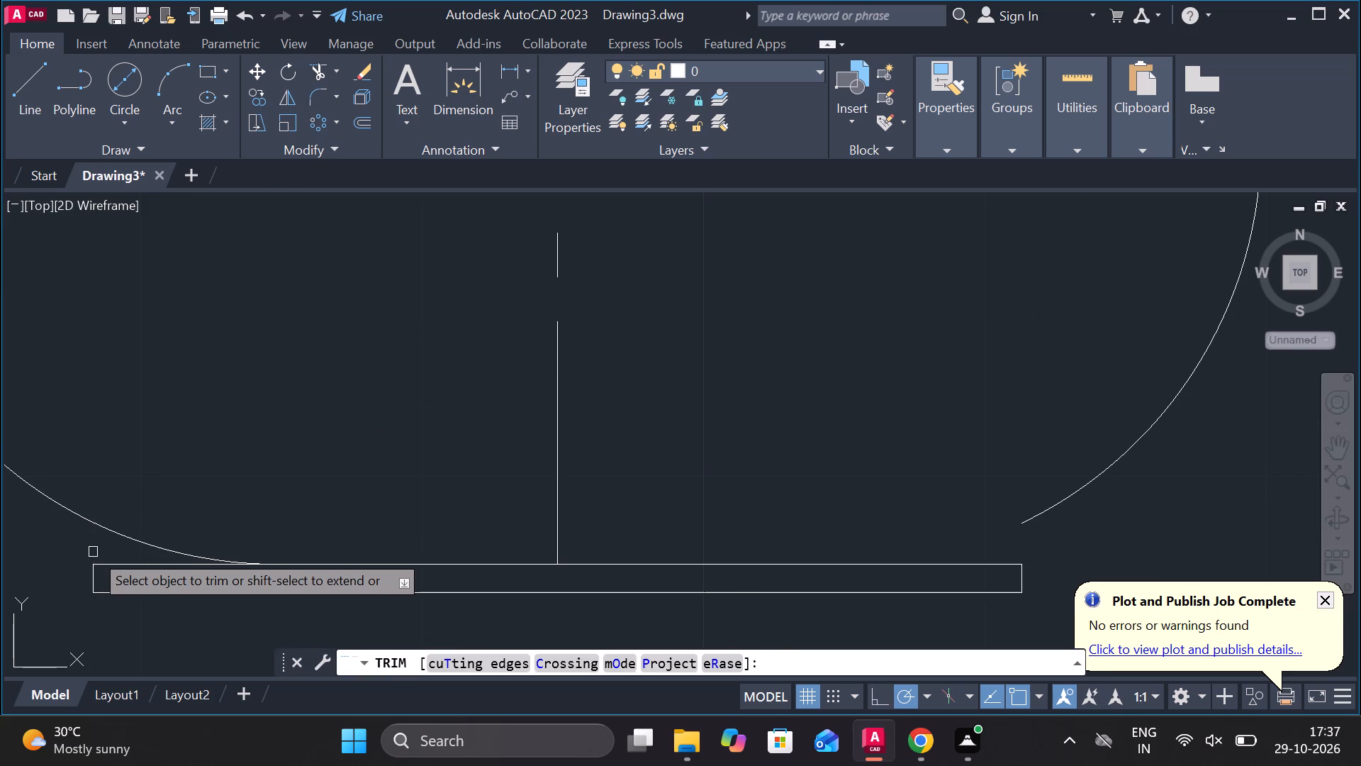
pyautogui.click(156, 544)
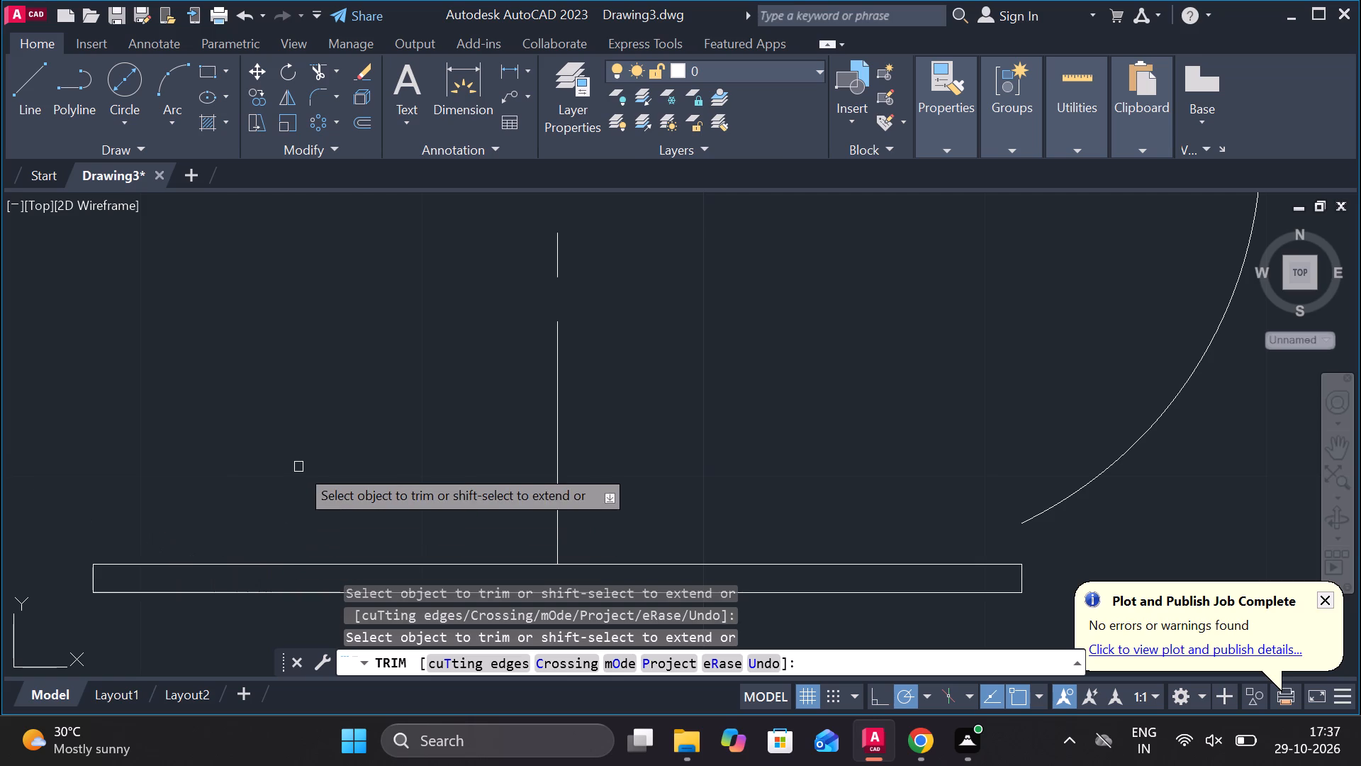
pyautogui.scroll(-2, 298, 467)
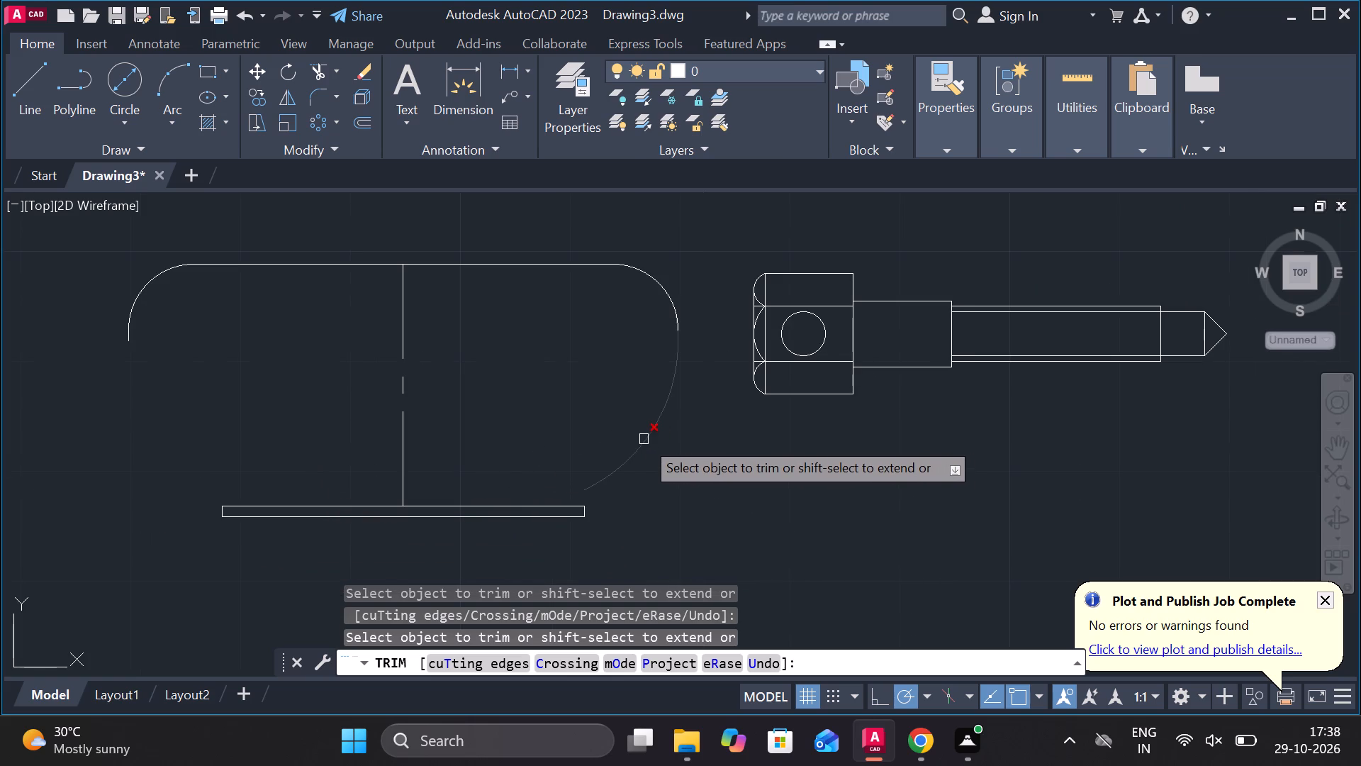
pyautogui.click(644, 439)
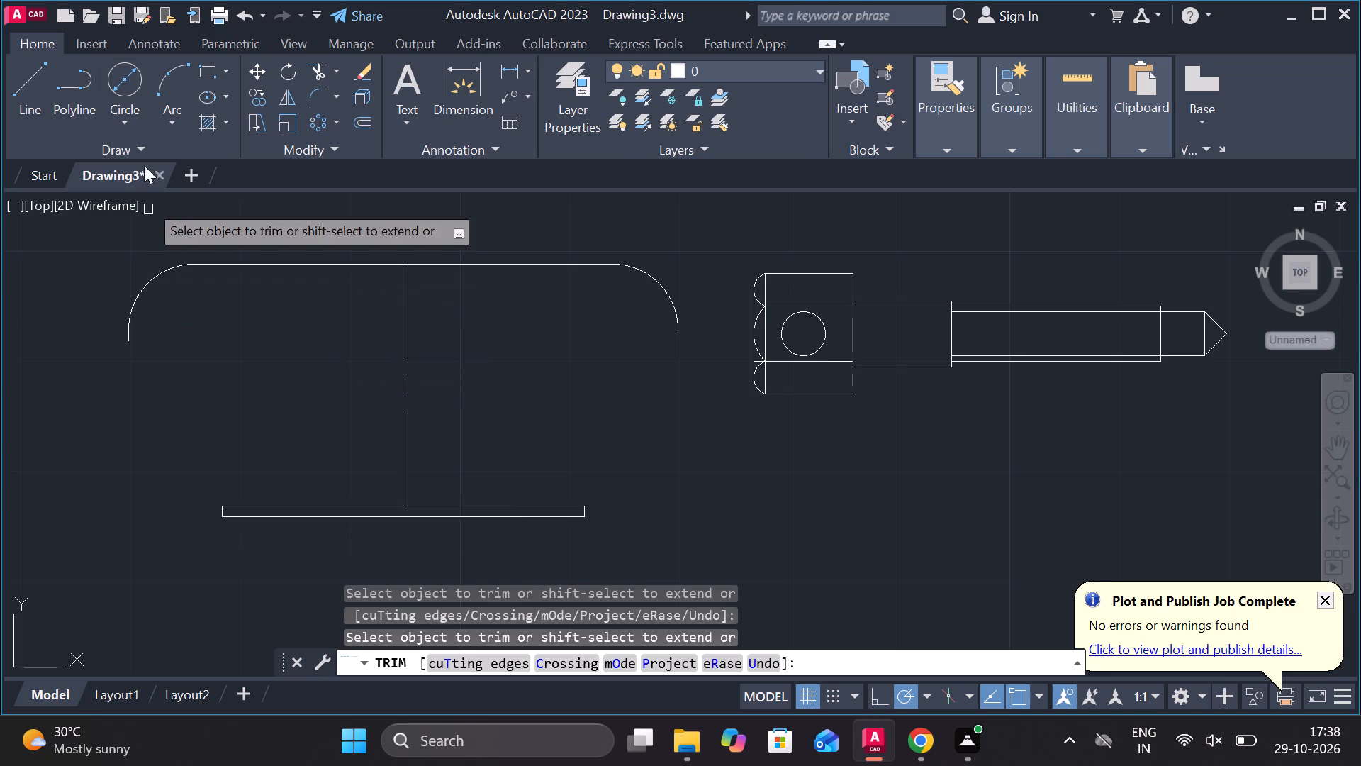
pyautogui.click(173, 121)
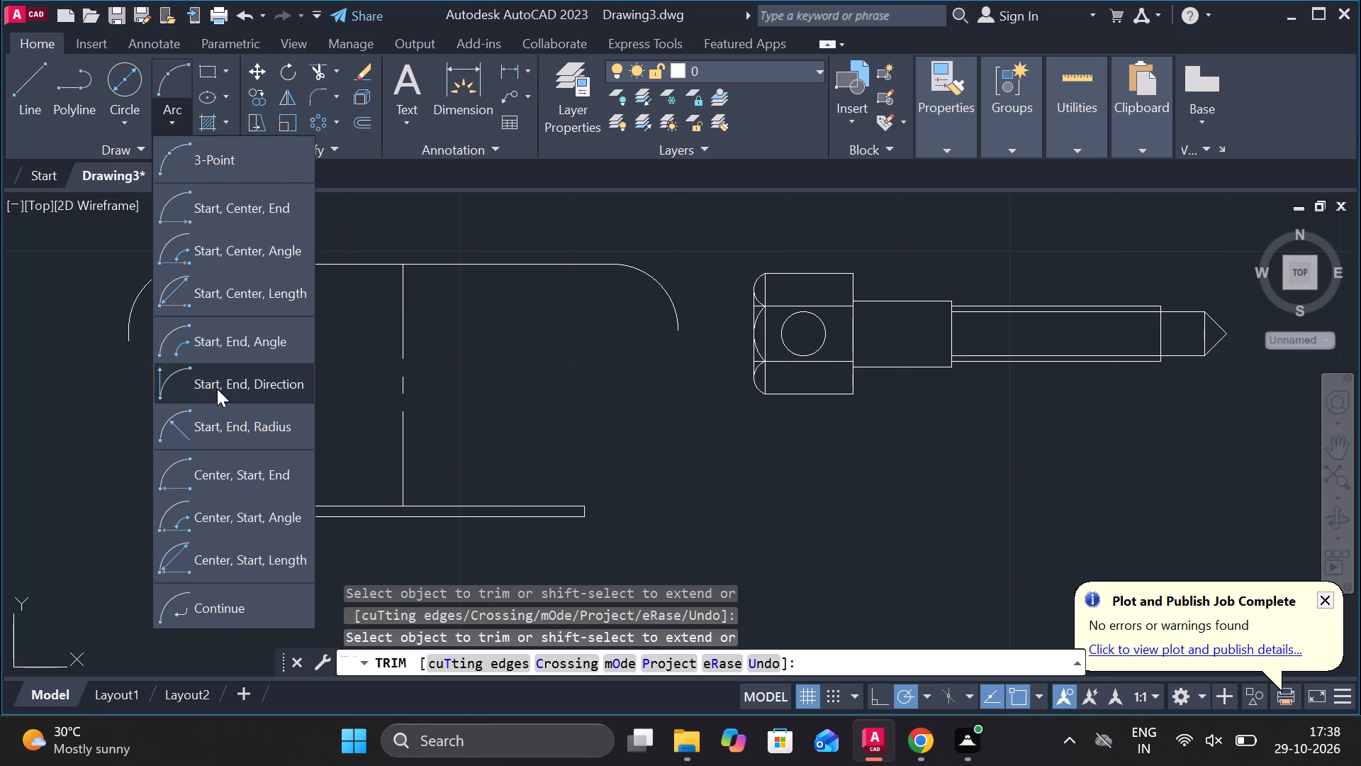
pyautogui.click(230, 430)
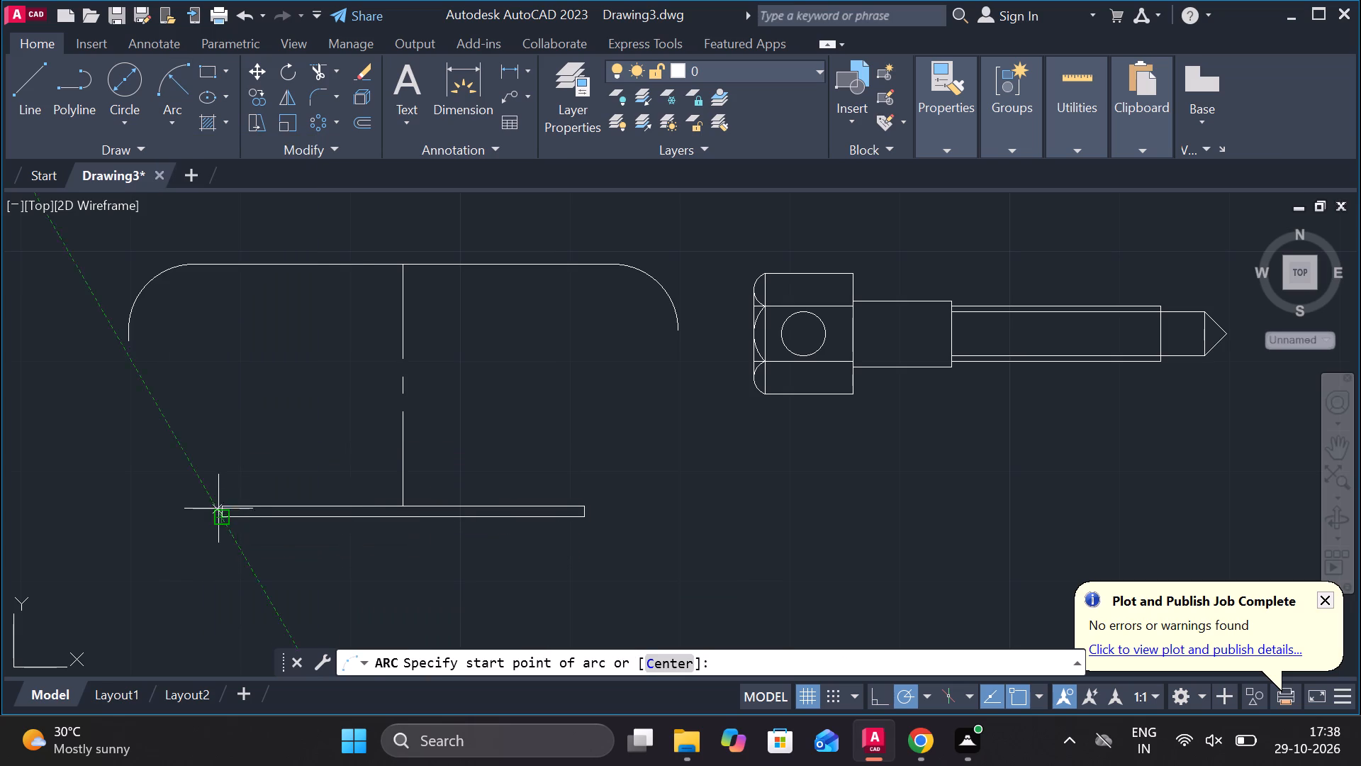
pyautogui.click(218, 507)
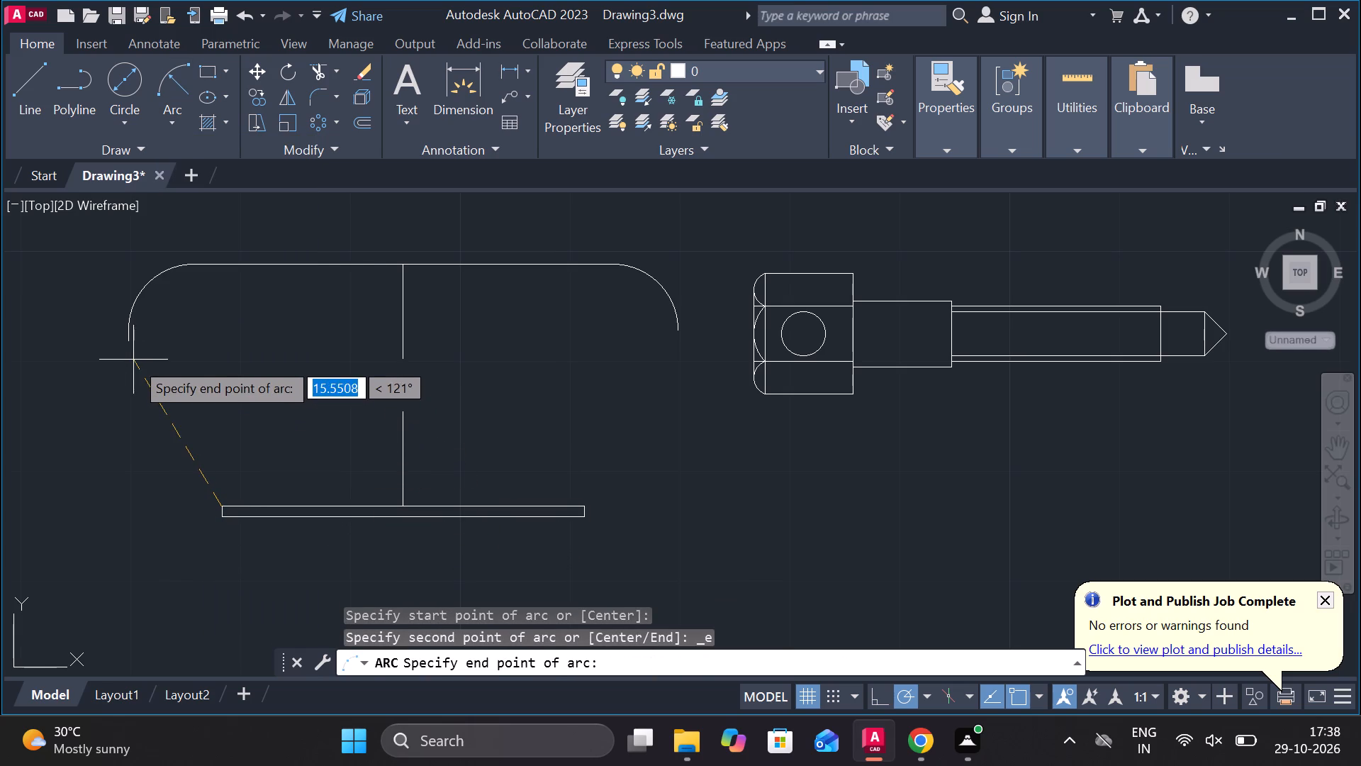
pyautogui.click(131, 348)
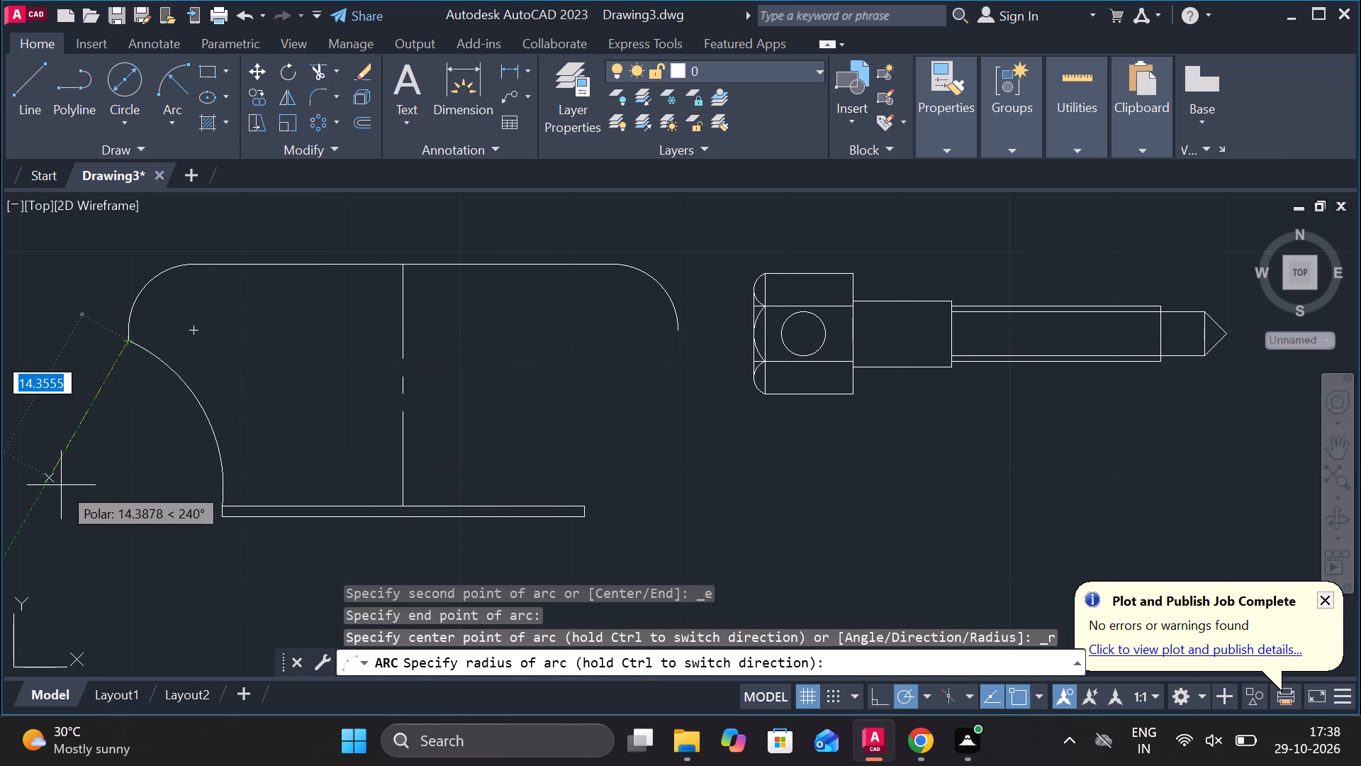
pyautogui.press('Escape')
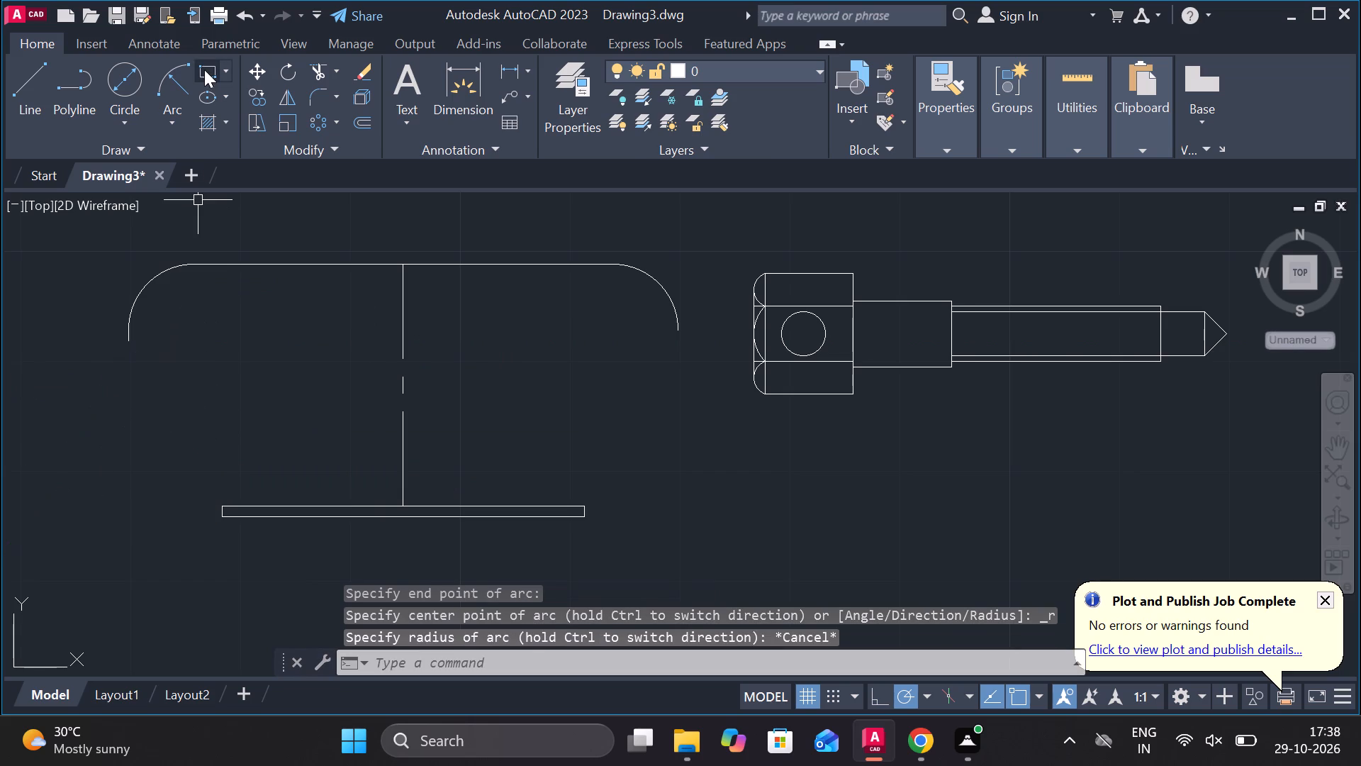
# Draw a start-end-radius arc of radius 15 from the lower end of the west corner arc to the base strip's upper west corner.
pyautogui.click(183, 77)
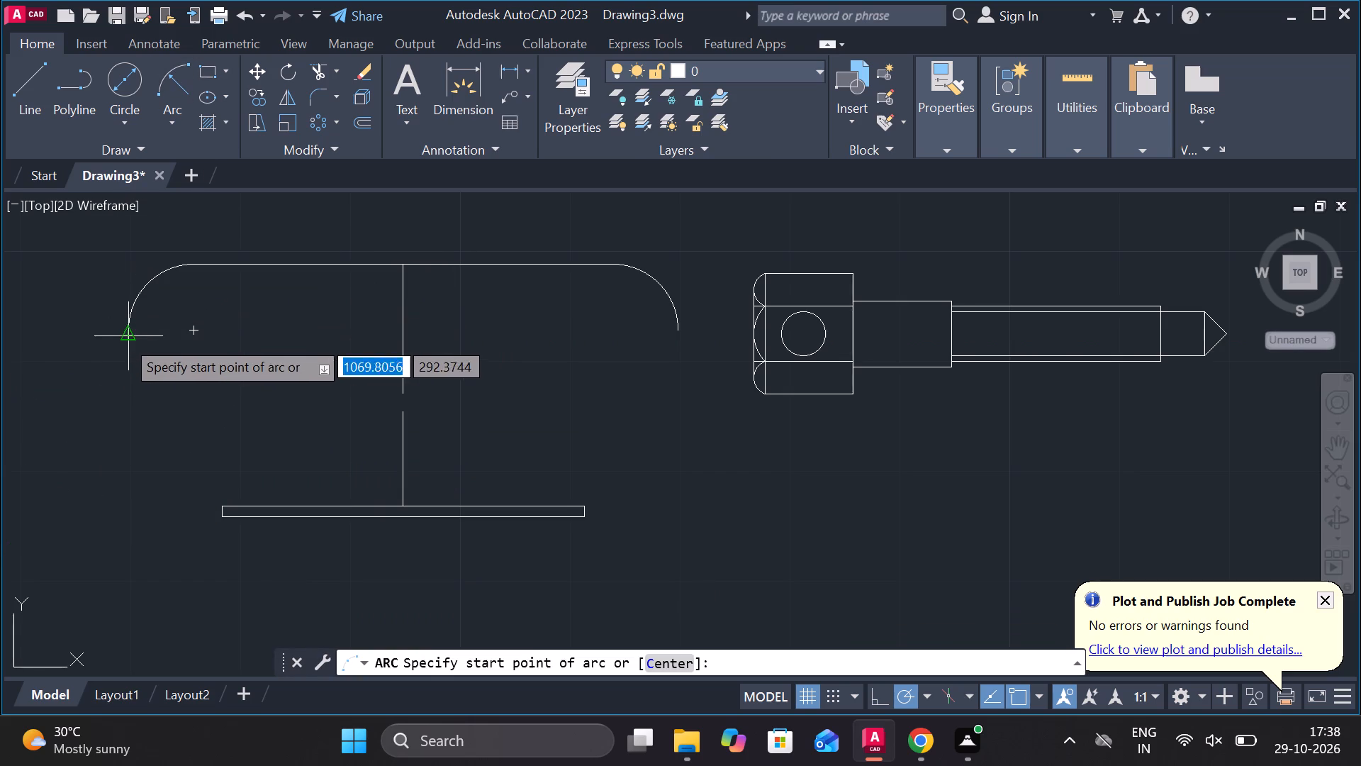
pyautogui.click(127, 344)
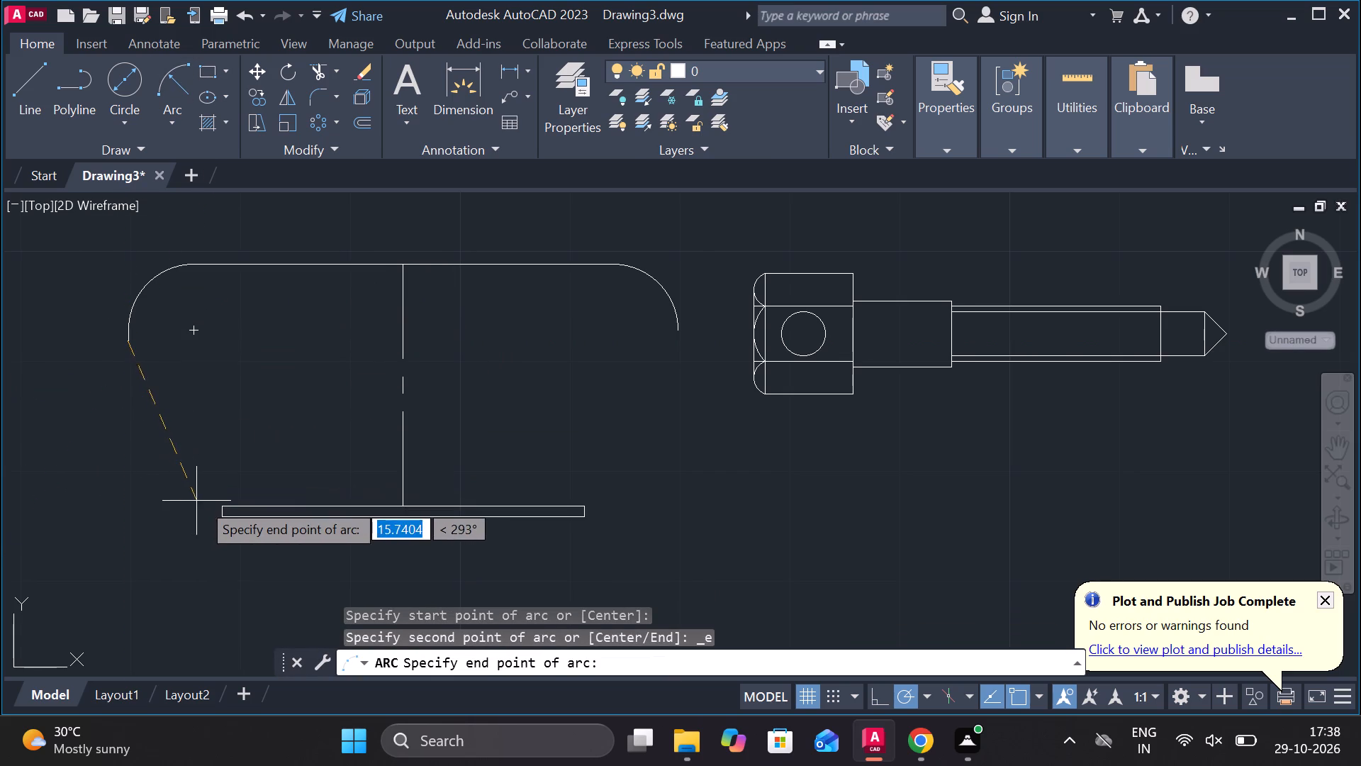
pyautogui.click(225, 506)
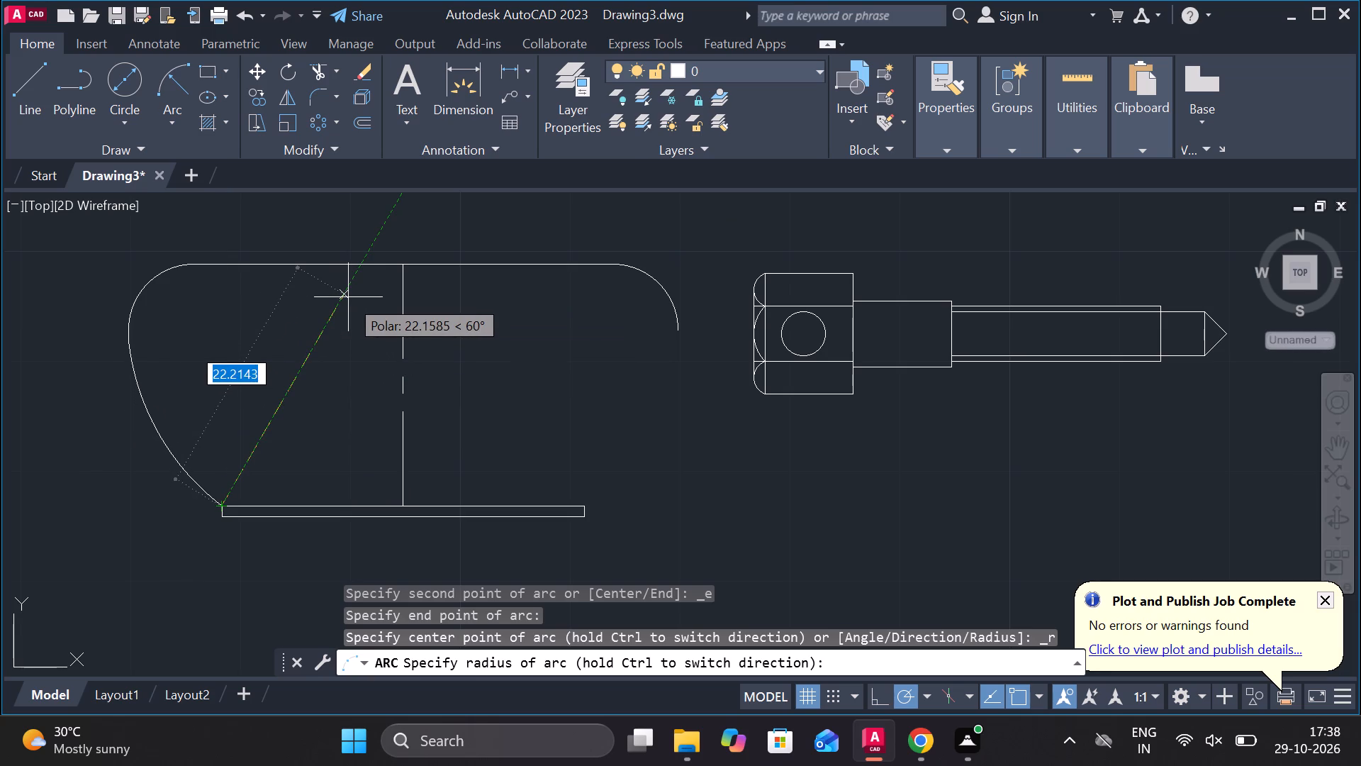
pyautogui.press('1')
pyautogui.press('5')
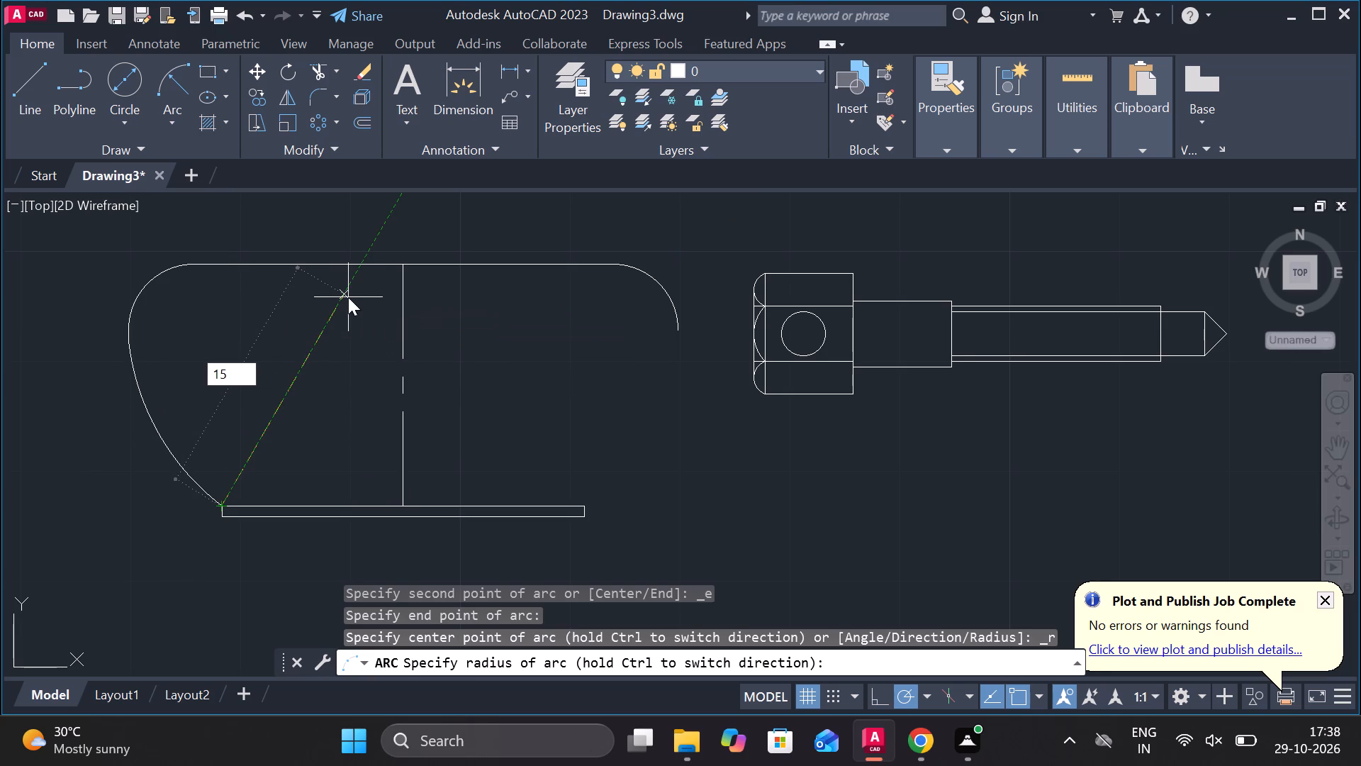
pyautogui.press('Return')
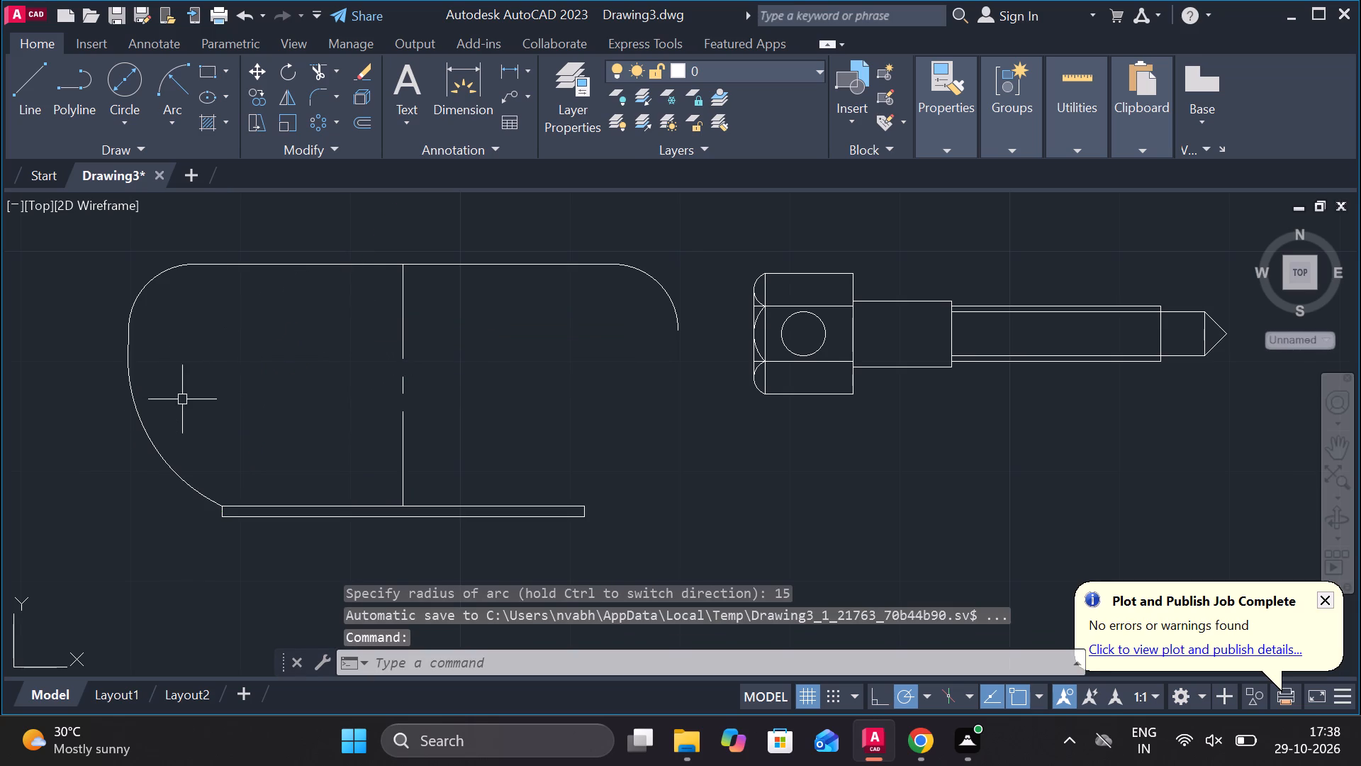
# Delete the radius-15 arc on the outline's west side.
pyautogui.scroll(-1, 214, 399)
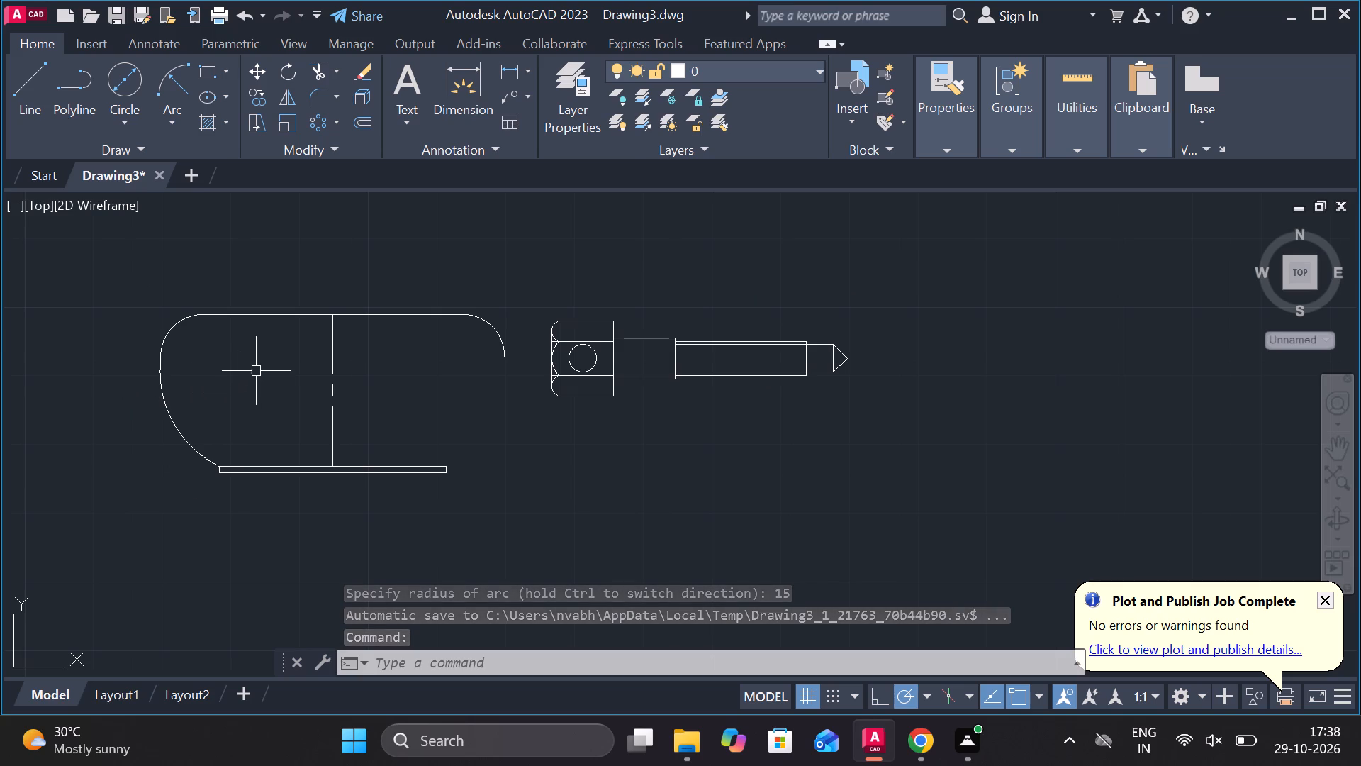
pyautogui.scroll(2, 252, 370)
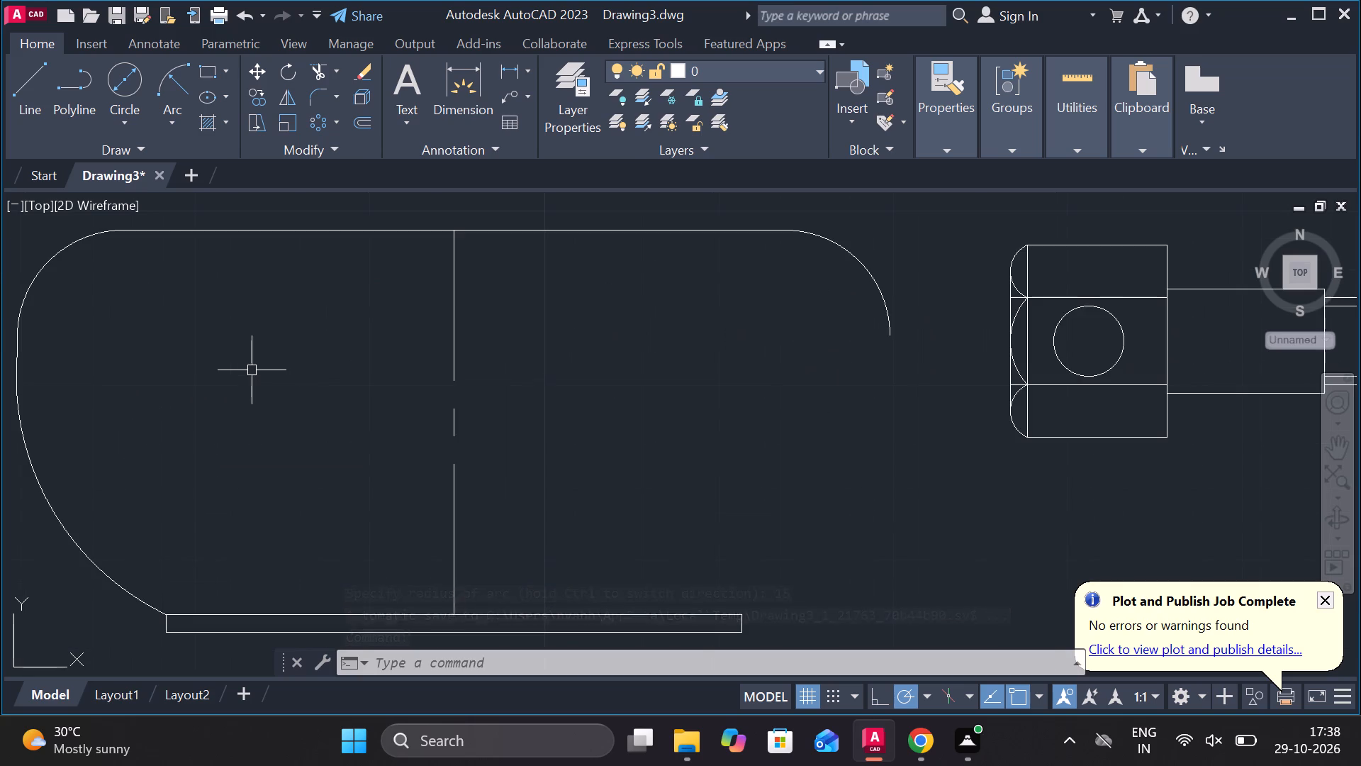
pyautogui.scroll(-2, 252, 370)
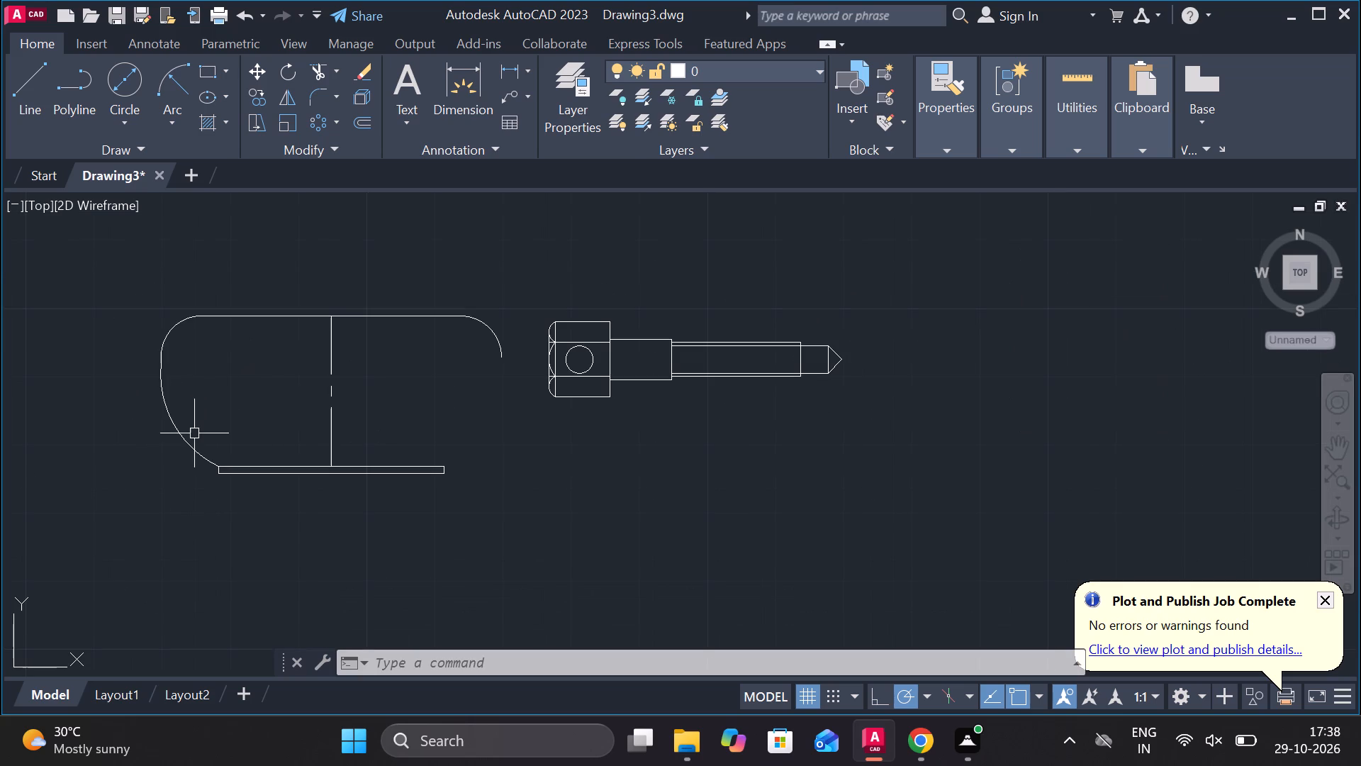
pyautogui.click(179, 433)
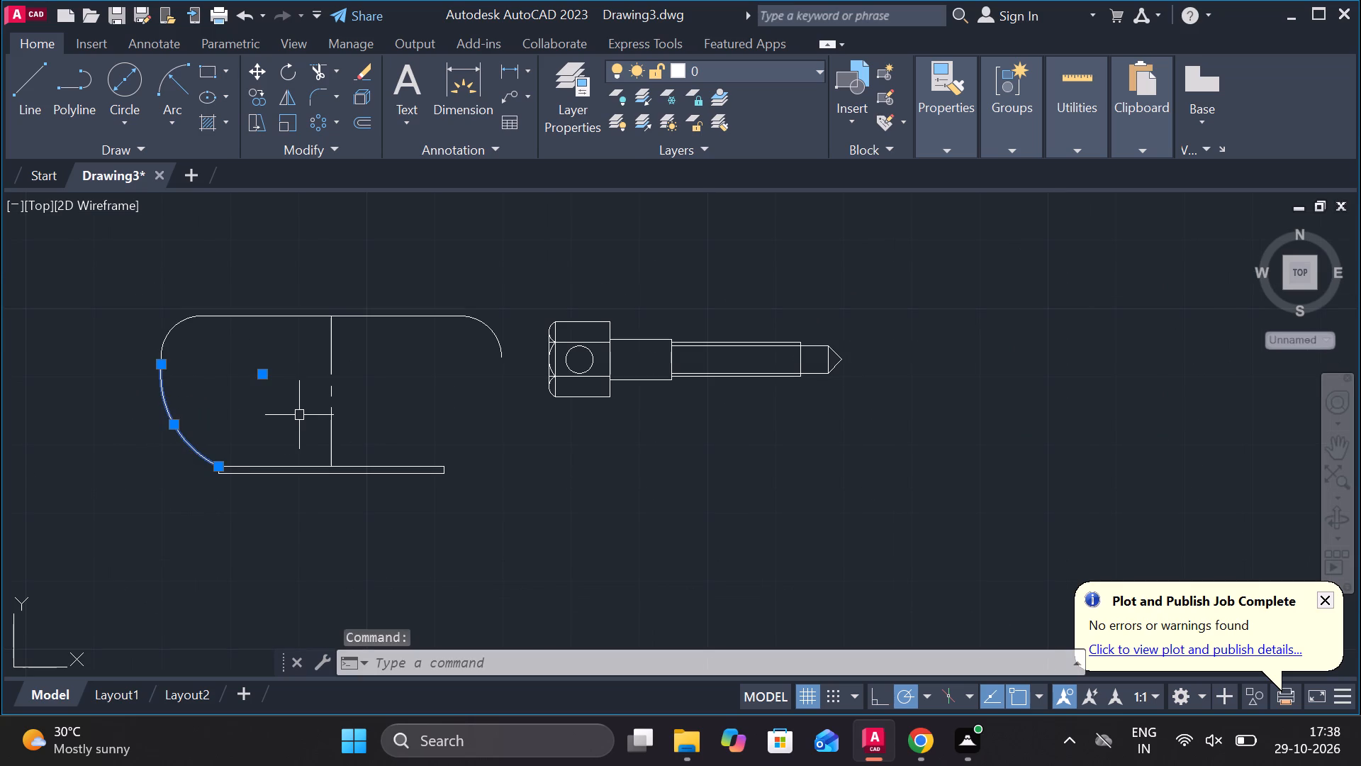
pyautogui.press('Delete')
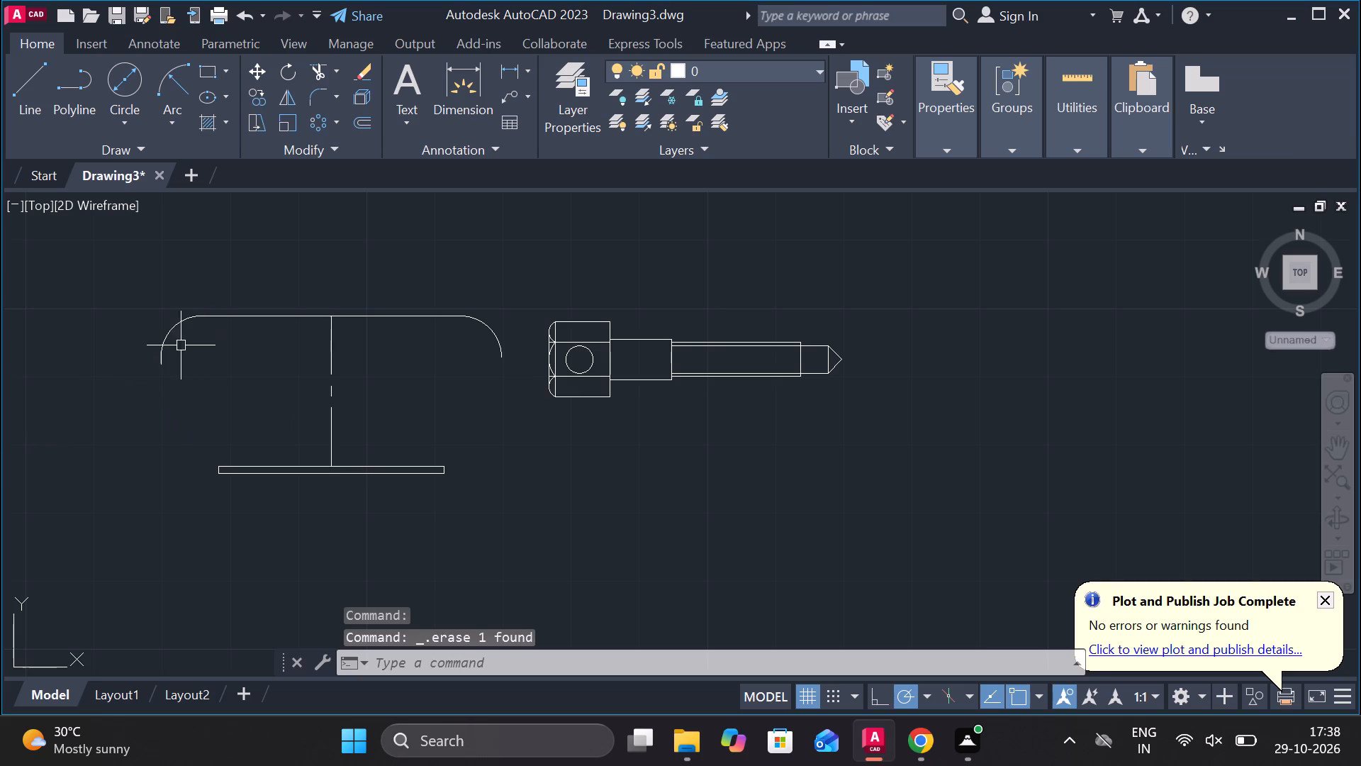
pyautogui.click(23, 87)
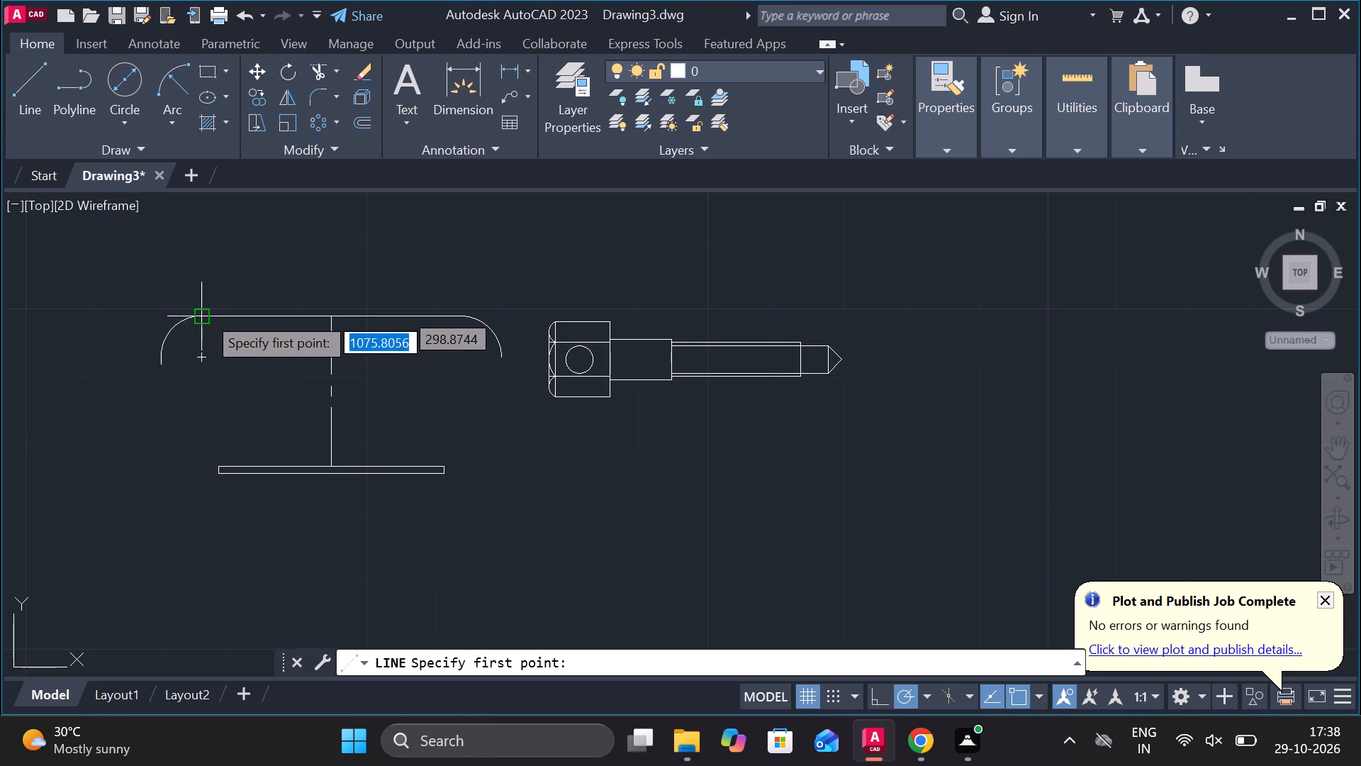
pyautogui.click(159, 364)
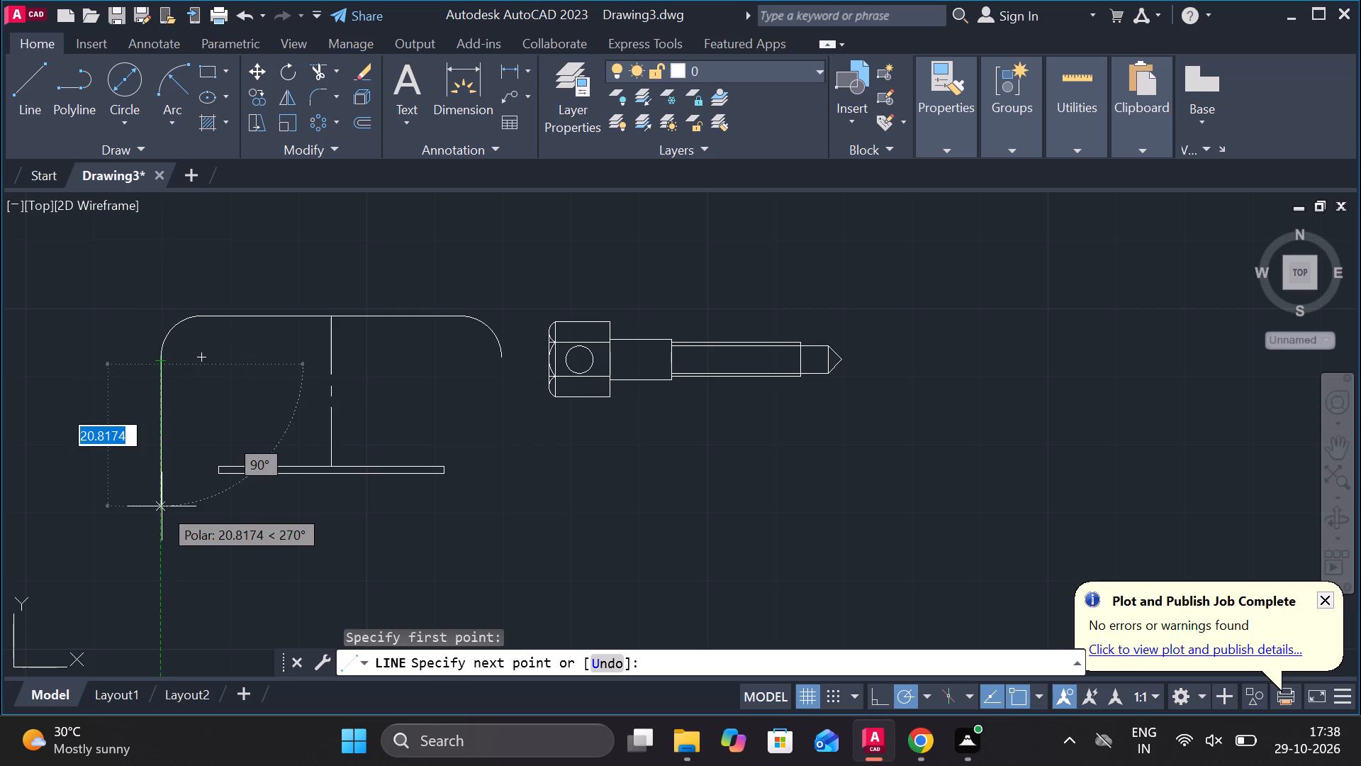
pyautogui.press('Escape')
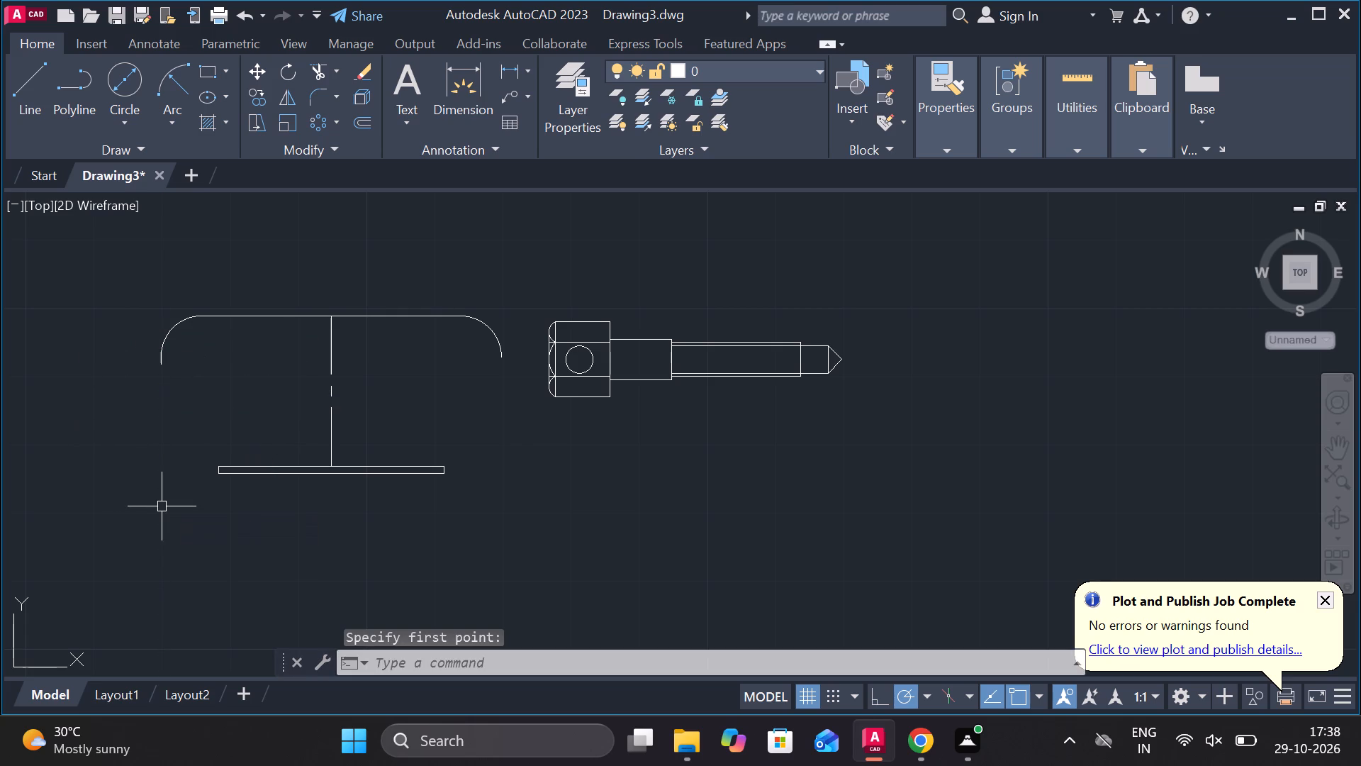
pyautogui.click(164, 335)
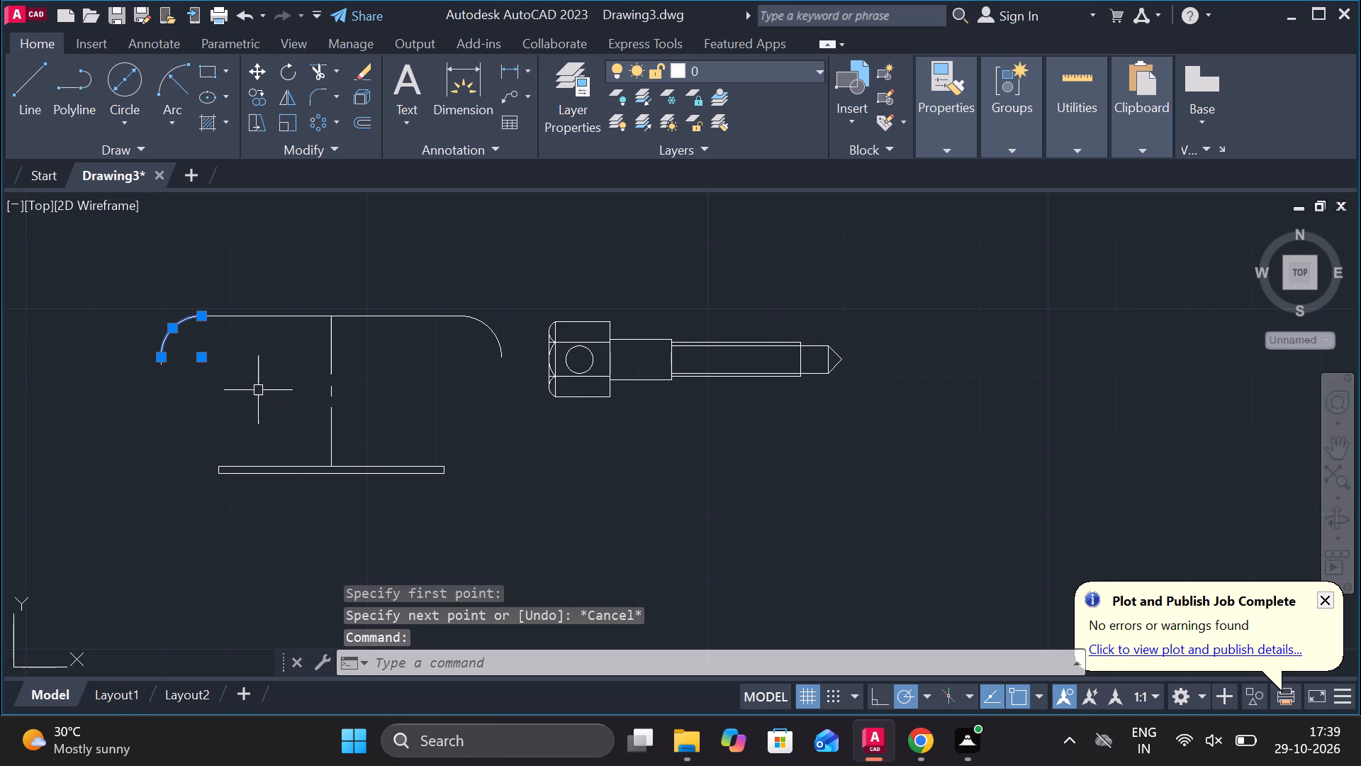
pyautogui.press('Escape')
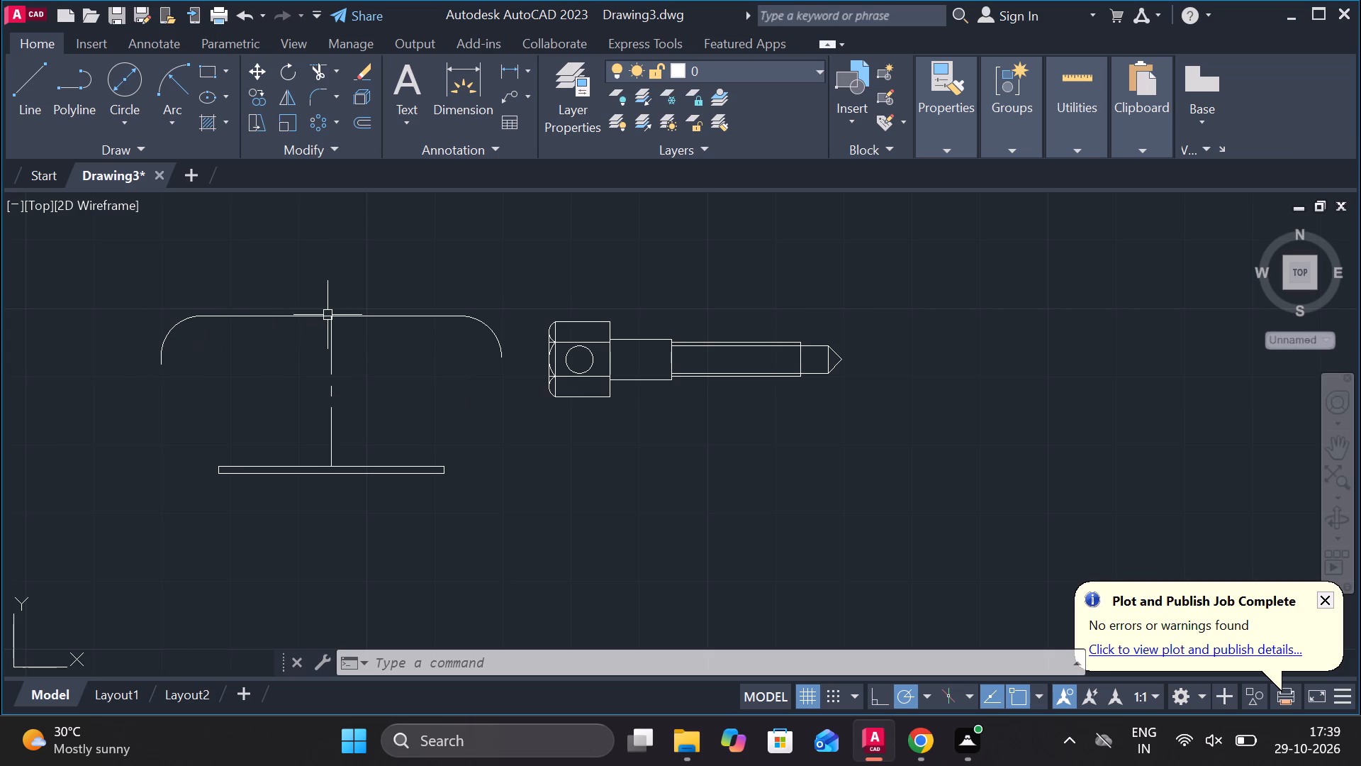
# Draw a line from the midpoint of the outline's top edge west past the corner arc, continuing 22 units straight down.
pyautogui.click(35, 81)
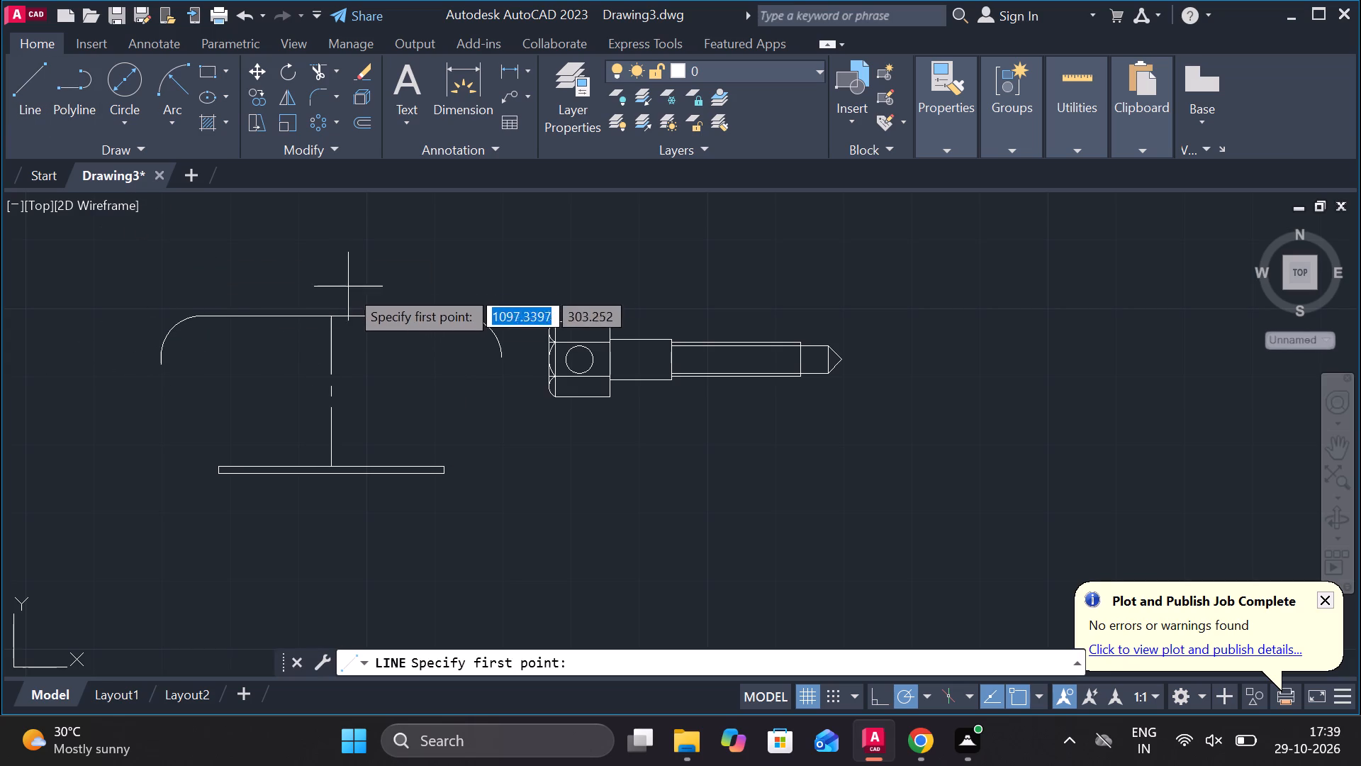
pyautogui.click(327, 319)
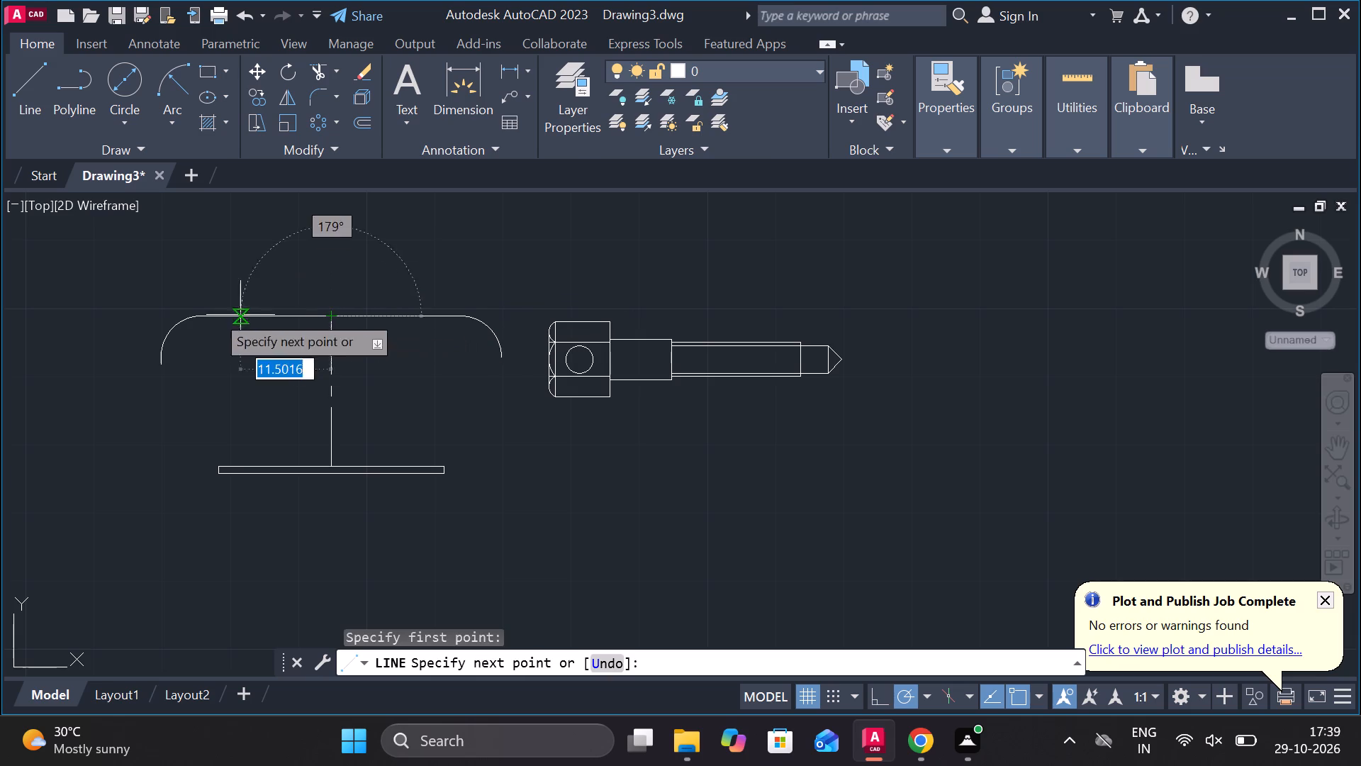
pyautogui.click(112, 313)
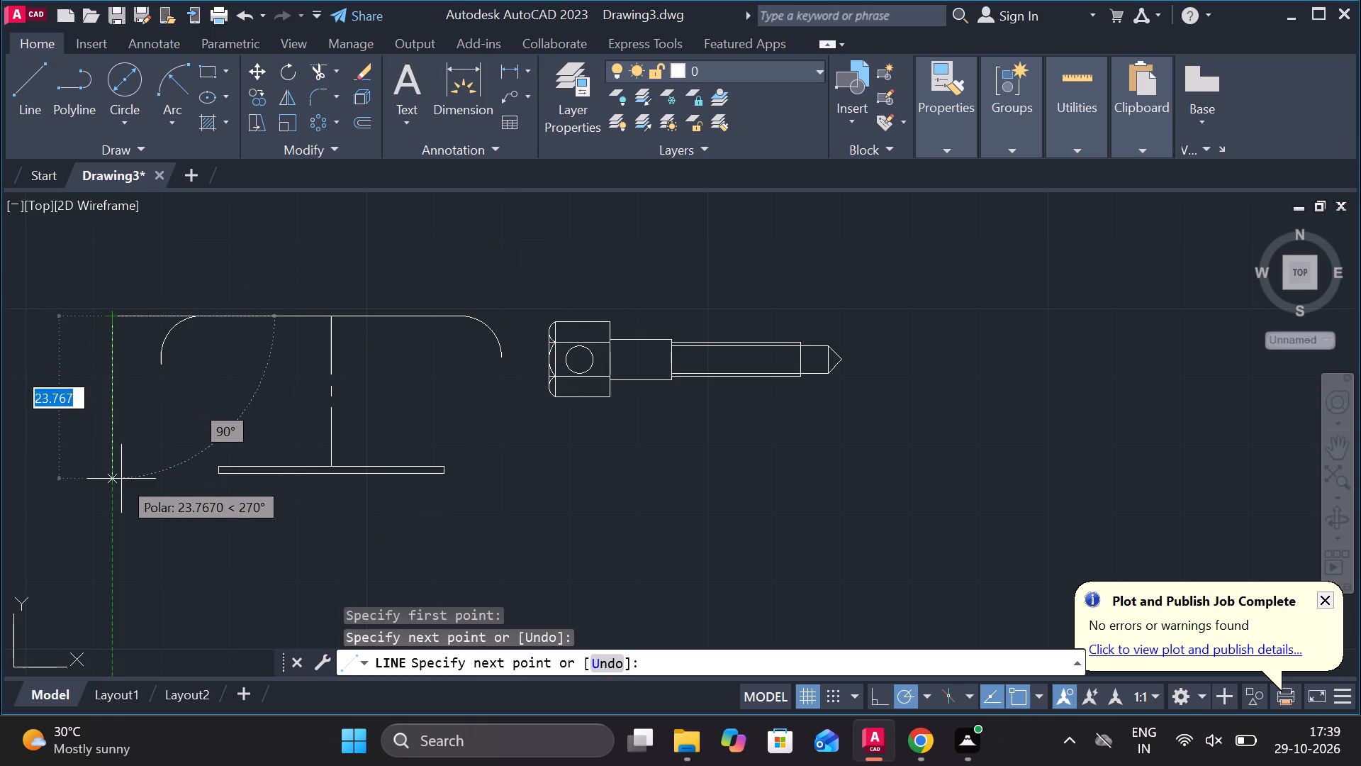
pyautogui.write('22')
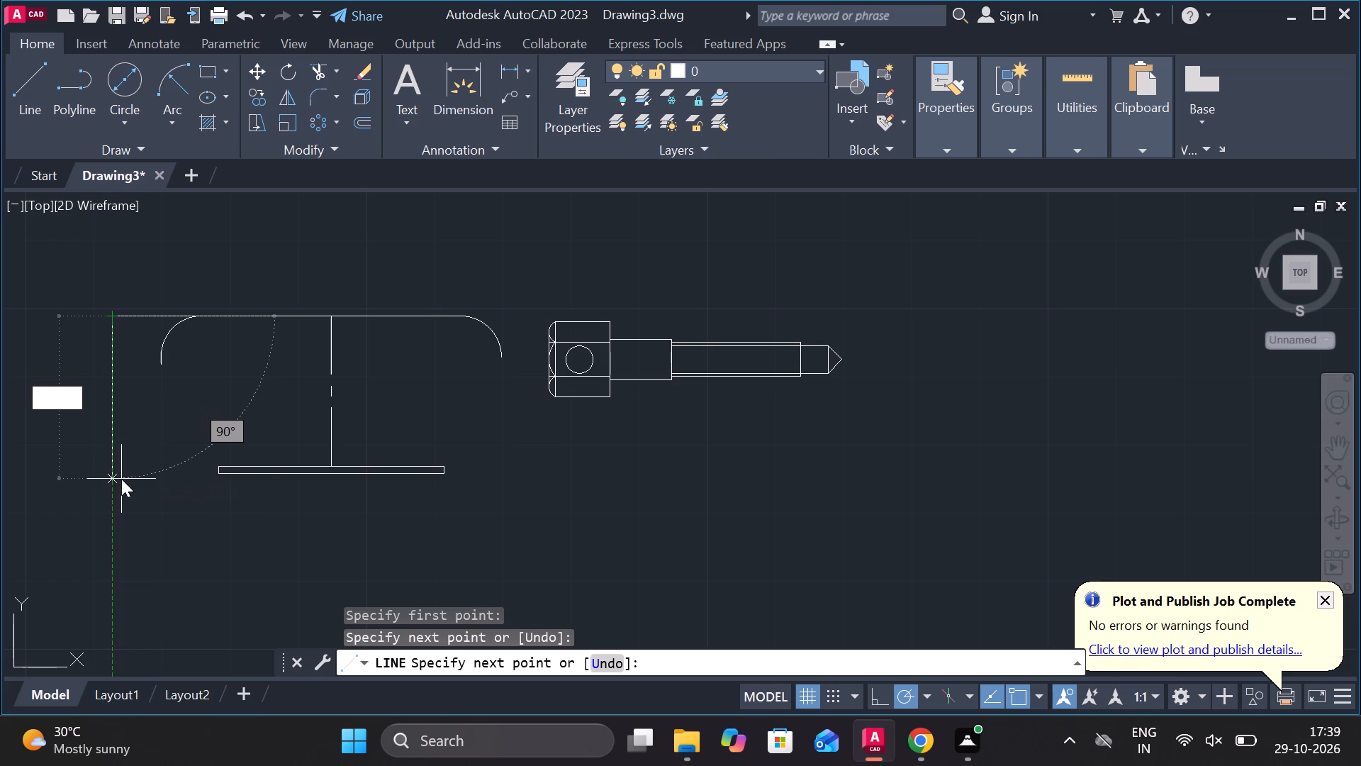
pyautogui.press('Return')
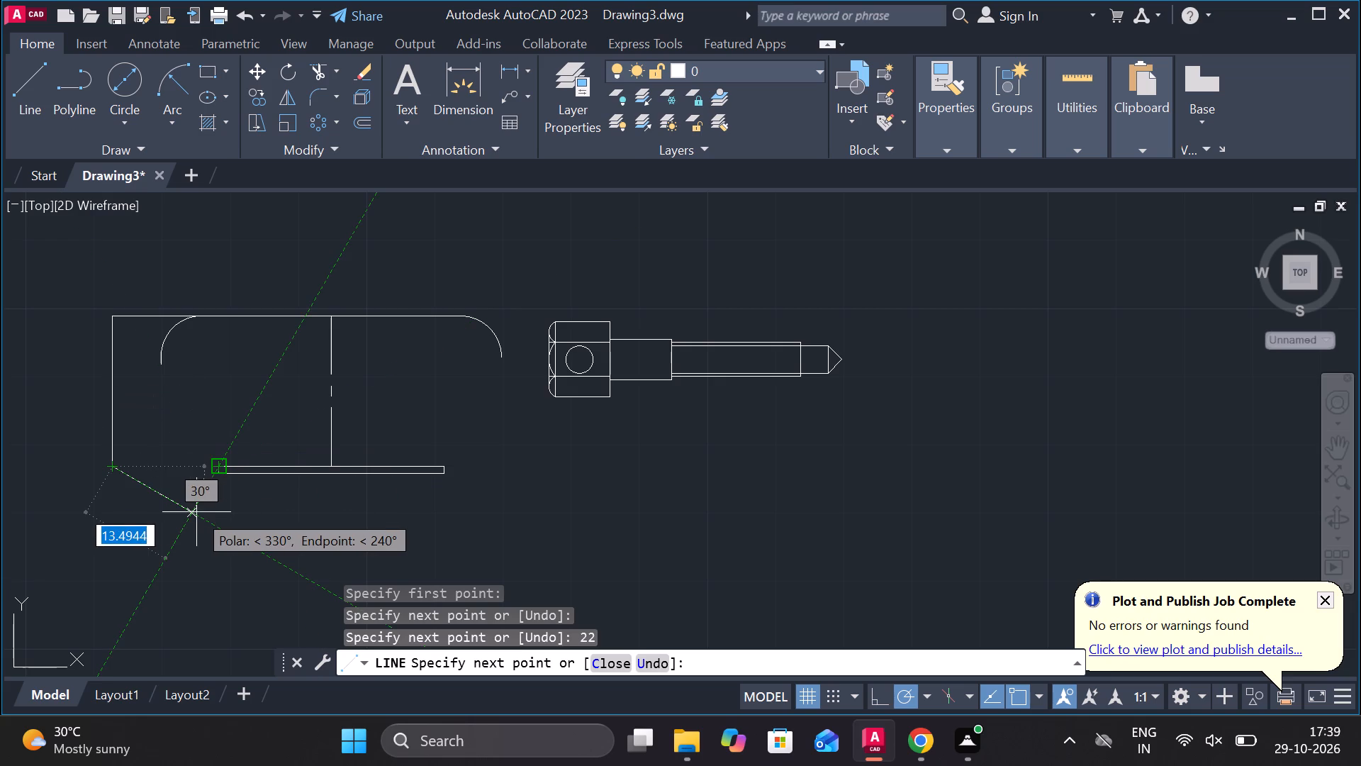
pyautogui.press('Escape')
pyautogui.press('Escape')
pyautogui.press('Escape')
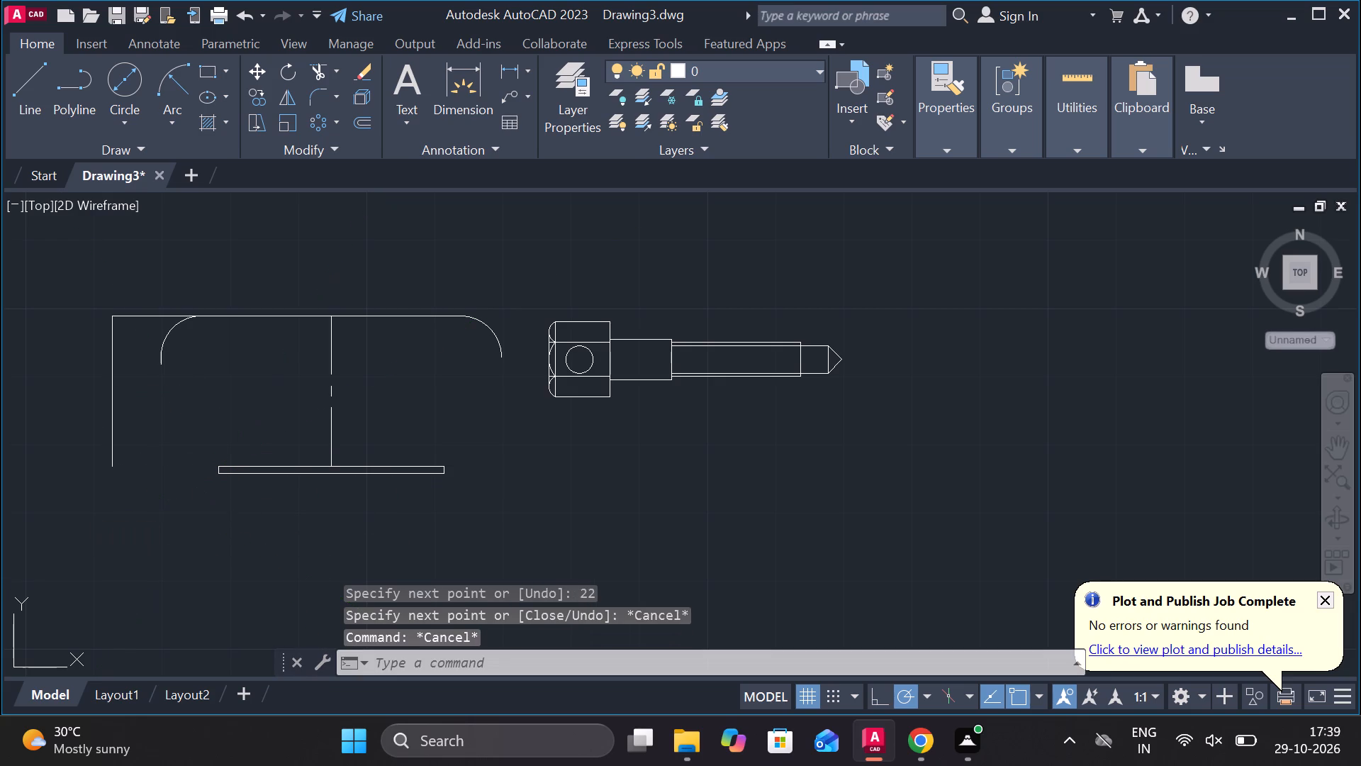
pyautogui.press('Escape')
pyautogui.press('Escape')
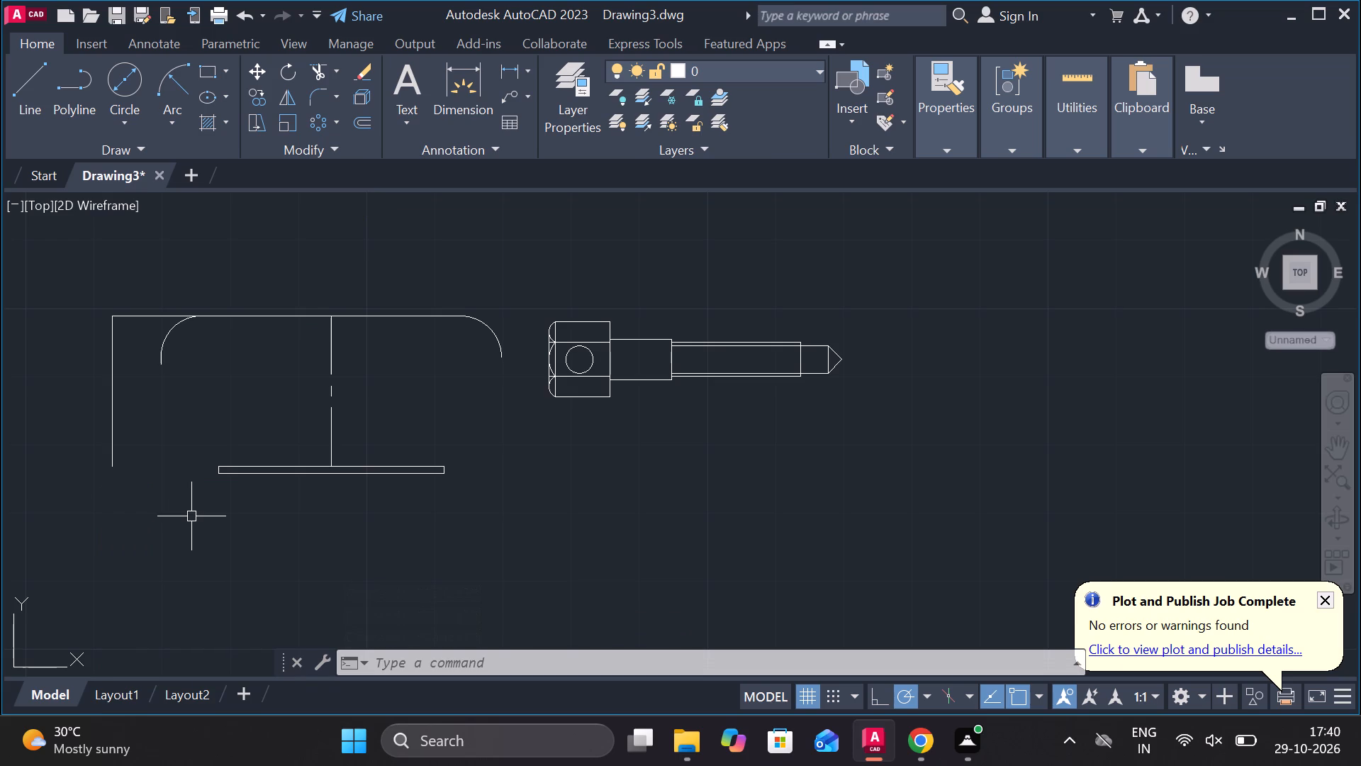
# Draw a 50-unit horizontal line in the empty area east of the bolt, about level with the outline's top edge.
pyautogui.click(26, 94)
pyautogui.click(902, 314)
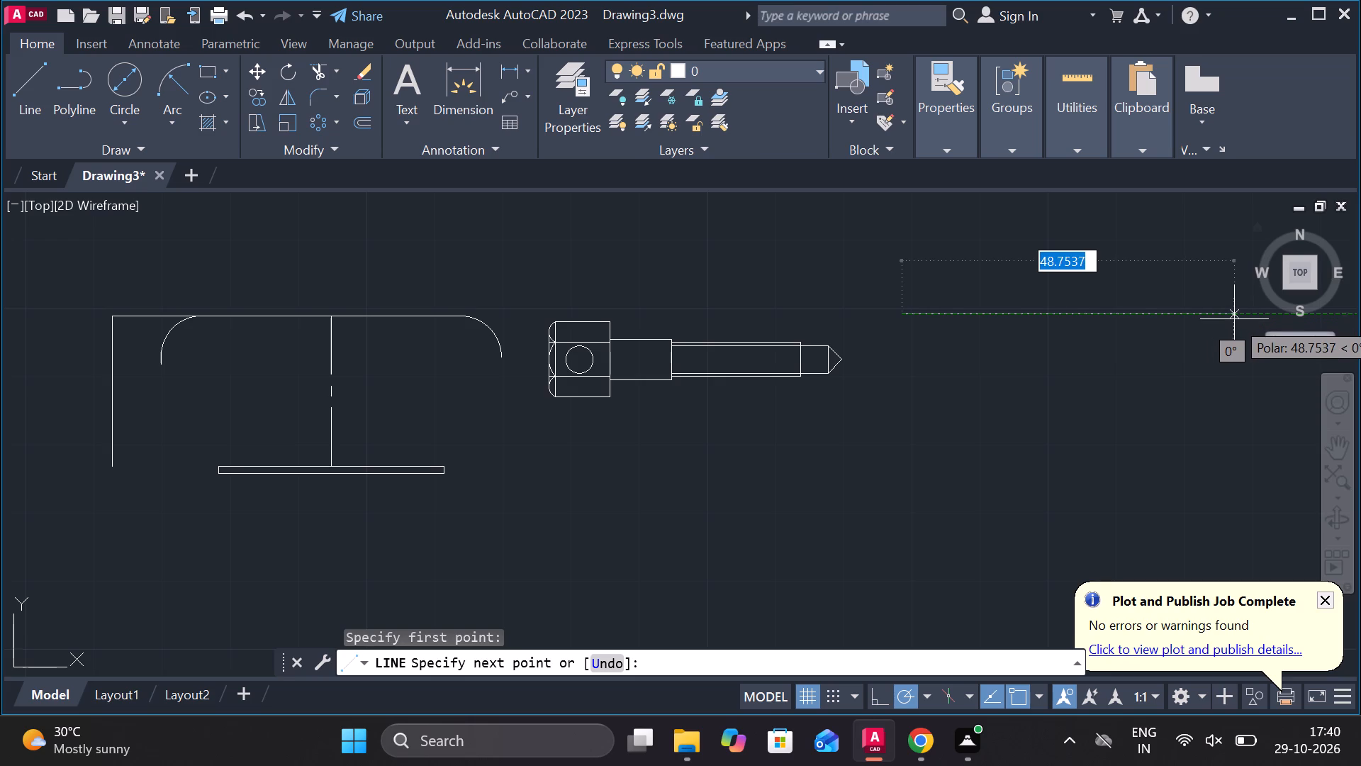
pyautogui.click(1234, 319)
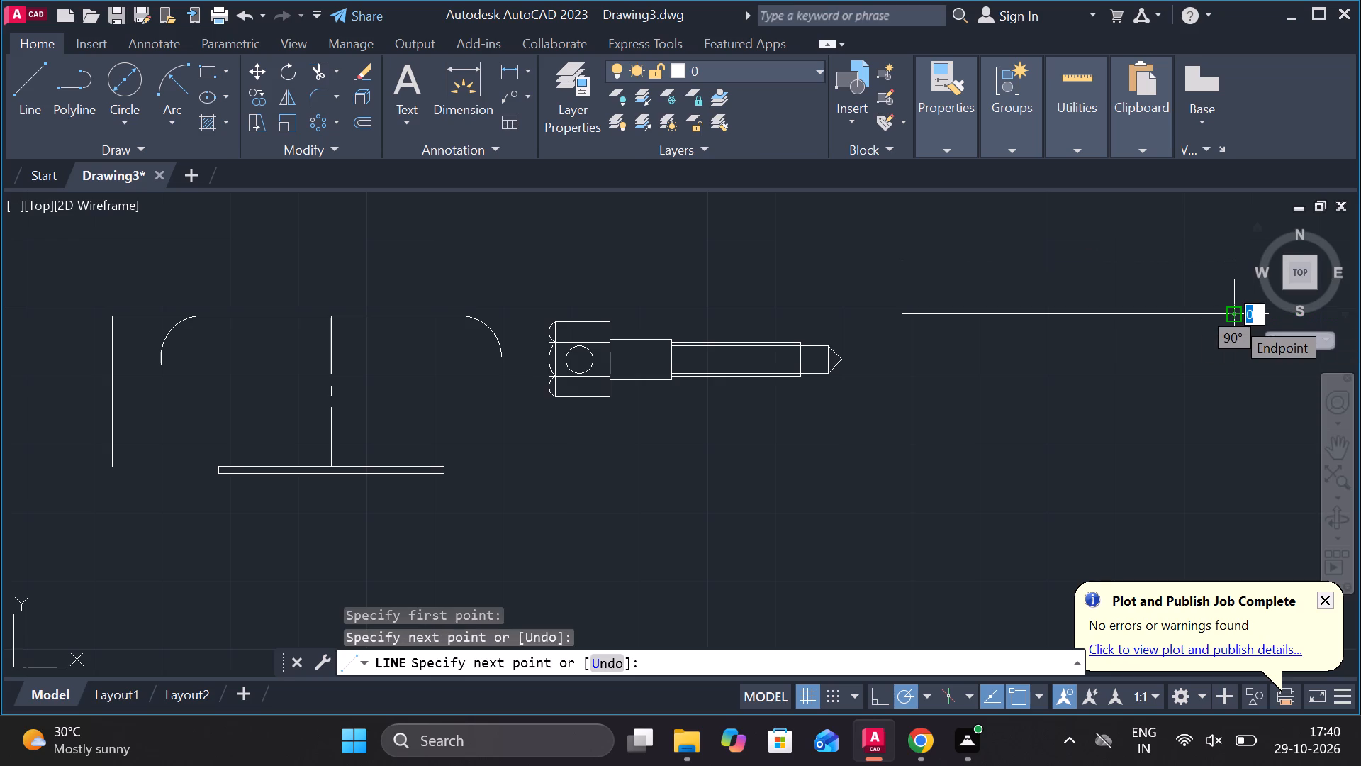
pyautogui.hotkey('ctrl', 'z')
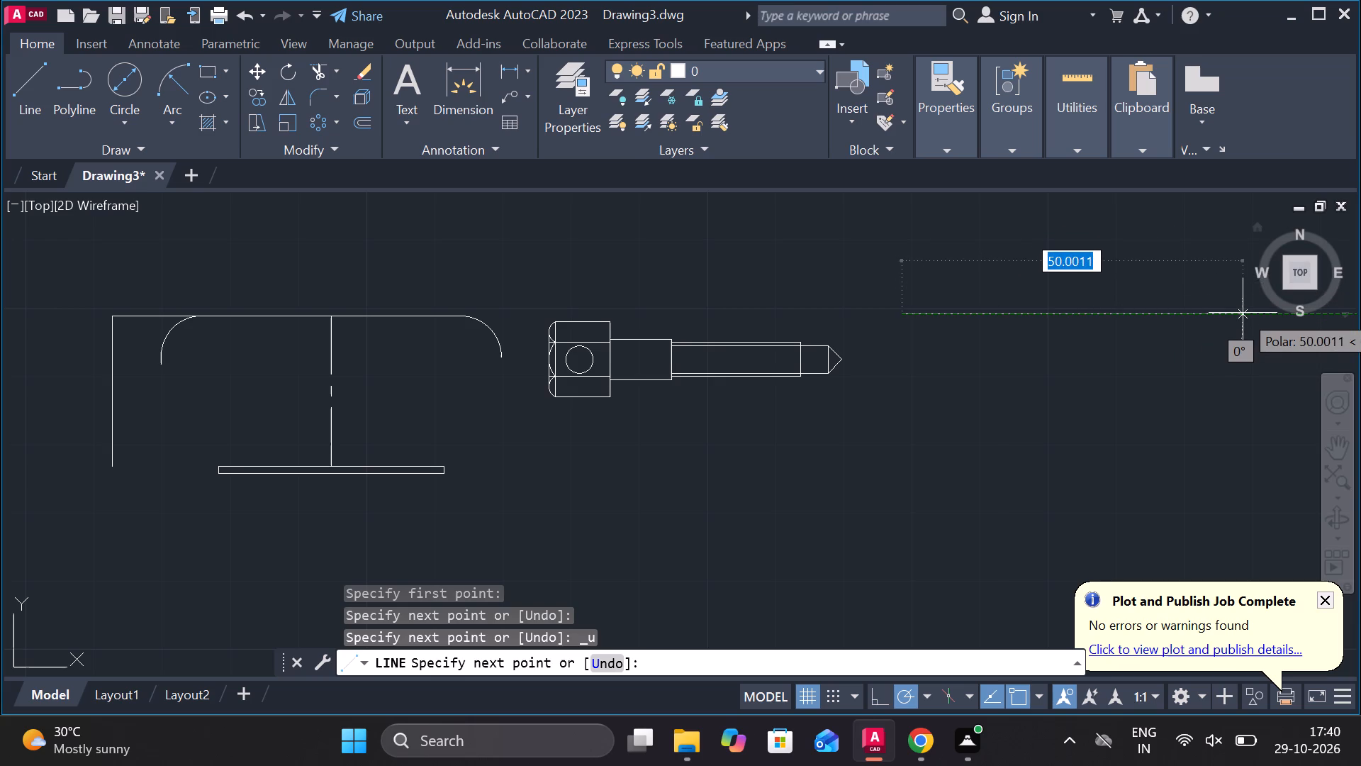
pyautogui.press('2')
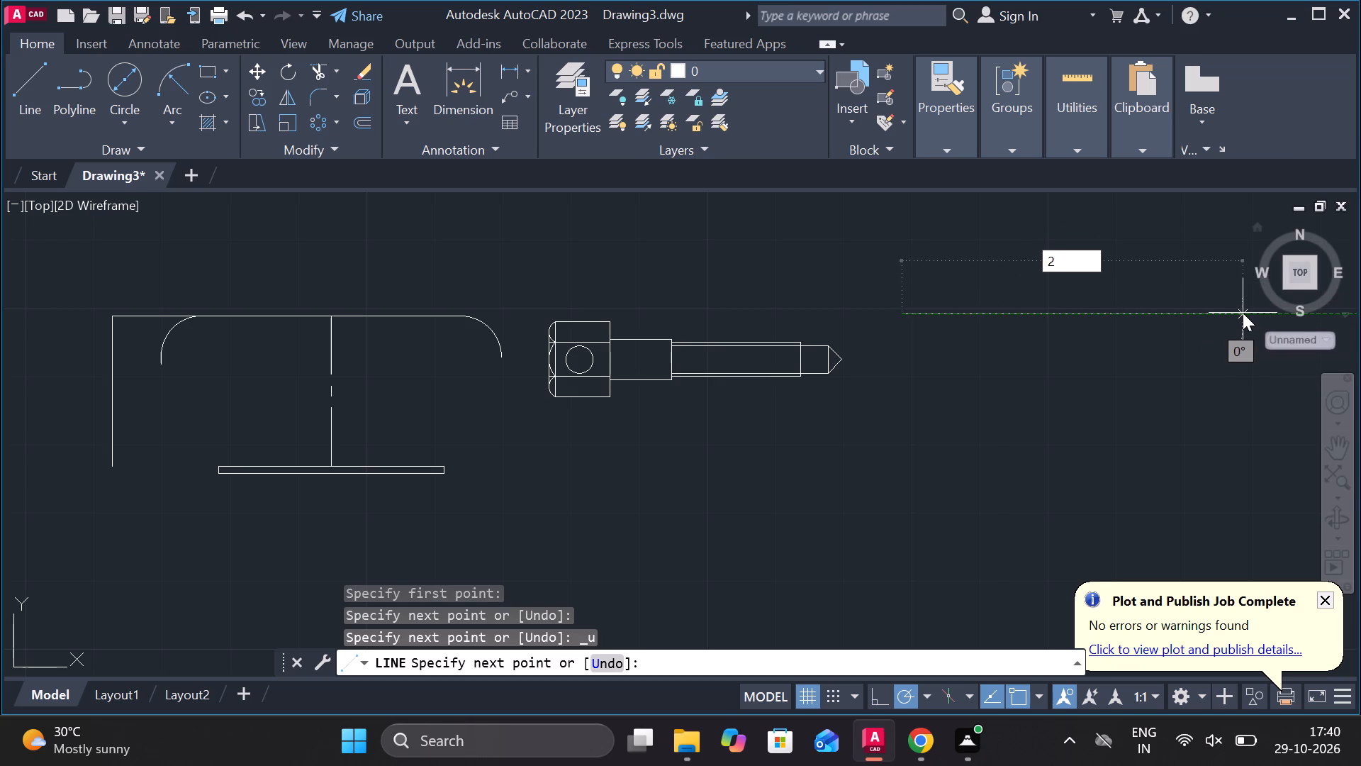
pyautogui.press('BackSpace')
pyautogui.press('5')
pyautogui.press('0')
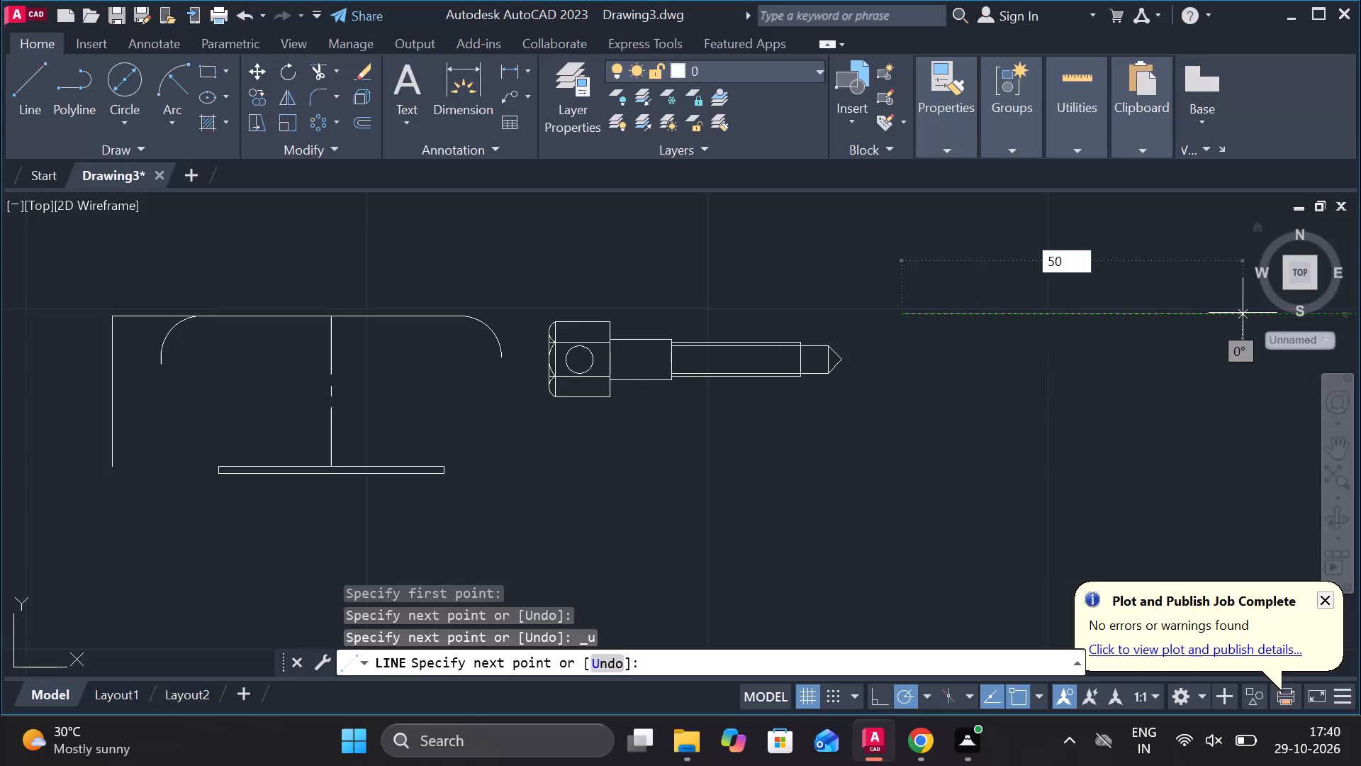
pyautogui.press('Return')
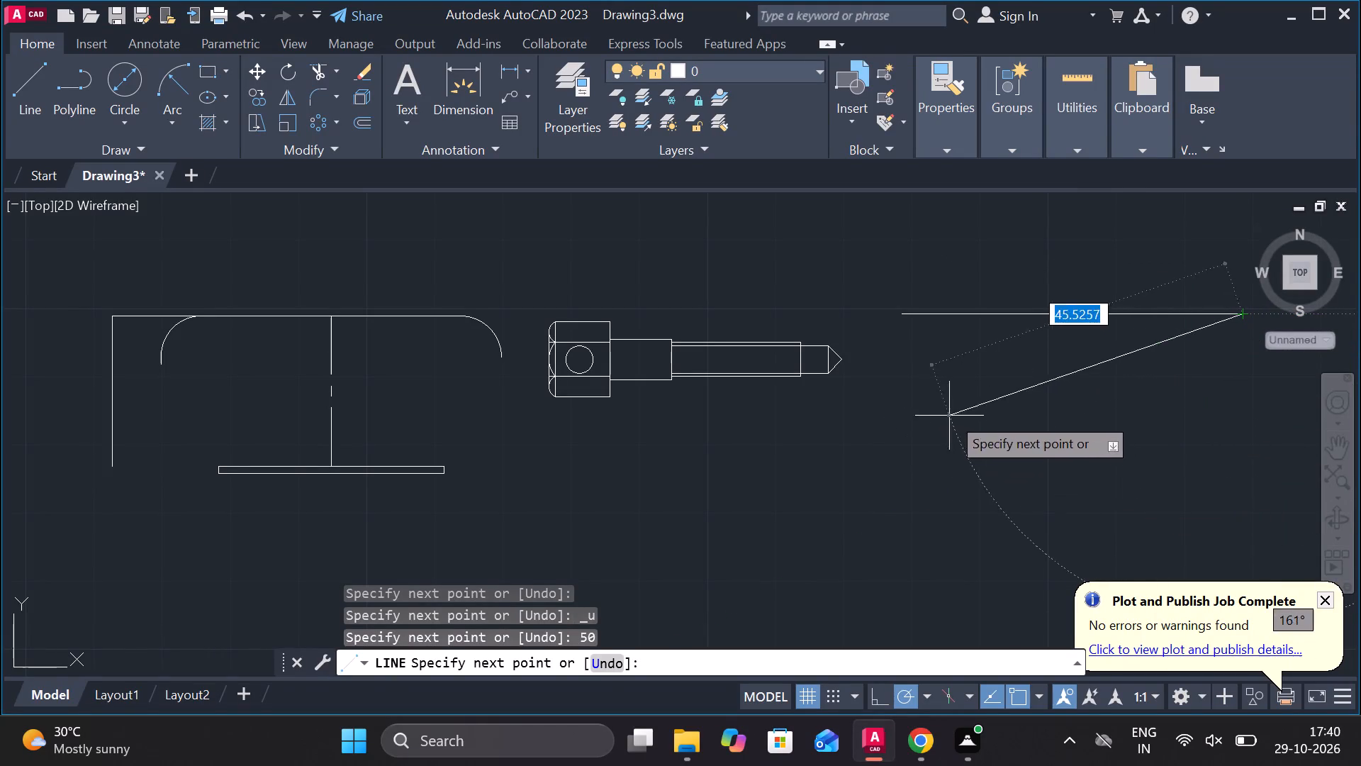
pyautogui.press('Escape')
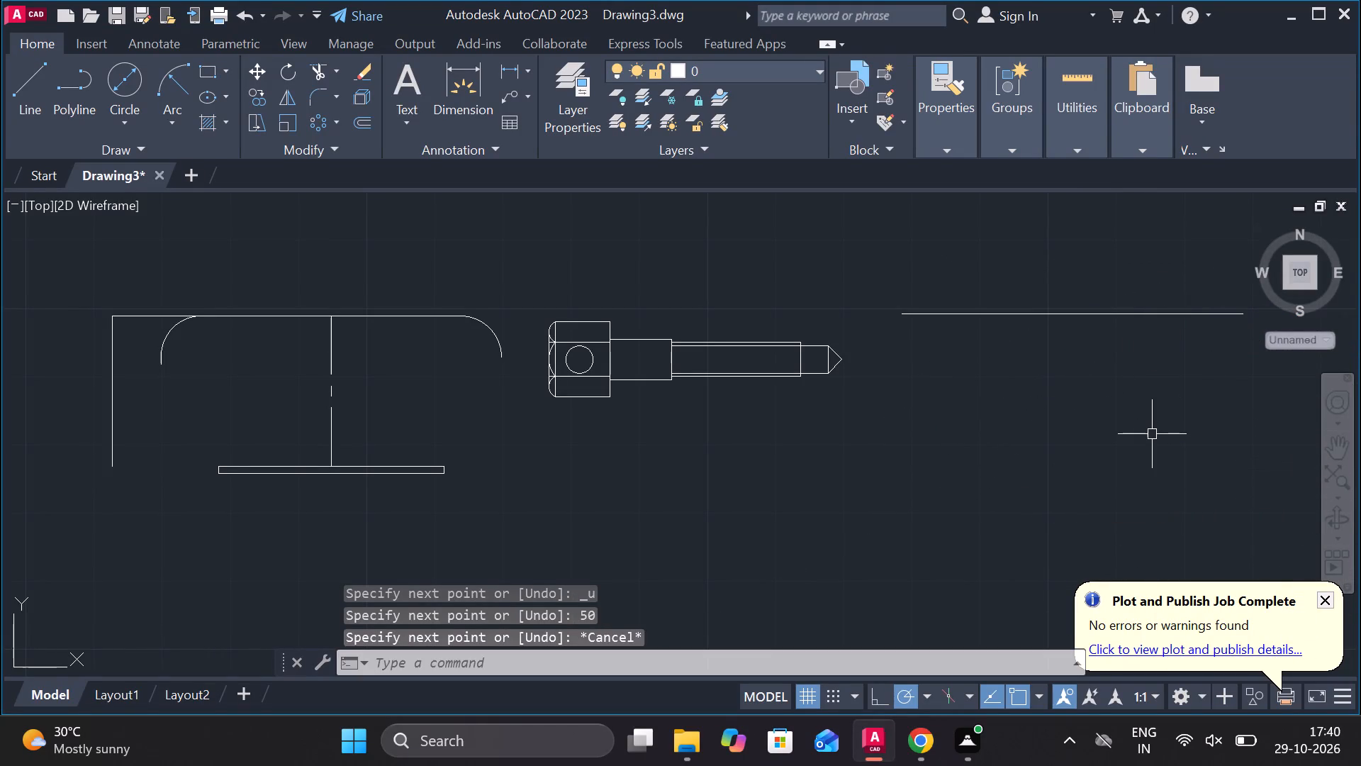
# Draw a 22-unit vertical line down from the midpoint of the 50-unit line.
pyautogui.click(21, 96)
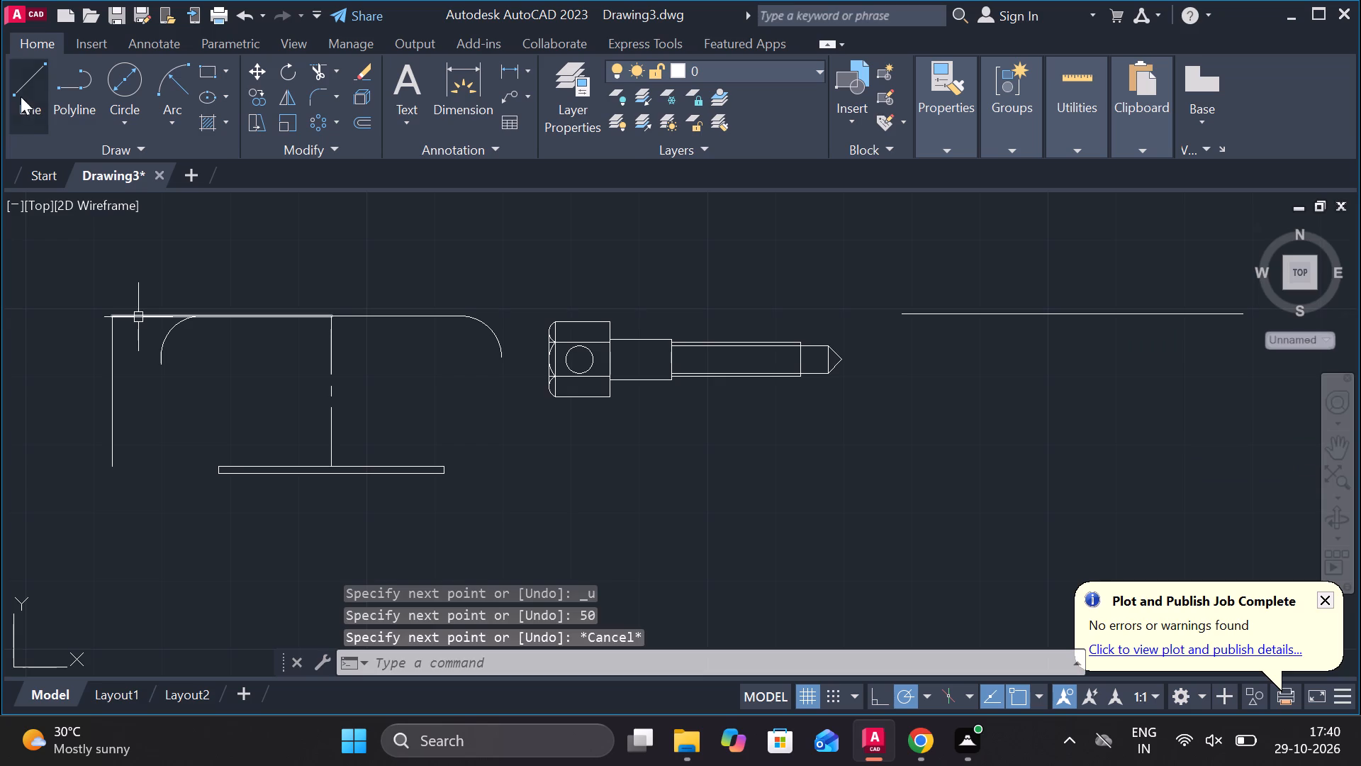
pyautogui.click(1068, 312)
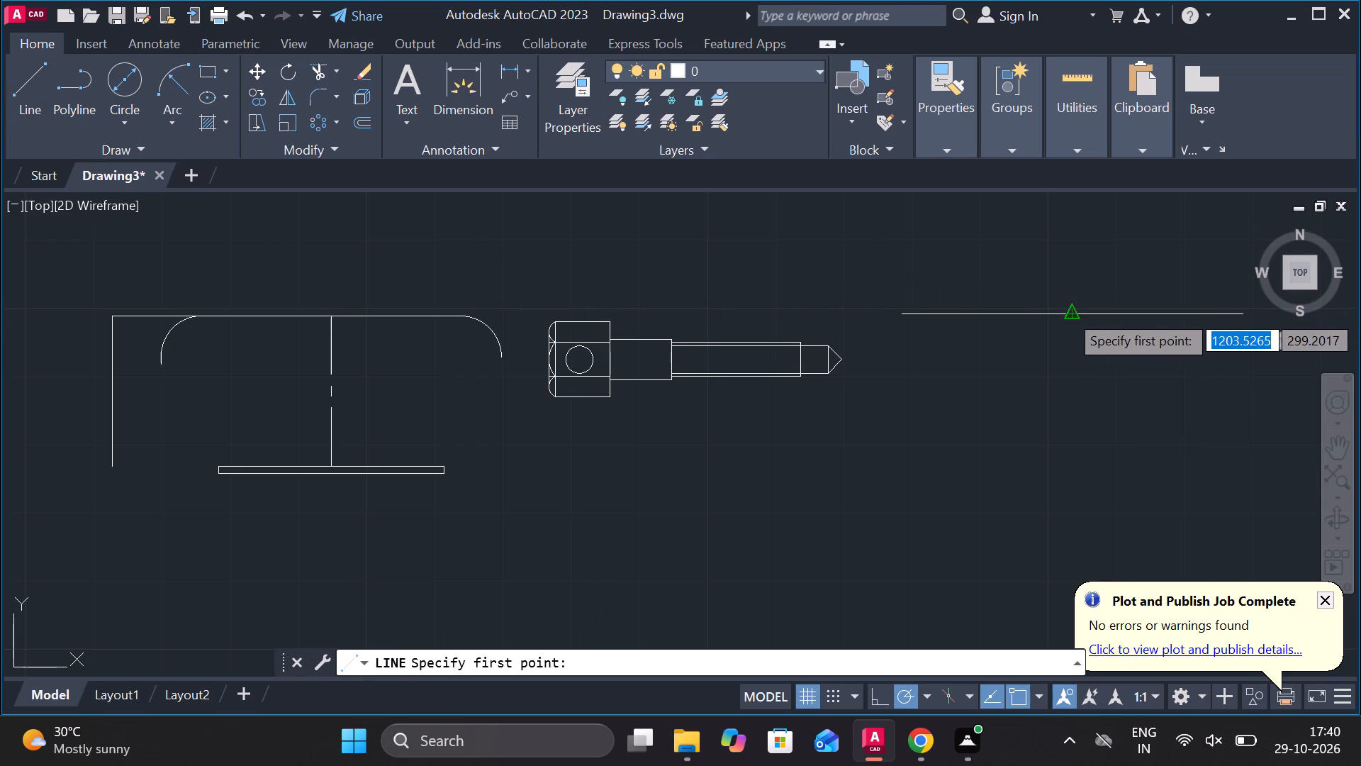
pyautogui.write('22')
pyautogui.press('Return')
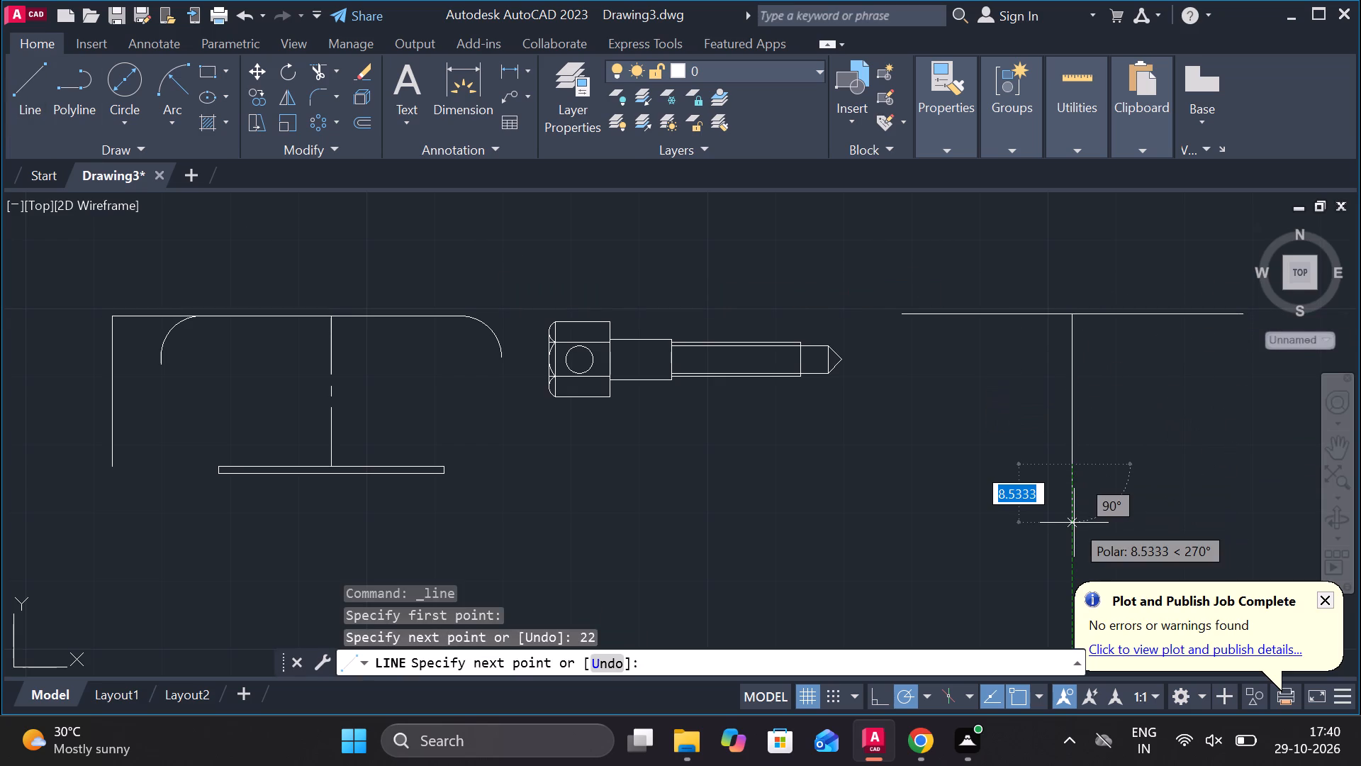
pyautogui.press('Escape')
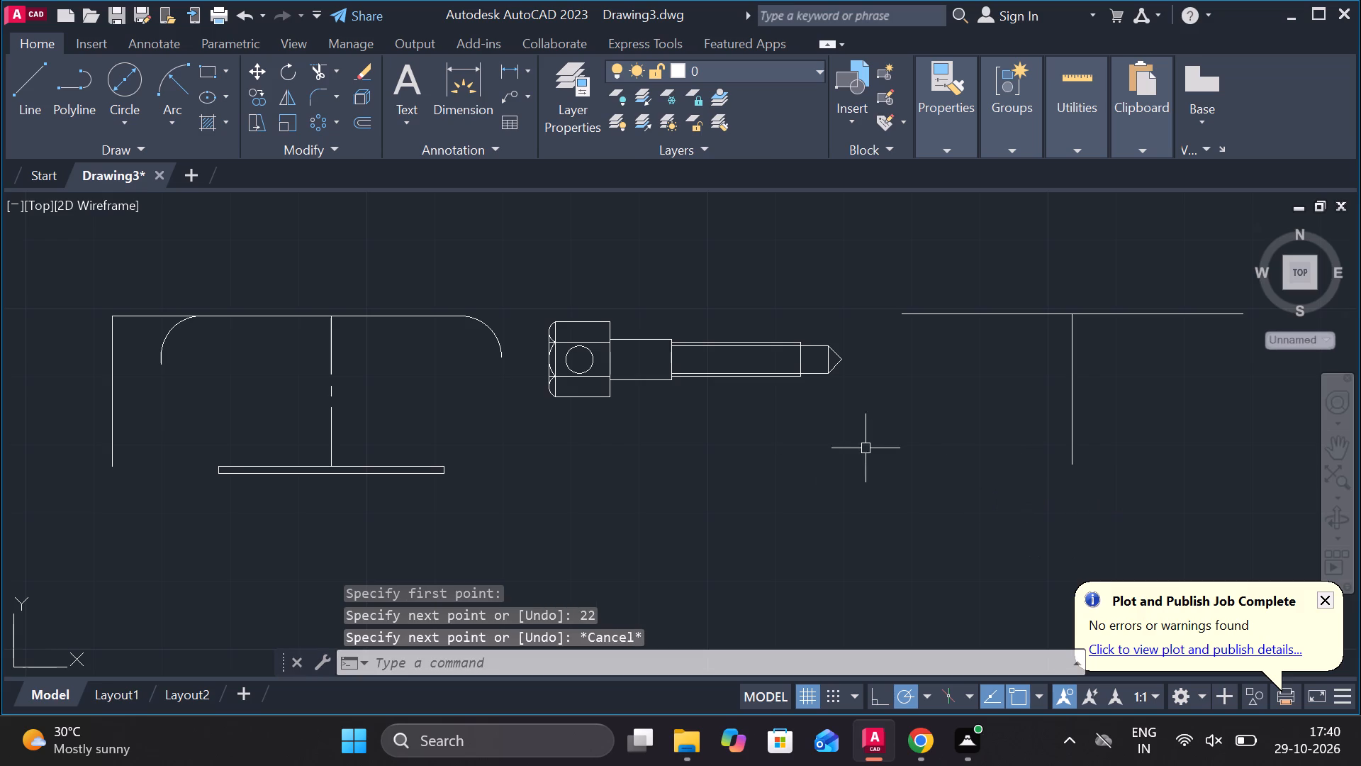
# Draw a separate 33-unit horizontal line below the vertical line.
pyautogui.click(21, 77)
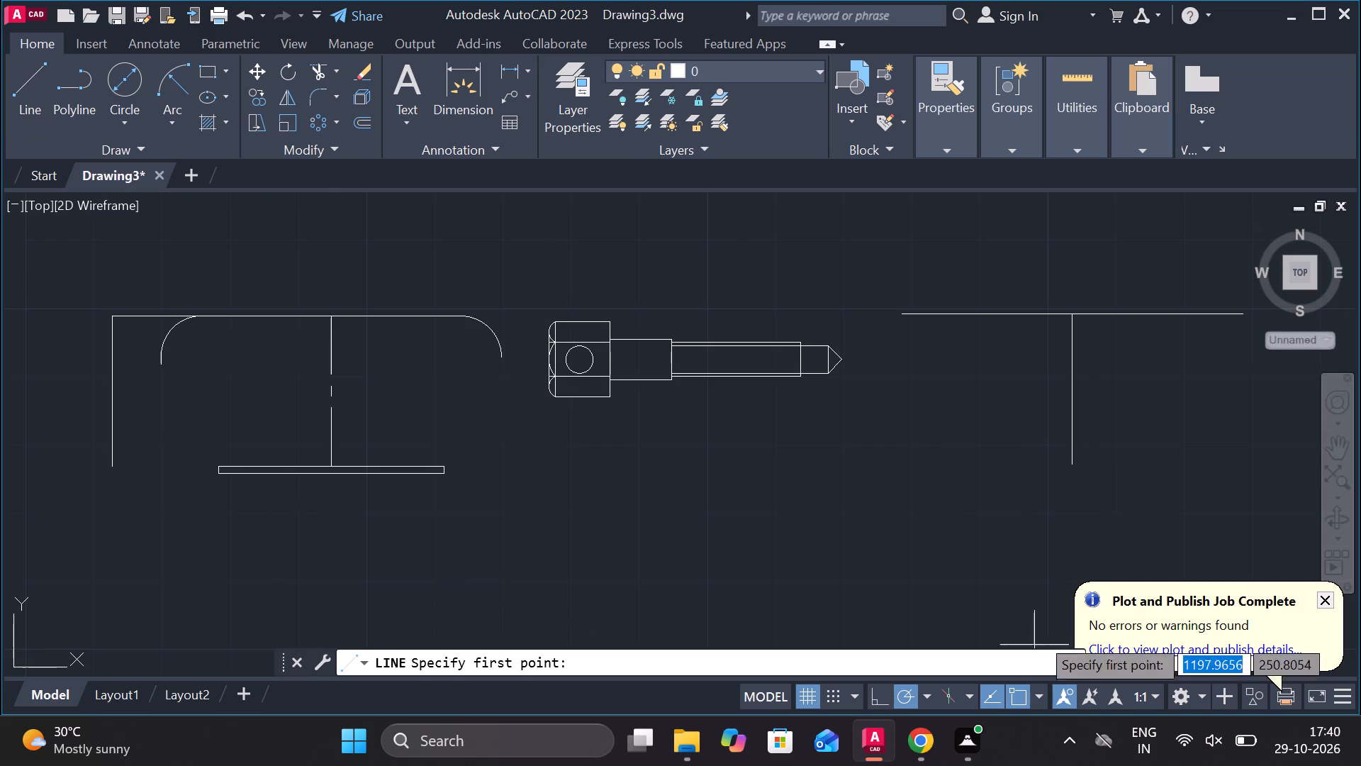
pyautogui.click(917, 526)
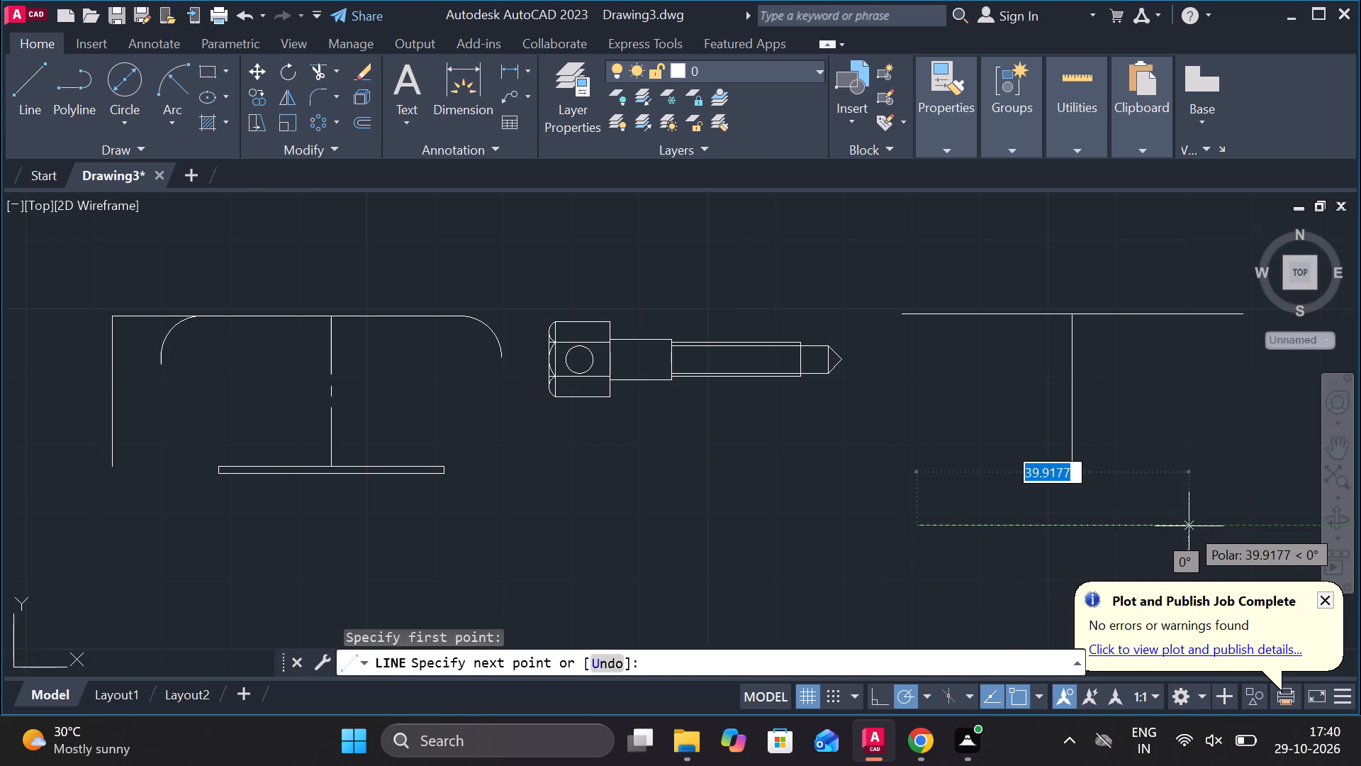
pyautogui.write('33')
pyautogui.press('Return')
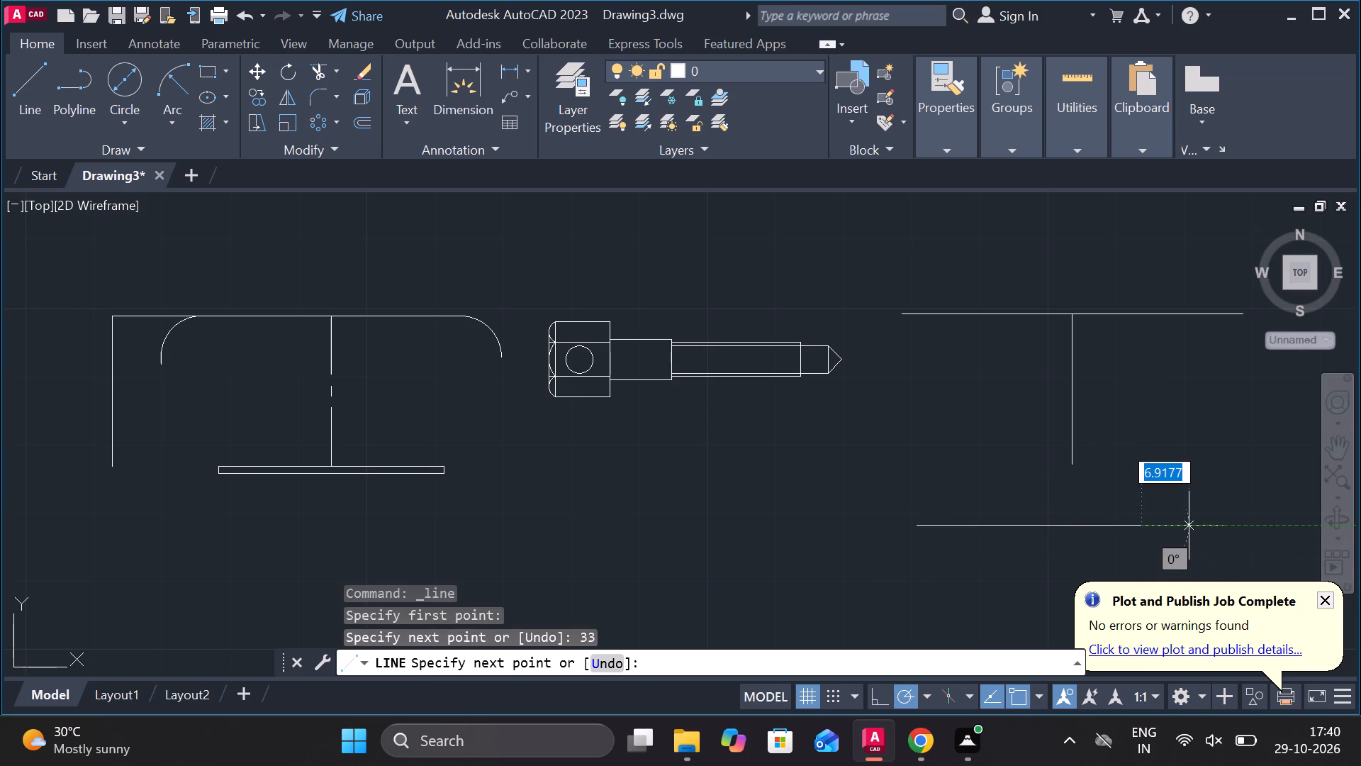
pyautogui.press('Escape')
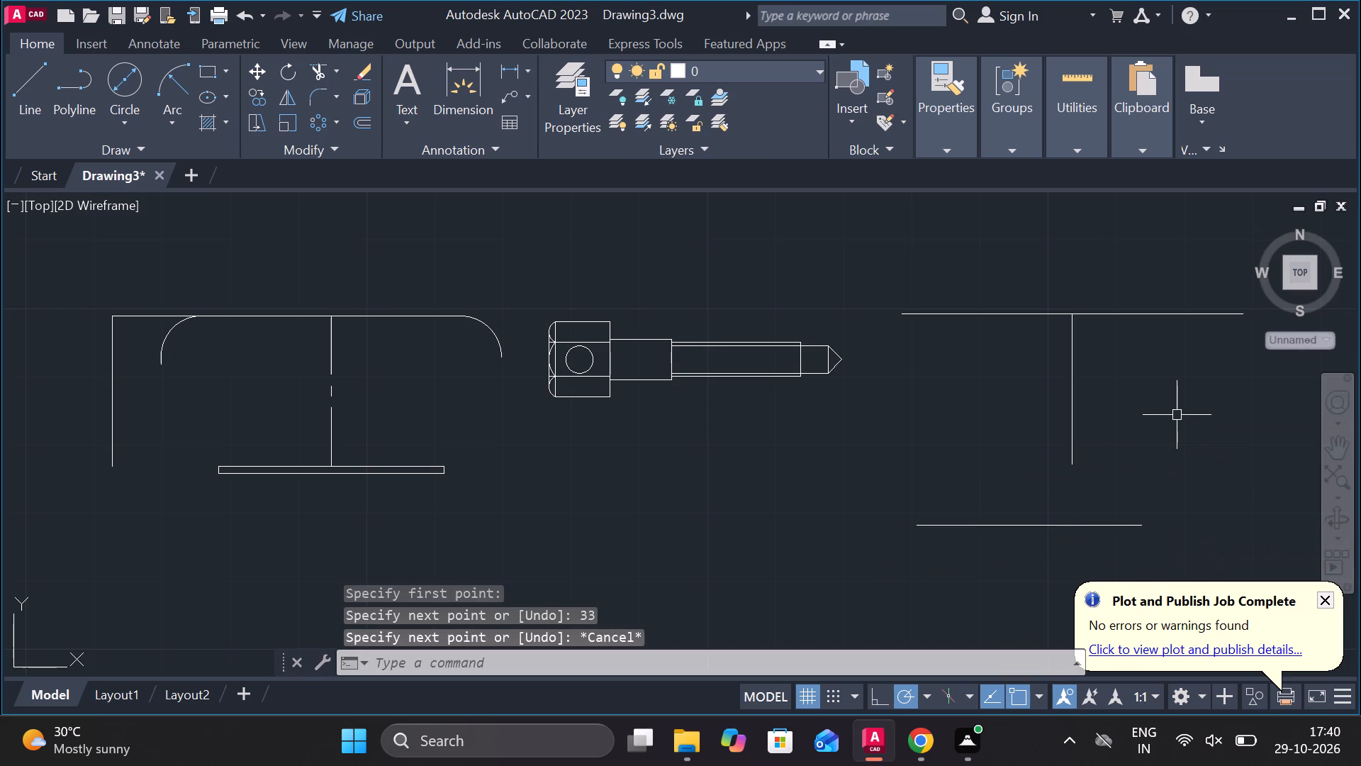
# Measure the vertical line's length with a linear dimension, without placing the dimension.
pyautogui.click(508, 77)
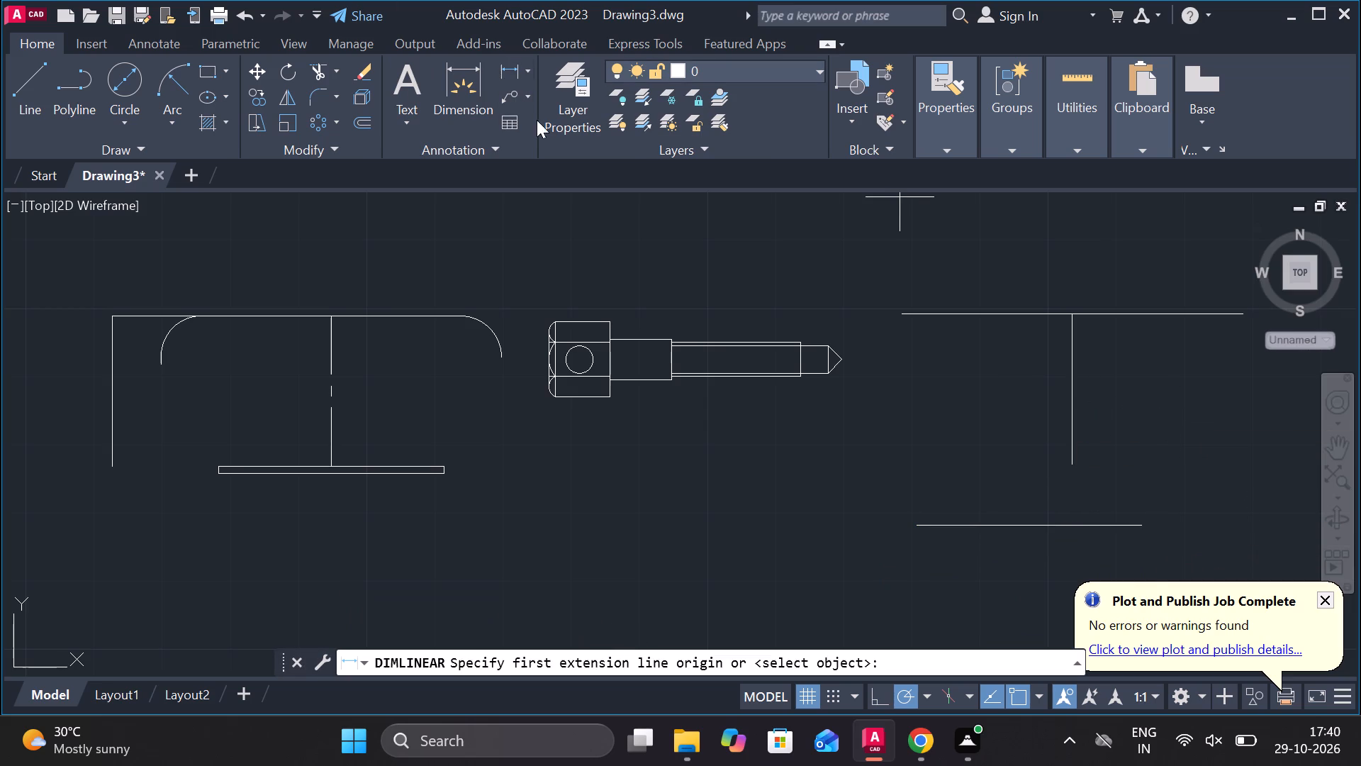
pyautogui.click(1065, 313)
pyautogui.click(1074, 452)
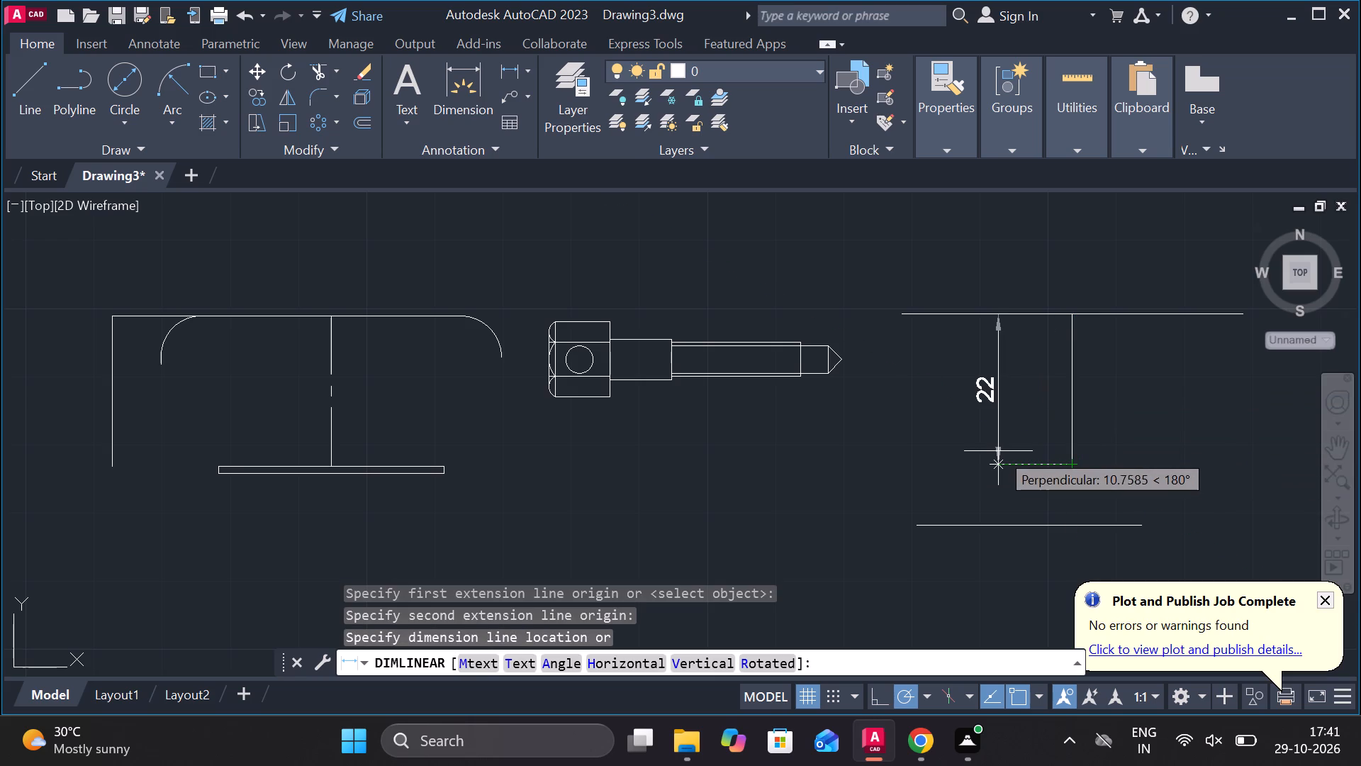
pyautogui.press('Escape')
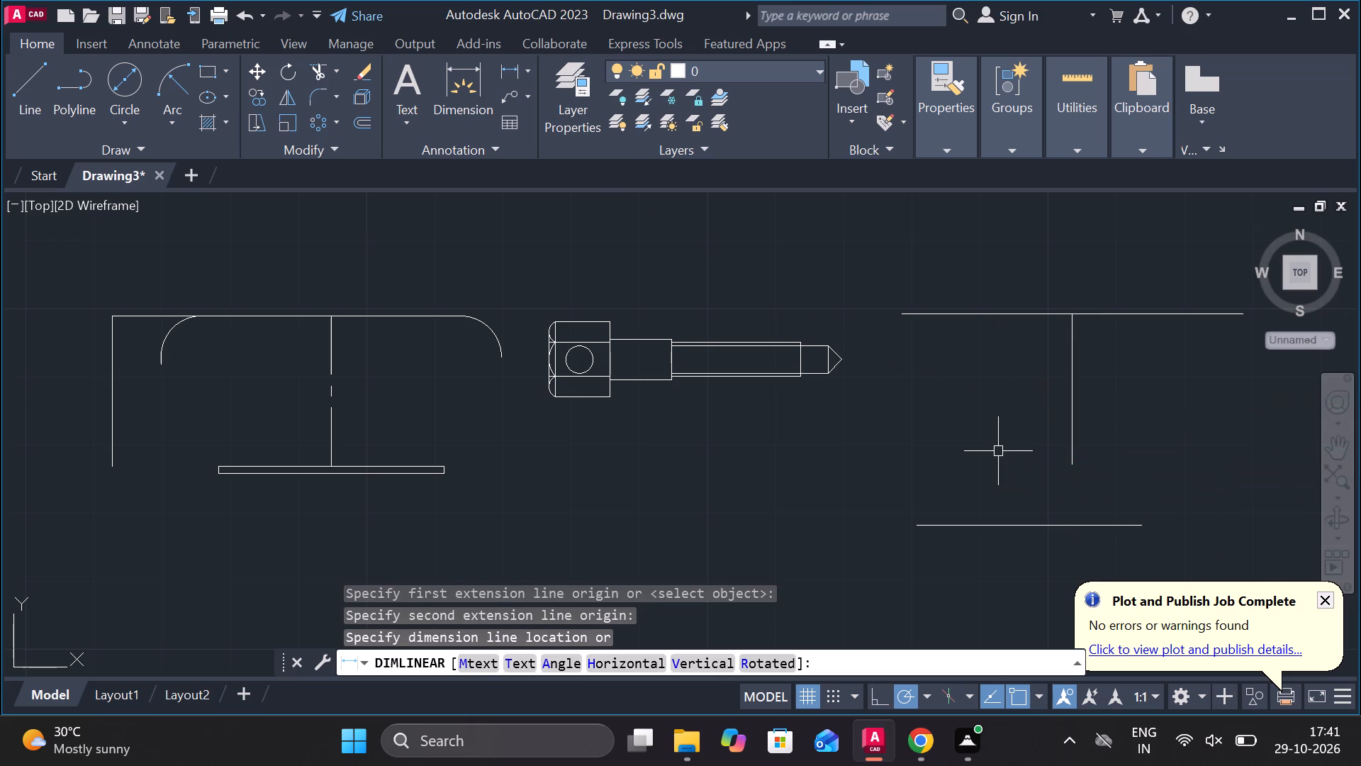
# Move the 33-unit line by its midpoint onto the lower end of the vertical line.
pyautogui.click(999, 524)
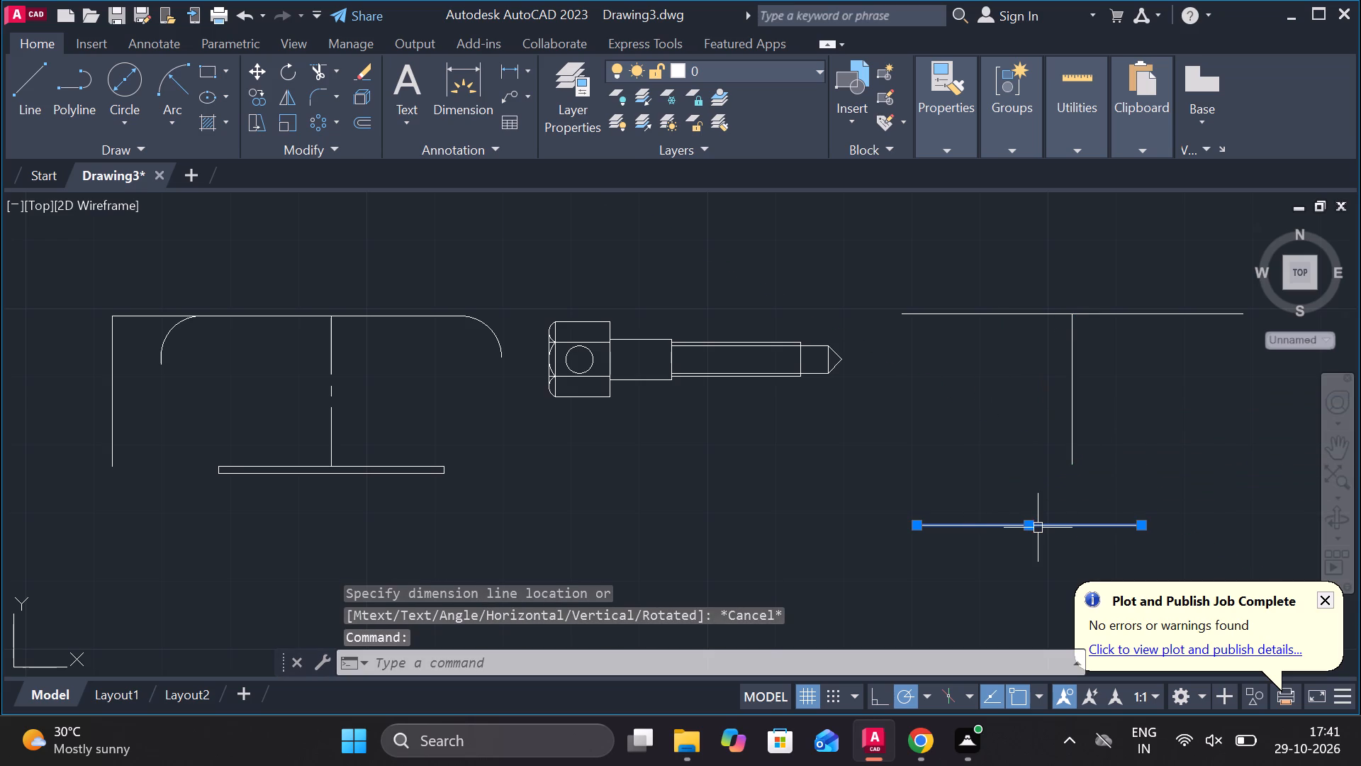
pyautogui.click(1026, 528)
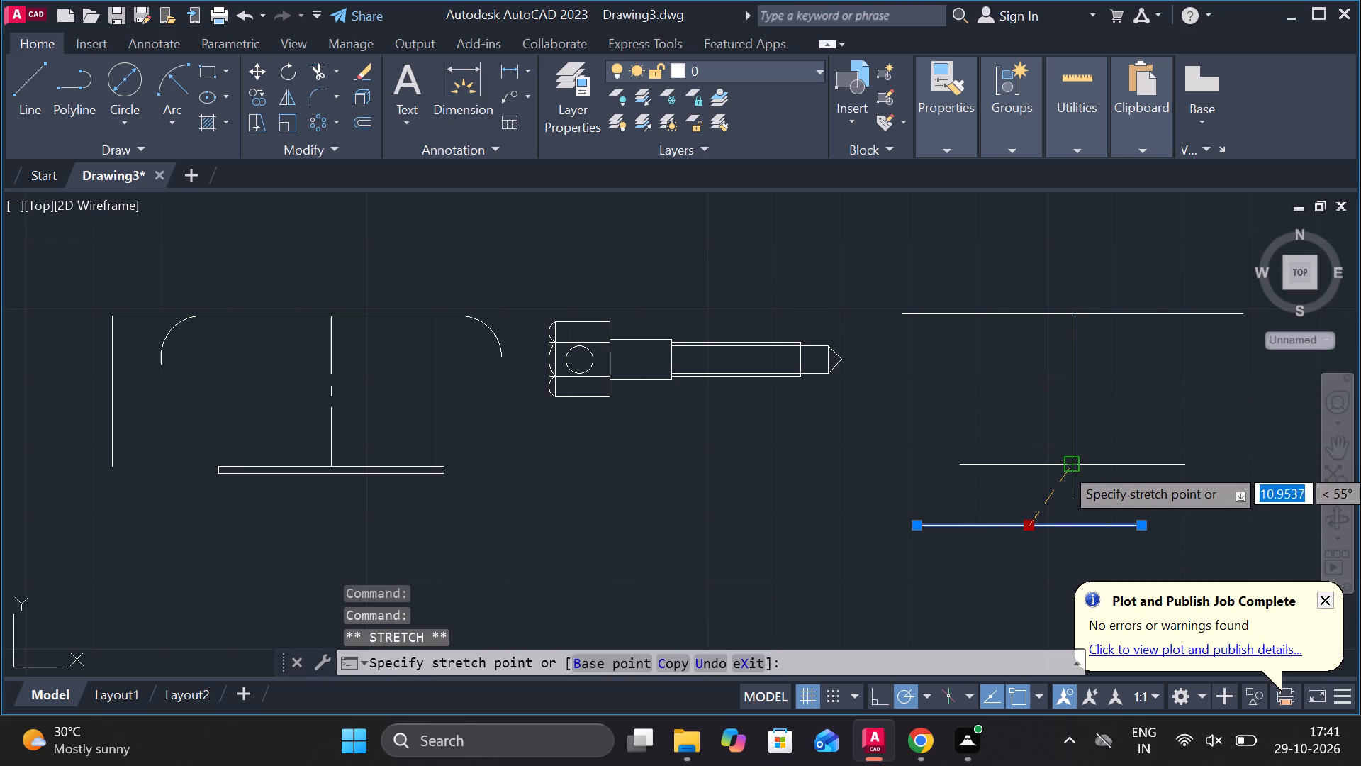
pyautogui.click(1072, 465)
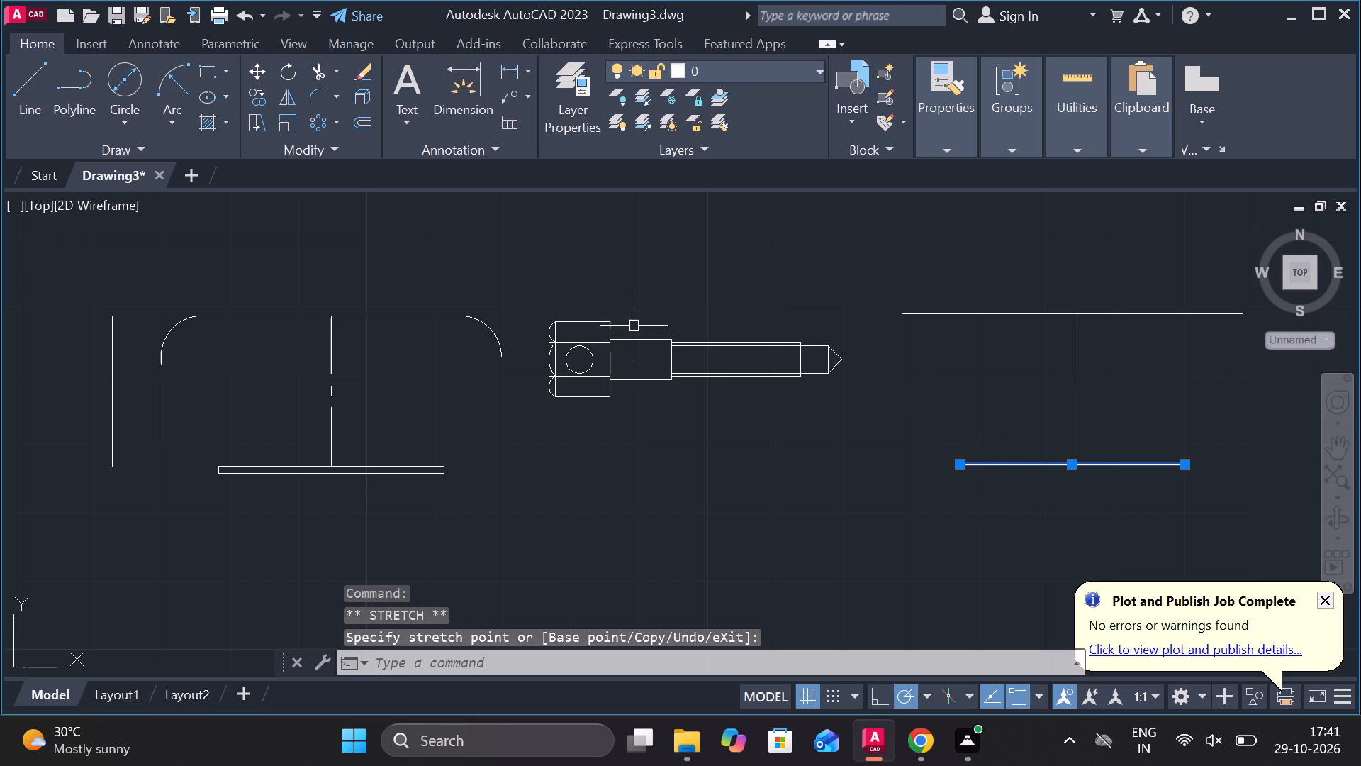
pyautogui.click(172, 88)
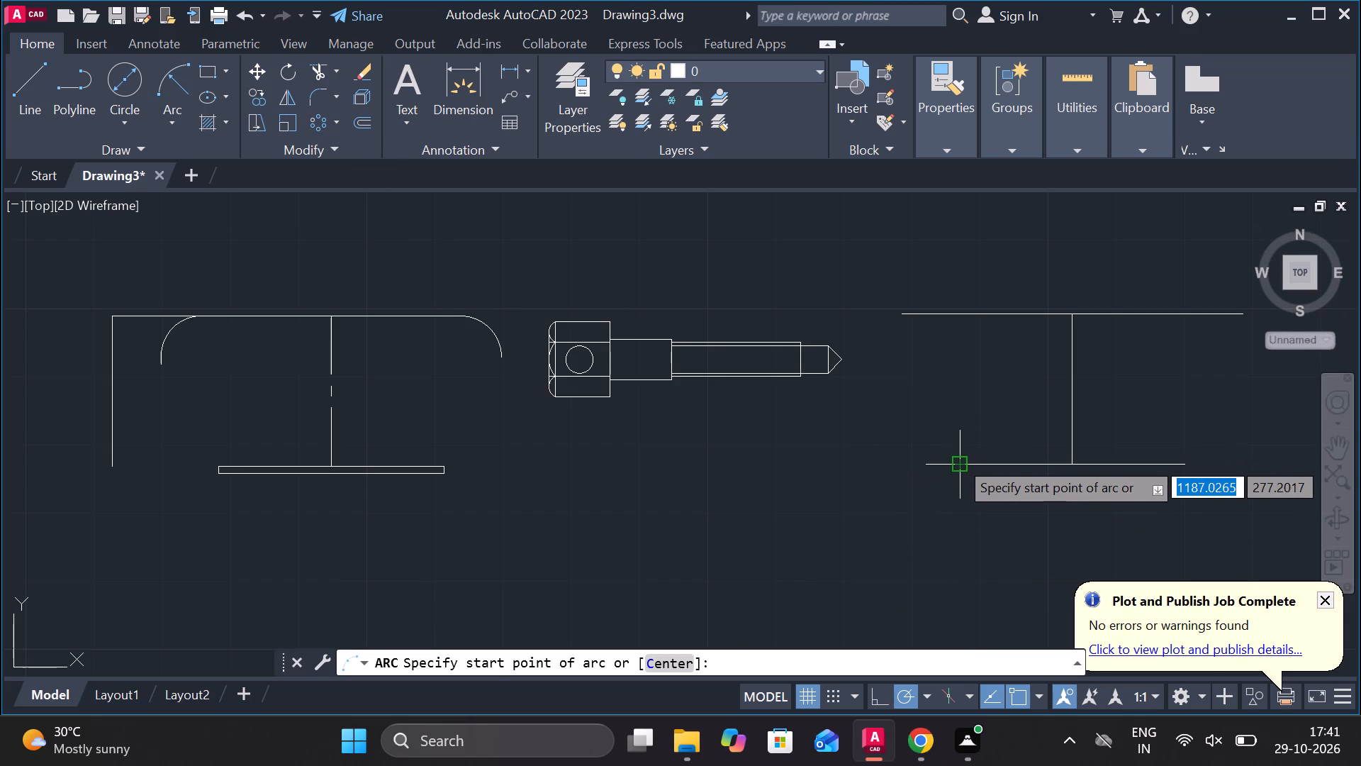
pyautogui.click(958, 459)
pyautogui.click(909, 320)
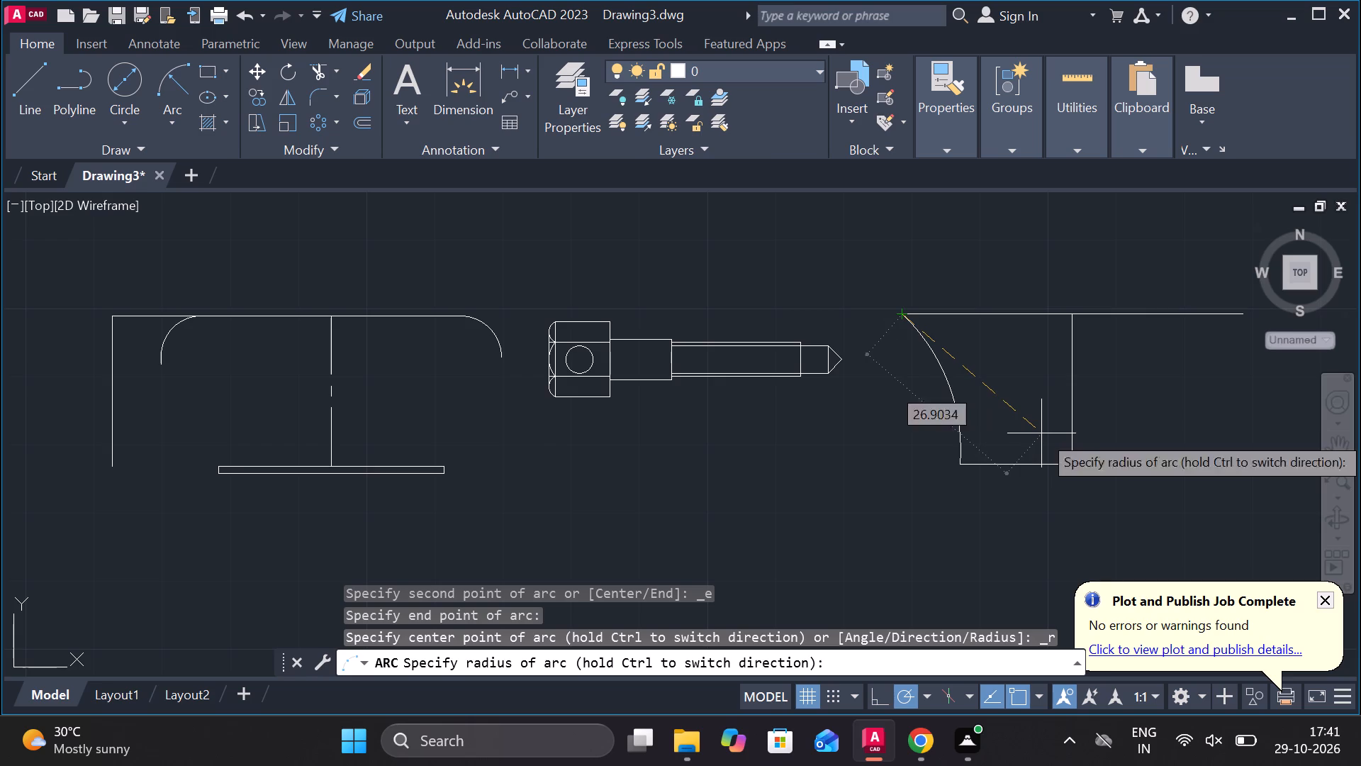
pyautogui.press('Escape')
# Draw an outward-bulging arc of radius 22 from the west end of the 50-unit top line to the west end of the base.
pyautogui.click(174, 87)
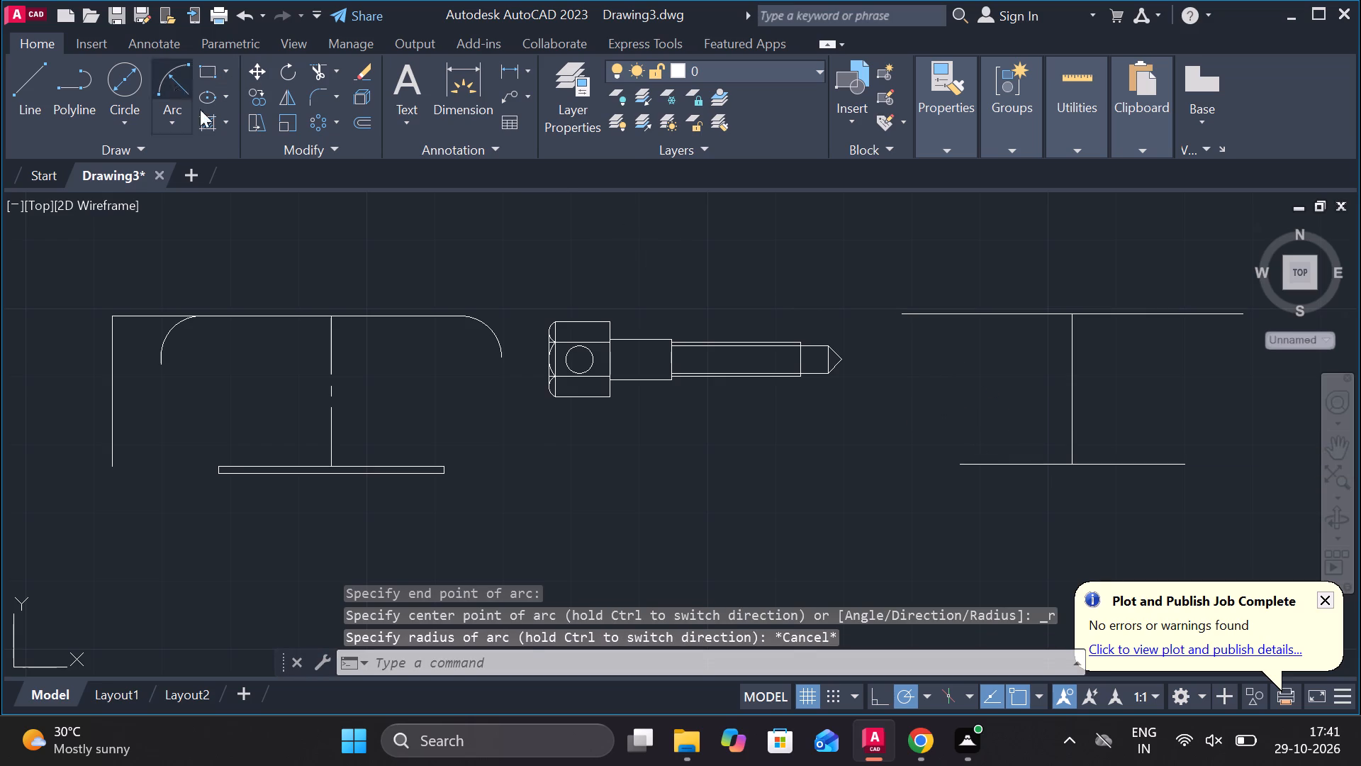
pyautogui.click(902, 316)
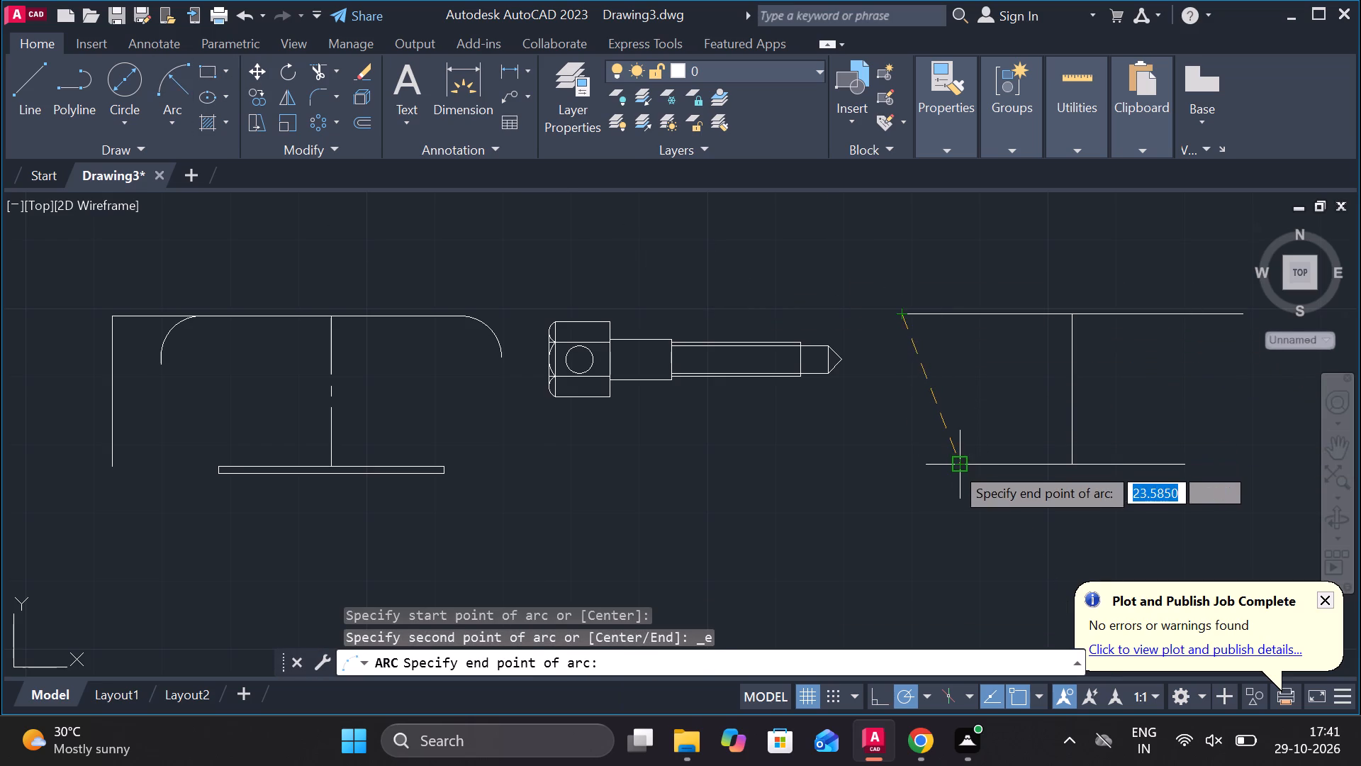
pyautogui.click(953, 465)
pyautogui.write('22')
pyautogui.press('Return')
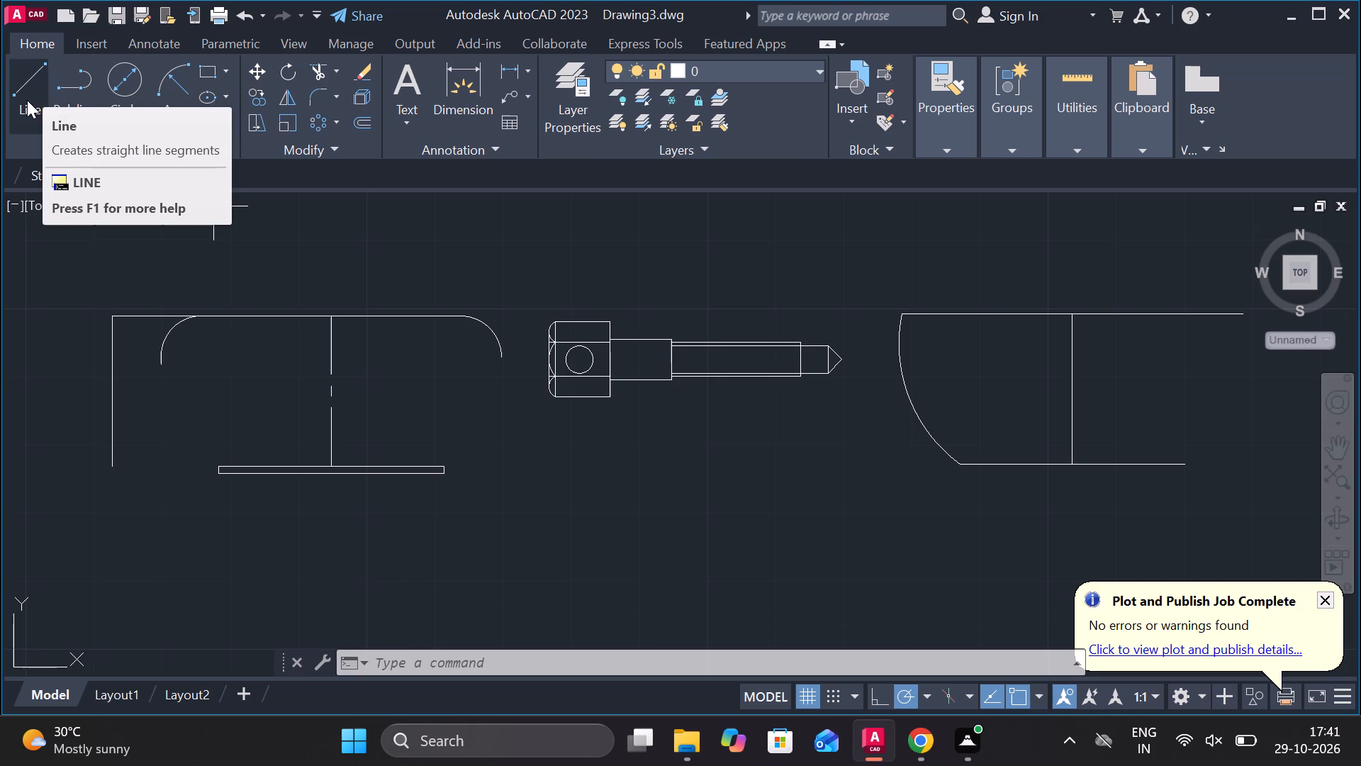
# Draw a matching arc of radius 22 from the east end of the base to the east end of the top line.
pyautogui.click(176, 91)
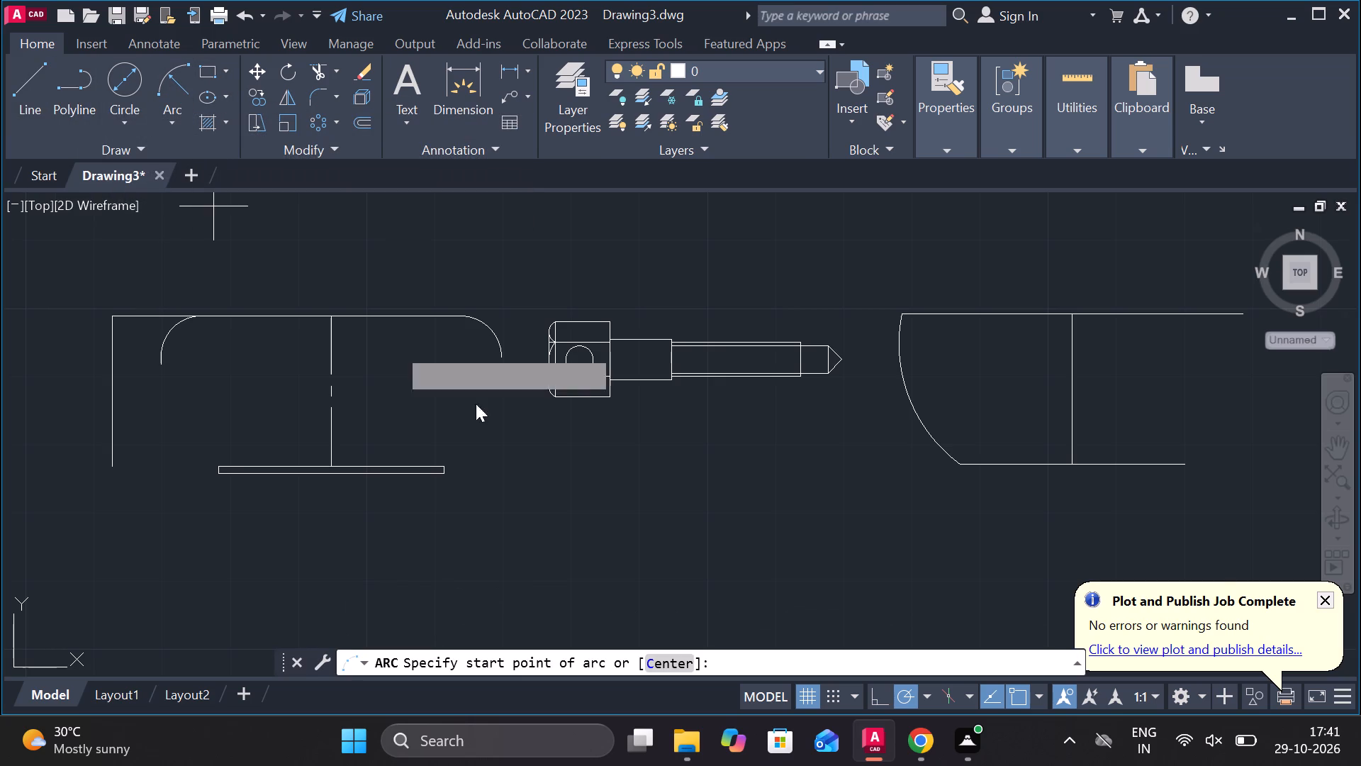
pyautogui.click(1183, 467)
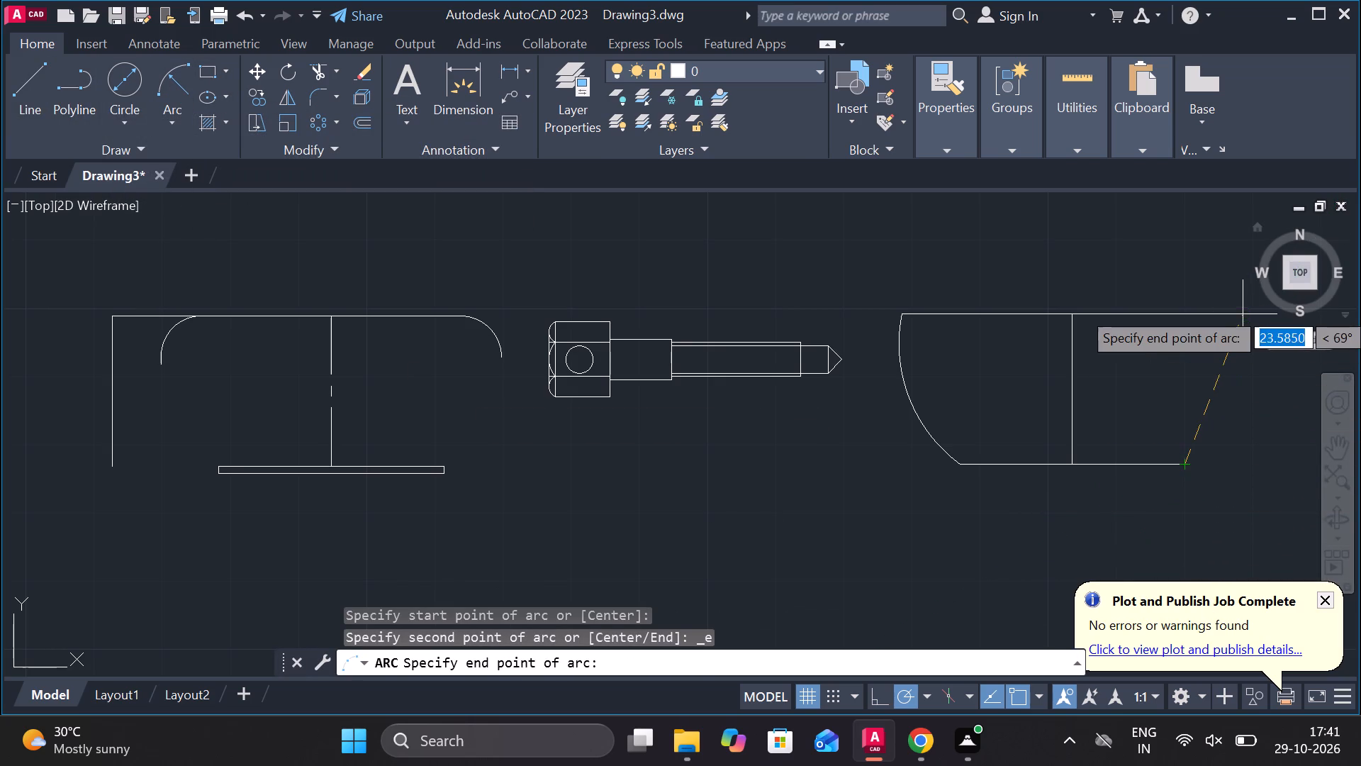
pyautogui.doubleClick(1245, 309)
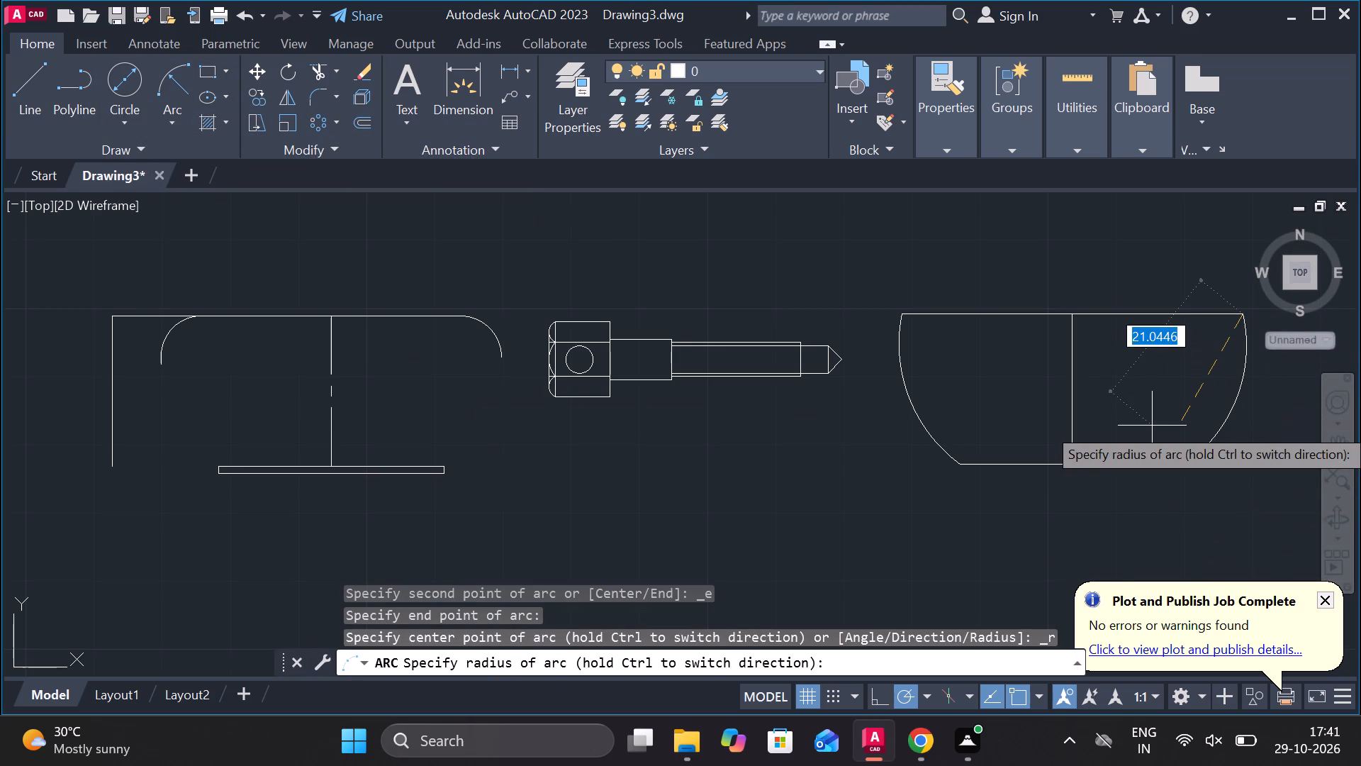
pyautogui.write('22')
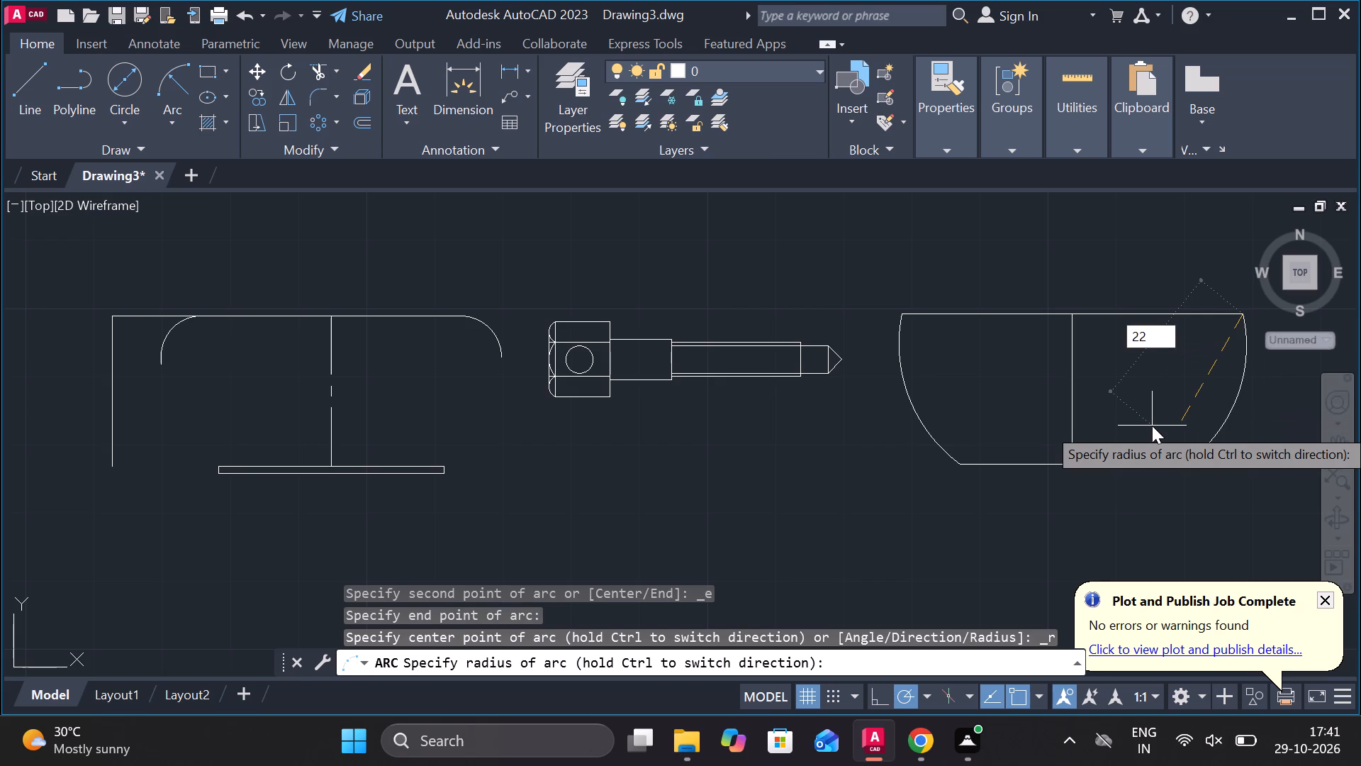
pyautogui.press('Return')
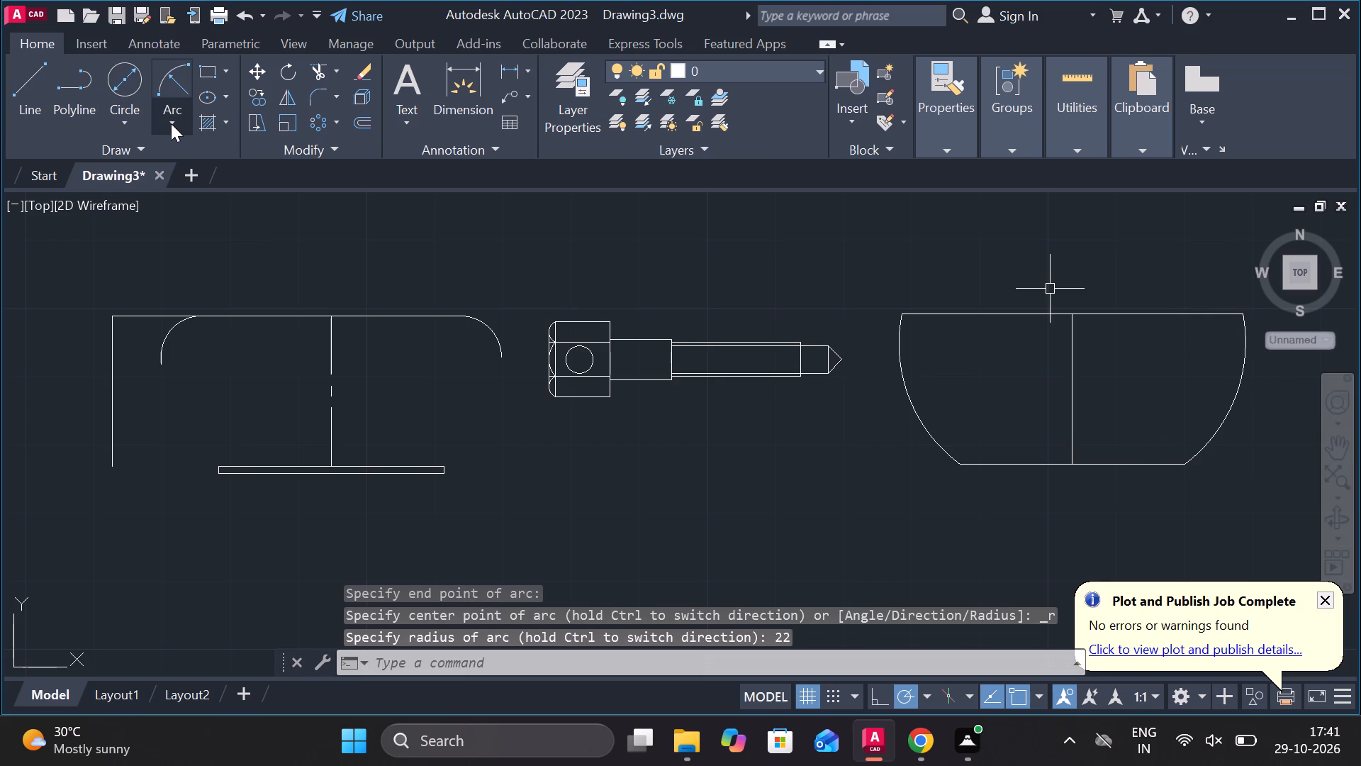
# Fillet the corner between the top line and the west side arc with radius 6.
pyautogui.click(306, 99)
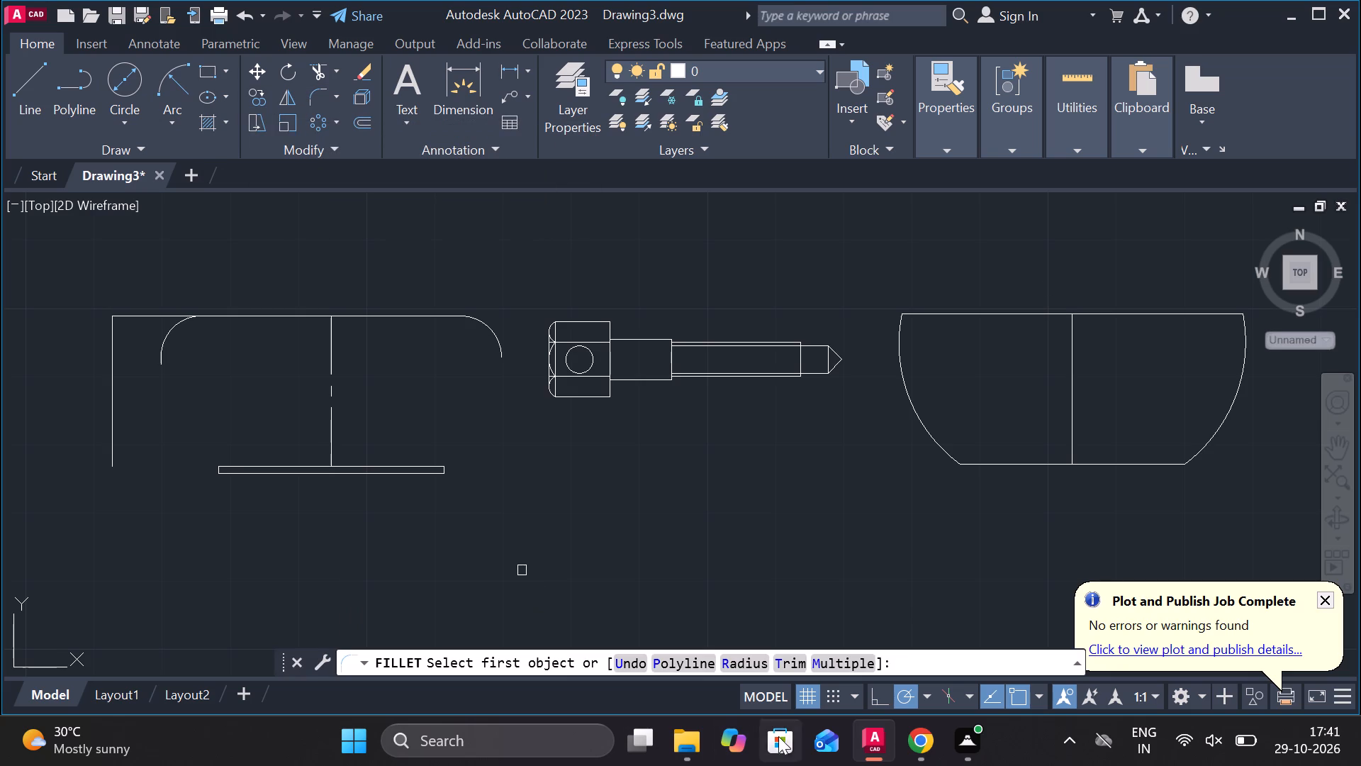
pyautogui.click(740, 660)
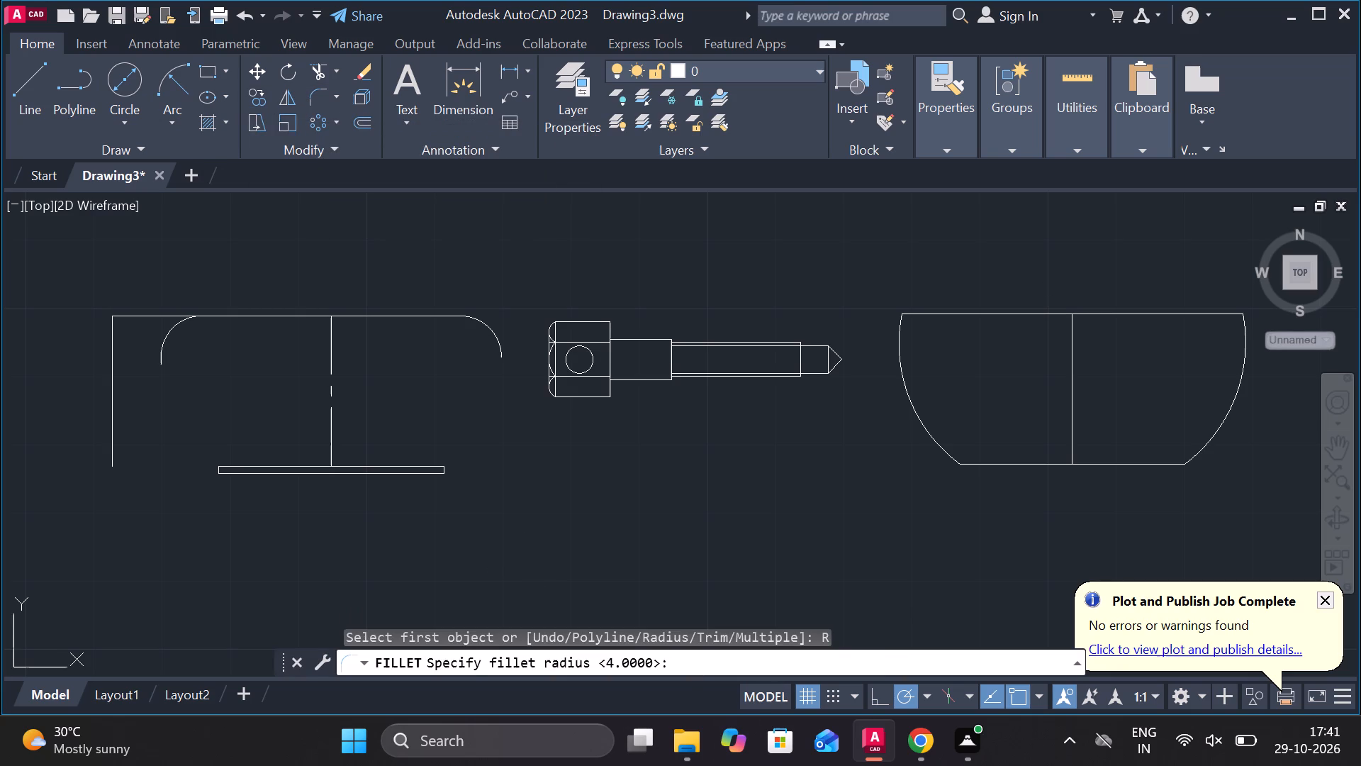
pyautogui.press('6')
pyautogui.press('Return')
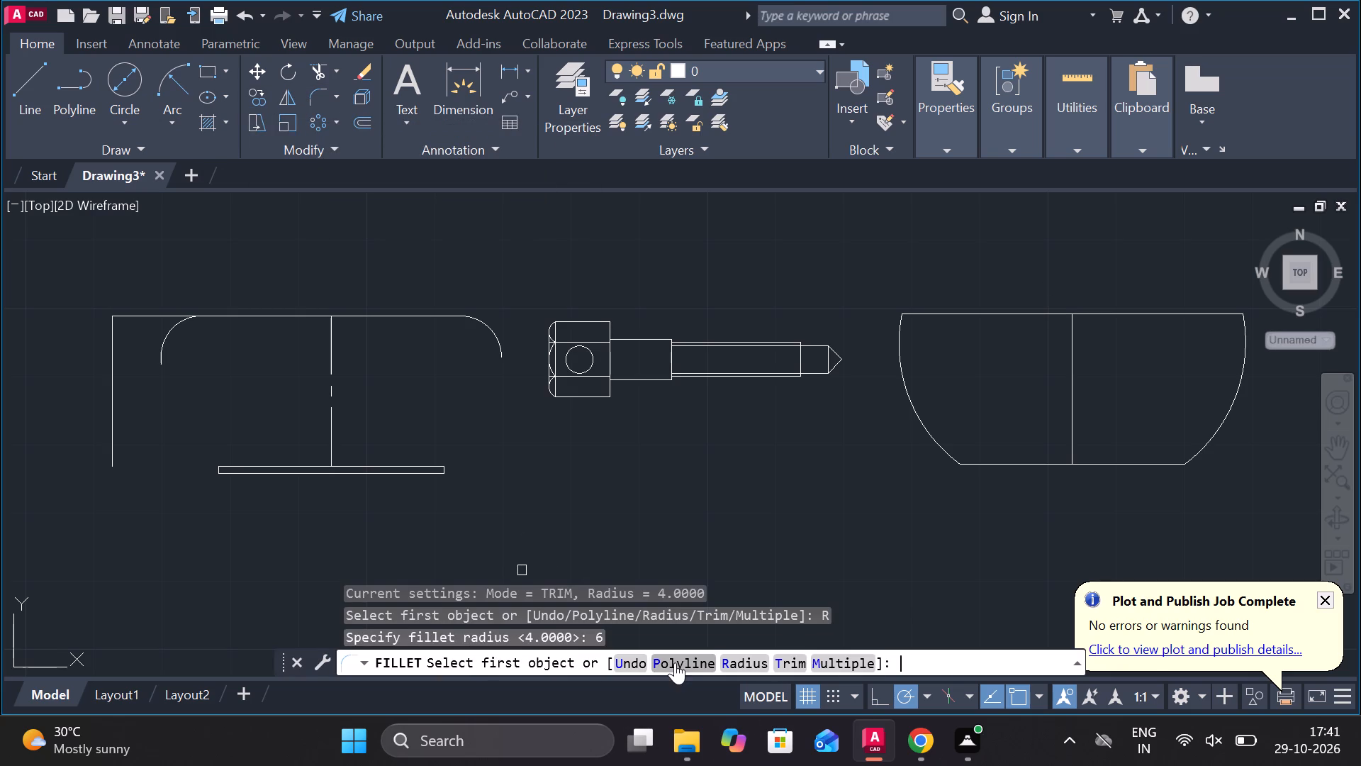
pyautogui.click(933, 314)
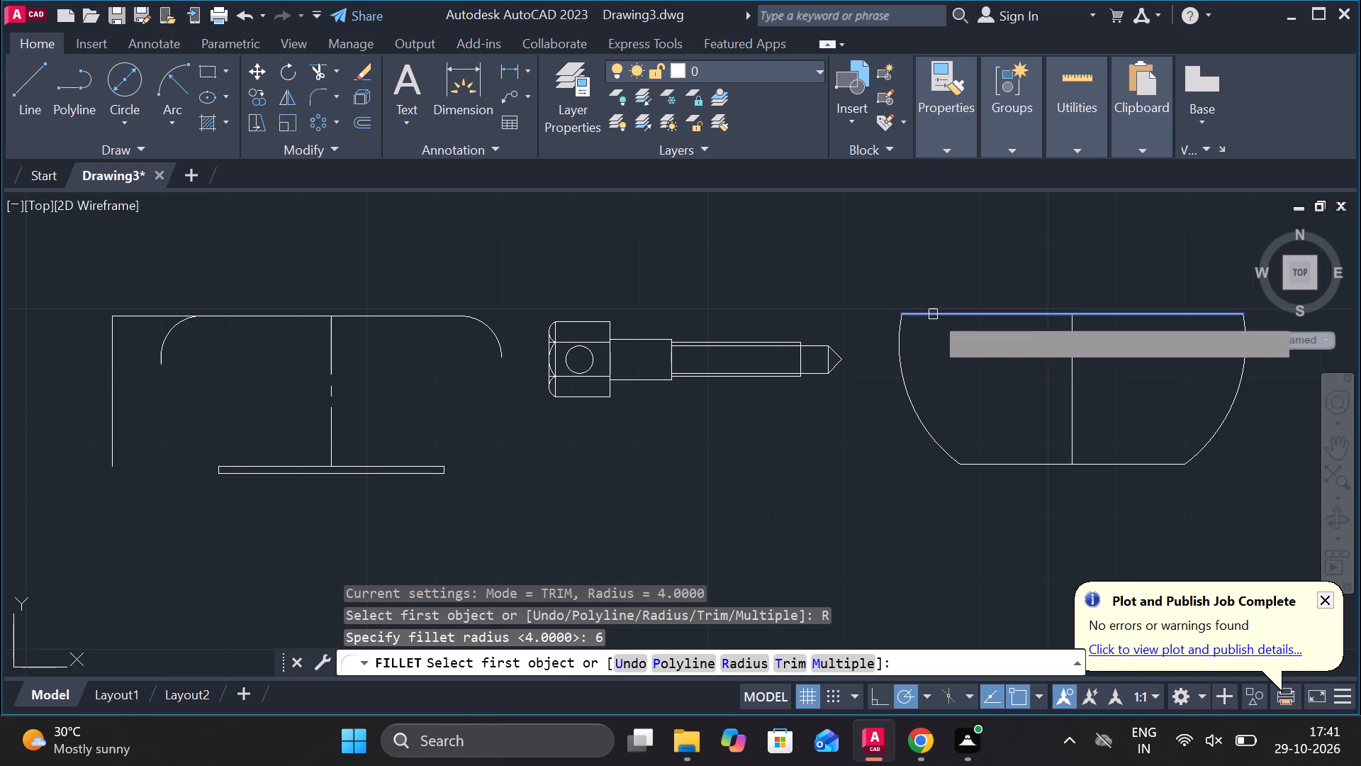
pyautogui.click(904, 341)
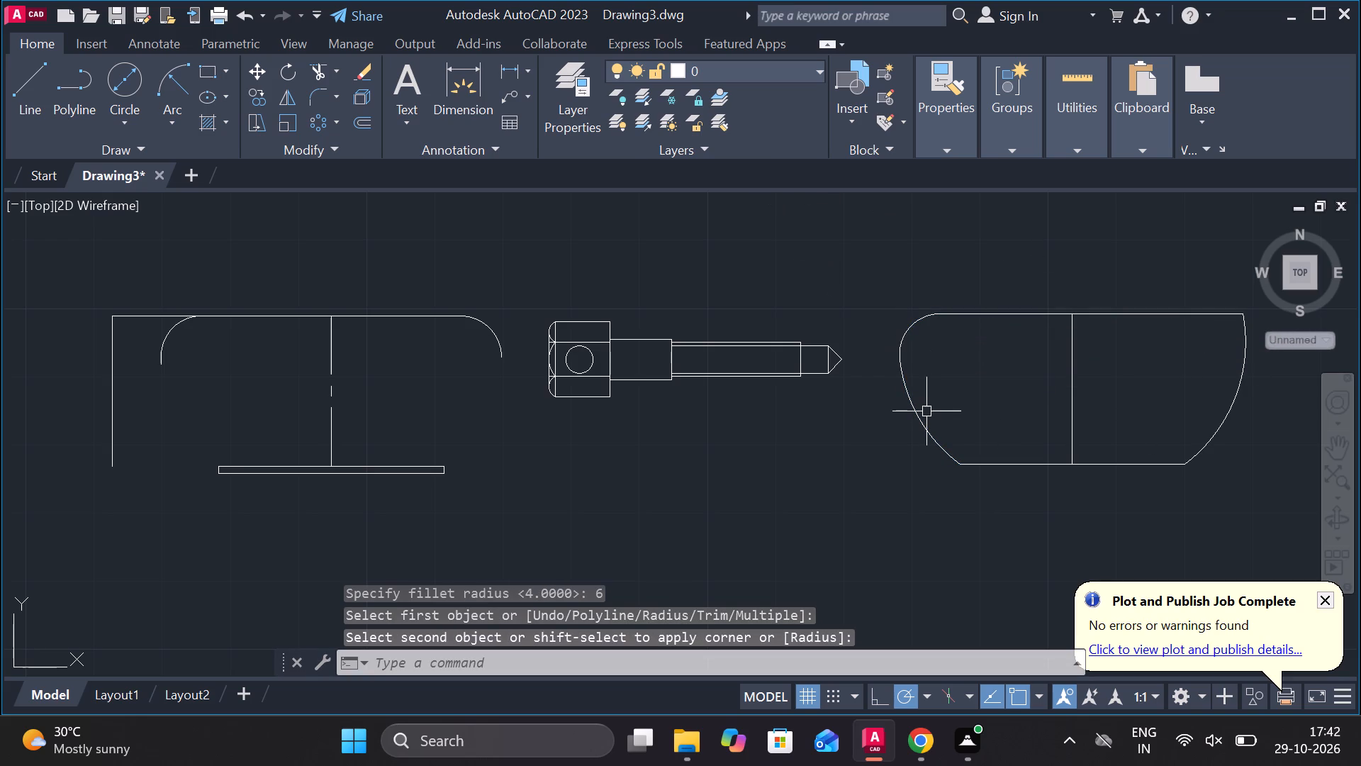
# Fillet the corner between the top line and the east side arc with the same radius of 6.
pyautogui.press('Tab')
pyautogui.click(1182, 315)
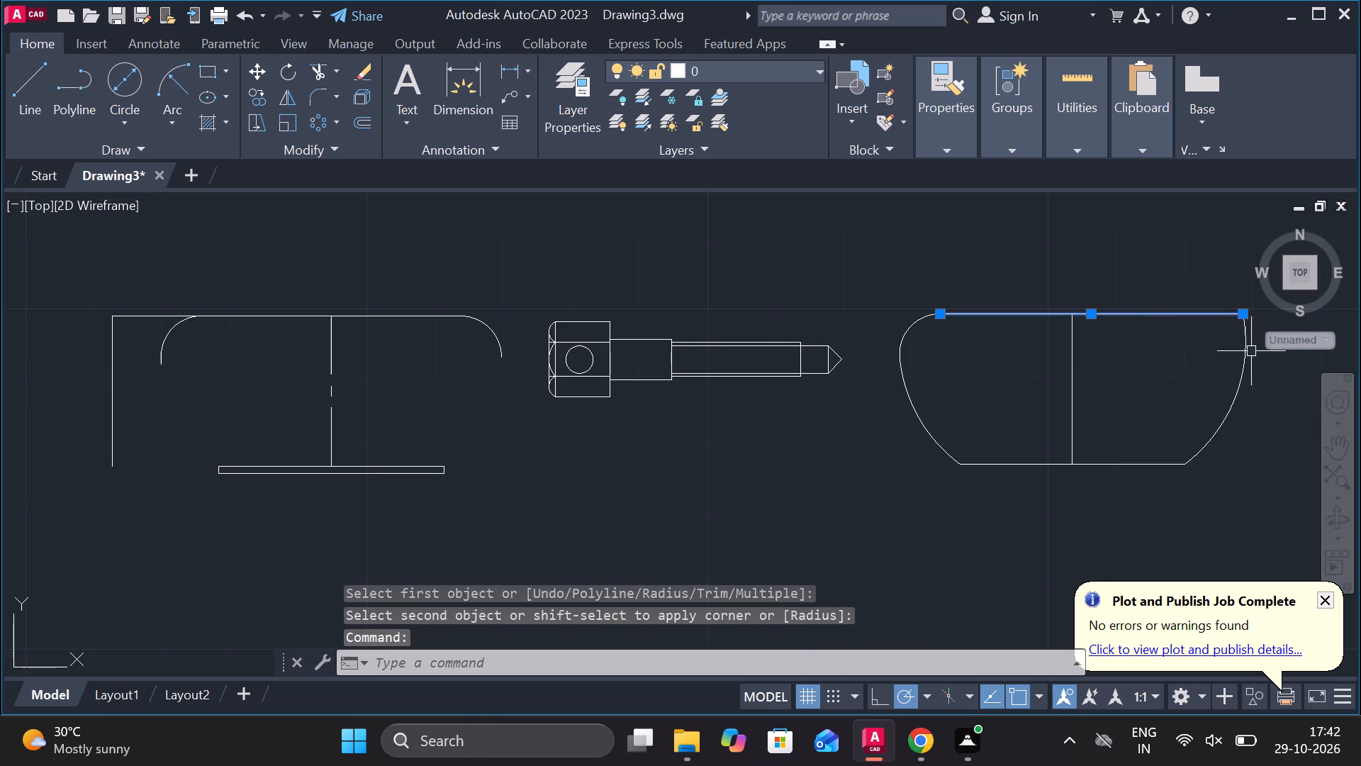
pyautogui.press('Escape')
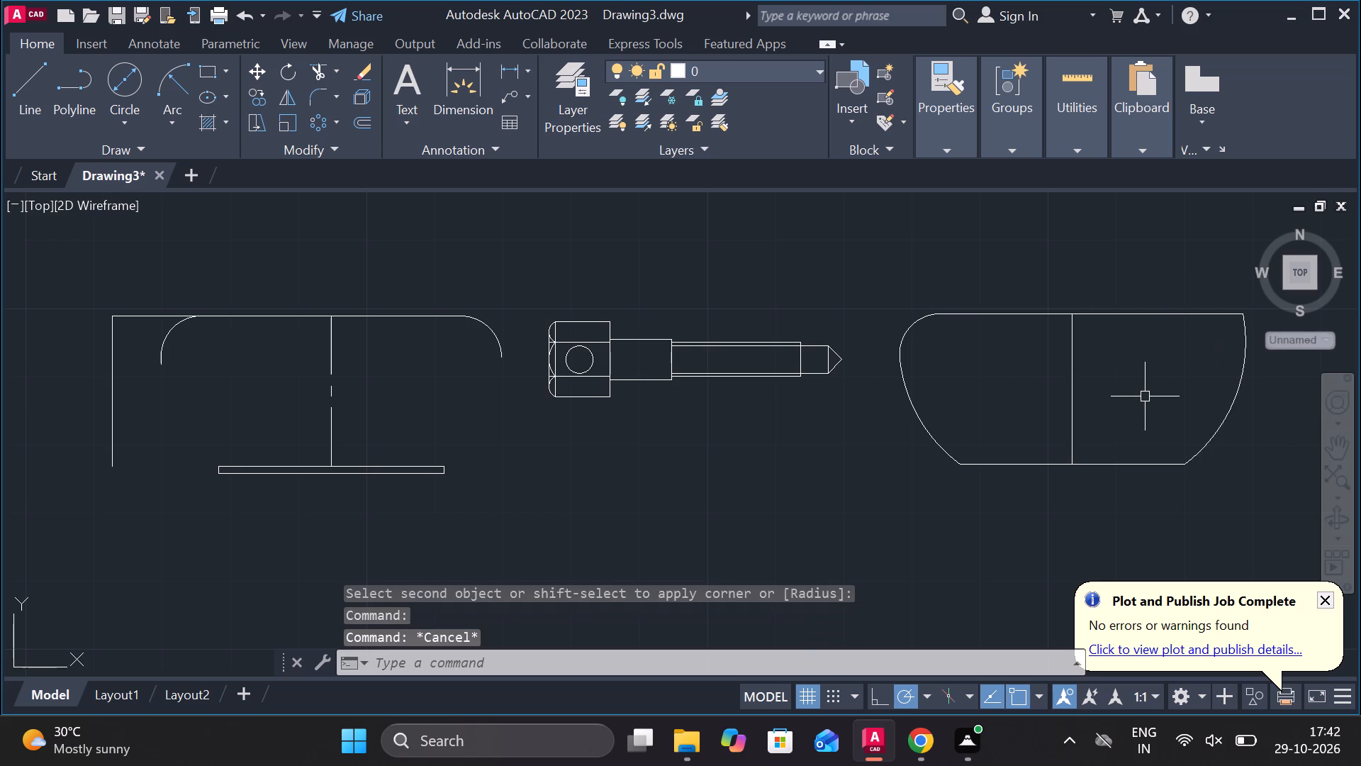
pyautogui.press('space')
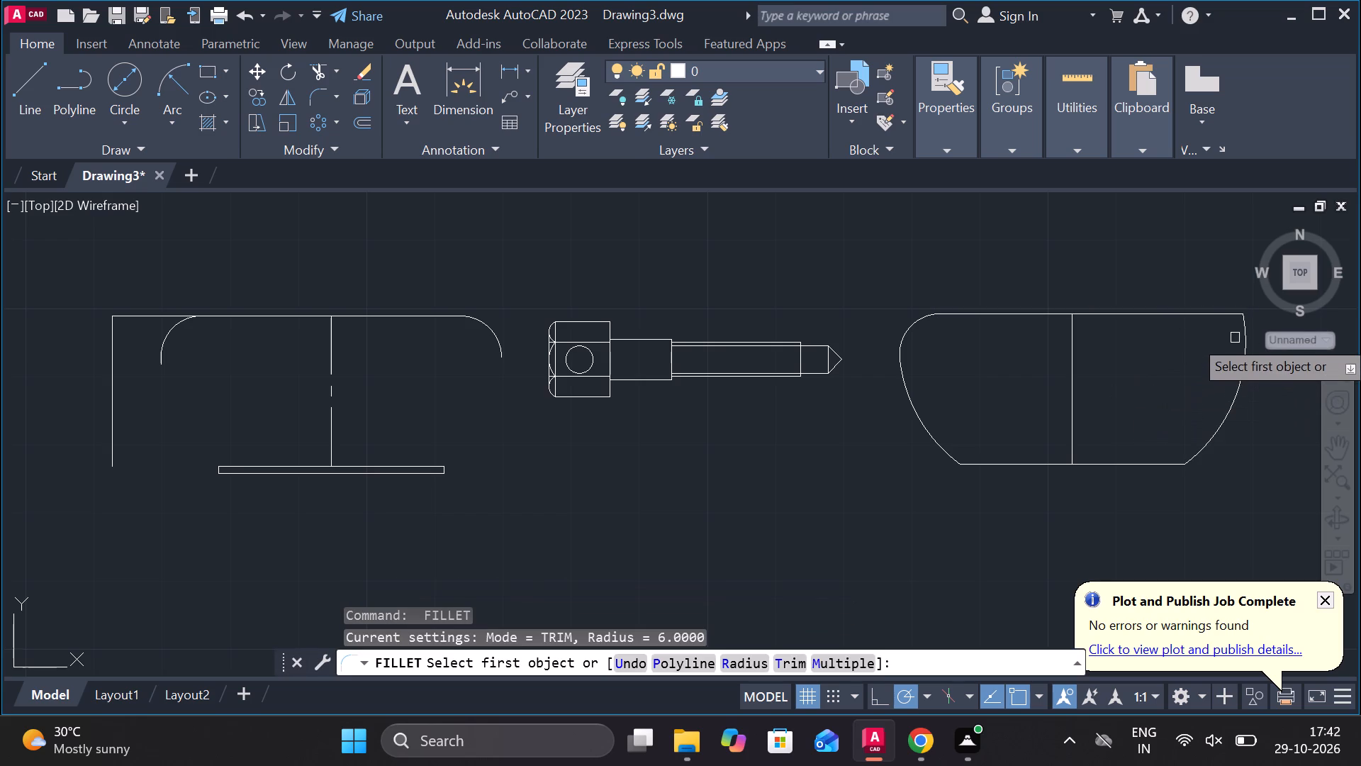
pyautogui.click(1202, 316)
pyautogui.click(1247, 362)
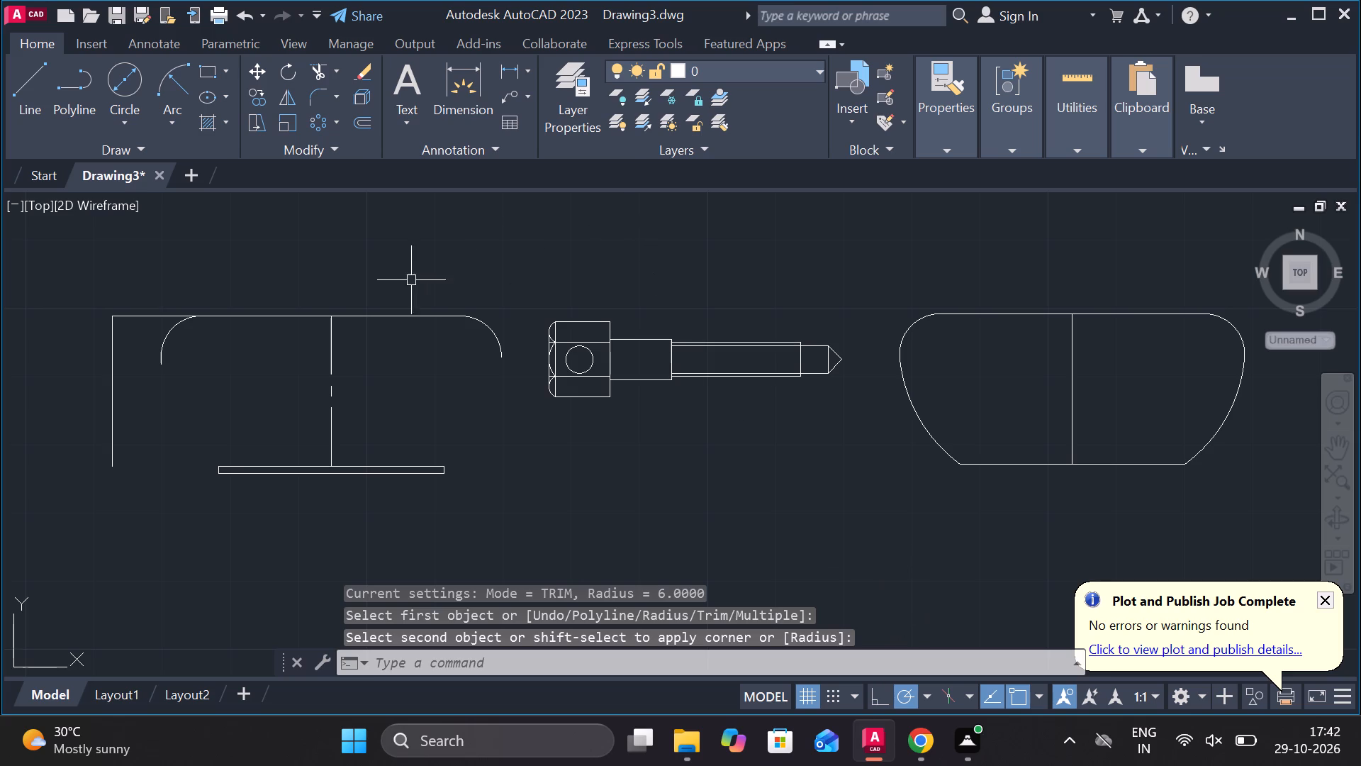
# Erase the entire old, incomplete outline west of the bolt.
pyautogui.moveTo(40, 272); pyautogui.dragTo(50, 287)
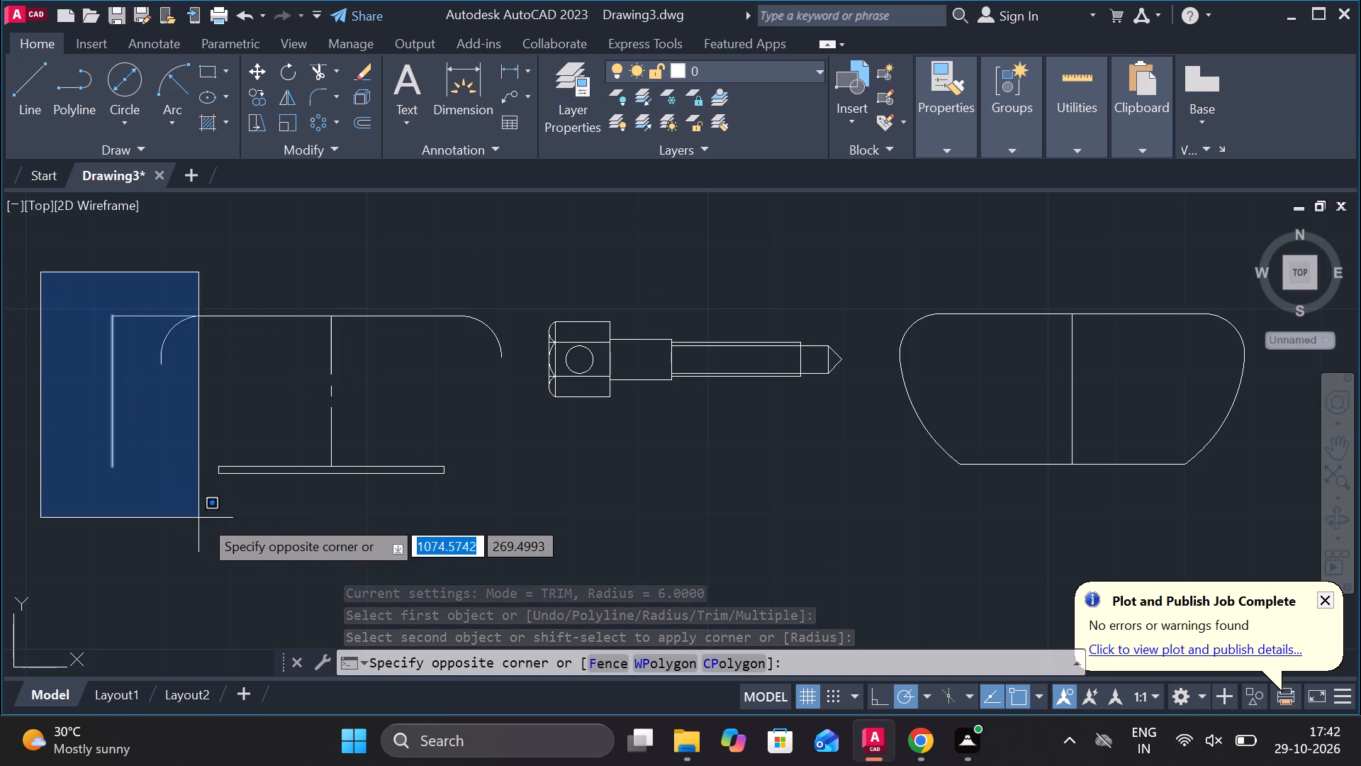
pyautogui.click(534, 509)
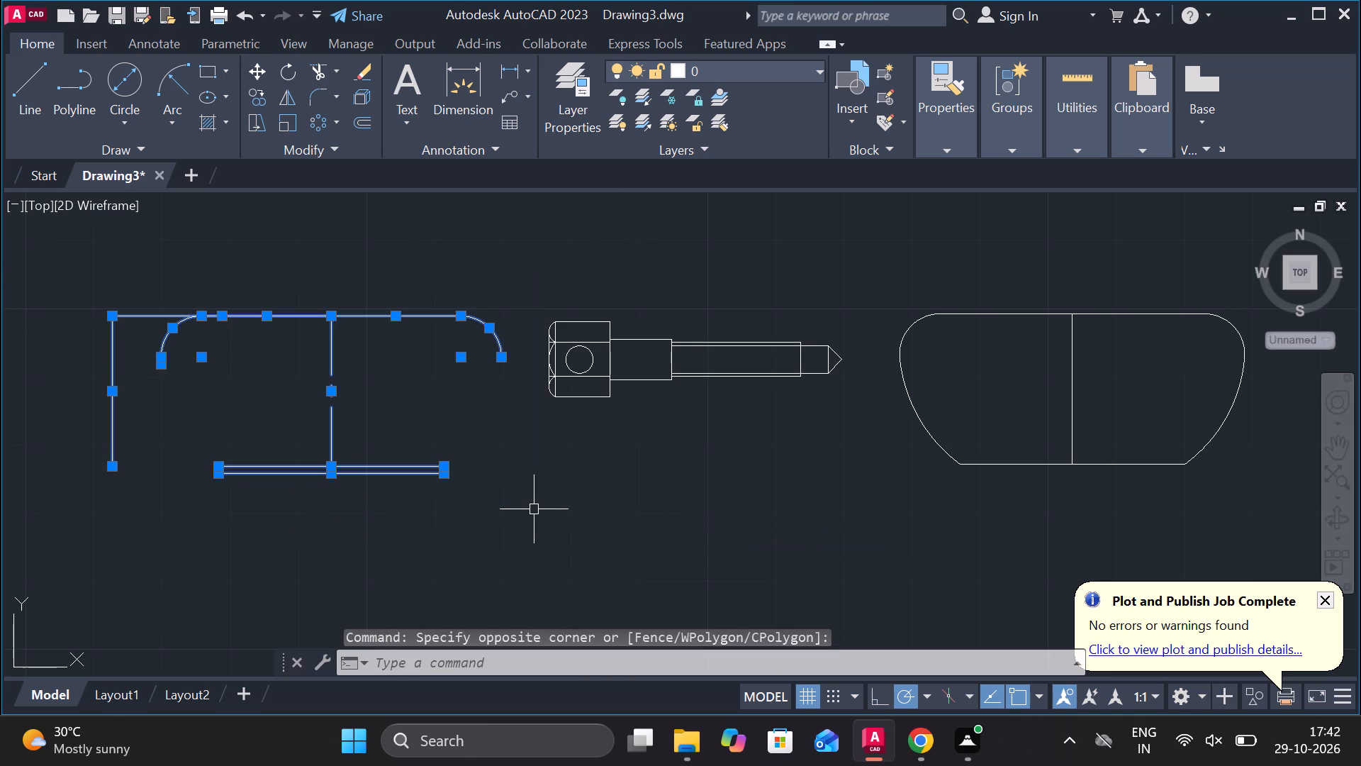
pyautogui.press('Delete')
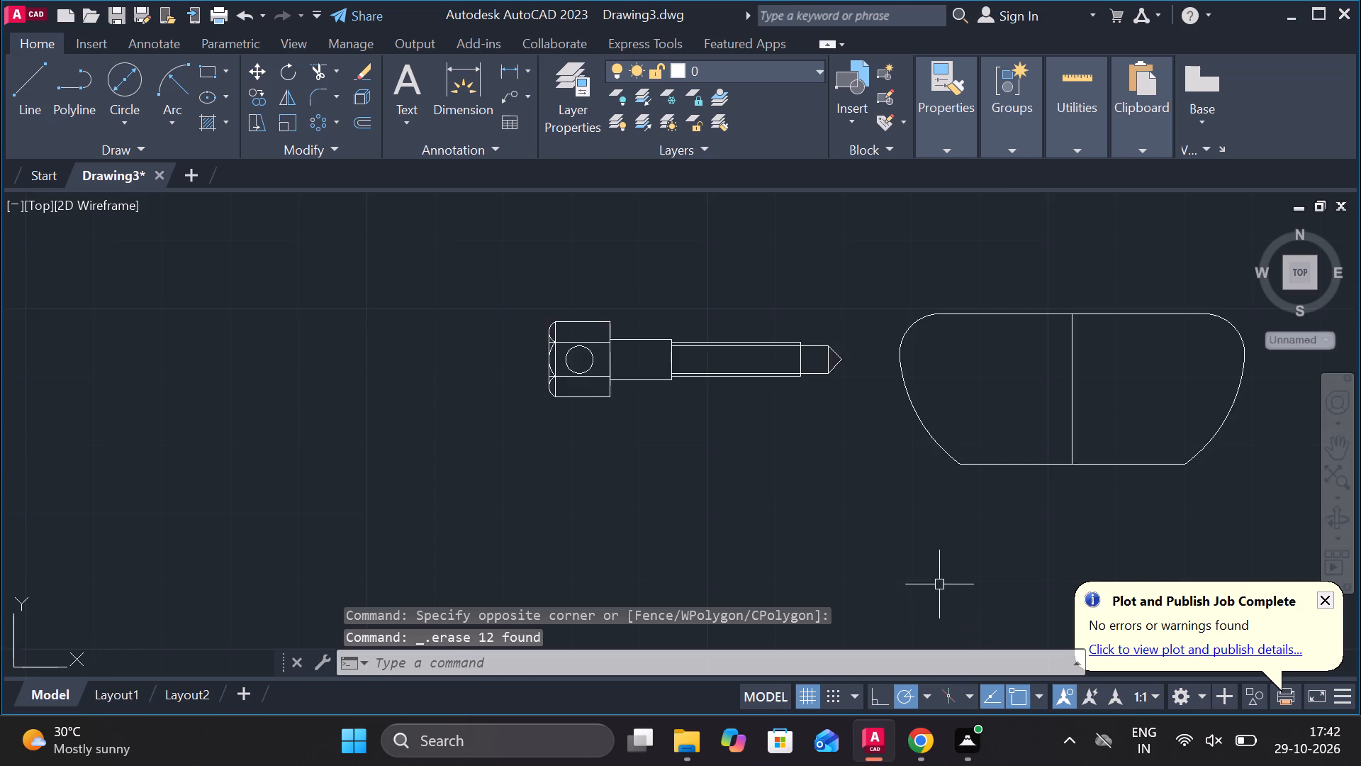
# Copy the base line of the rounded outline straight down from its midpoint at distances of 1 and 2 units.
pyautogui.scroll(-2, 939, 584)
pyautogui.scroll(-1, 876, 543)
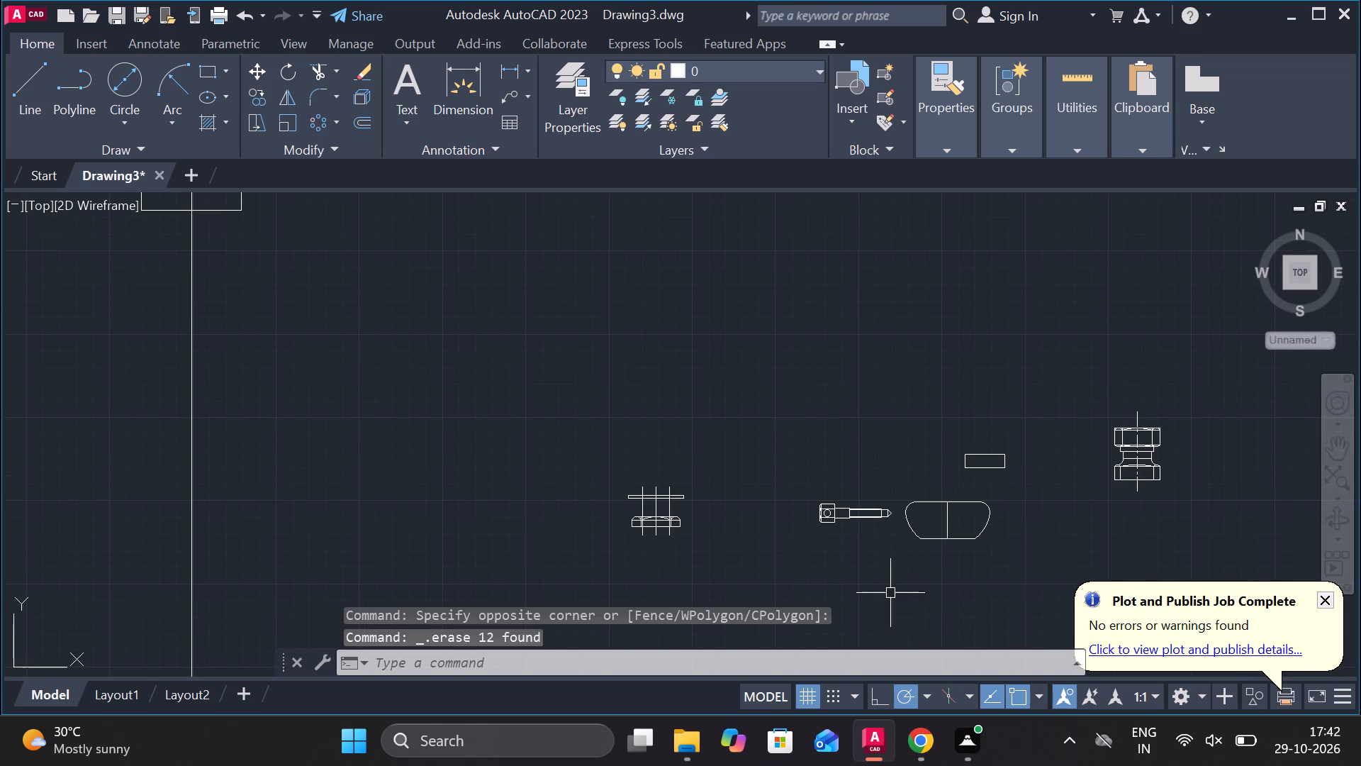
pyautogui.scroll(3, 915, 555)
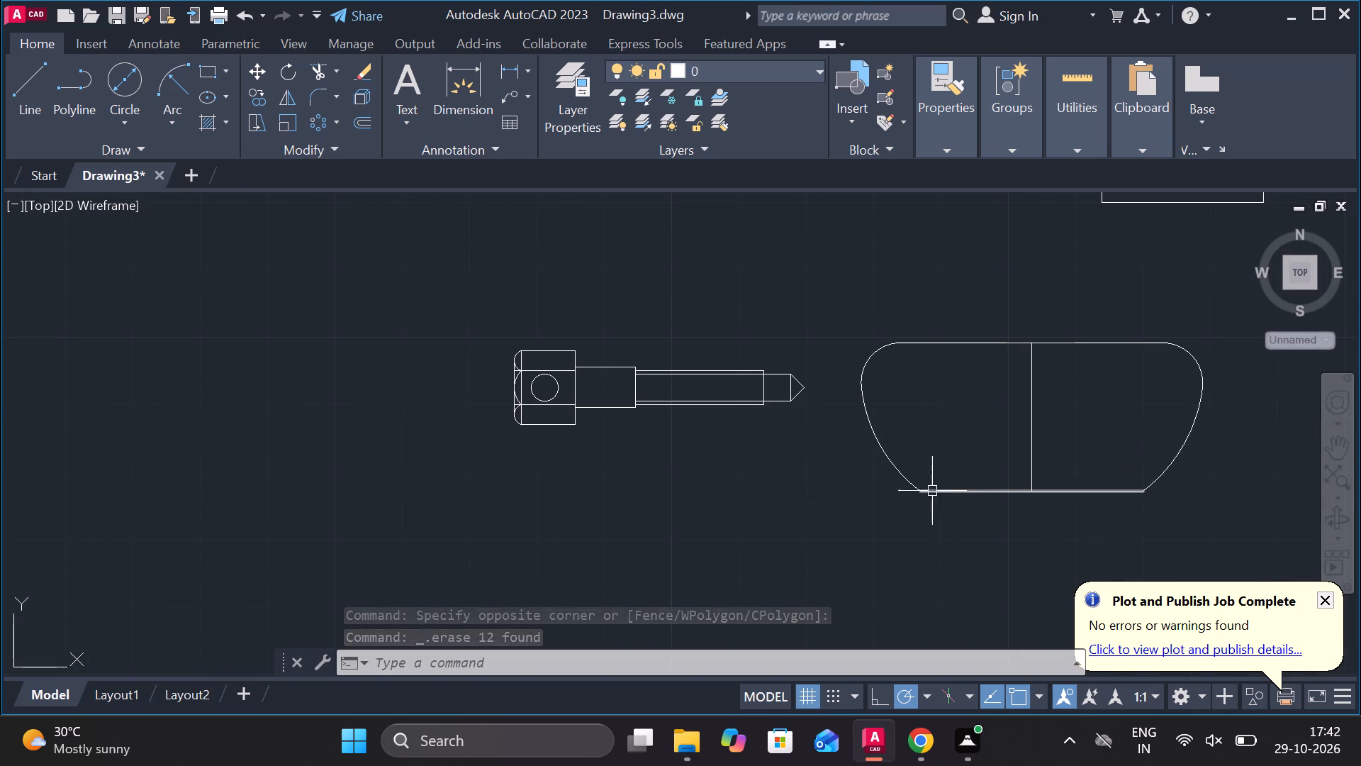
pyautogui.click(976, 490)
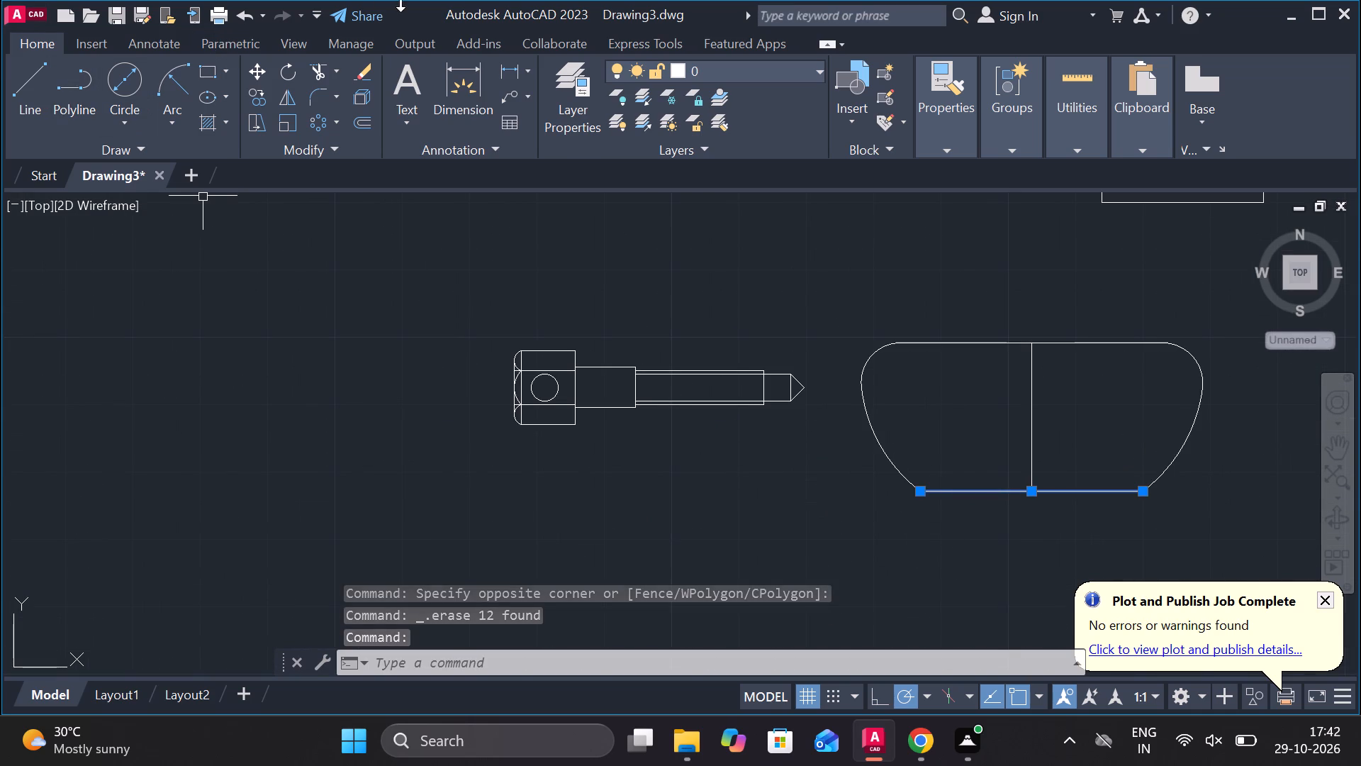
pyautogui.click(257, 93)
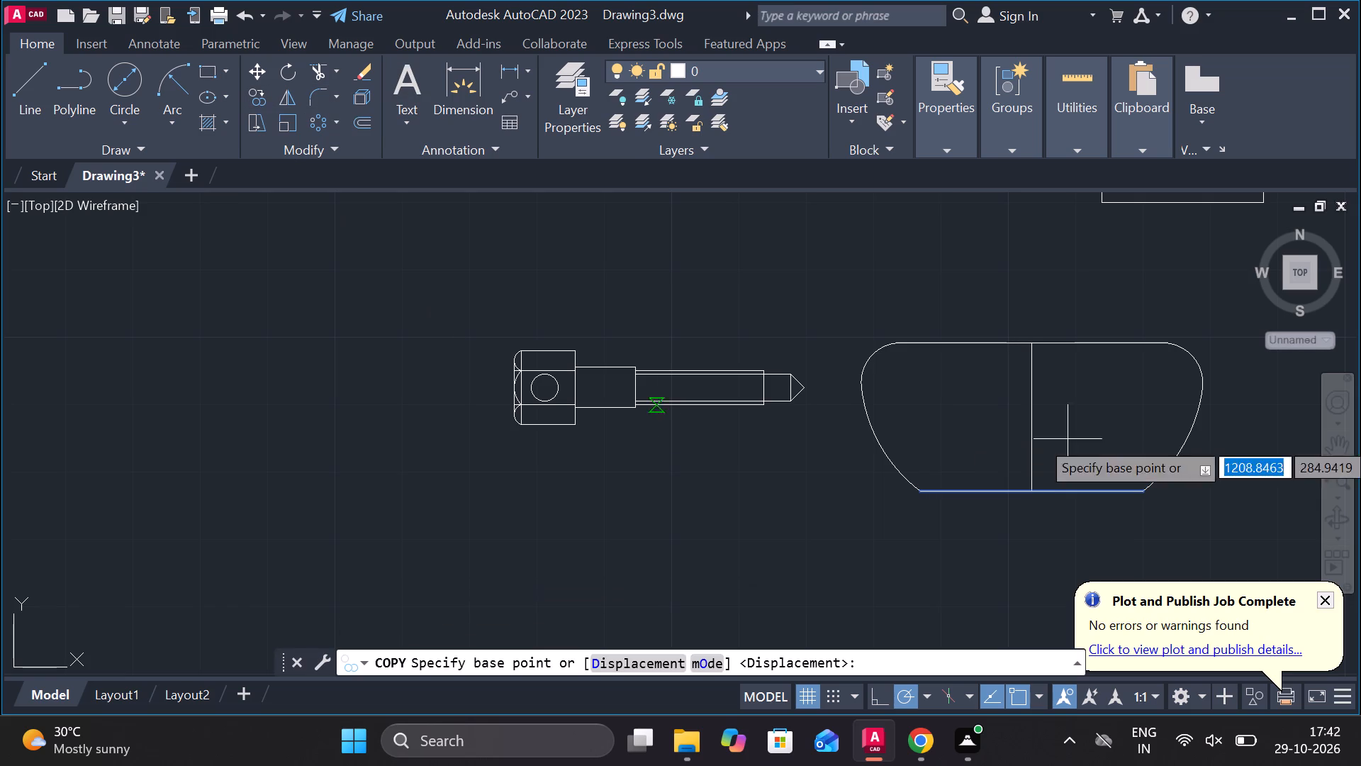
pyautogui.click(1039, 495)
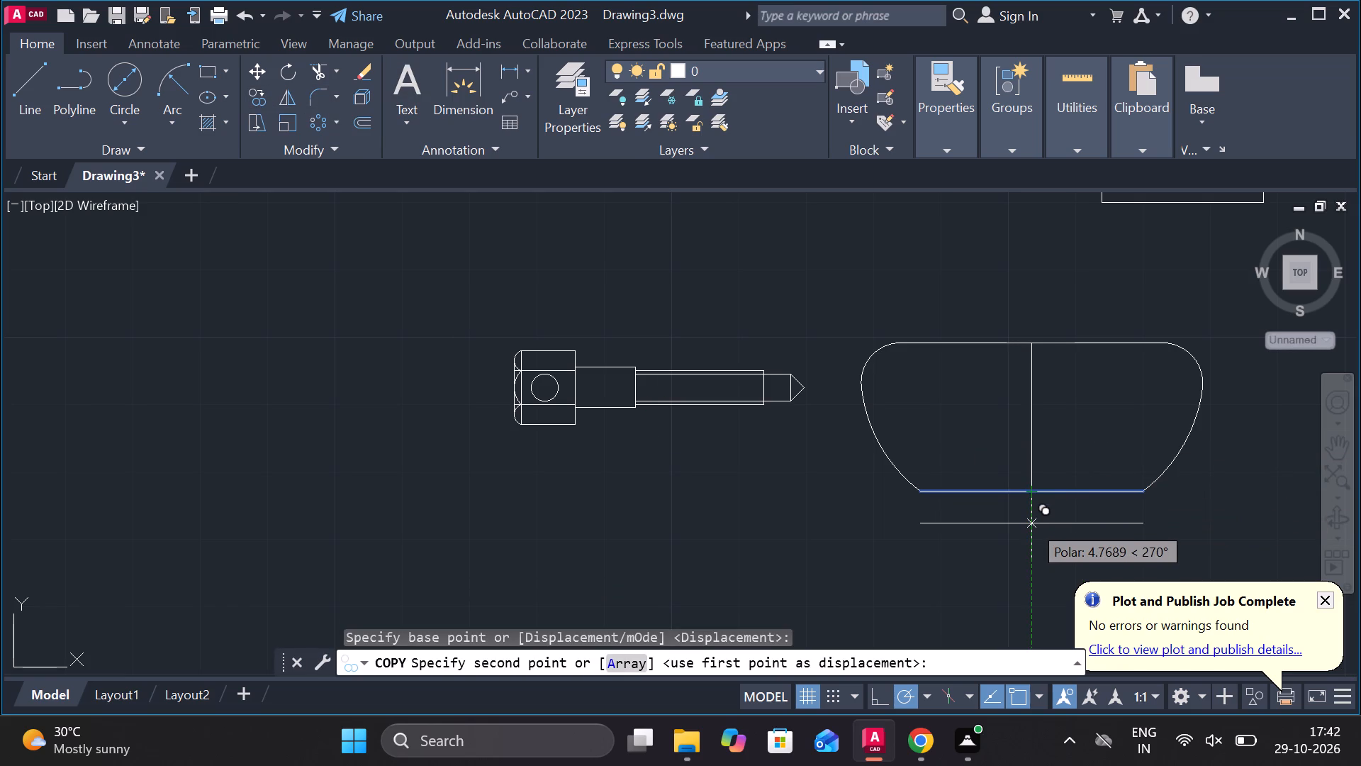
pyautogui.press('1')
pyautogui.press('Return')
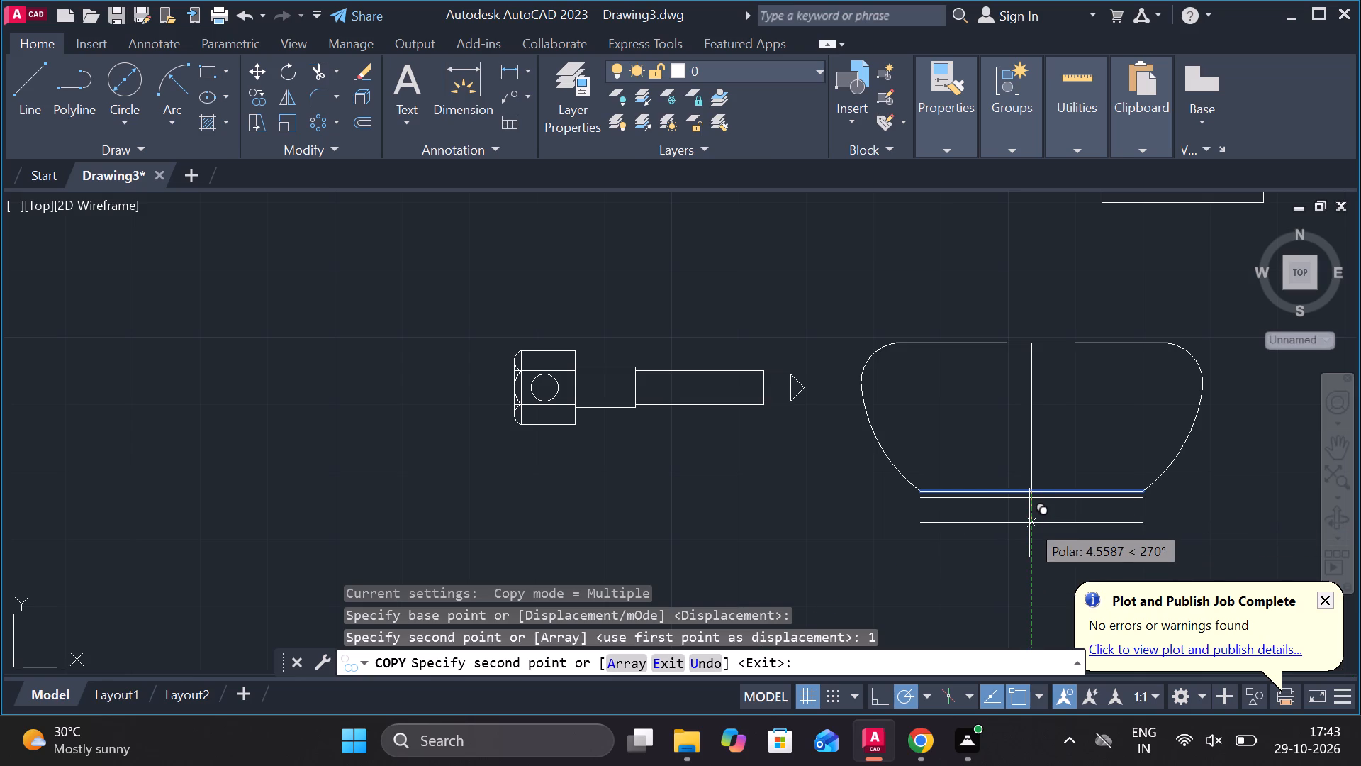
pyautogui.press('2')
pyautogui.press('Return')
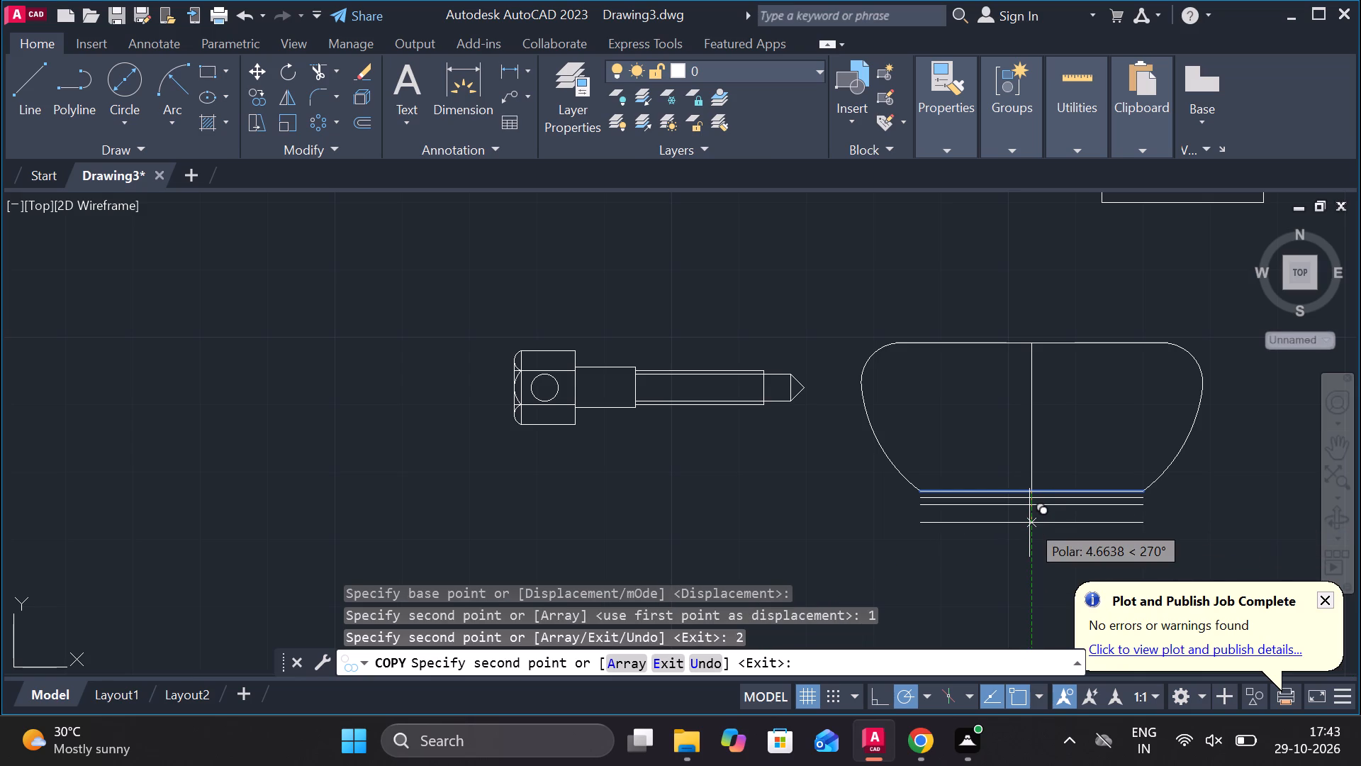
pyautogui.press('Escape')
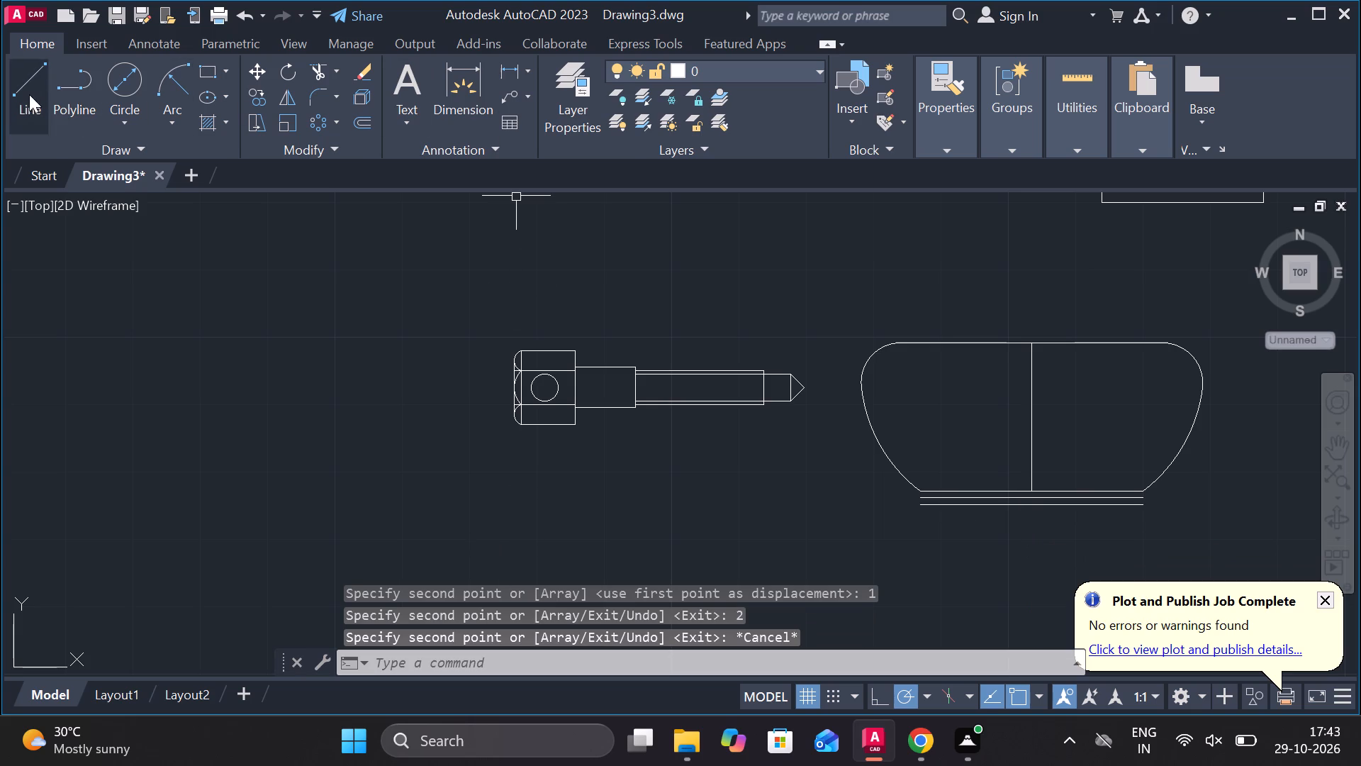
# Draw a vertical line up from the west end of the lowest base line, running slightly past the original base line.
pyautogui.moveTo(29, 95); pyautogui.dragTo(37, 104)
pyautogui.scroll(3, 885, 505)
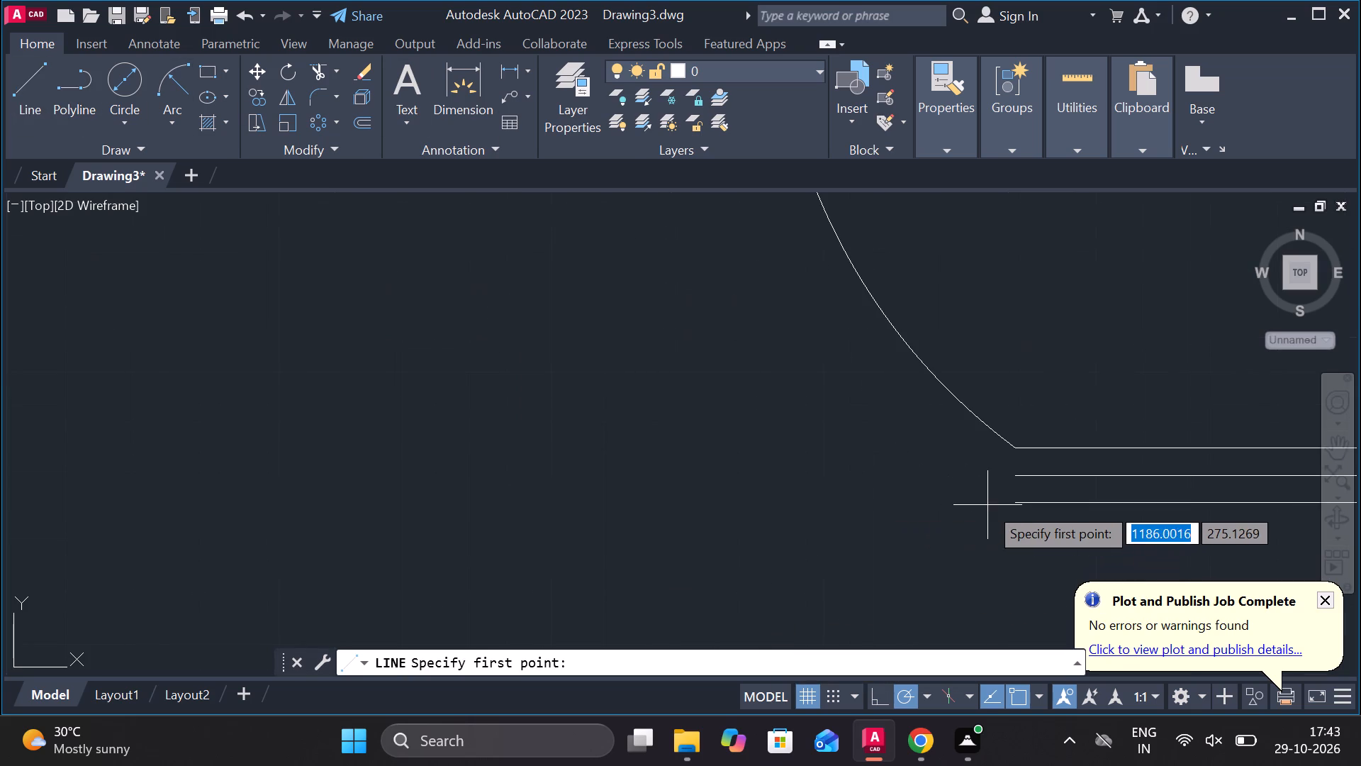
pyautogui.click(1009, 504)
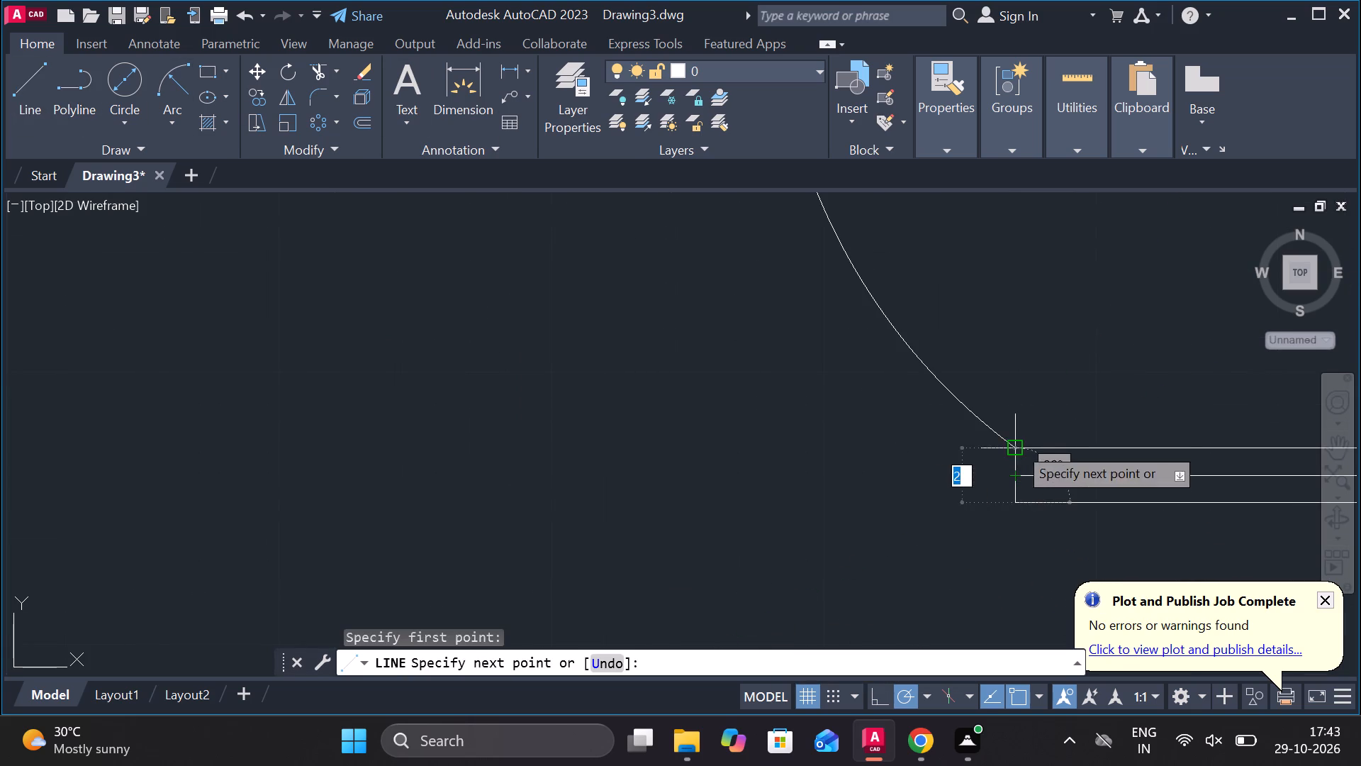
pyautogui.click(1020, 404)
pyautogui.scroll(-3, 1020, 404)
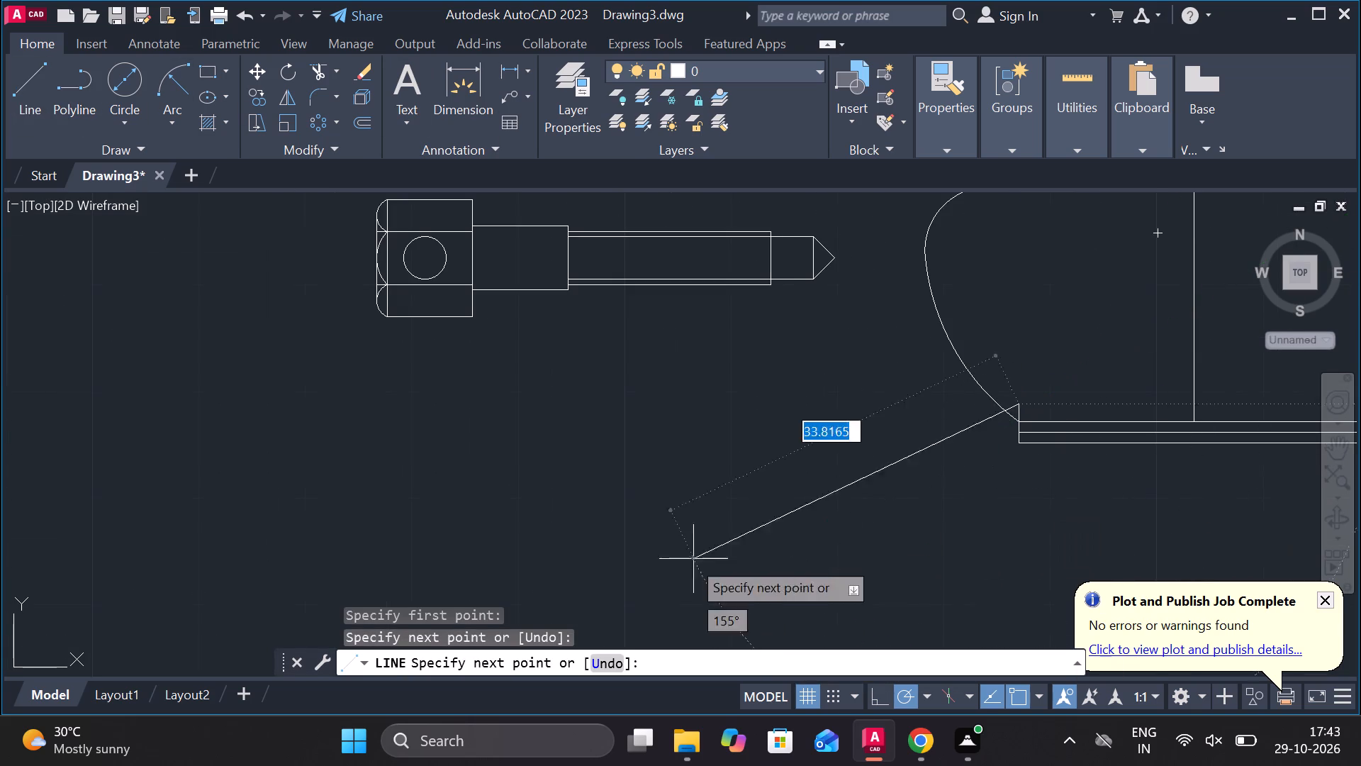
pyautogui.press('Escape')
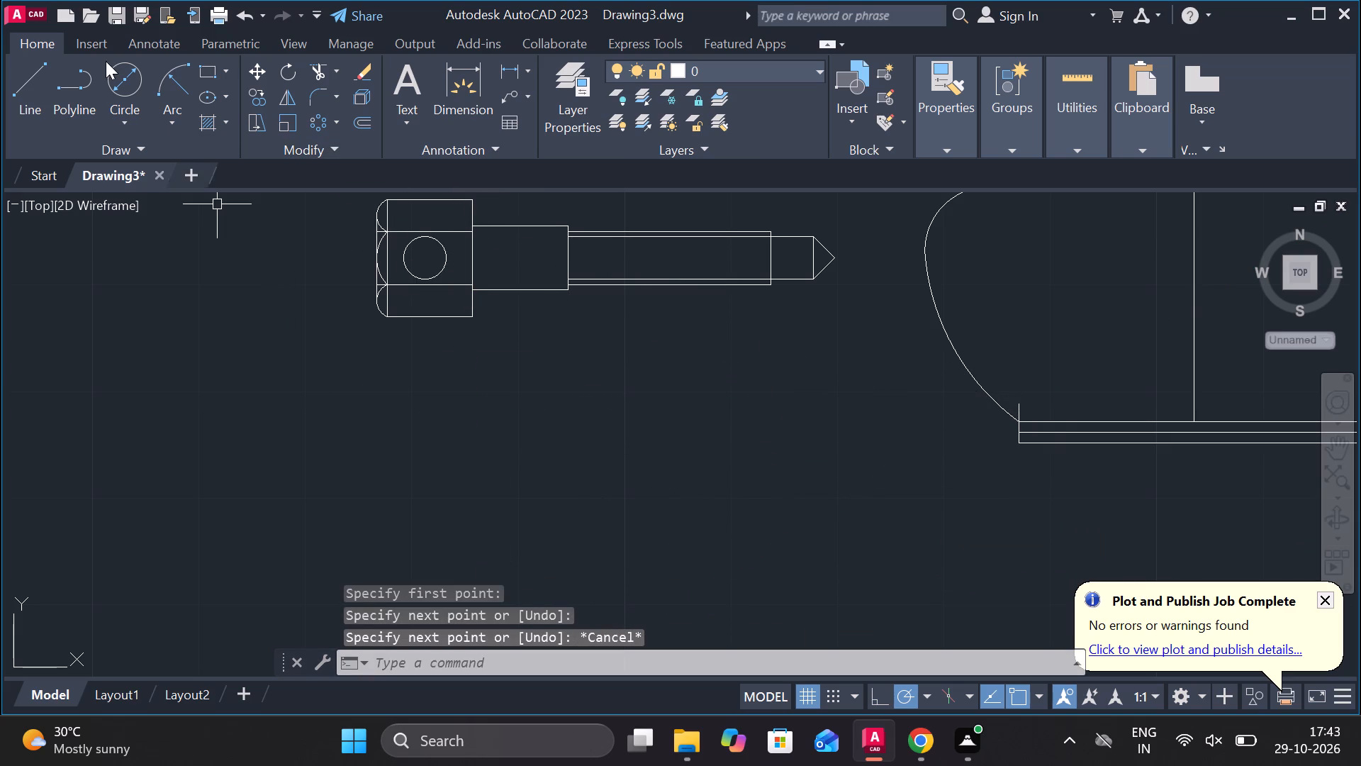
# Draw a vertical line up from the east end of the lowest base line, running slightly past the original base line.
pyautogui.click(38, 98)
pyautogui.scroll(-3, 851, 501)
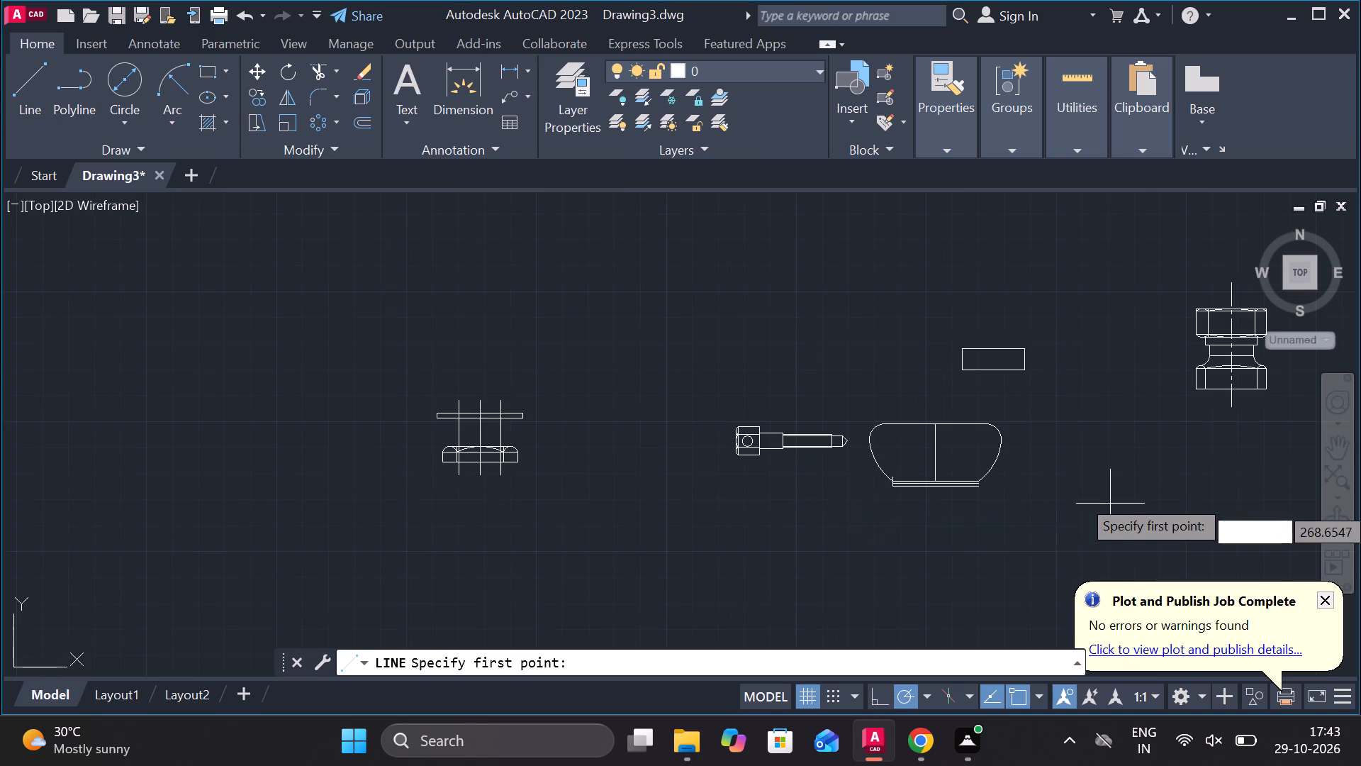
pyautogui.scroll(2, 1041, 483)
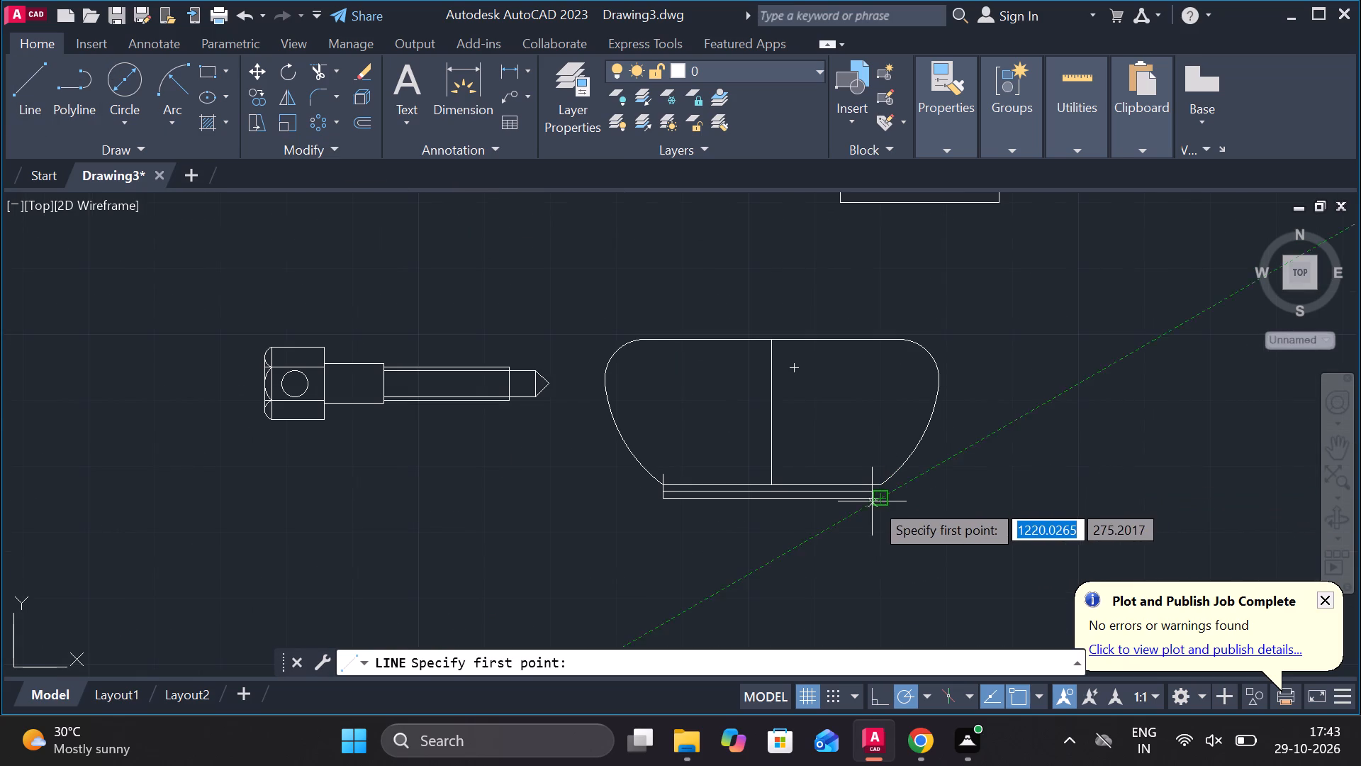
pyautogui.scroll(3, 890, 508)
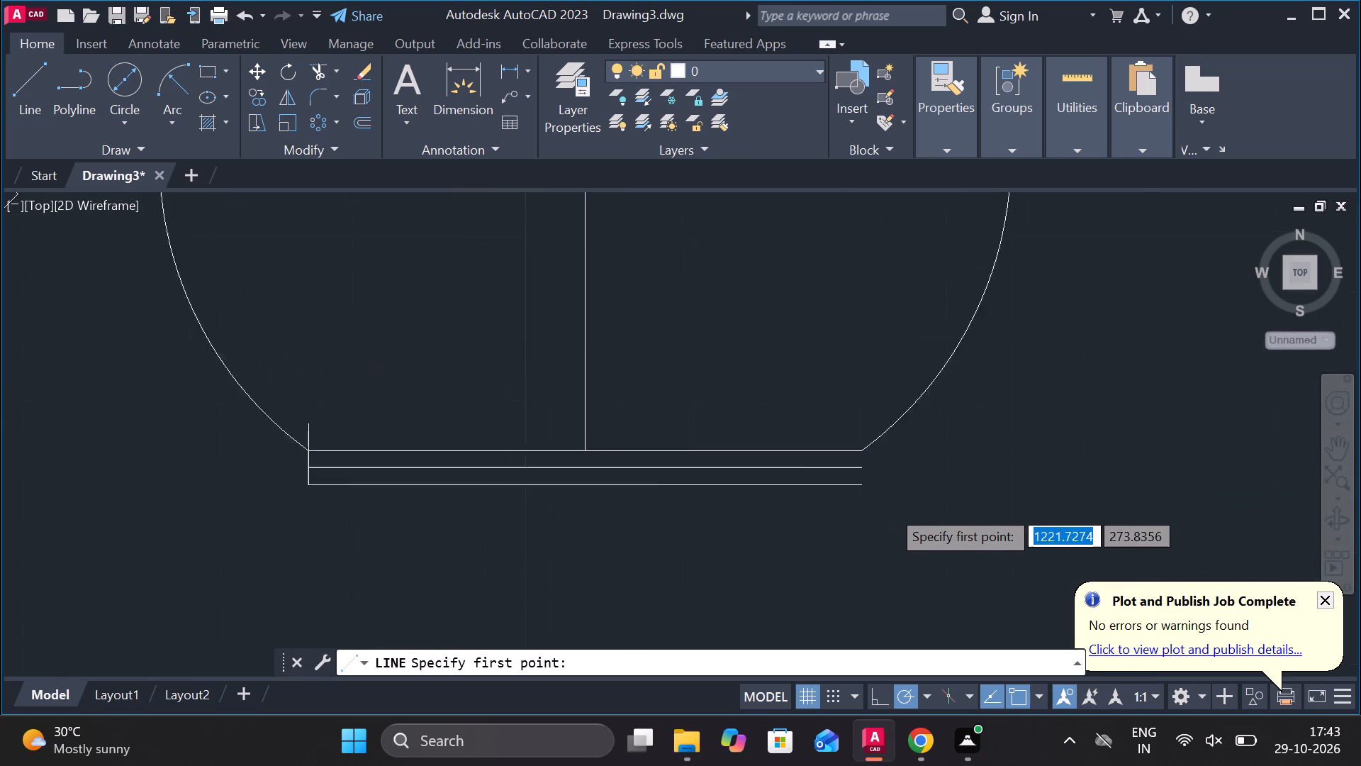
pyautogui.click(841, 477)
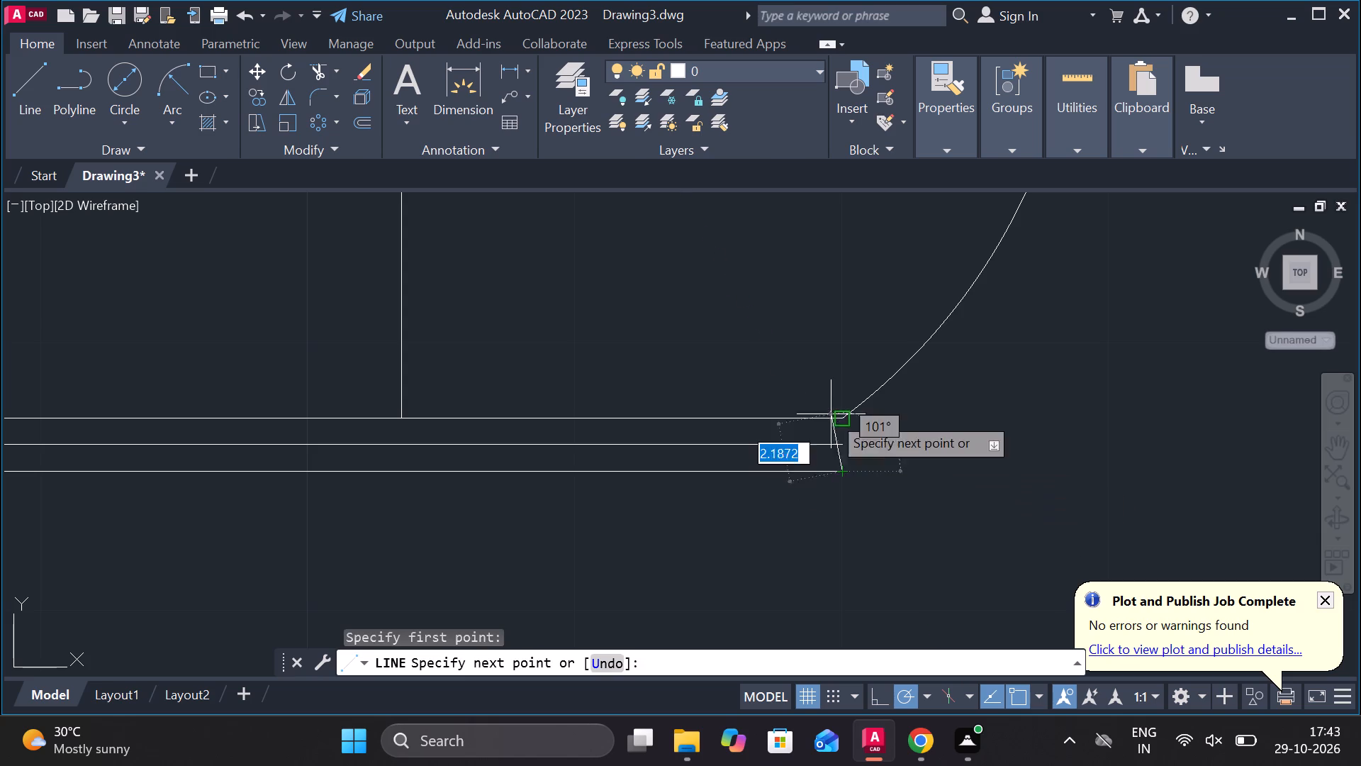
pyautogui.click(848, 366)
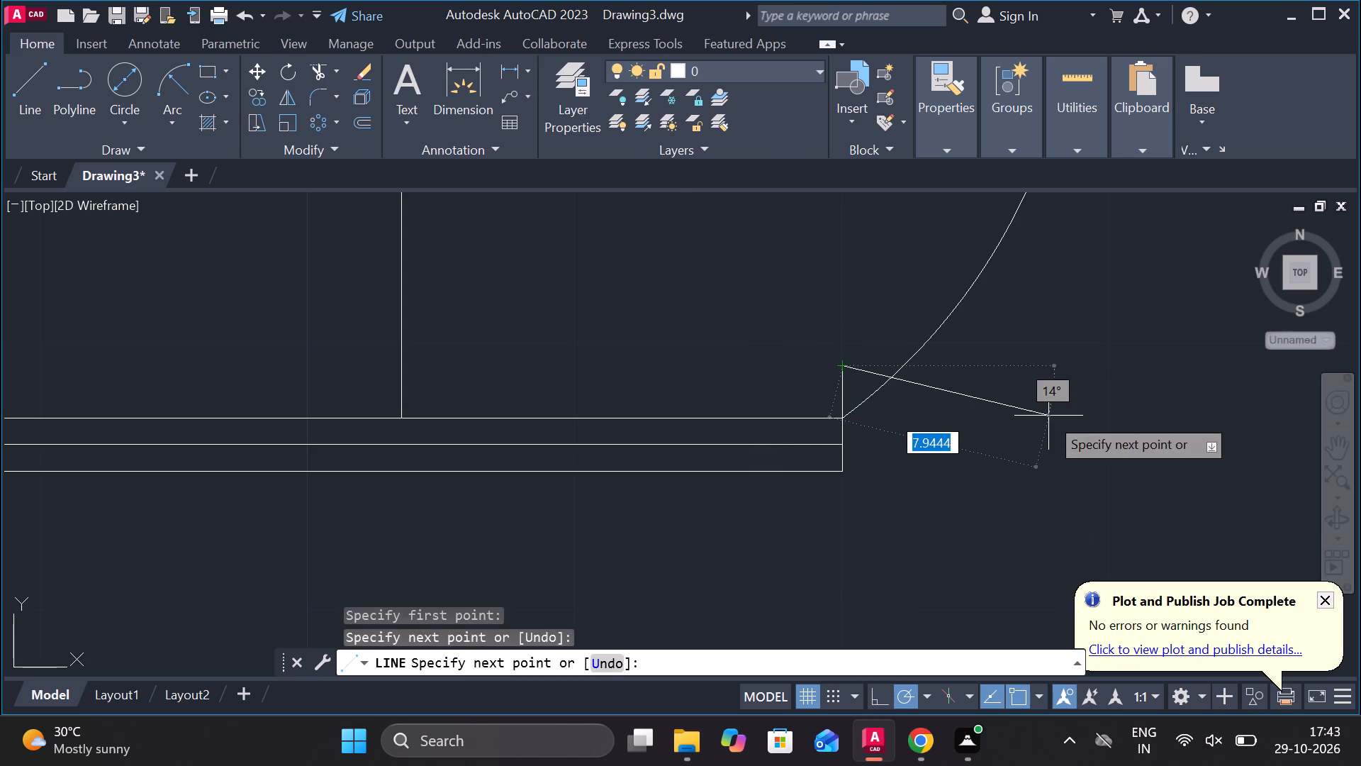
pyautogui.press('Escape')
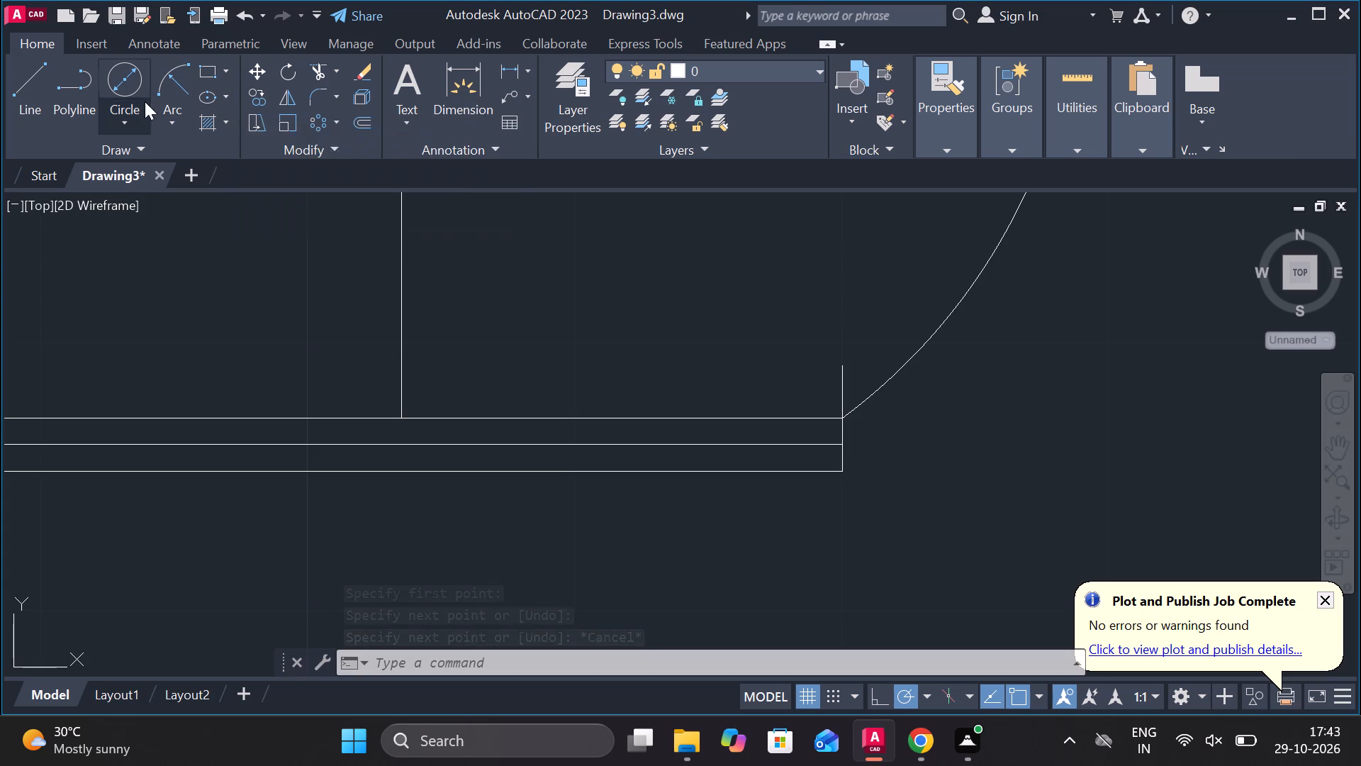
# Trim the stubs of both vertical end lines that extend above the original base line of the rounded outline.
pyautogui.click(313, 66)
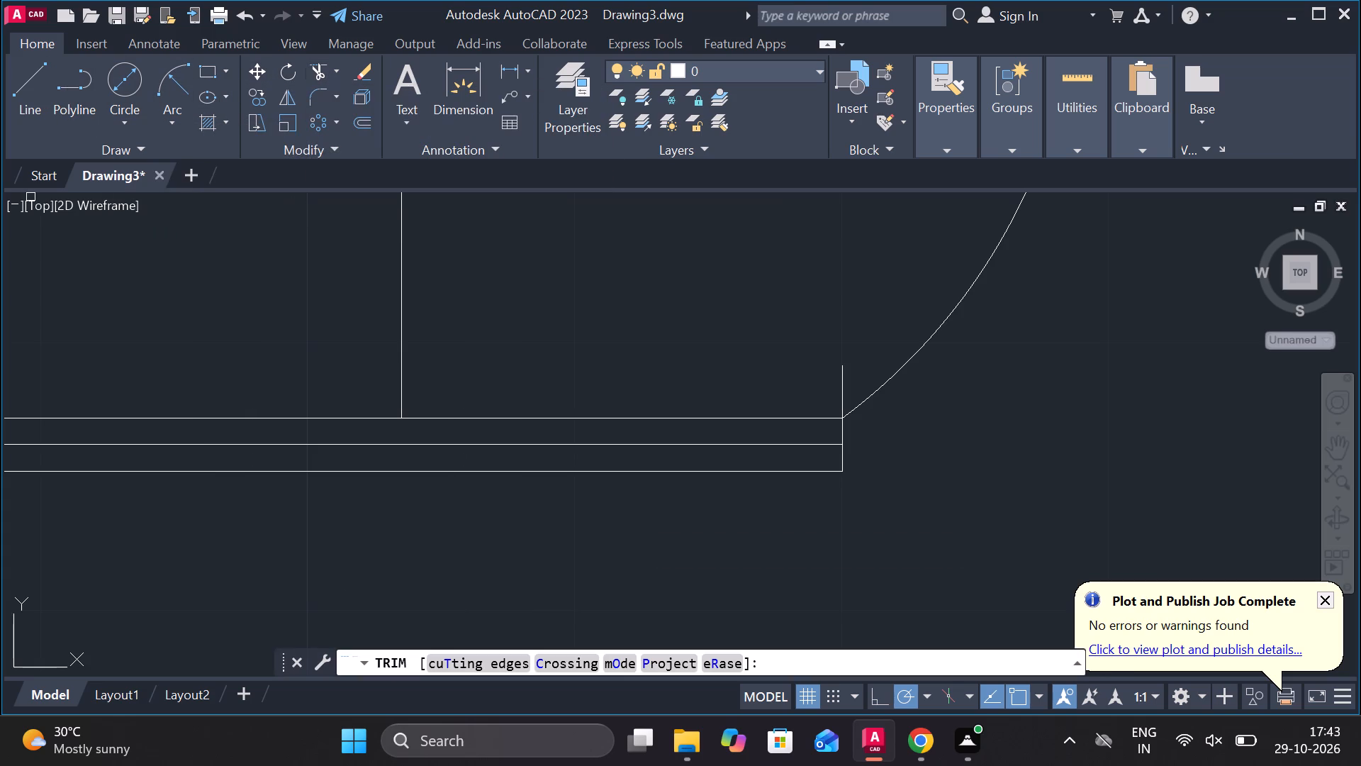
pyautogui.click(844, 378)
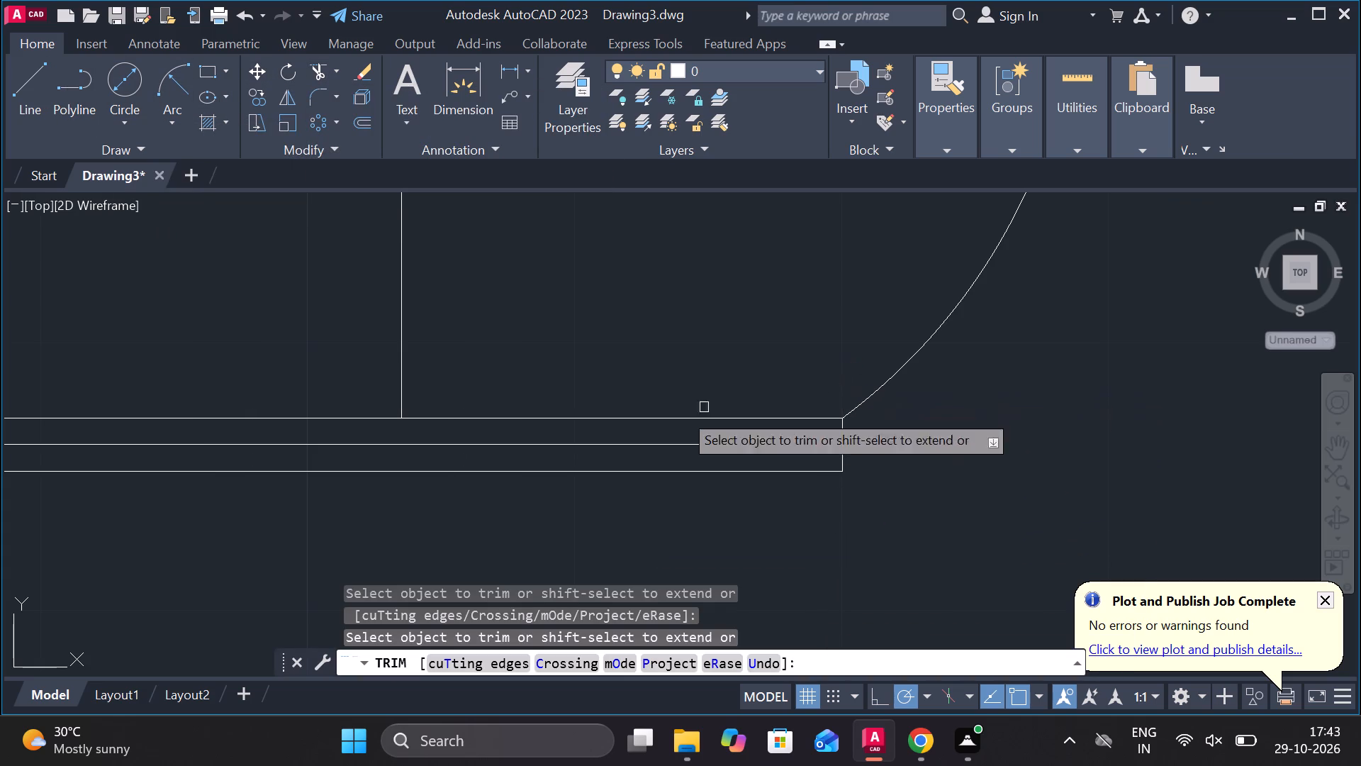
pyautogui.scroll(-2, 423, 362)
pyautogui.scroll(2, 230, 353)
pyautogui.click(256, 404)
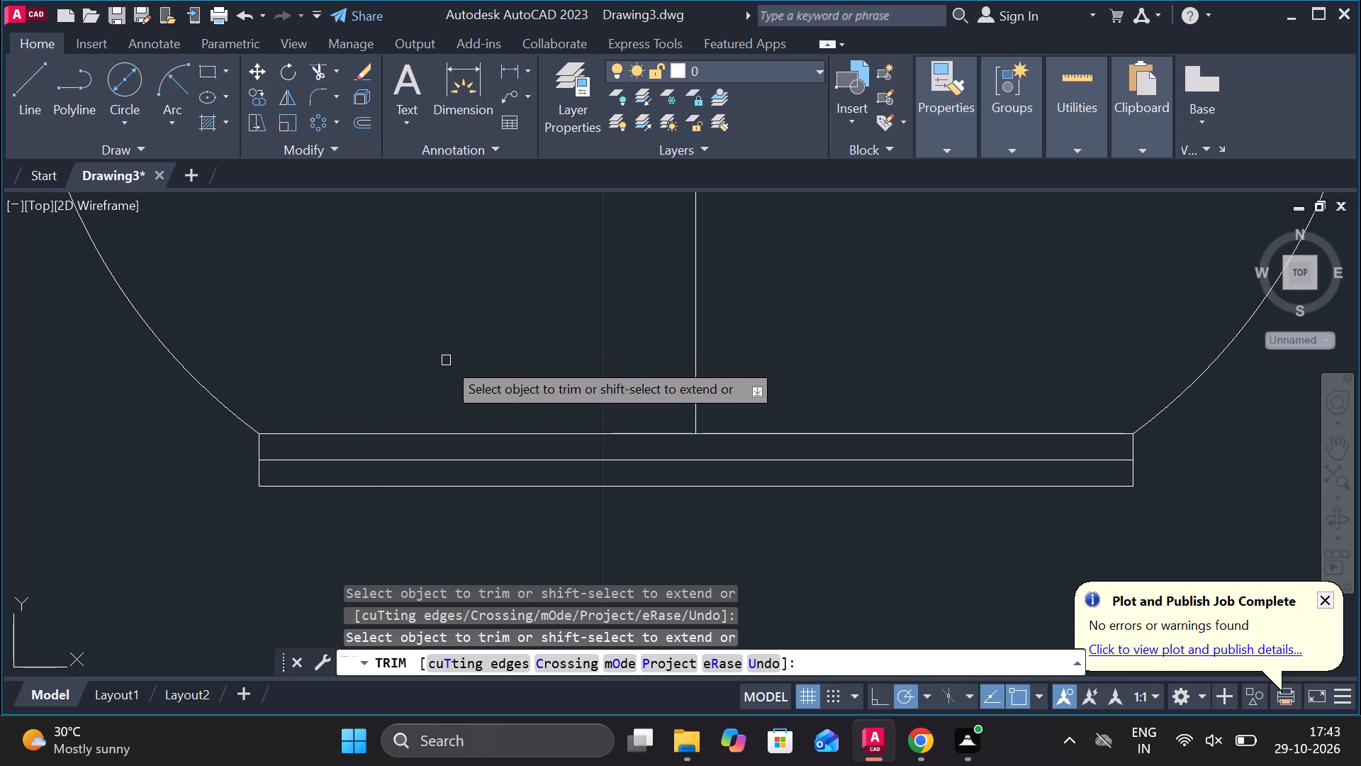
pyautogui.scroll(-6, 446, 360)
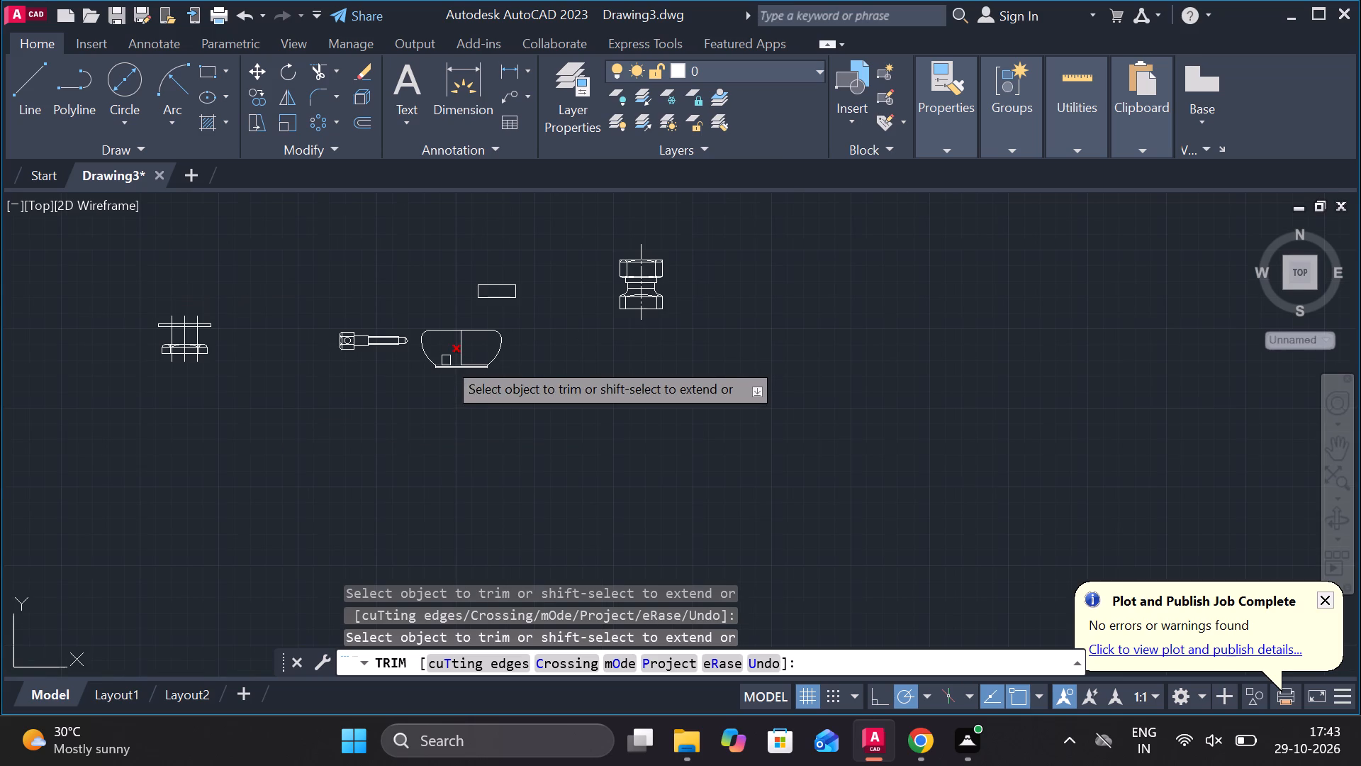
pyautogui.scroll(3, 420, 289)
pyautogui.scroll(-2, 411, 312)
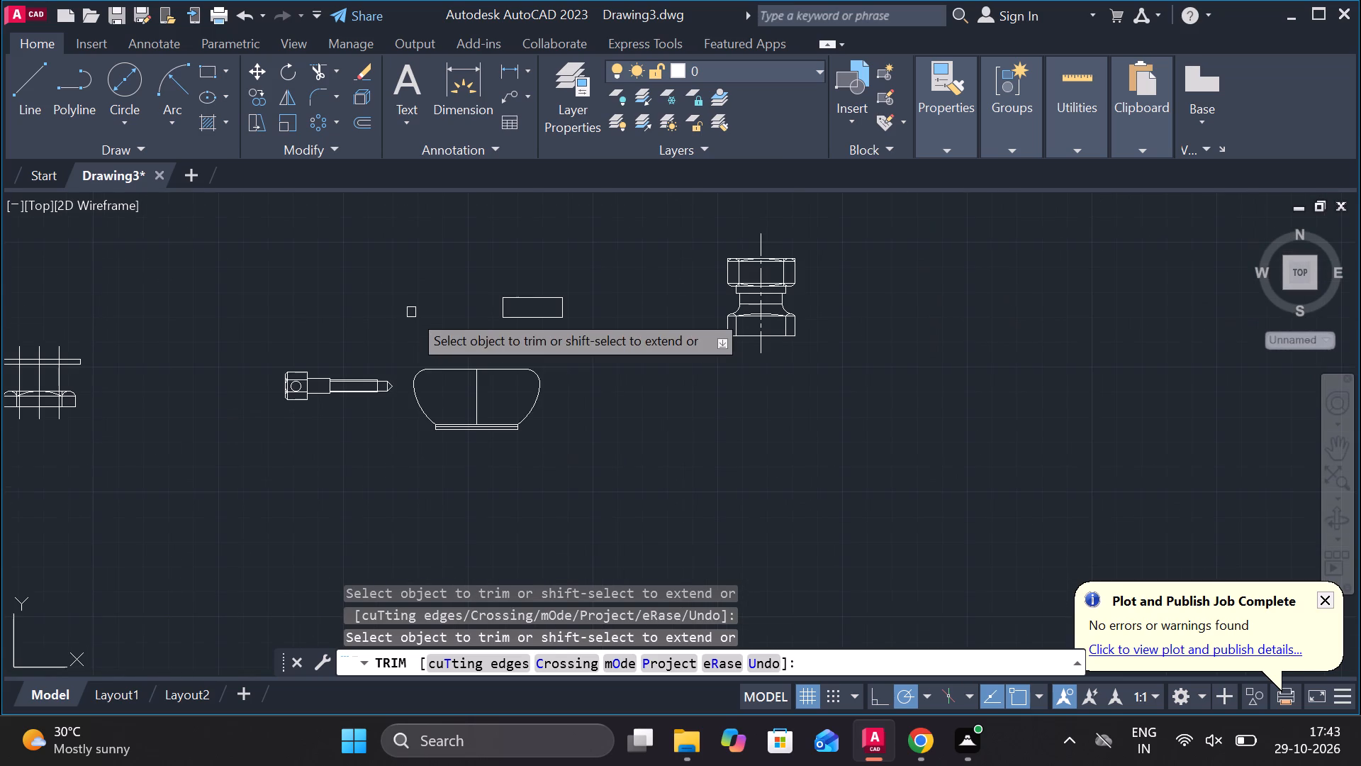
pyautogui.scroll(2, 389, 420)
pyautogui.press('Escape')
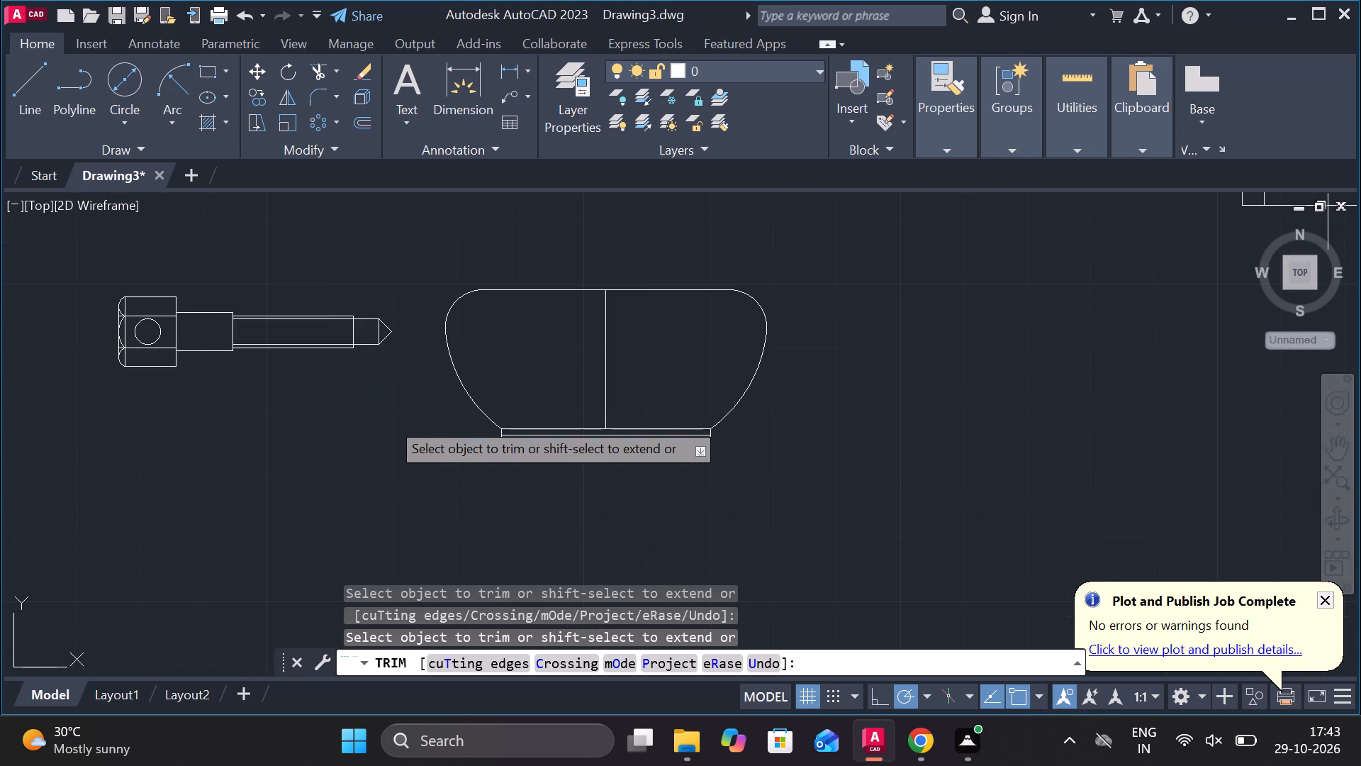
# Copy the rounded outline with its centre line and upper two base lines, without the strip's lowest and end lines, straight east beside the original.
pyautogui.click(390, 267)
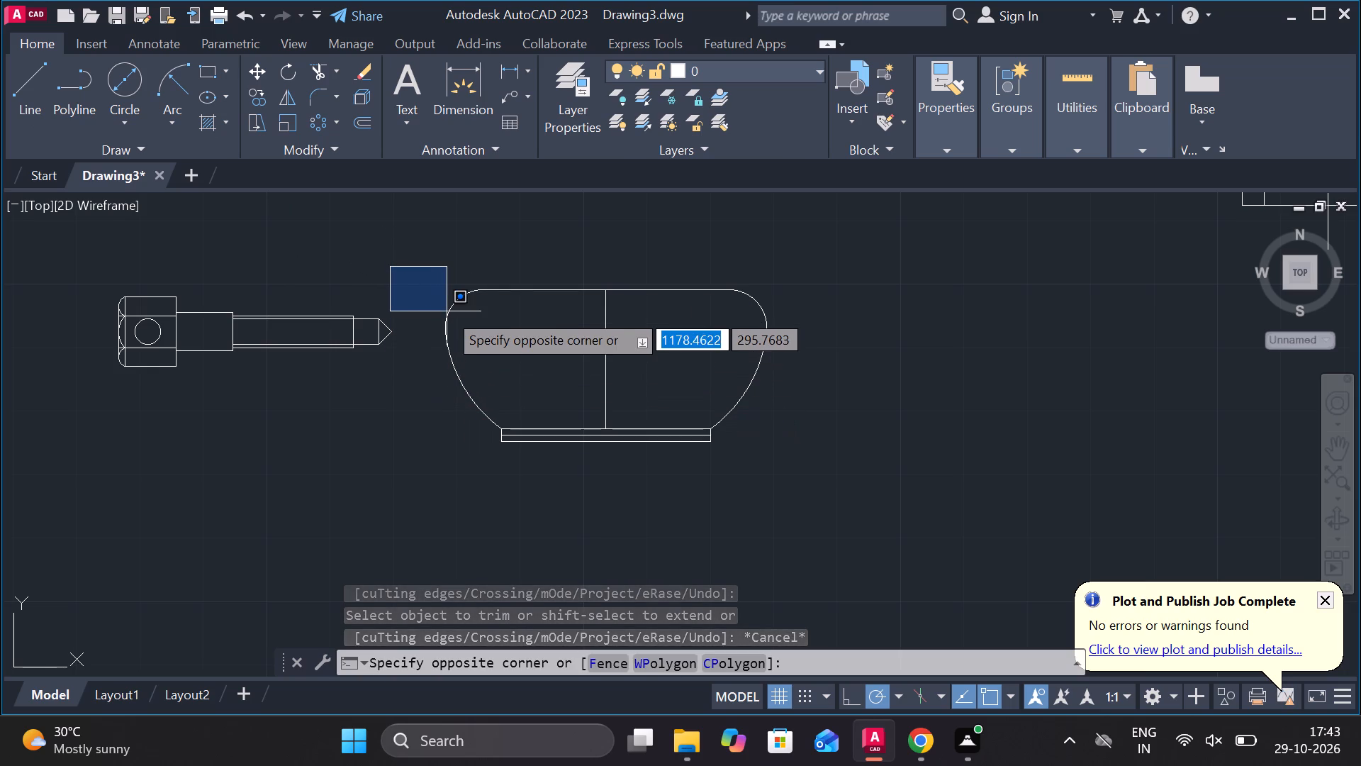
pyautogui.press('Escape')
pyautogui.click(420, 279)
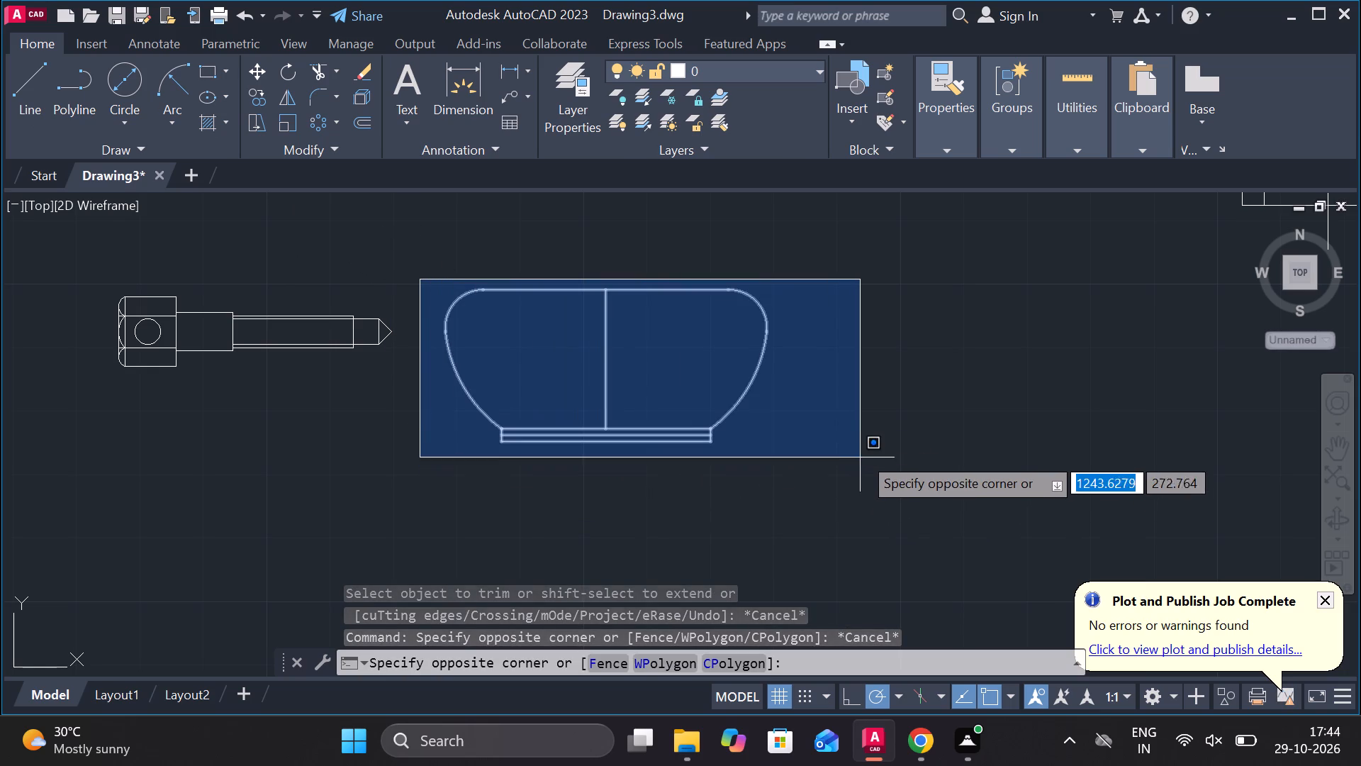
pyautogui.scroll(2, 856, 443)
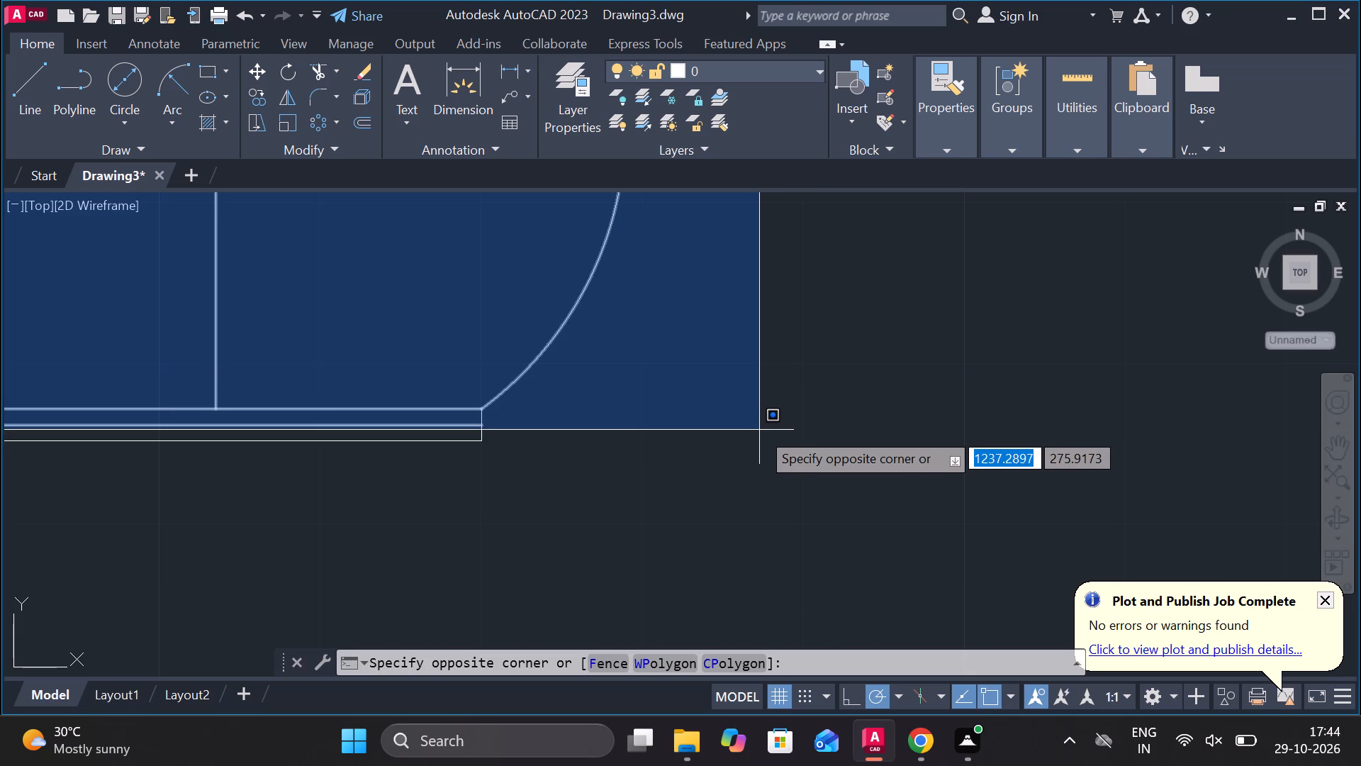
pyautogui.click(759, 430)
pyautogui.scroll(-2, 763, 428)
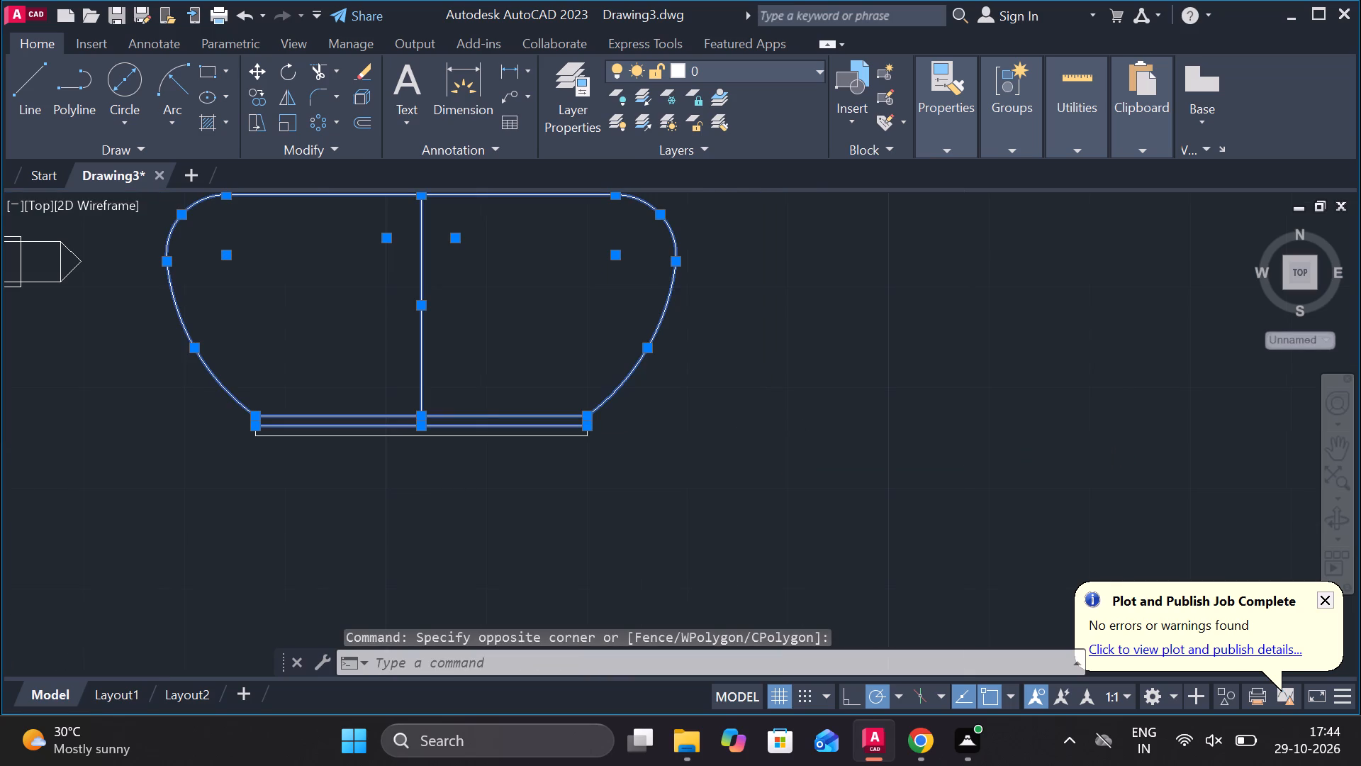
pyautogui.write('CO')
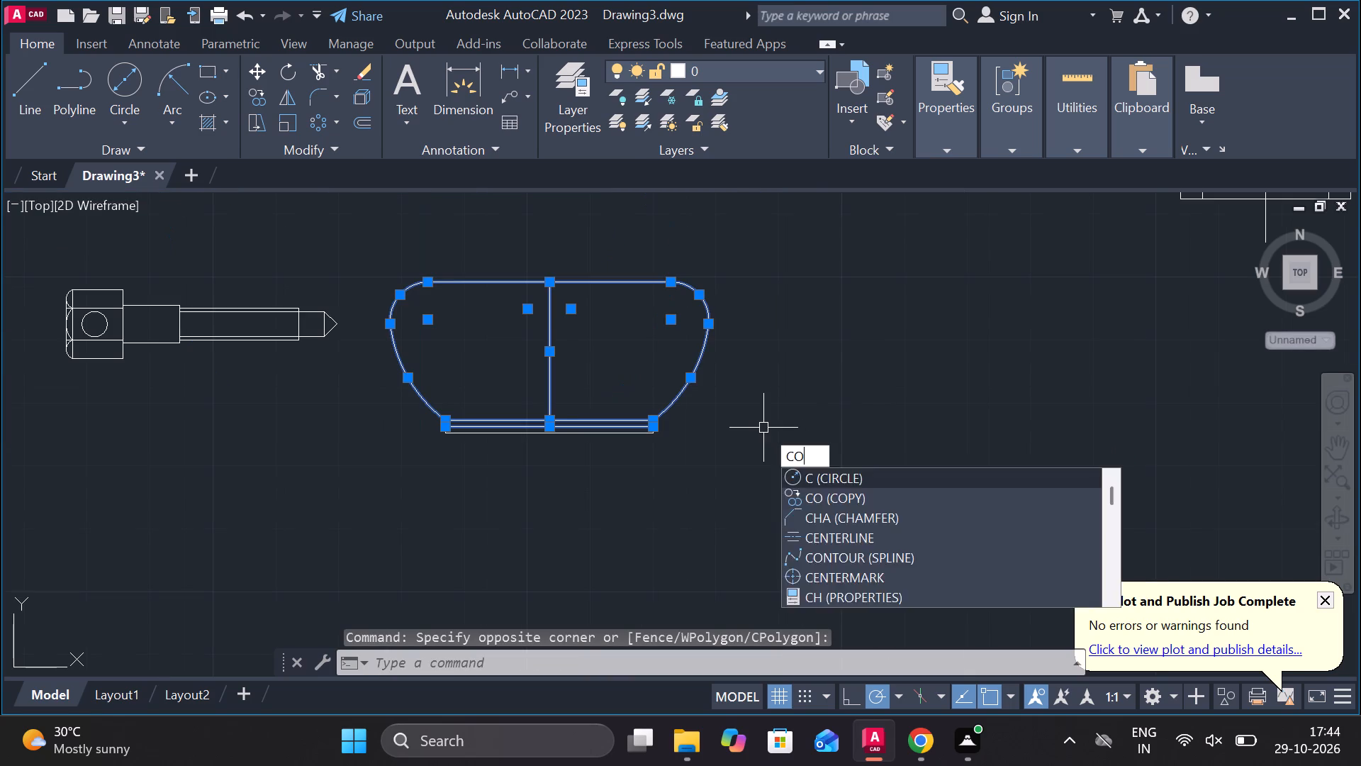
pyautogui.press('Return')
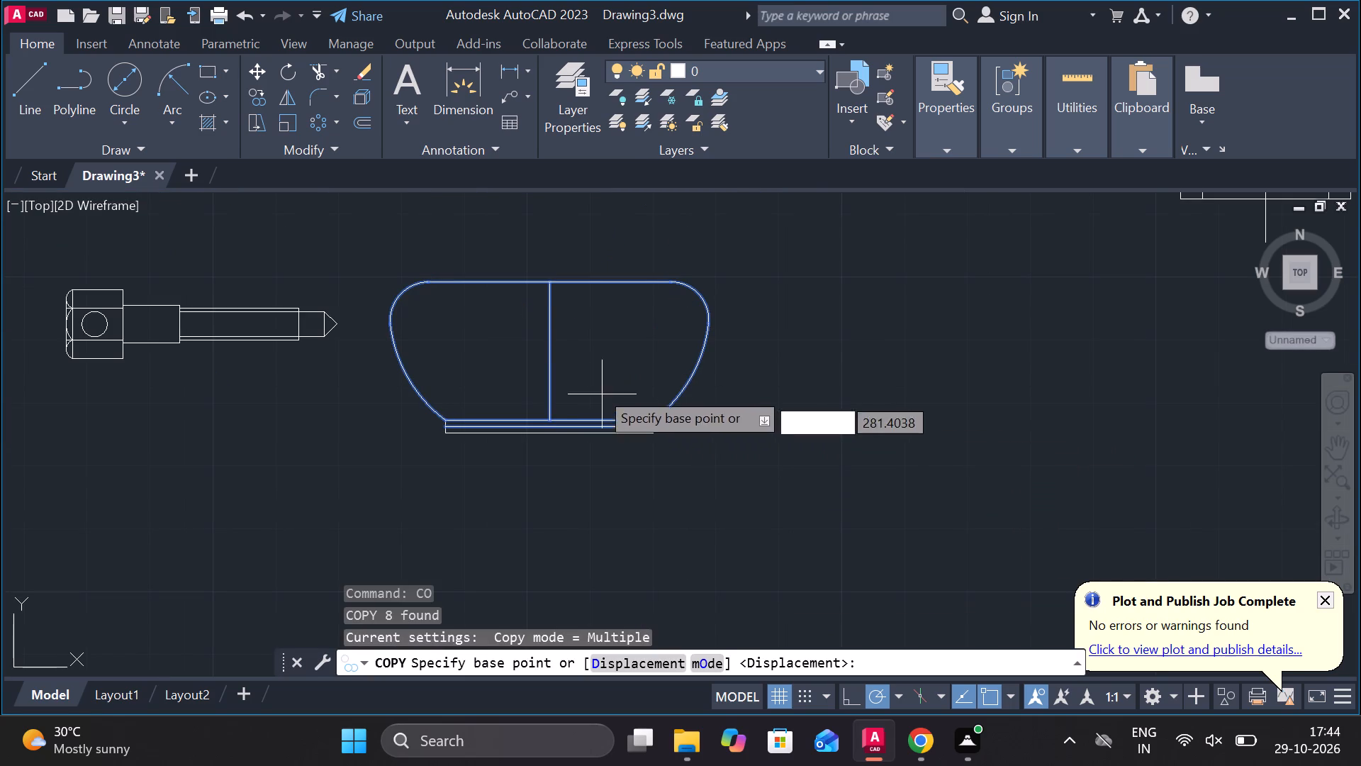
pyautogui.click(543, 346)
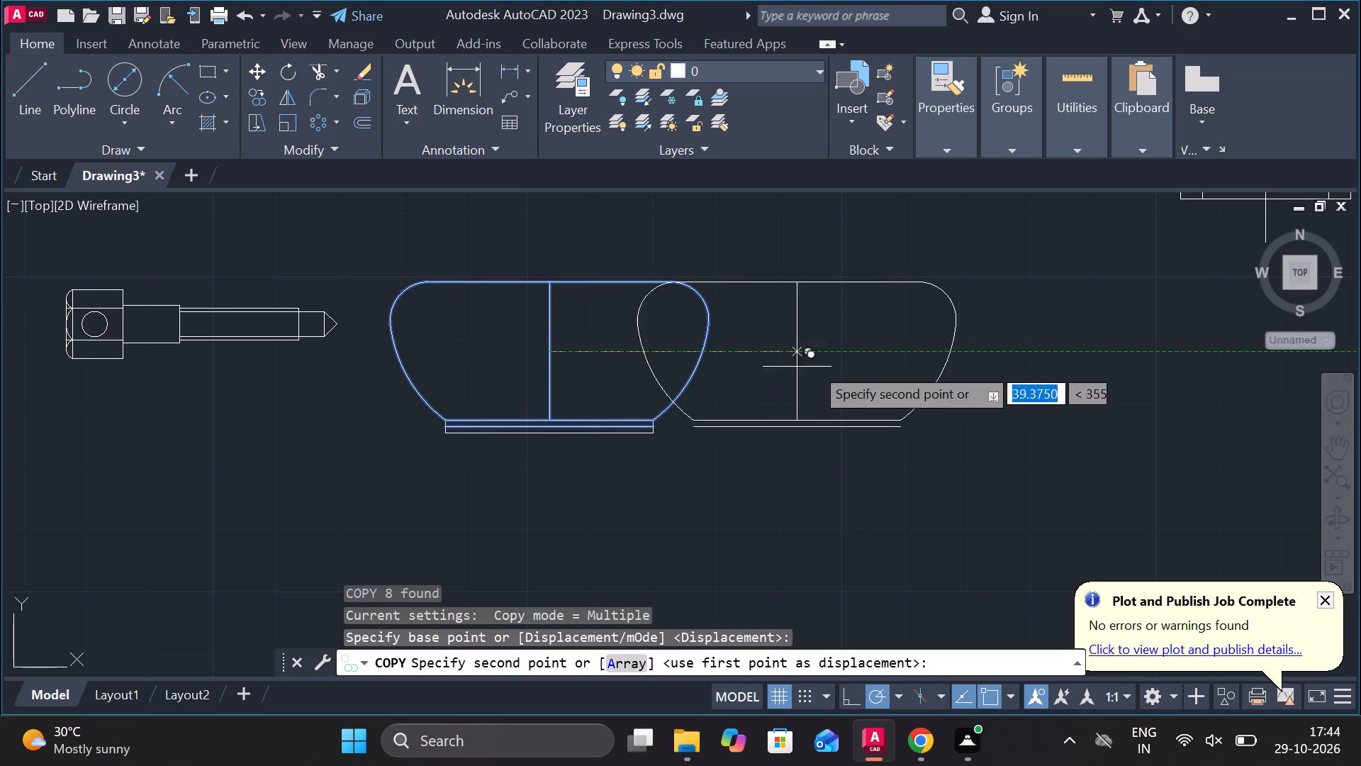
pyautogui.click(957, 357)
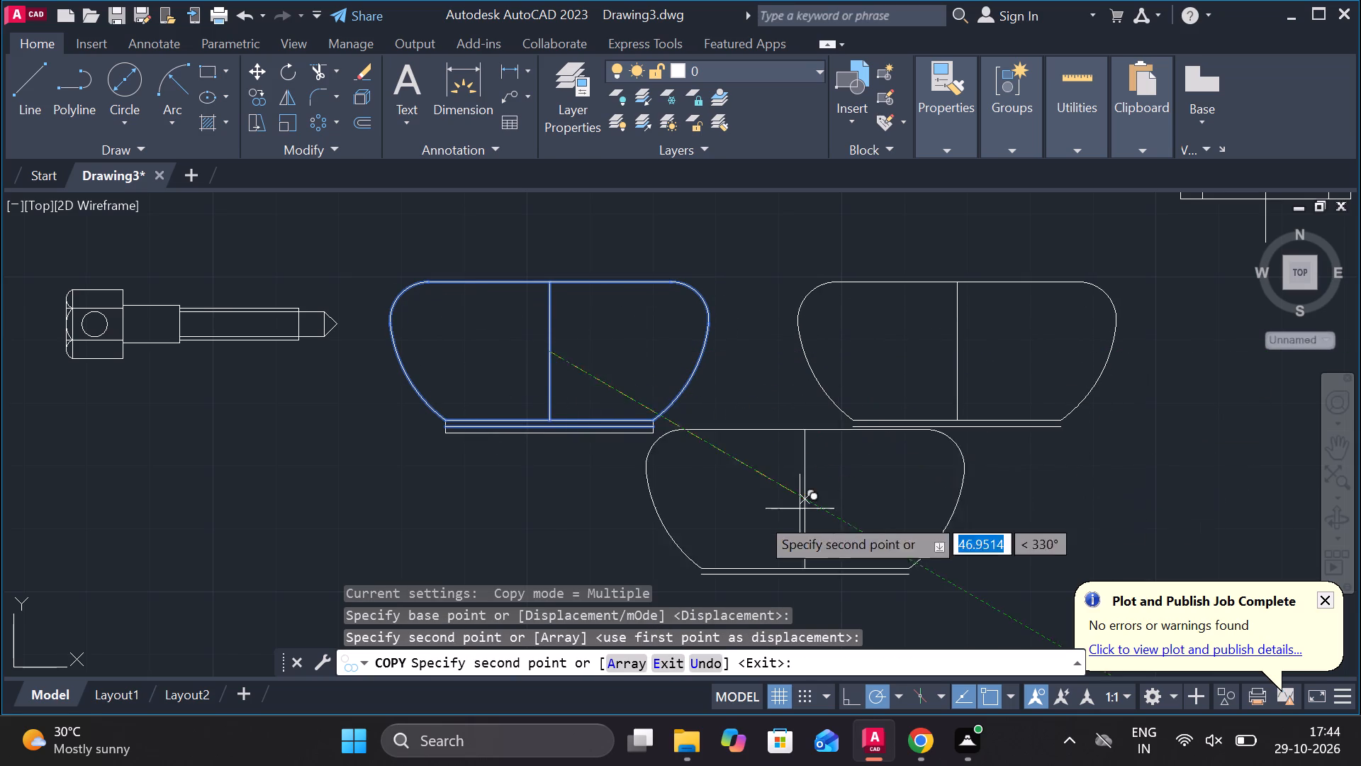
pyautogui.press('Escape')
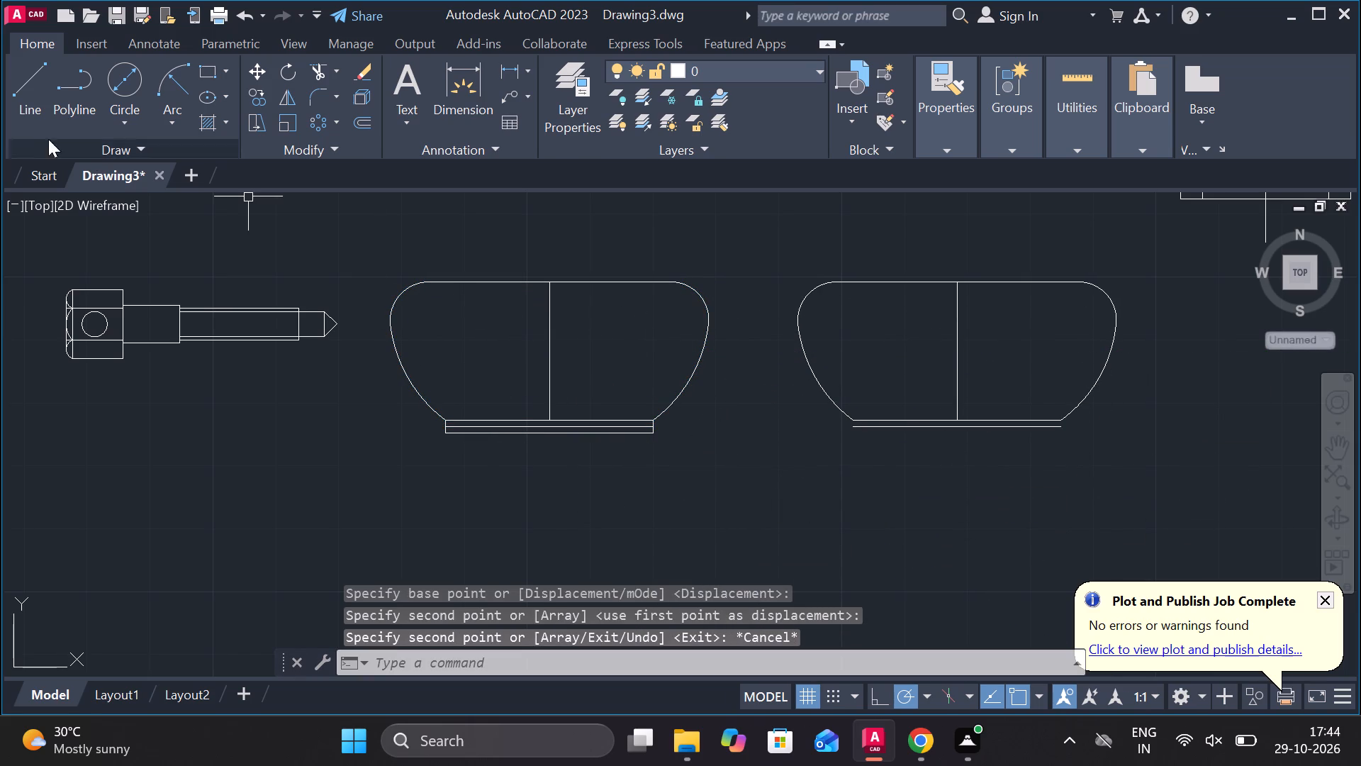
# Draw connected lines from the west end of the copy's lower base line up past the outline base, across, and down to the east end.
pyautogui.click(39, 109)
pyautogui.scroll(2, 859, 435)
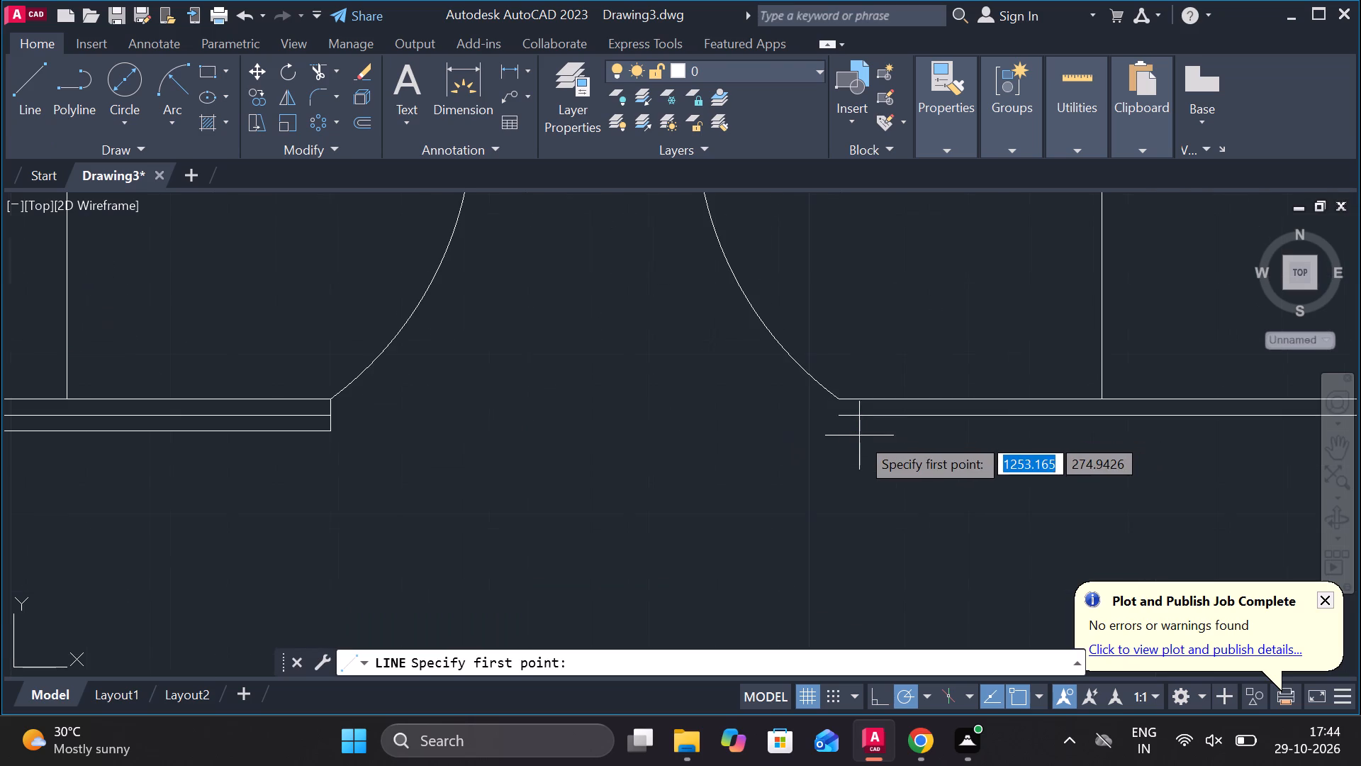
pyautogui.click(838, 414)
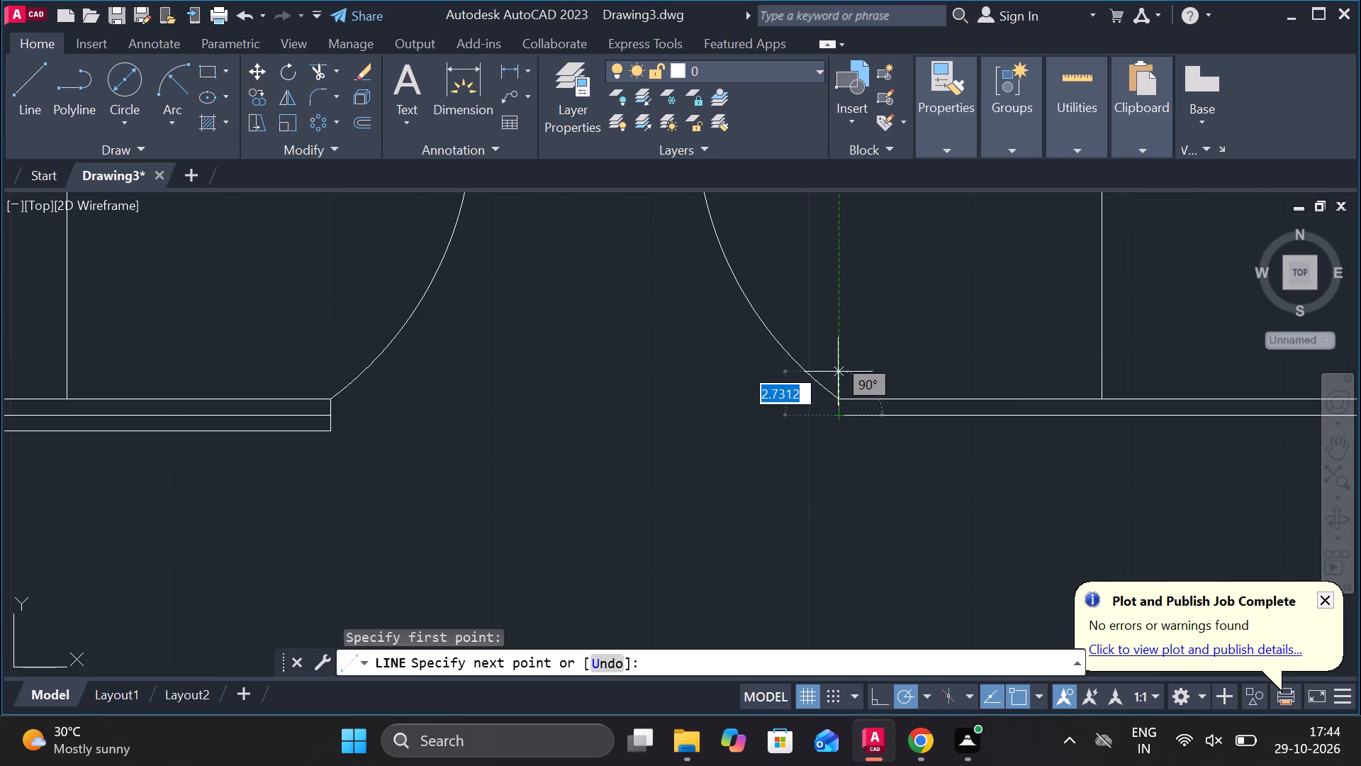
pyautogui.click(837, 340)
pyautogui.scroll(-2, 884, 386)
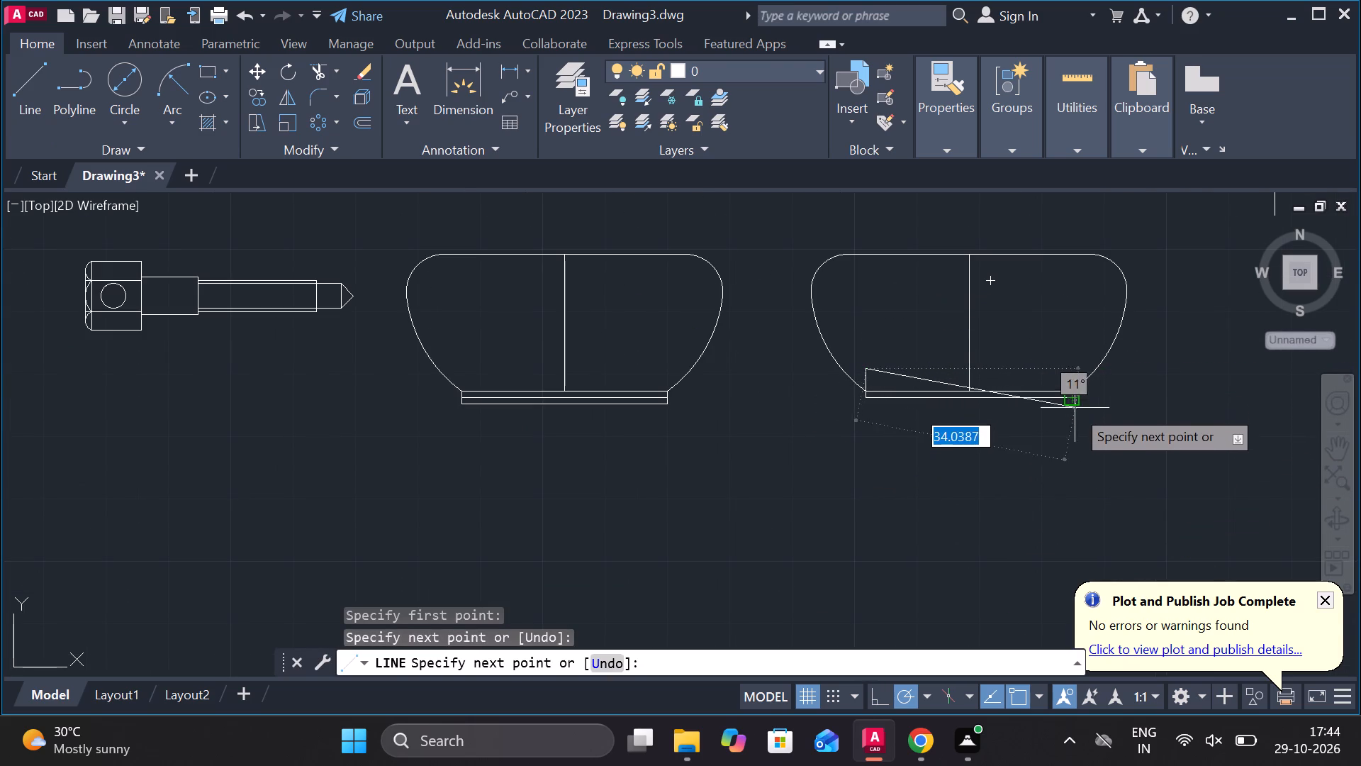
pyautogui.click(1070, 372)
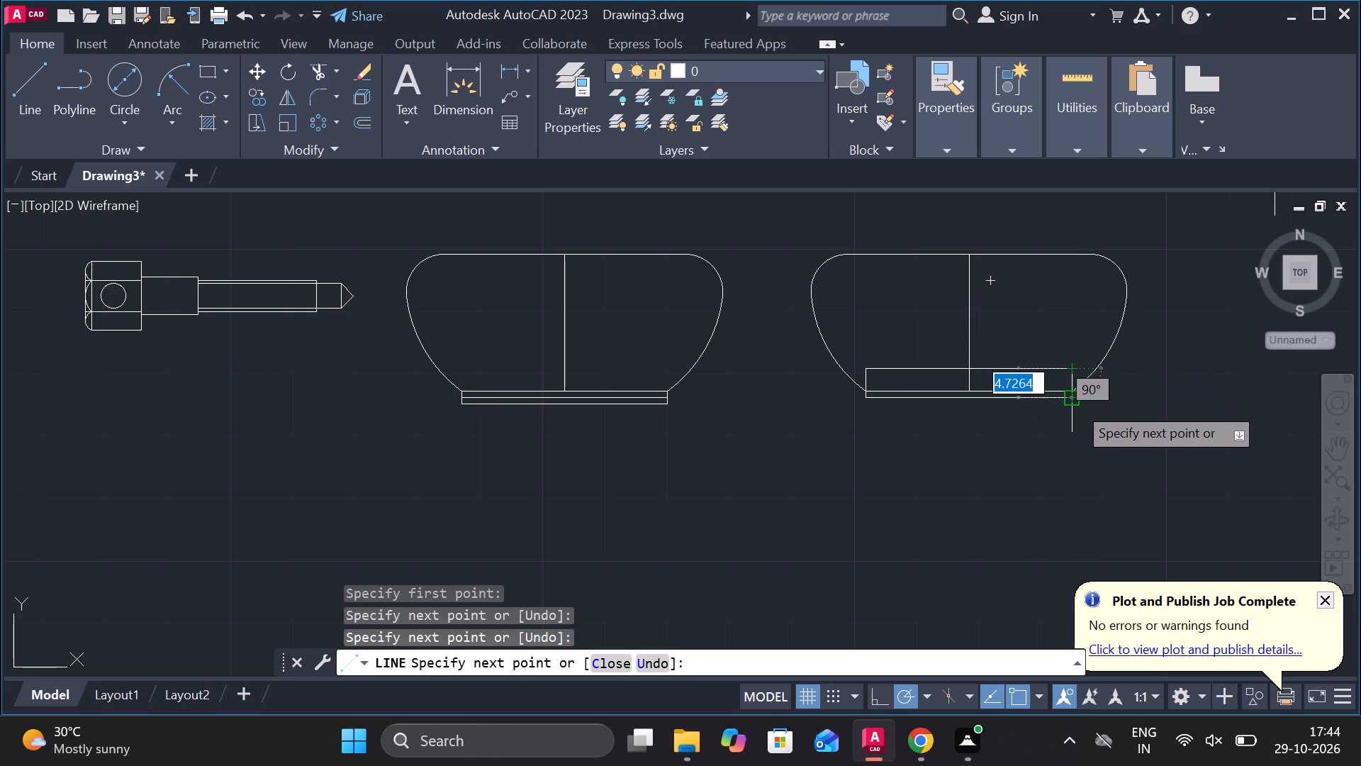
pyautogui.click(1076, 399)
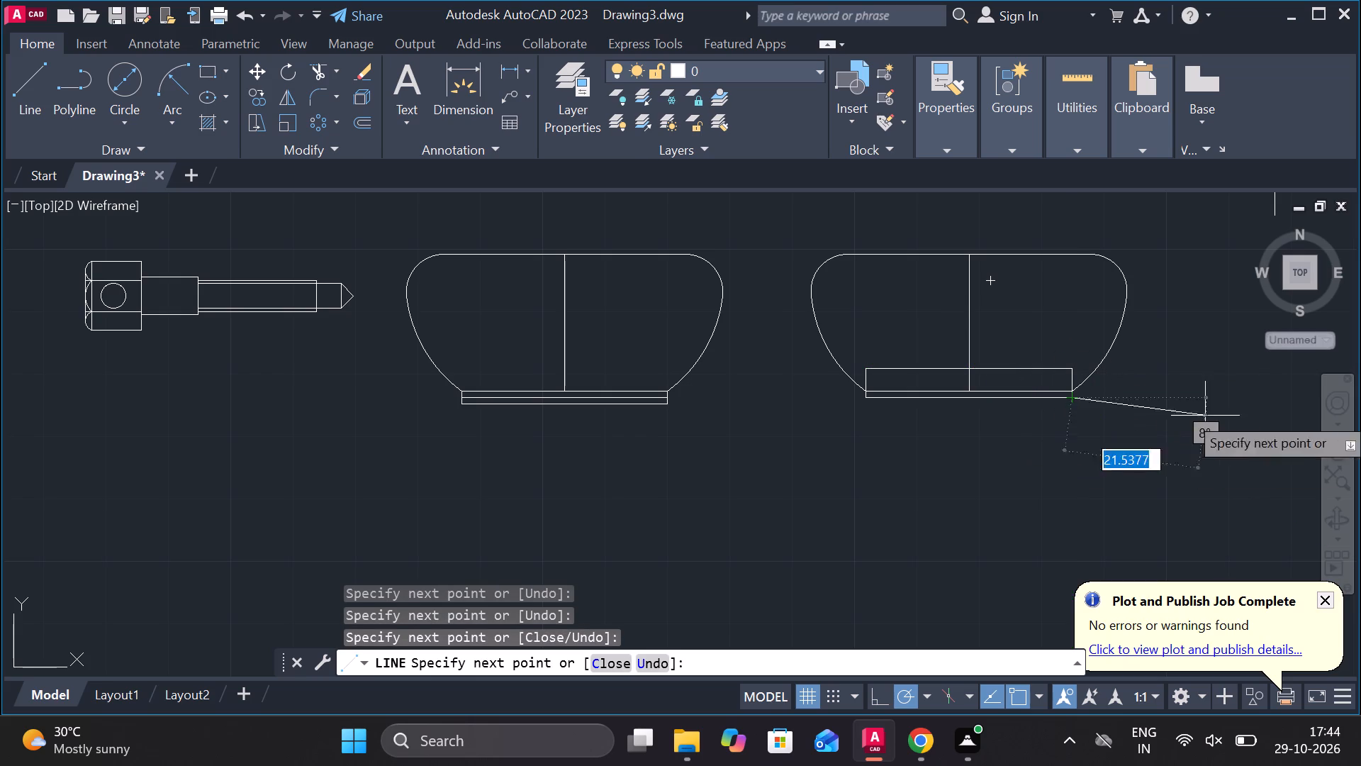
pyautogui.press('Escape')
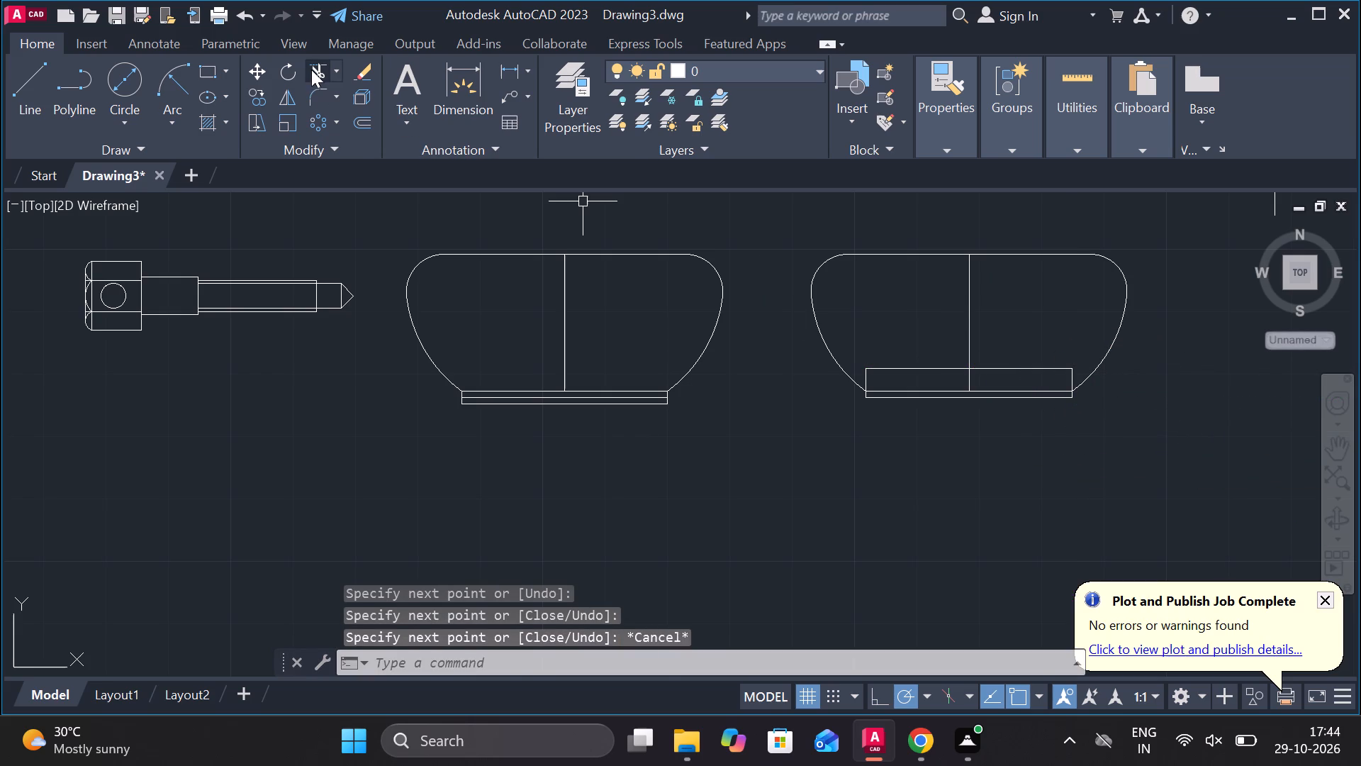
# Trim away the parts of the new connected lines above the copy's base, leaving only the short ends that close its strip.
pyautogui.click(311, 70)
pyautogui.scroll(1, 772, 427)
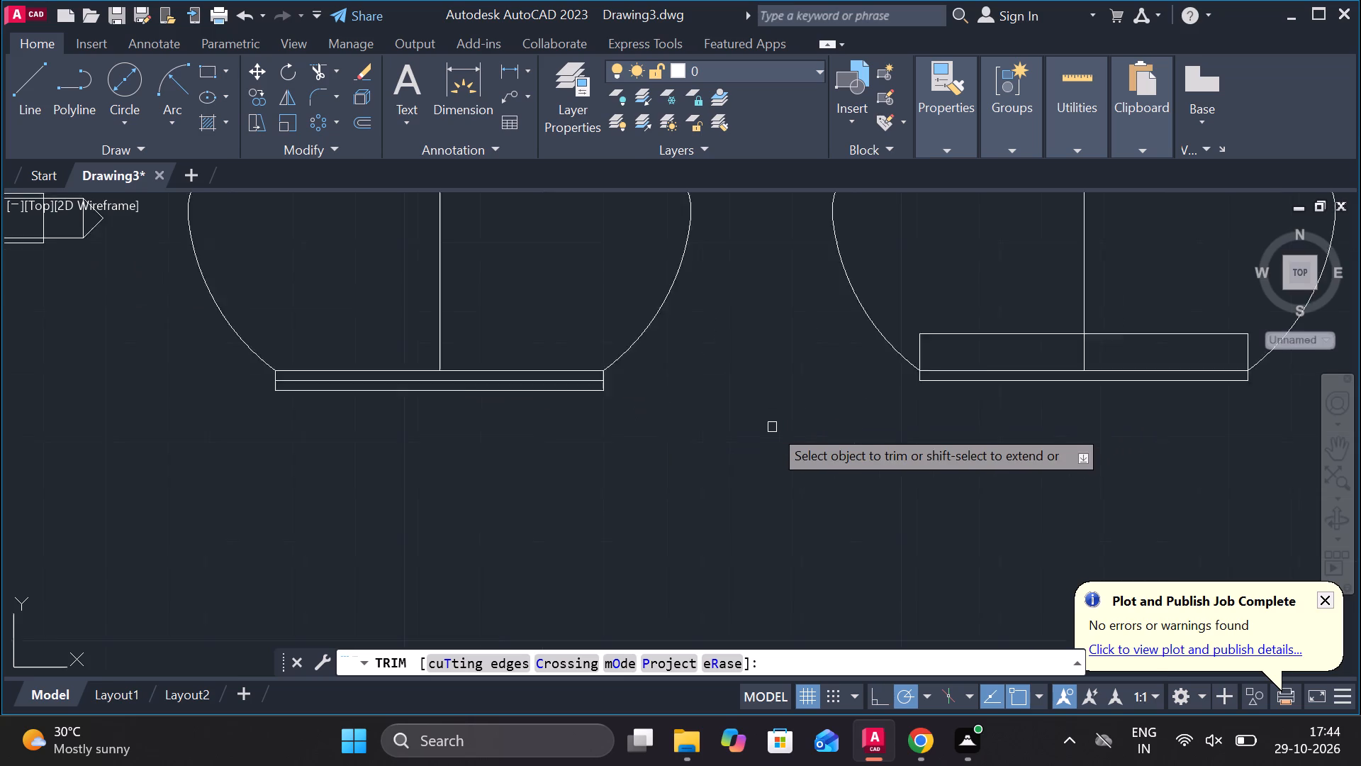
pyautogui.scroll(1, 772, 427)
pyautogui.click(1001, 304)
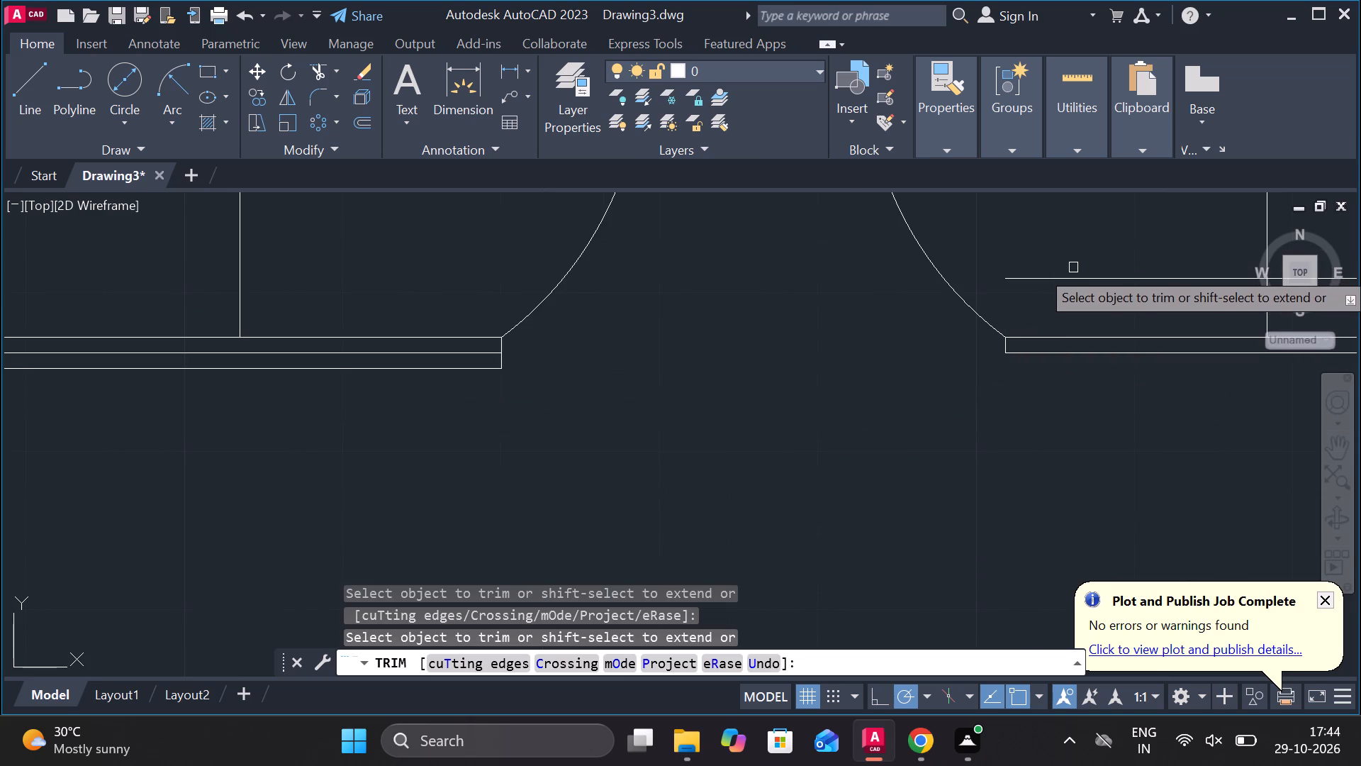
pyautogui.click(1074, 281)
pyautogui.scroll(-1, 1056, 302)
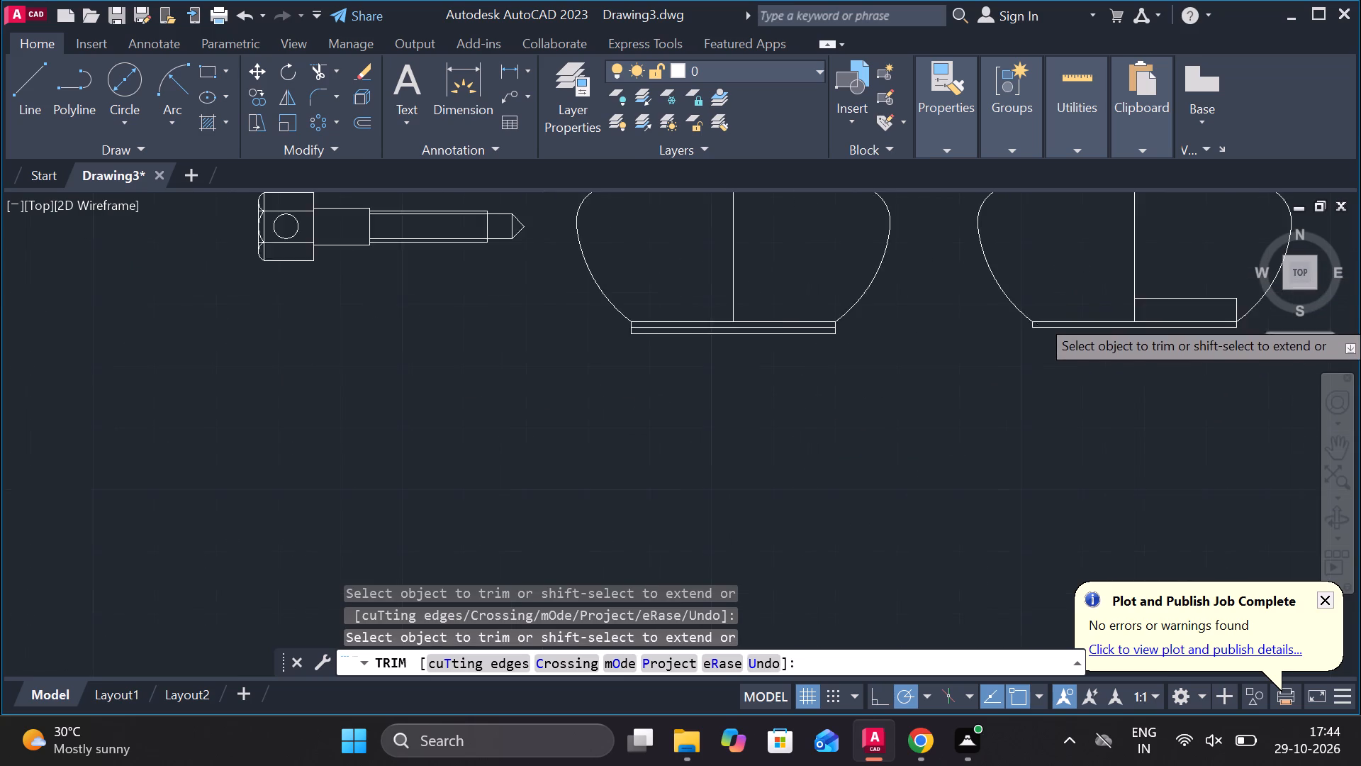
pyautogui.scroll(-2, 1043, 317)
pyautogui.click(1143, 302)
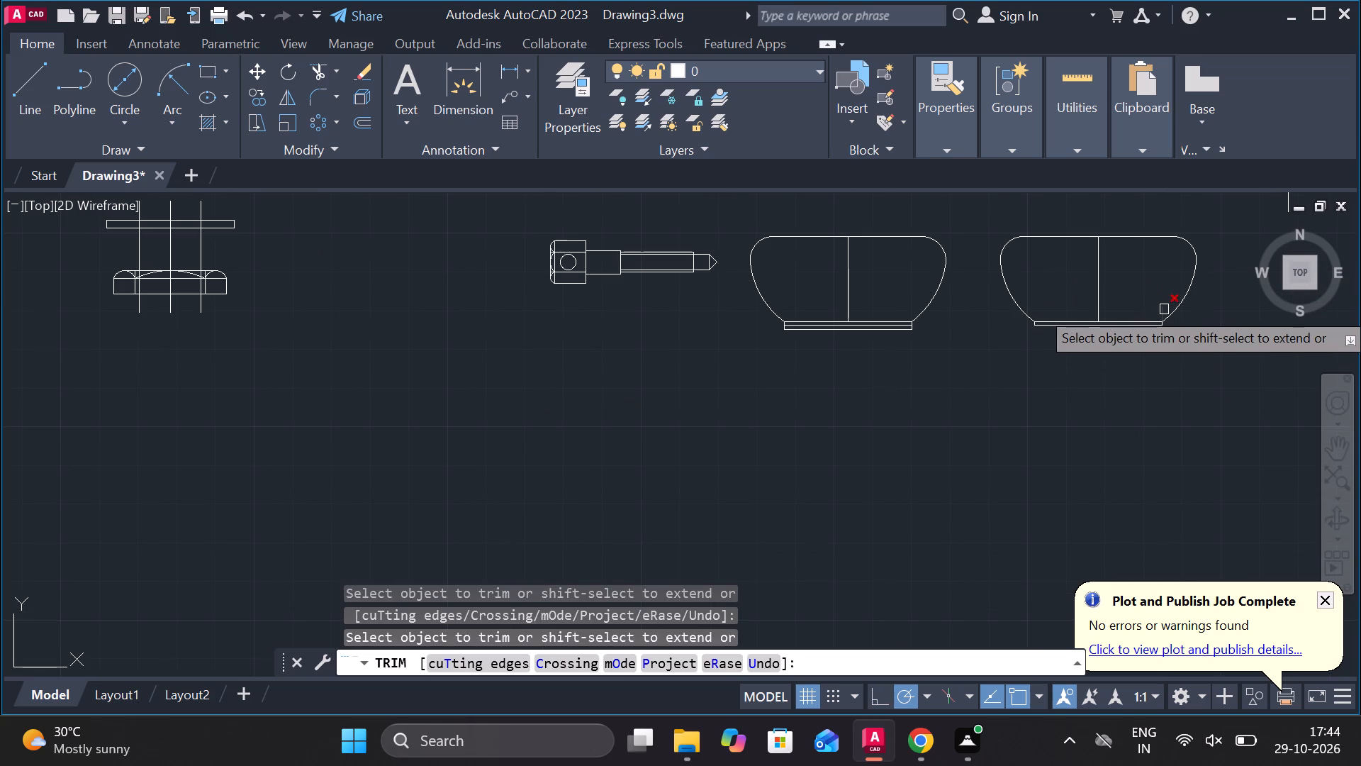
pyautogui.click(1164, 309)
# Remove the middle line of the original outline's base strip with Trim.
pyautogui.scroll(2, 899, 324)
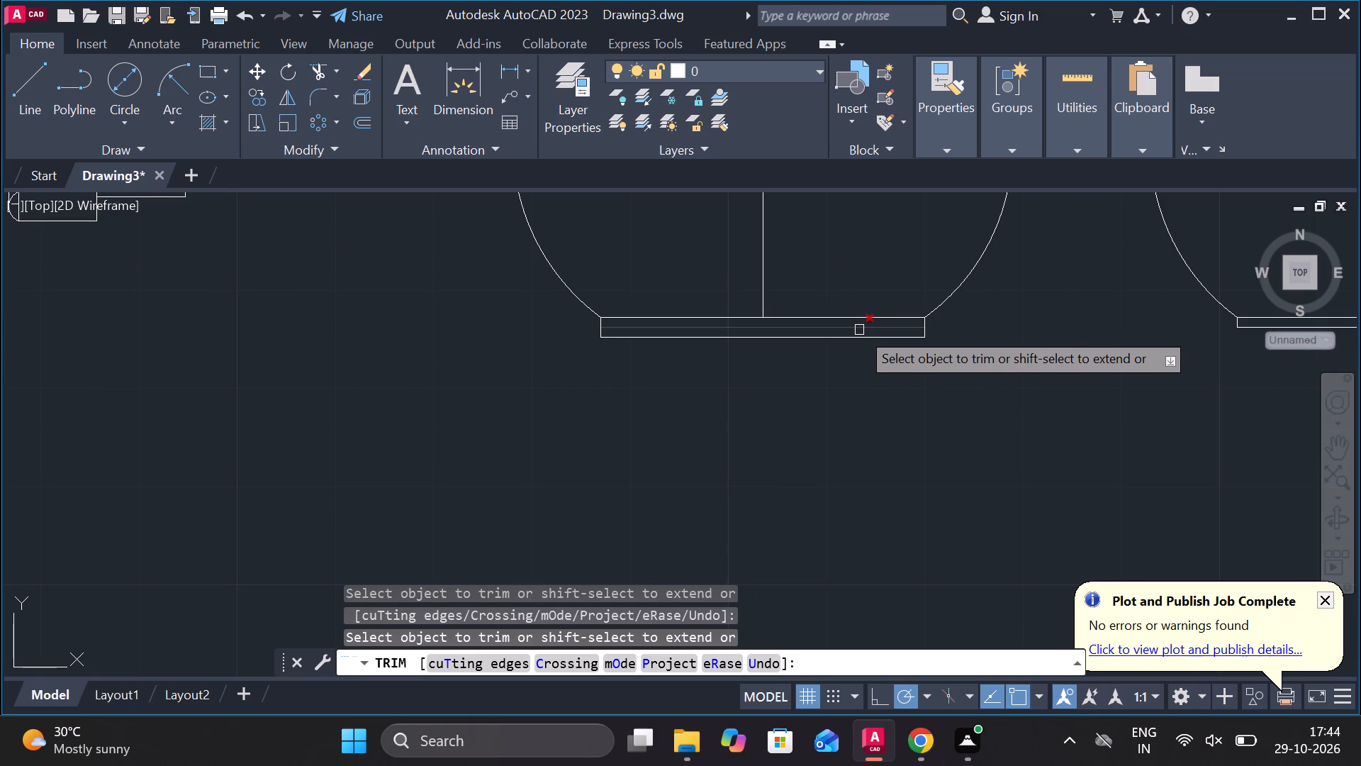
pyautogui.click(859, 323)
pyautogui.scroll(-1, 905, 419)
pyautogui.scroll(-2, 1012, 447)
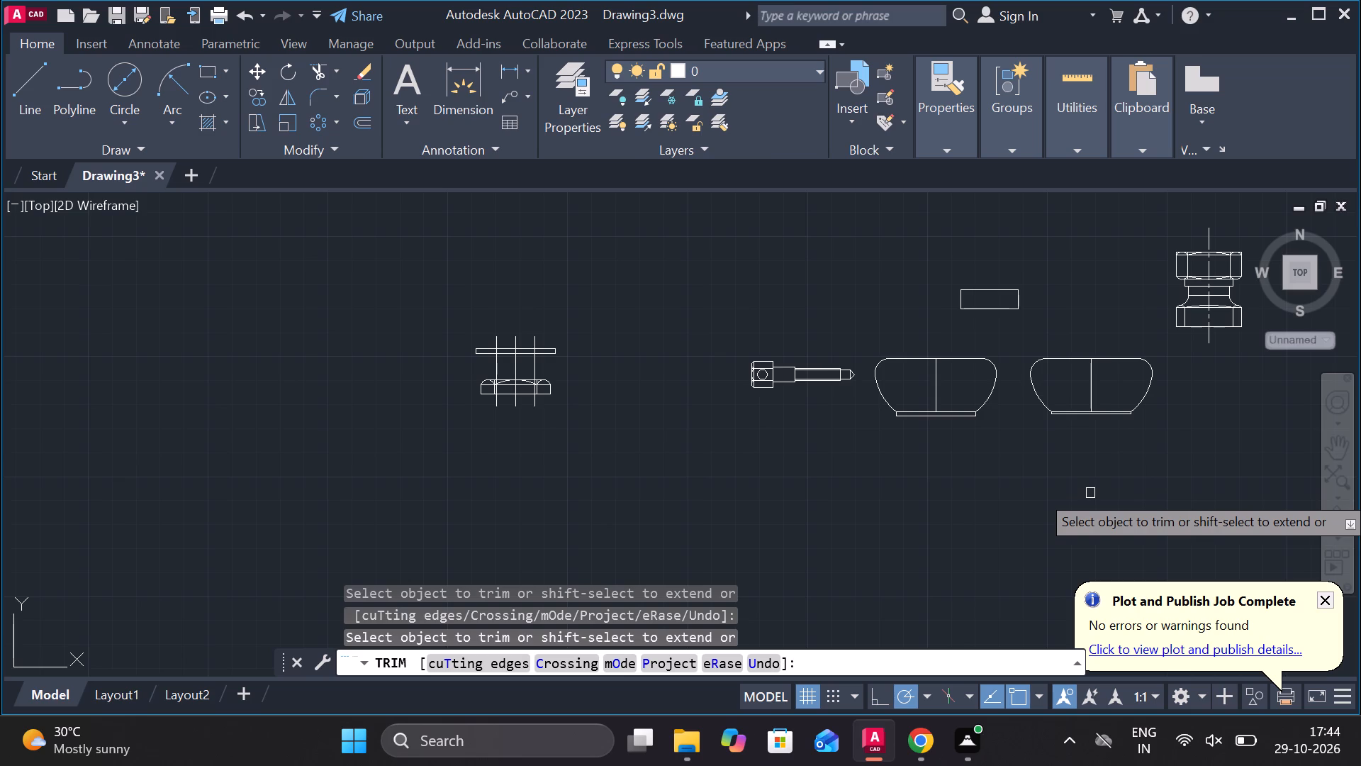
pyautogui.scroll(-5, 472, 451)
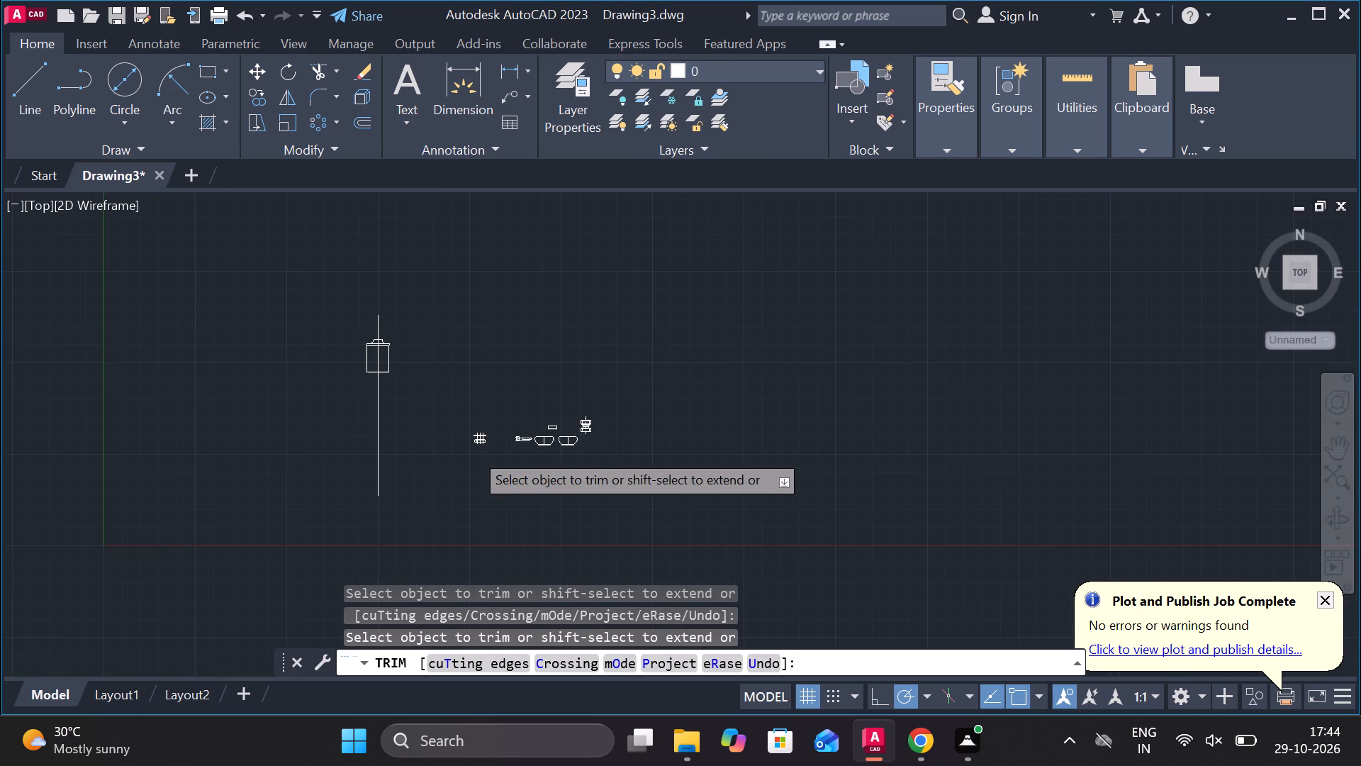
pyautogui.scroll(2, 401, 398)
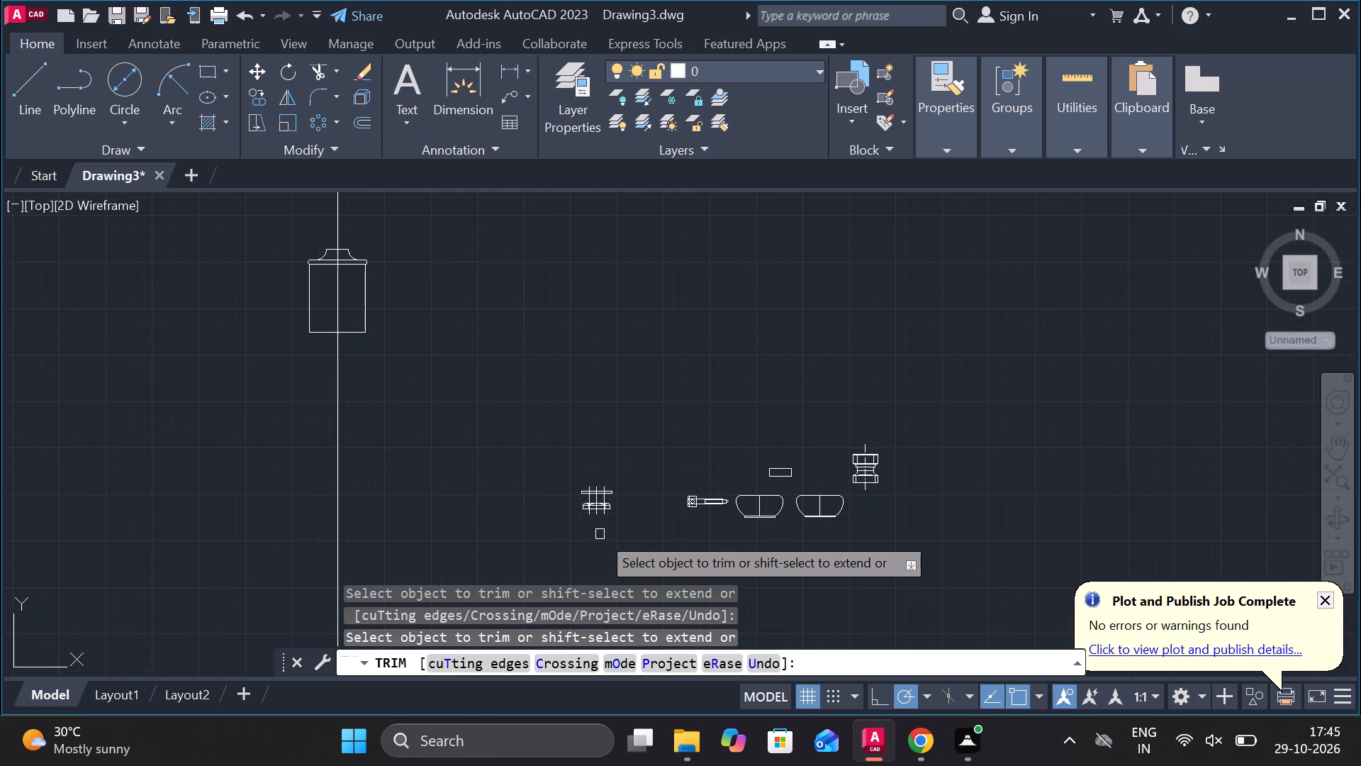
# Measure the thickness of the narrow strip crossing the three vertical lines above the arched head outline.
pyautogui.scroll(3, 600, 534)
pyautogui.scroll(-1, 600, 534)
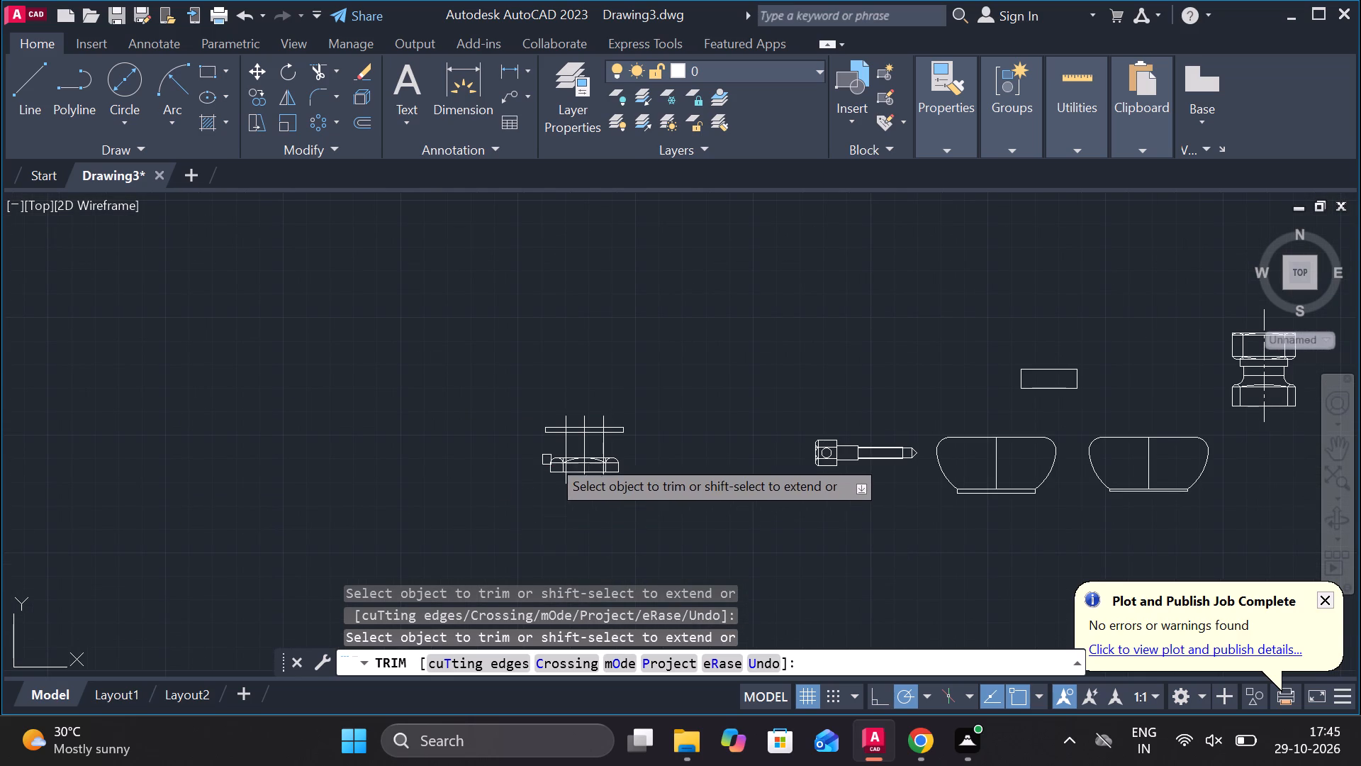
pyautogui.scroll(2, 573, 448)
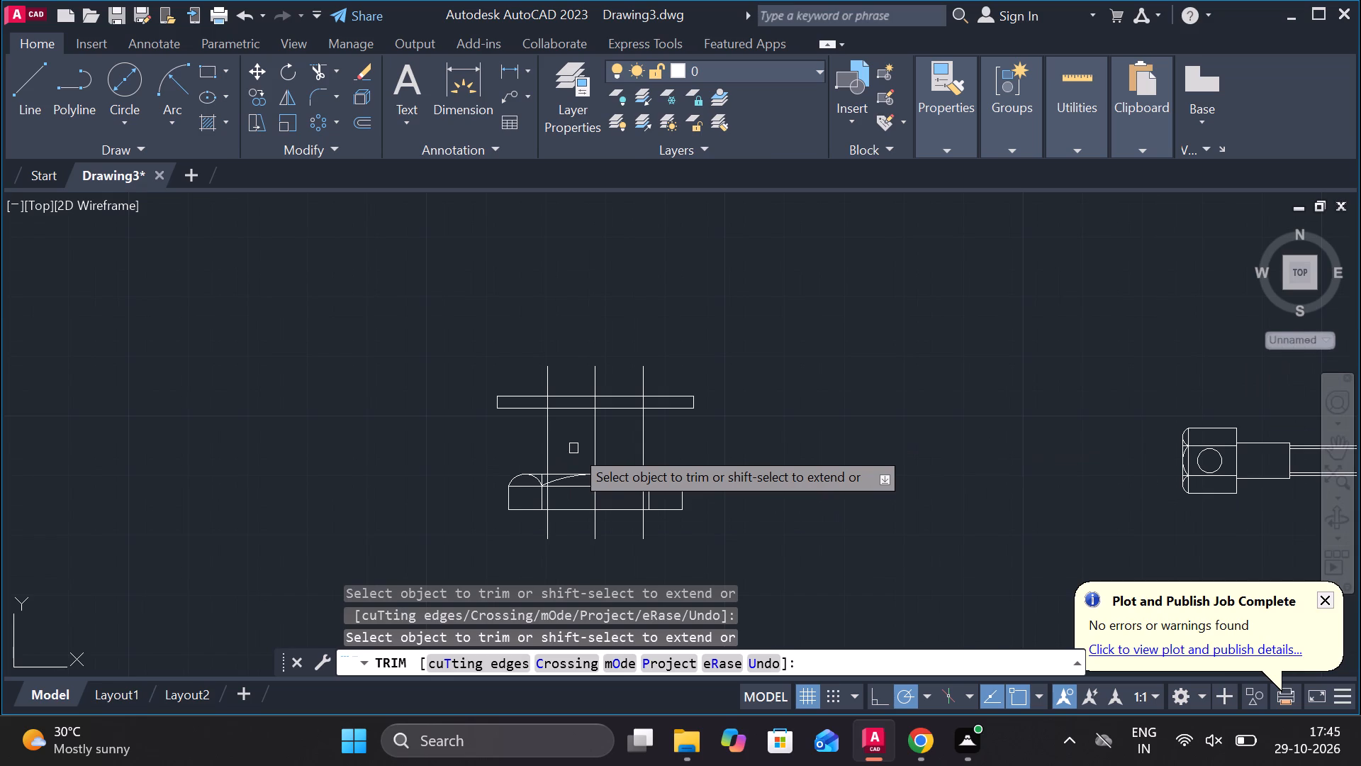
pyautogui.scroll(1, 572, 440)
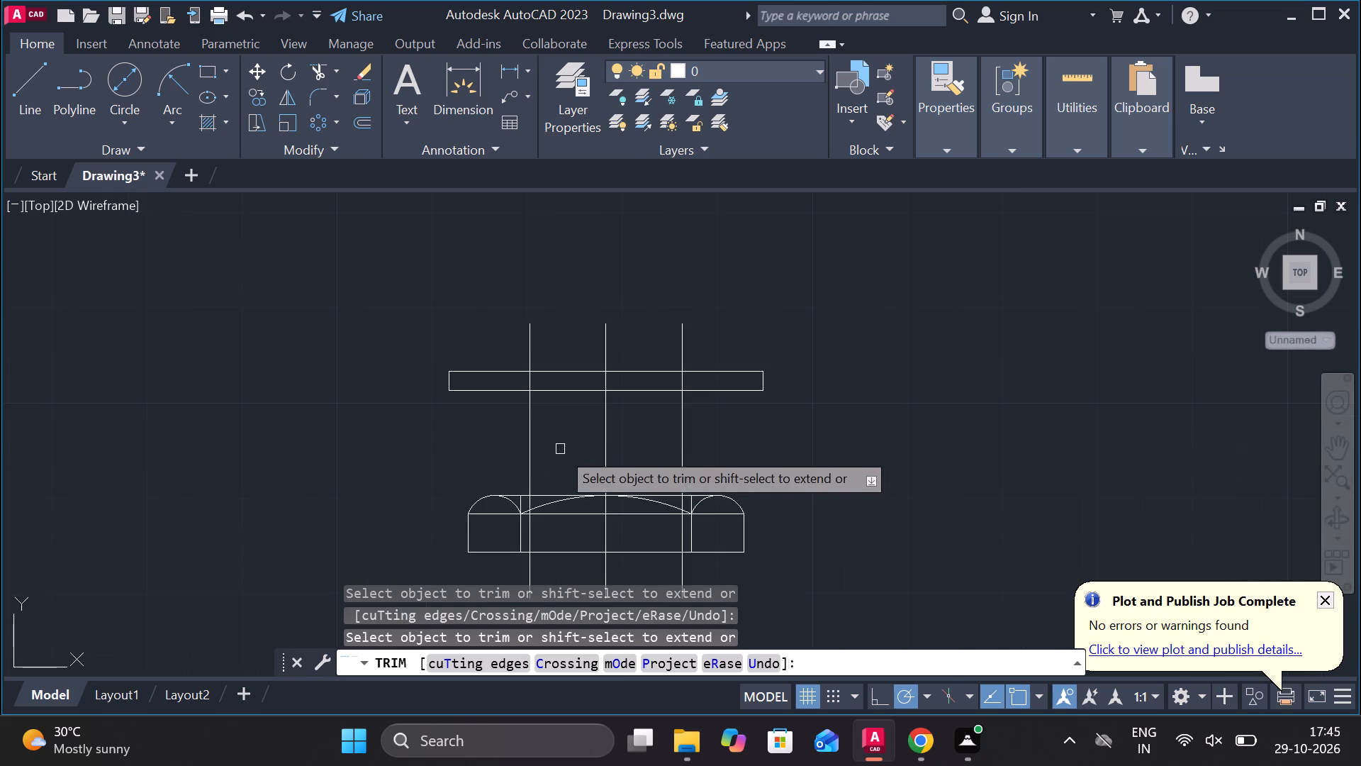
pyautogui.press('Escape')
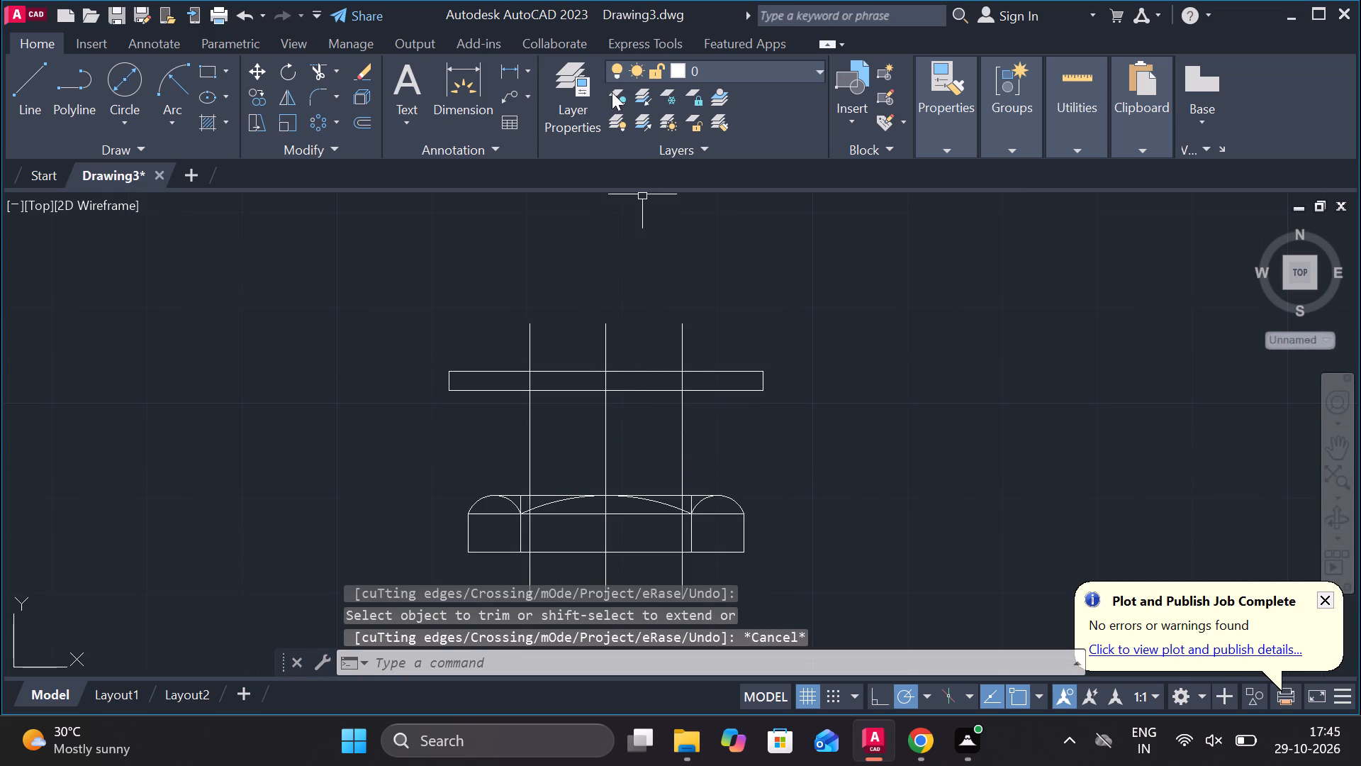
pyautogui.click(508, 64)
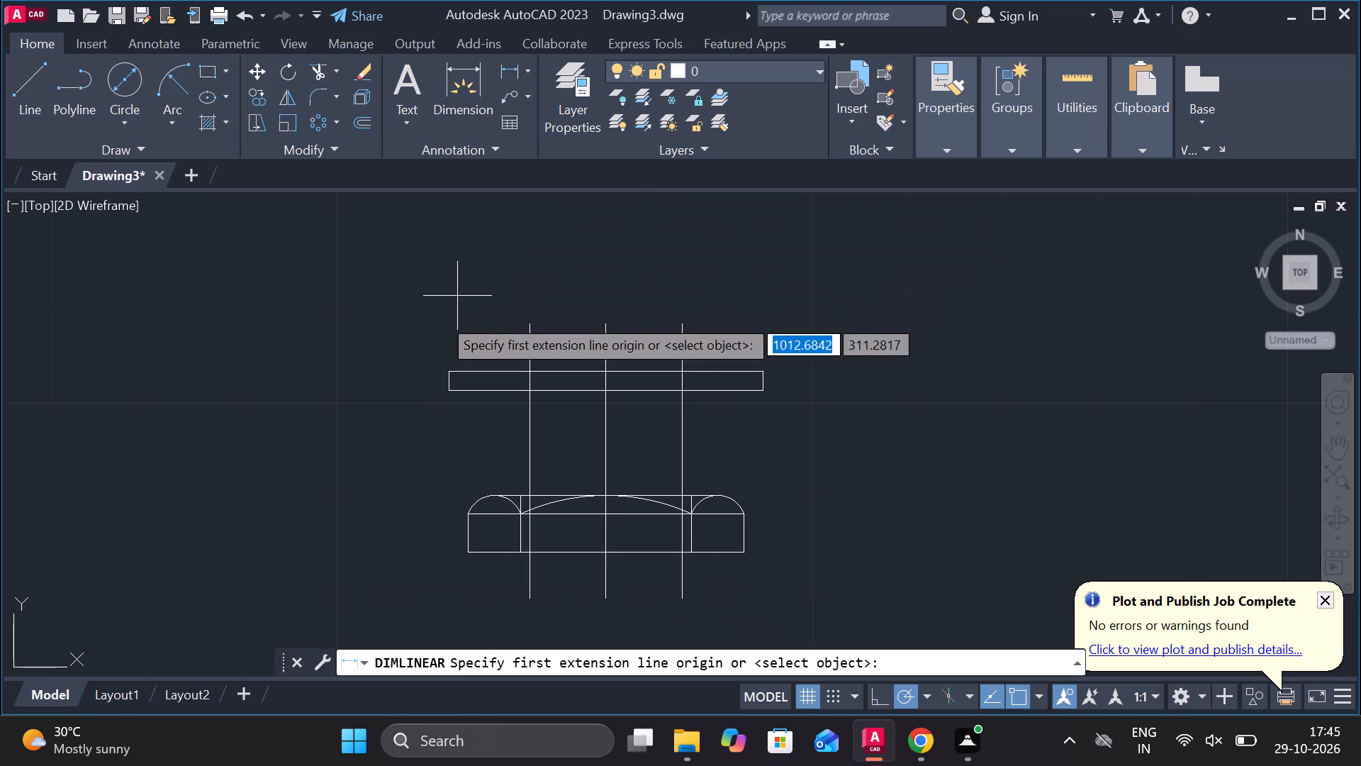
pyautogui.click(446, 371)
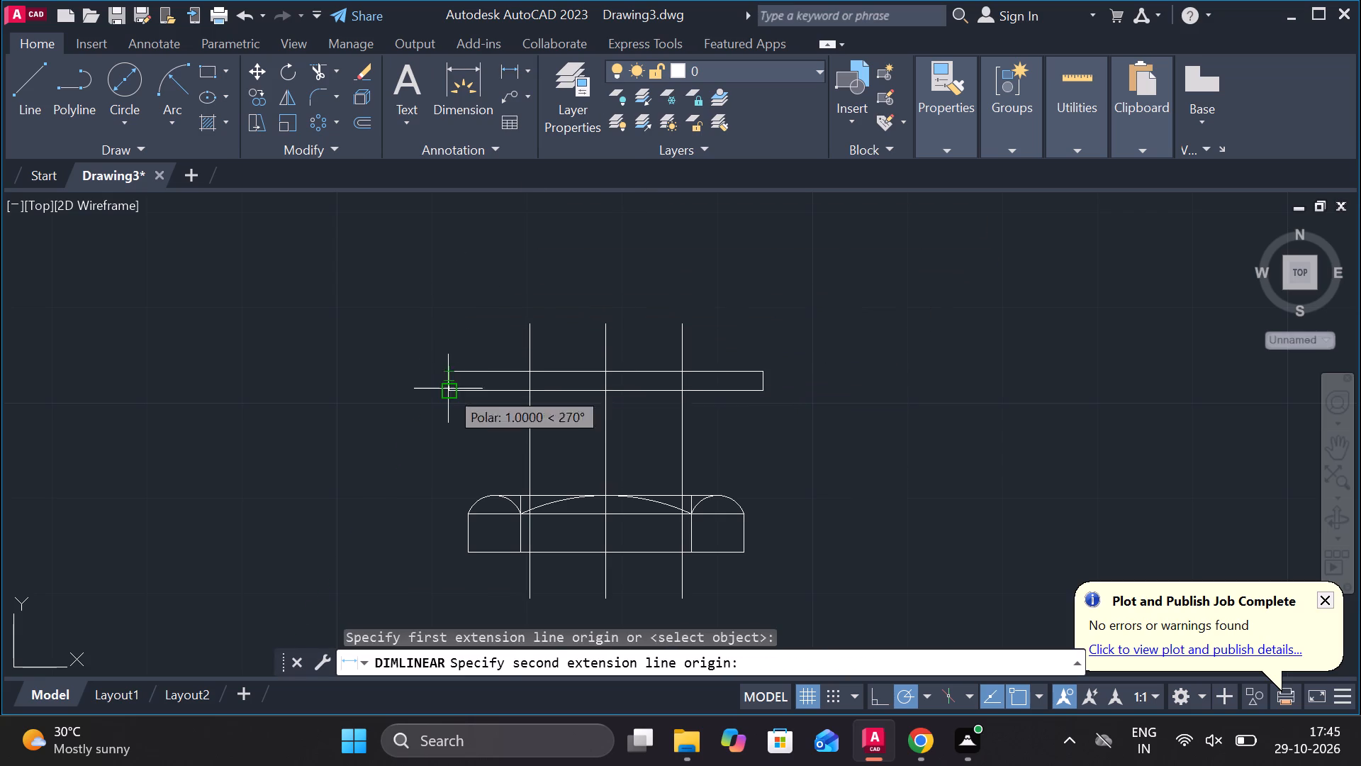
pyautogui.click(448, 392)
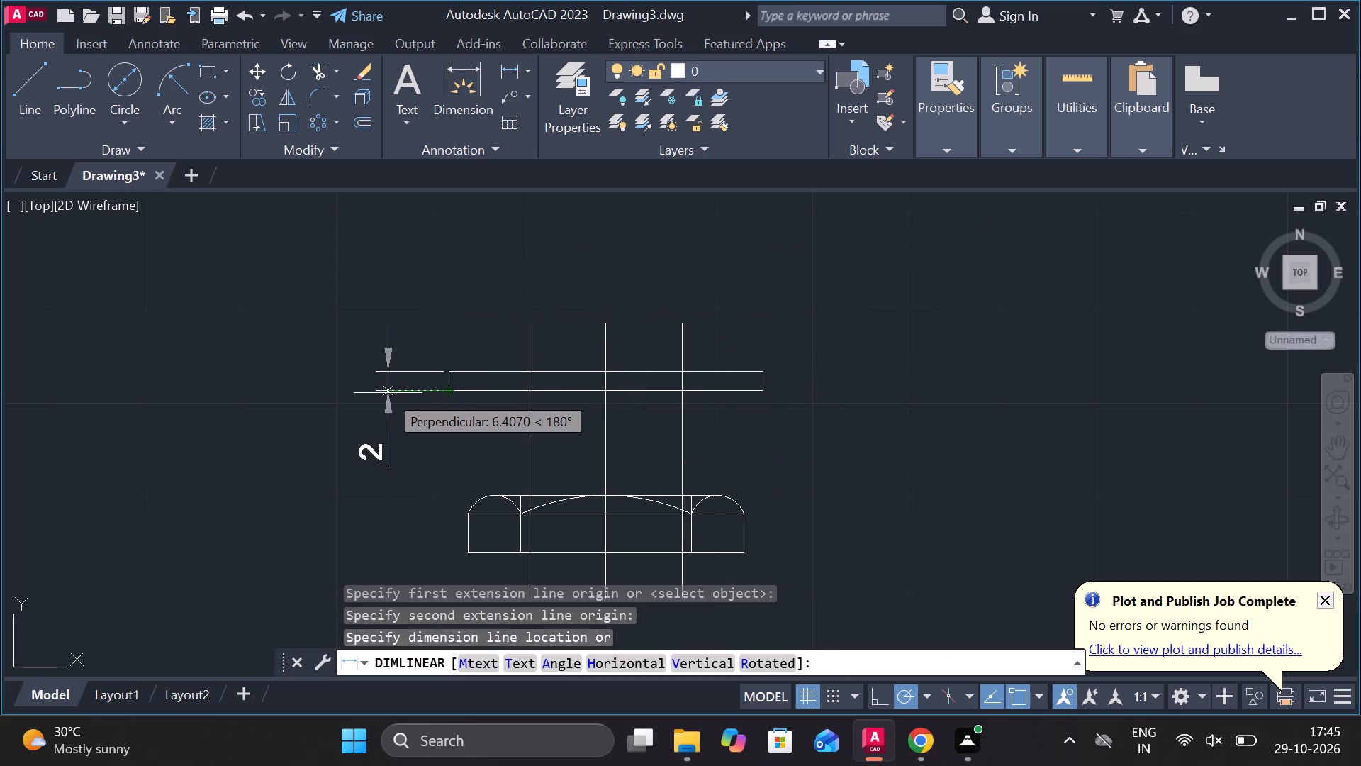
pyautogui.press('Escape')
# Measure the height of the base strip on the original rounded outline.
pyautogui.scroll(-2, 414, 467)
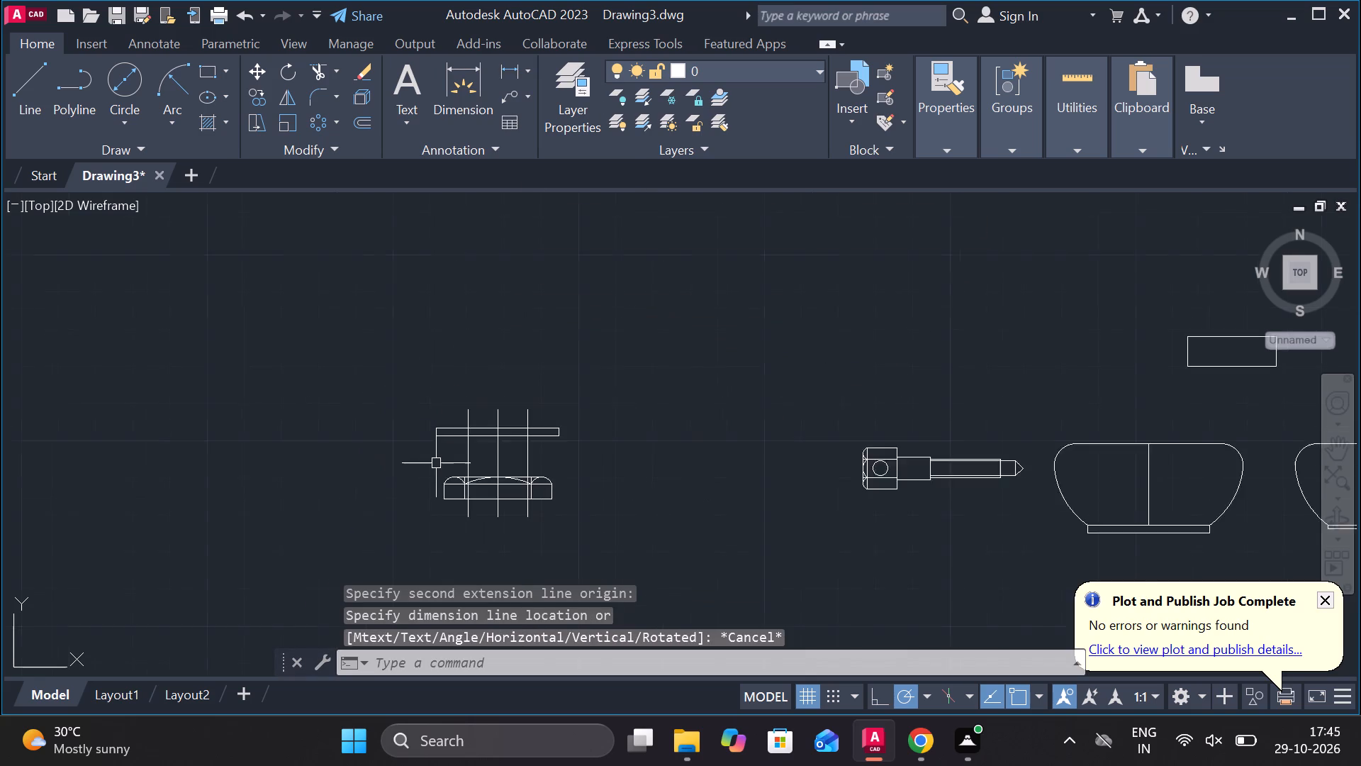
pyautogui.scroll(-1, 436, 463)
pyautogui.scroll(3, 871, 497)
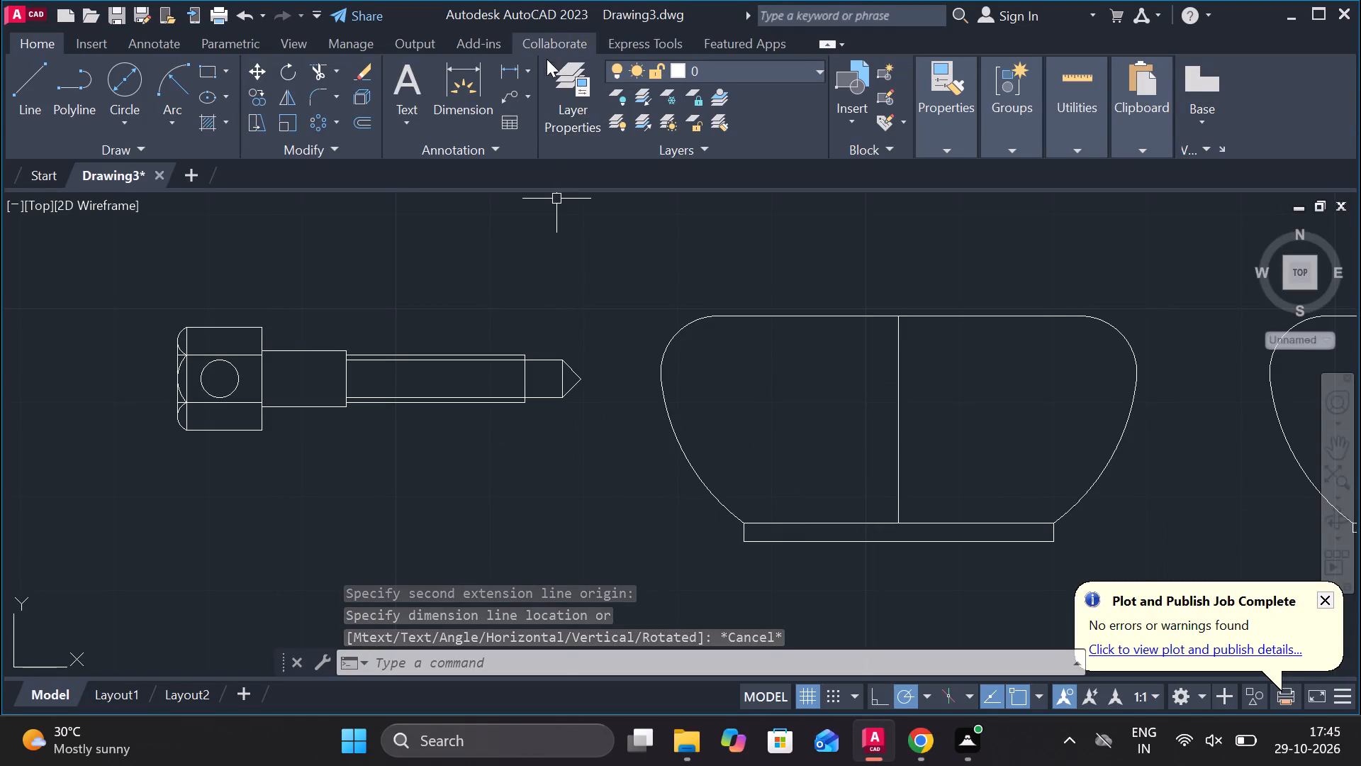
pyautogui.click(513, 65)
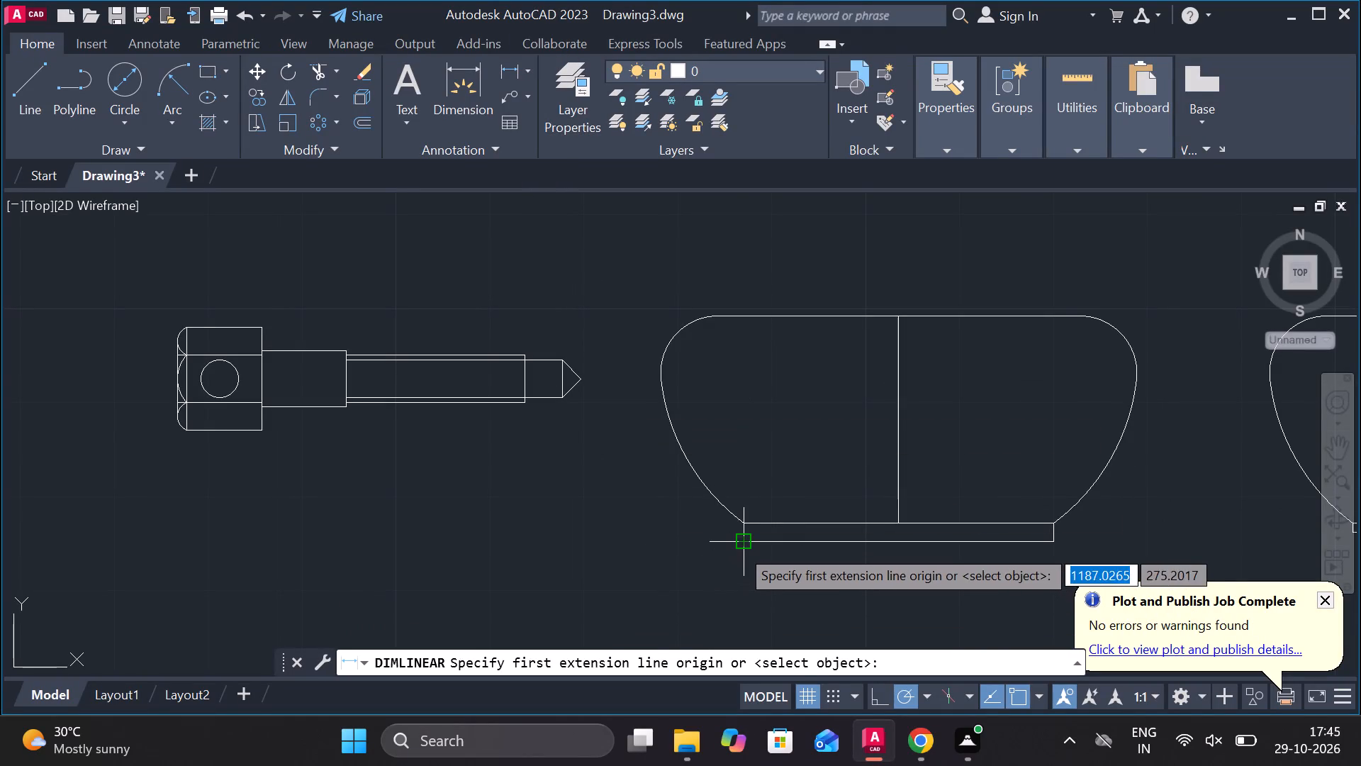
pyautogui.click(739, 547)
pyautogui.click(743, 522)
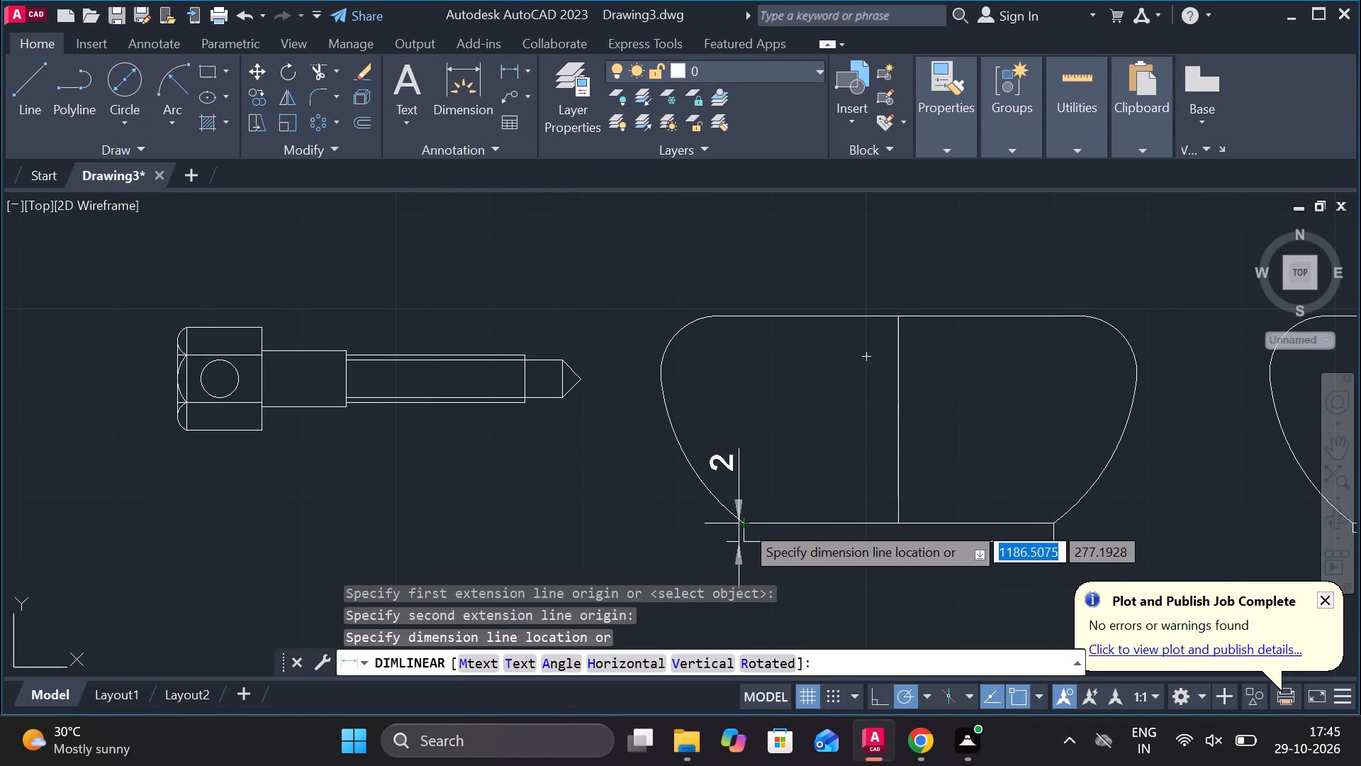
pyautogui.press('Escape')
pyautogui.scroll(-3, 617, 460)
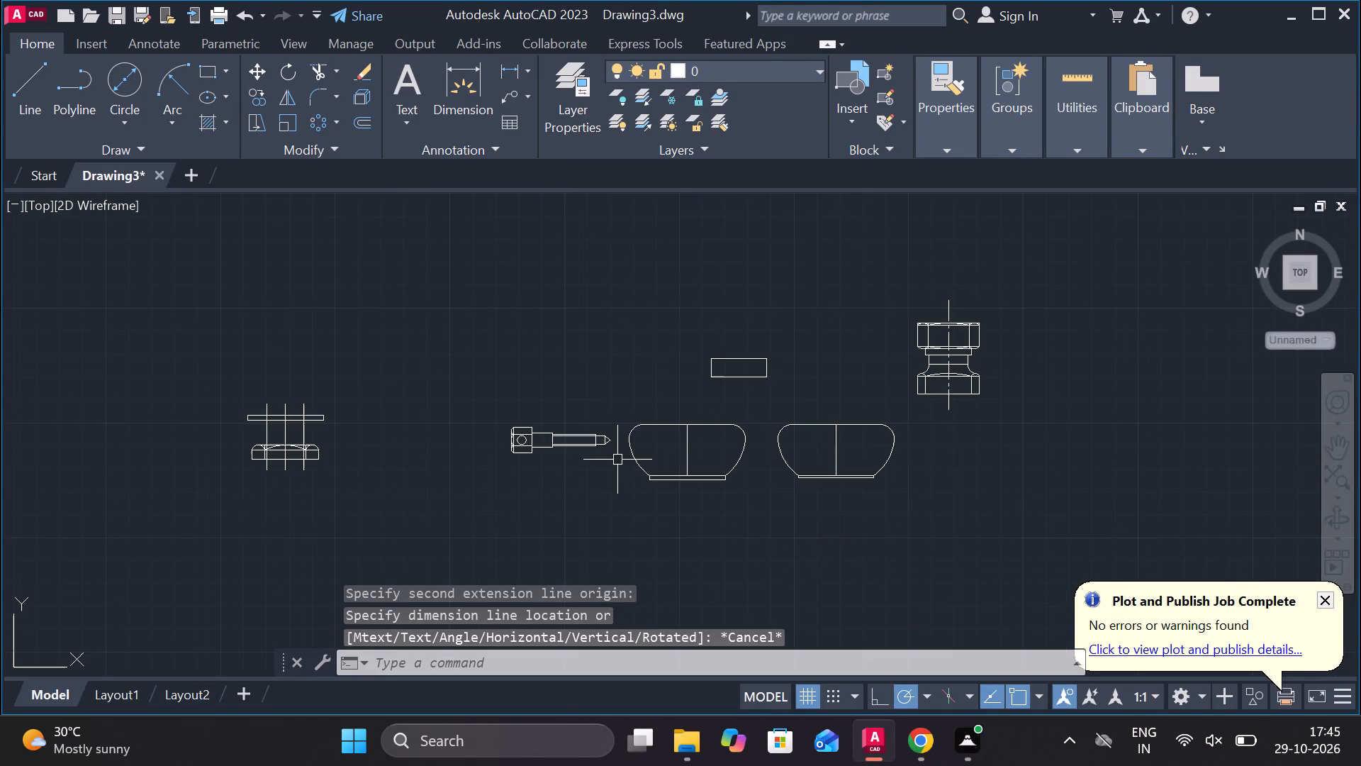
# Delete the top line and both short end lines of the narrow strip above the arched head, keeping its lower line.
pyautogui.scroll(3, 167, 445)
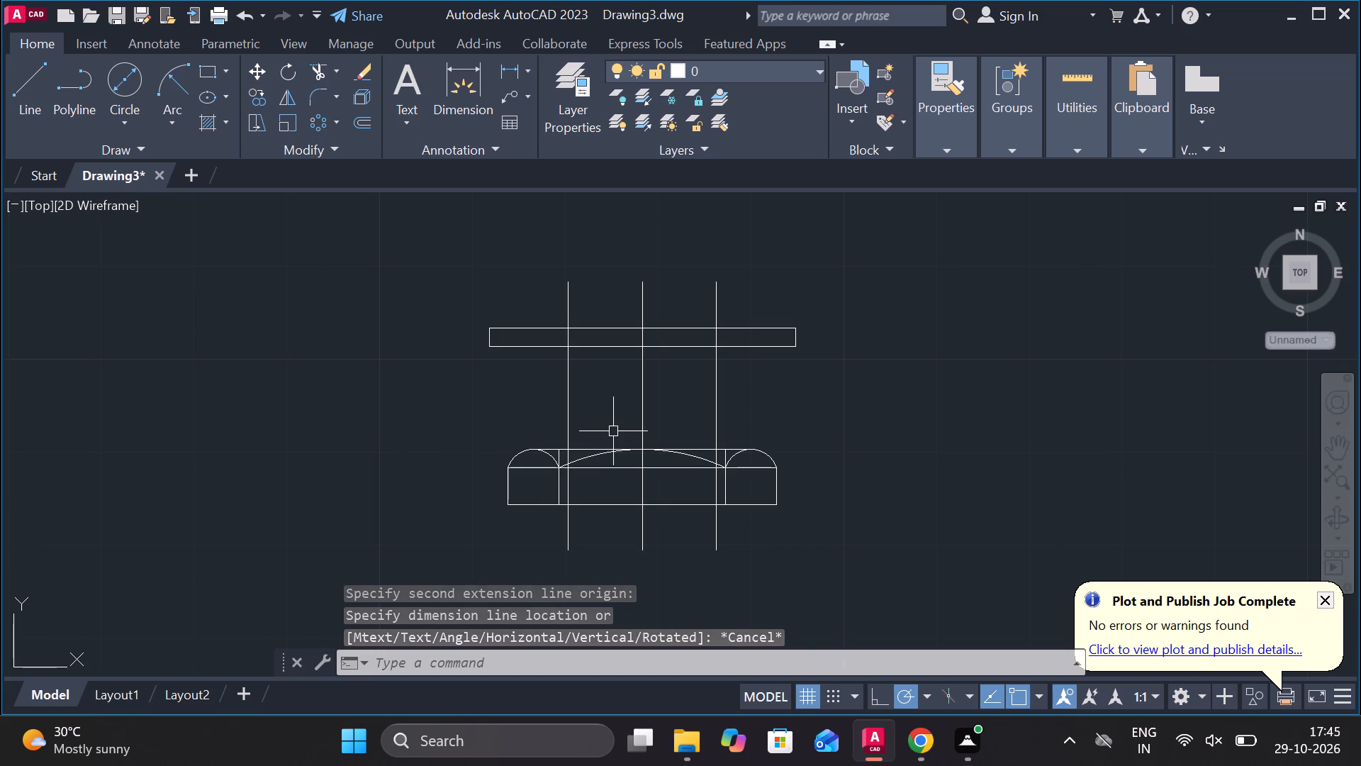
pyautogui.click(606, 328)
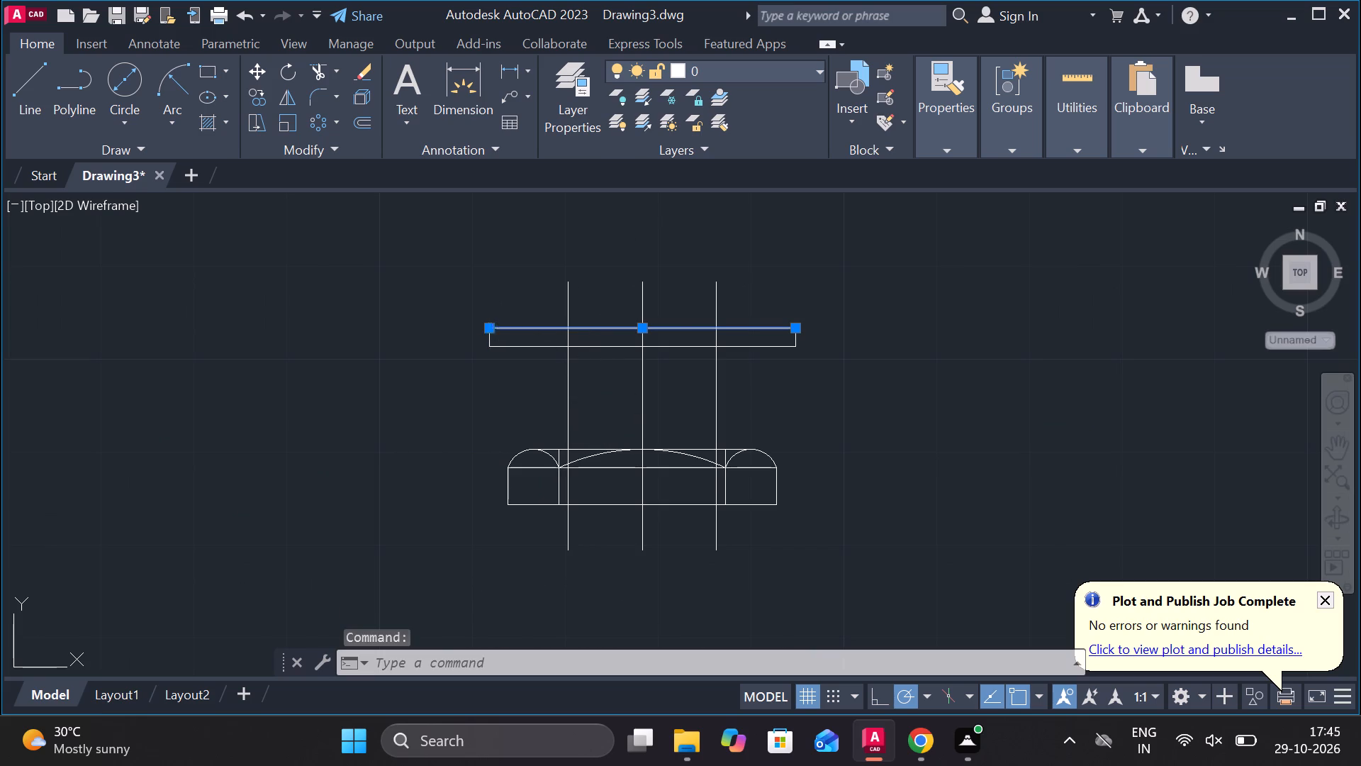
pyautogui.click(488, 337)
pyautogui.click(795, 338)
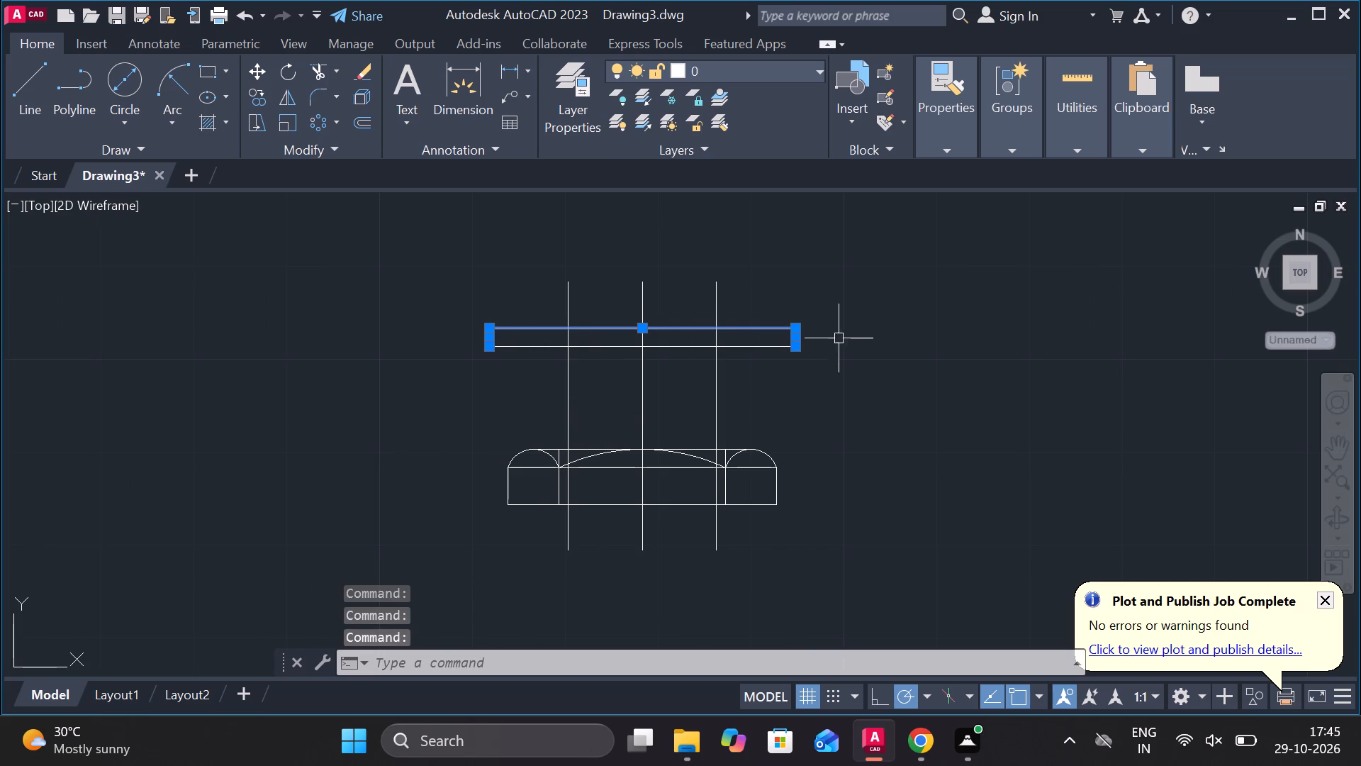
pyautogui.press('Delete')
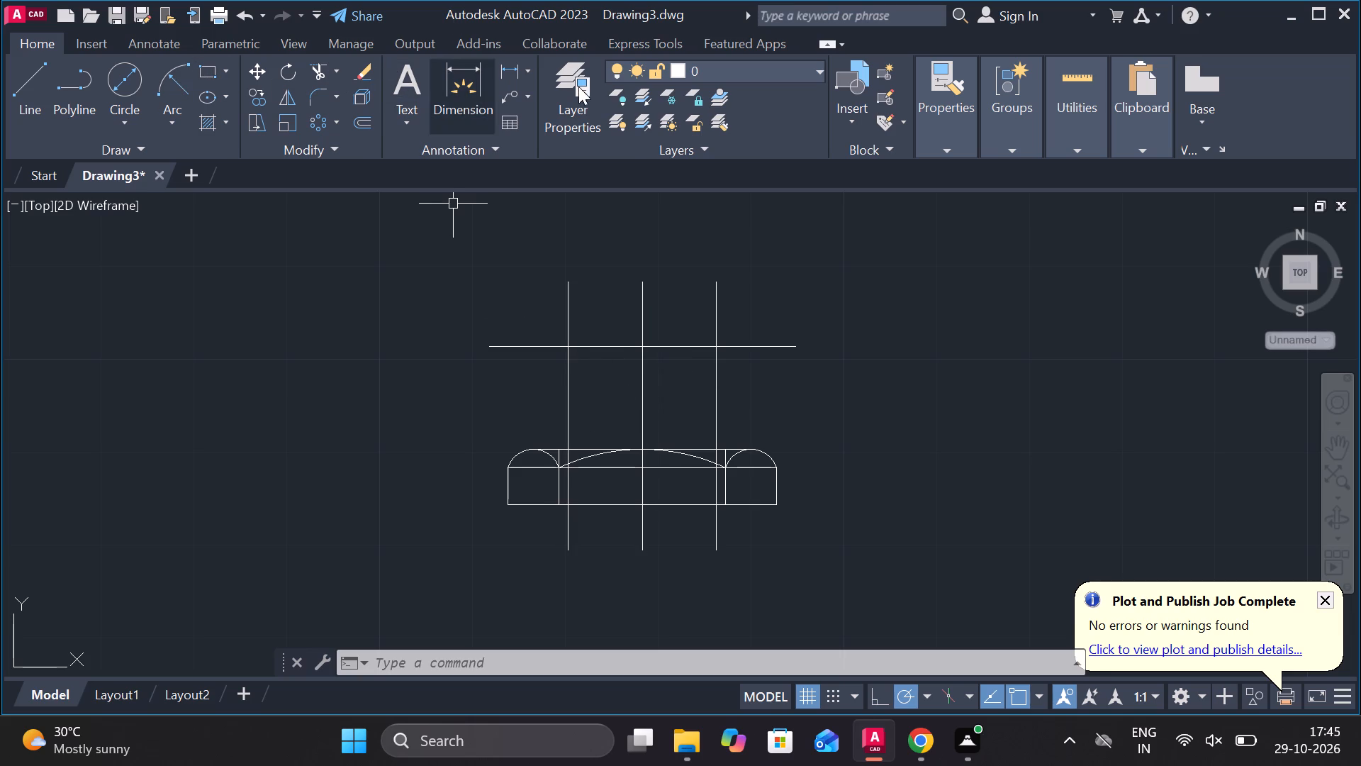
# Measure the distance between the two outer vertical lines above the arched head.
pyautogui.click(512, 75)
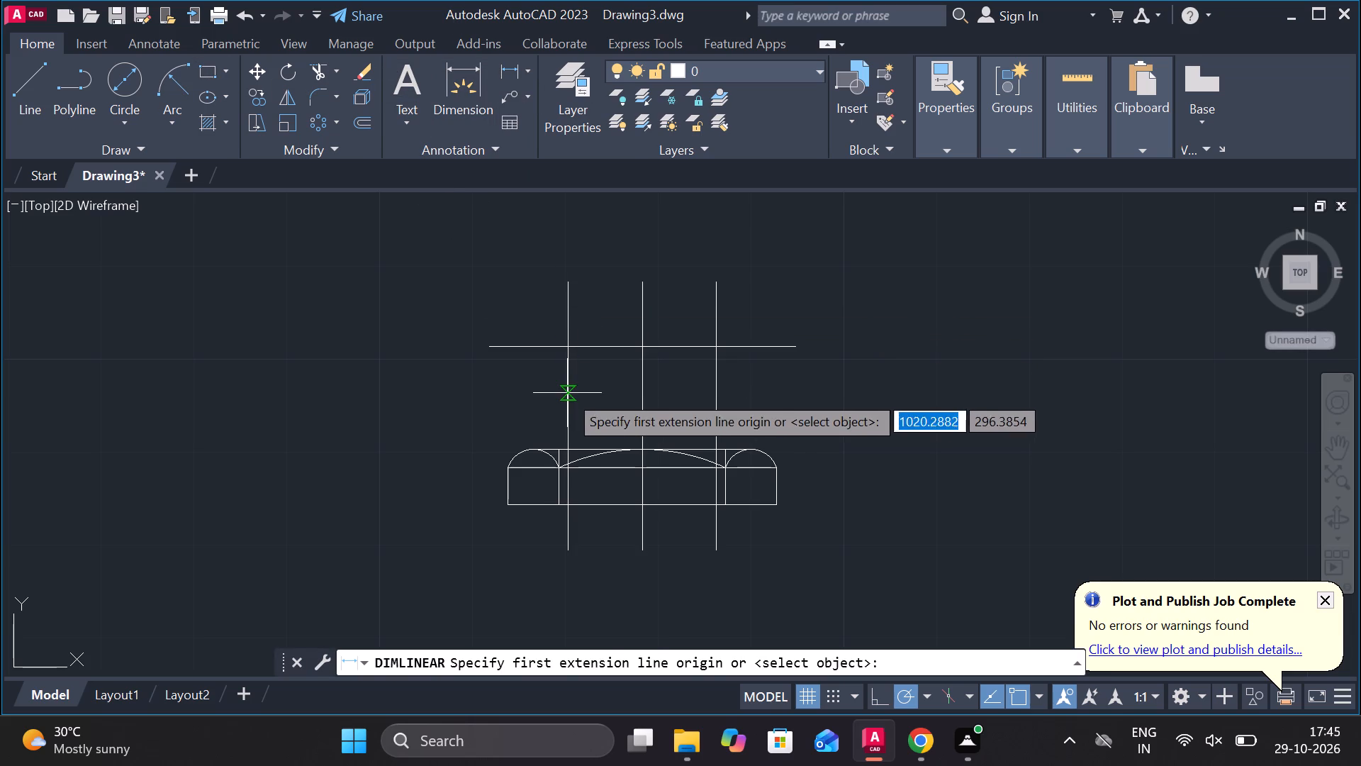
pyautogui.click(567, 393)
pyautogui.click(712, 391)
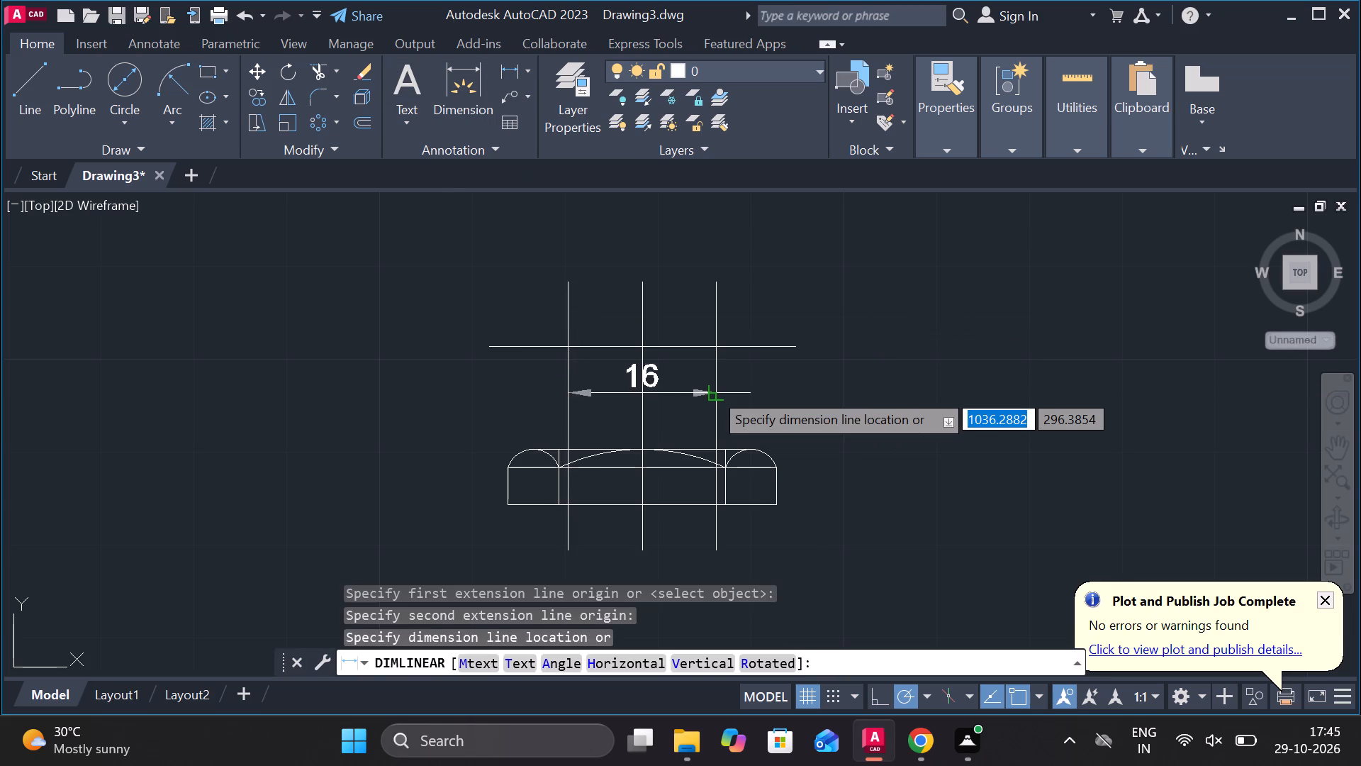
pyautogui.press('Escape')
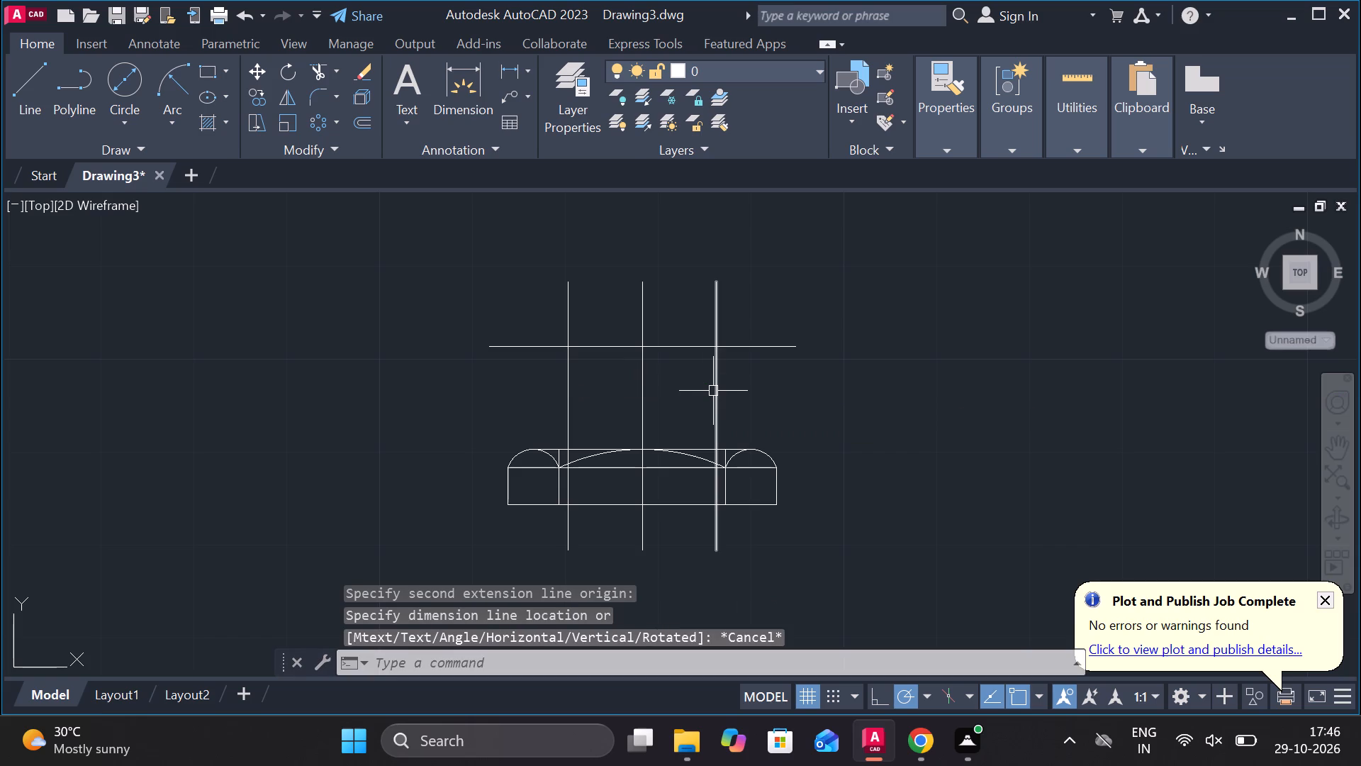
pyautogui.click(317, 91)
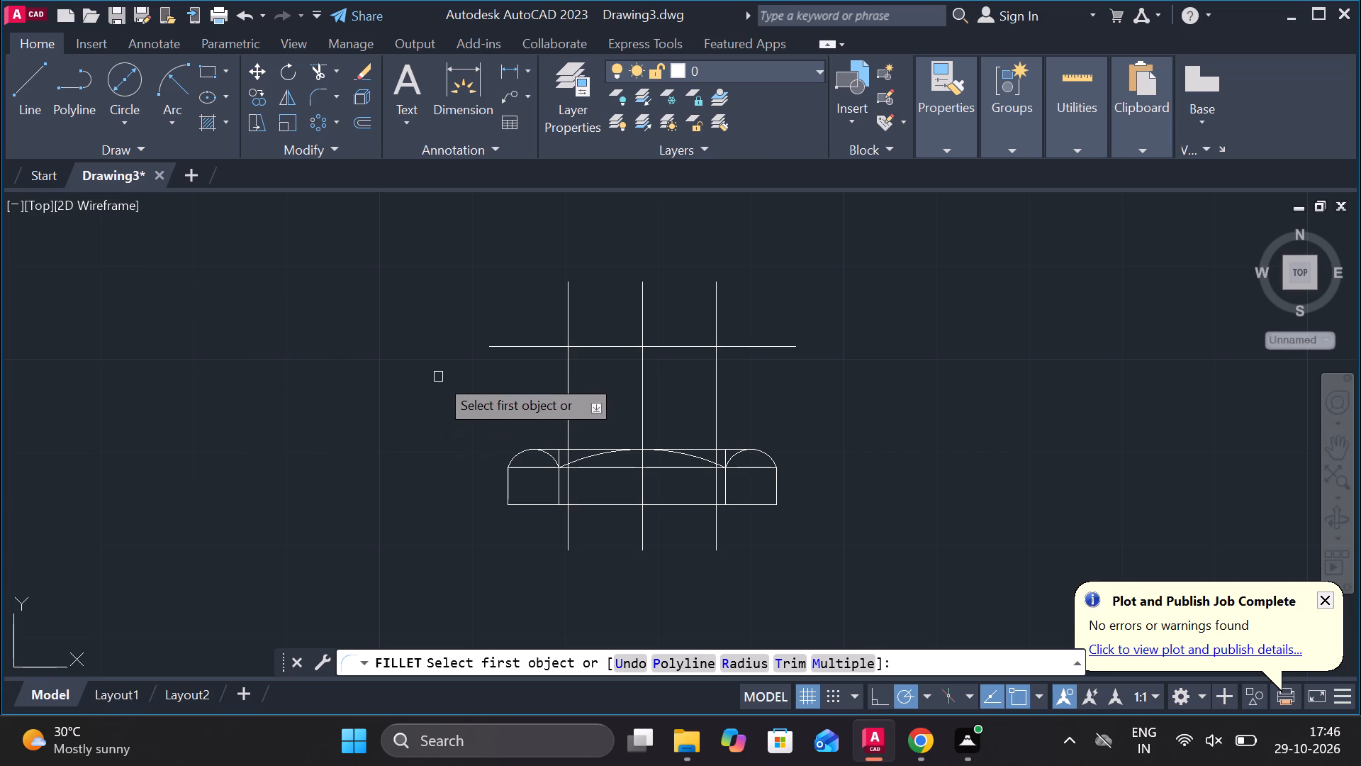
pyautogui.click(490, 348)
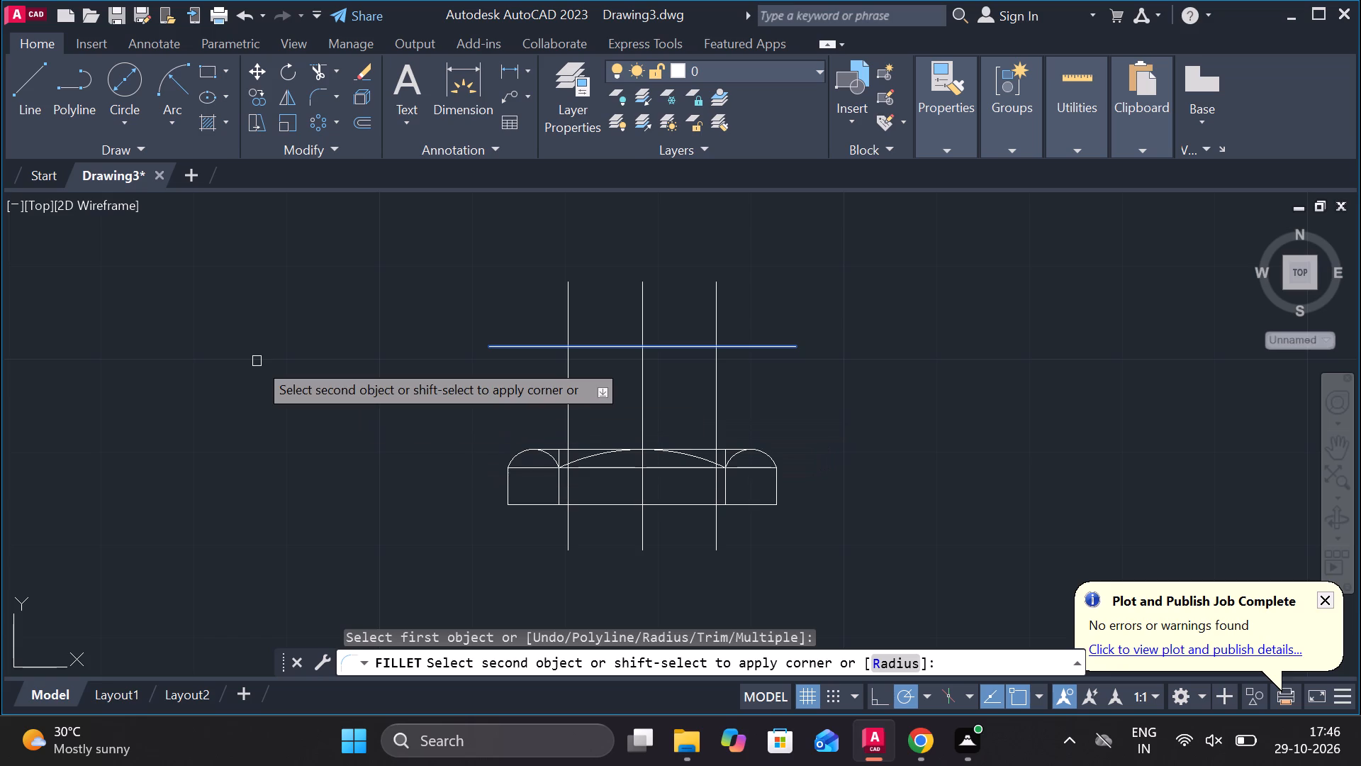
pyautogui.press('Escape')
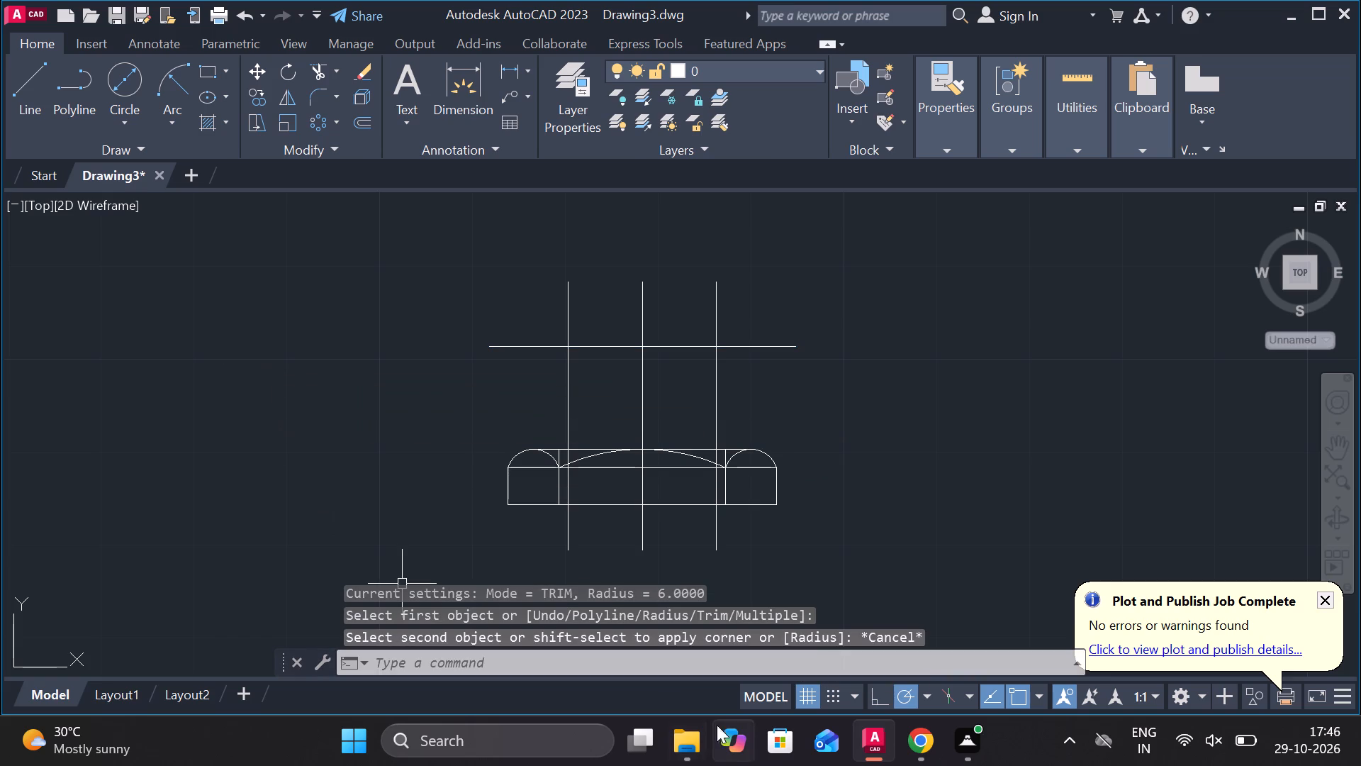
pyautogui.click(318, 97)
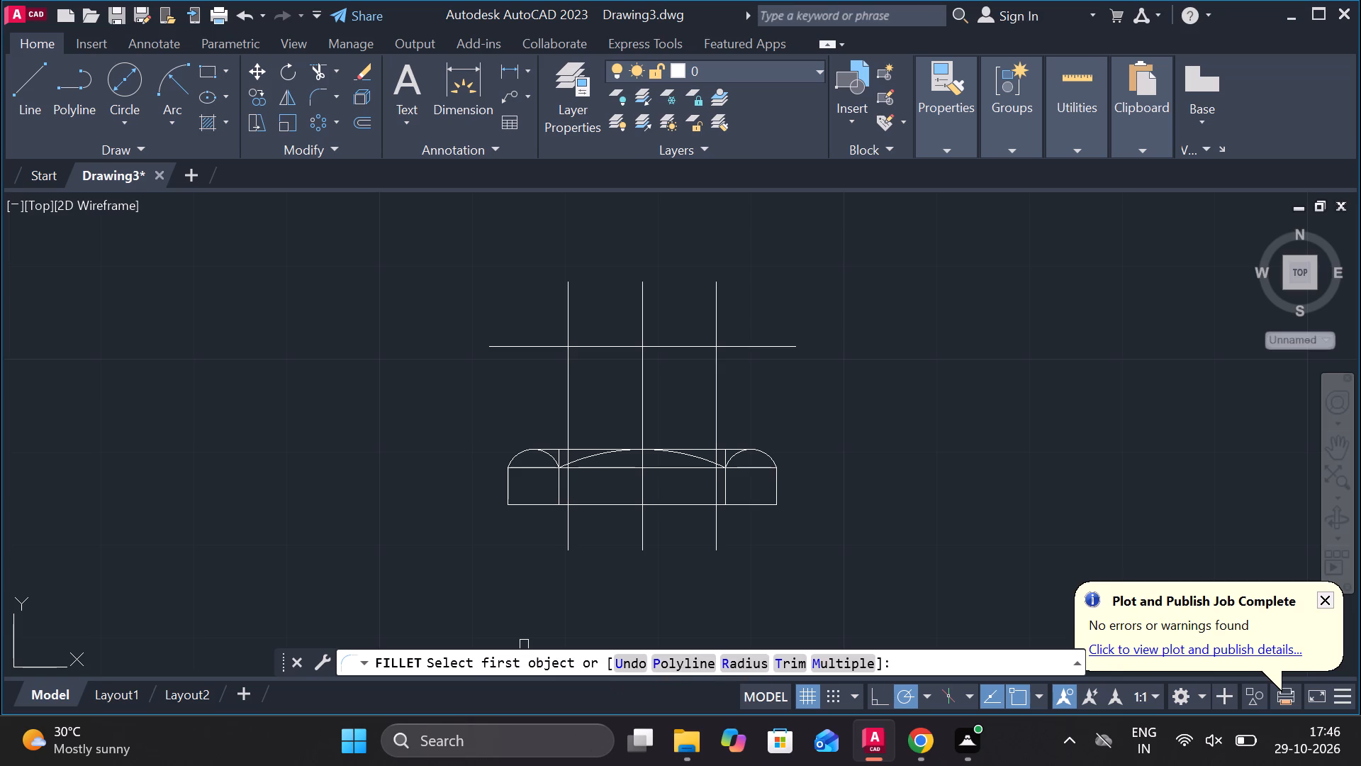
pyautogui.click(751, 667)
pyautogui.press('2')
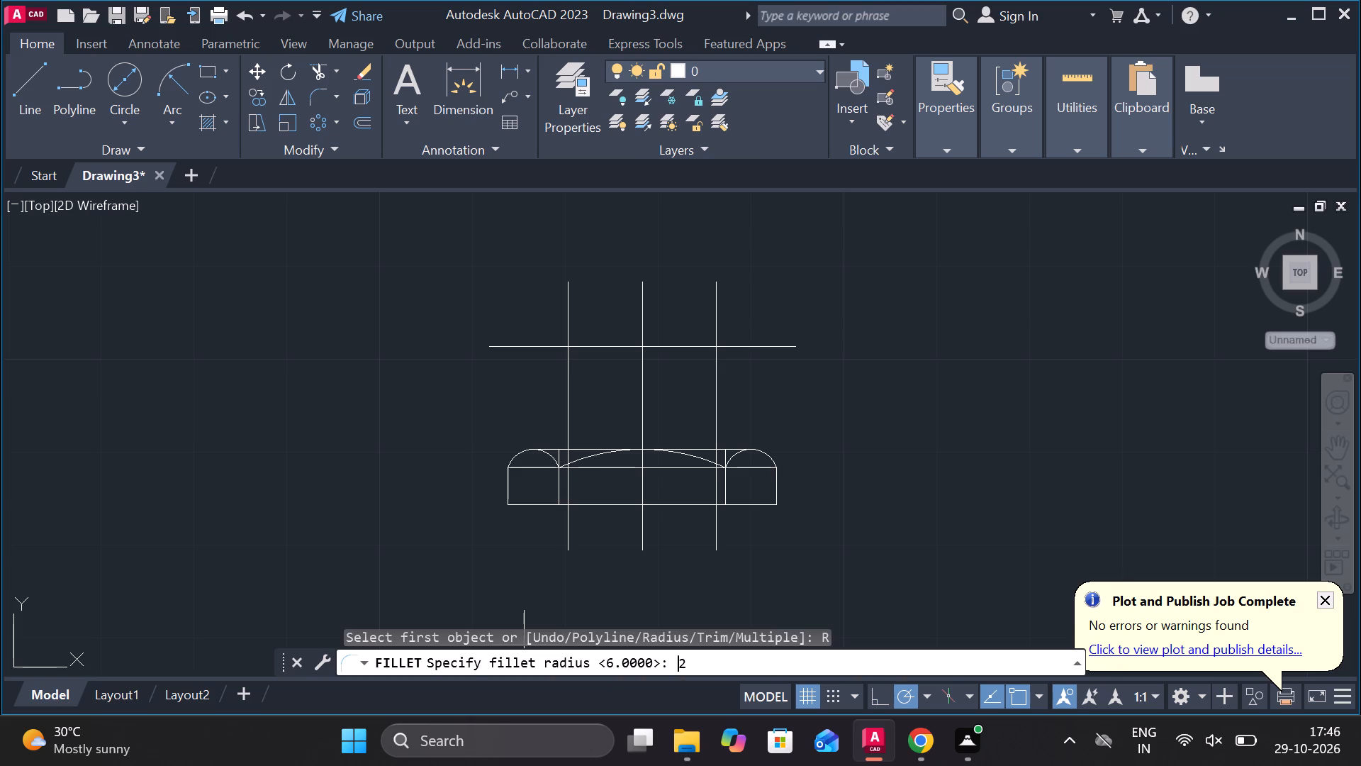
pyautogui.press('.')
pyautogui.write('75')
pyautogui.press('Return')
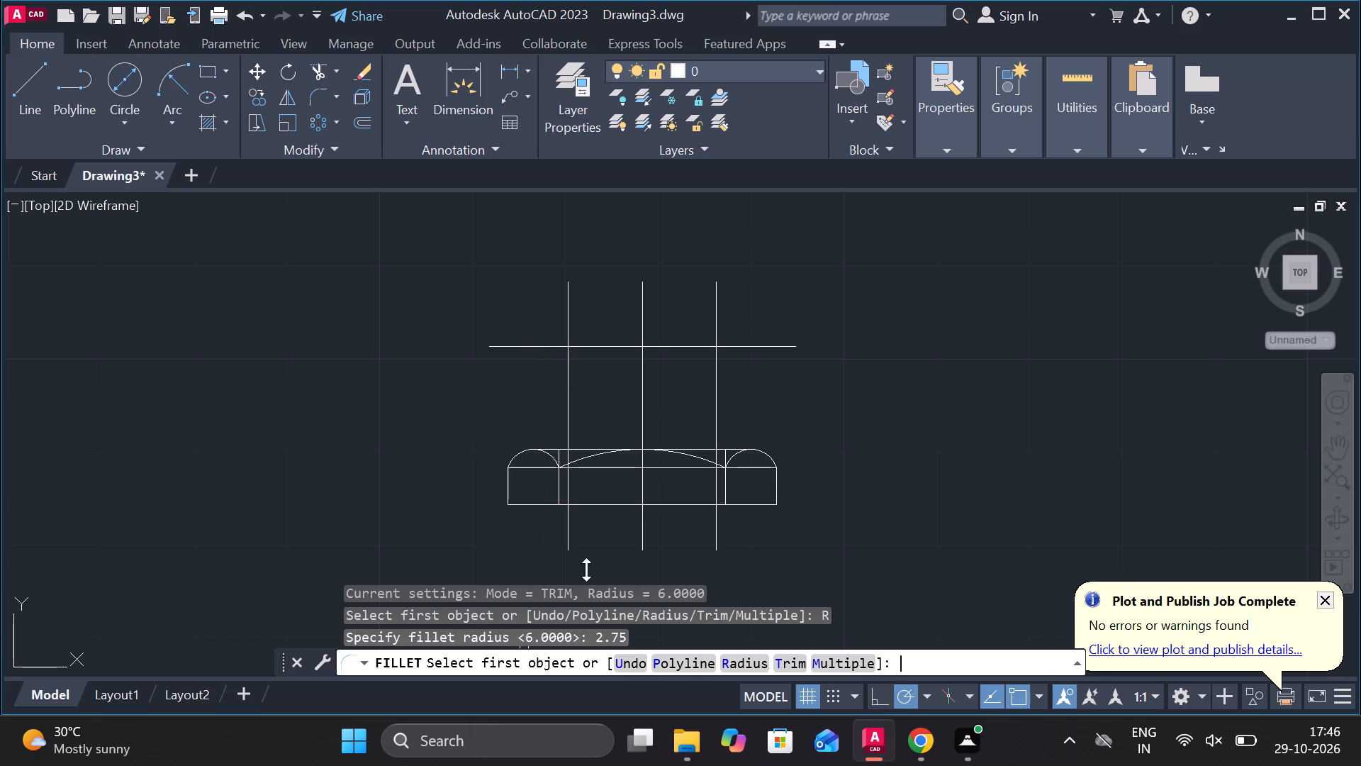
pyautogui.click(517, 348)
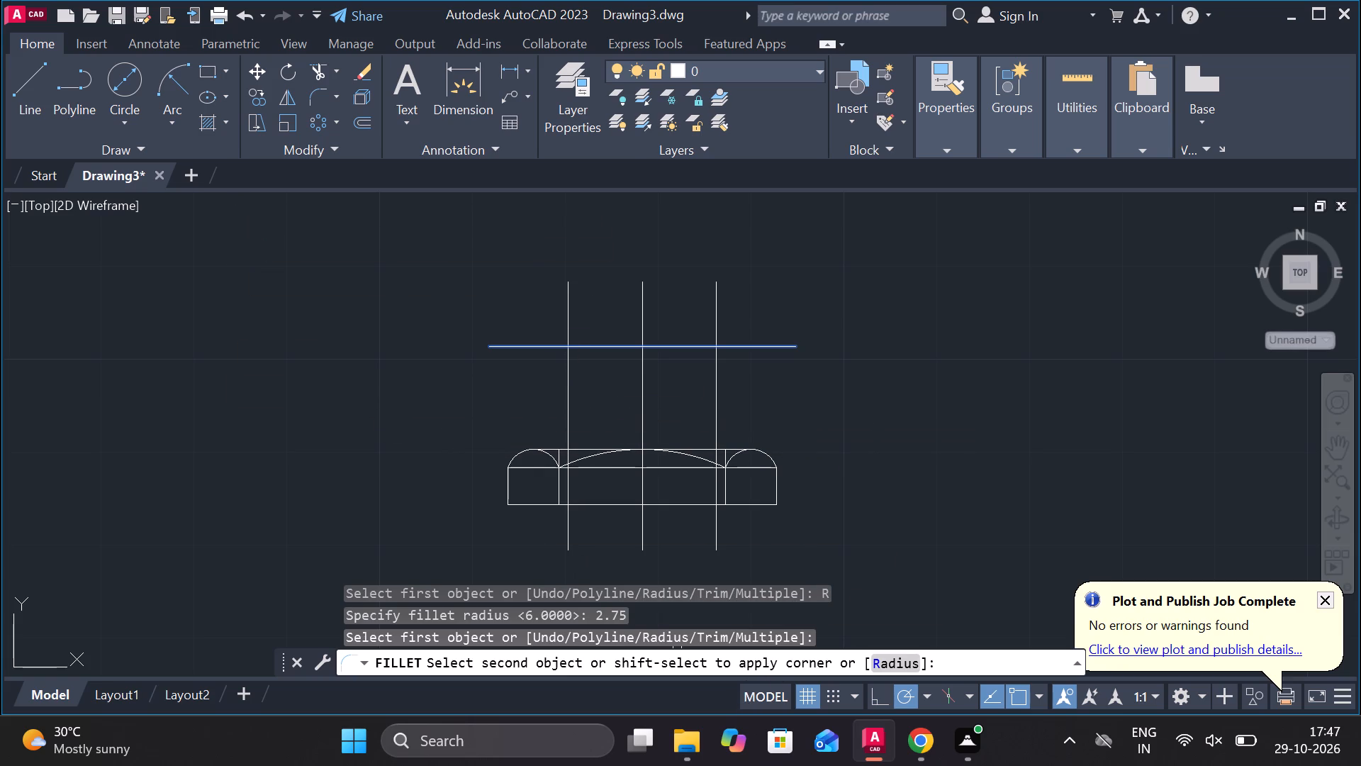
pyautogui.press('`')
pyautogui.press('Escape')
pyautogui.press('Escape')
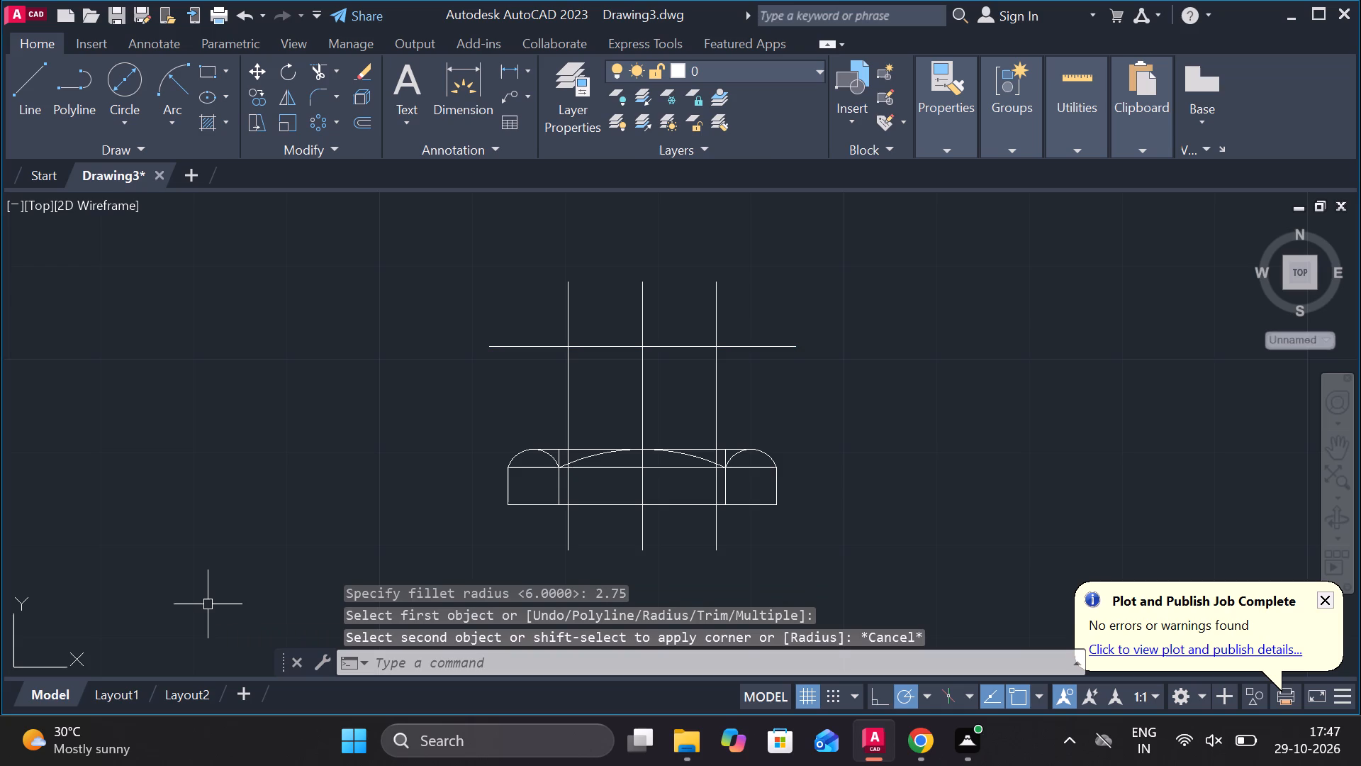
# Fillet the horizontal line's west part with the west vertical line above the arched head, using radius 5.5.
pyautogui.doubleClick(327, 92)
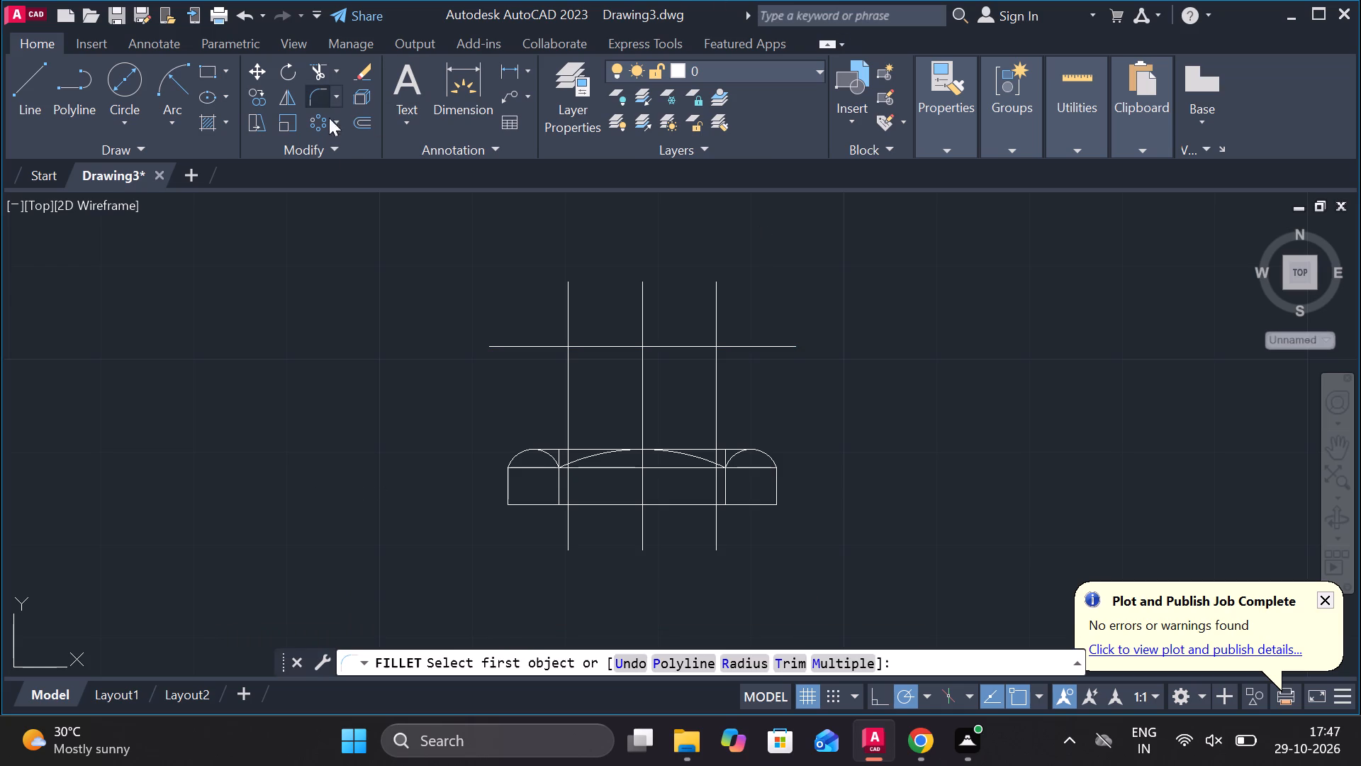
pyautogui.click(756, 669)
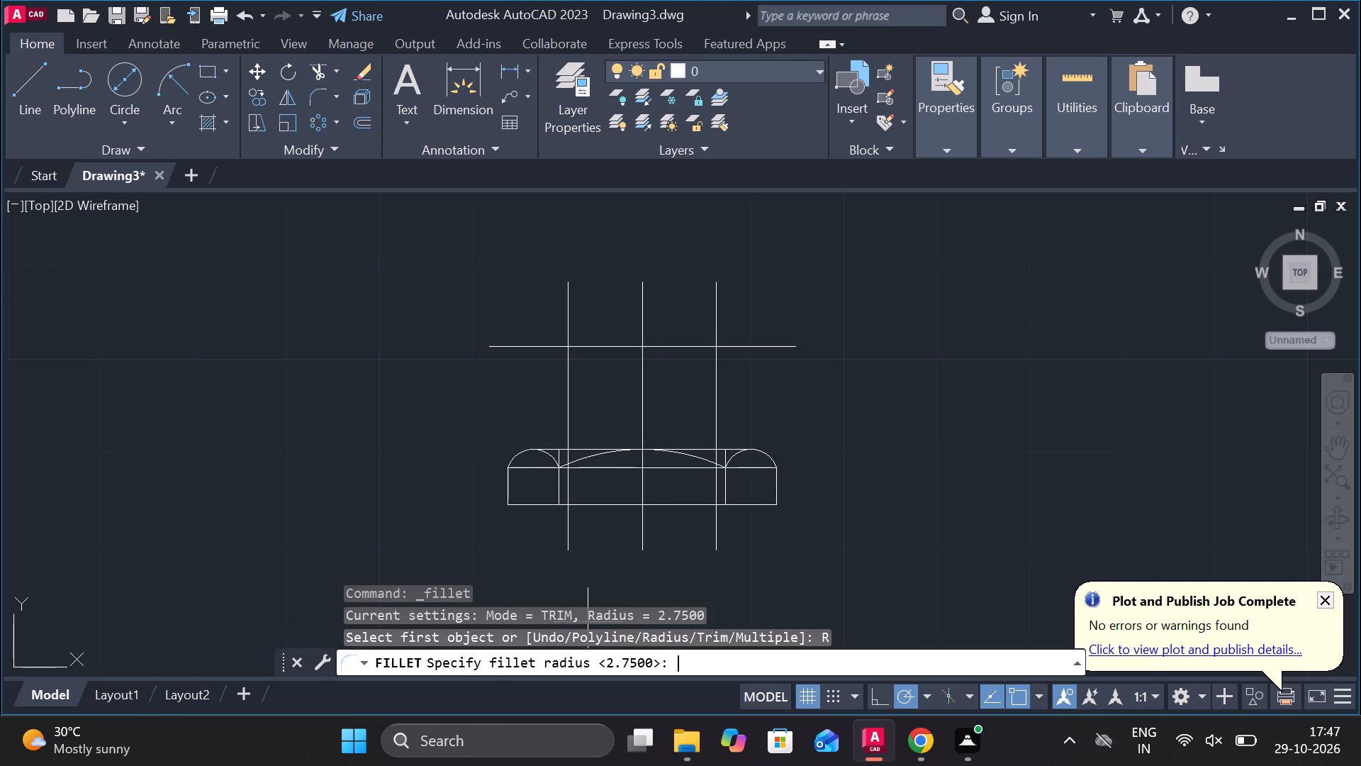
pyautogui.write('5.5')
pyautogui.press('Return')
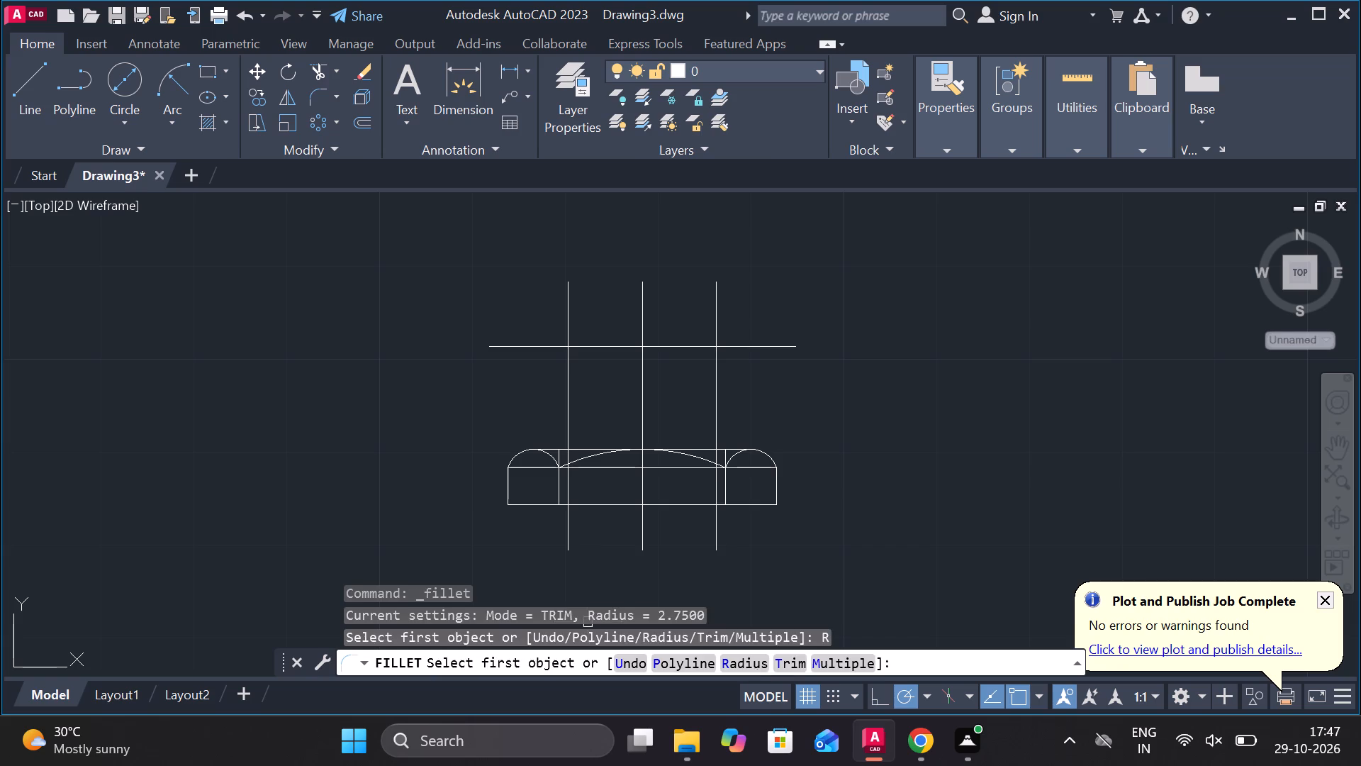
pyautogui.click(527, 345)
pyautogui.click(570, 410)
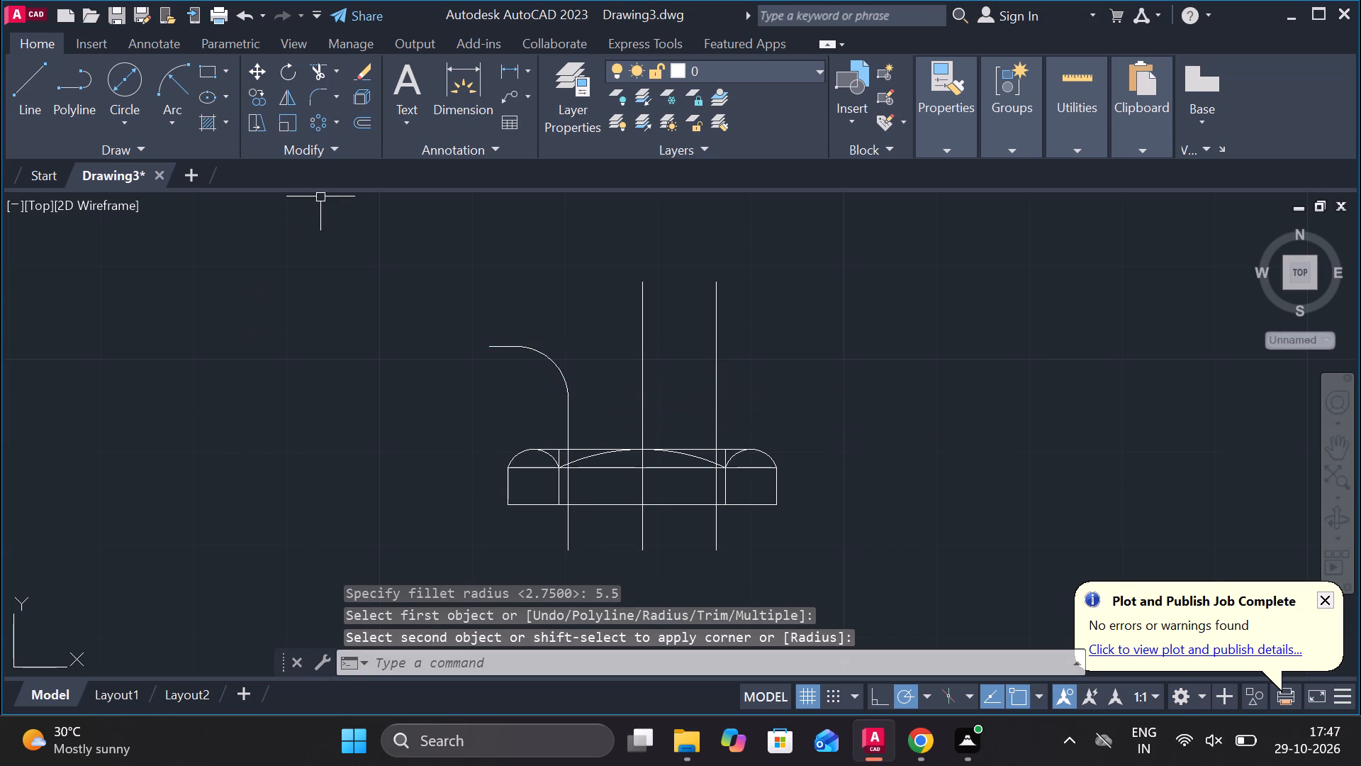
# Fillet the arched head's west arc with the vertical line below the new curve, using the same 5.5 radius.
pyautogui.click(310, 90)
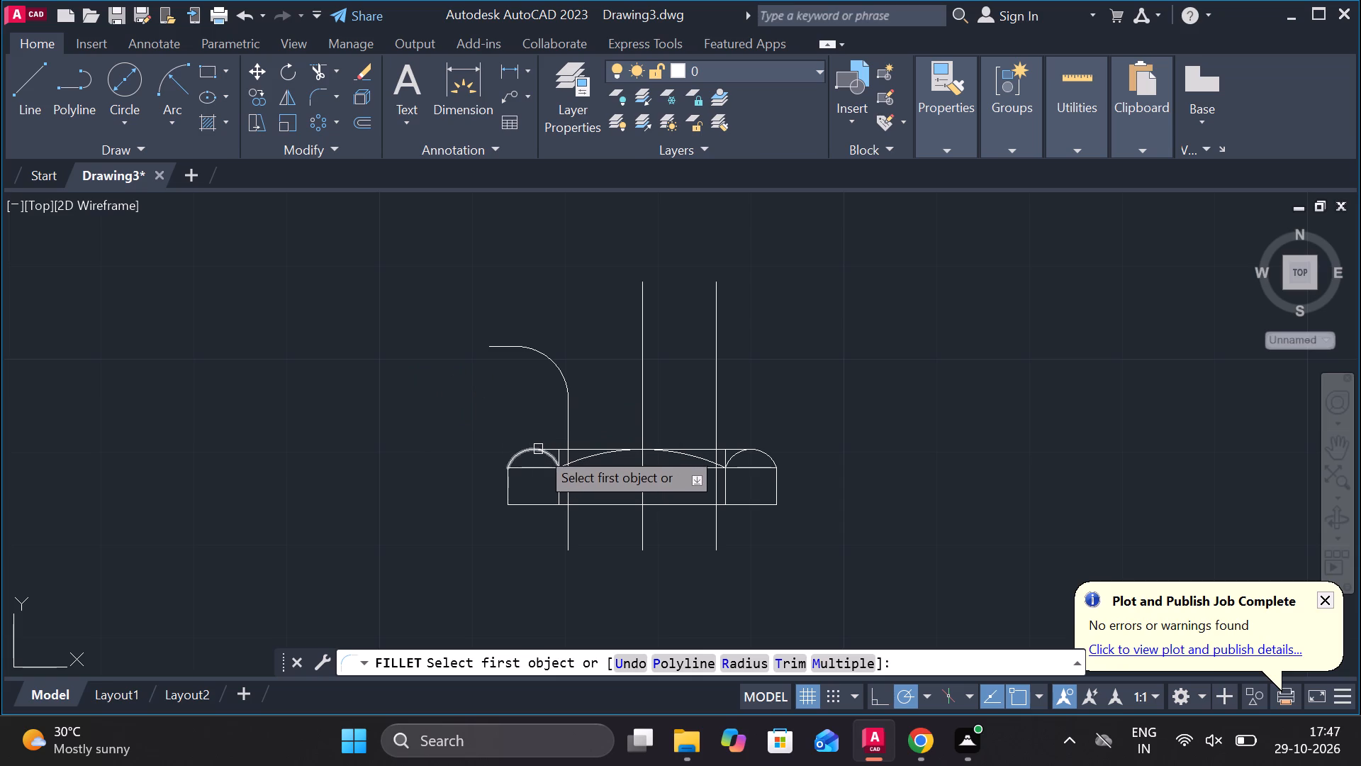
pyautogui.scroll(2, 553, 453)
pyautogui.click(495, 443)
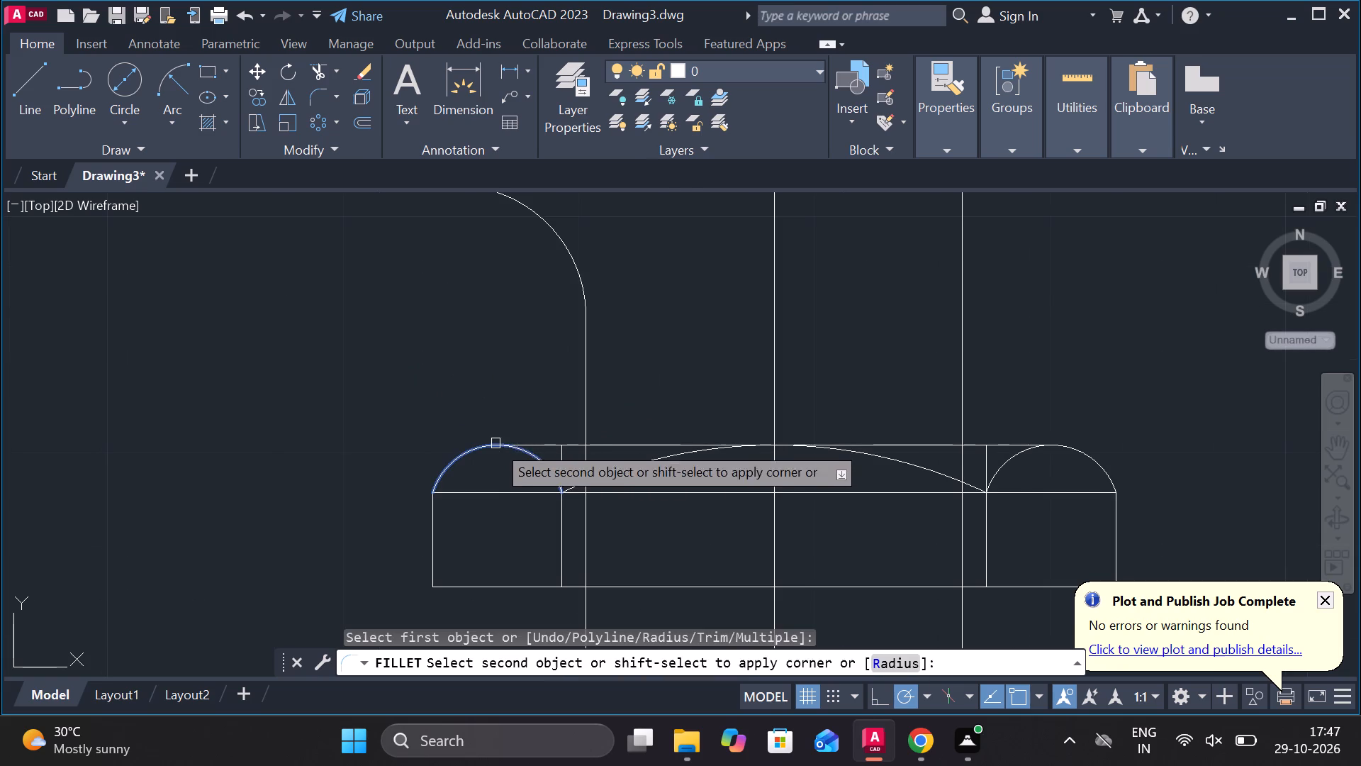
pyautogui.click(582, 384)
pyautogui.scroll(-2, 689, 350)
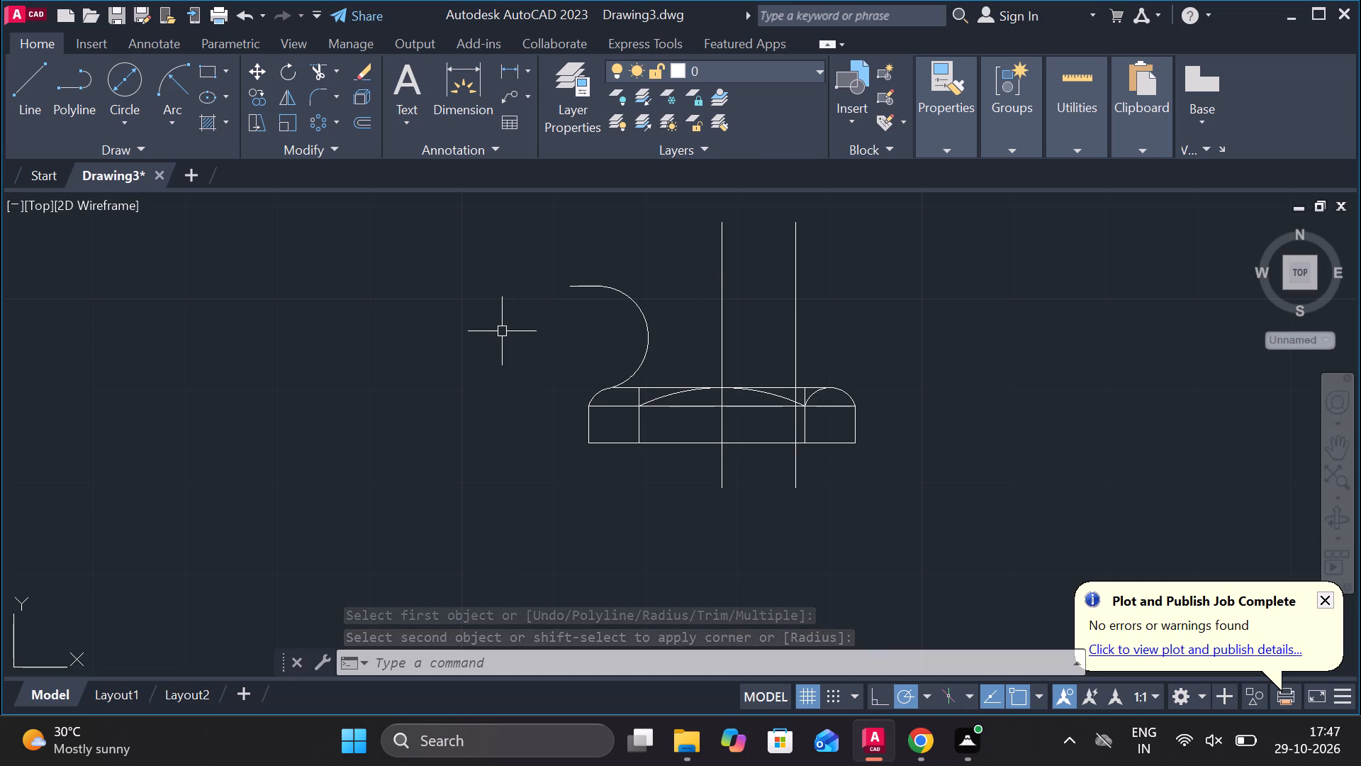
pyautogui.press('Escape')
# Extend the horizontal line above the arched head east to the east vertical line.
pyautogui.write('EX')
pyautogui.press('Return')
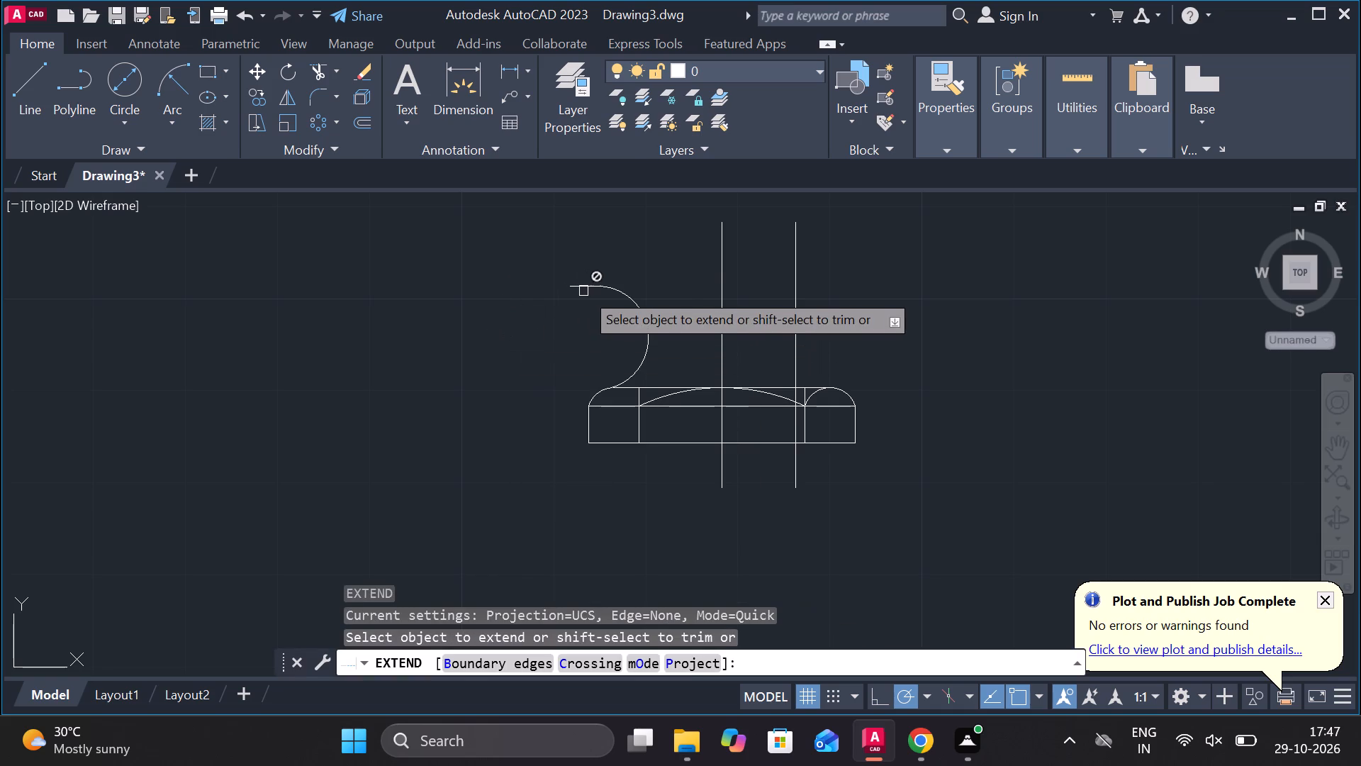
pyautogui.click(590, 284)
pyautogui.click(671, 287)
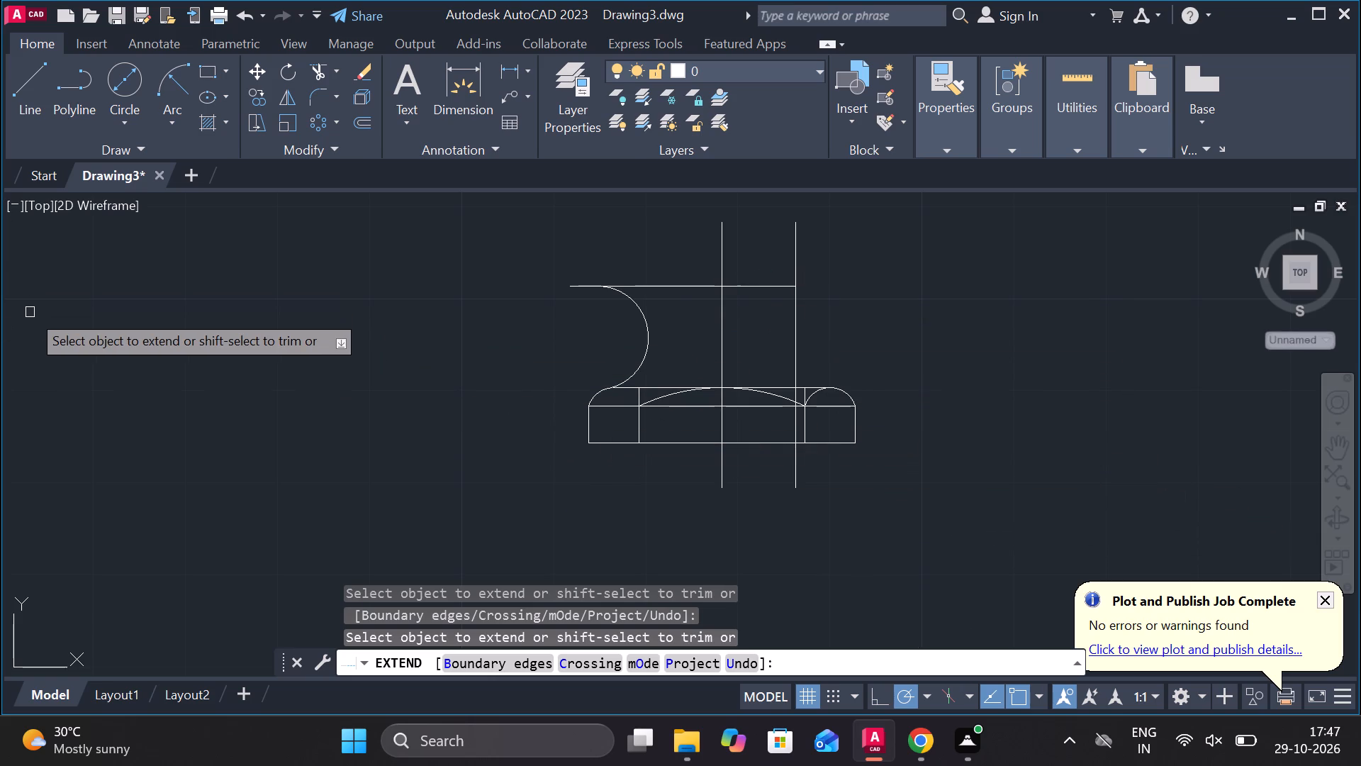
pyautogui.press('Escape')
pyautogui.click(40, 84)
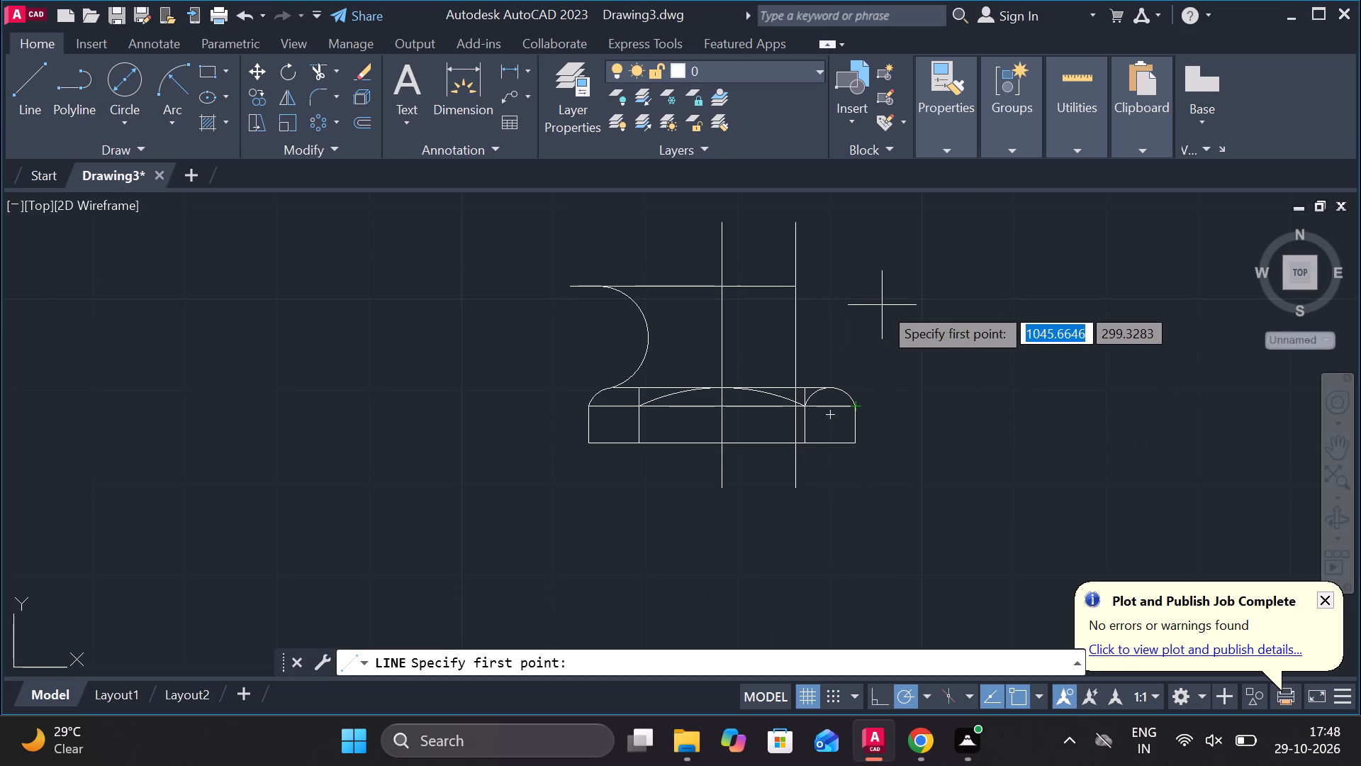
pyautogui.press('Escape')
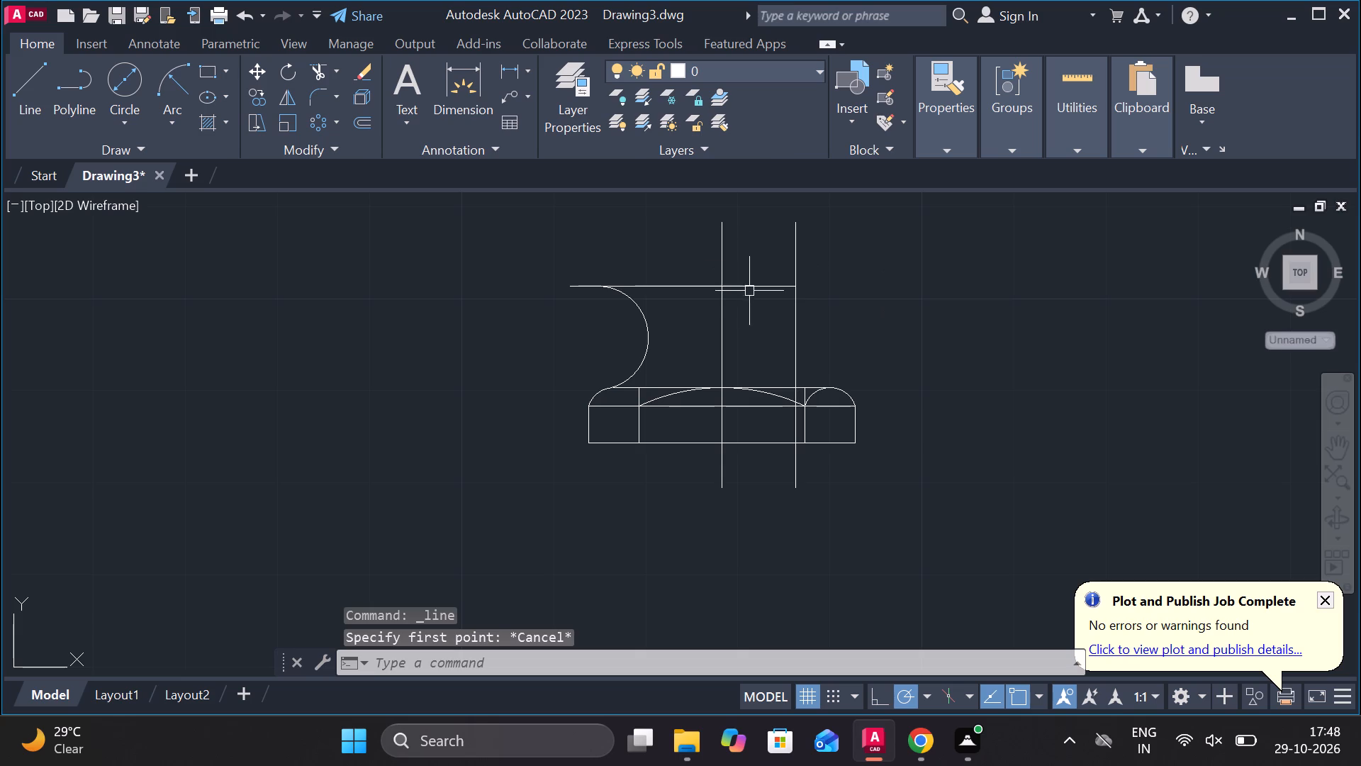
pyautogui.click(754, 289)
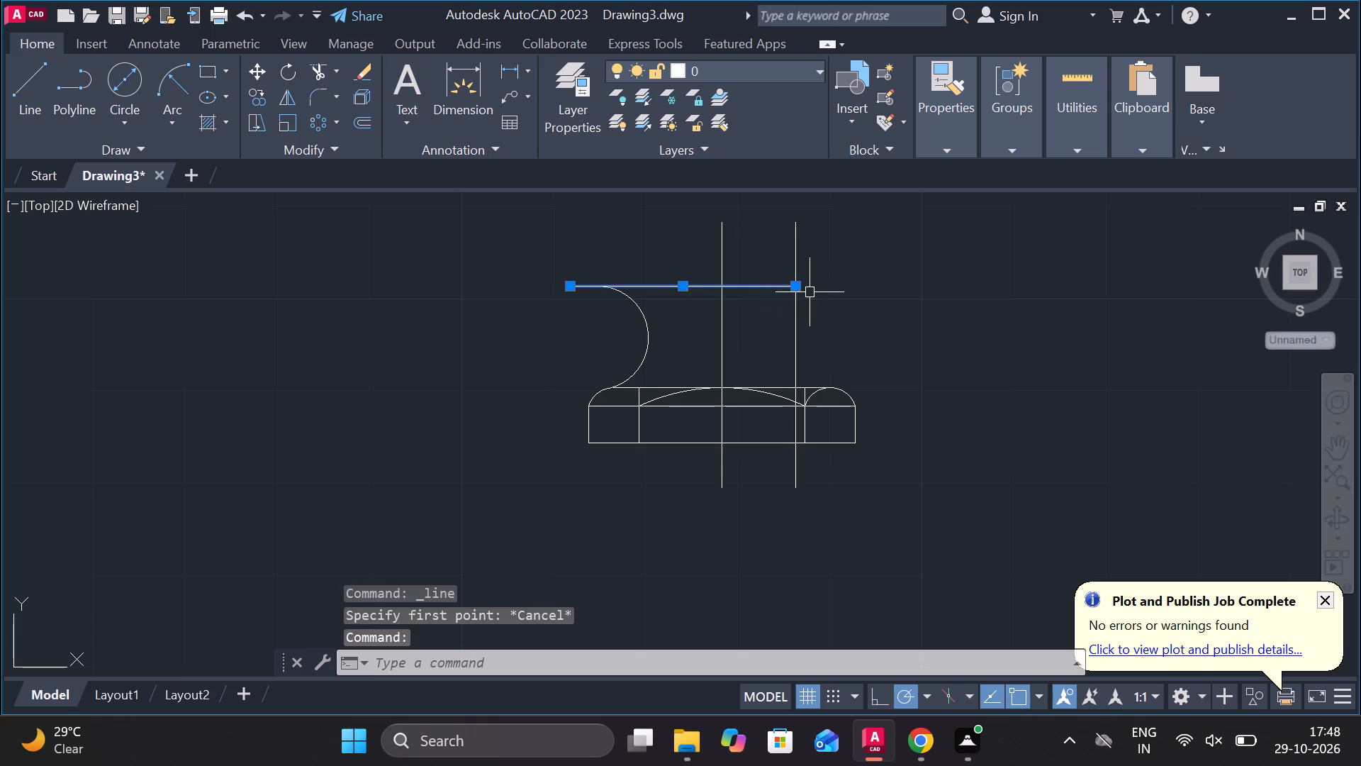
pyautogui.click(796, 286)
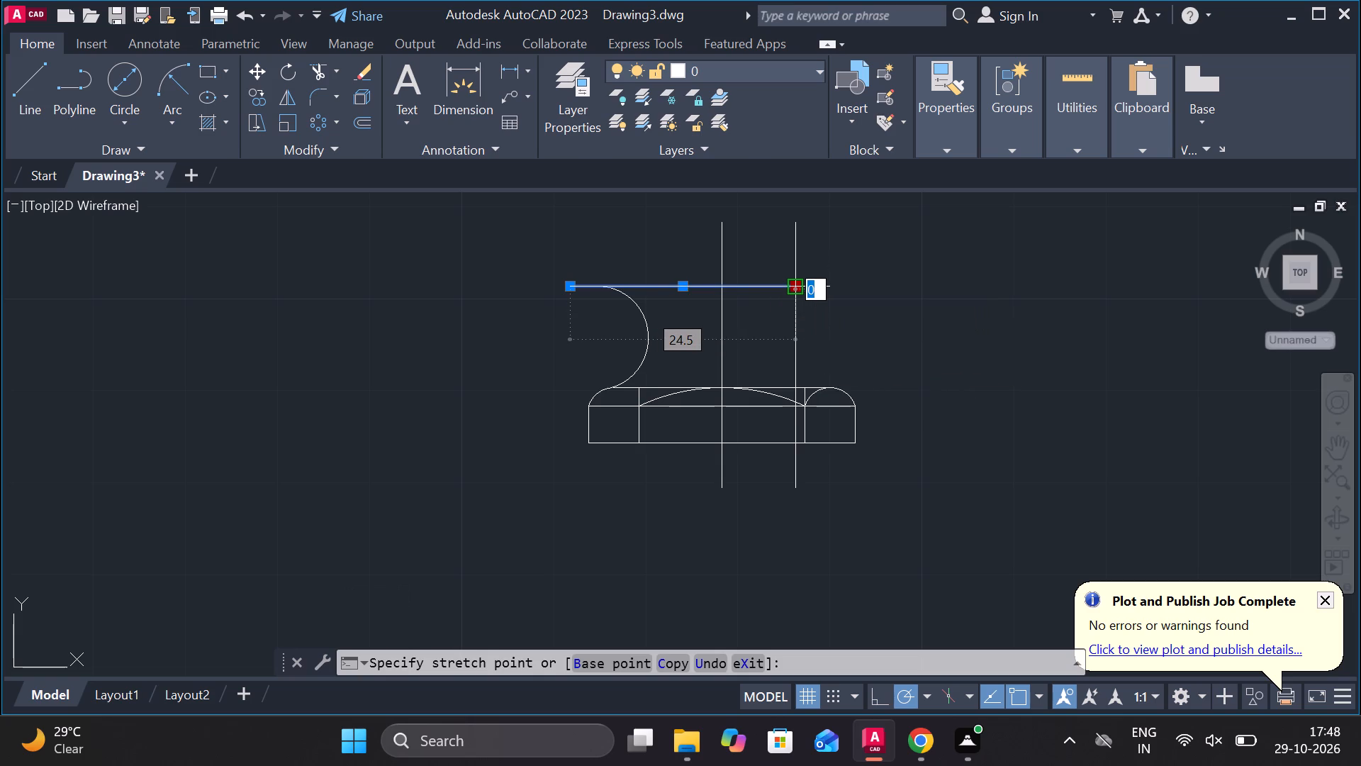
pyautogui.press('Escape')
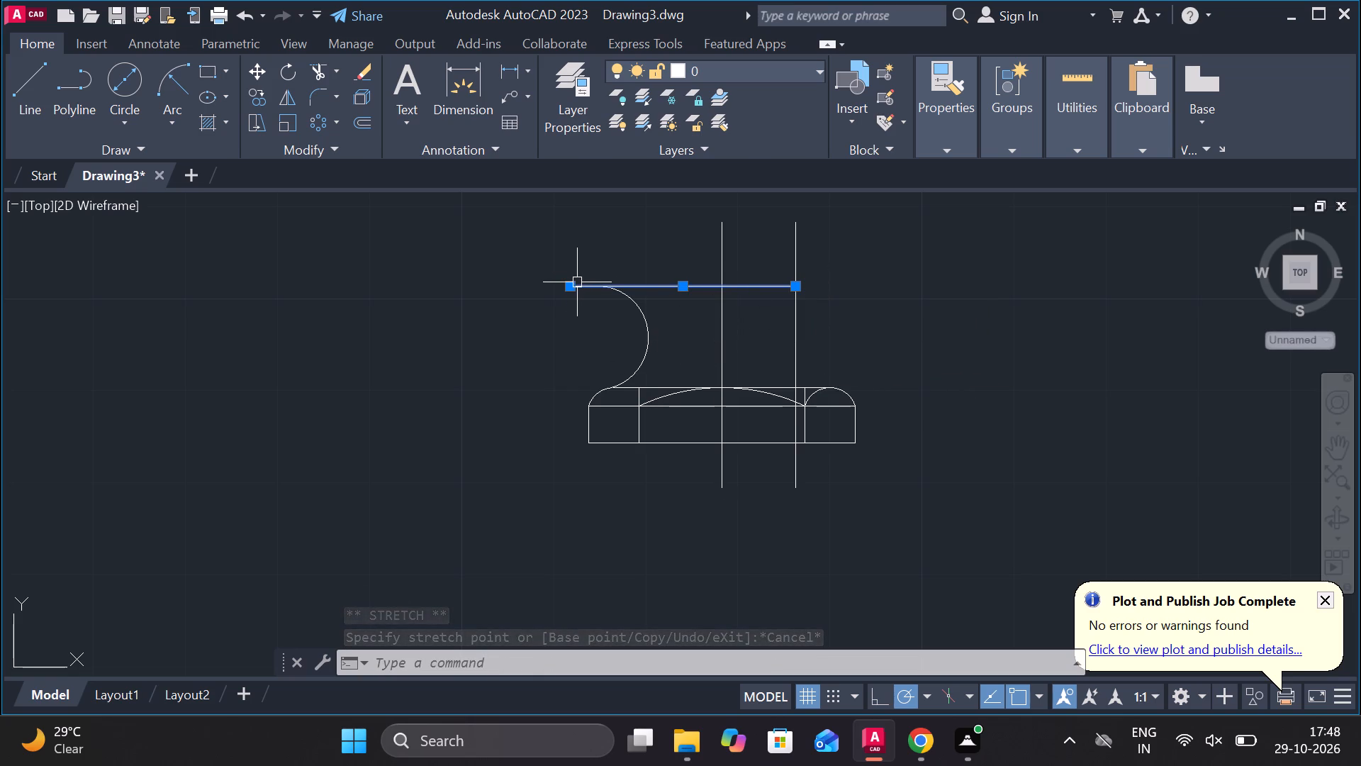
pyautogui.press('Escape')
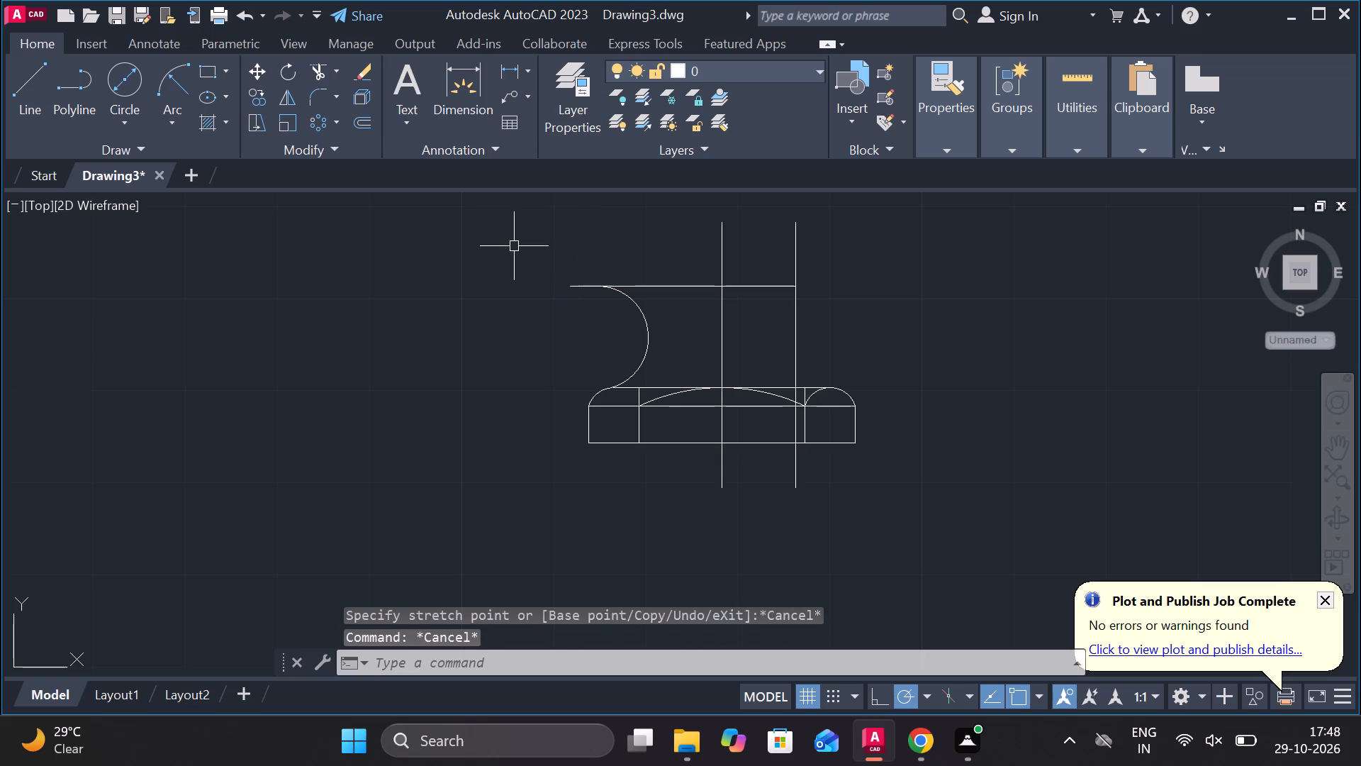
# Measure the extended horizontal line's length from its west end to the east vertical line with a linear dimension.
pyautogui.click(505, 77)
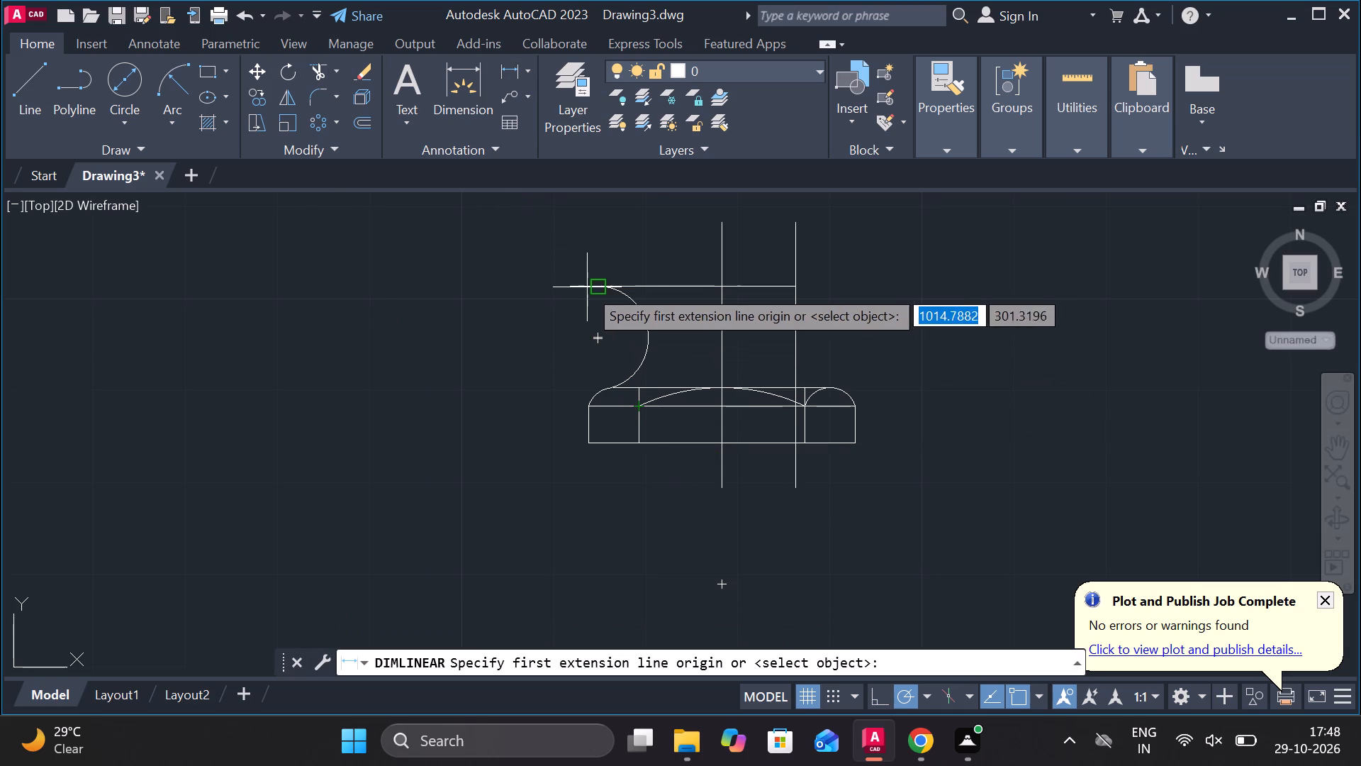
pyautogui.click(577, 282)
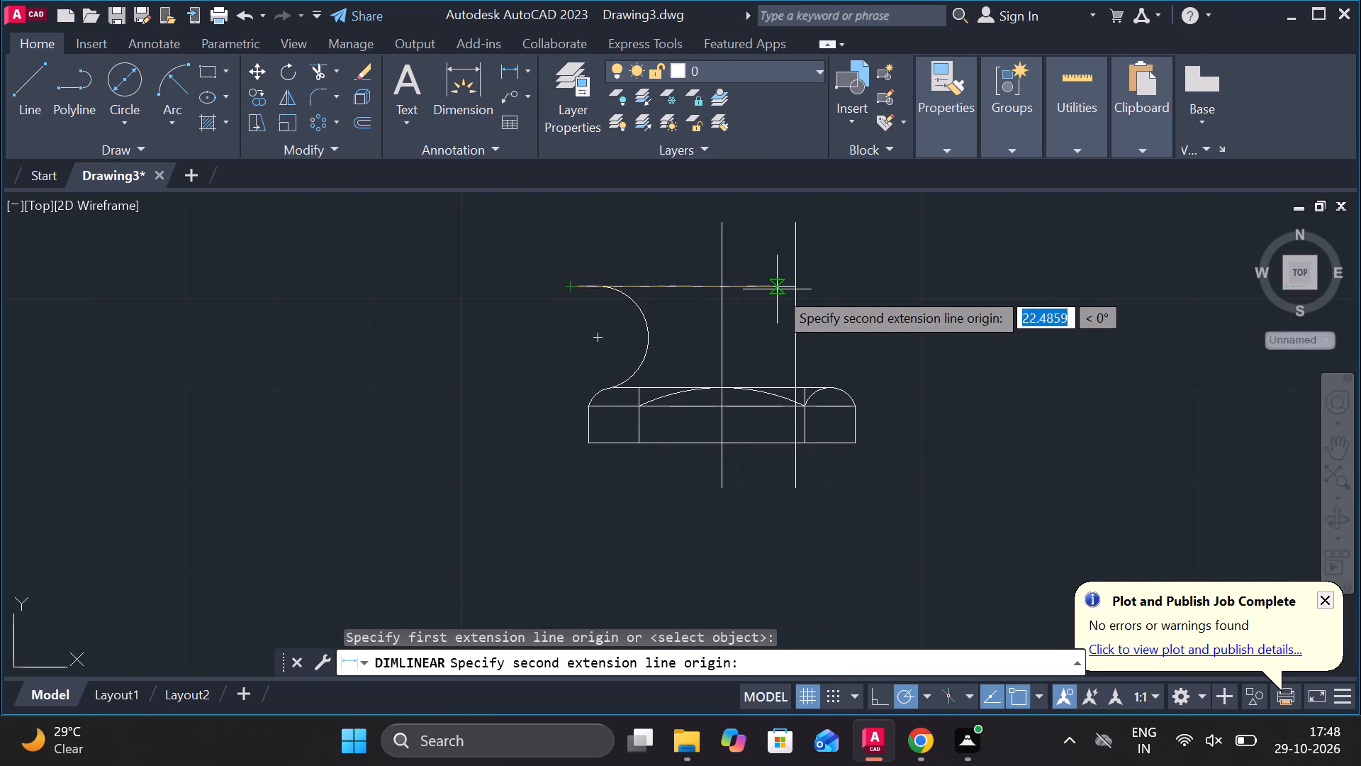
pyautogui.click(800, 294)
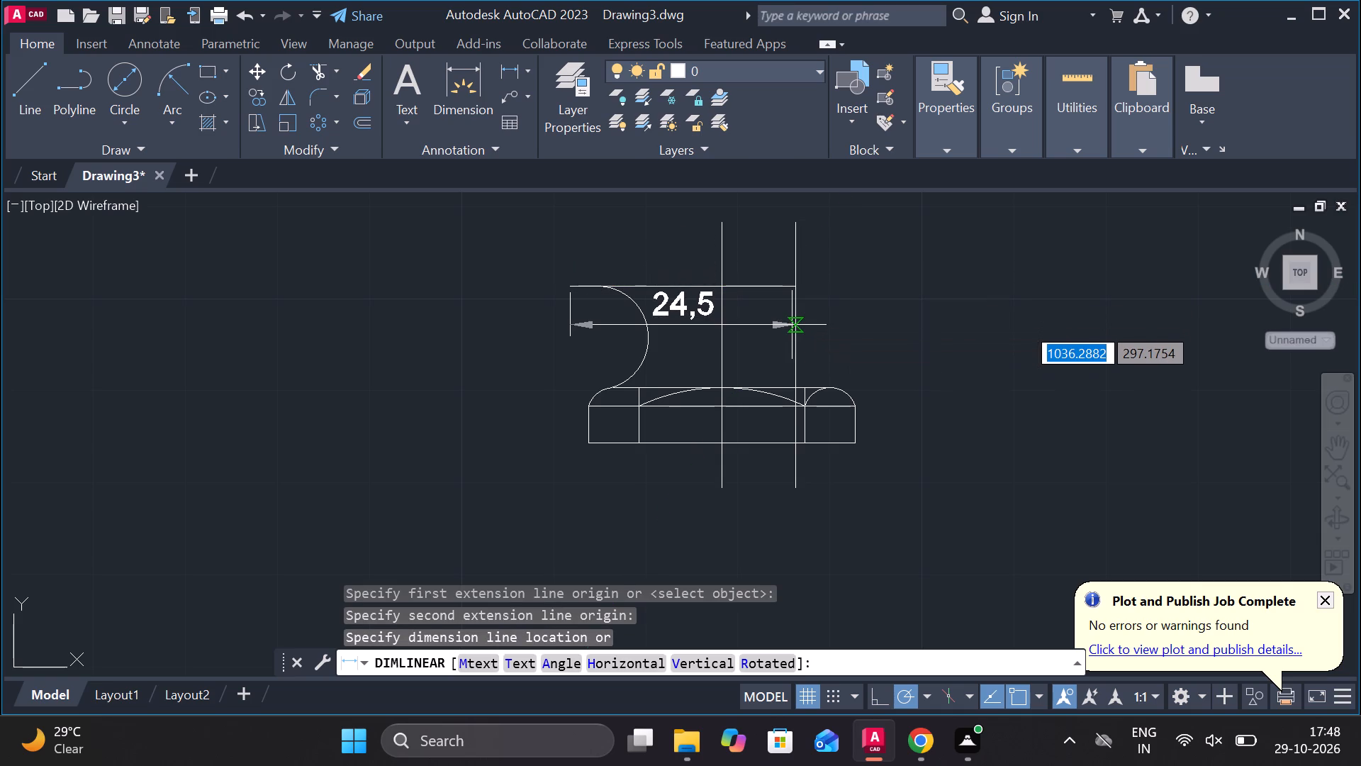
pyautogui.press('Escape')
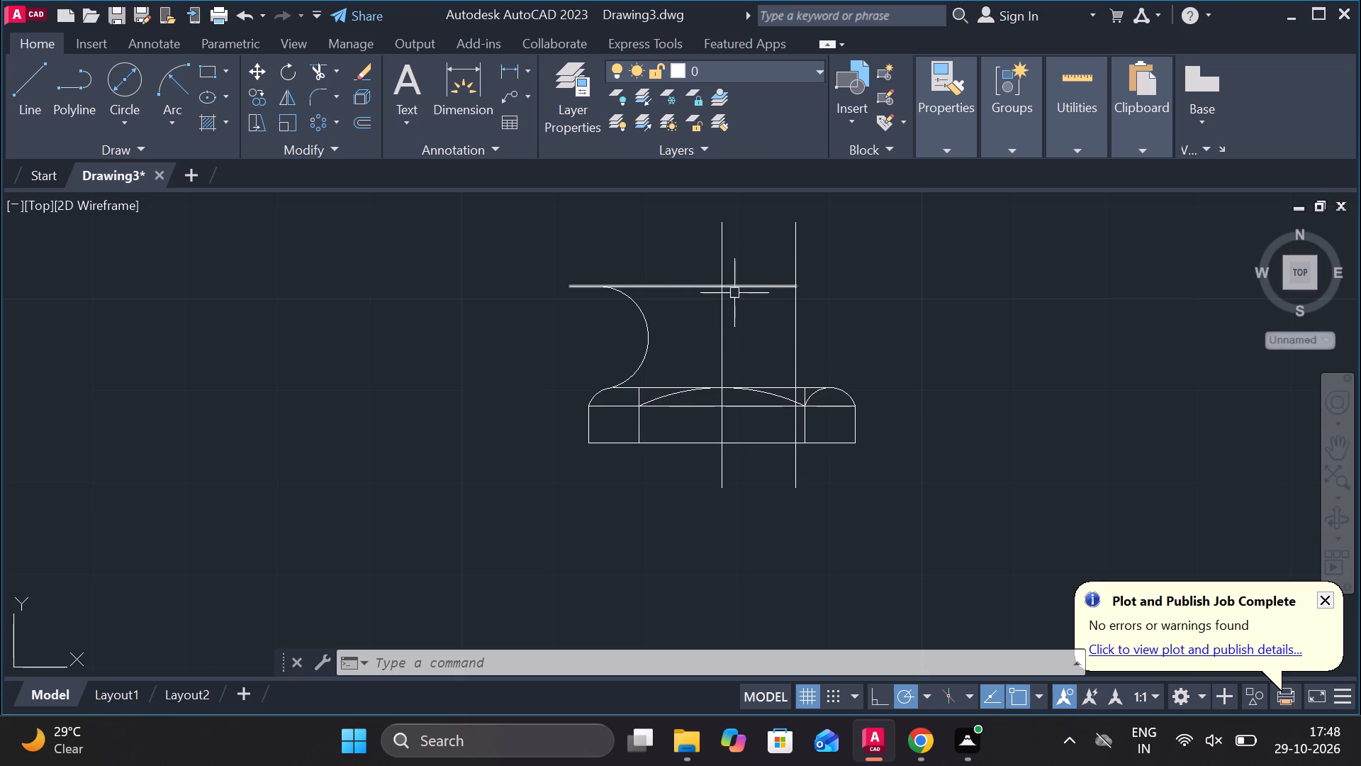
pyautogui.doubleClick(316, 71)
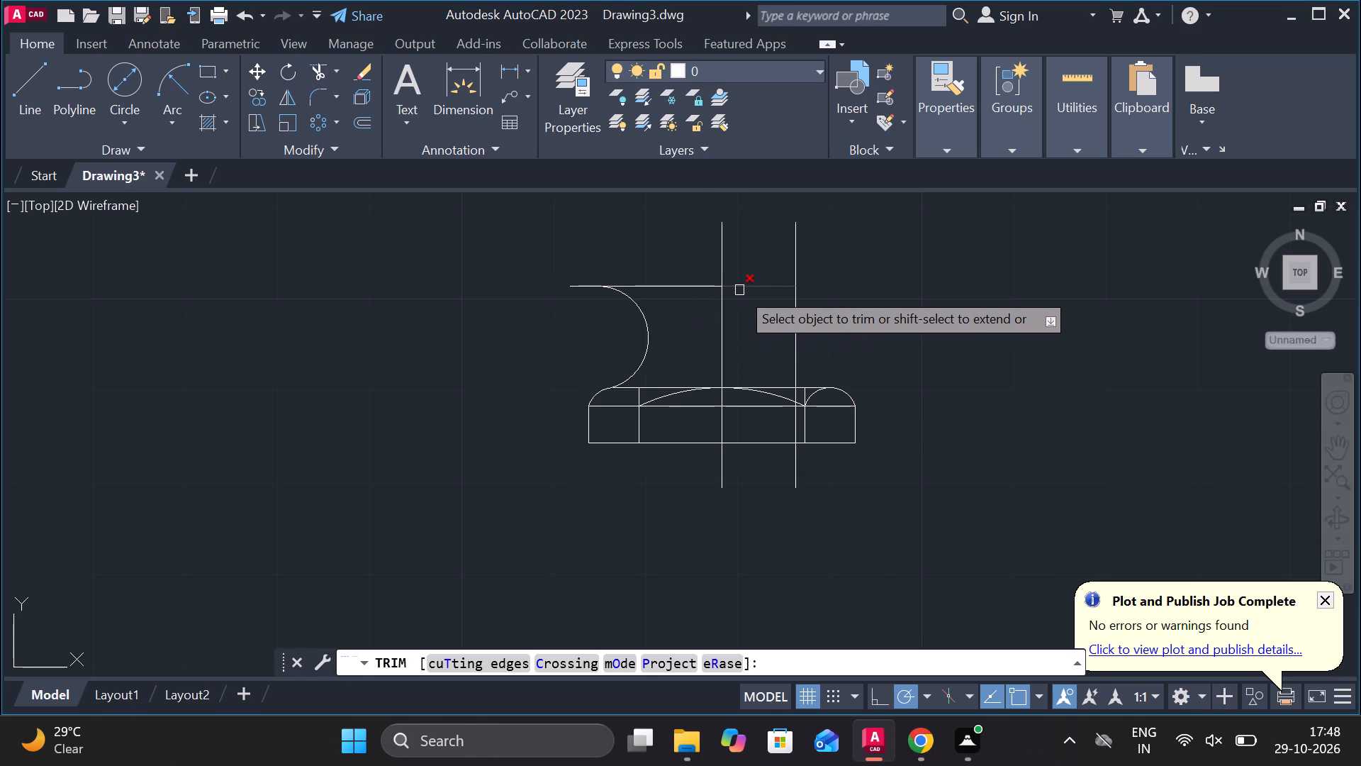
pyautogui.press('Escape')
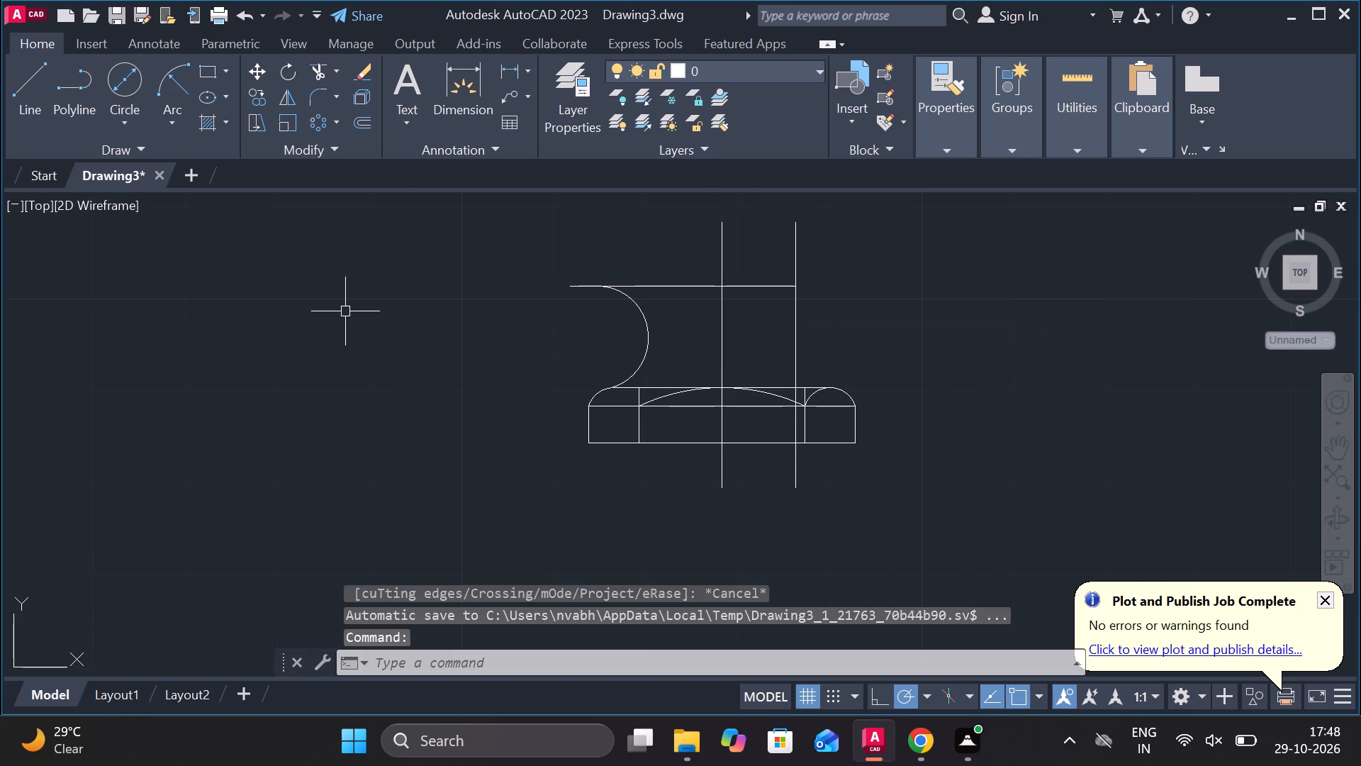
# Draw a 33-unit line east from the horizontal line's west end, continuing with a short vertical line downward.
pyautogui.click(26, 96)
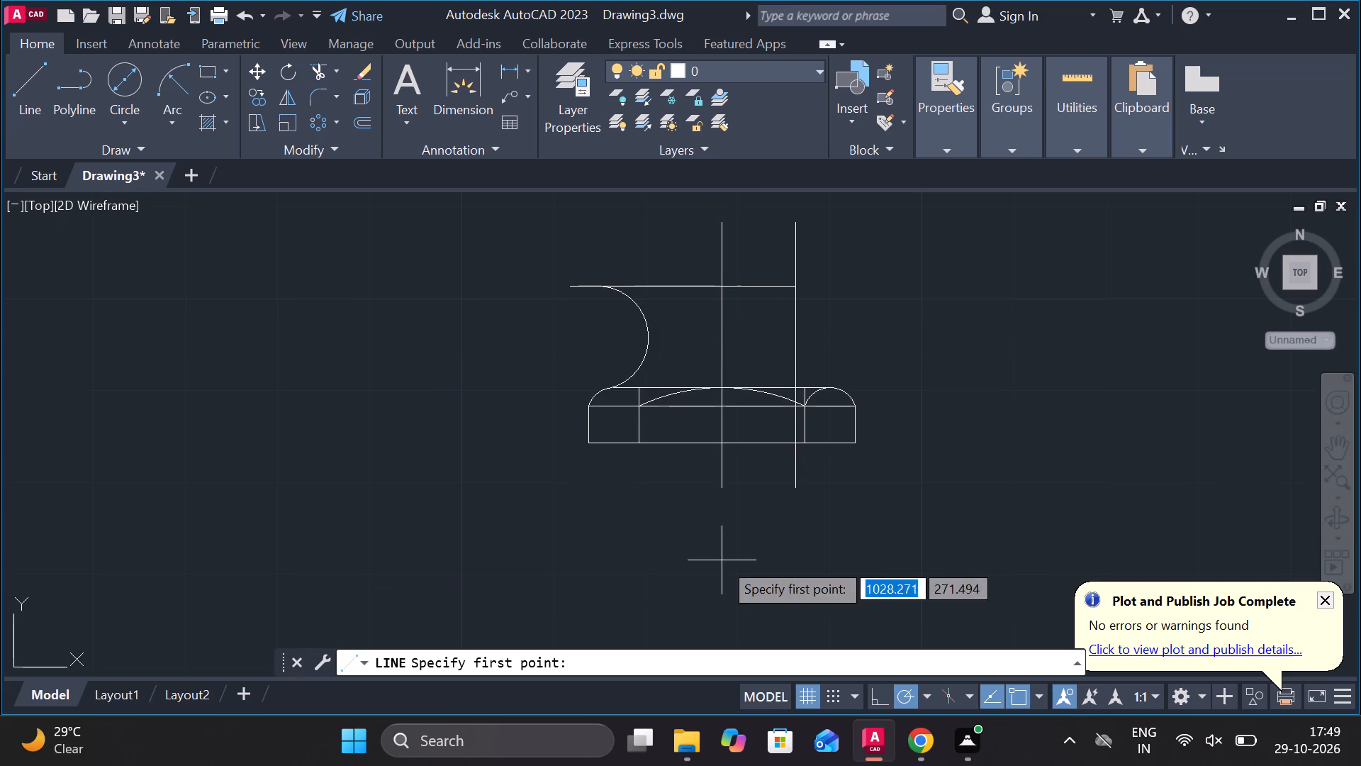
pyautogui.click(566, 285)
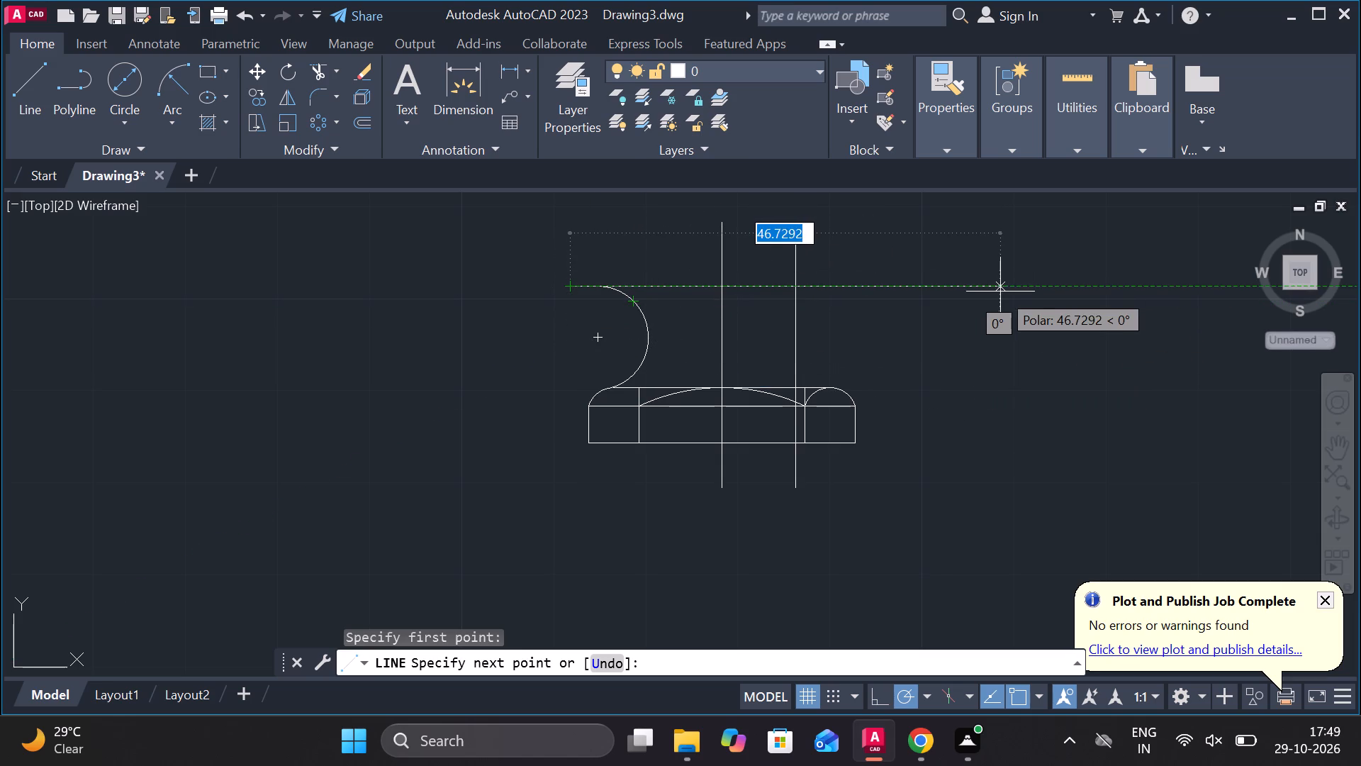
pyautogui.write('33')
pyautogui.press('Return')
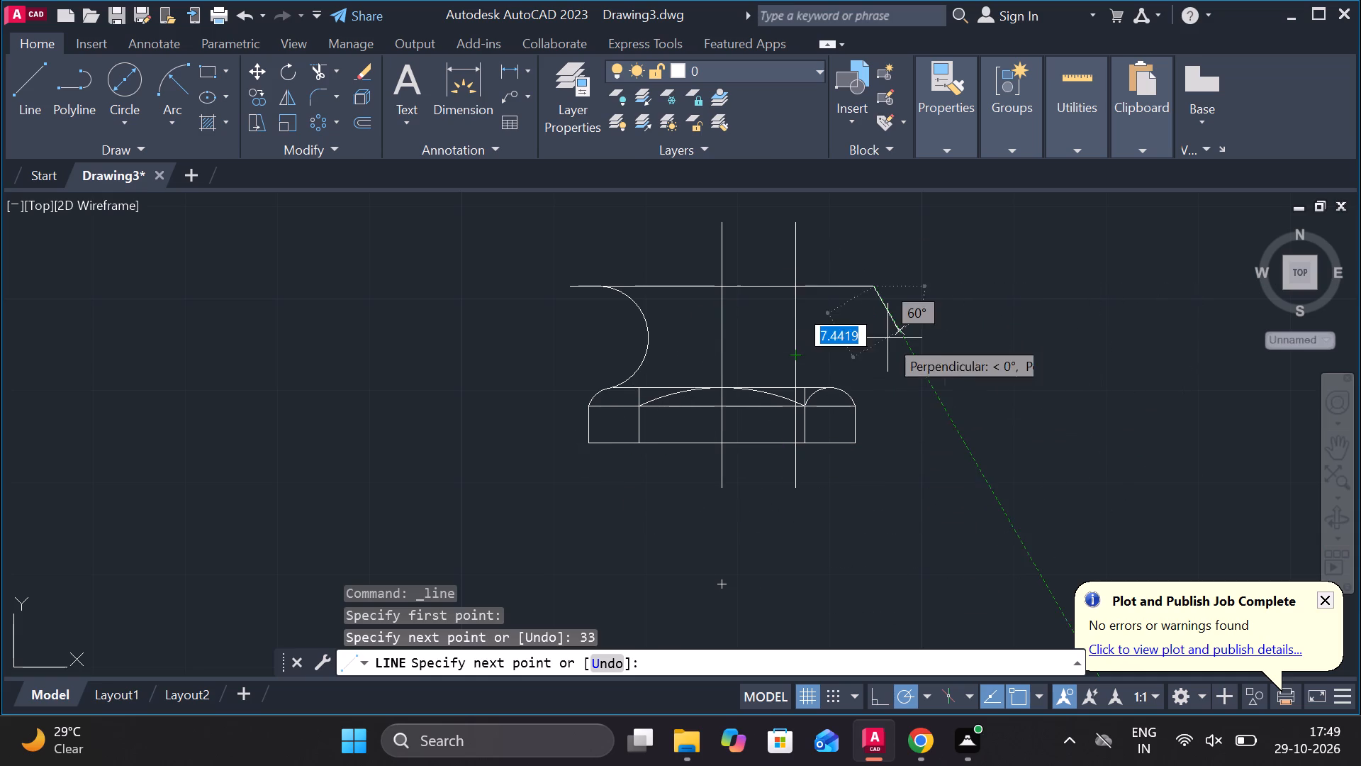
pyautogui.click(866, 343)
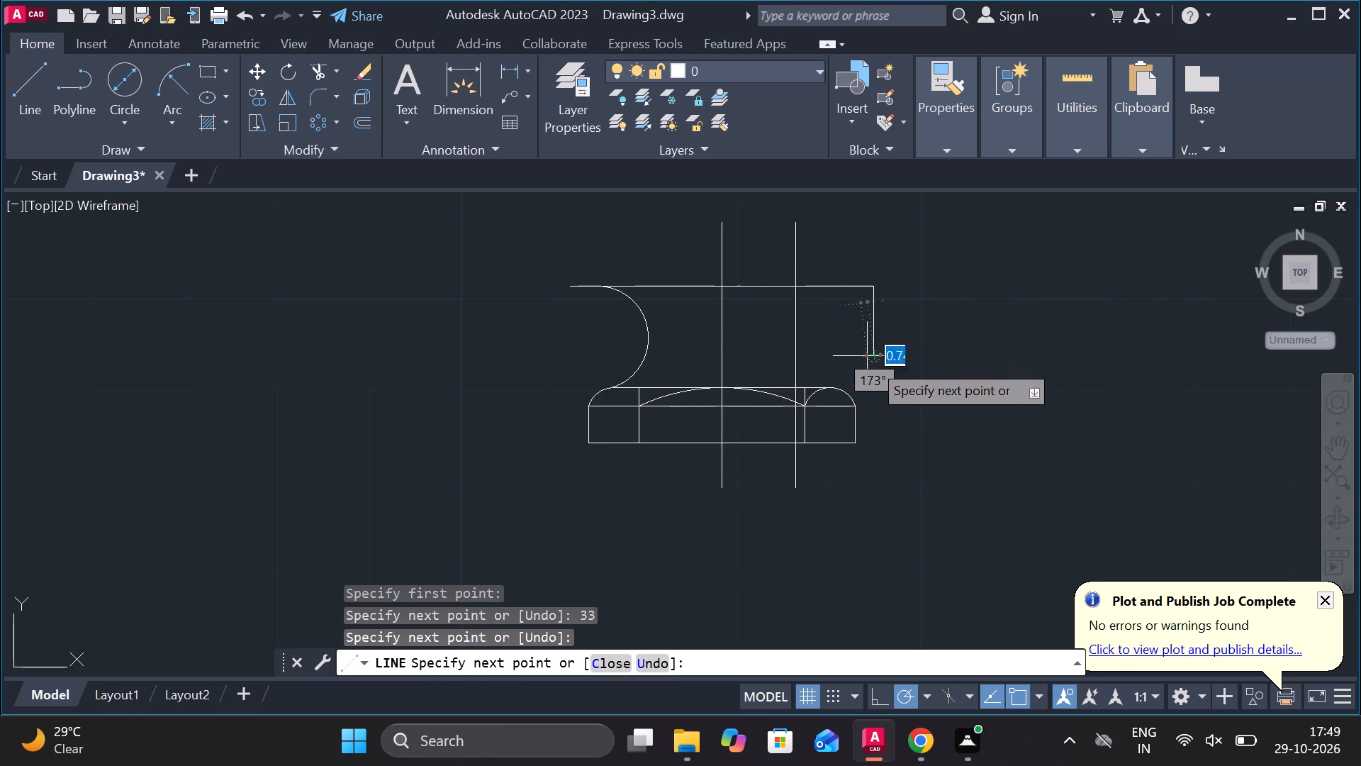
pyautogui.press('Escape')
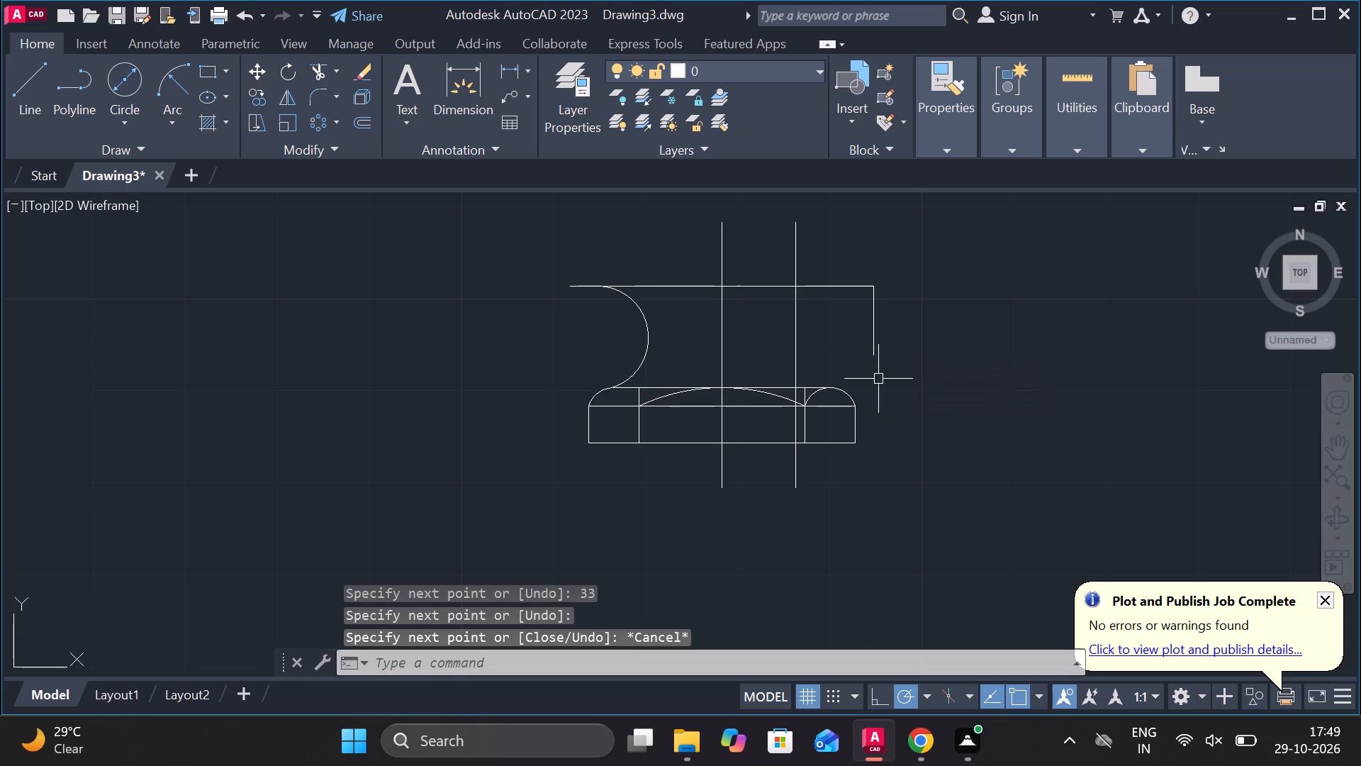
# Delete the new 33-unit horizontal line, keeping the short vertical line at its east end.
pyautogui.click(847, 284)
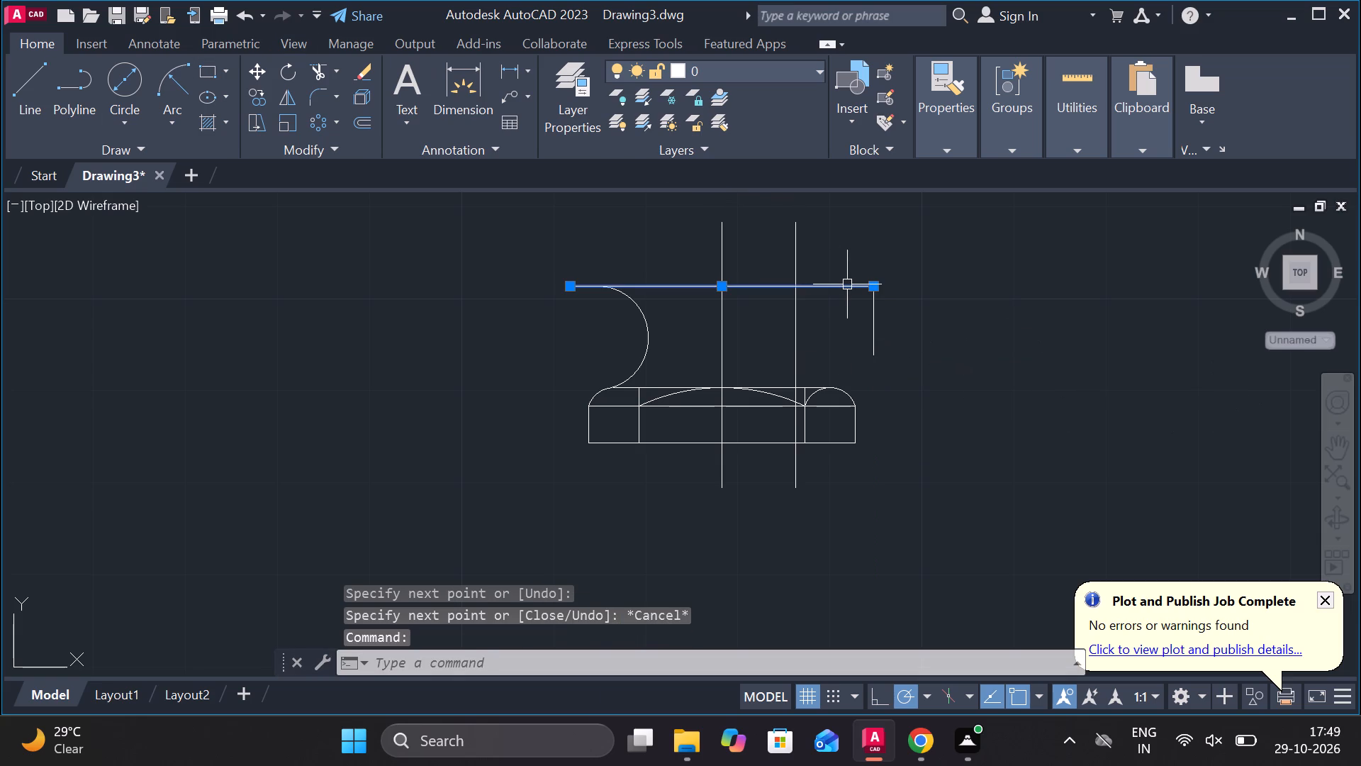
pyautogui.press('Delete')
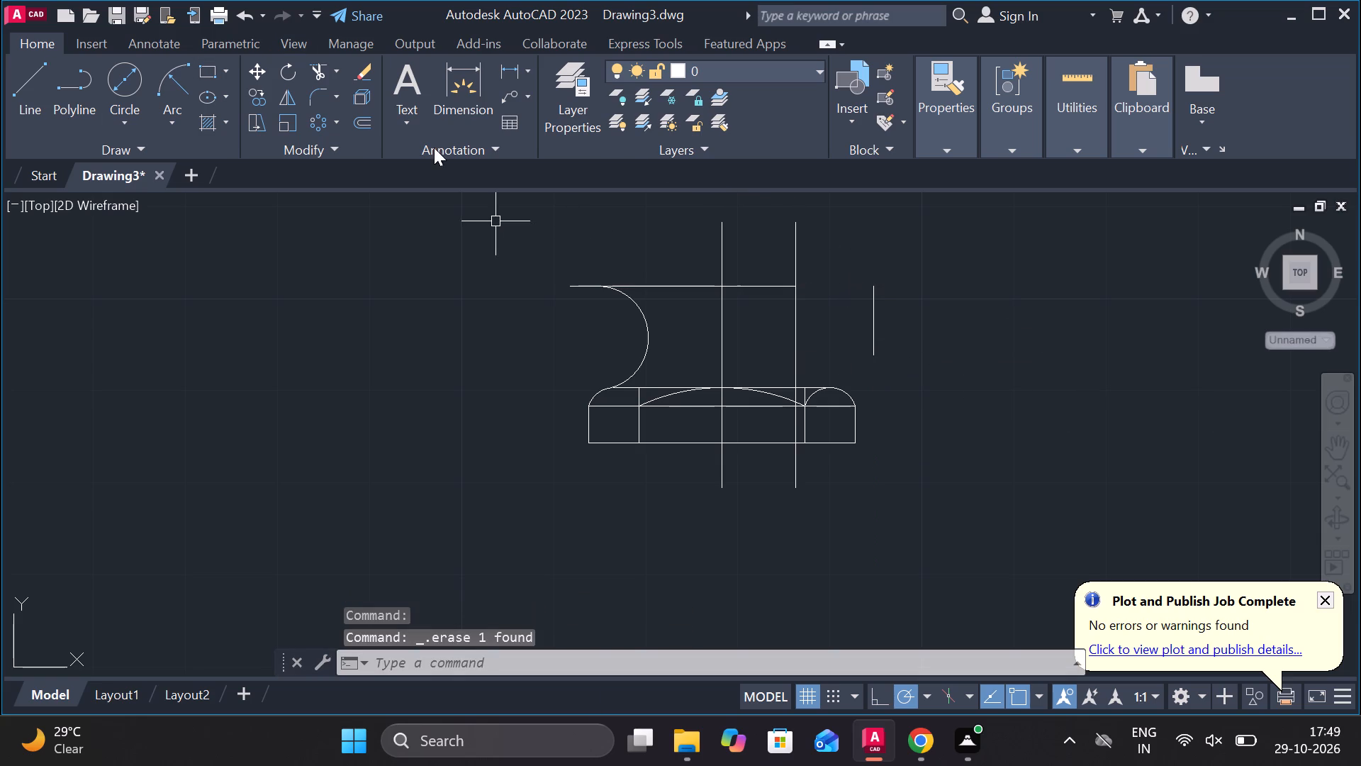
# Extend the original horizontal line east to the short vertical line.
pyautogui.write('EX')
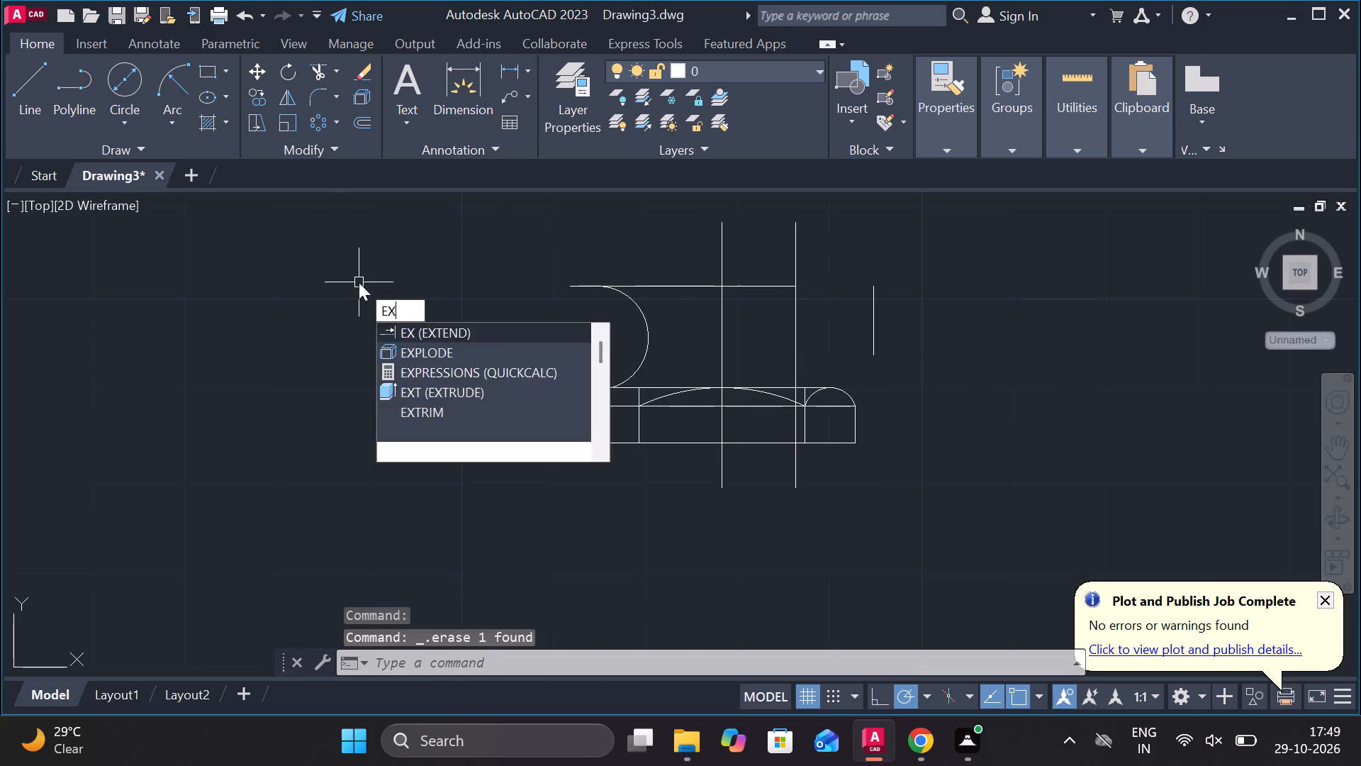
pyautogui.press('Return')
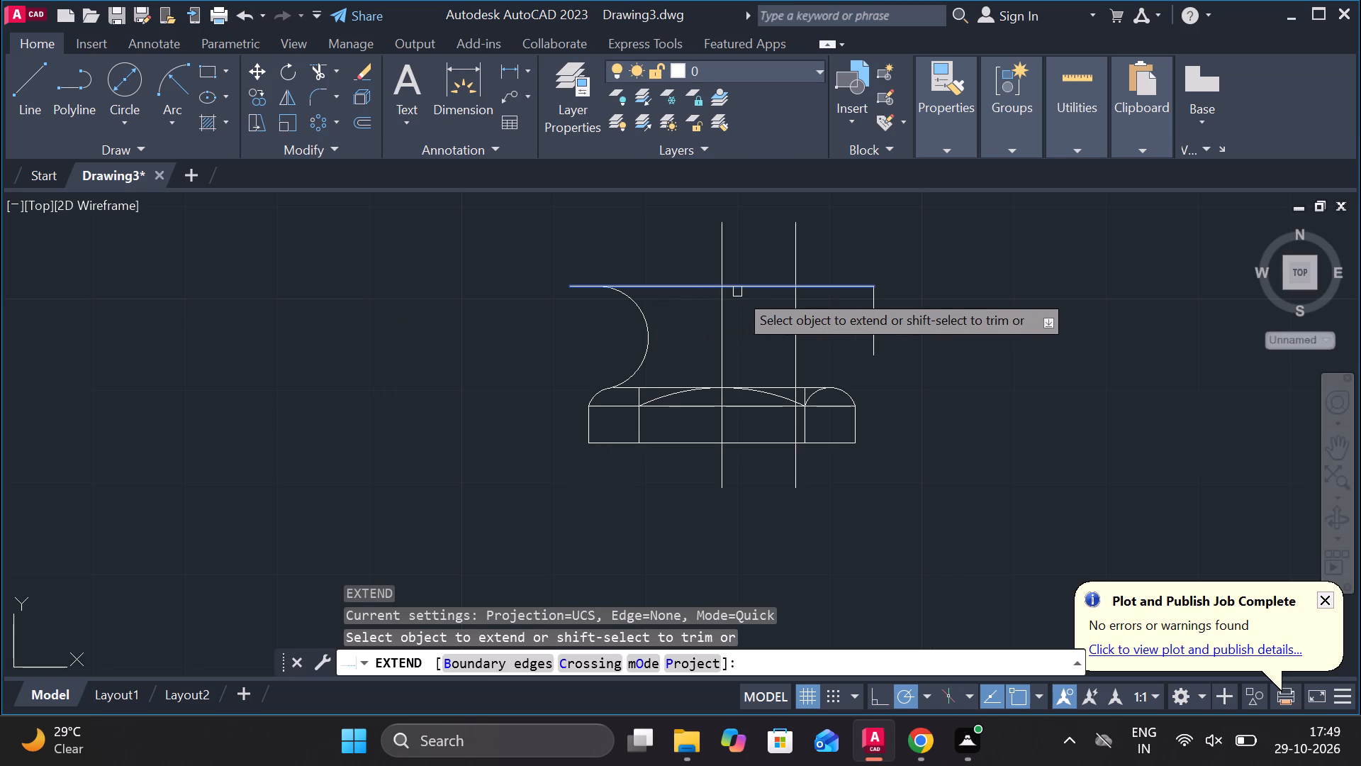
pyautogui.click(737, 292)
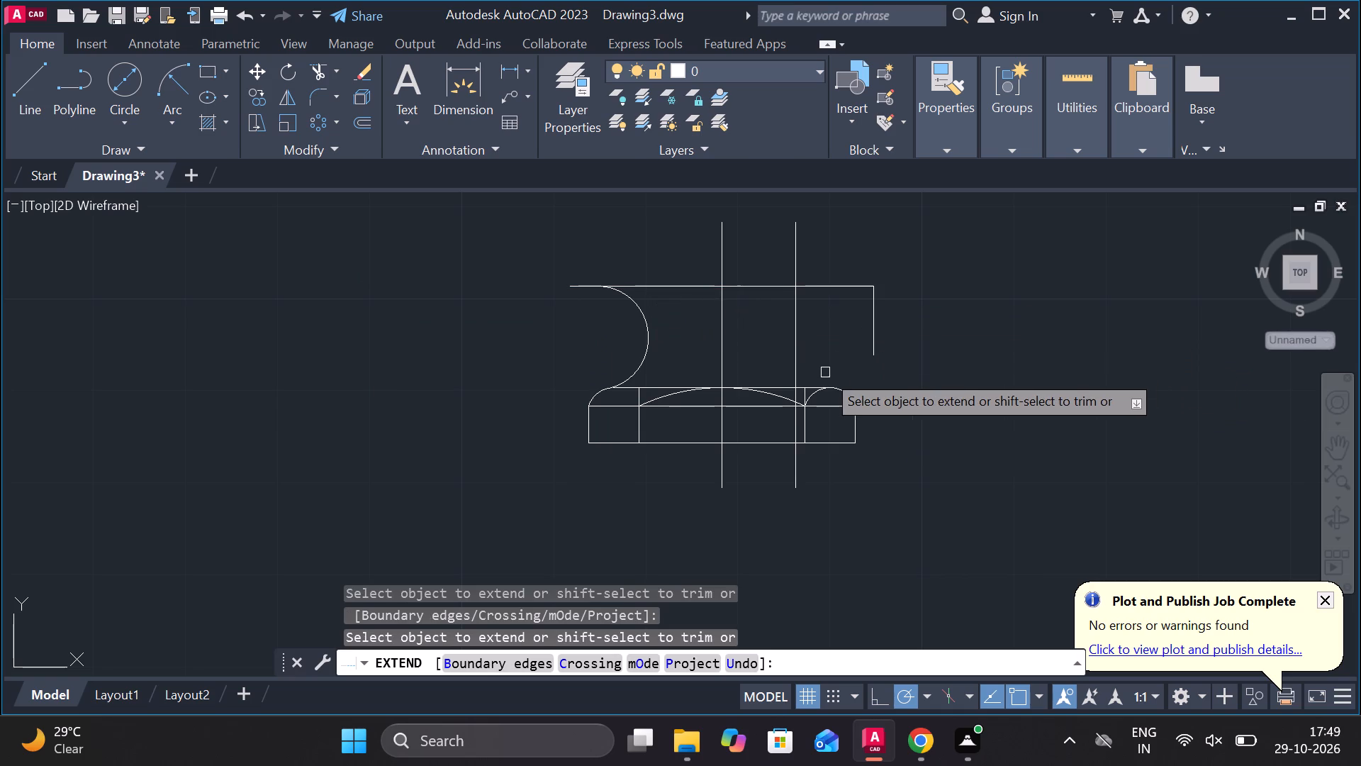
pyautogui.press('Escape')
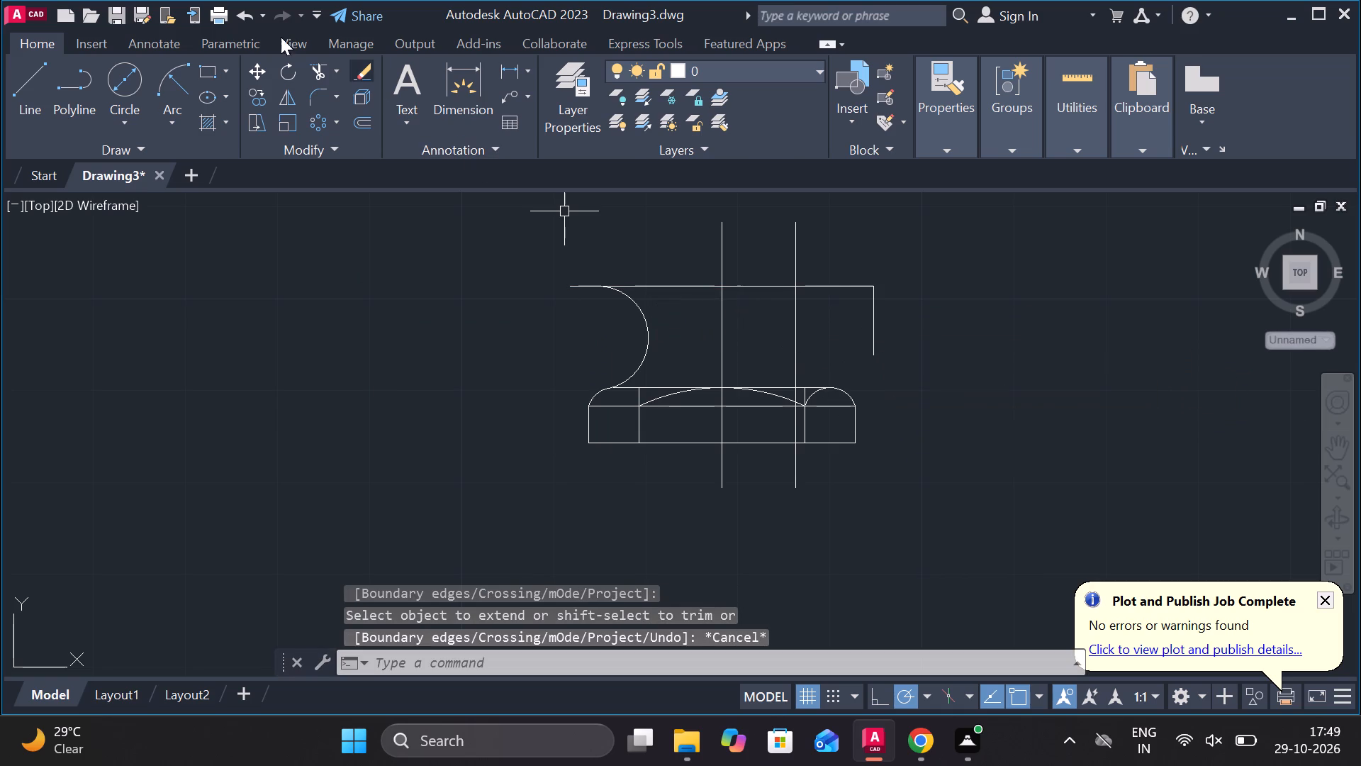
# Remove the short vertical line at the horizontal line's east end with Trim.
pyautogui.click(321, 62)
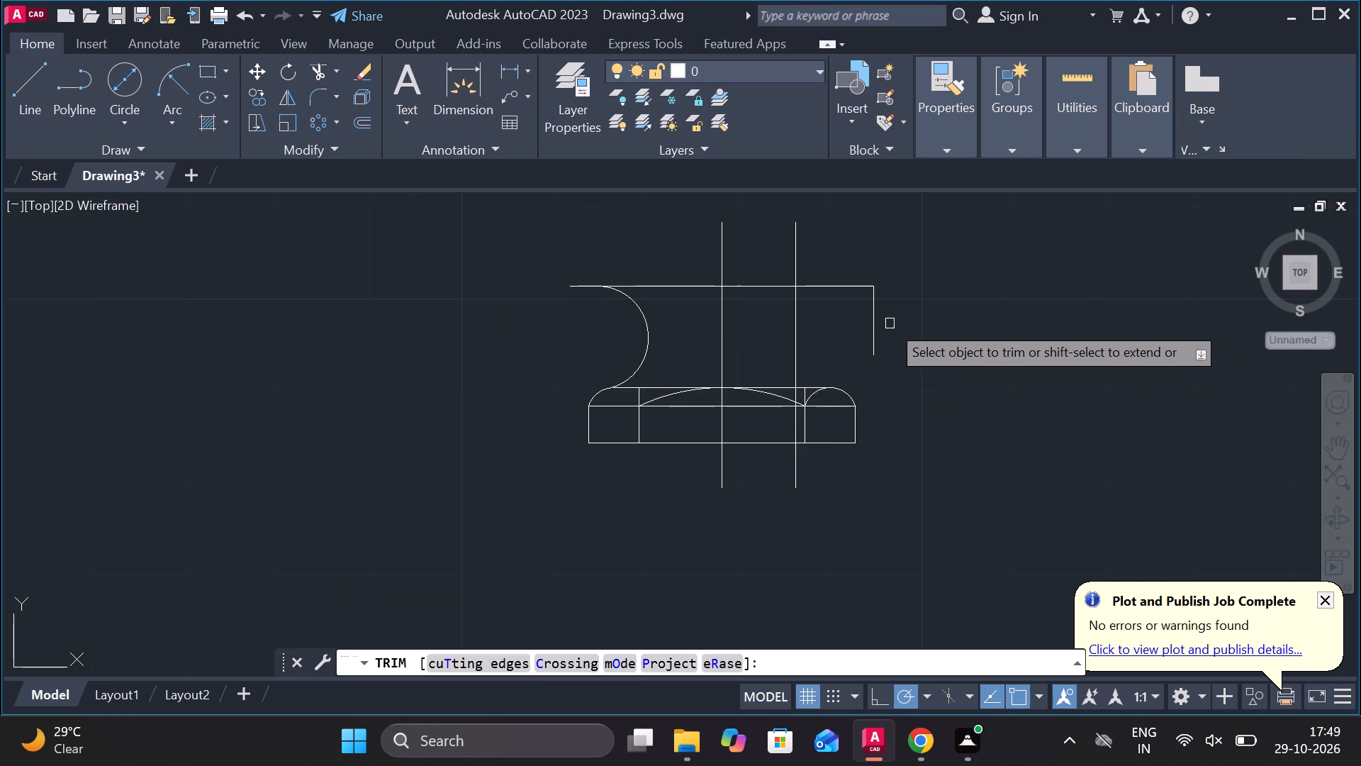
pyautogui.click(876, 323)
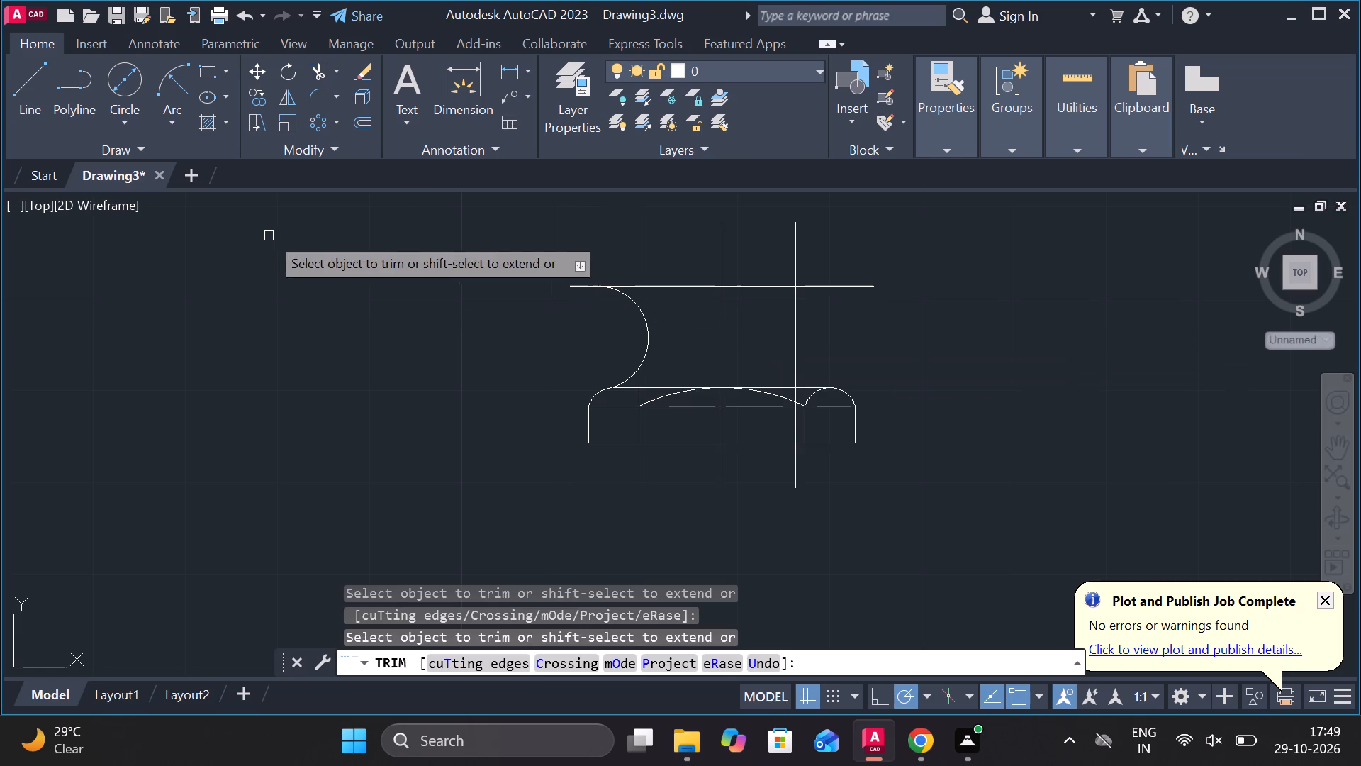
# Fillet the east vertical line with the horizontal line's east part above the arched head, using radius 5.5.
pyautogui.doubleClick(320, 89)
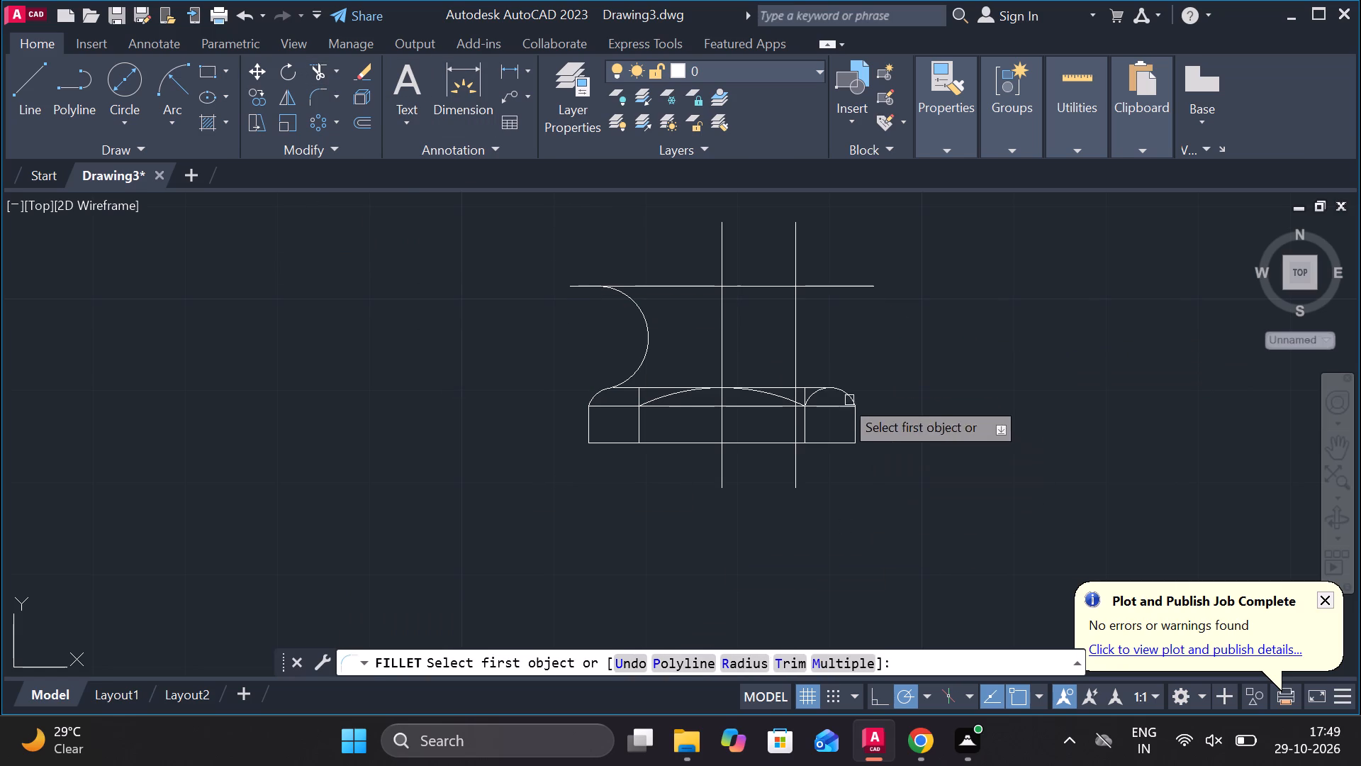
pyautogui.click(791, 334)
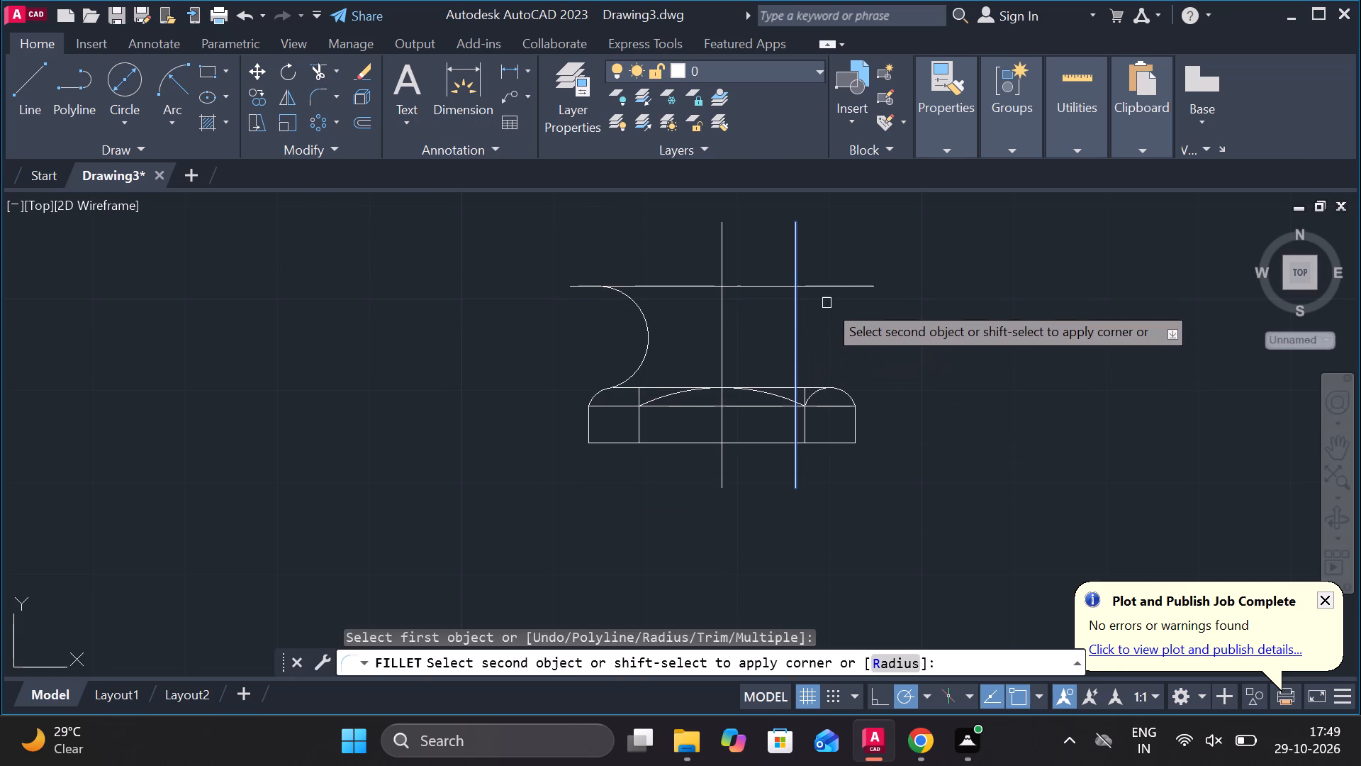
pyautogui.click(835, 287)
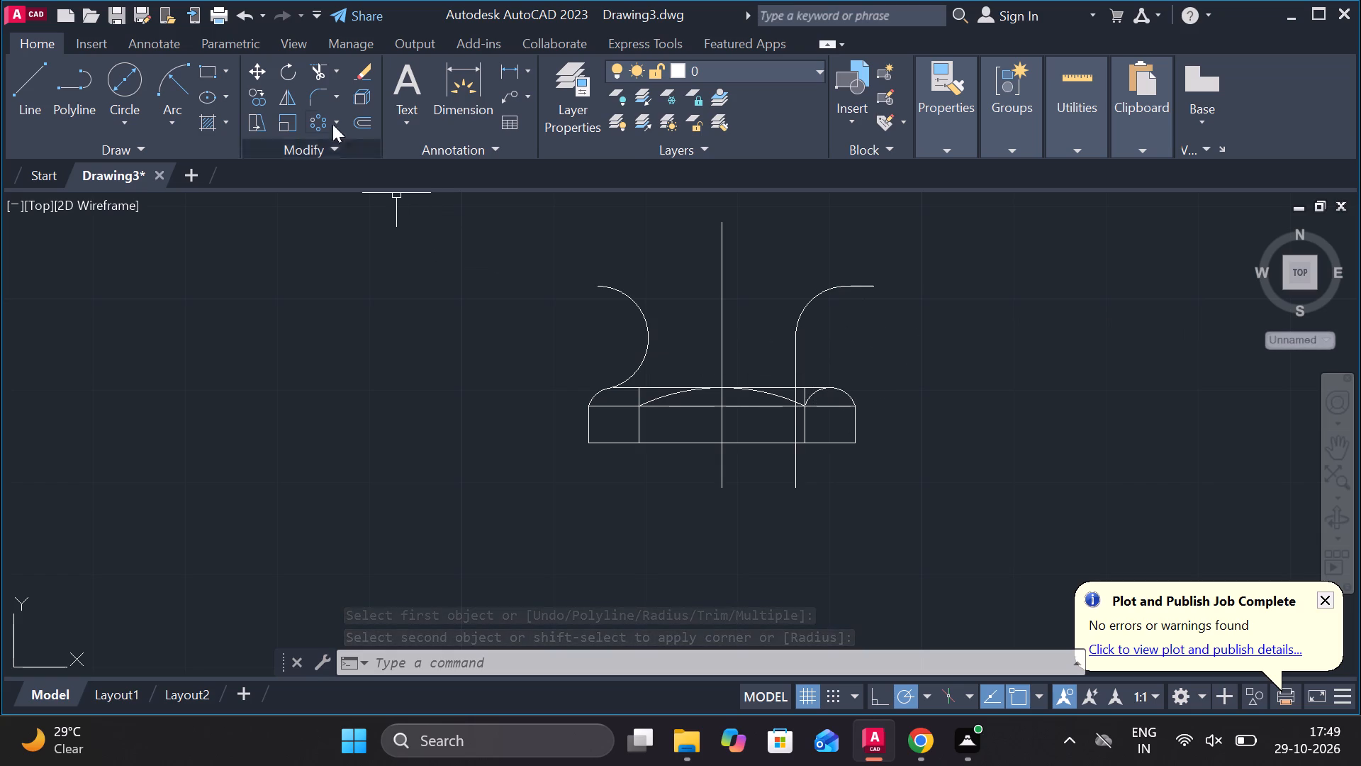
# Fillet the arched head's east arc with the vertical line below the new curve, using the same 5.5 radius.
pyautogui.press('space')
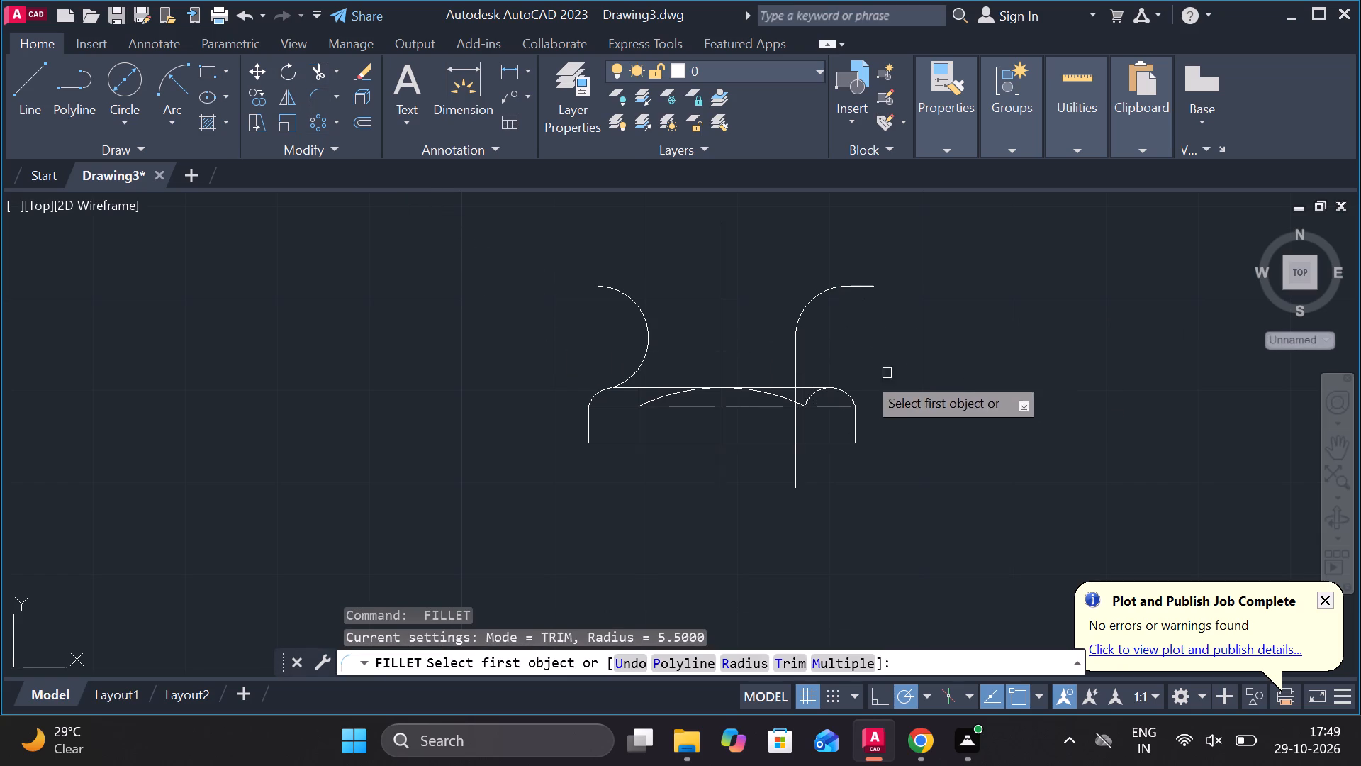
pyautogui.click(837, 386)
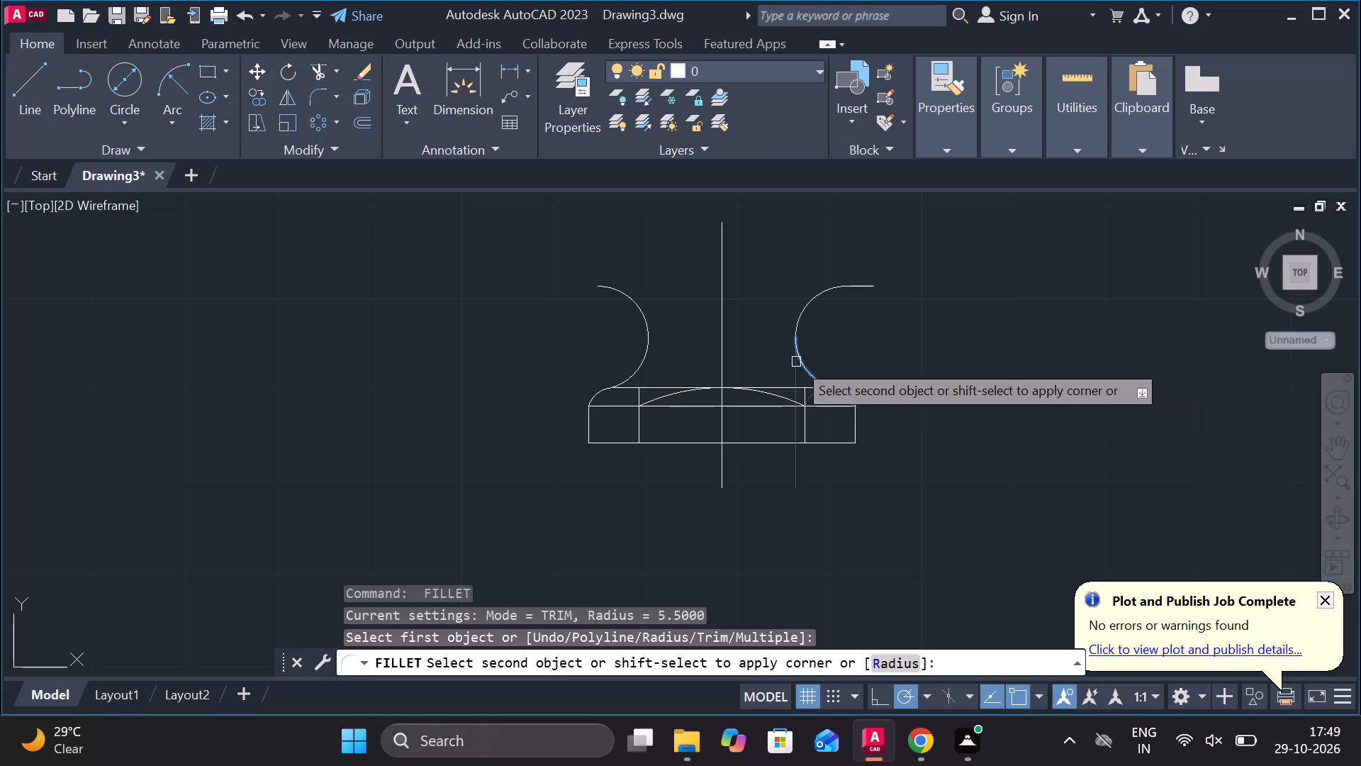
pyautogui.click(796, 362)
pyautogui.press('Escape')
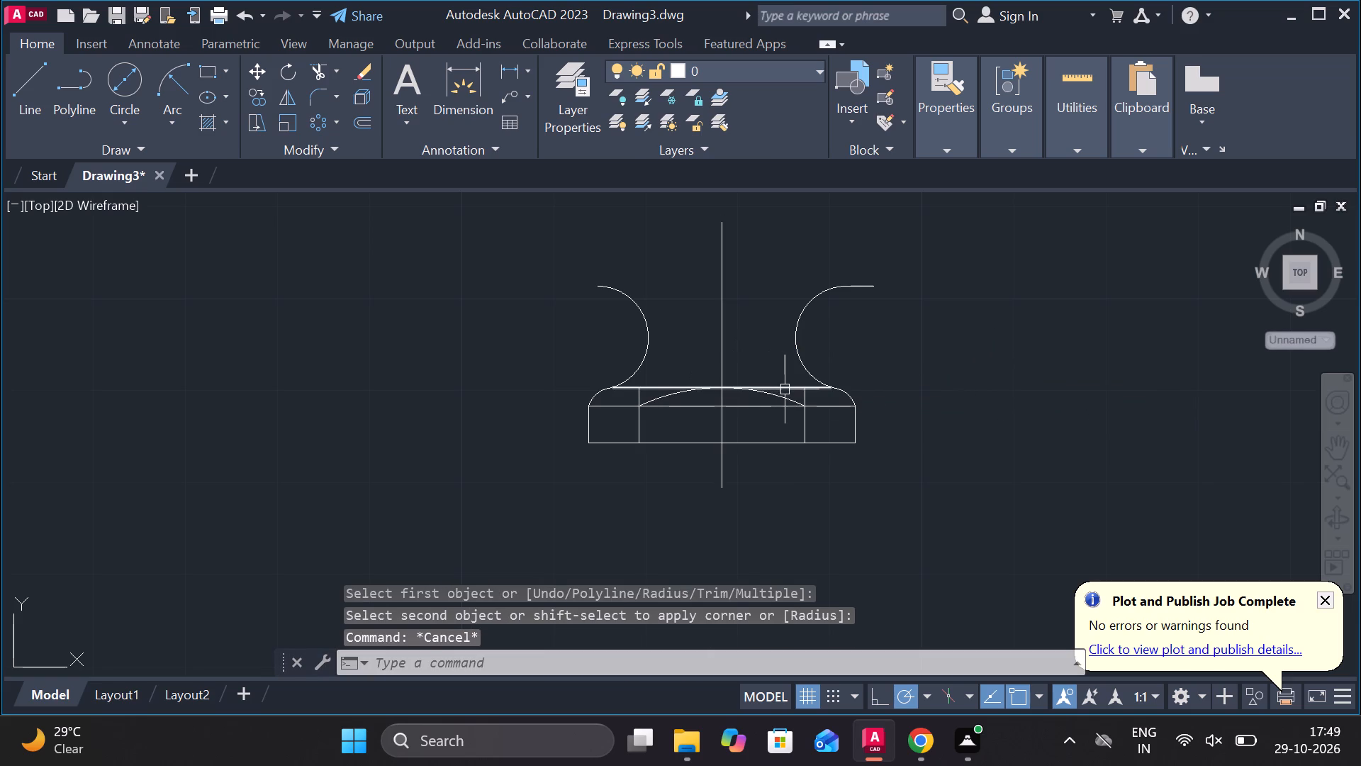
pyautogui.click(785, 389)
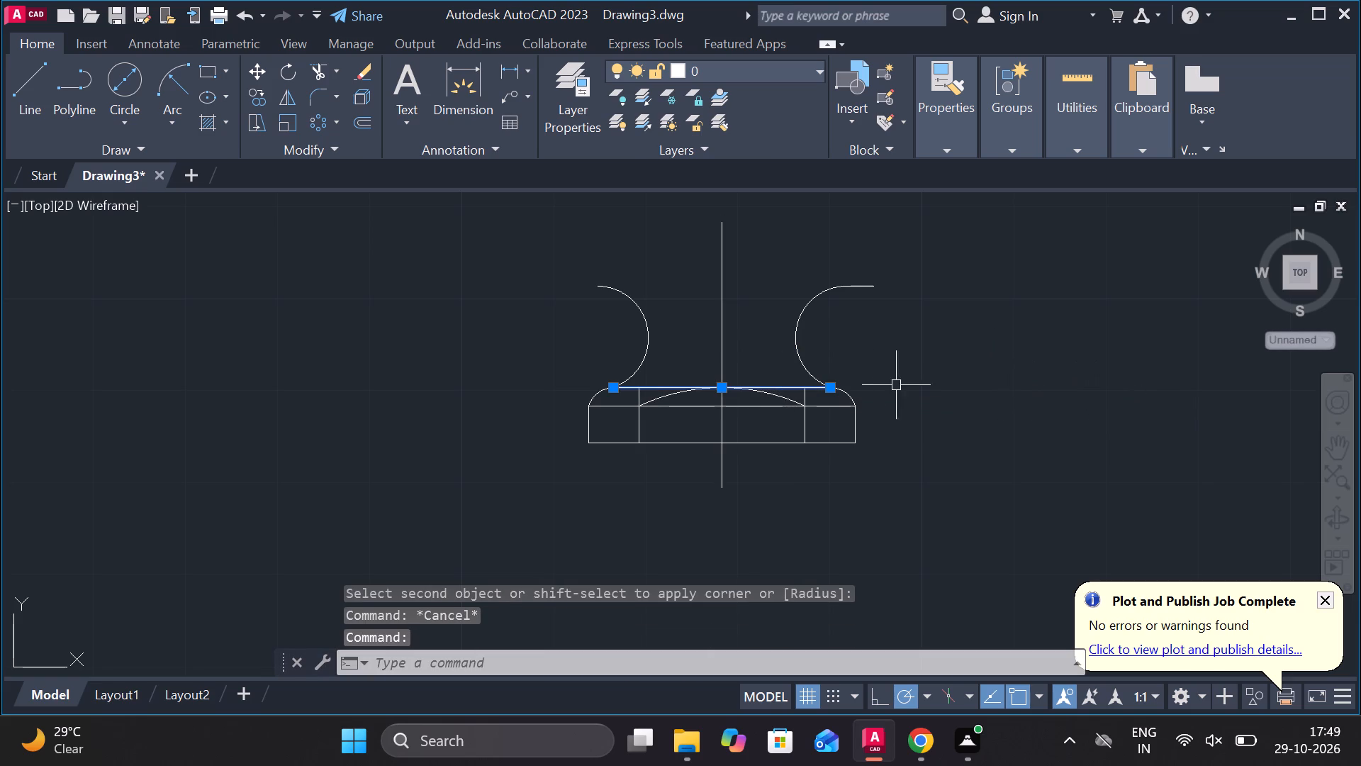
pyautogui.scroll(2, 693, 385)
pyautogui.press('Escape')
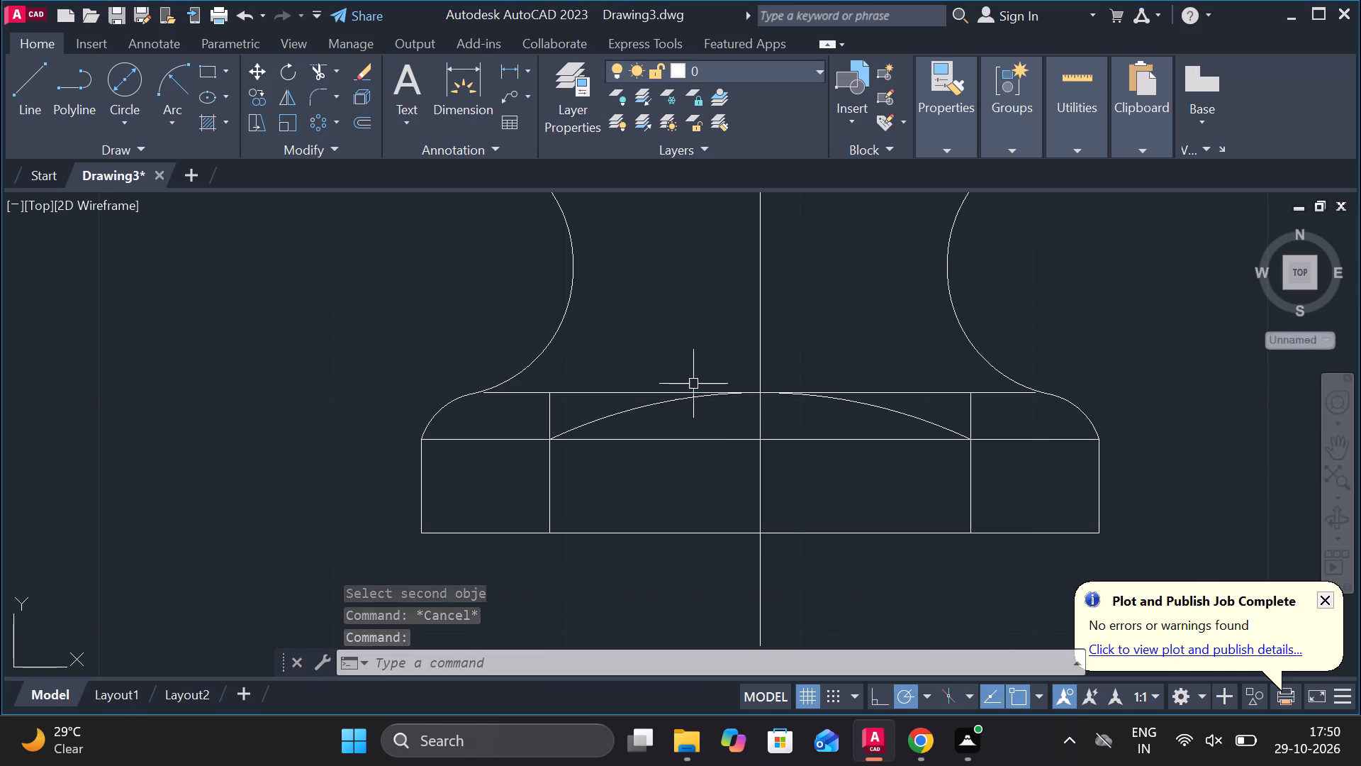
# Extend the small curved corners on both sides of the arched head down to its inner vertical lines.
pyautogui.write('EX')
pyautogui.press('Return')
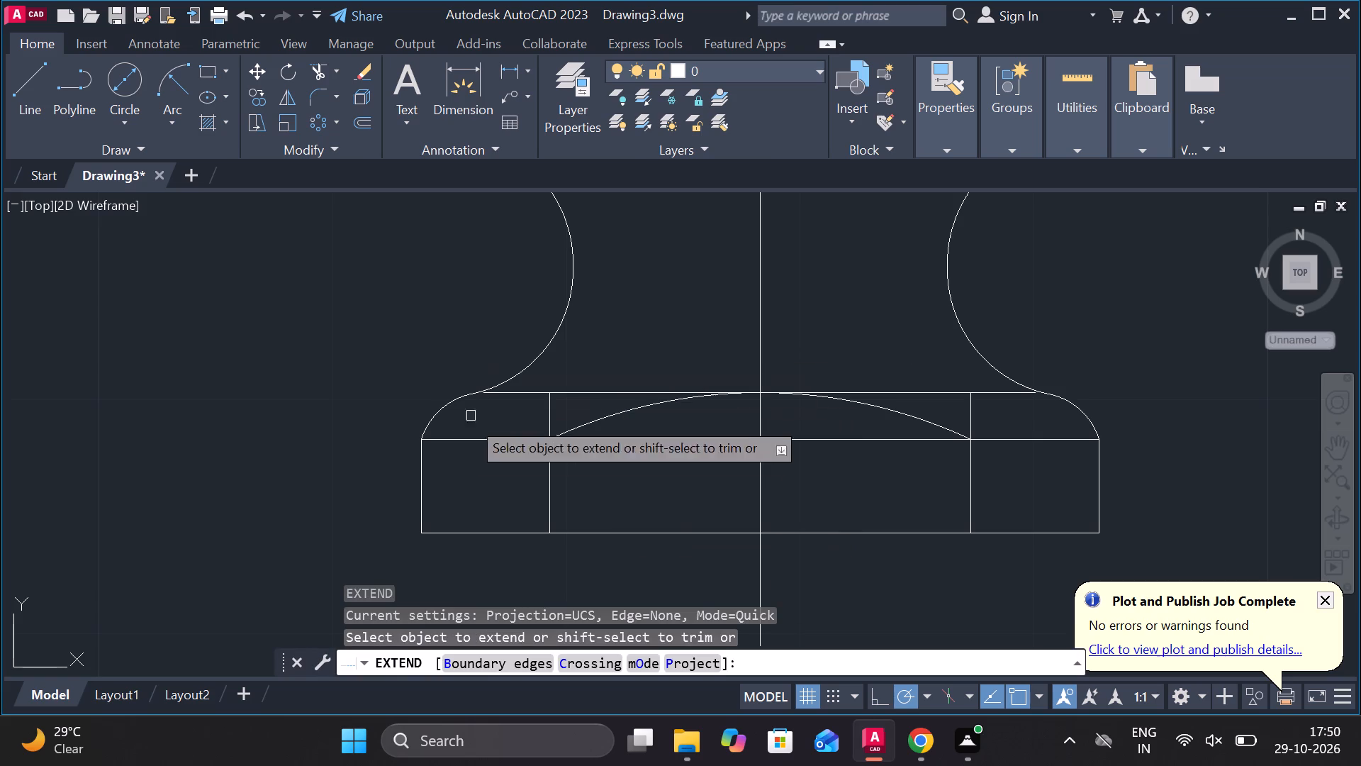
pyautogui.doubleClick(457, 400)
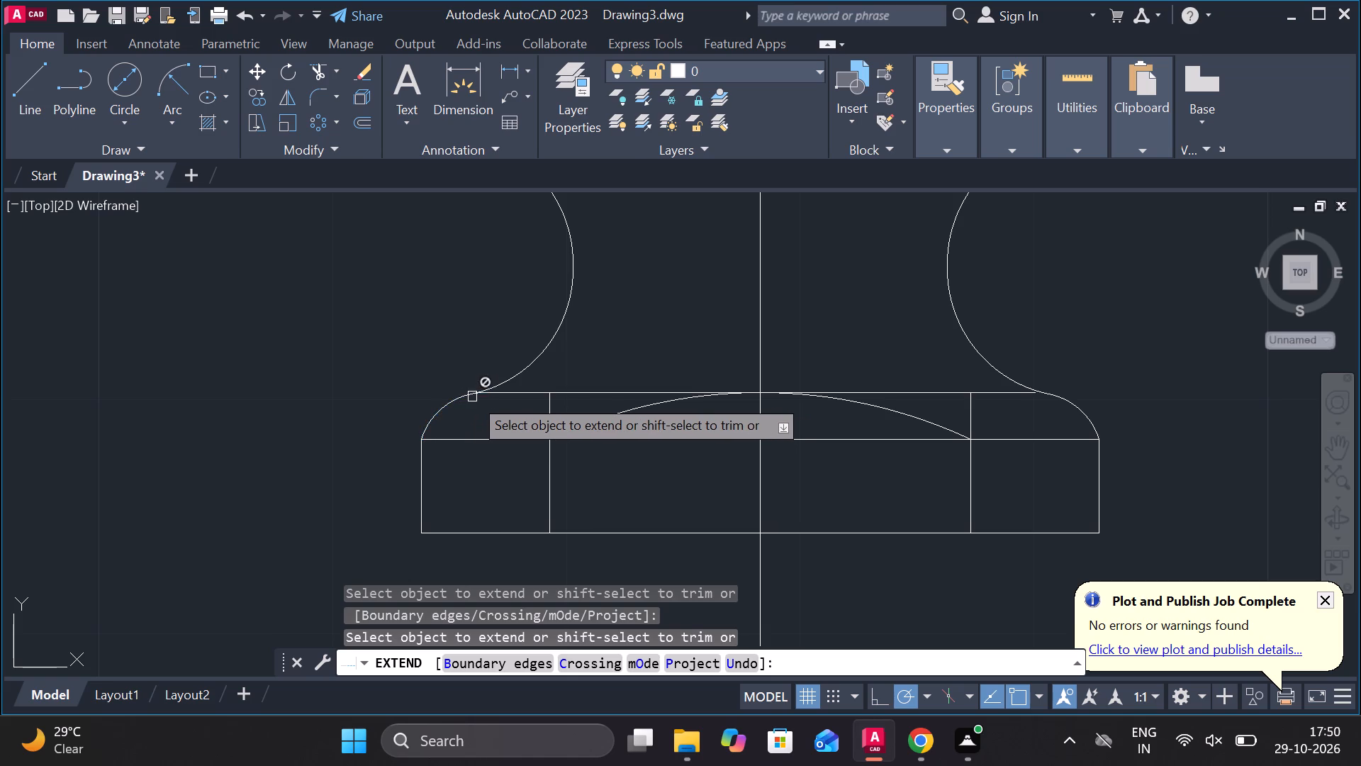
pyautogui.scroll(3, 471, 396)
pyautogui.doubleClick(444, 386)
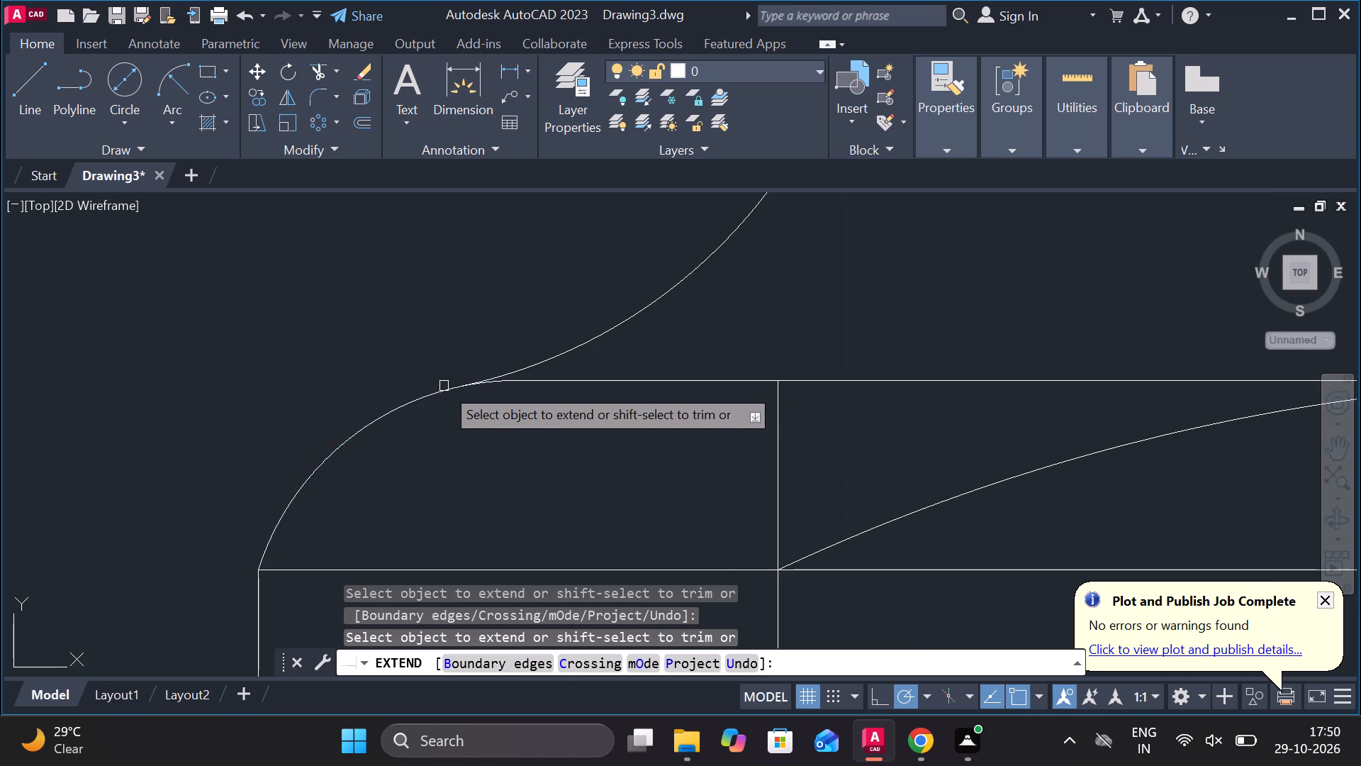
pyautogui.click(446, 389)
pyautogui.scroll(-4, 843, 436)
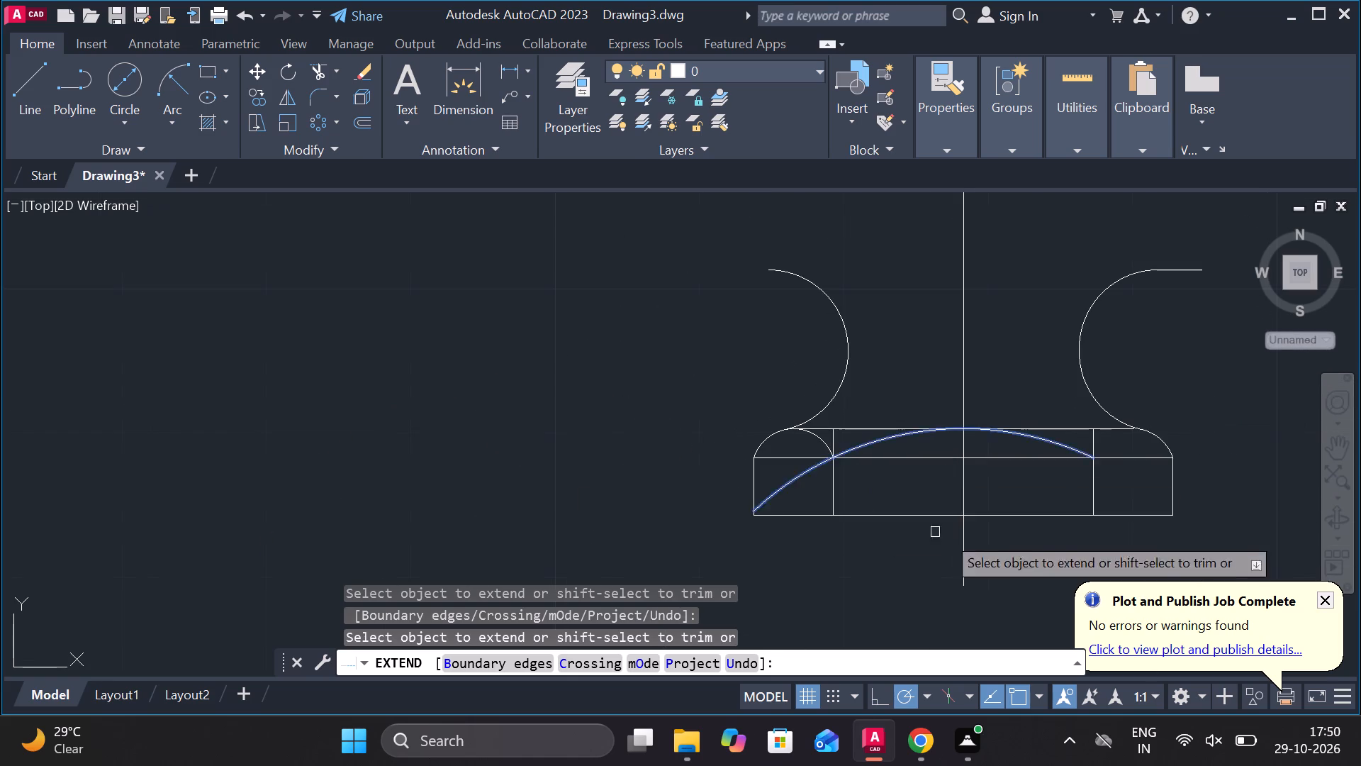
pyautogui.scroll(2, 1252, 419)
pyautogui.click(1014, 461)
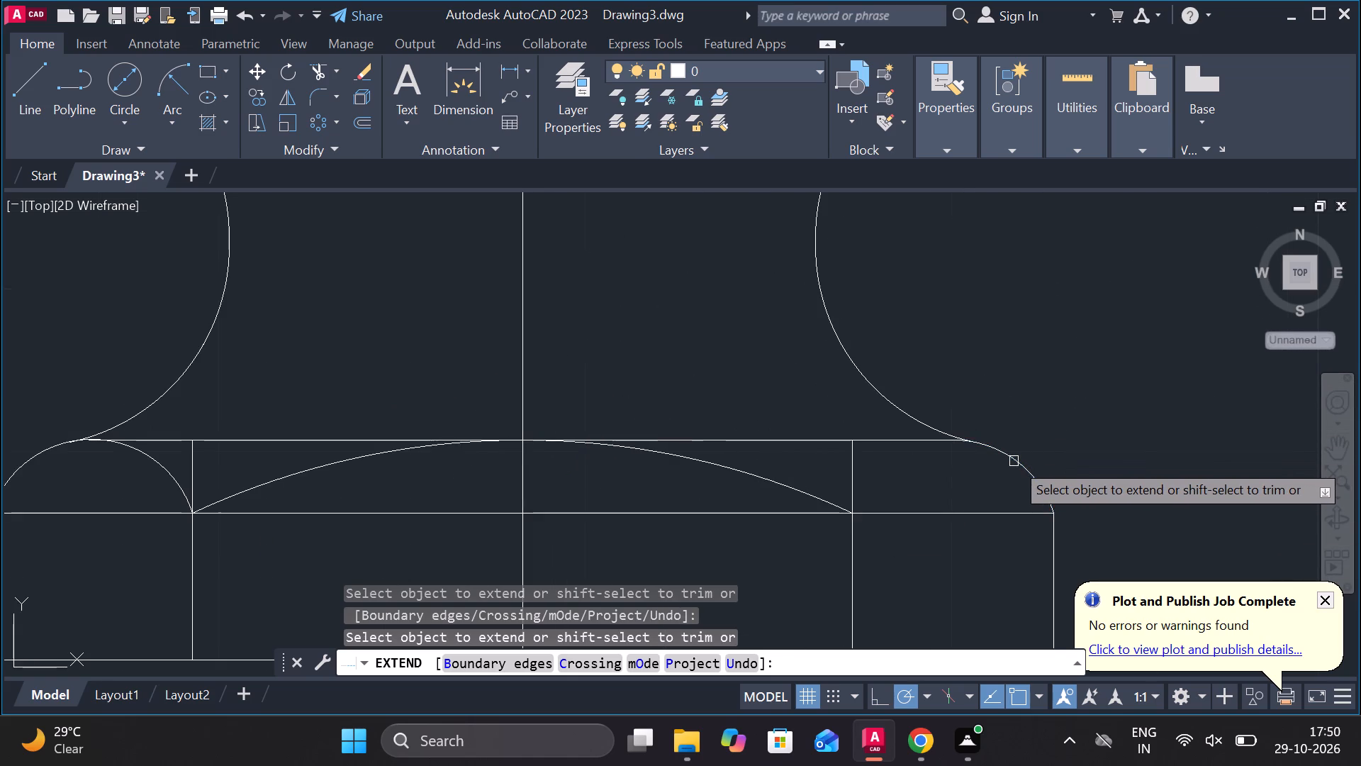
pyautogui.click(1002, 448)
pyautogui.click(992, 447)
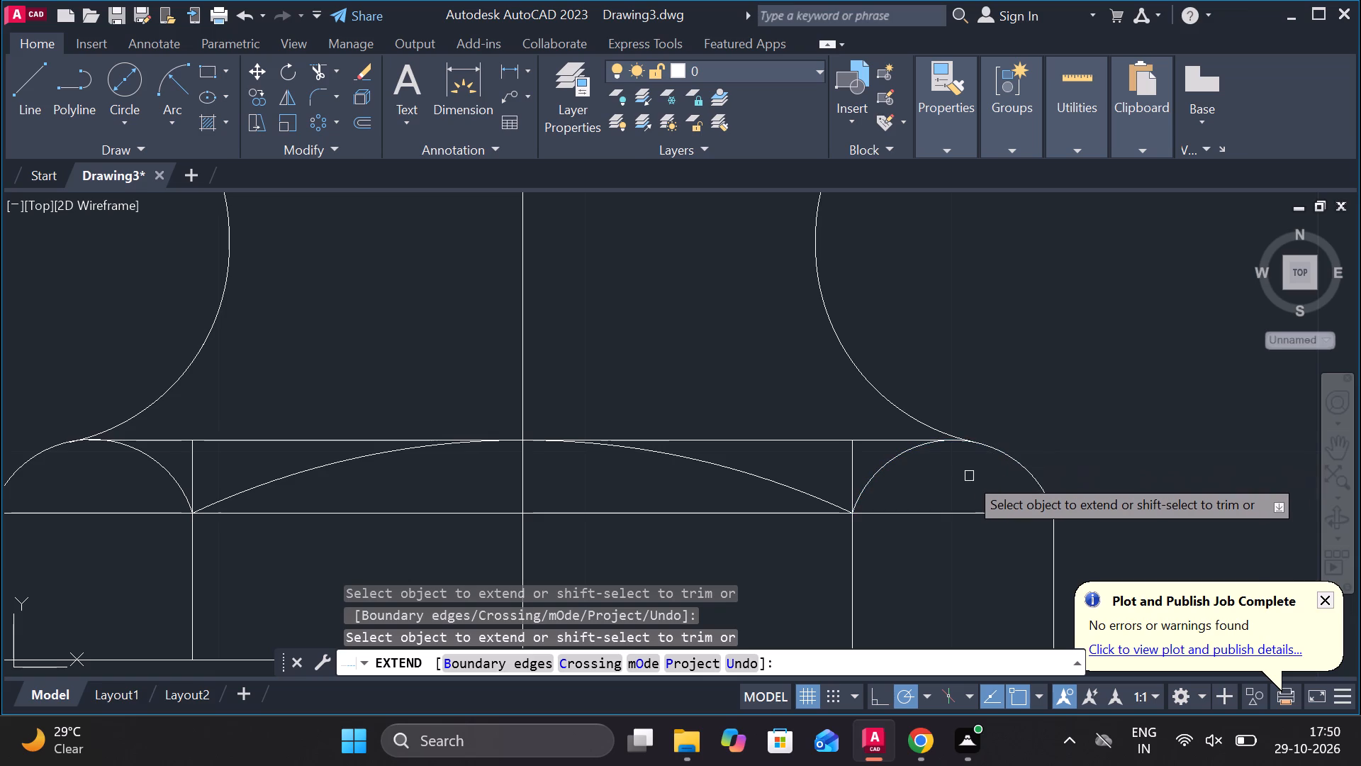
pyautogui.scroll(-2, 960, 474)
pyautogui.press('Escape')
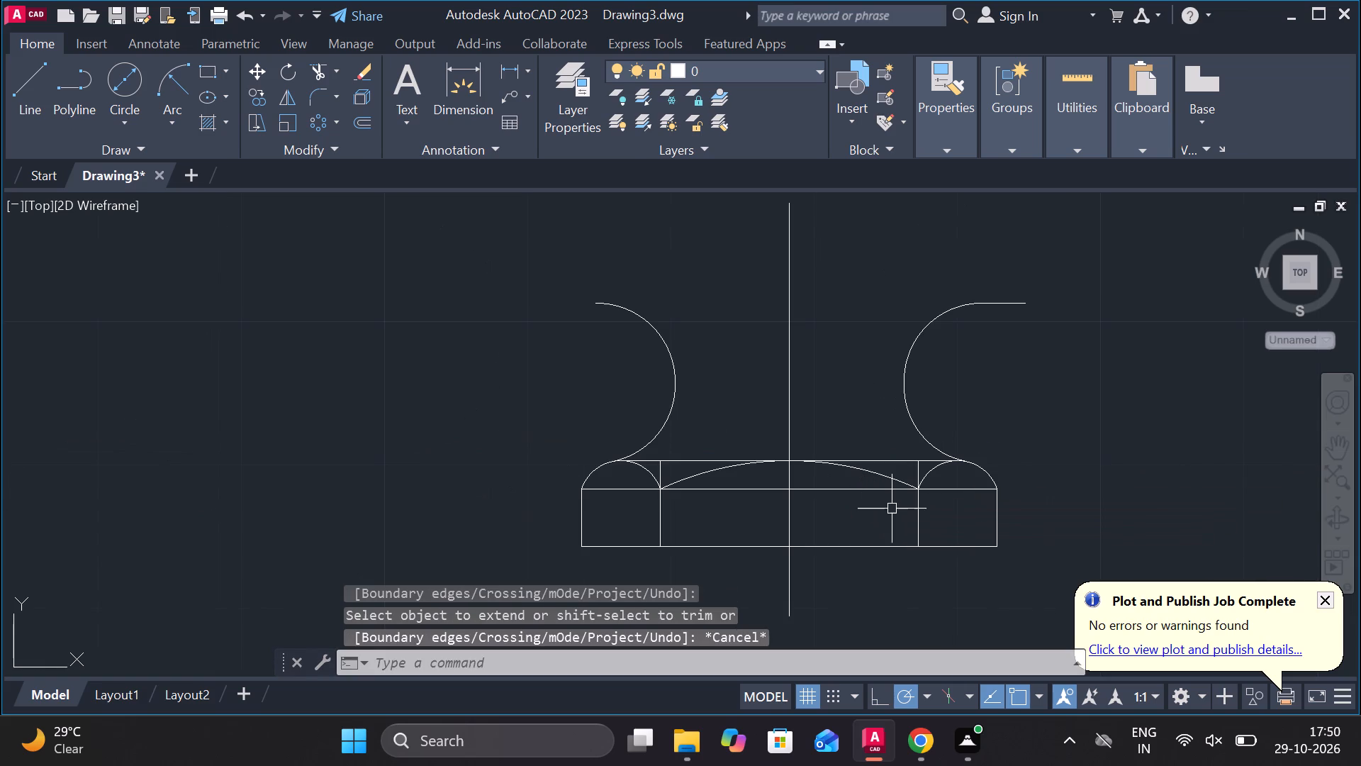
# Delete the horizontal line running across the top of the arched head.
pyautogui.click(875, 461)
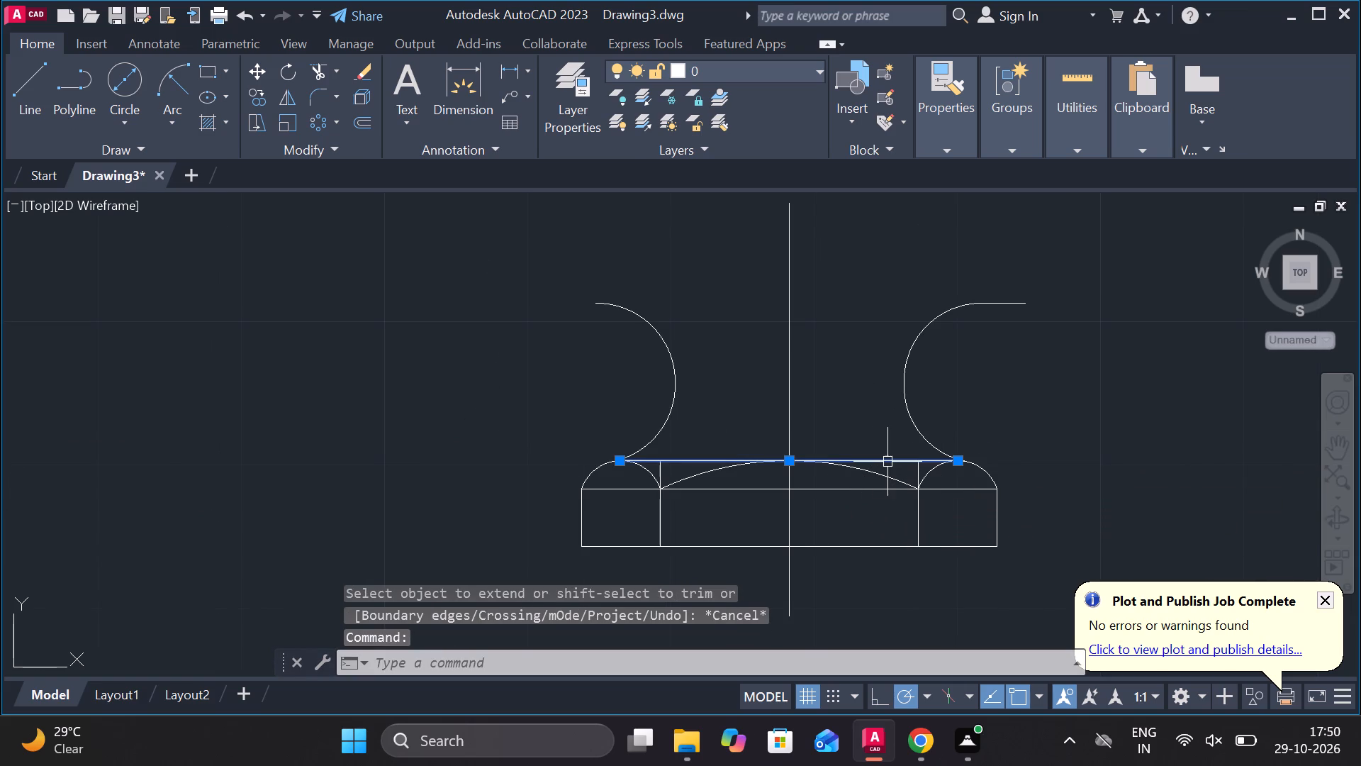
pyautogui.press('Delete')
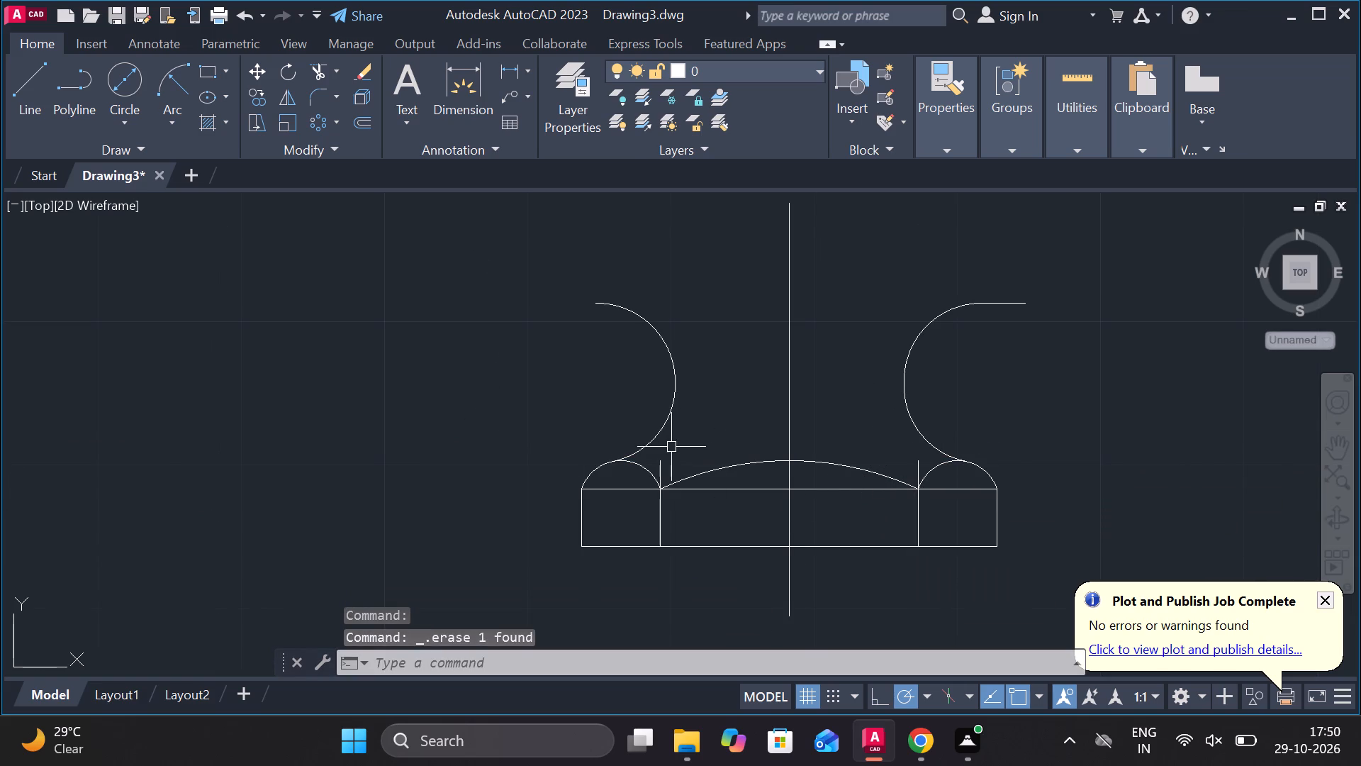
# Trim away the upper stubs of the two inner vertical lines above the arched head's base rectangle.
pyautogui.click(327, 72)
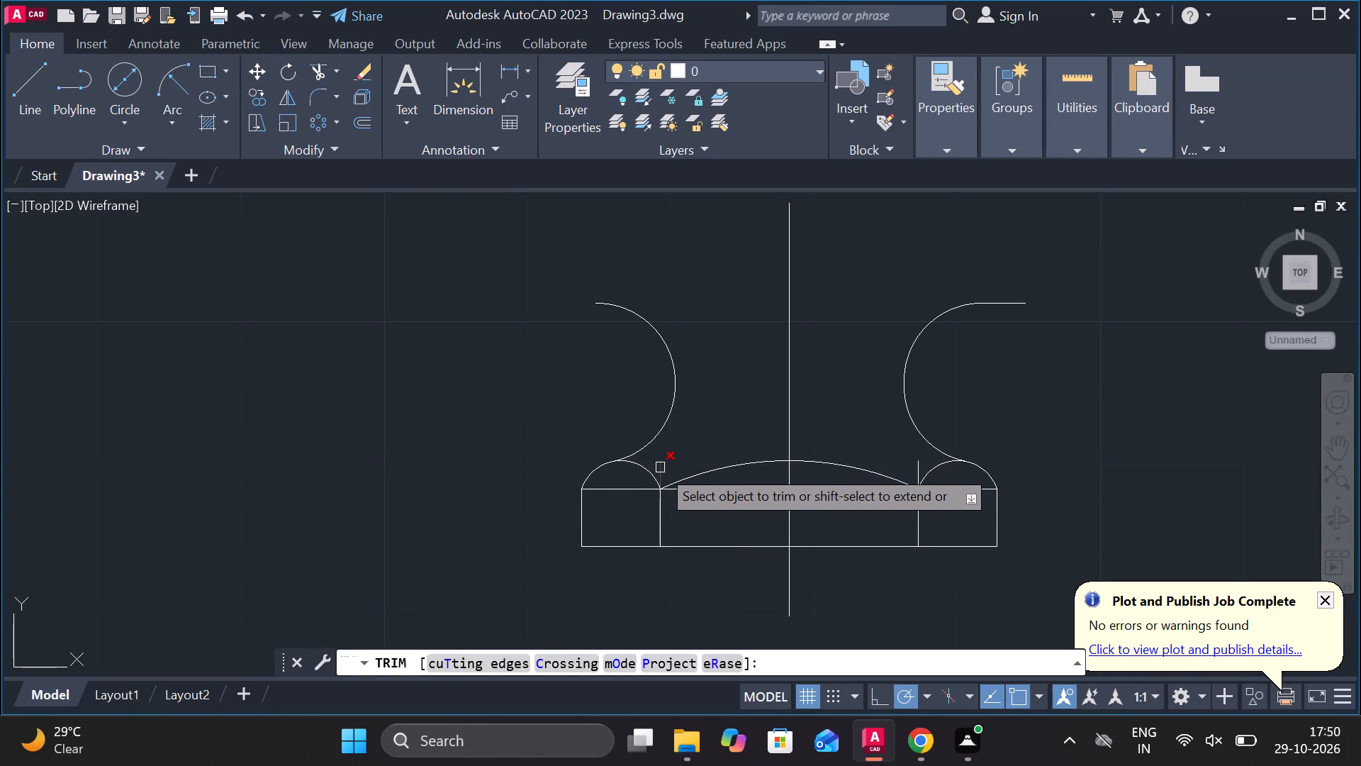
pyautogui.doubleClick(660, 467)
pyautogui.click(915, 462)
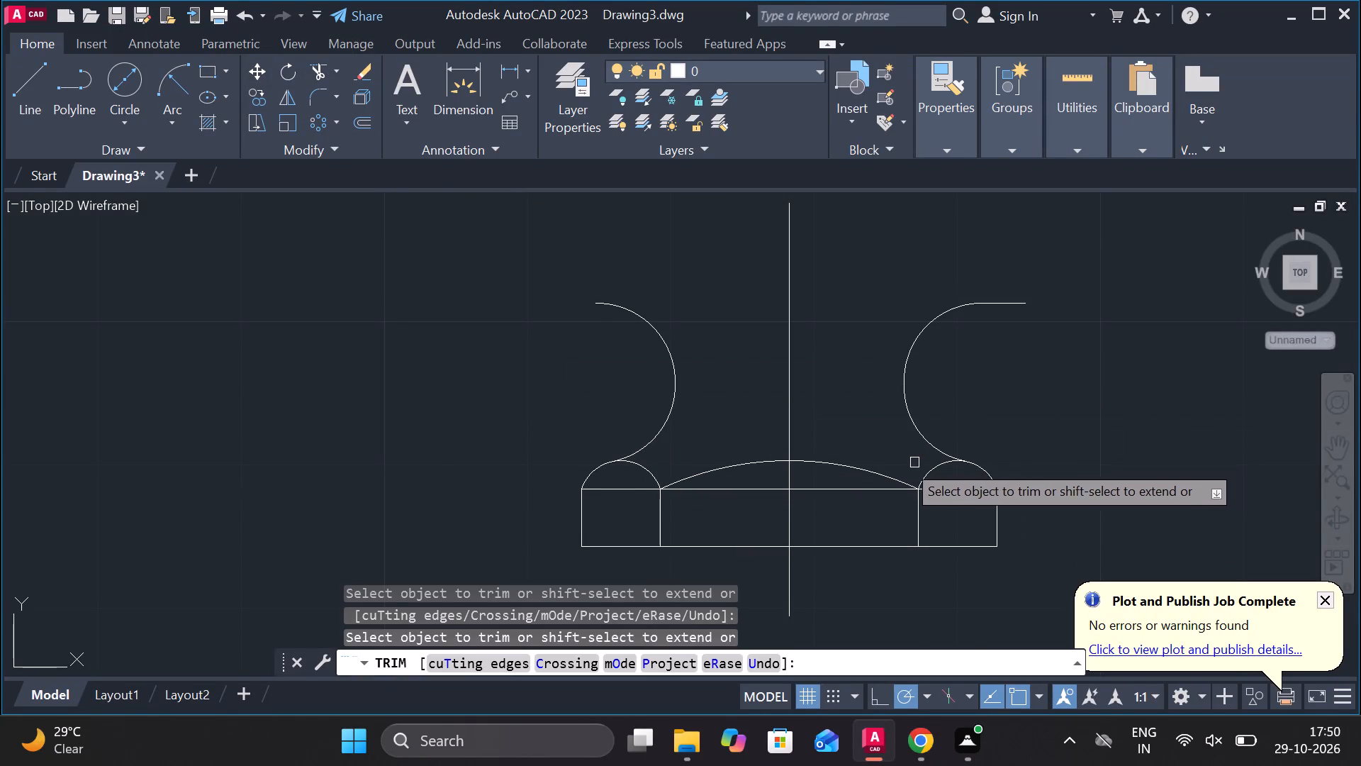
pyautogui.scroll(-4, 861, 383)
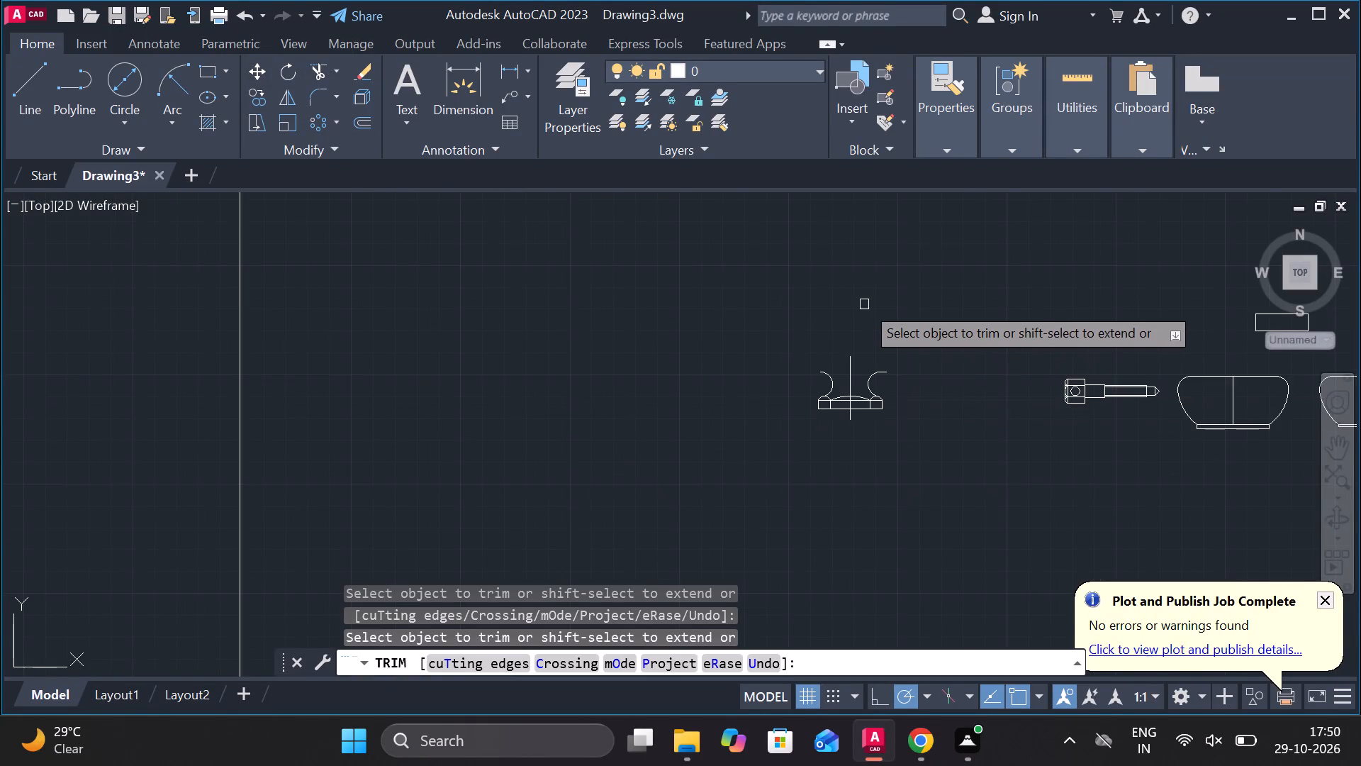
pyautogui.scroll(-4, 864, 306)
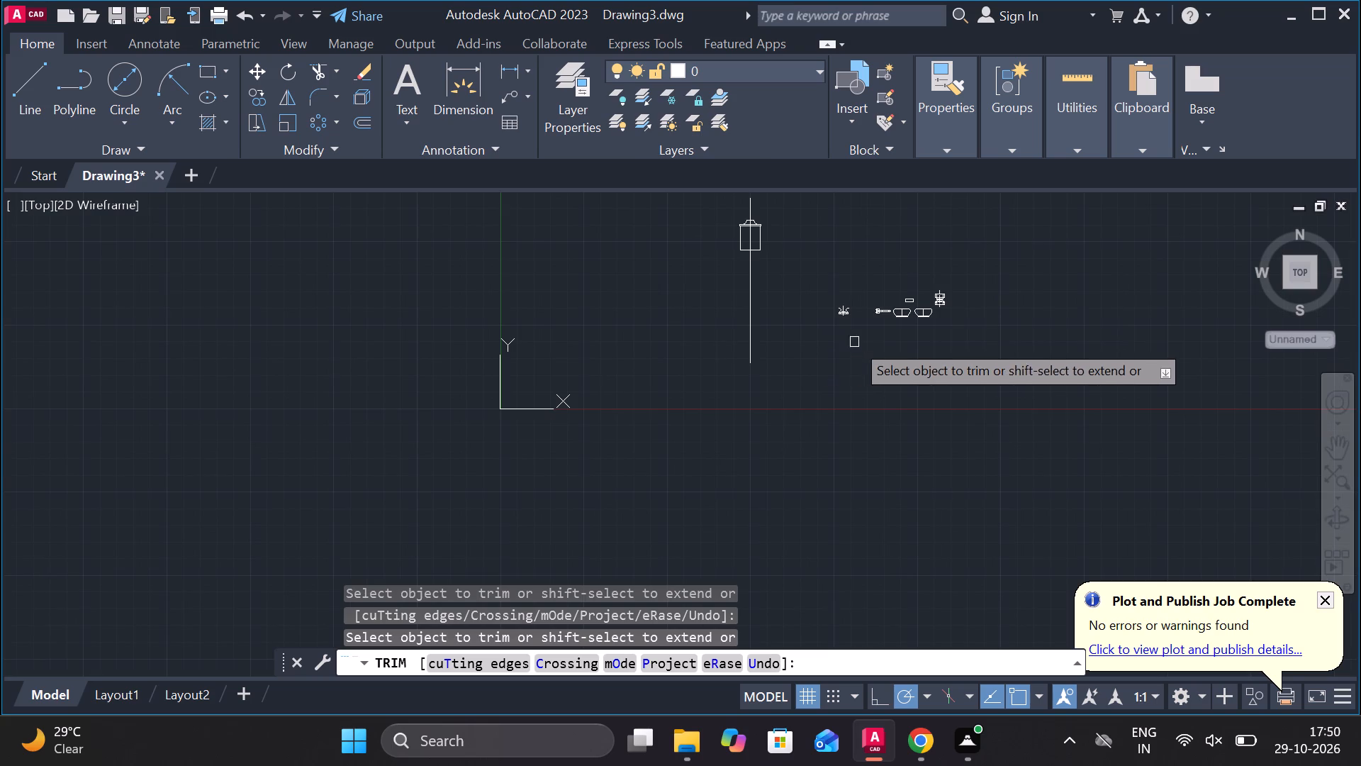
pyautogui.scroll(2, 874, 355)
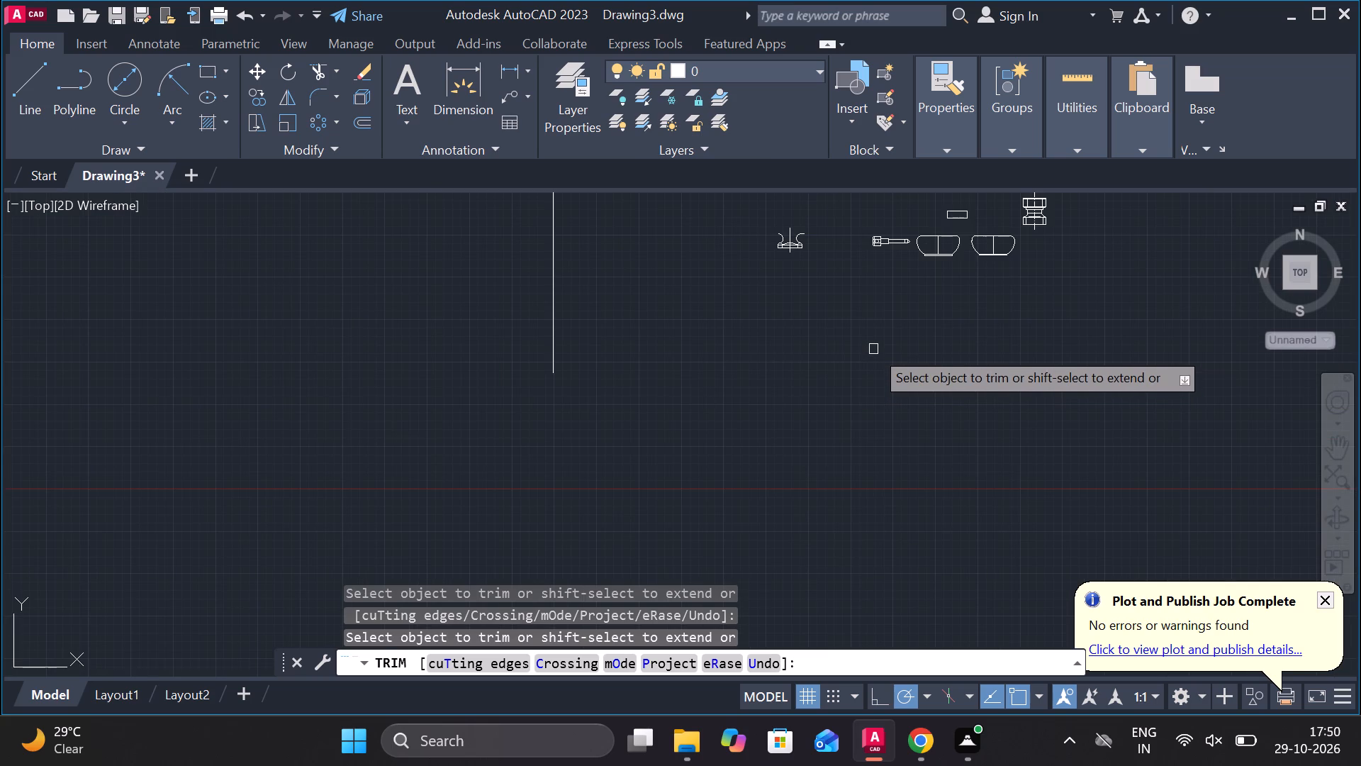
pyautogui.press('Escape')
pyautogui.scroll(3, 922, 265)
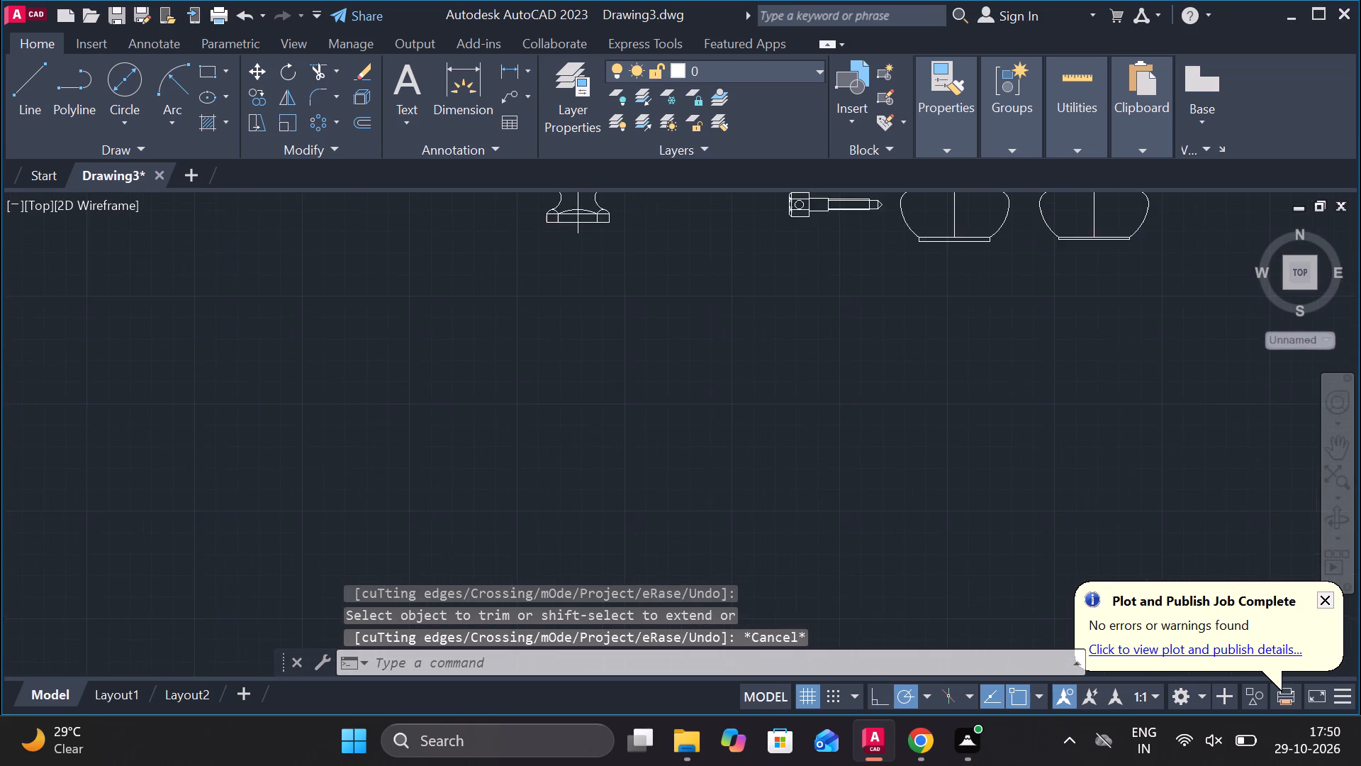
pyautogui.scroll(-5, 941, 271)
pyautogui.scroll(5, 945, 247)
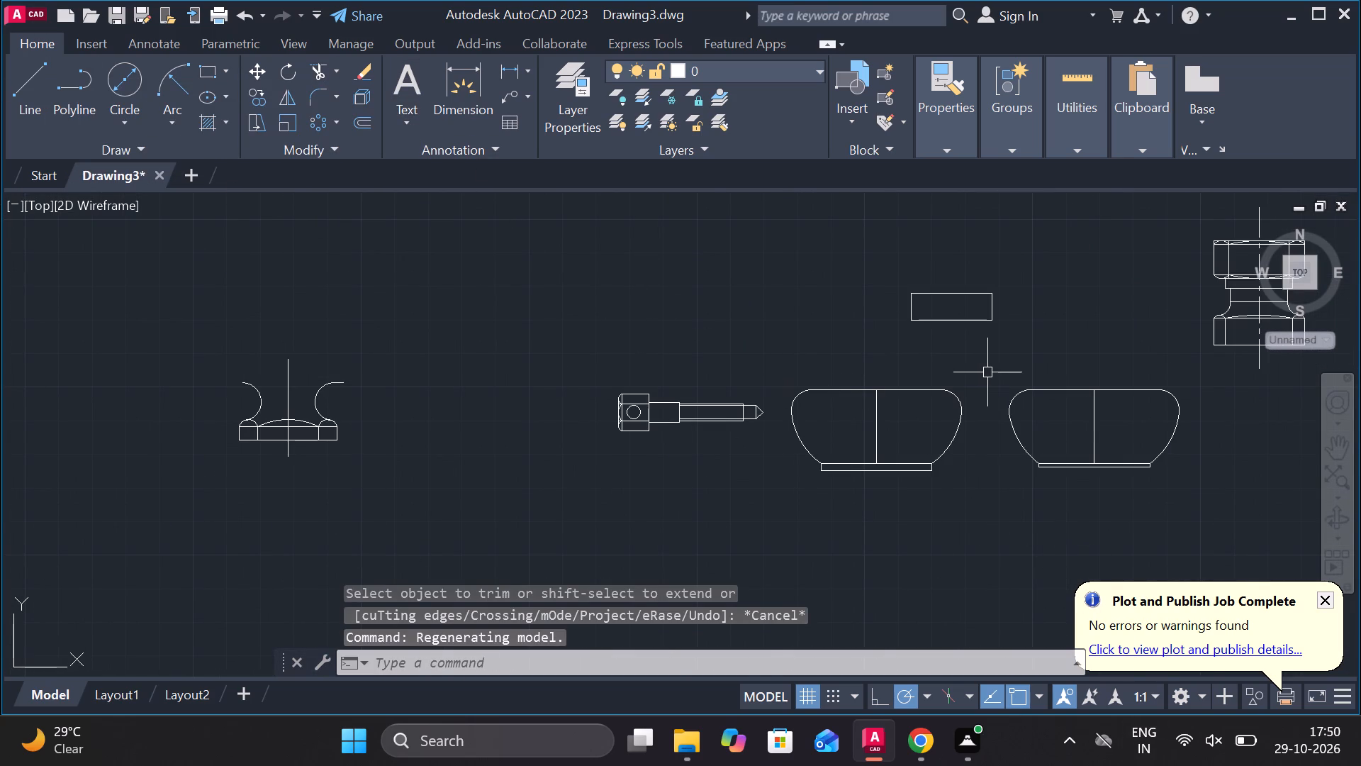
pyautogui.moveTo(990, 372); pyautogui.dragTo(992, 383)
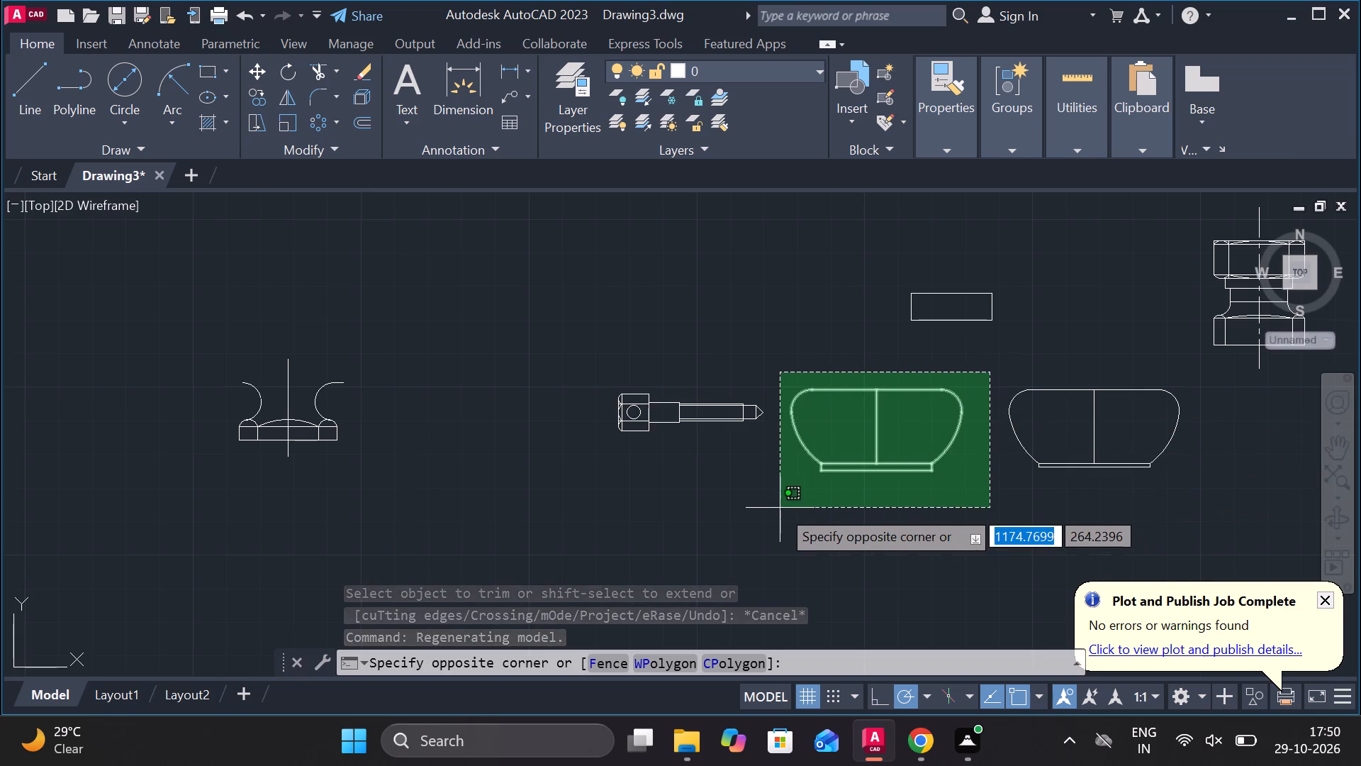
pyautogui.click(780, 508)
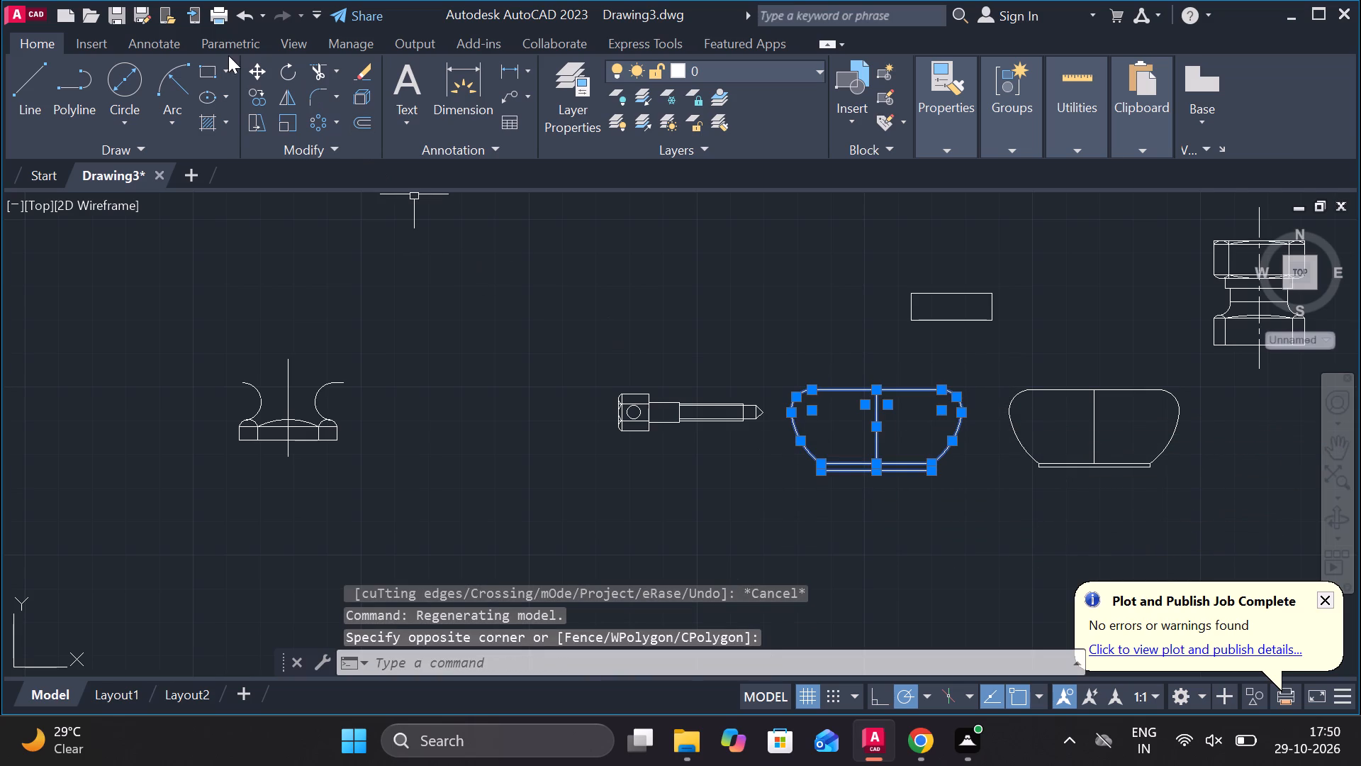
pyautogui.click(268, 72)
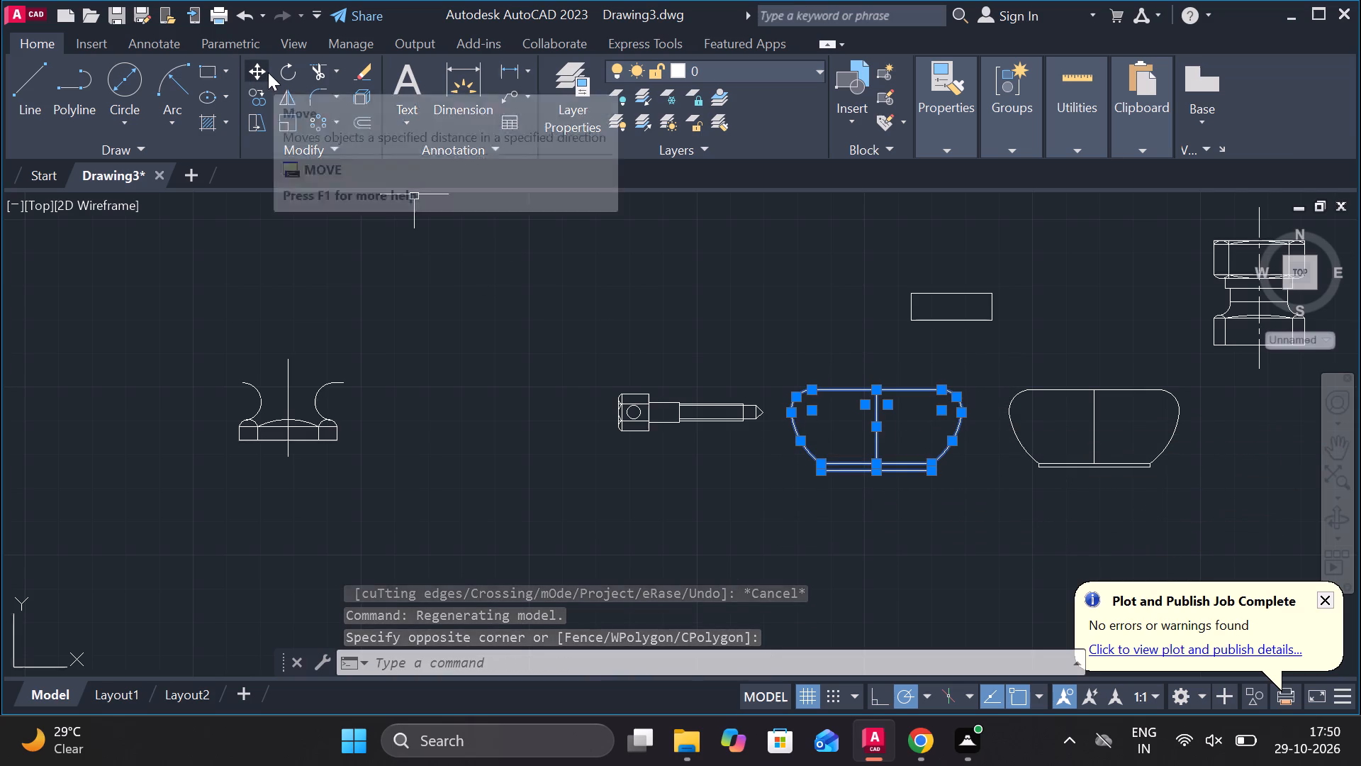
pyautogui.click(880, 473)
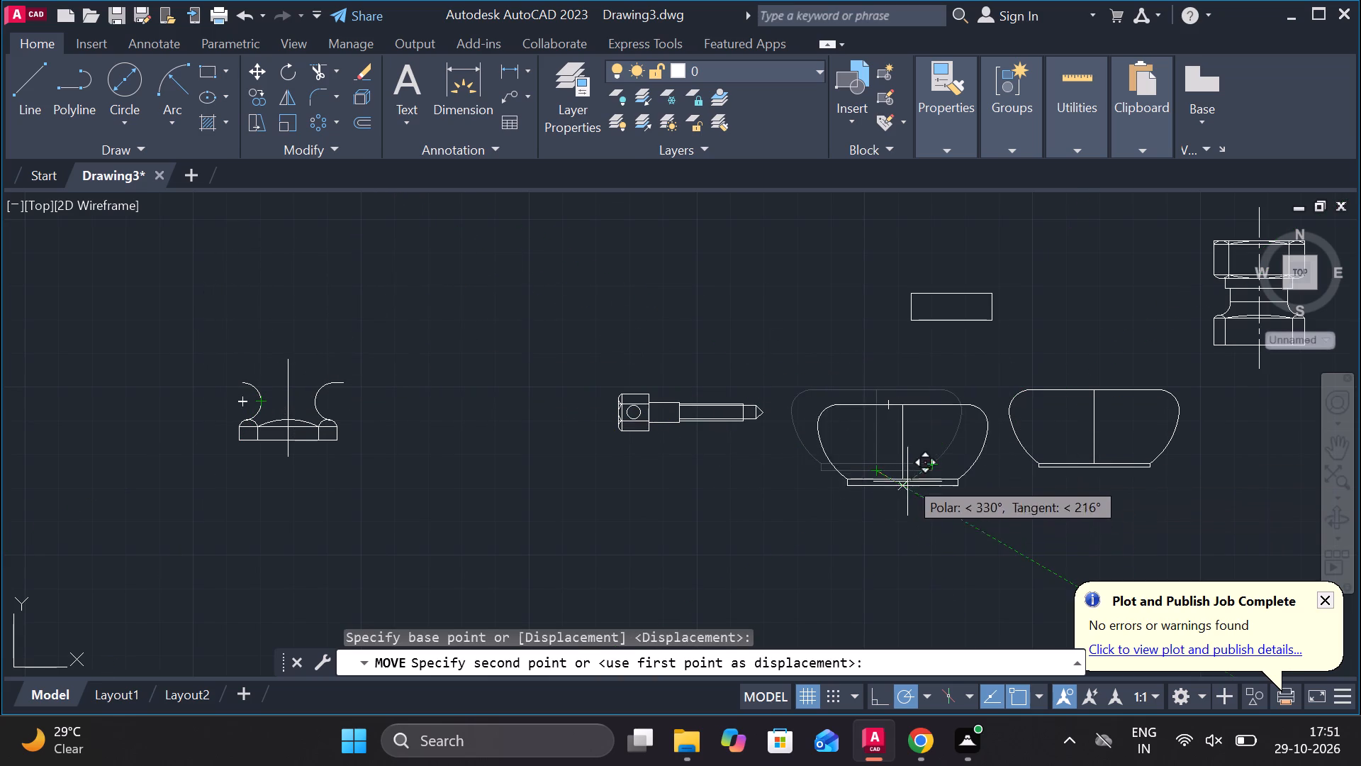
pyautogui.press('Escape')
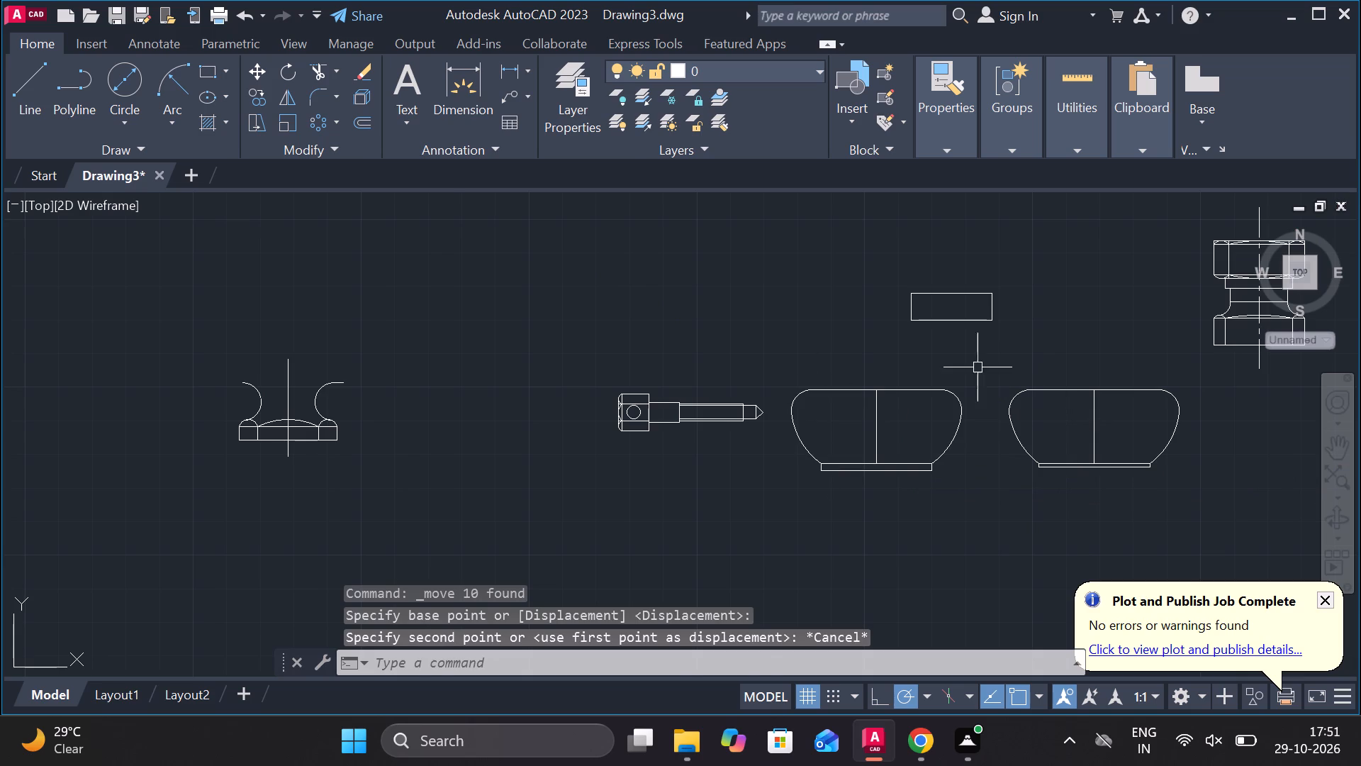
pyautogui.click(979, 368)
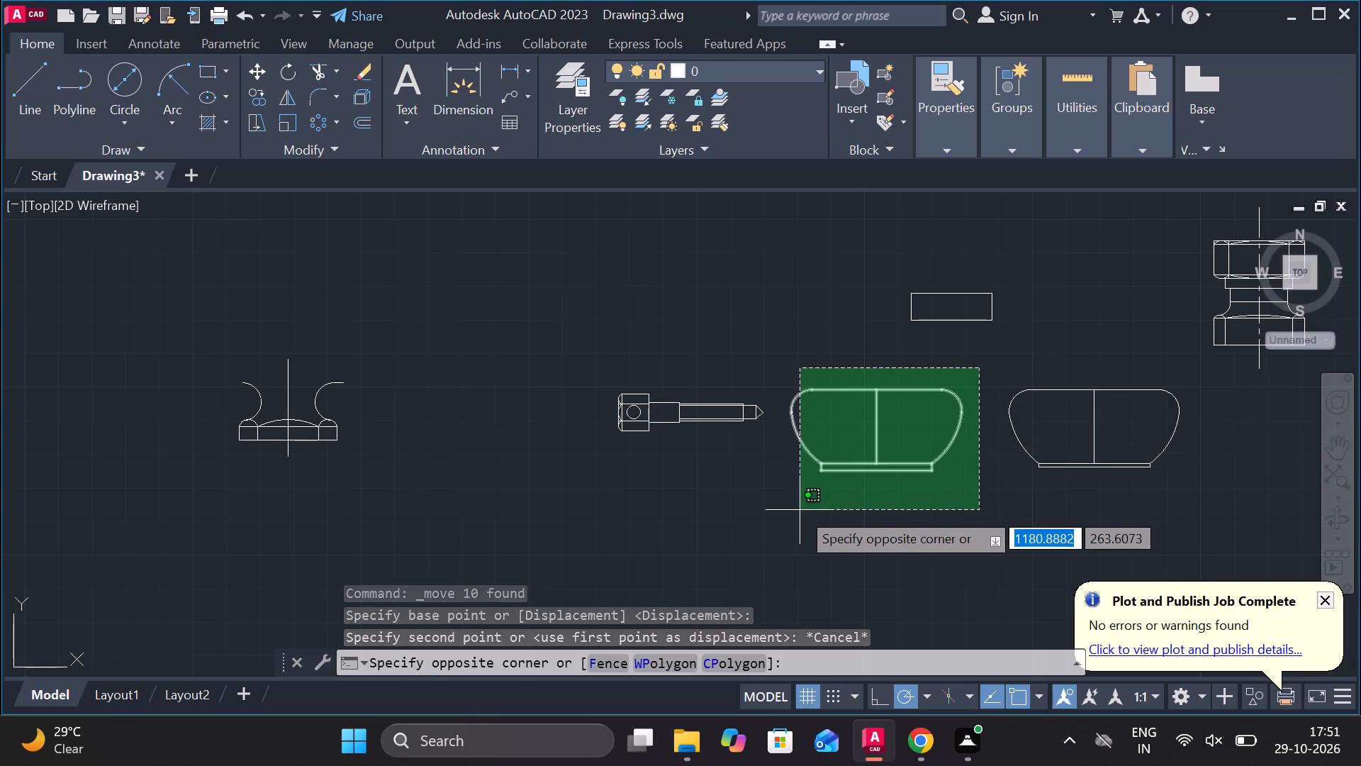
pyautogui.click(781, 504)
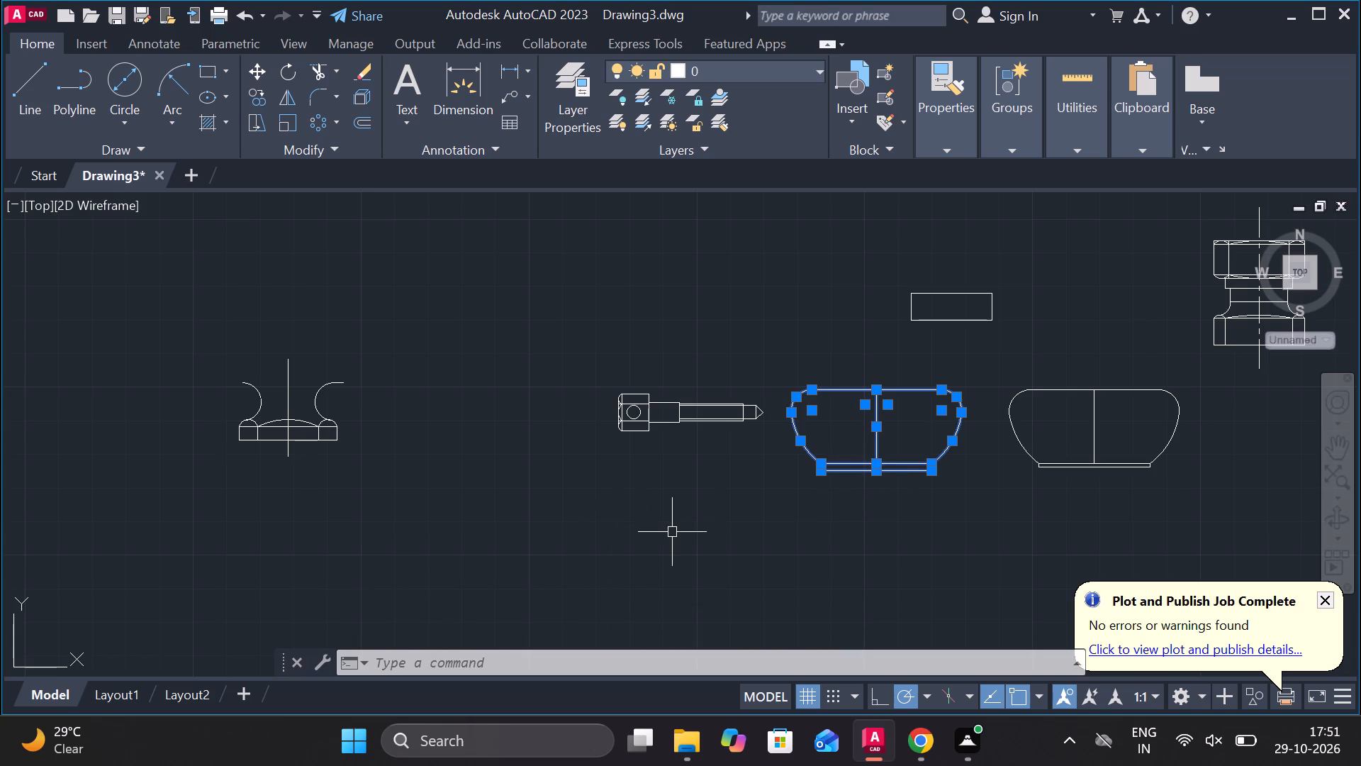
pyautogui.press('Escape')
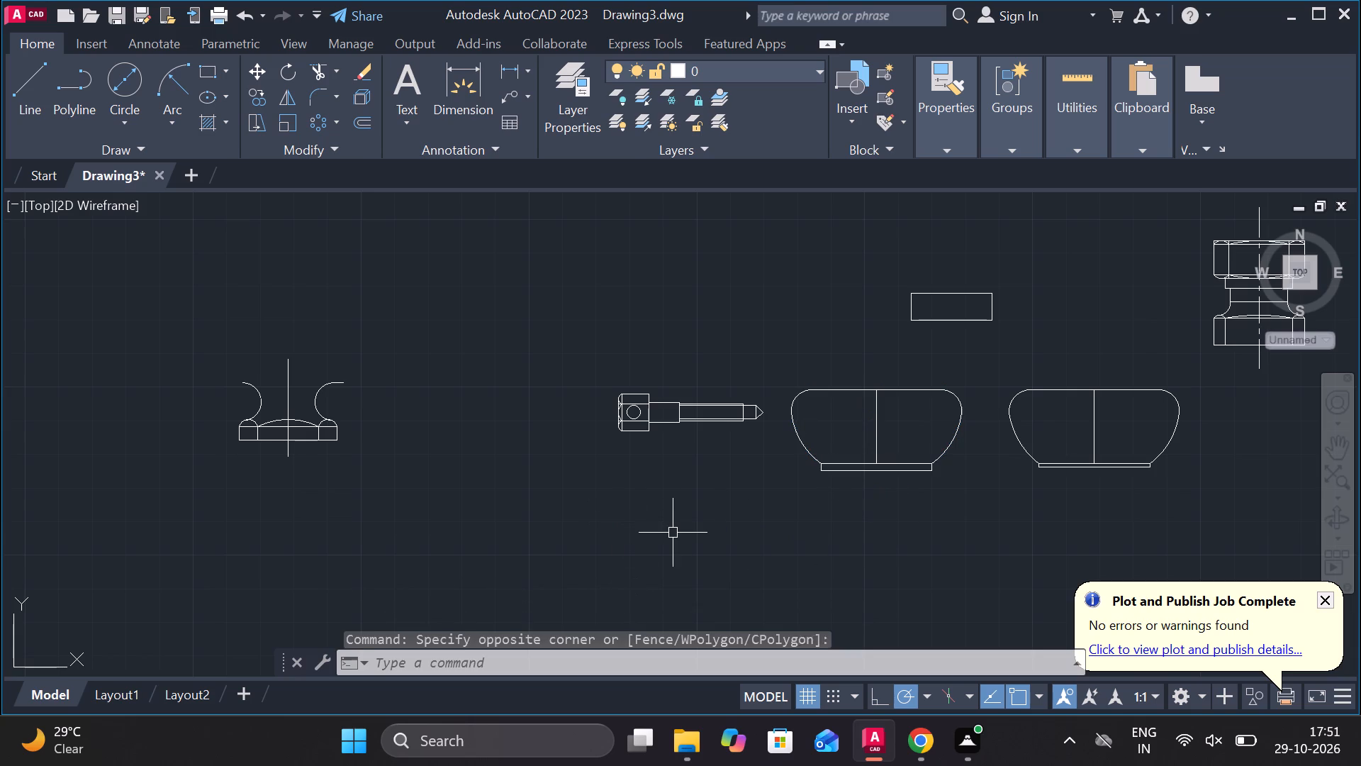
# Extend the short horizontal line atop the arched-head part's east curve west to the vertical centre line.
pyautogui.write('EX')
pyautogui.press('Return')
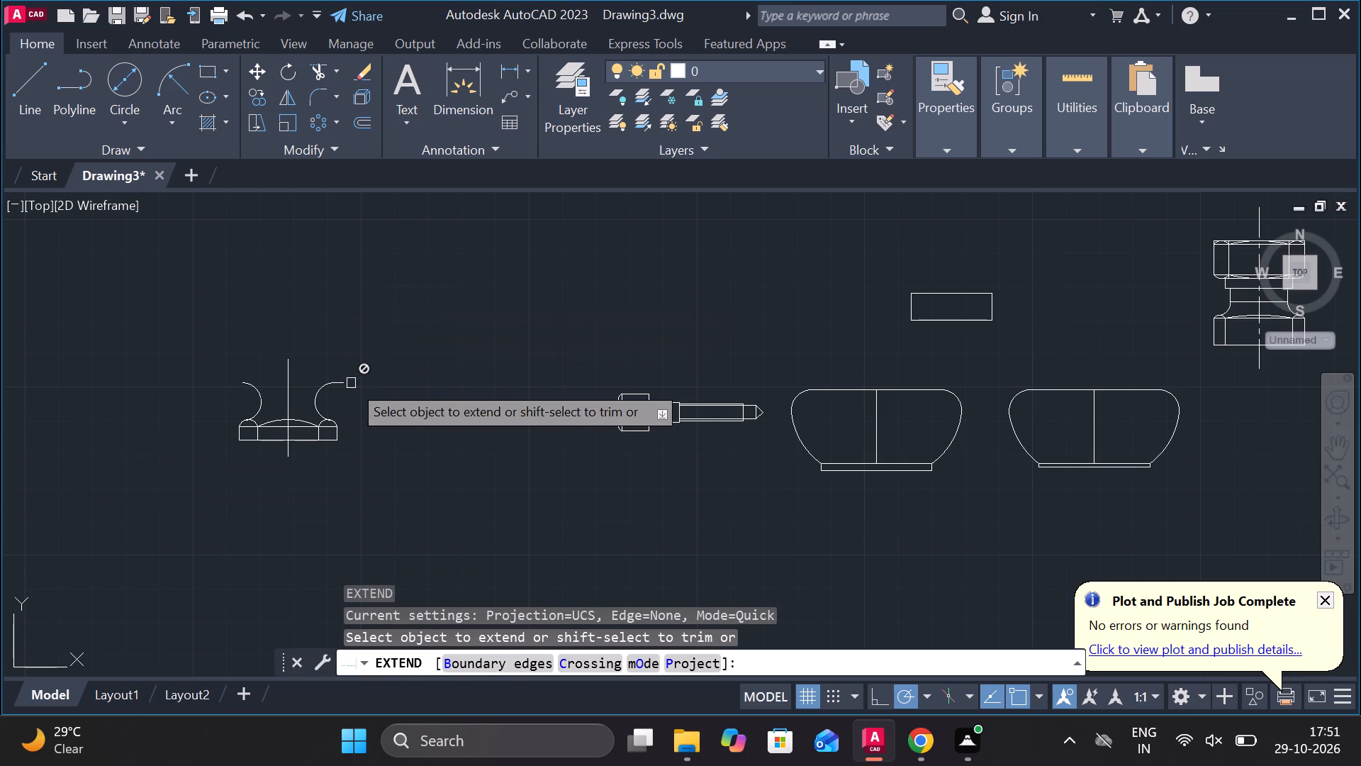
pyautogui.scroll(3, 349, 375)
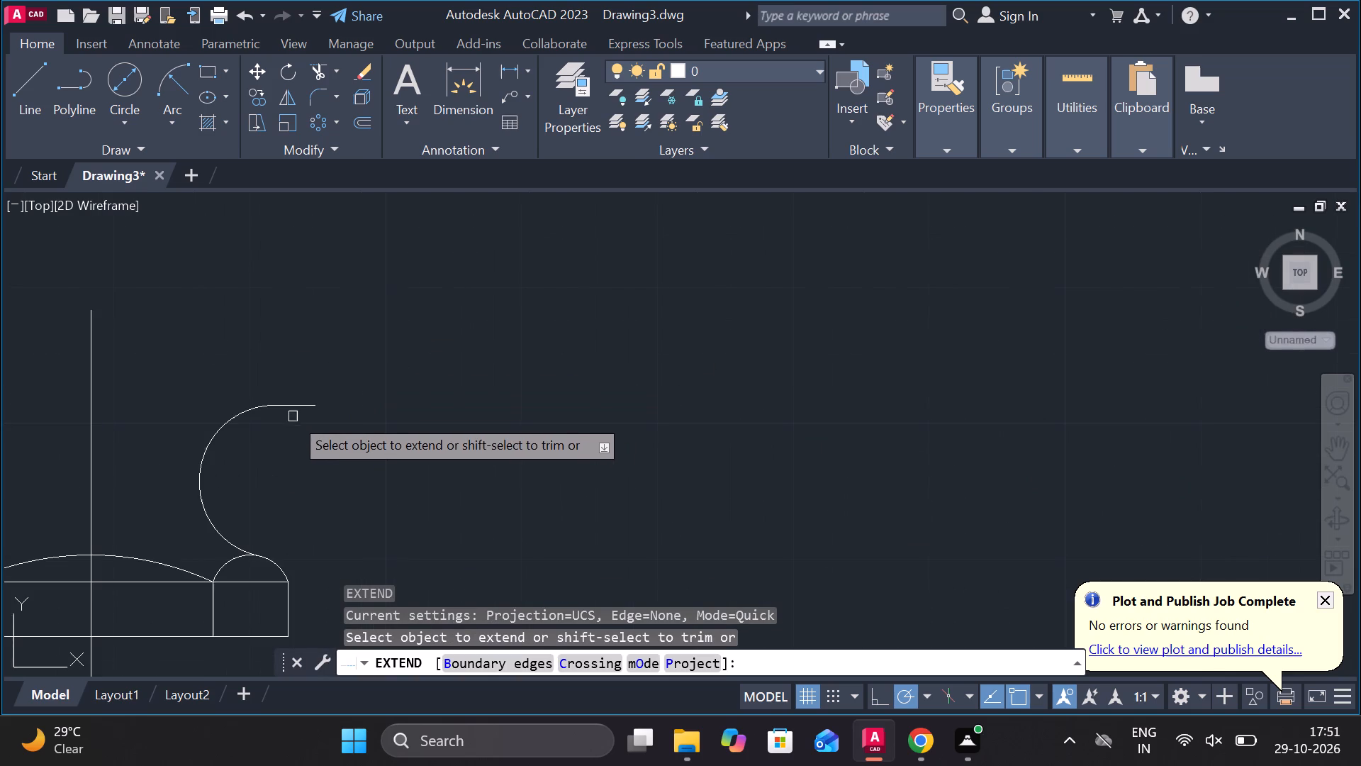
pyautogui.click(283, 406)
pyautogui.scroll(-2, 381, 382)
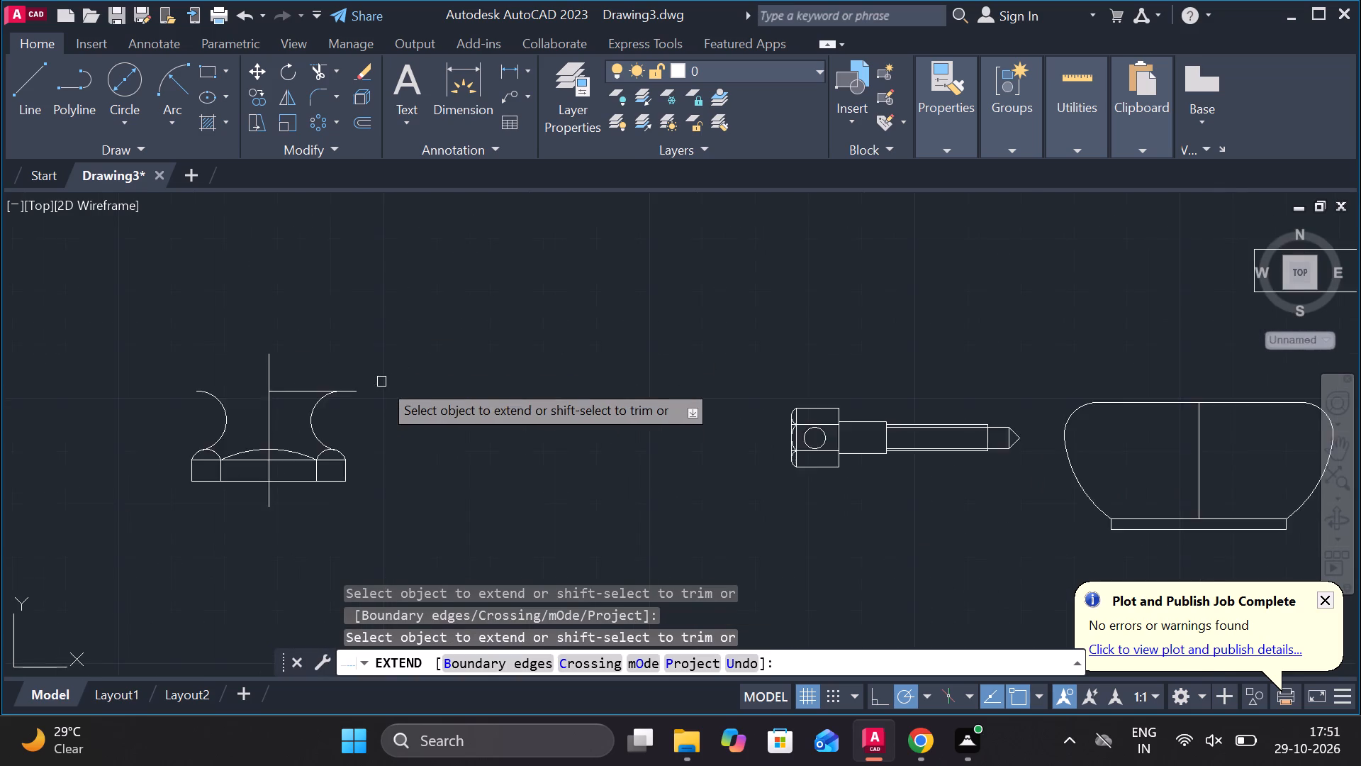
pyautogui.scroll(-2, 381, 382)
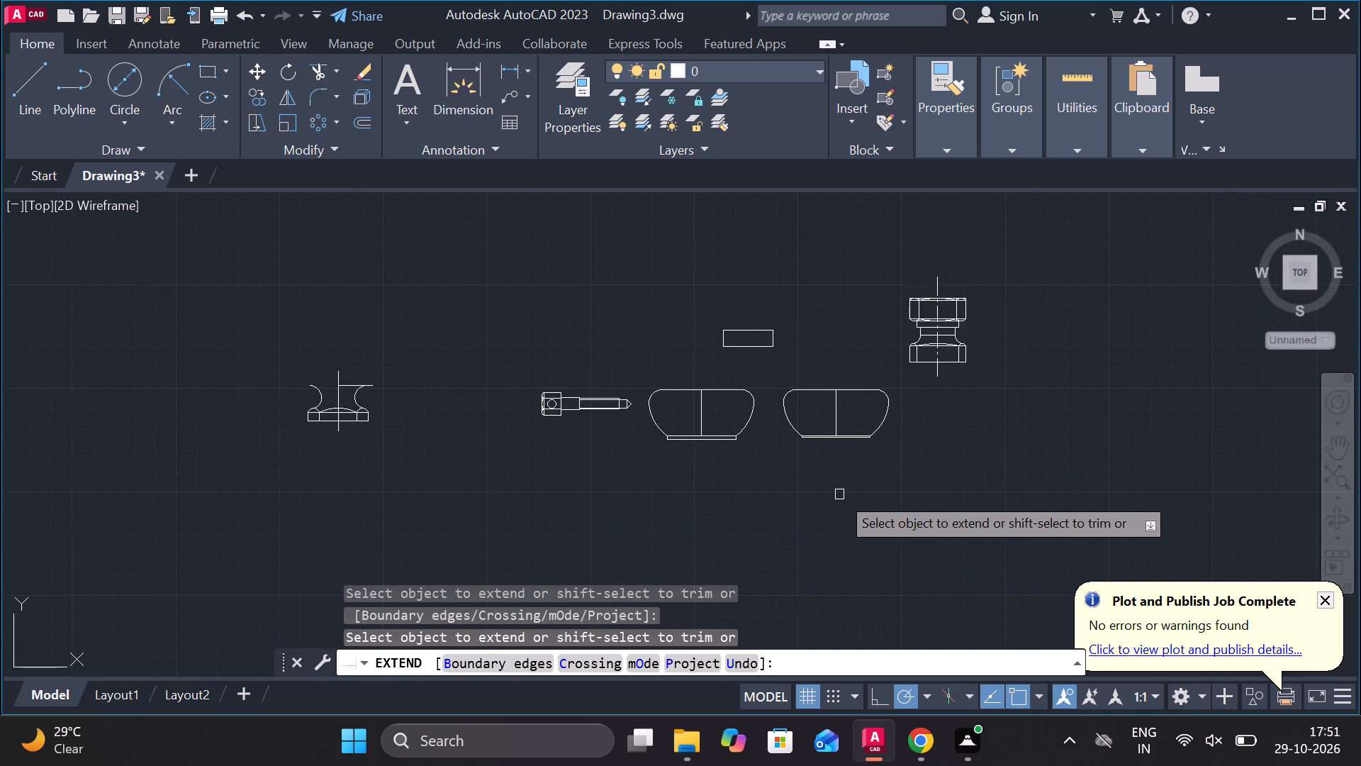
pyautogui.press('Escape')
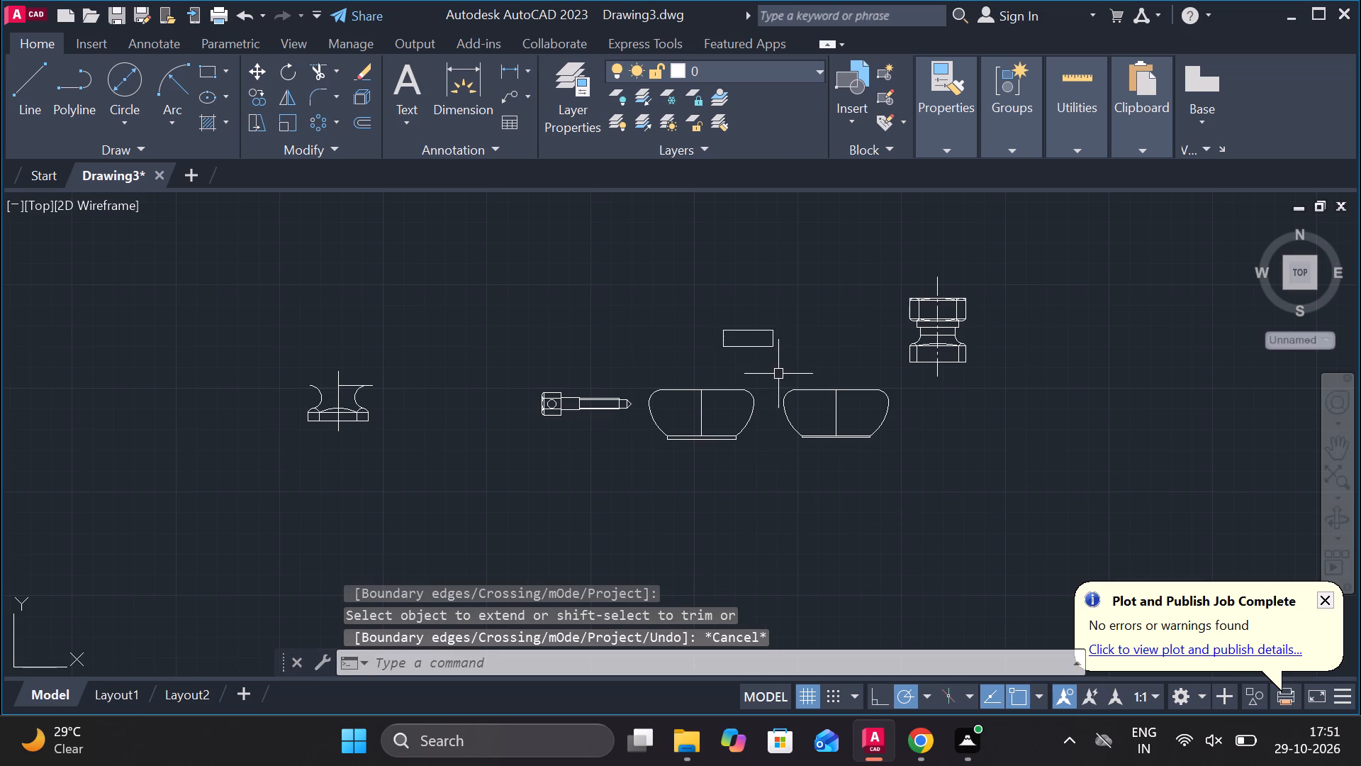
# Move the west bowl outline from its base midpoint onto the arched-head part, where its top line meets the vertical centre line.
pyautogui.click(768, 372)
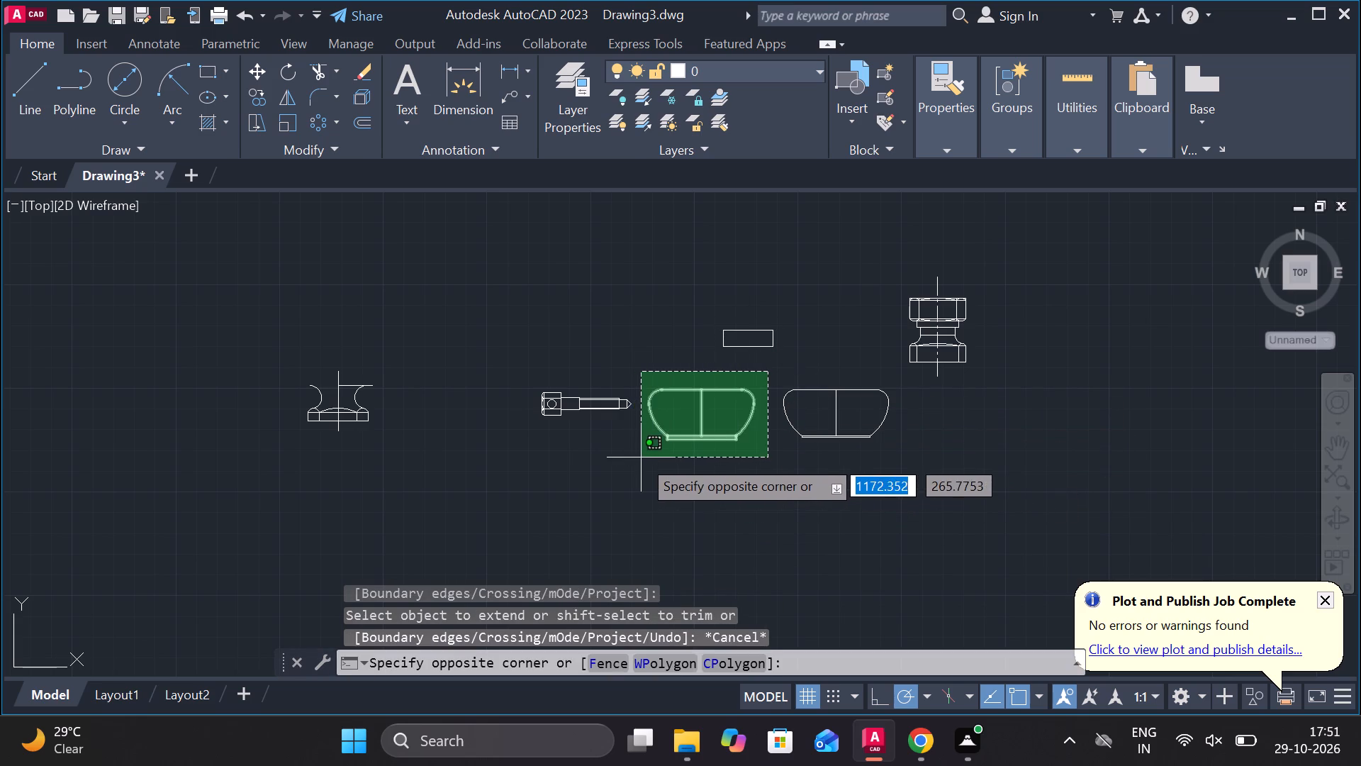
pyautogui.click(643, 457)
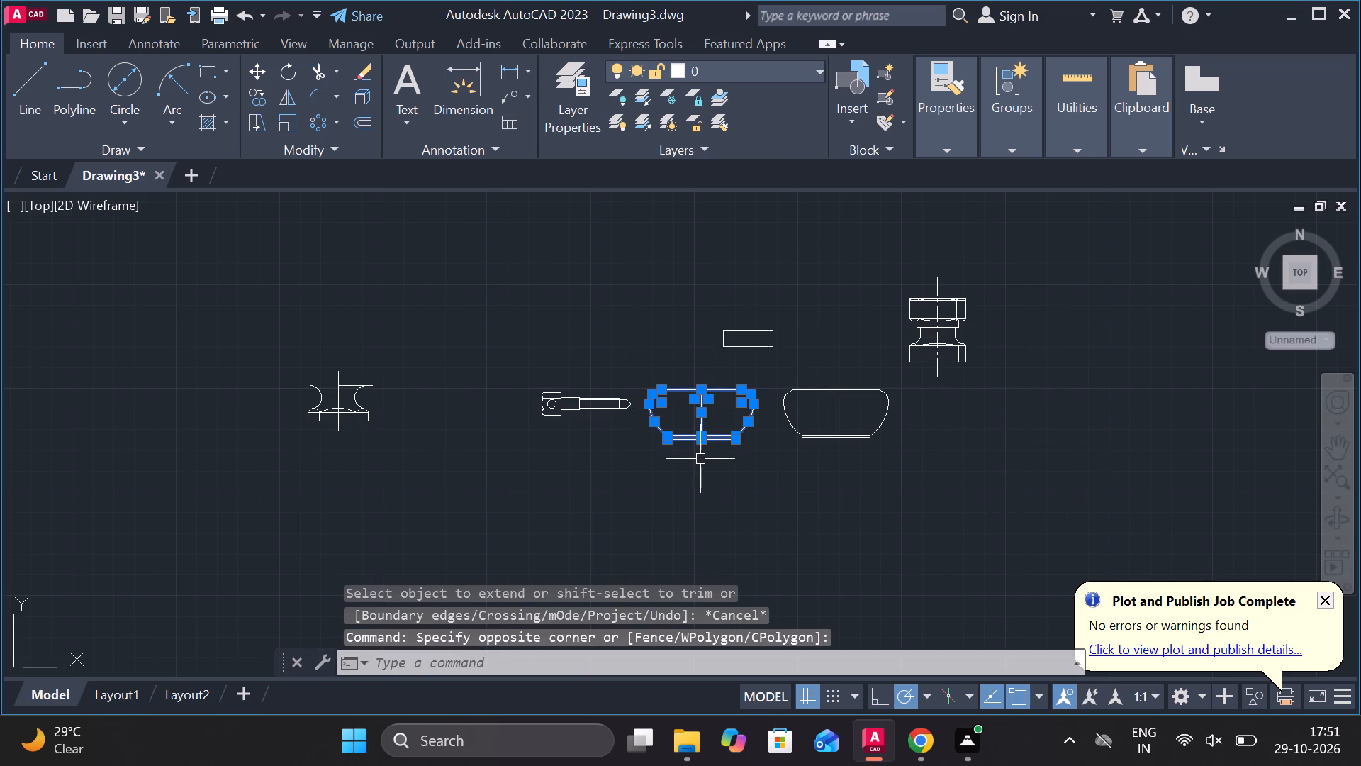
pyautogui.scroll(3, 703, 448)
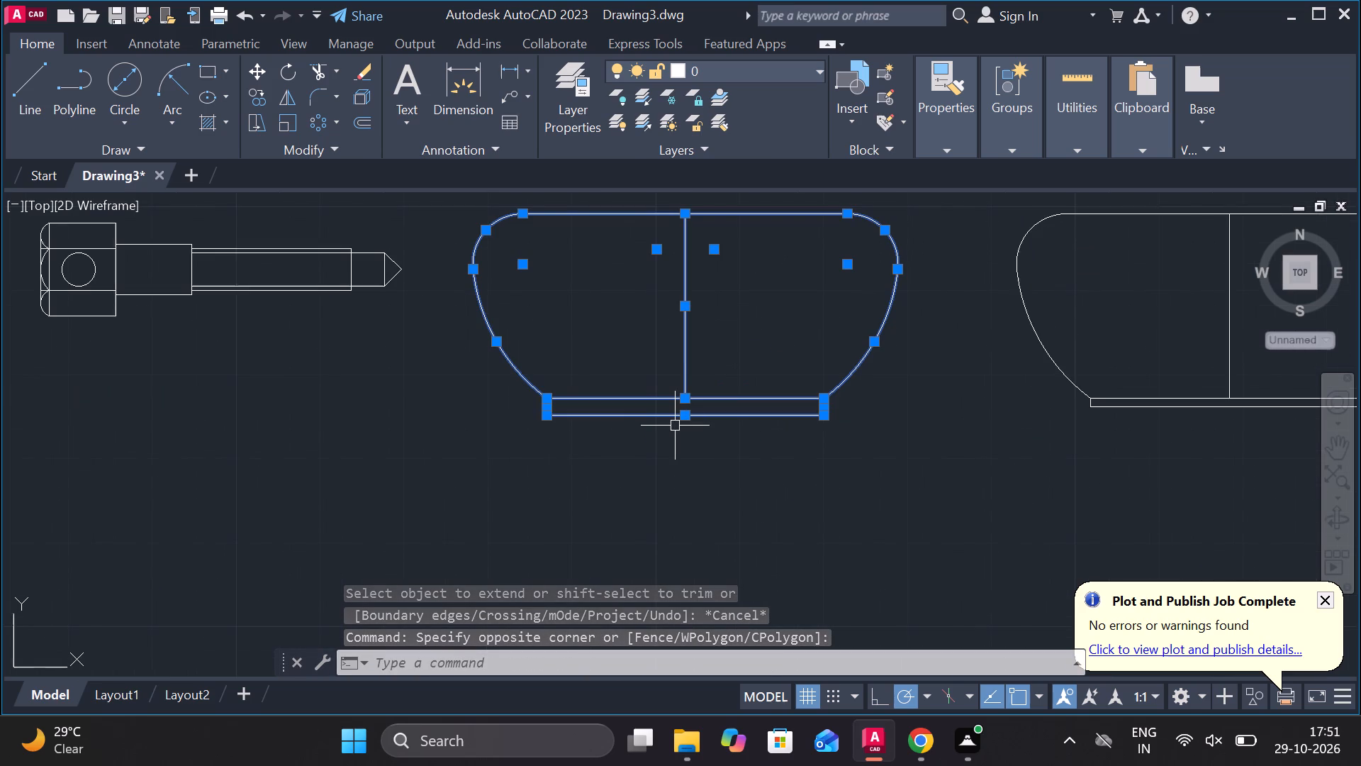
pyautogui.click(683, 413)
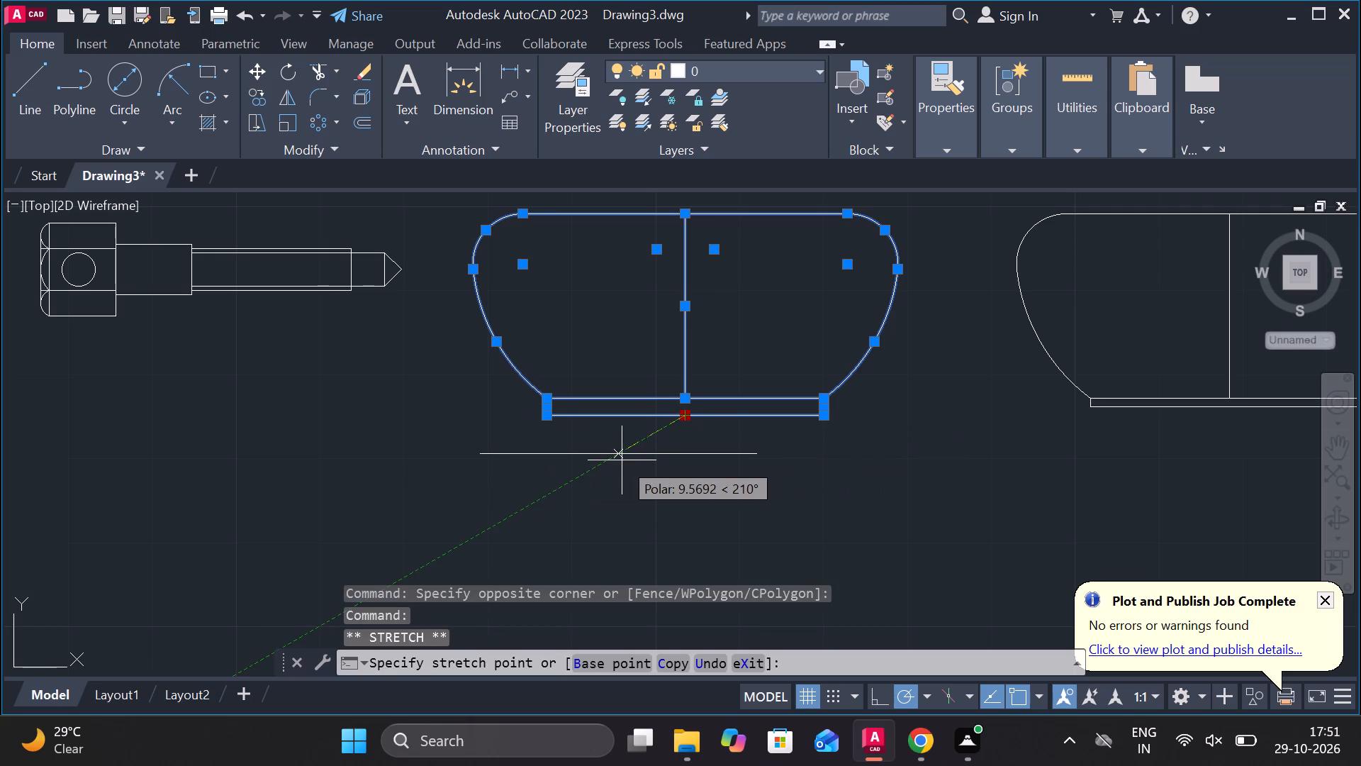
pyautogui.press('Escape')
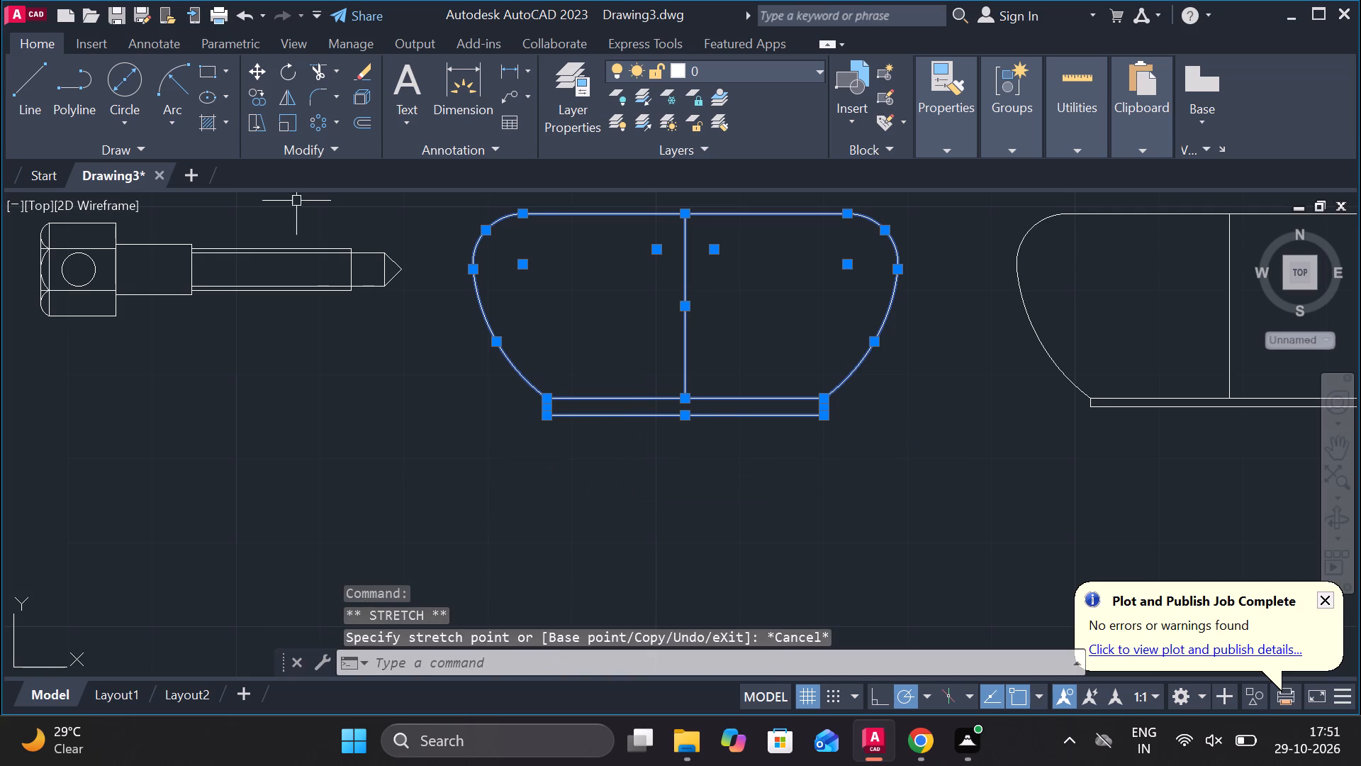
pyautogui.doubleClick(249, 69)
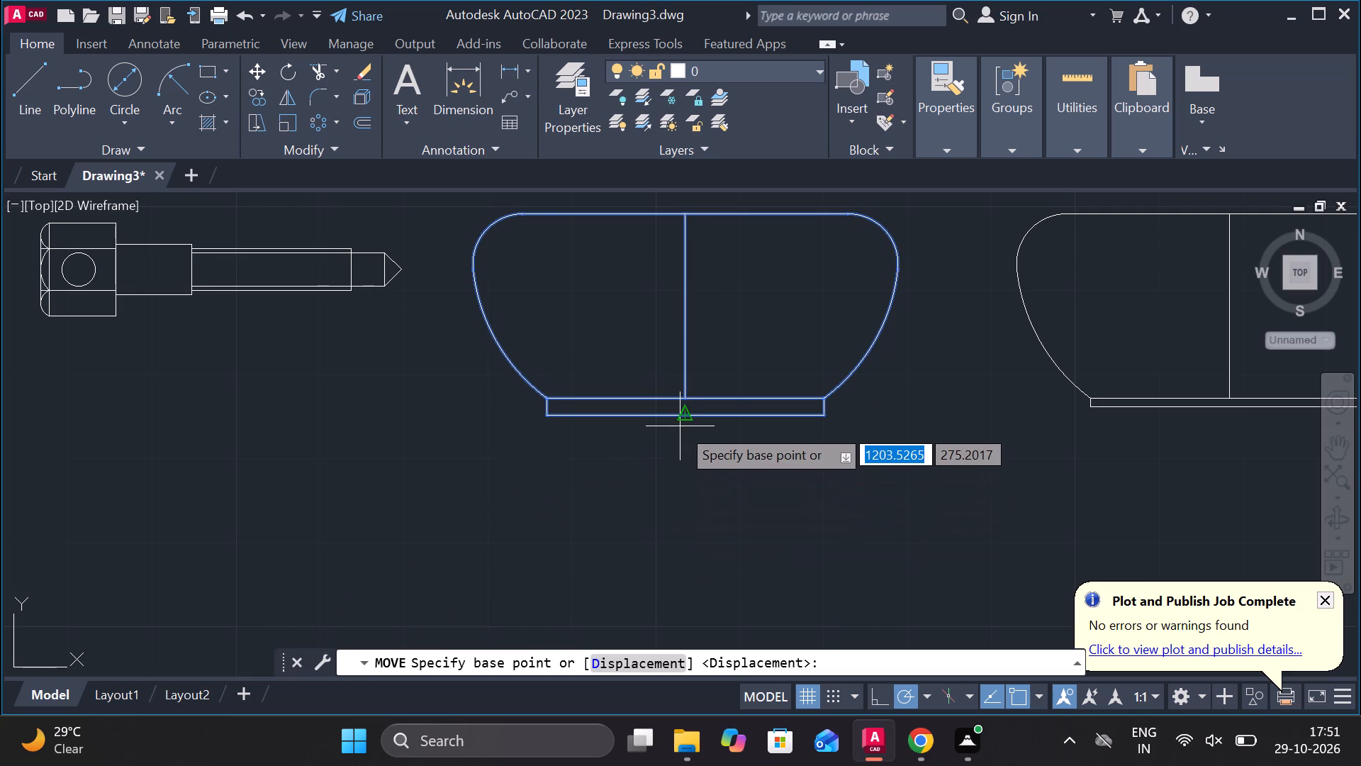
pyautogui.click(680, 420)
pyautogui.scroll(-2, 538, 421)
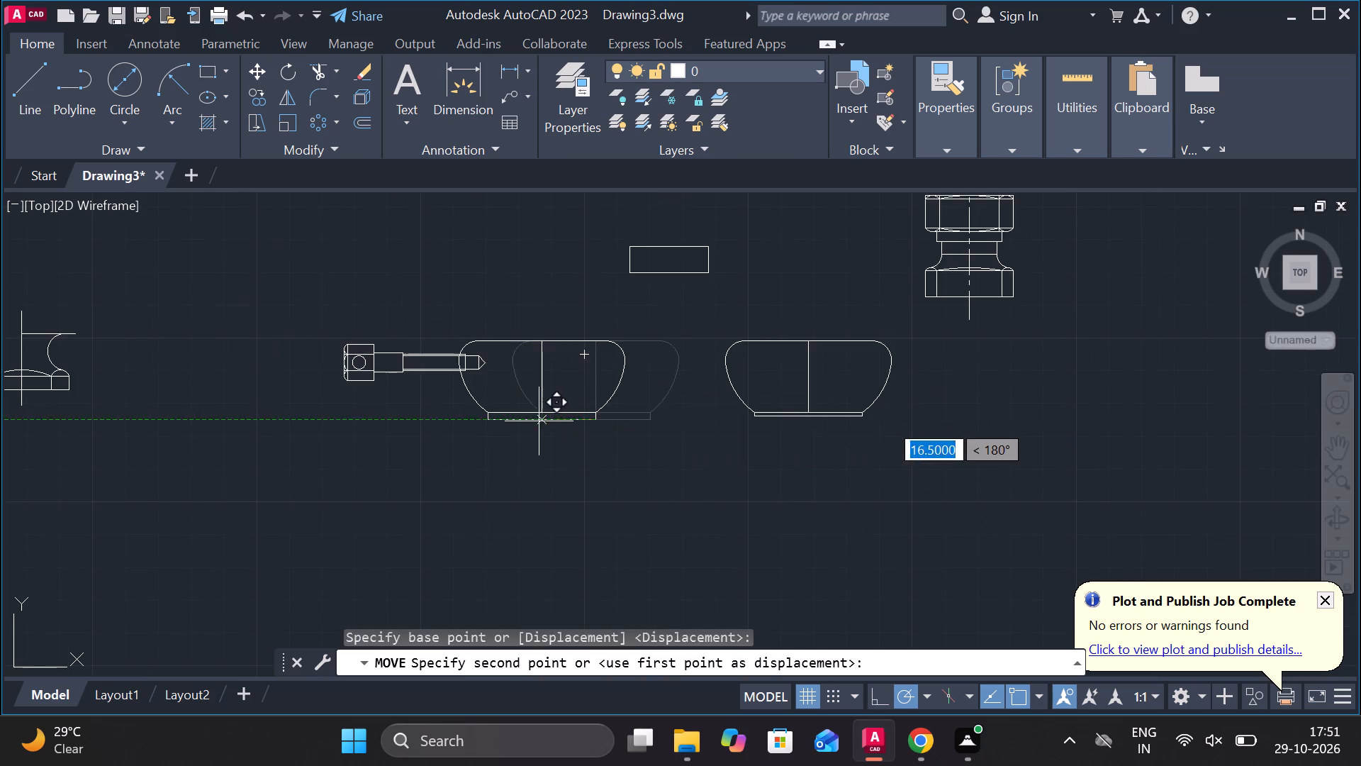
pyautogui.scroll(-2, 540, 421)
pyautogui.scroll(3, 323, 377)
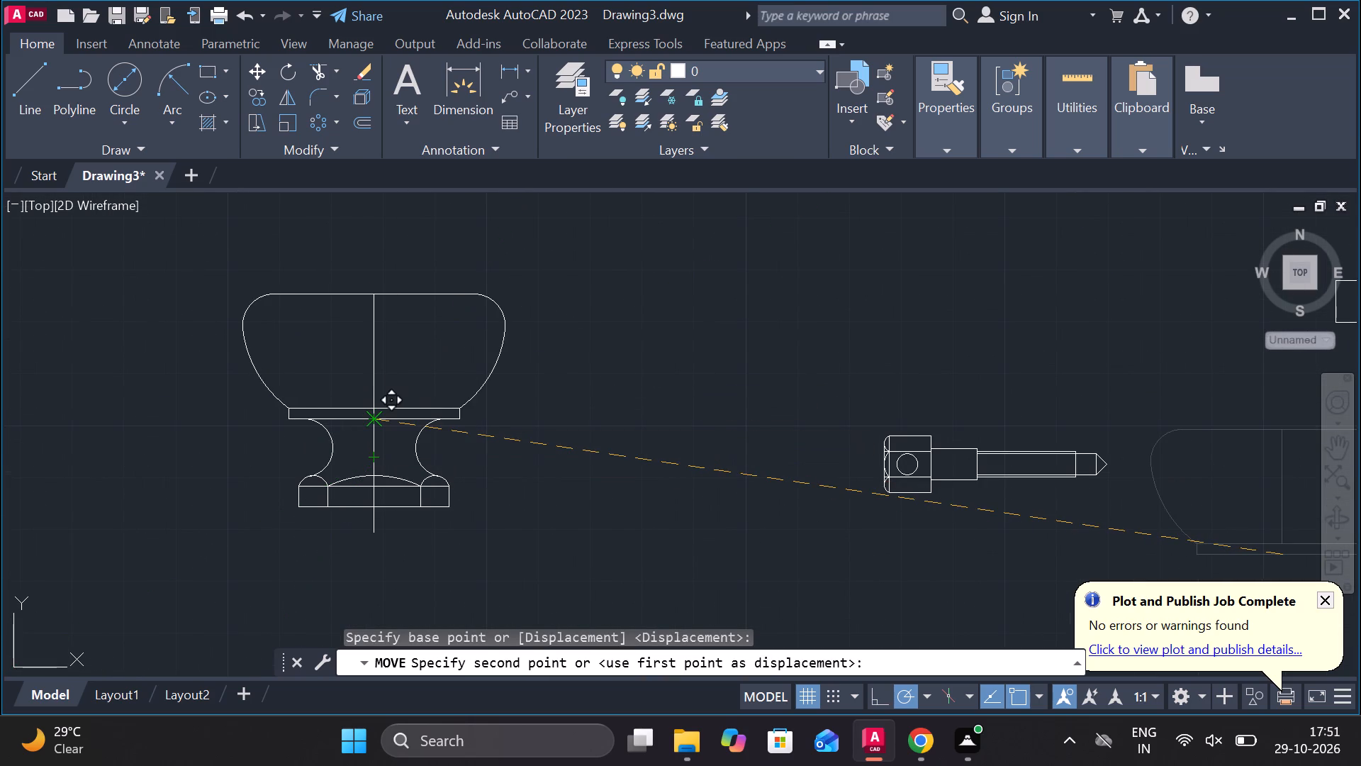
pyautogui.click(367, 416)
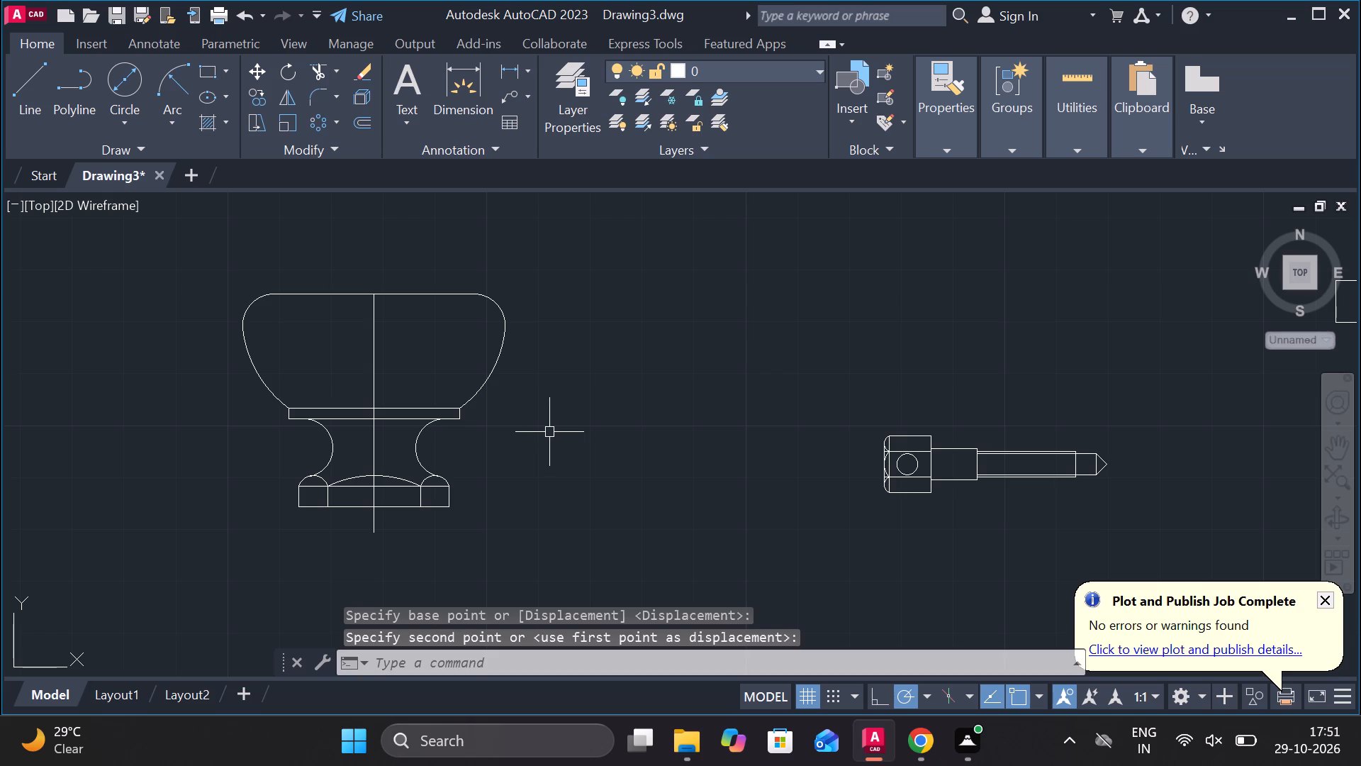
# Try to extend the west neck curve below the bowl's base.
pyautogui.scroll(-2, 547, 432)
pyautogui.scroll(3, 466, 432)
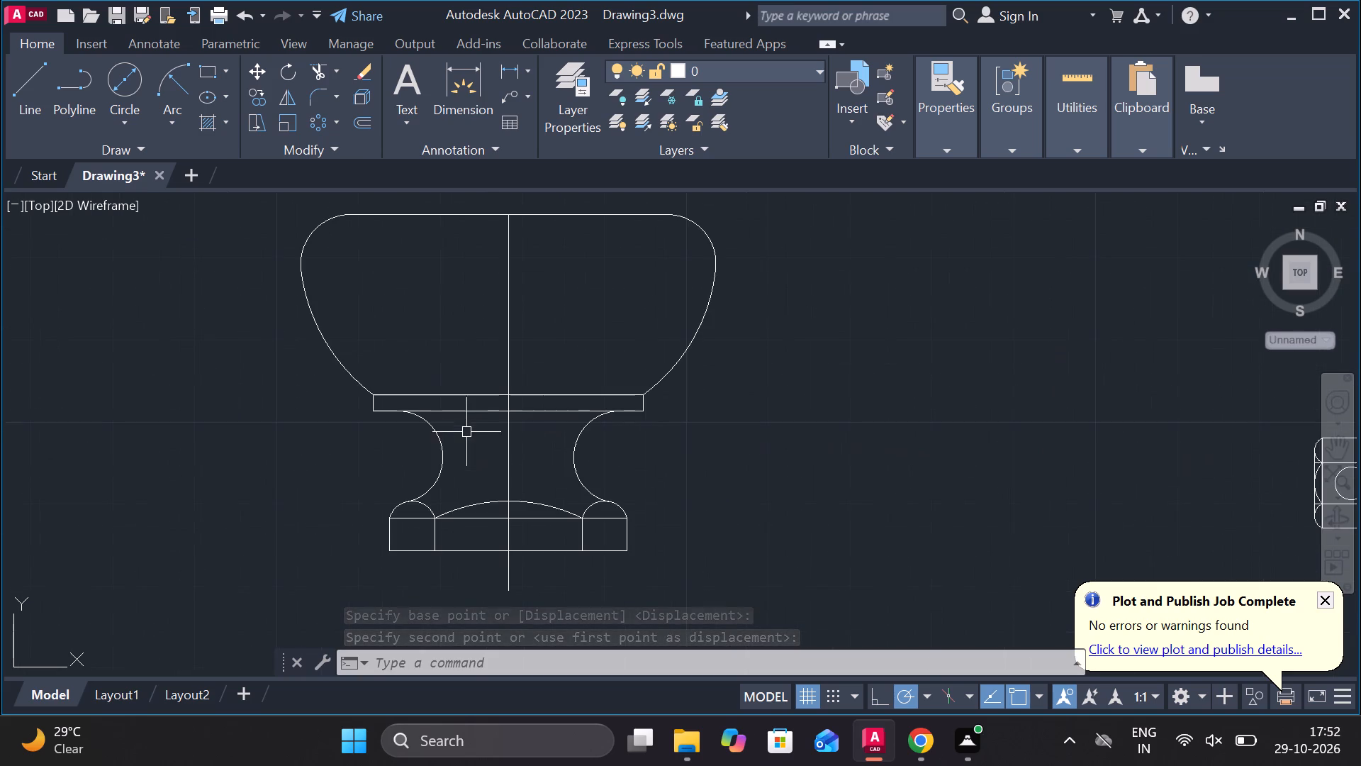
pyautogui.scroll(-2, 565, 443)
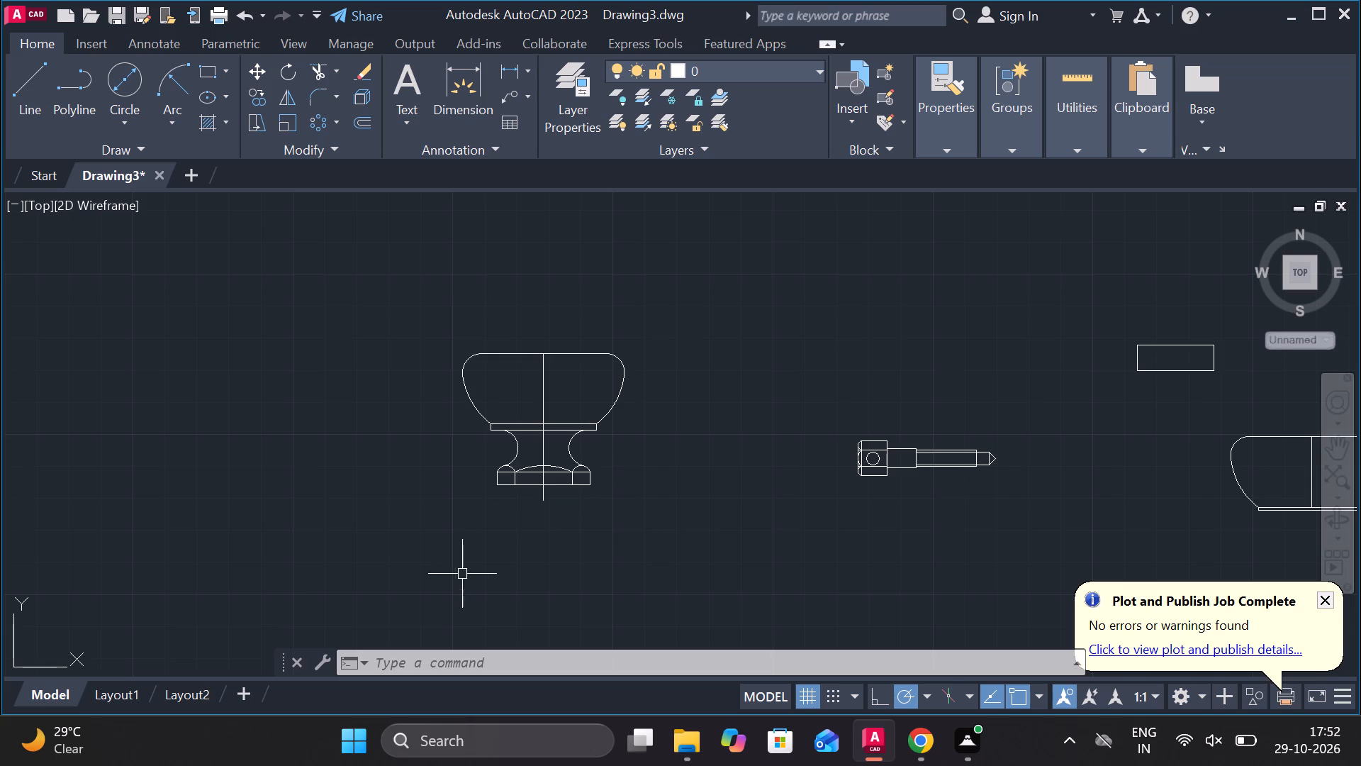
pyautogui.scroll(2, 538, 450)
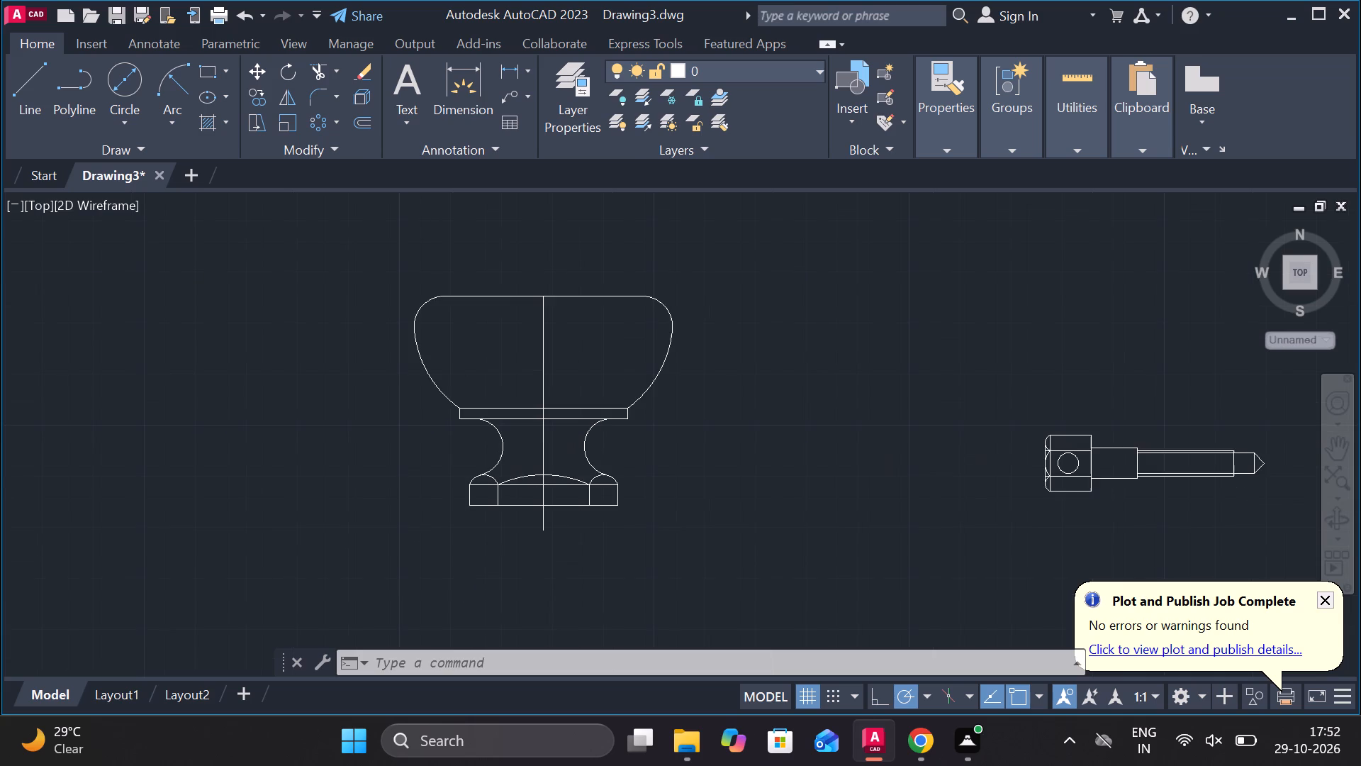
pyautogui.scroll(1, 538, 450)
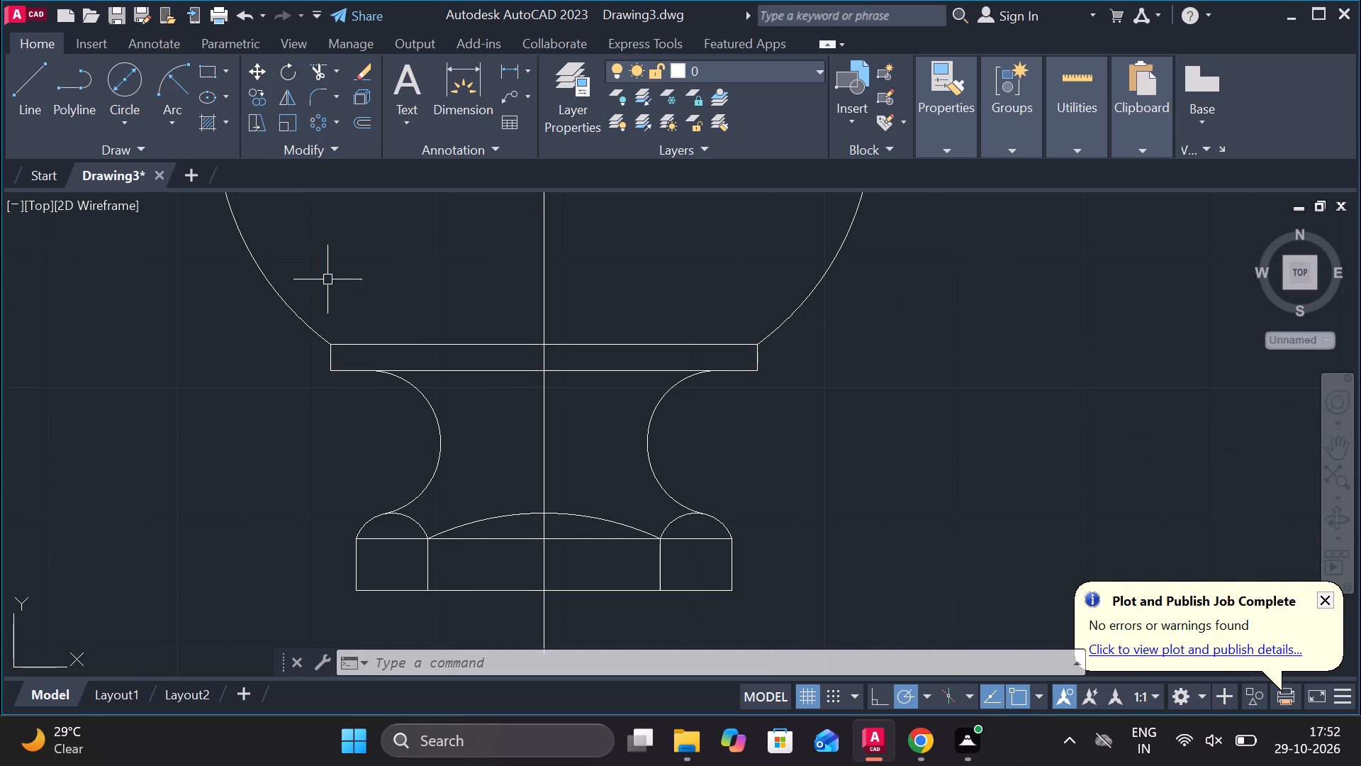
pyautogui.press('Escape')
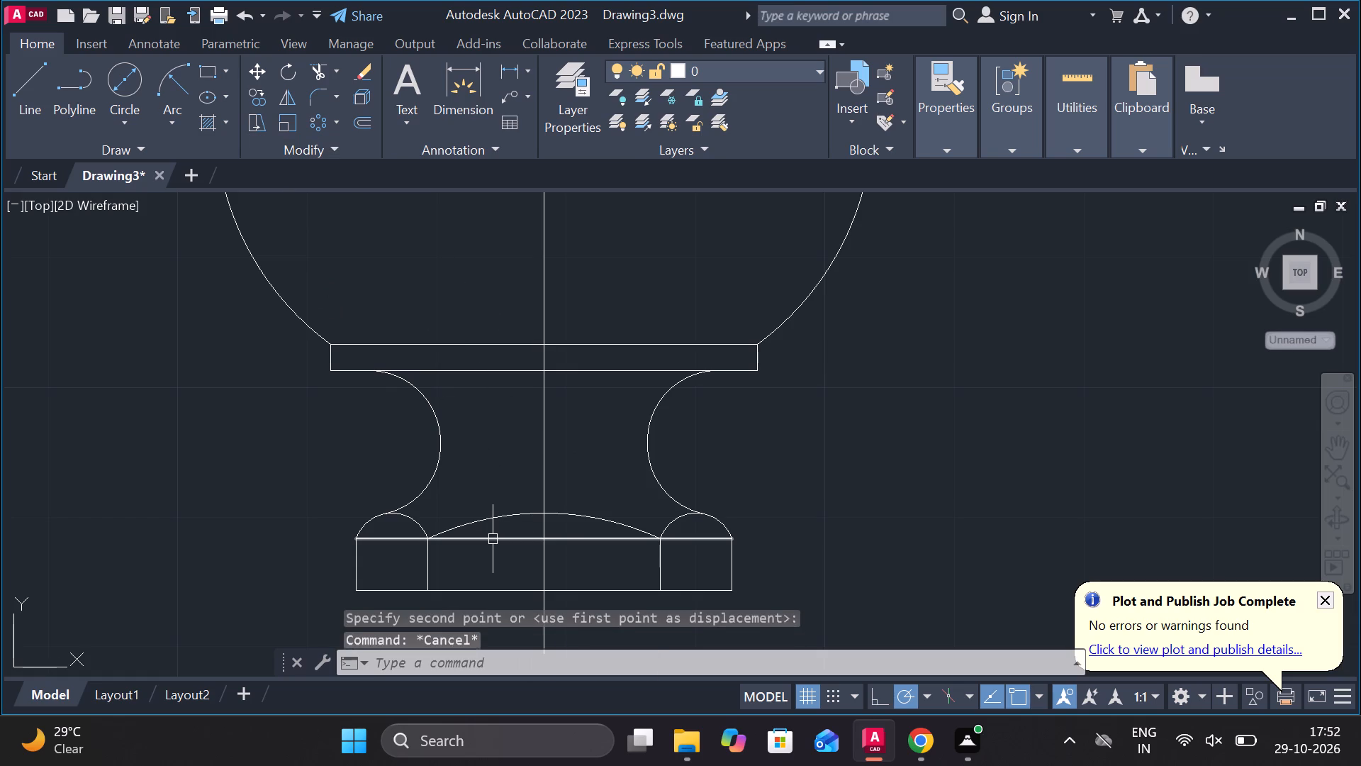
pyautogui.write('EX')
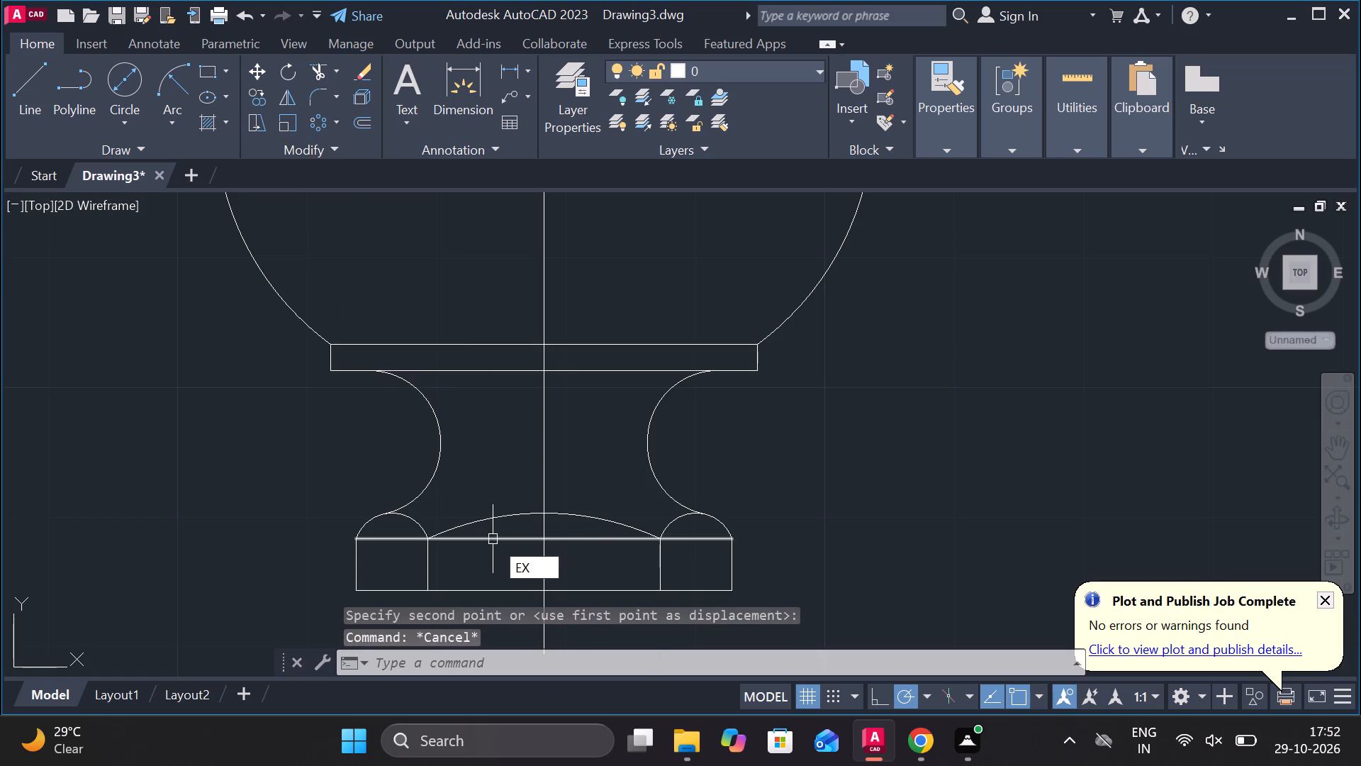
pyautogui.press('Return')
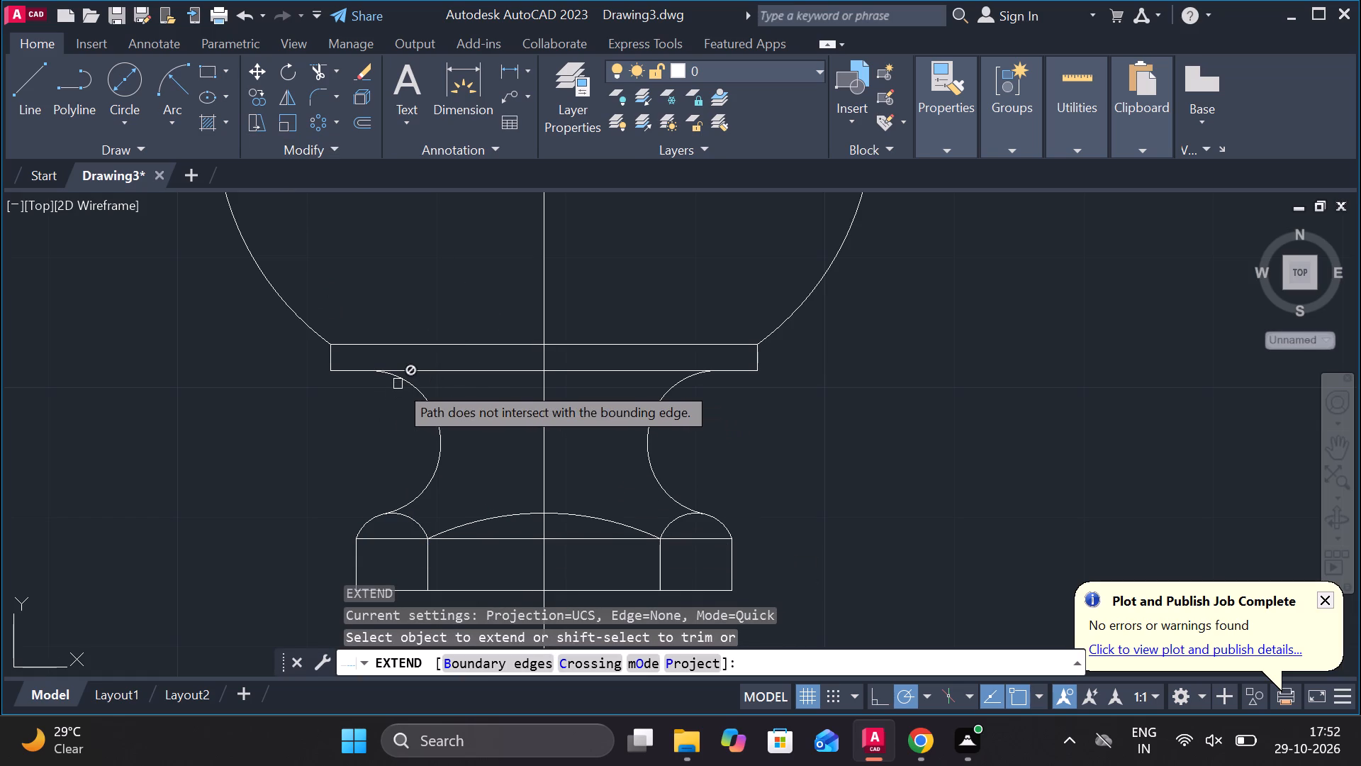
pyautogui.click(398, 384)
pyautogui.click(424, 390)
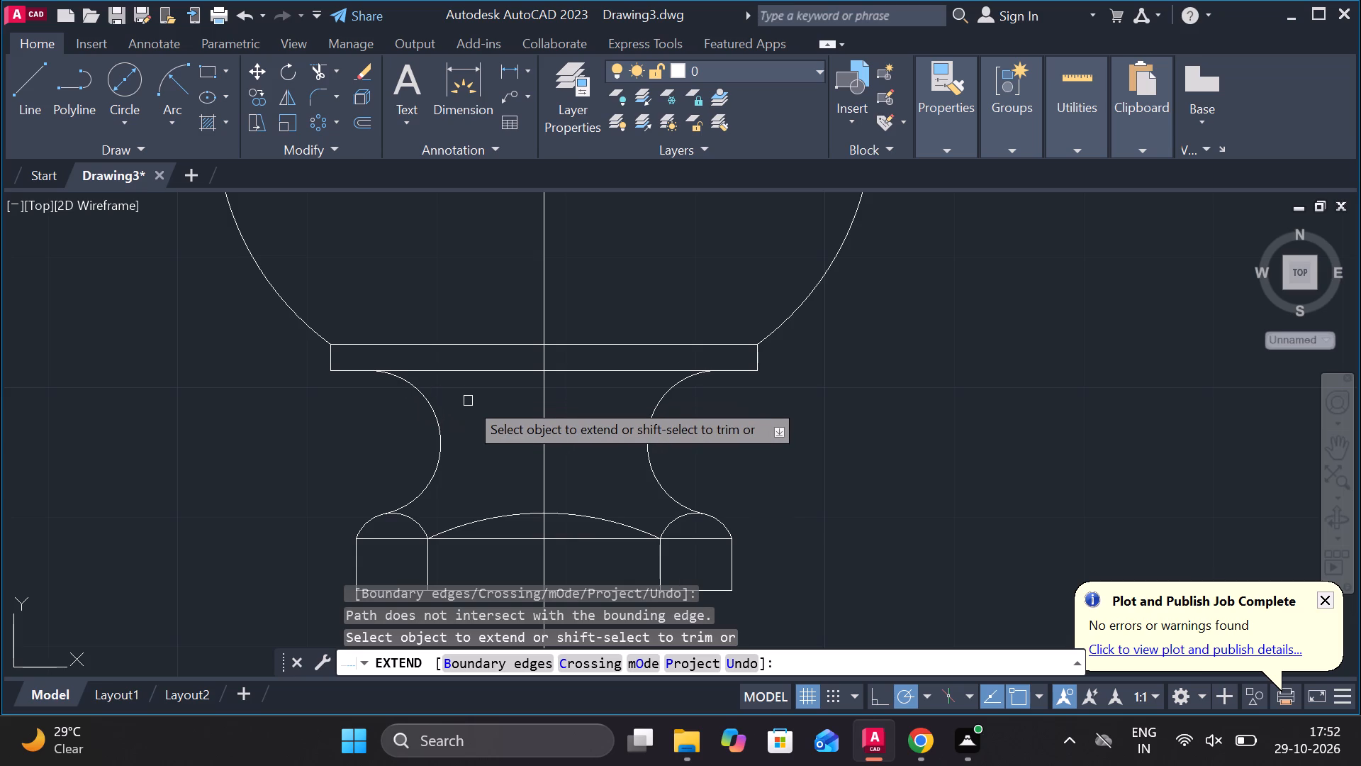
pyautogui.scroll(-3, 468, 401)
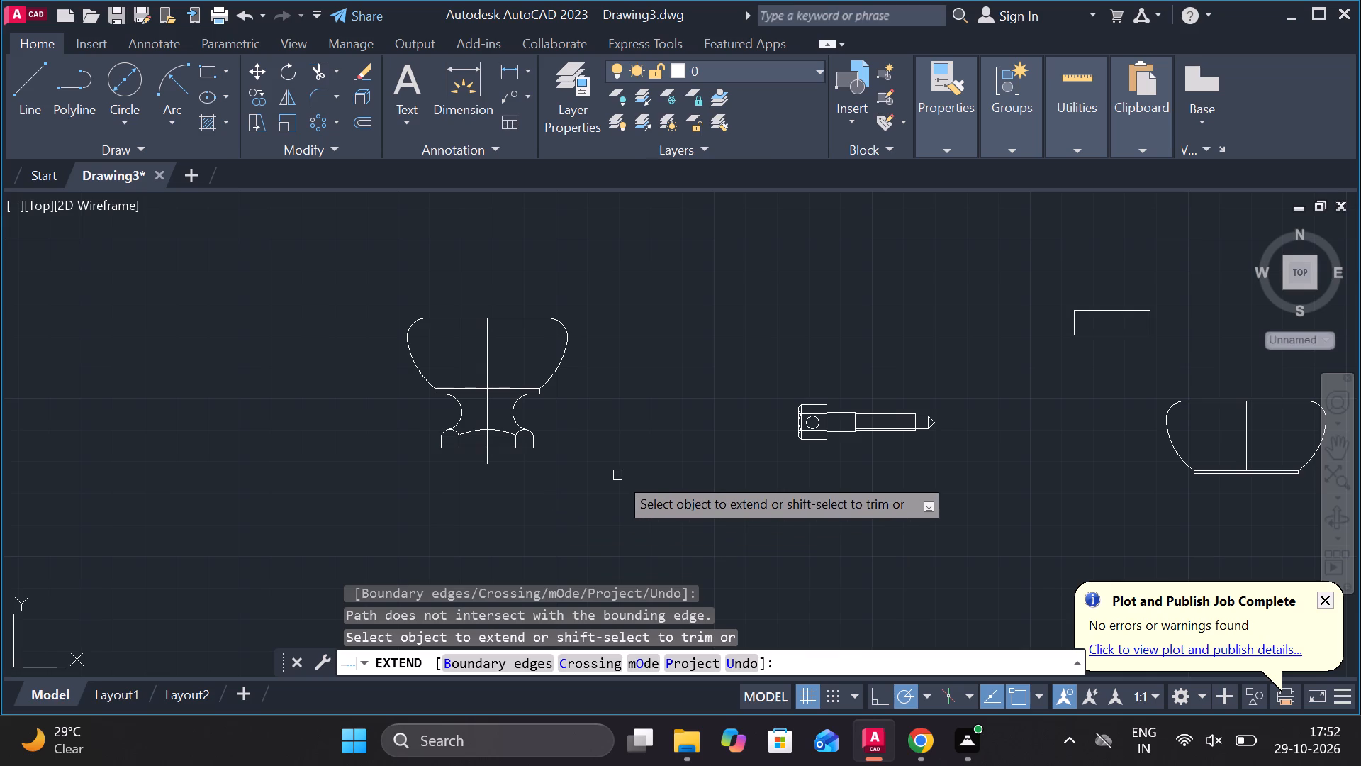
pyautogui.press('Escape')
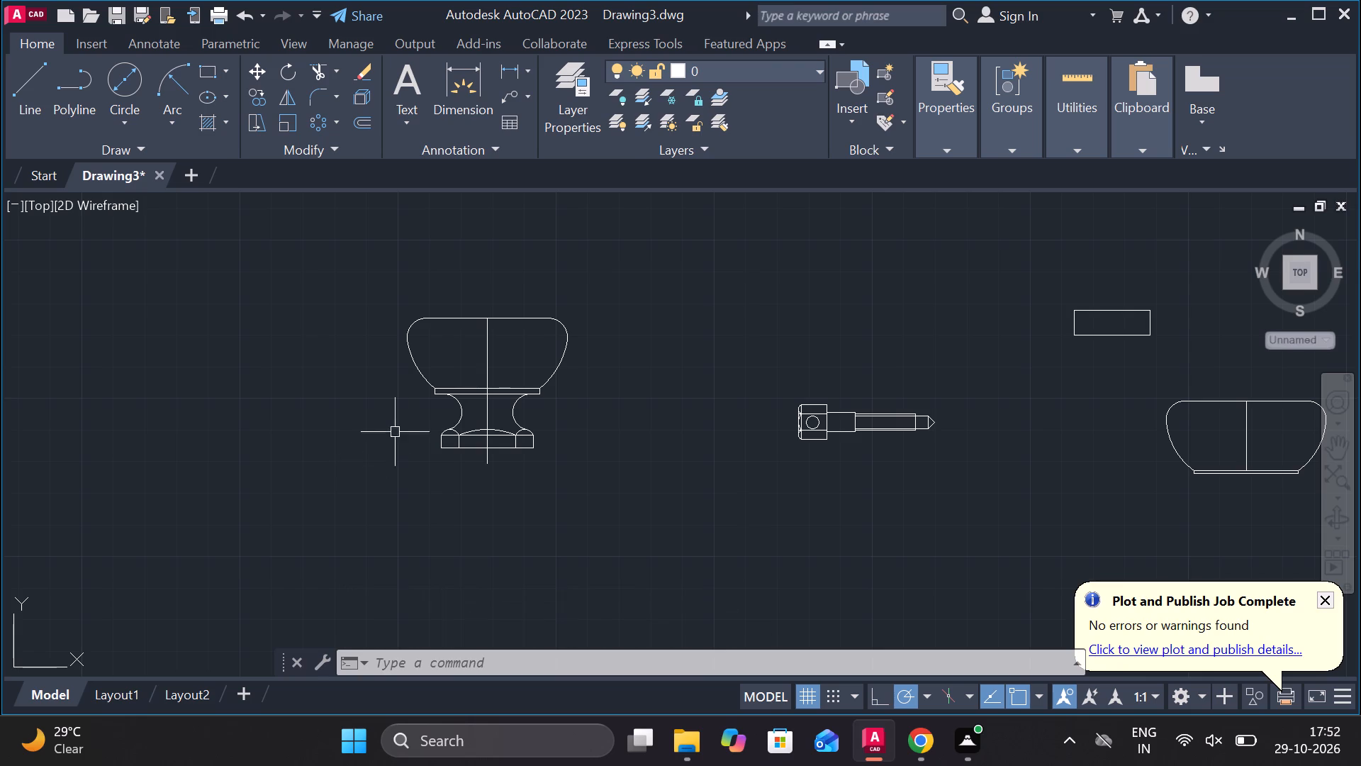
# Delete the upper arc of the west neck curve beneath the bowl's base.
pyautogui.scroll(3, 437, 401)
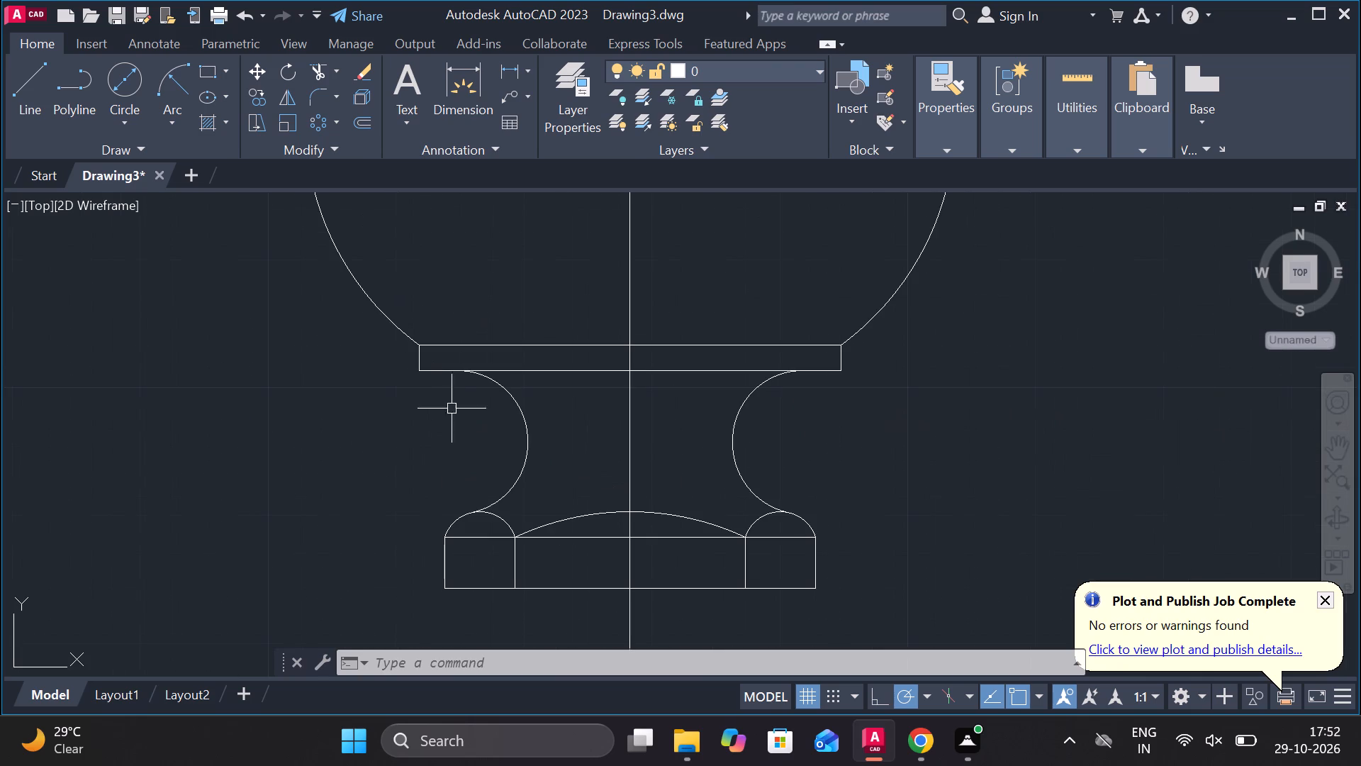
pyautogui.click(516, 406)
pyautogui.press('Delete')
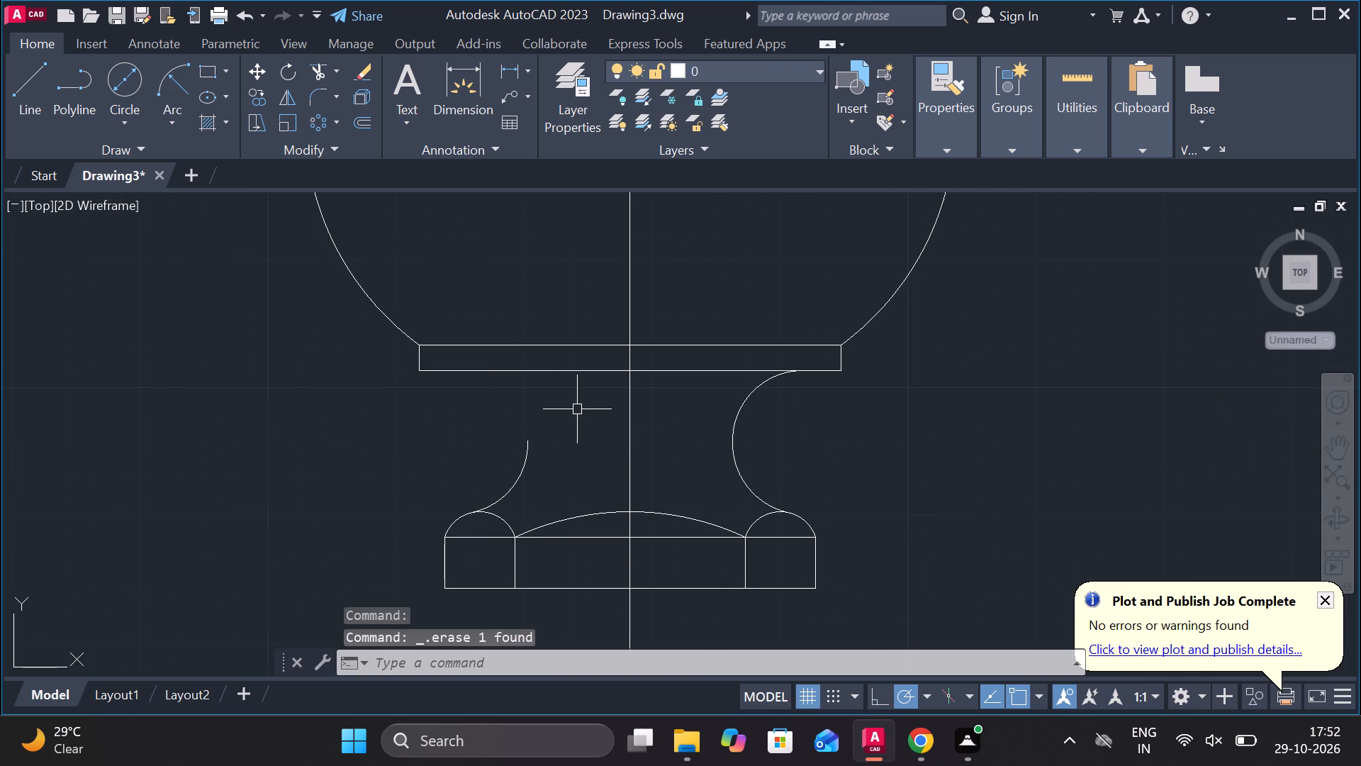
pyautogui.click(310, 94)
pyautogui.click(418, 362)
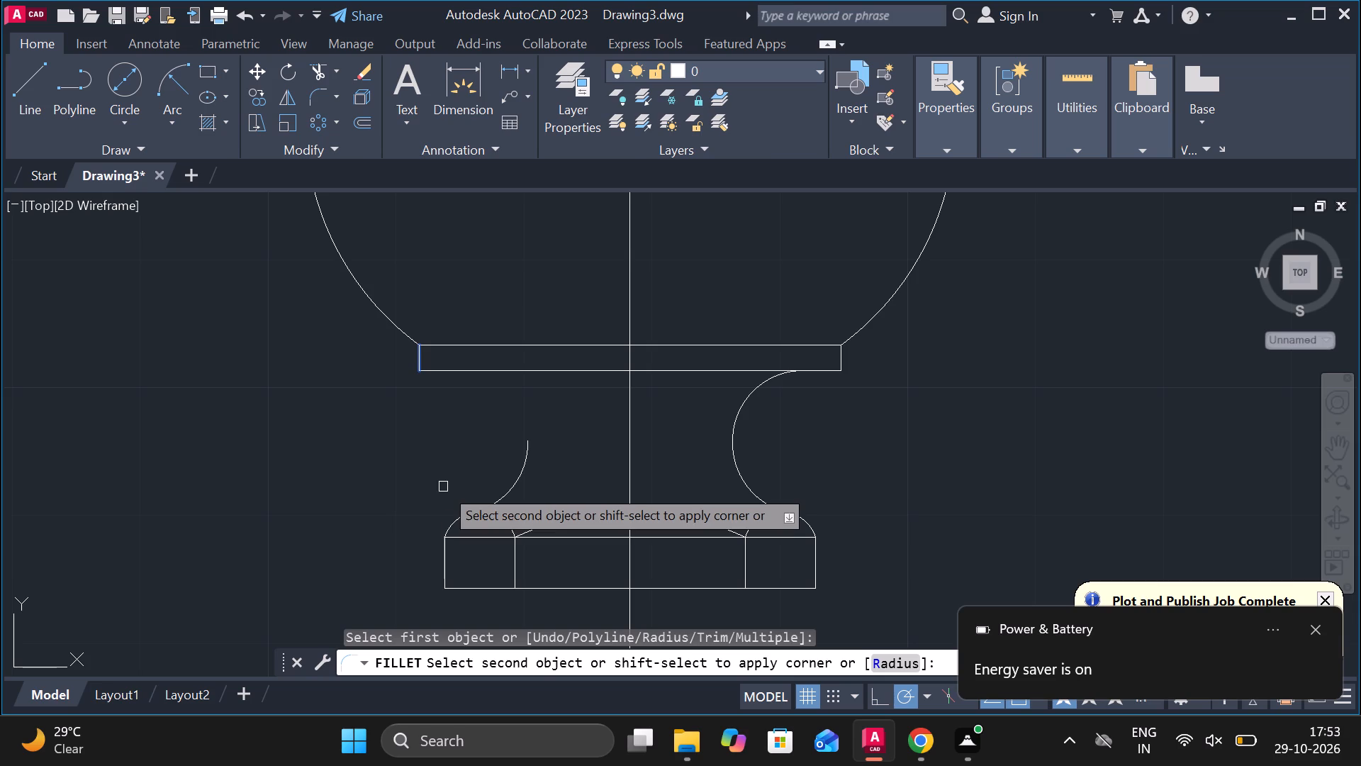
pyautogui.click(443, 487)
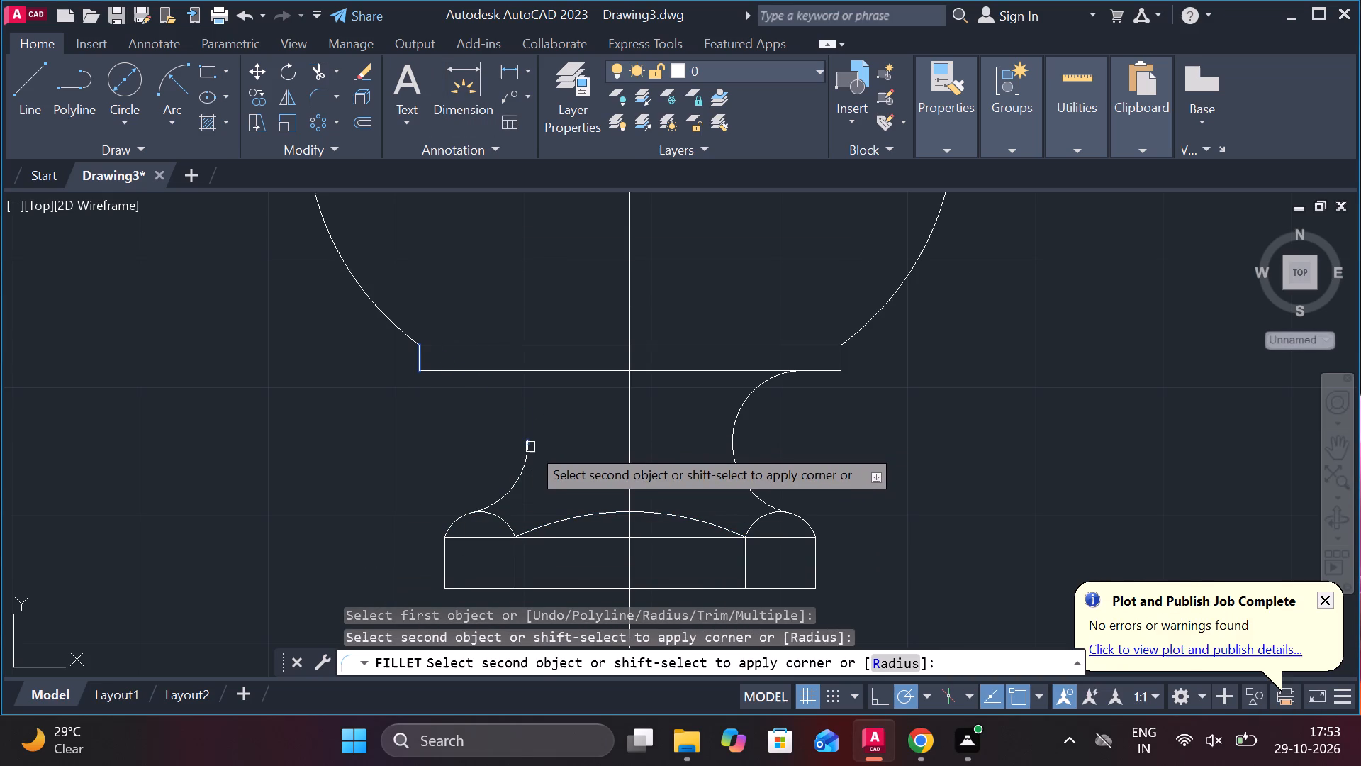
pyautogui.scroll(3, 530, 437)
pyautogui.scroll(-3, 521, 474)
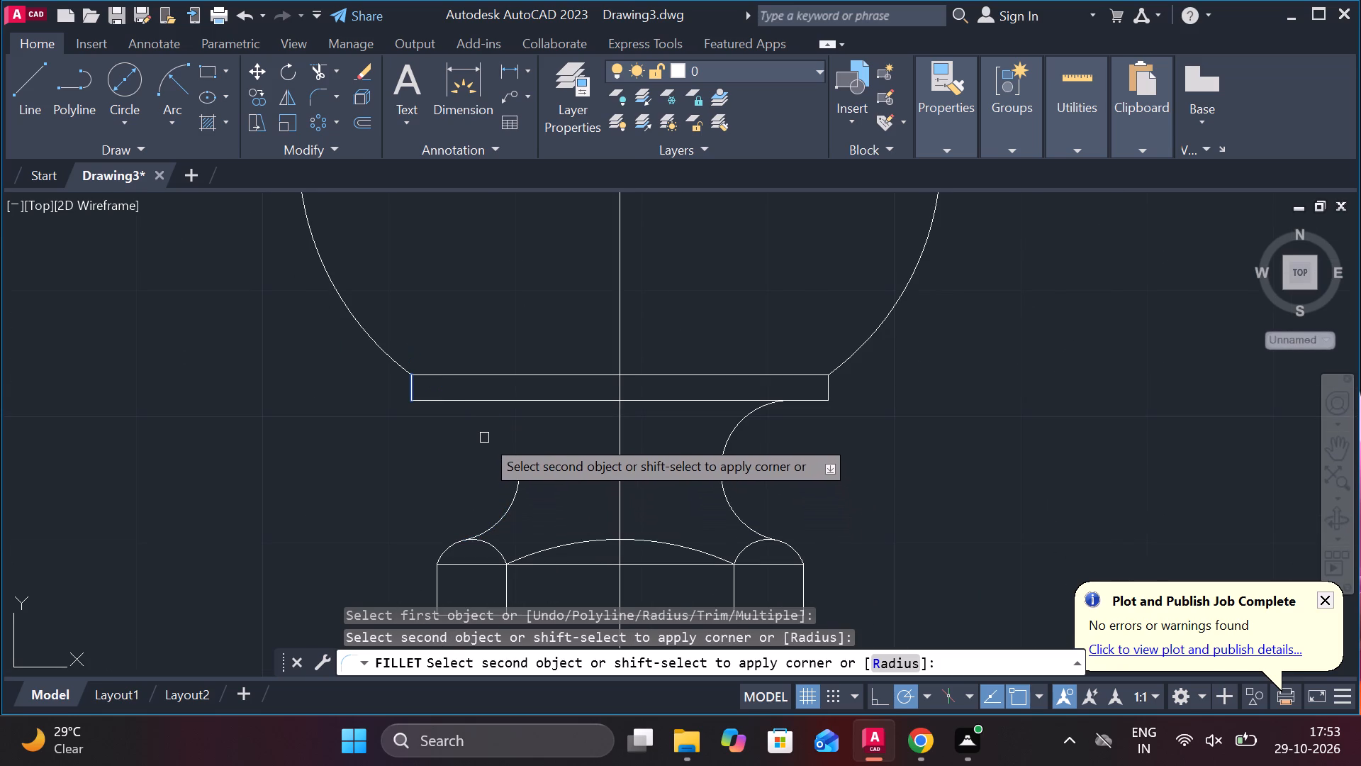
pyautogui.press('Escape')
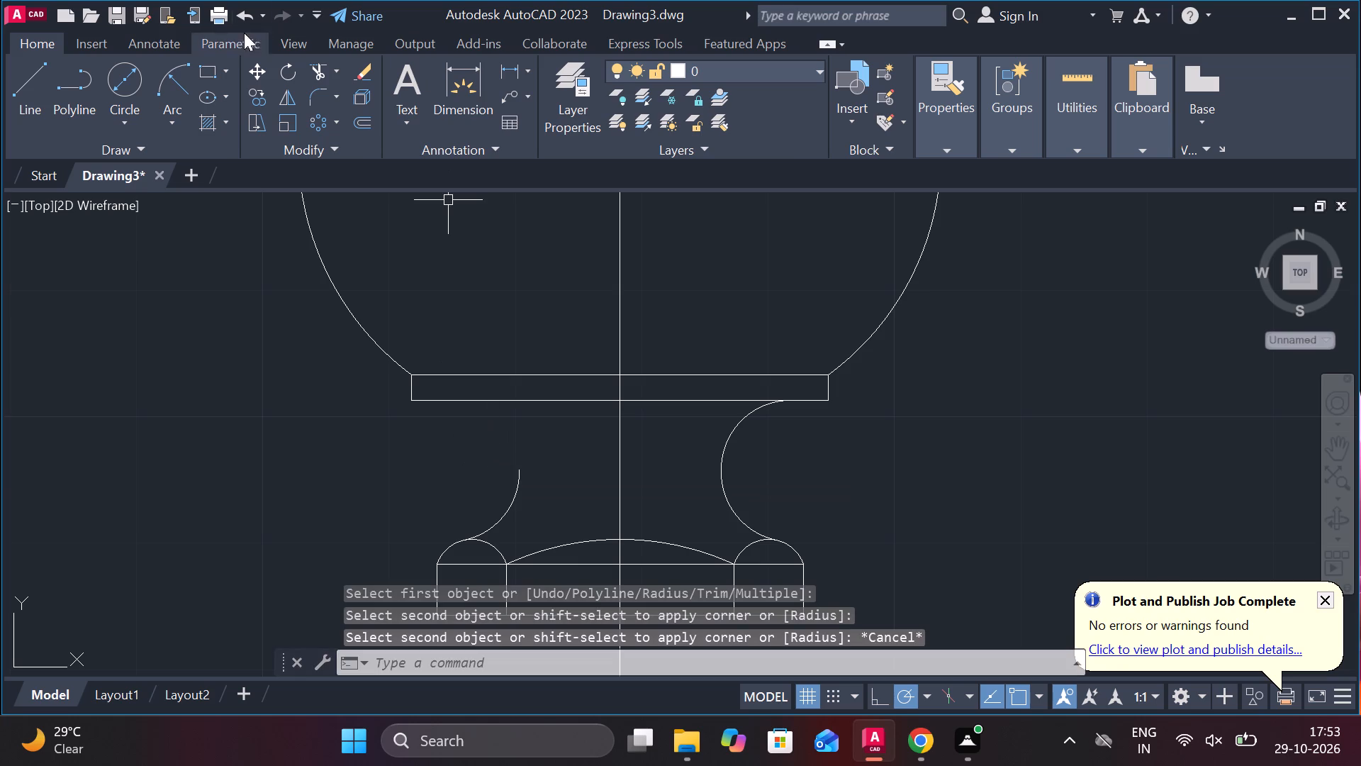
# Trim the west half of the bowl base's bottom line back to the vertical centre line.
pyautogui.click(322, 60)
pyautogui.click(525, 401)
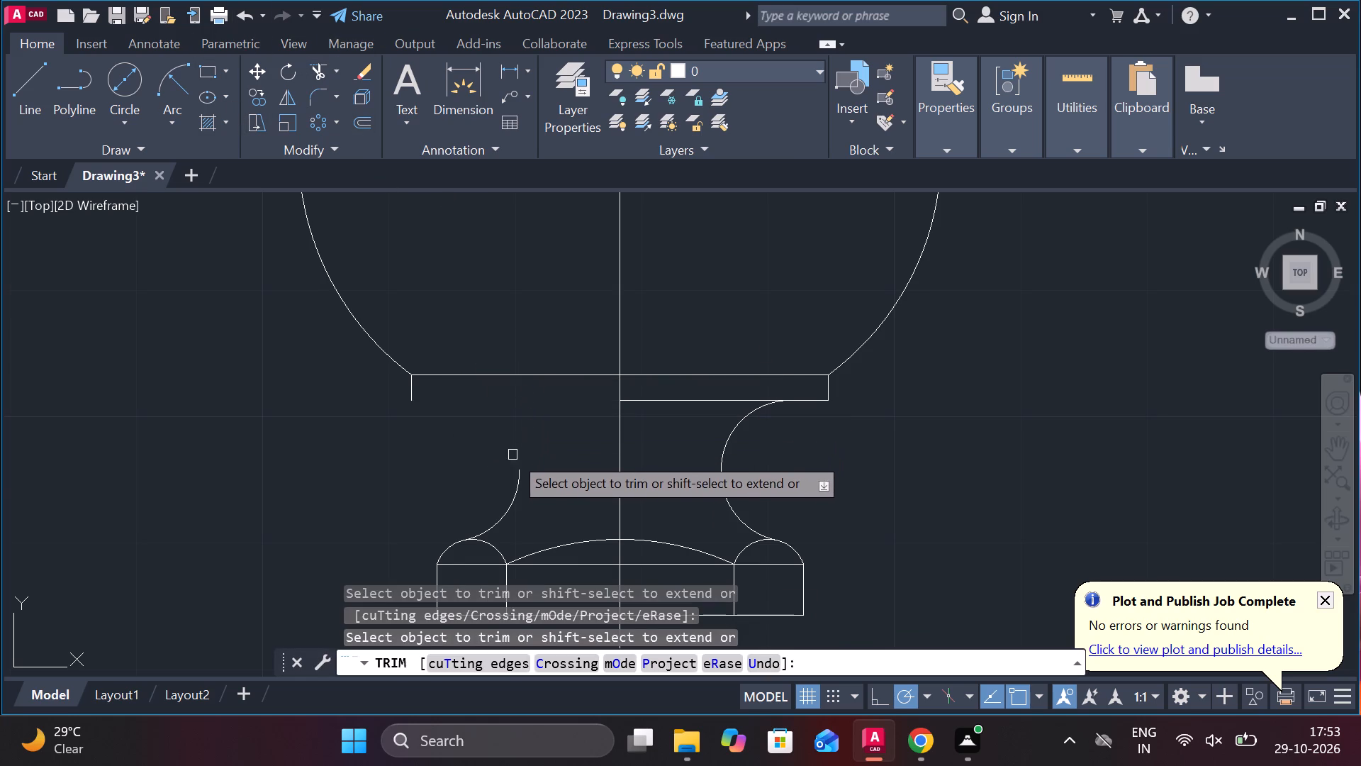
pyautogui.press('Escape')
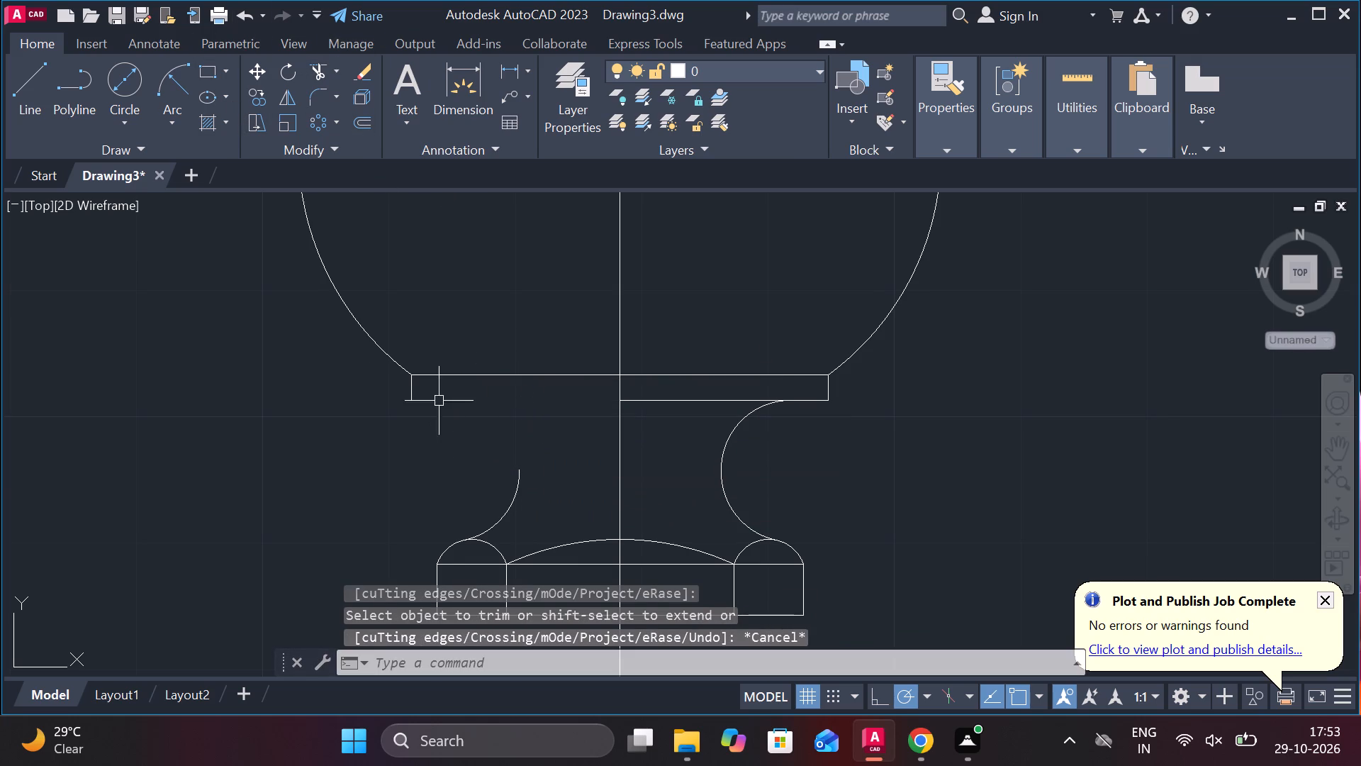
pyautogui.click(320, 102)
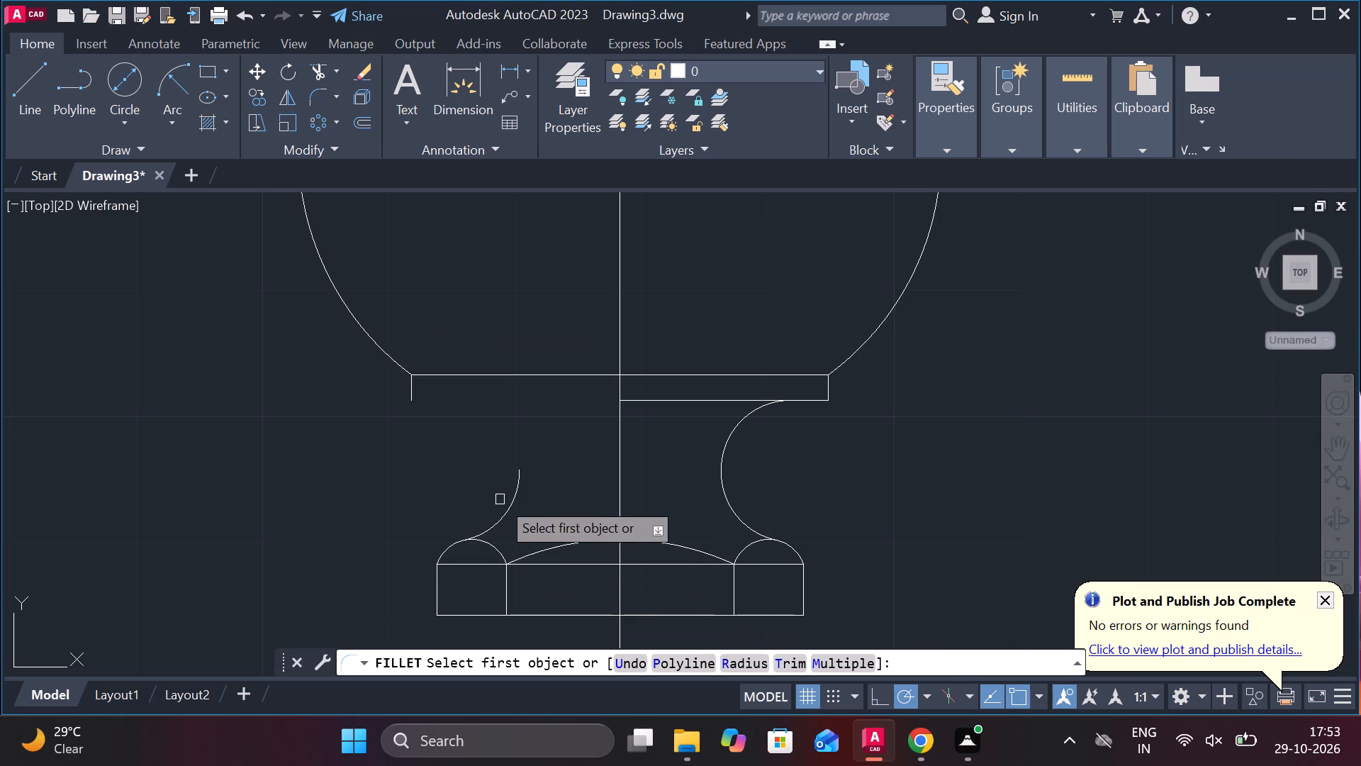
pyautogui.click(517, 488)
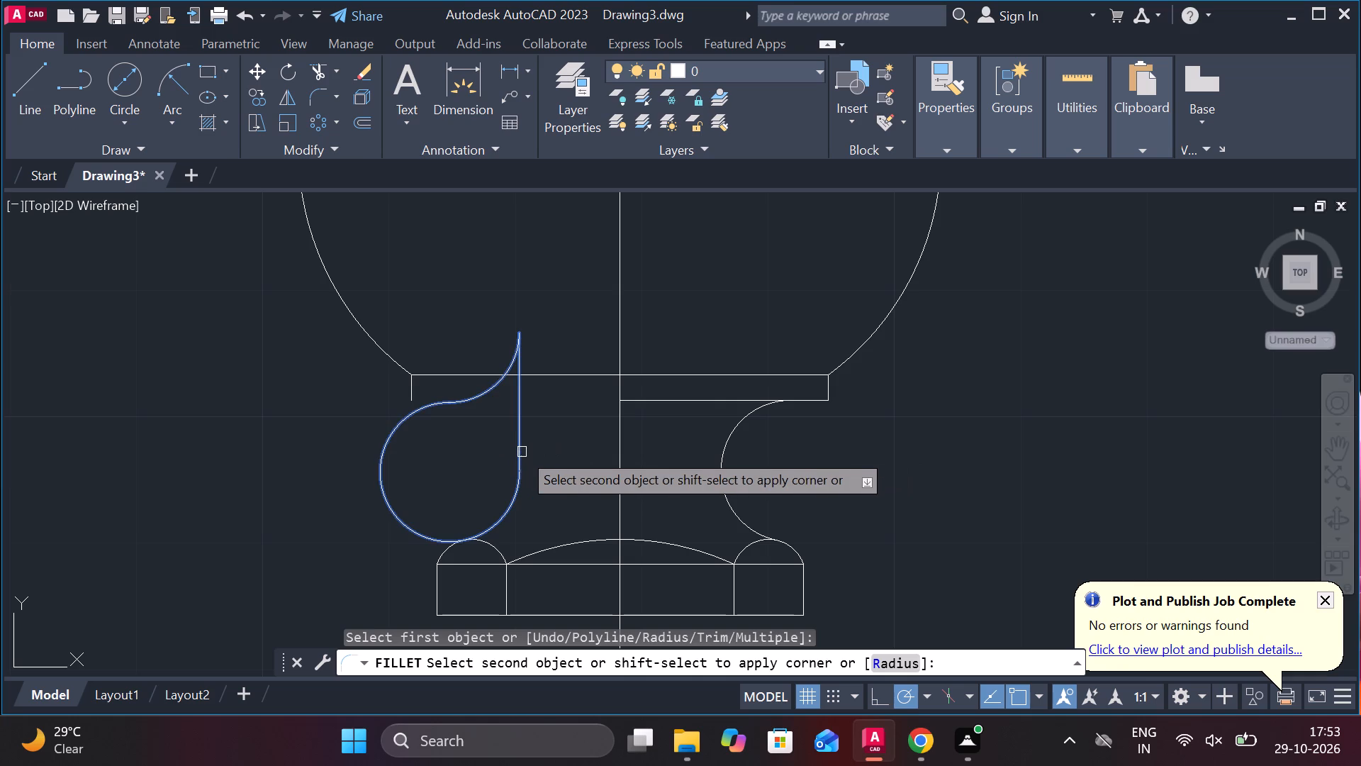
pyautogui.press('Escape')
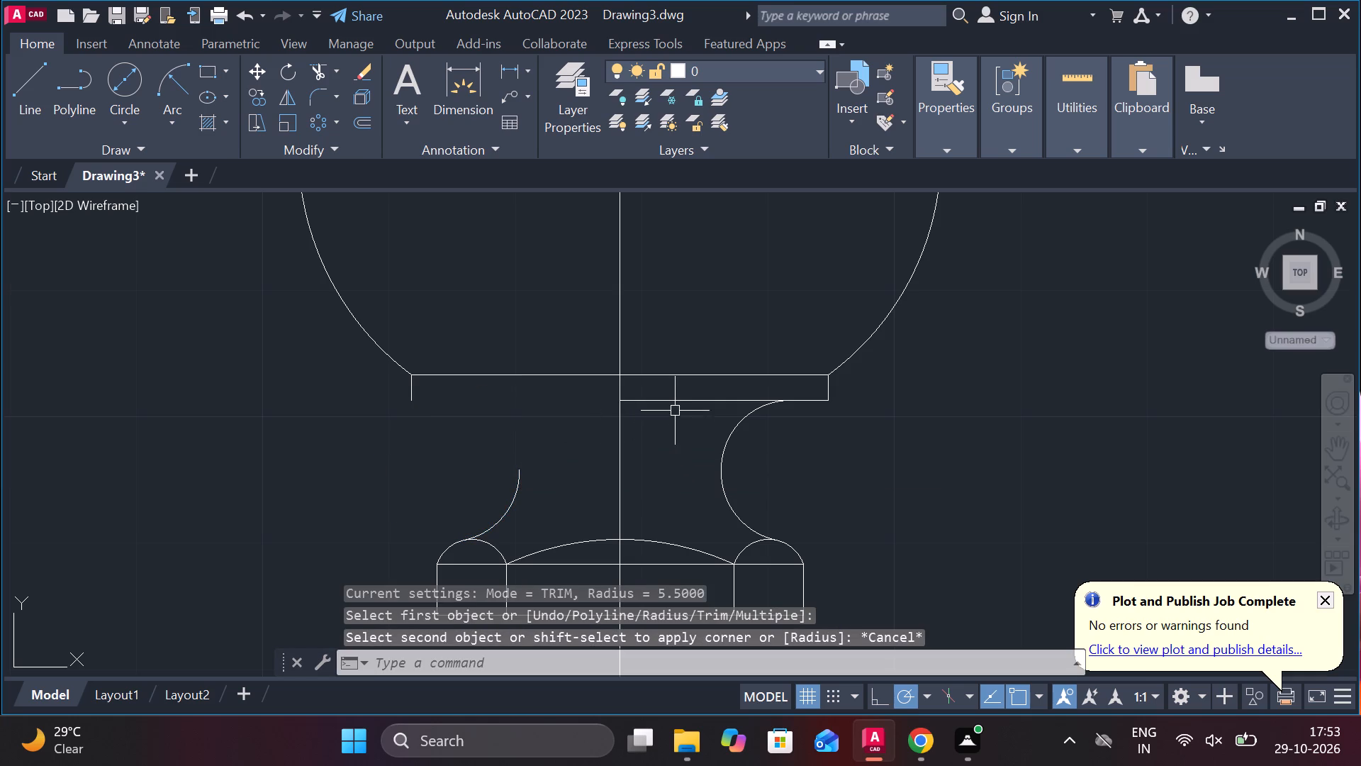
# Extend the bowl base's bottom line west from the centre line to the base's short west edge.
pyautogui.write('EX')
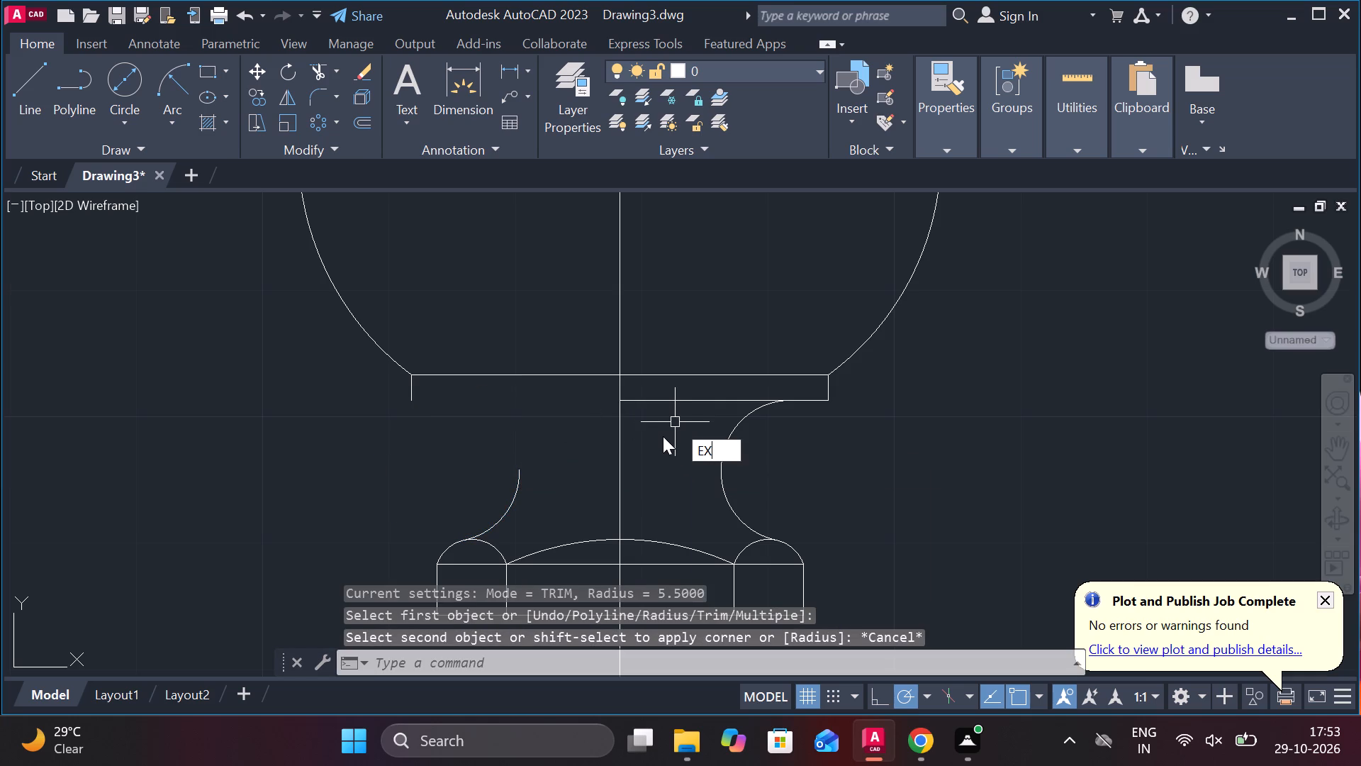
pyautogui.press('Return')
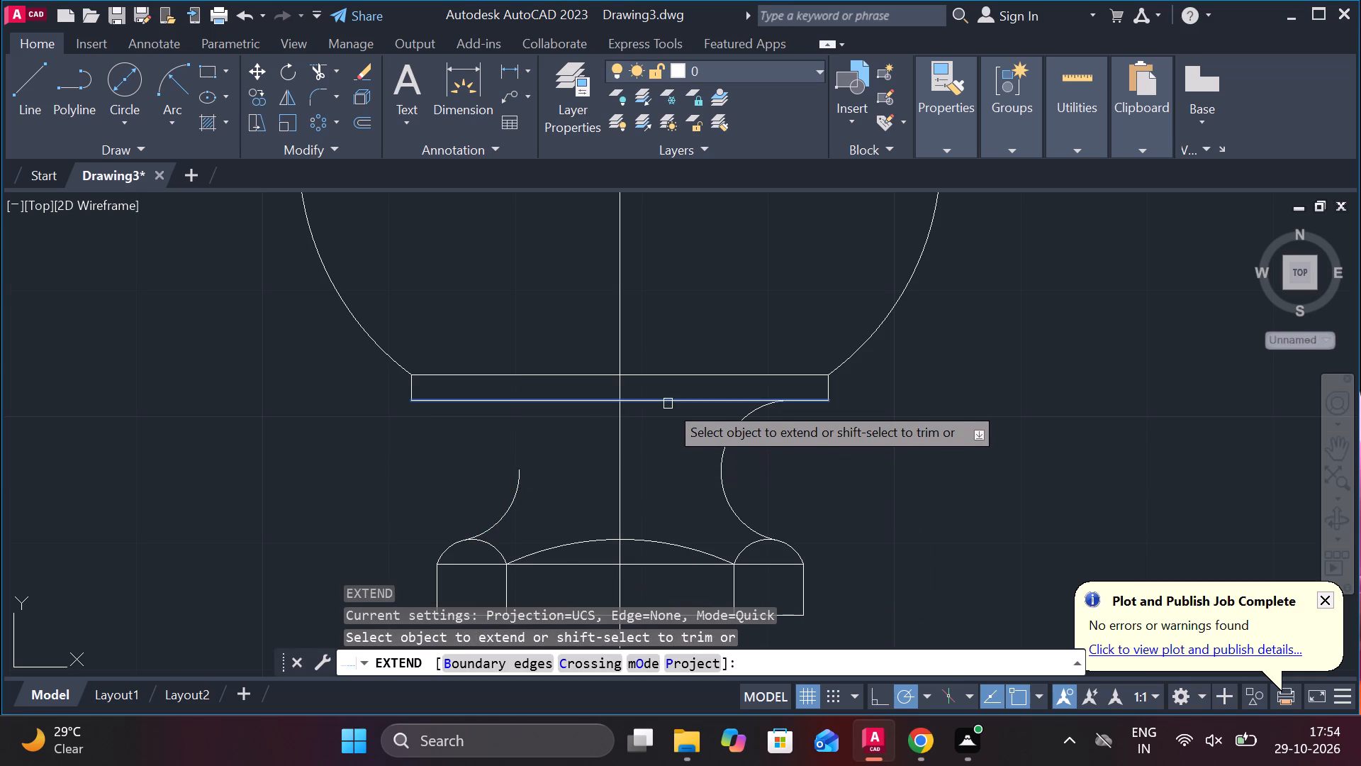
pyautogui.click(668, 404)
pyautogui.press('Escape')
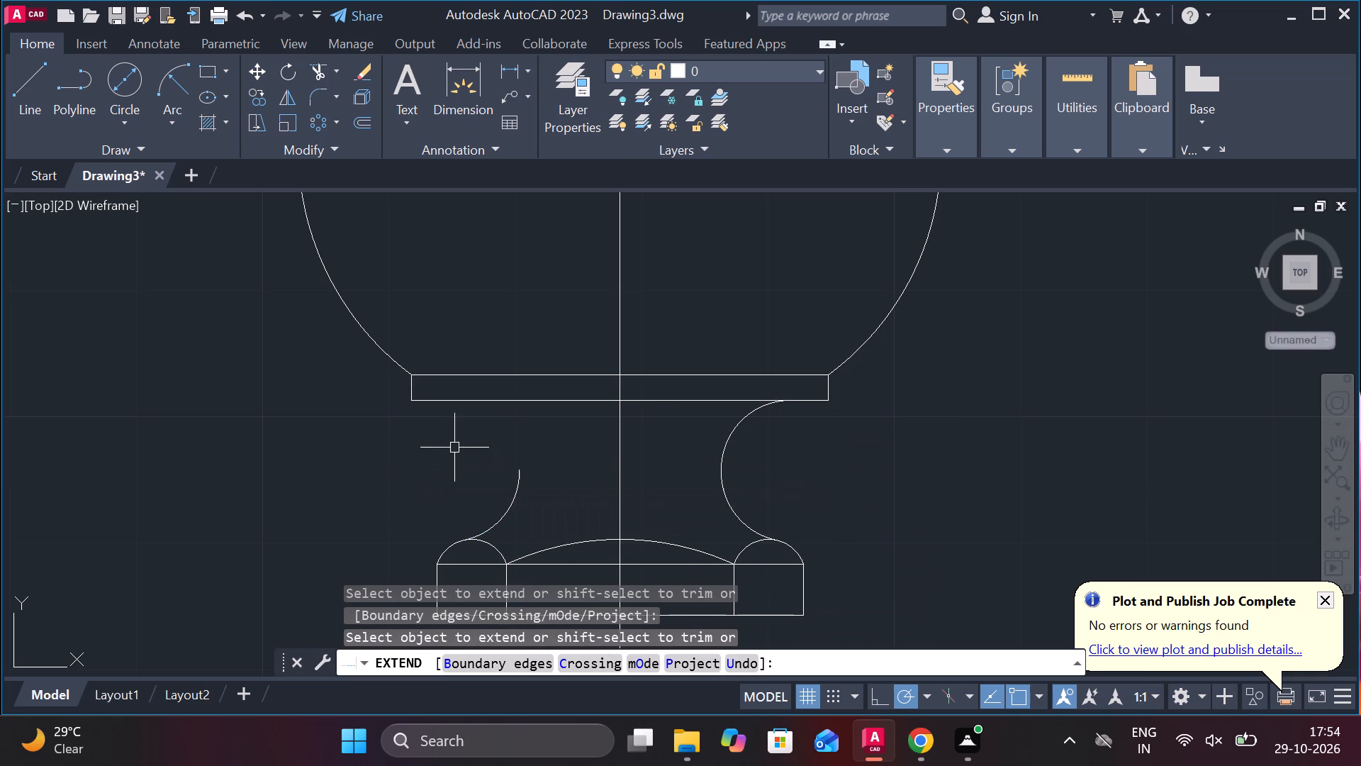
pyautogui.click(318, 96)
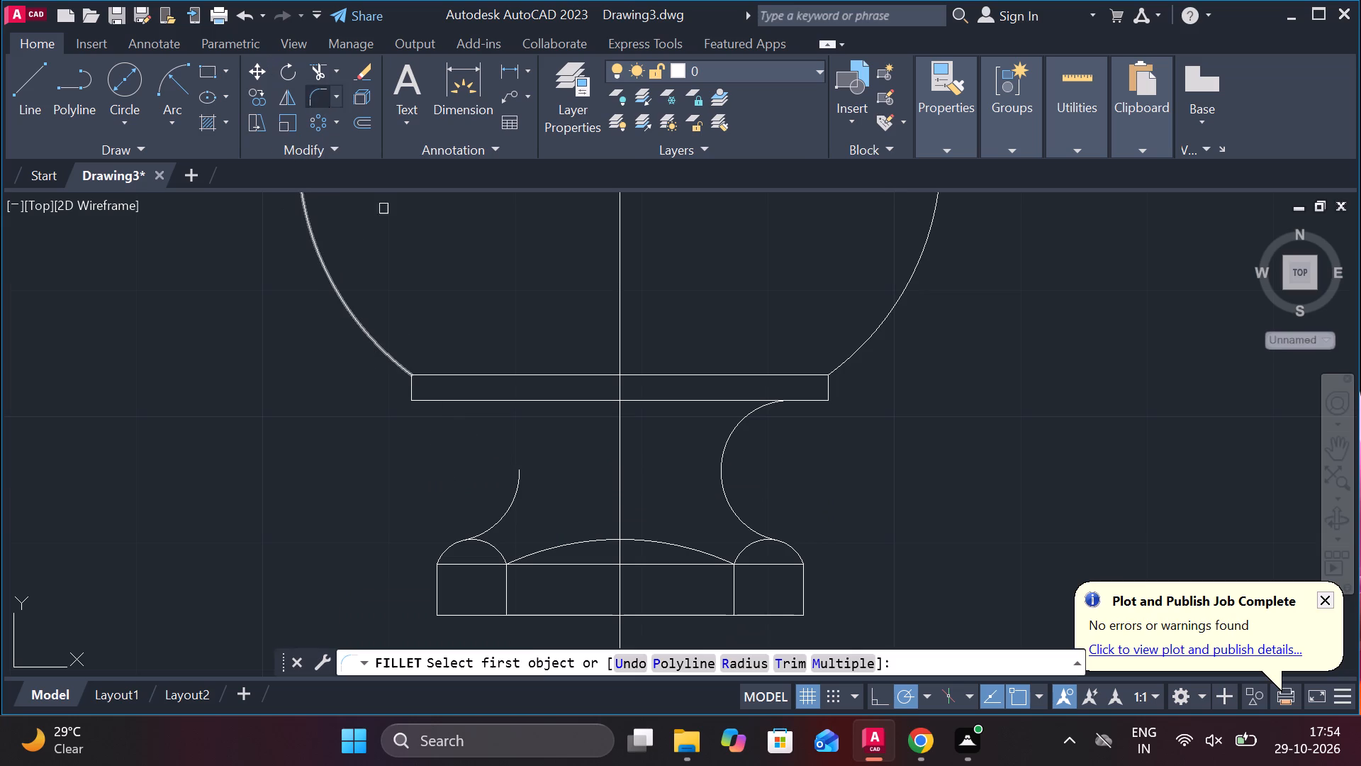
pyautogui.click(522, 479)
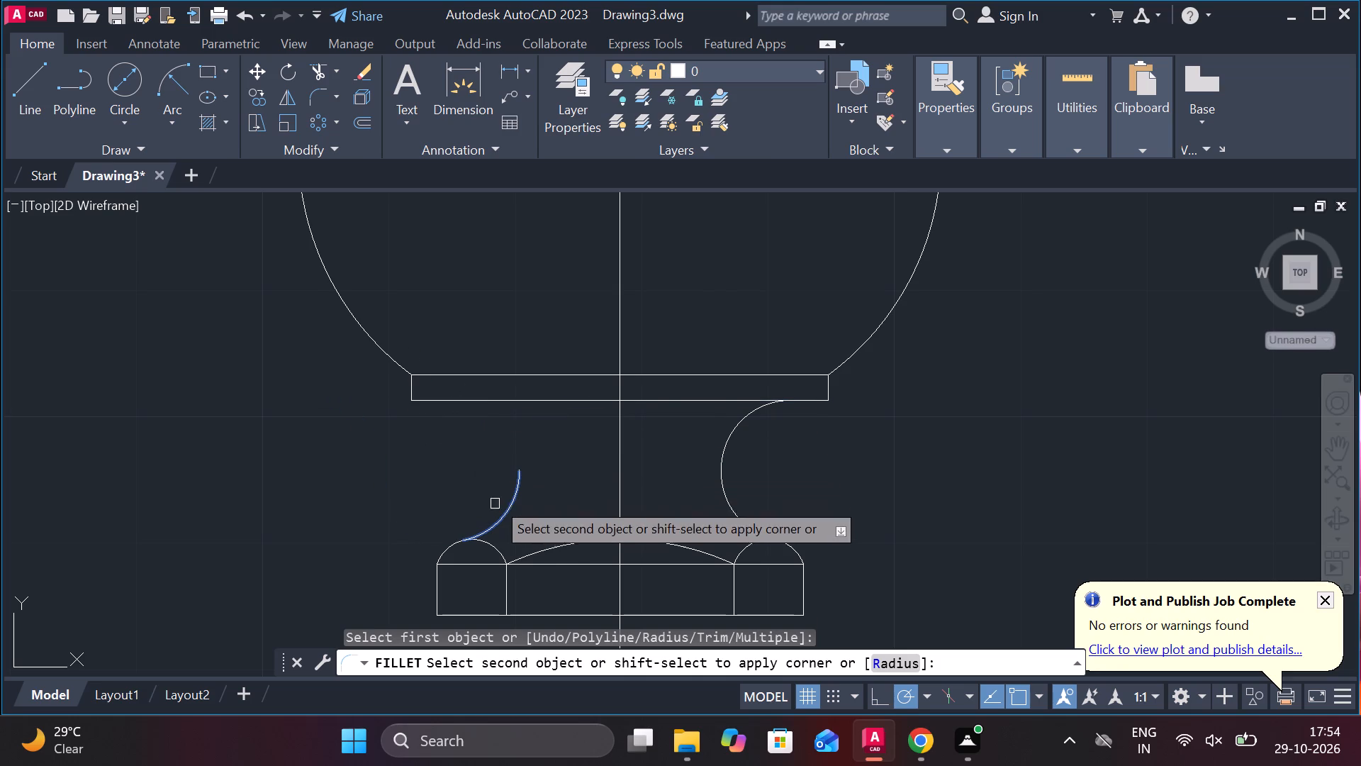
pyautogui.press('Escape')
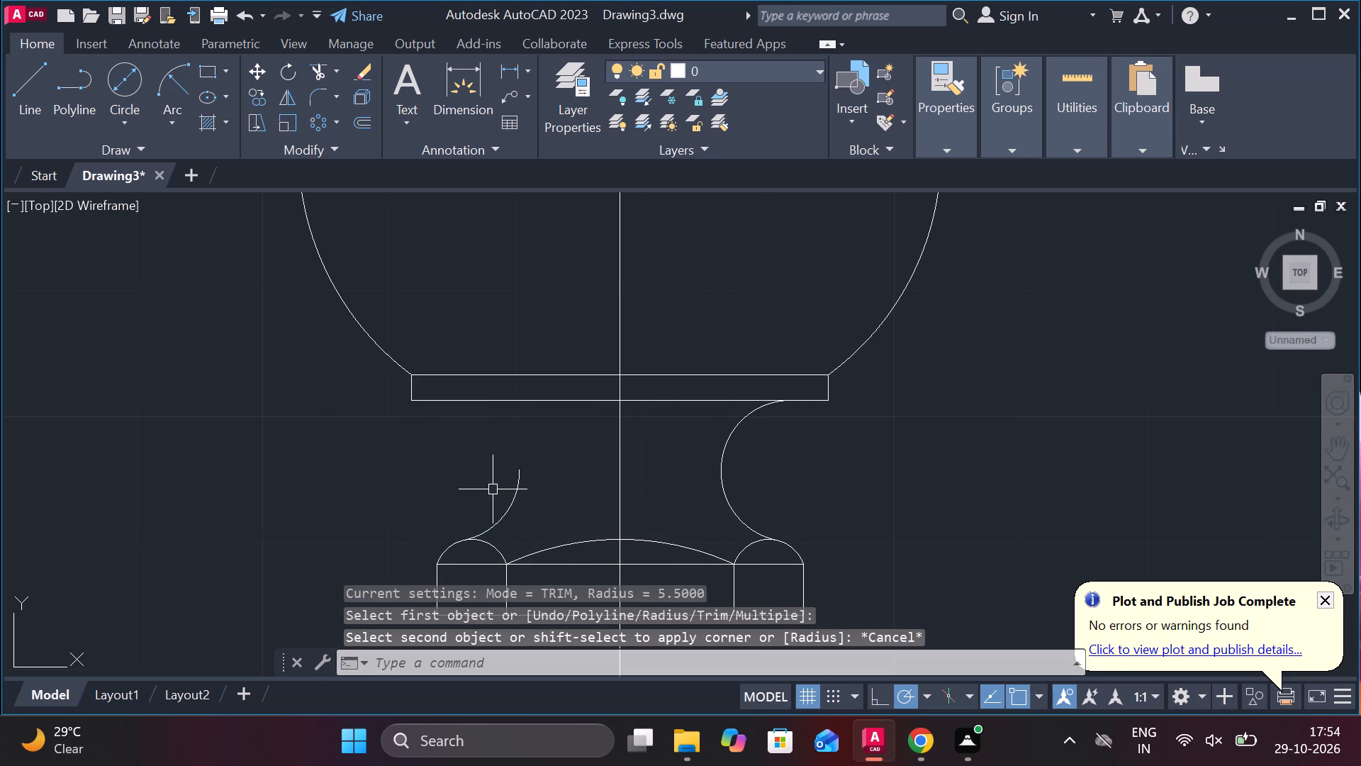
# Undo the extension and trimming of the bowl base's bottom line and the deletion of the west neck curve's upper arc.
pyautogui.hotkey('ctrl', 'z')
pyautogui.hotkey('ctrl', 'z')
pyautogui.hotkey('ctrl', 'z')
pyautogui.hotkey('ctrl', 'z')
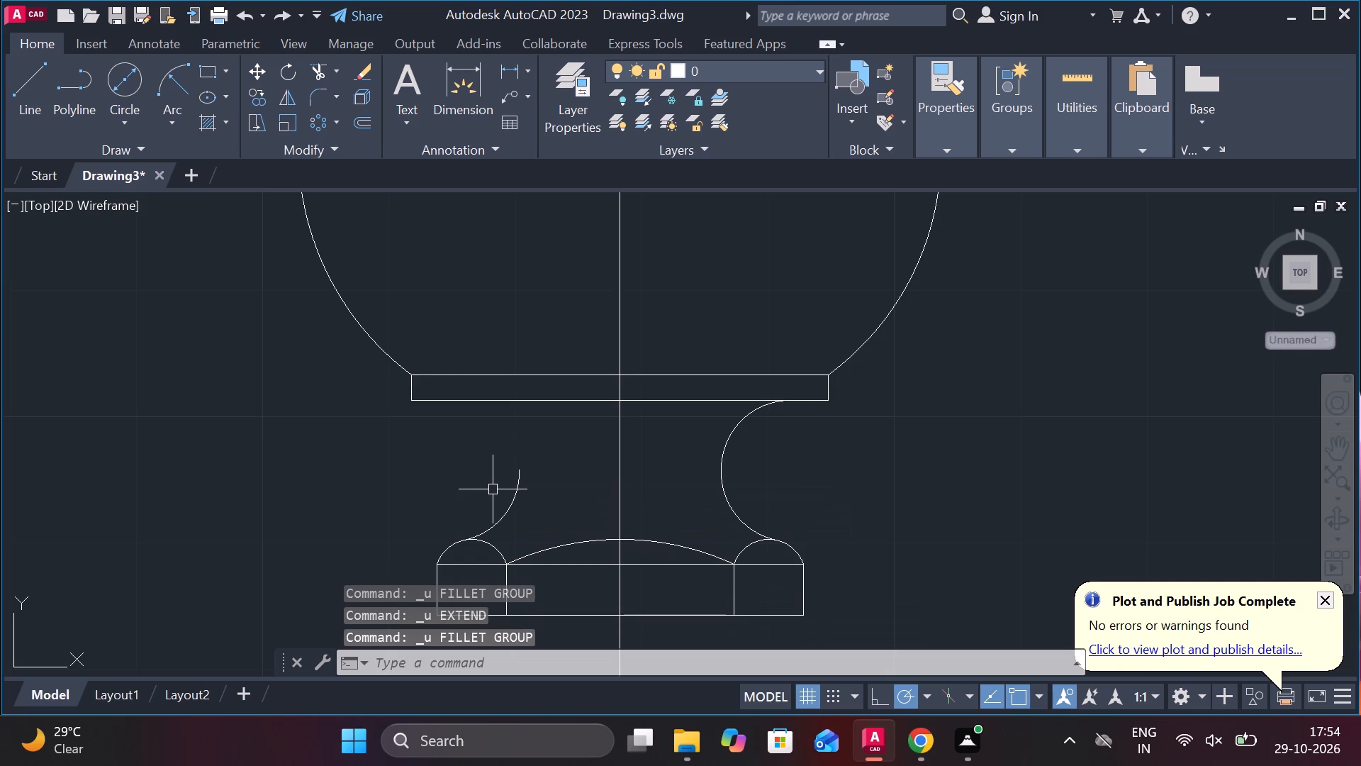
pyautogui.hotkey('ctrl', 'z')
pyautogui.hotkey('ctrl', 'z')
# Examine the assembled bowl and neck alongside the separate component outlines east of it.
pyautogui.scroll(-2, 894, 420)
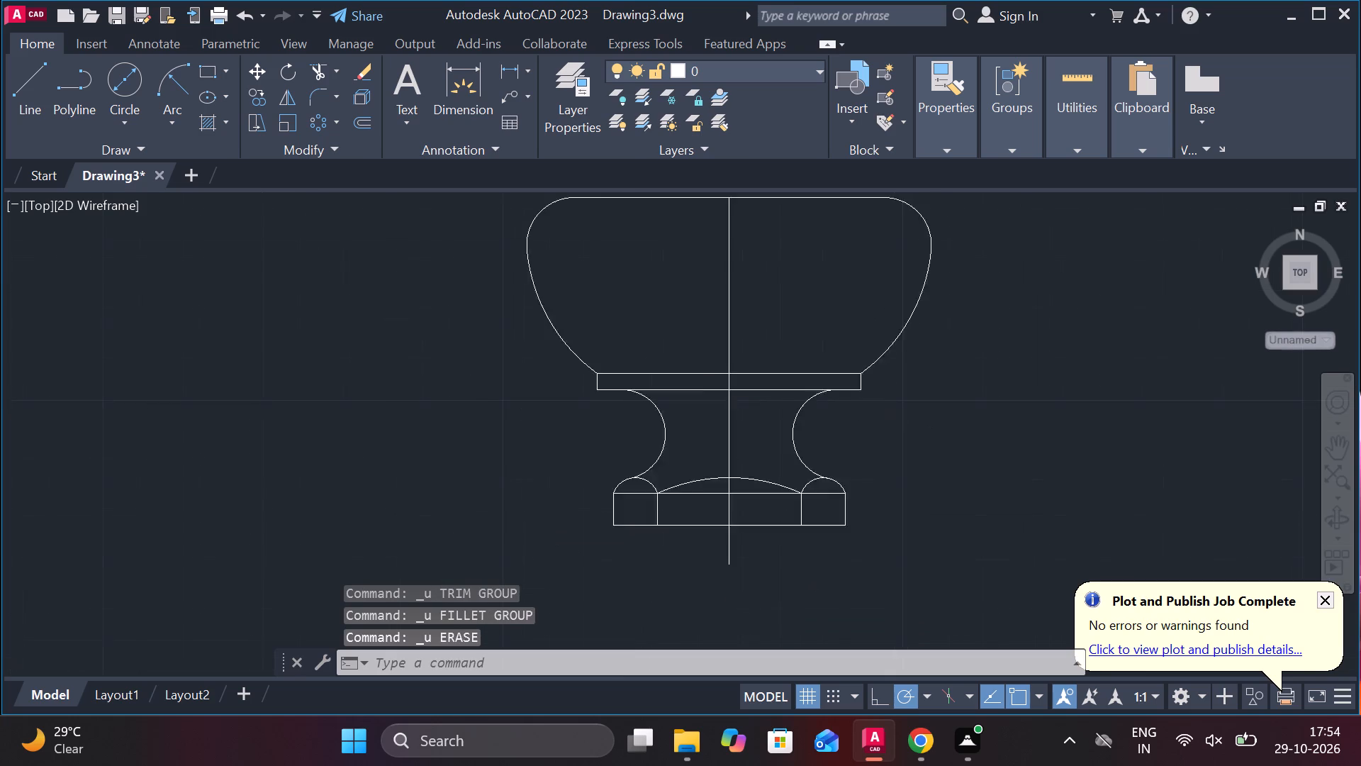
pyautogui.scroll(-1, 934, 492)
pyautogui.scroll(1, 978, 442)
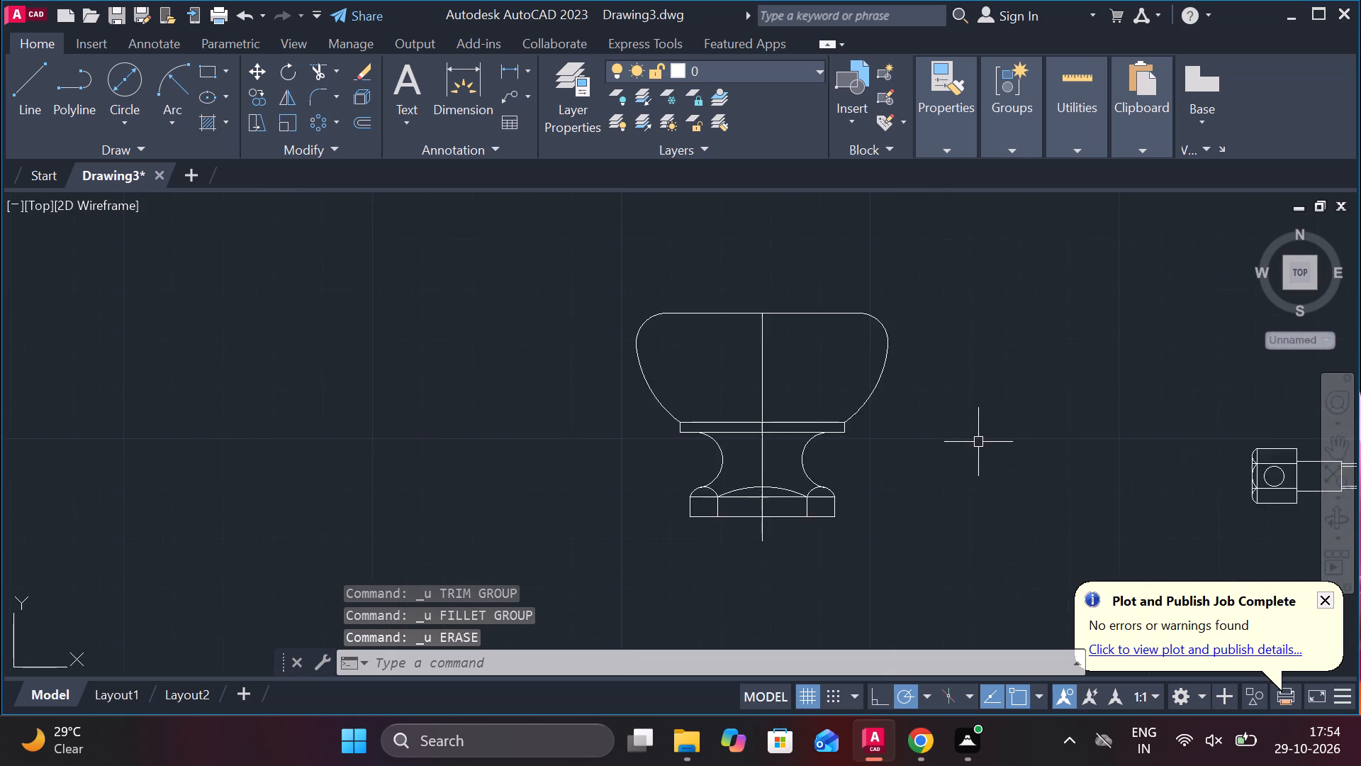
pyautogui.scroll(1, 978, 442)
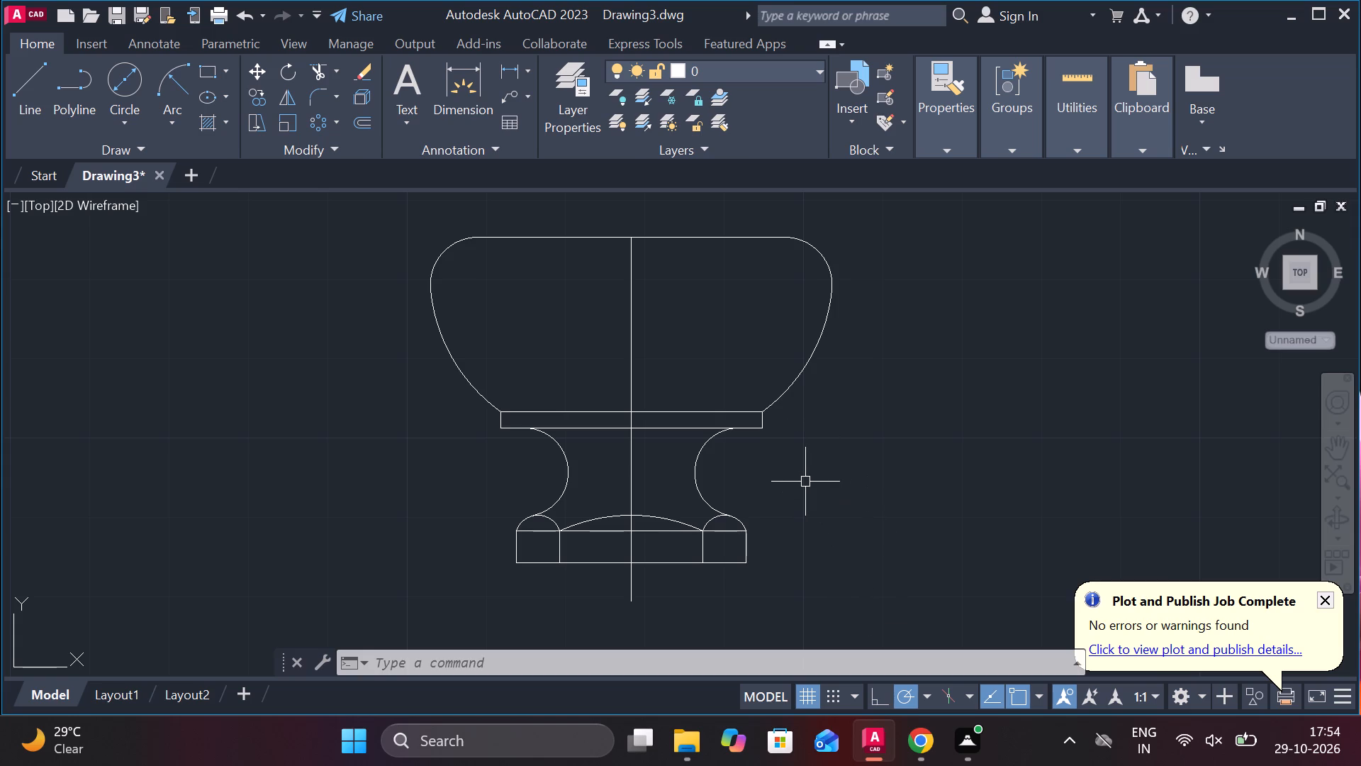
pyautogui.scroll(-2, 805, 482)
pyautogui.scroll(3, 968, 431)
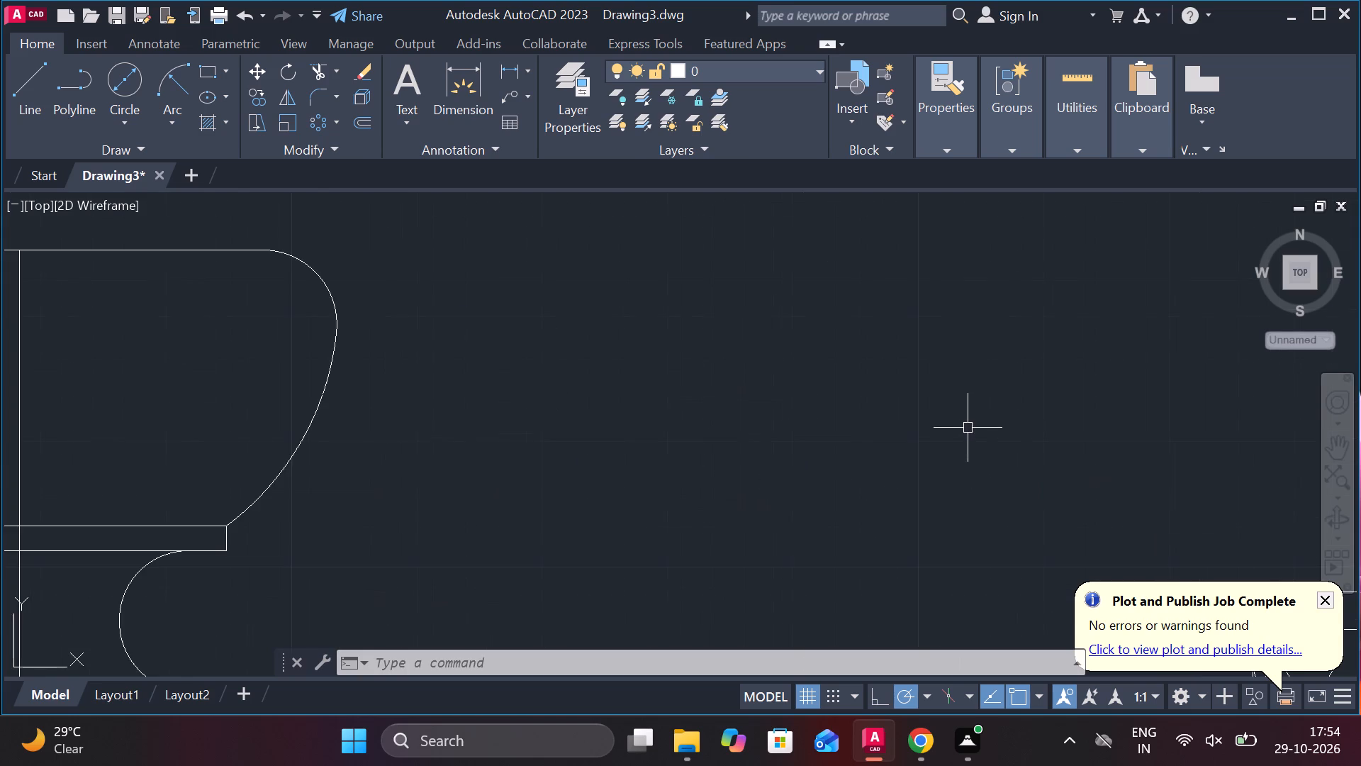
pyautogui.scroll(-6, 967, 427)
pyautogui.scroll(2, 1163, 448)
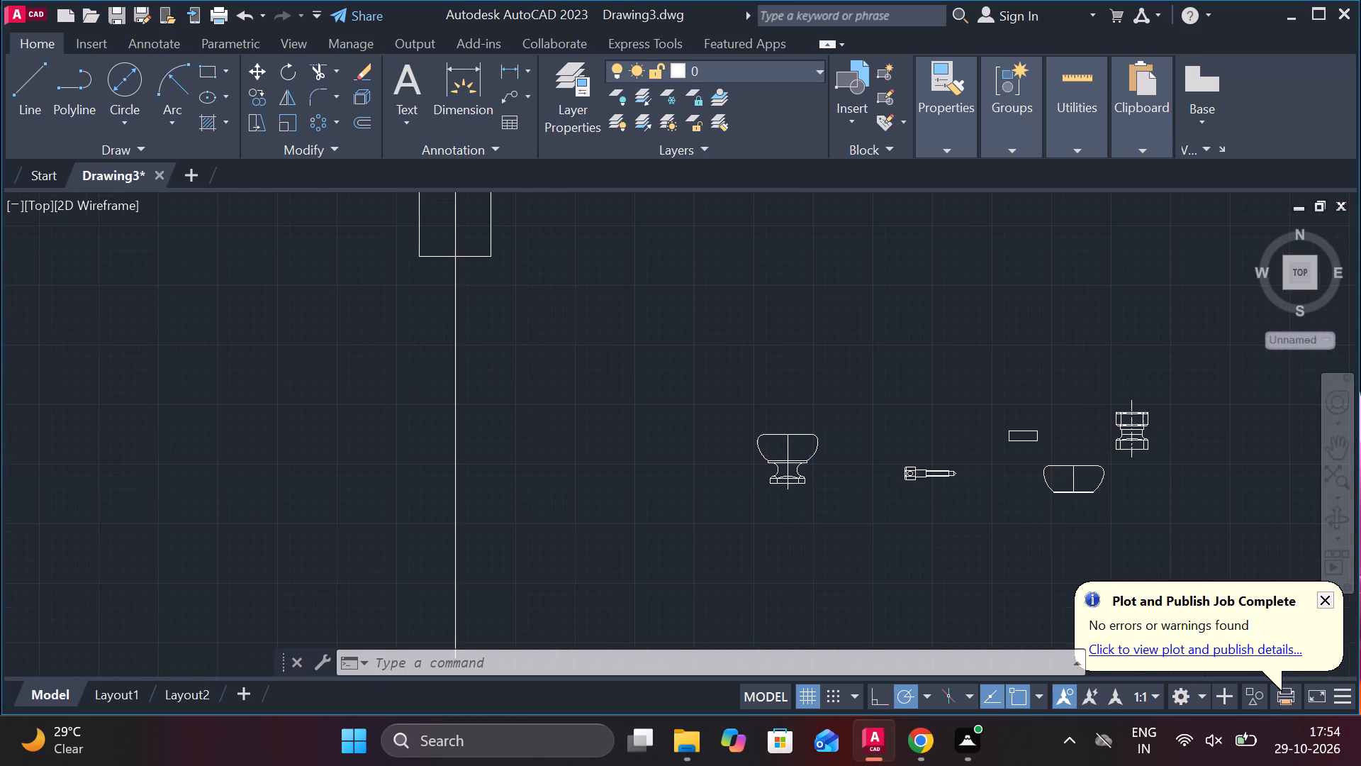
pyautogui.scroll(1, 1163, 448)
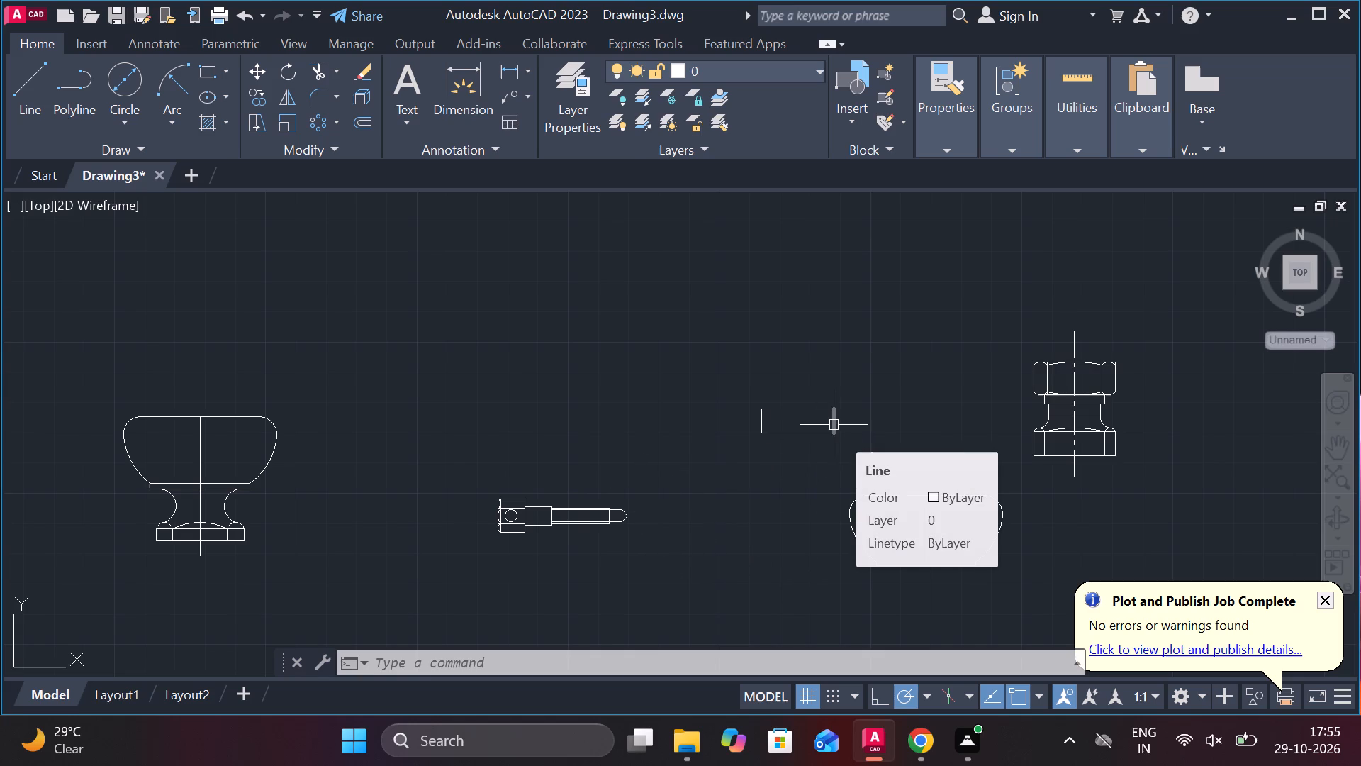
# Start a new line near the small plain rectangle.
pyautogui.click(20, 89)
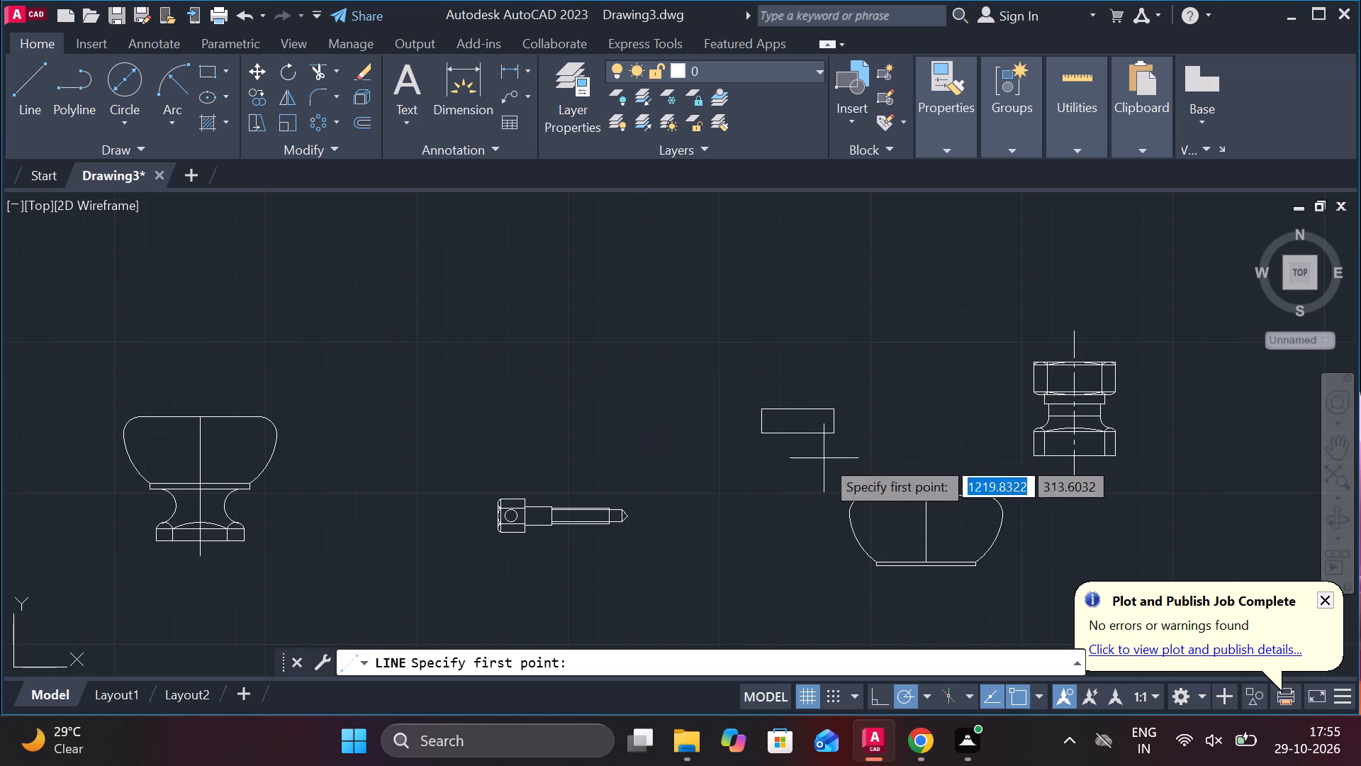
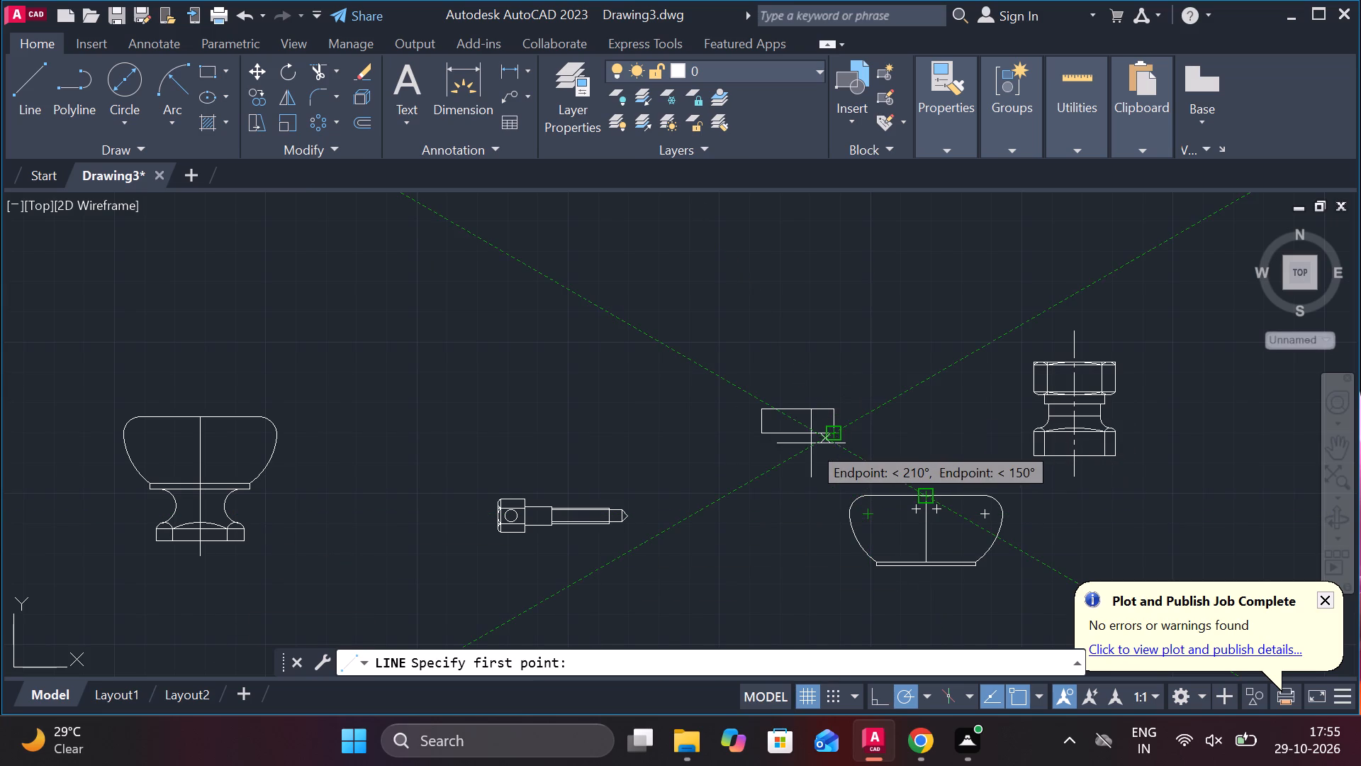
# Draw a horizontal centre line through the mid-height of the small plain rectangle, extending past both its short edges.
pyautogui.scroll(3, 811, 443)
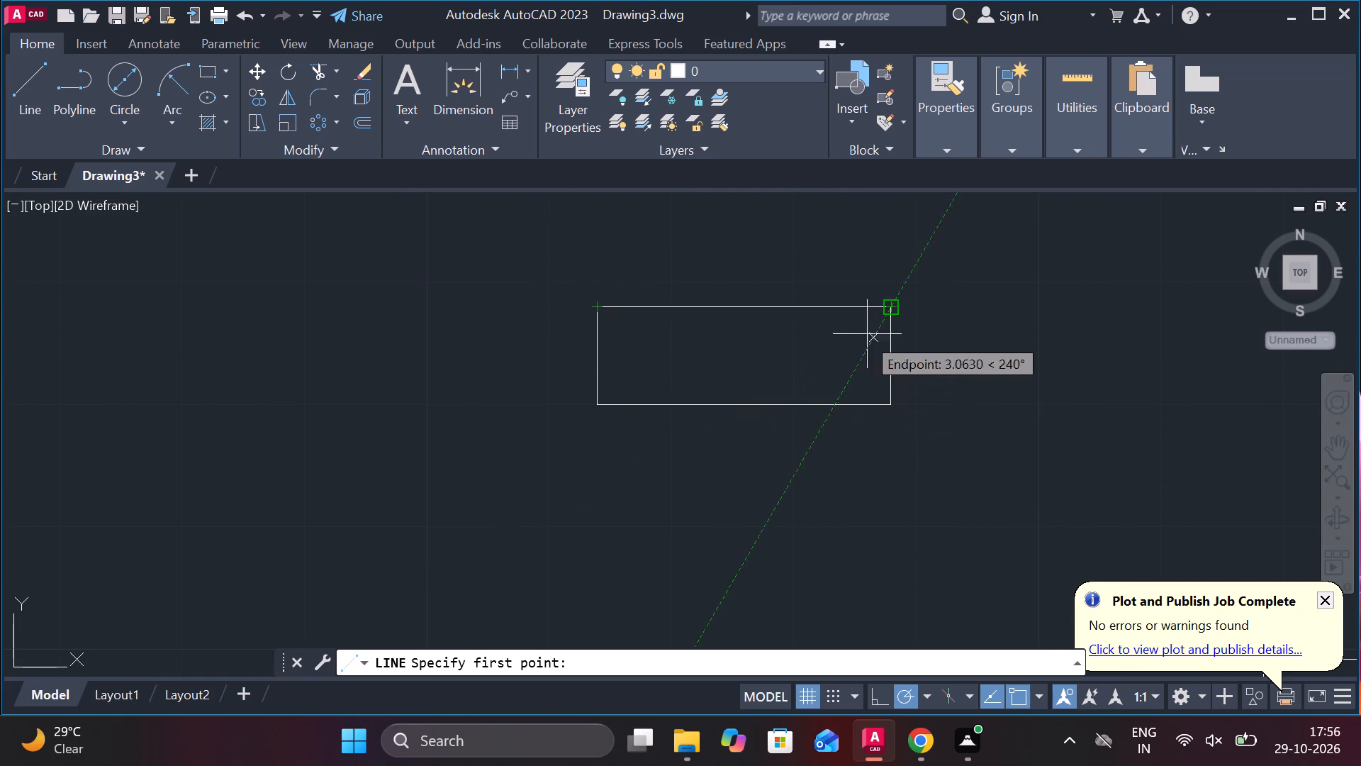
pyautogui.click(21, 64)
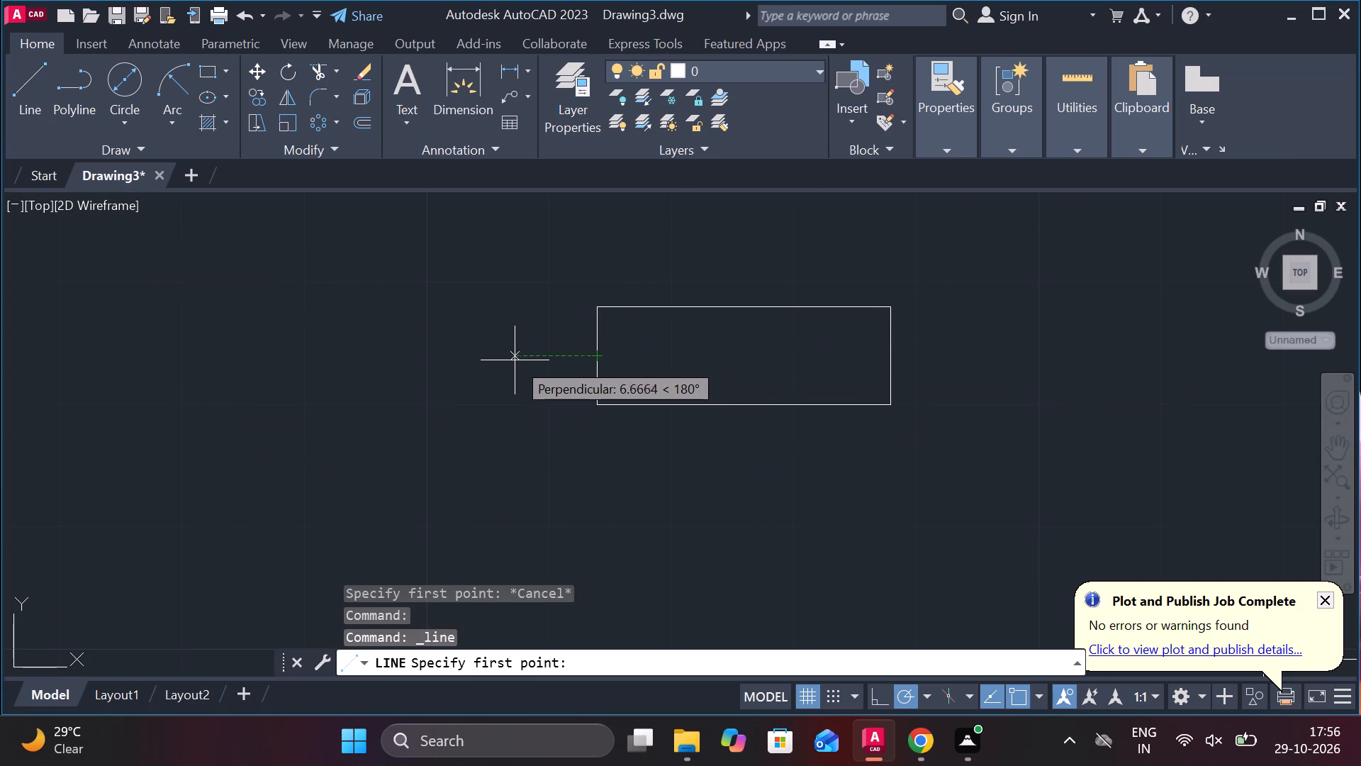
pyautogui.click(461, 358)
pyautogui.click(1031, 363)
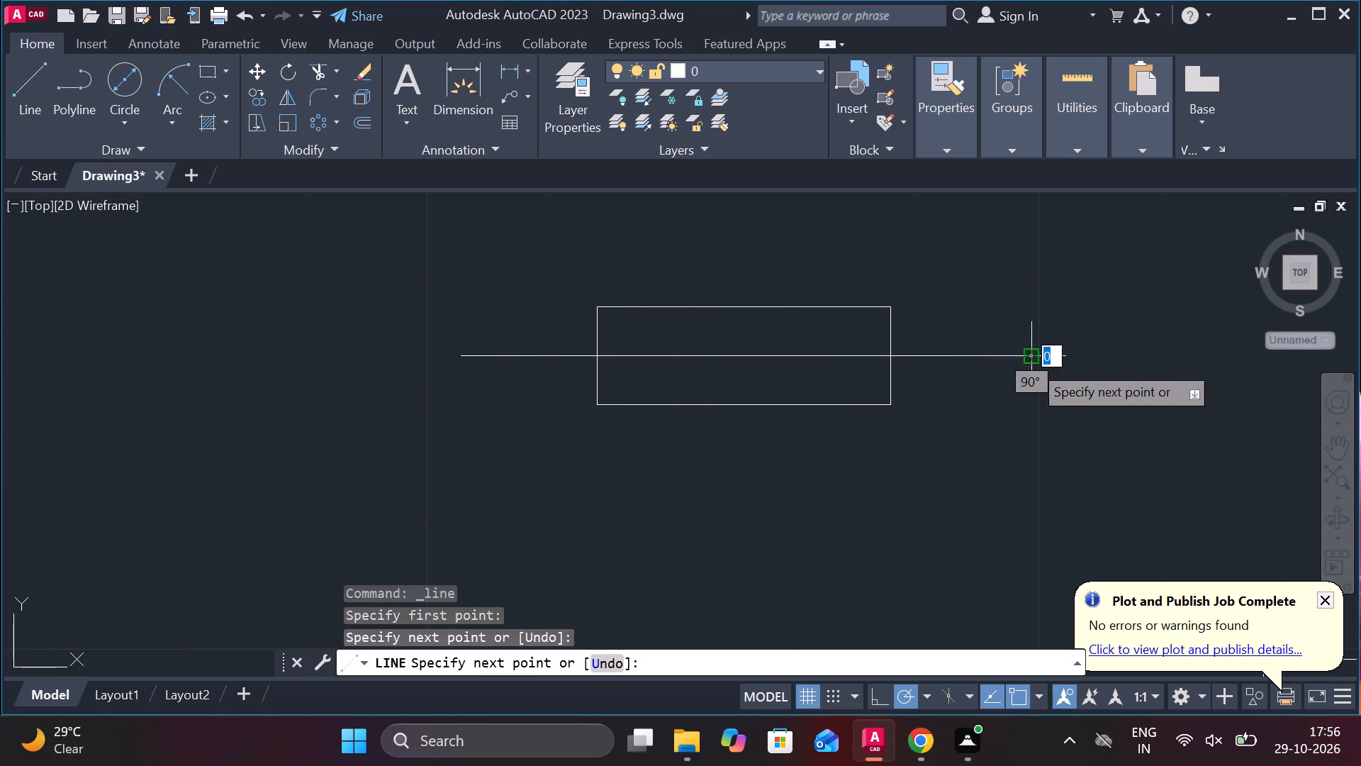
pyautogui.press('Escape')
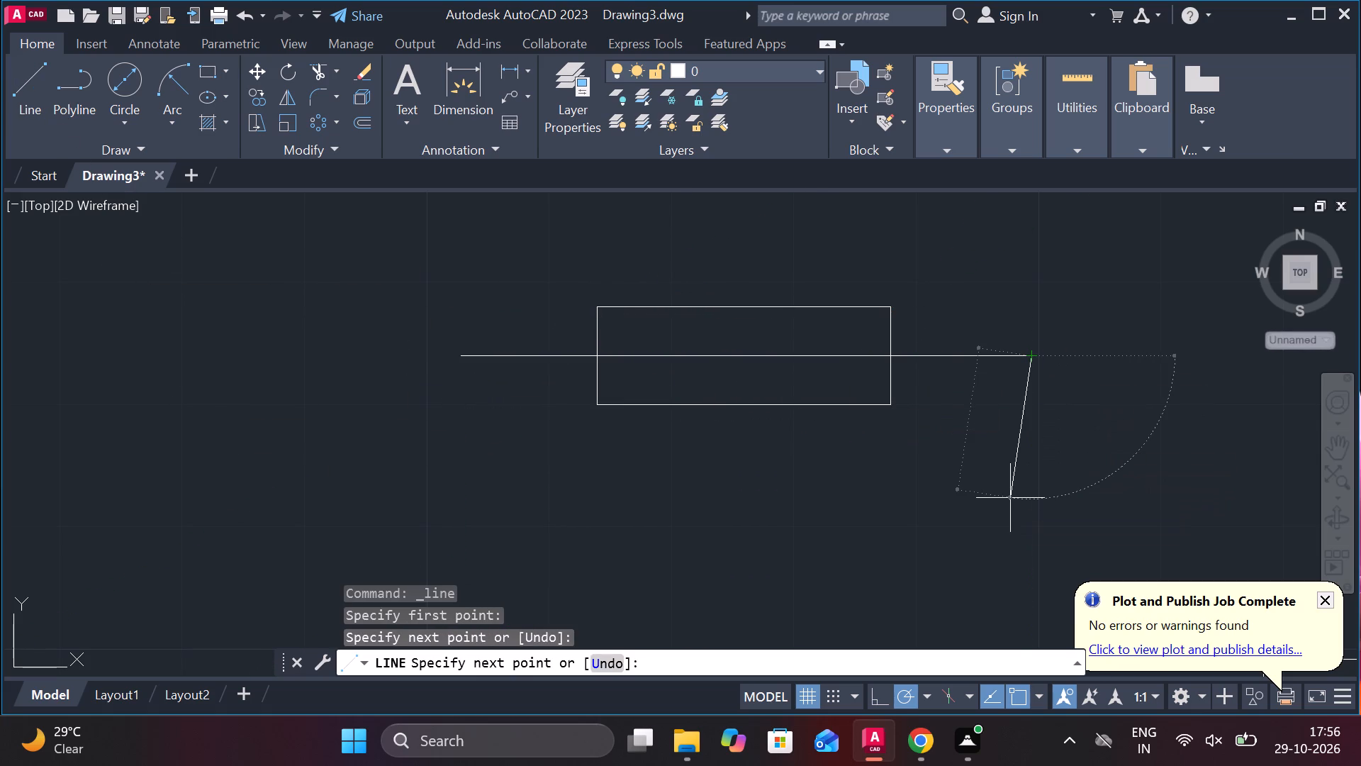
# Draw a separate vertical line 17 units long just east of the rectangle's centre line.
pyautogui.click(25, 108)
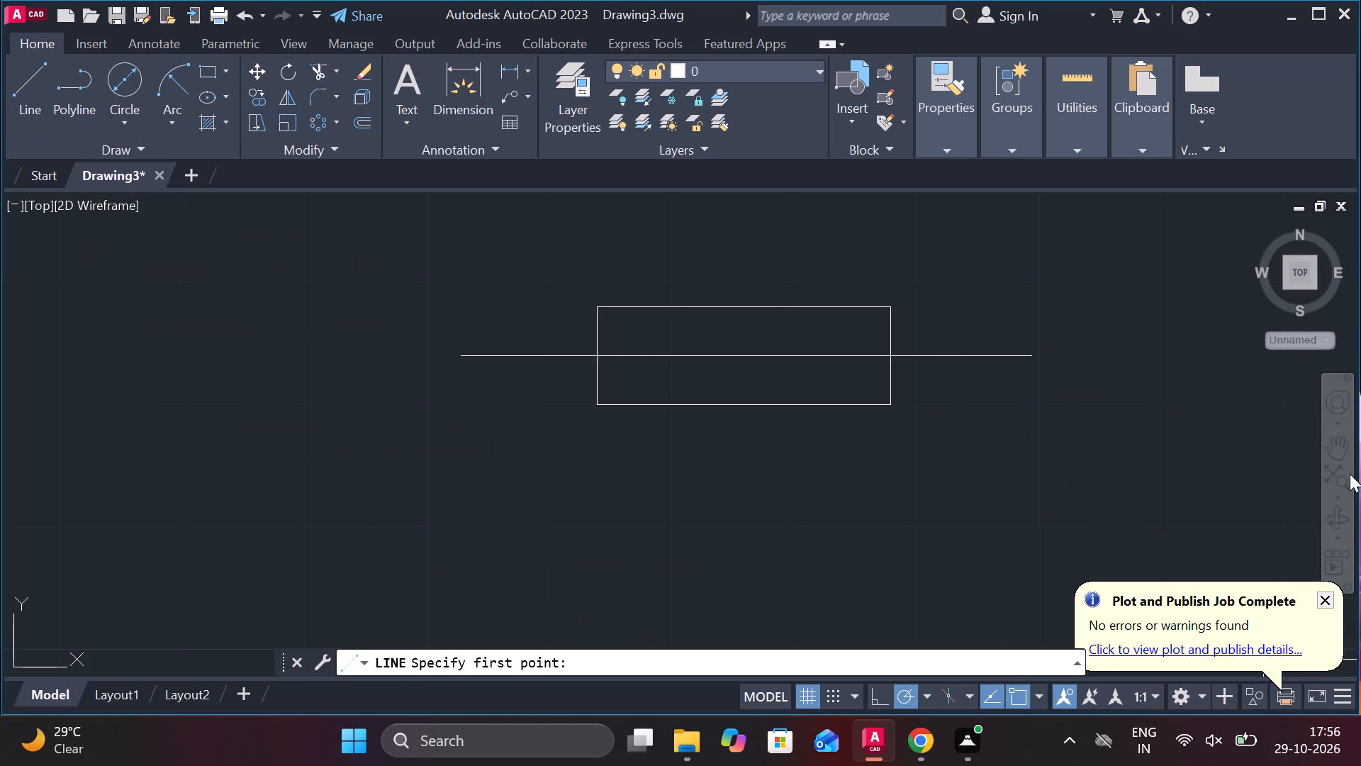
pyautogui.click(1065, 269)
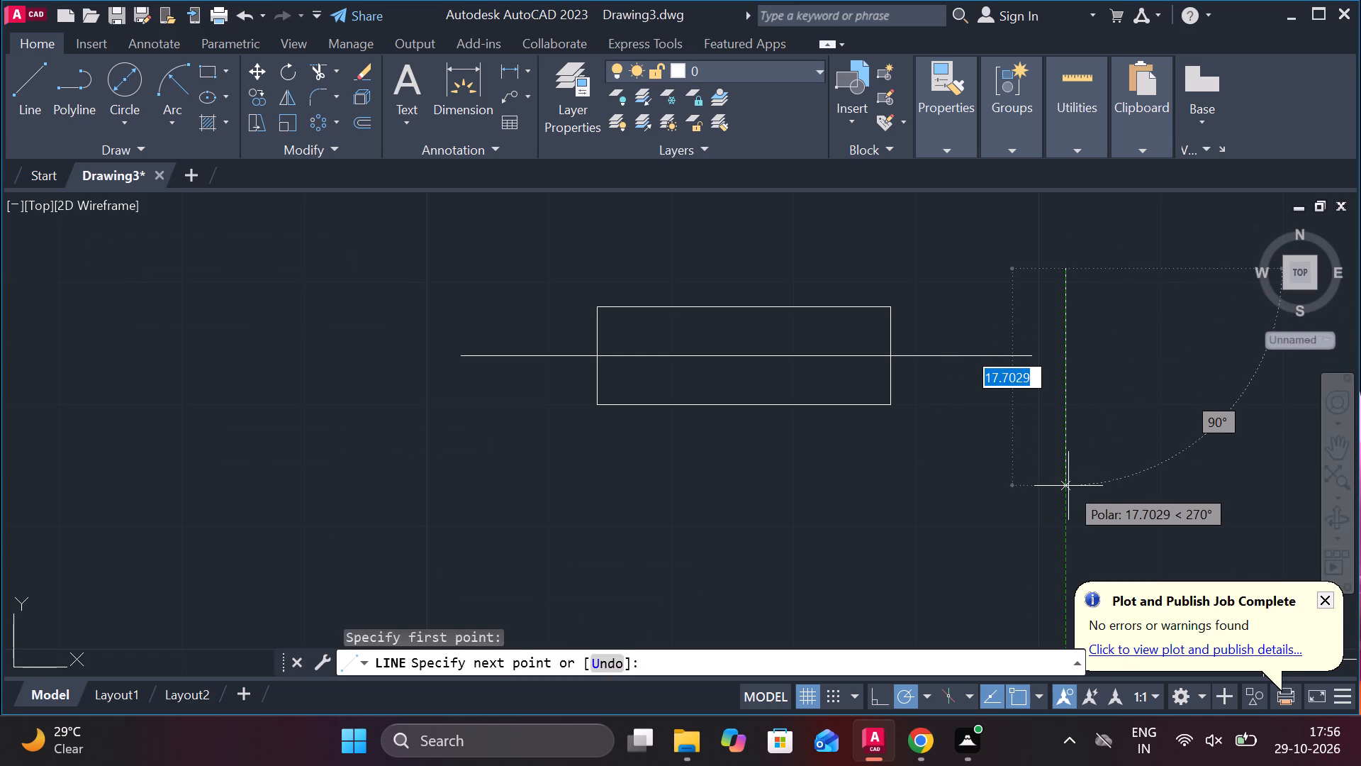
pyautogui.press('1')
pyautogui.press('7')
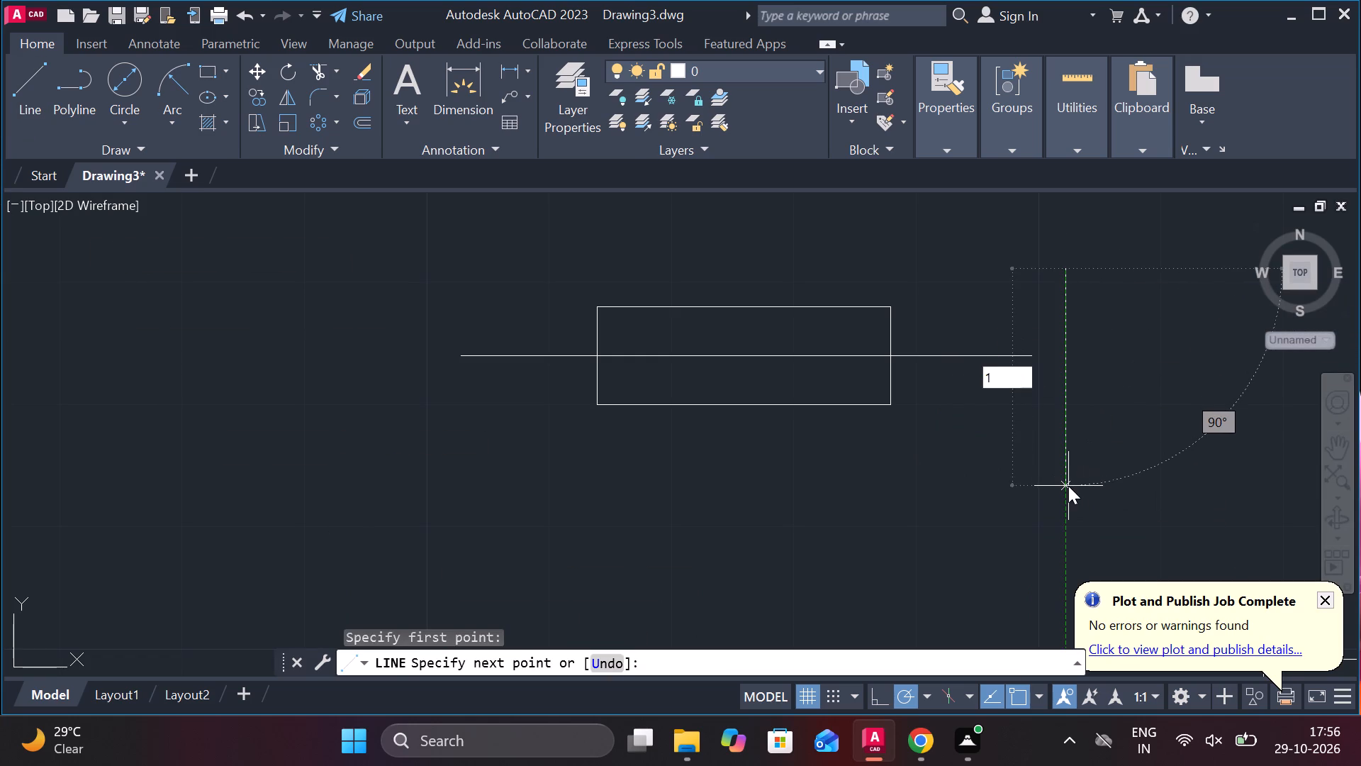
pyautogui.press('Return')
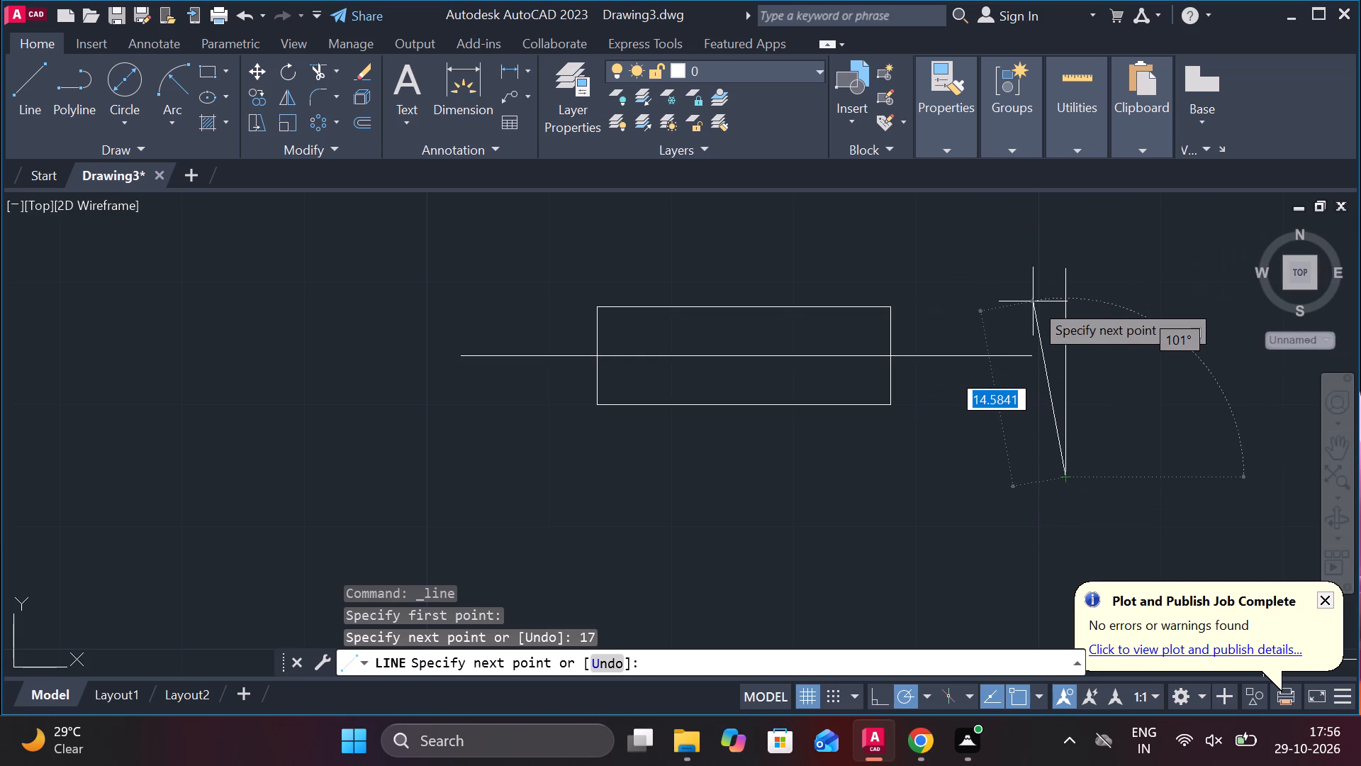
pyautogui.press('Escape')
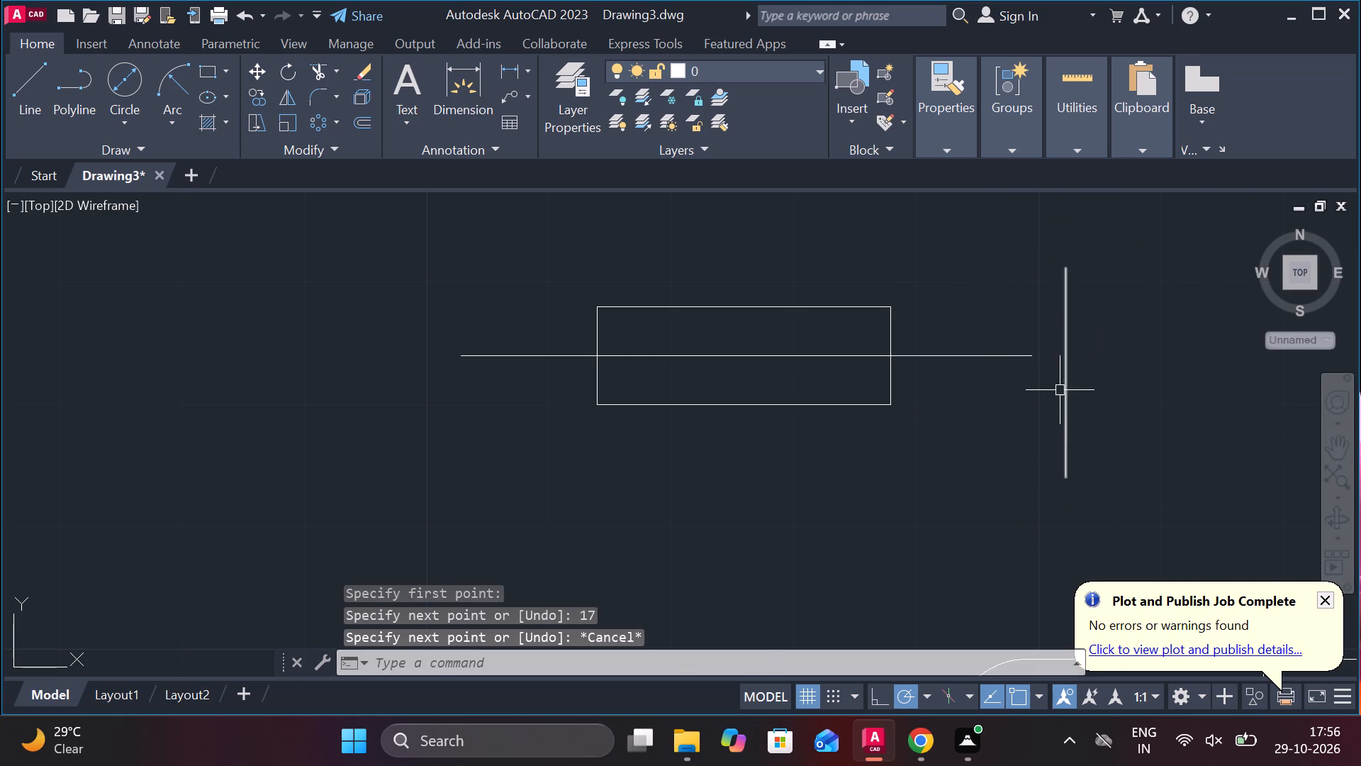
# Move the 17-unit vertical line by its midpoint onto the midpoint of the rectangle's east edge.
pyautogui.click(1059, 391)
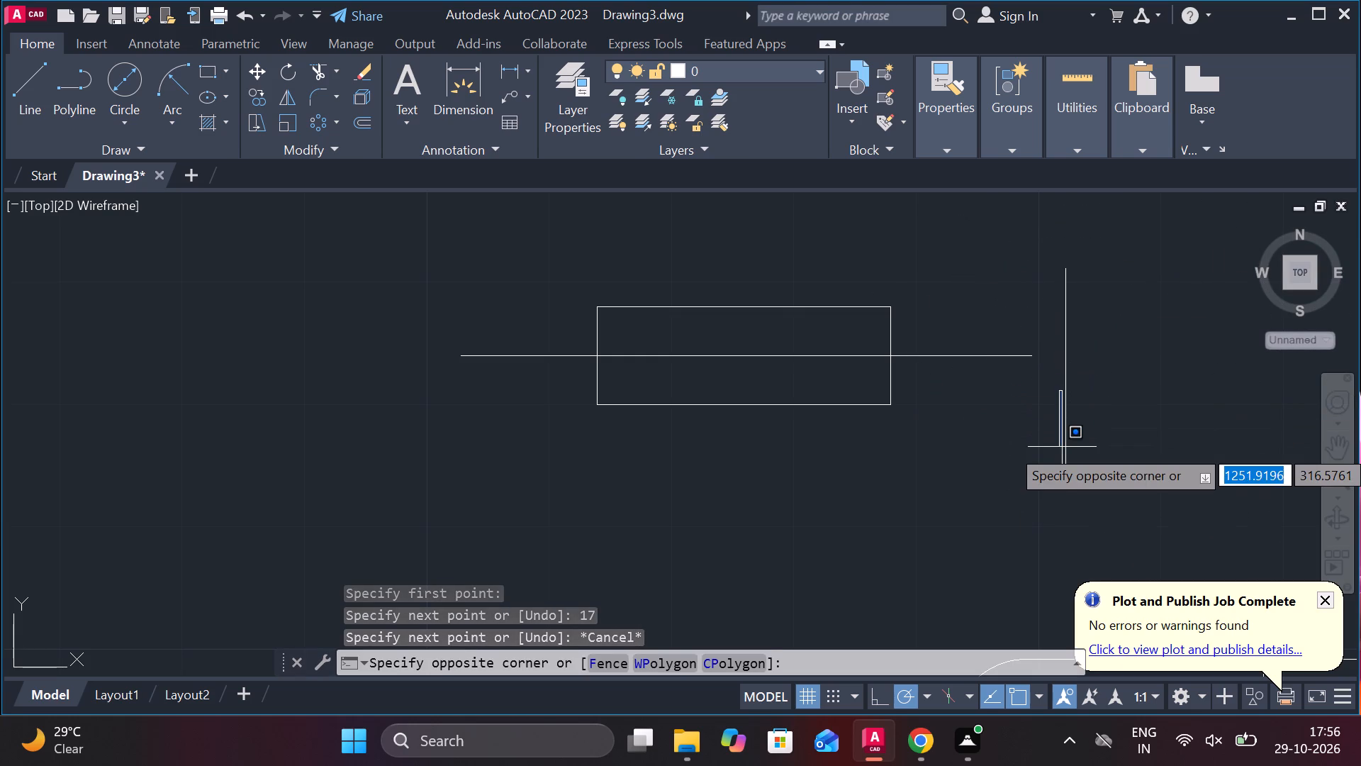
pyautogui.press('Escape')
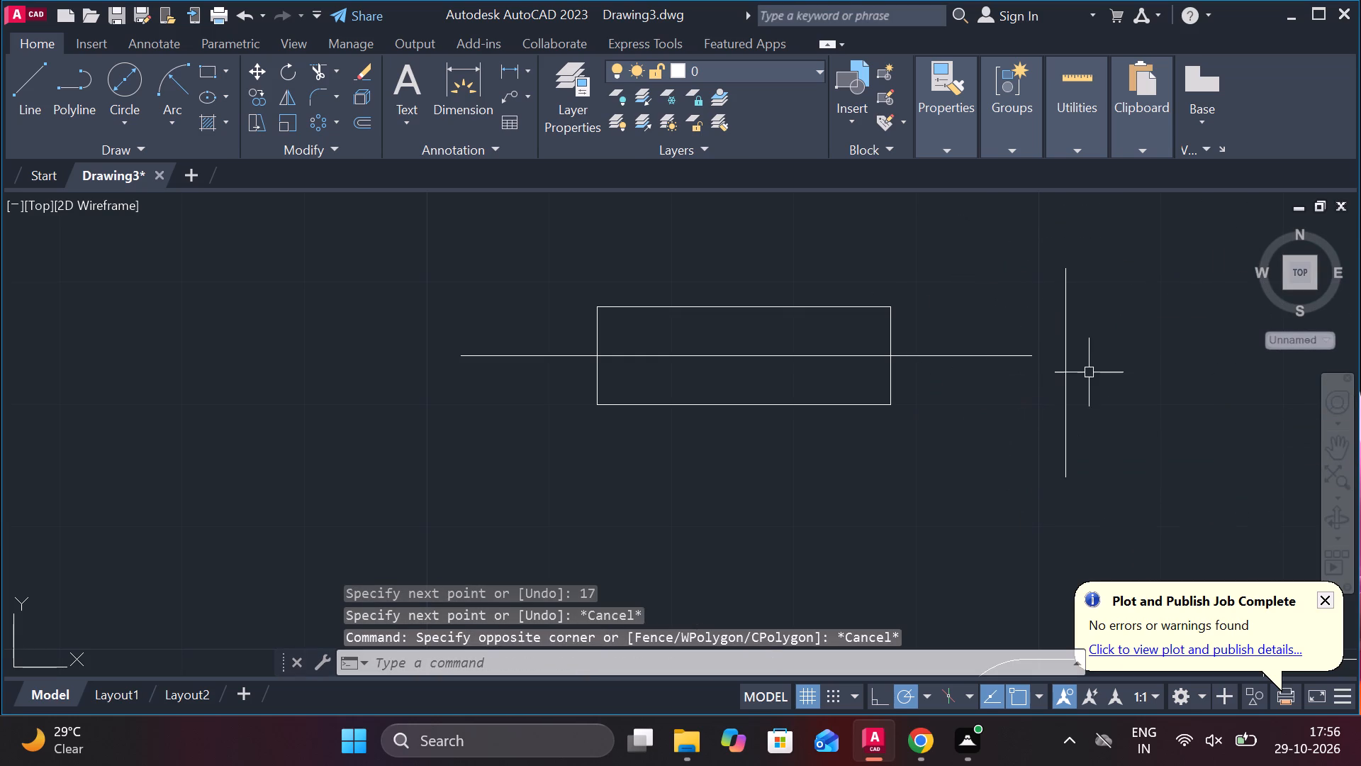
pyautogui.click(1070, 377)
pyautogui.click(1067, 374)
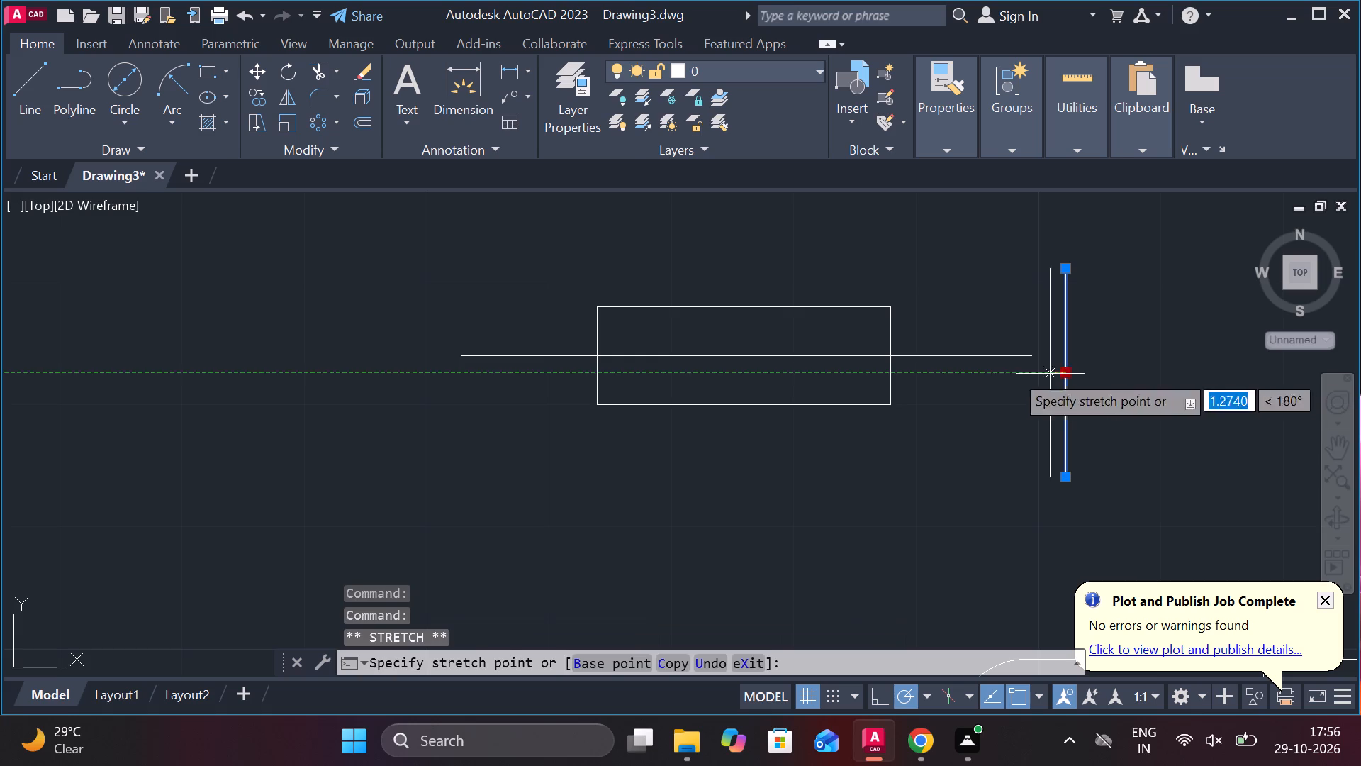
pyautogui.click(893, 357)
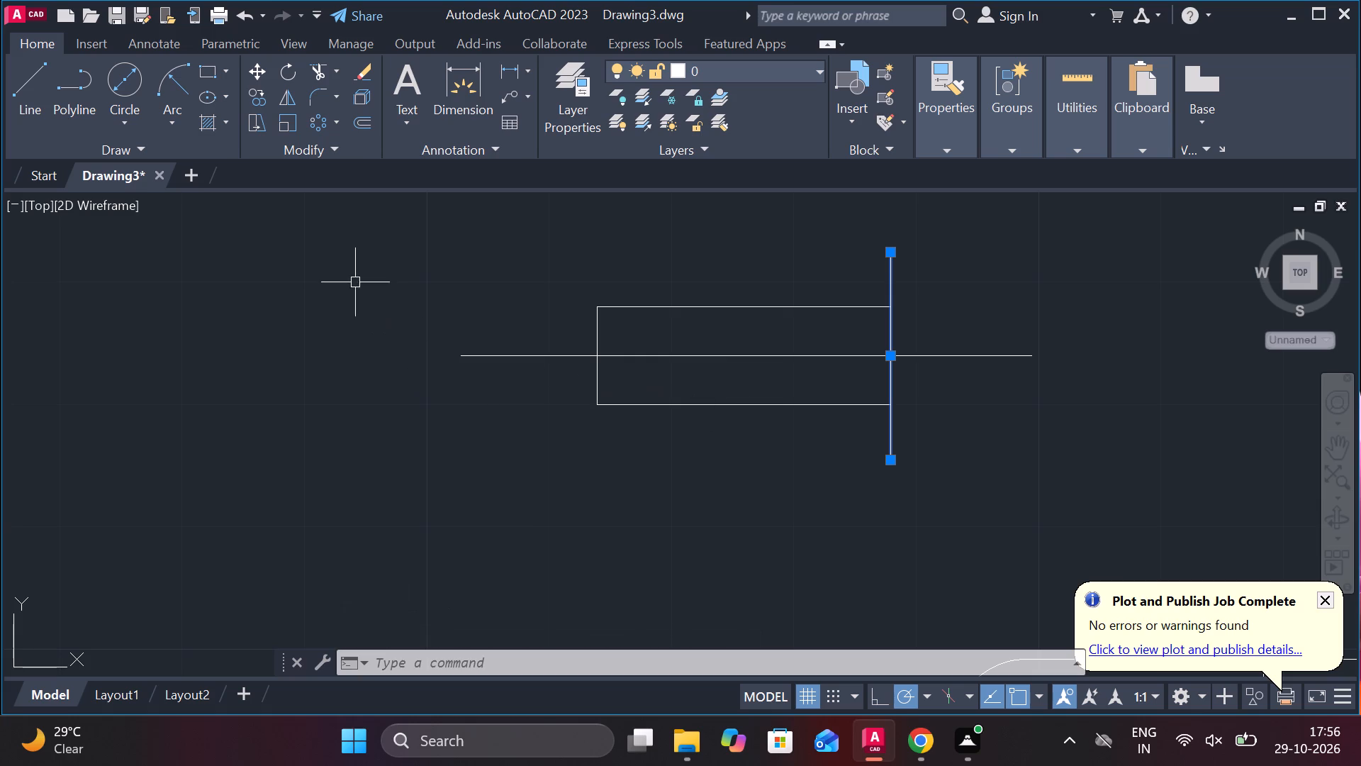
# Draw a separate vertical line 33 units long east of the rectangle and its centre line.
pyautogui.scroll(-2, 629, 322)
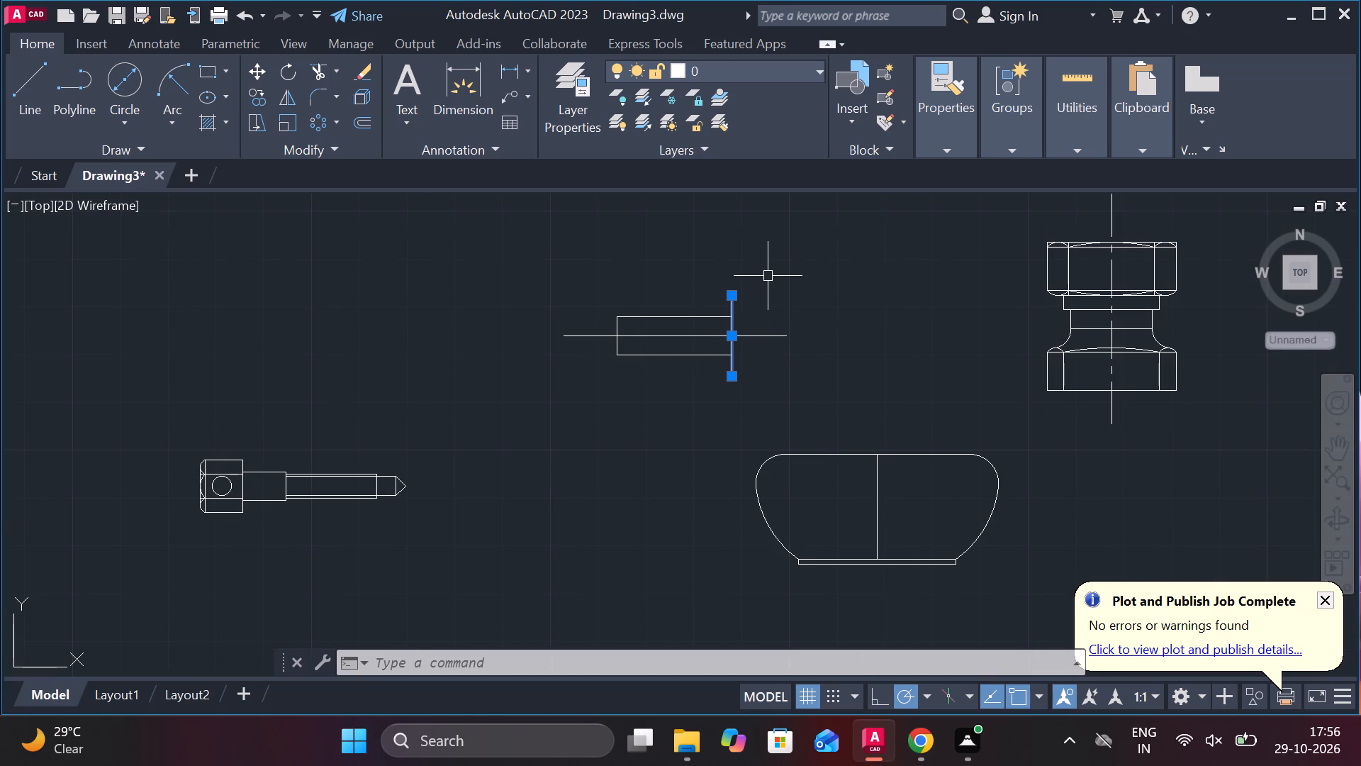
pyautogui.scroll(1, 768, 276)
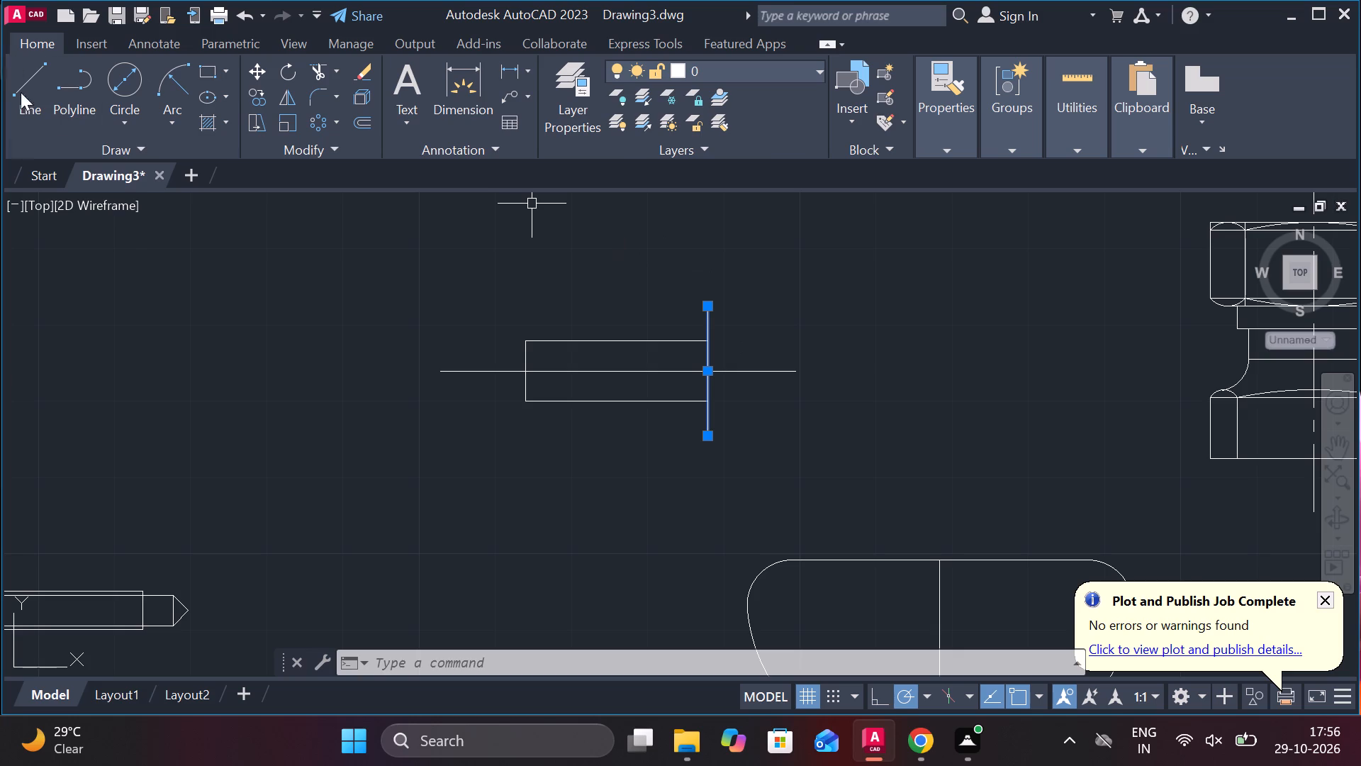
pyautogui.doubleClick(315, 91)
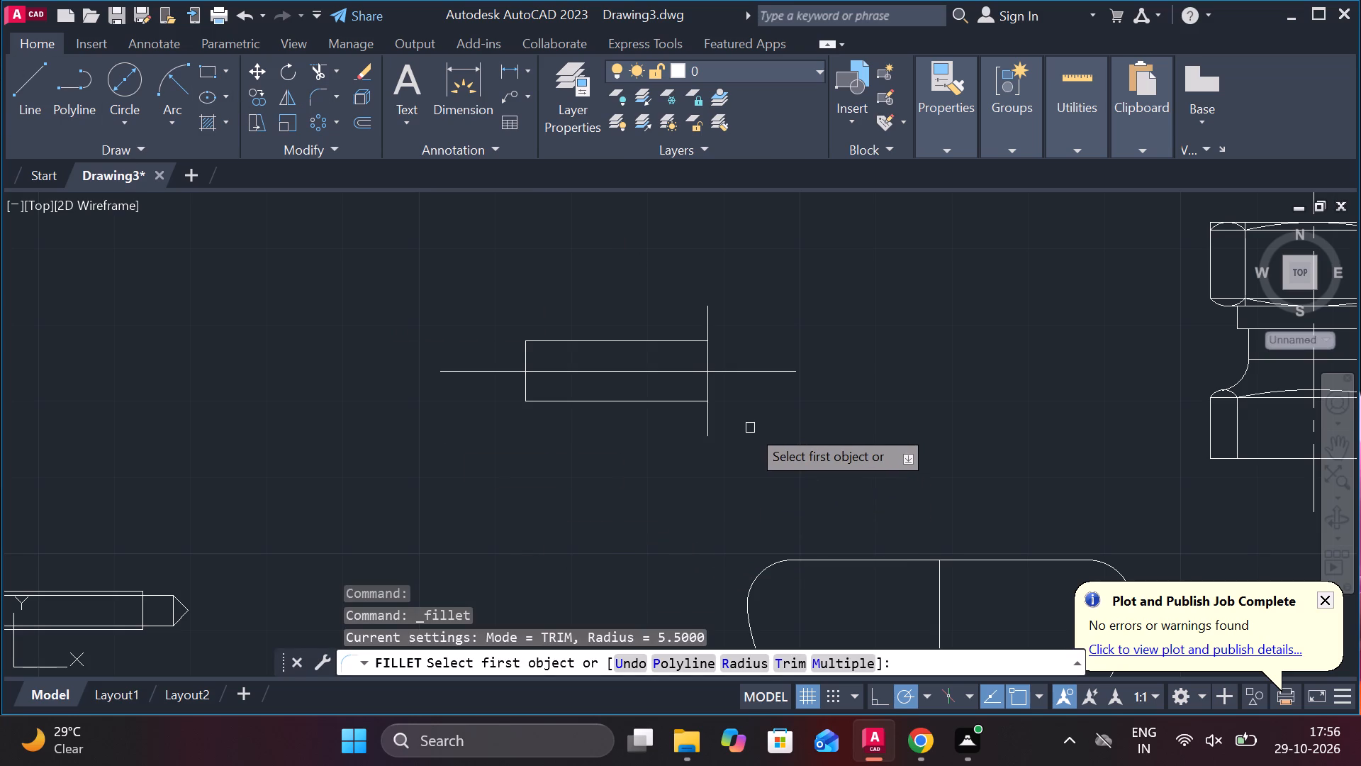
pyautogui.press('Escape')
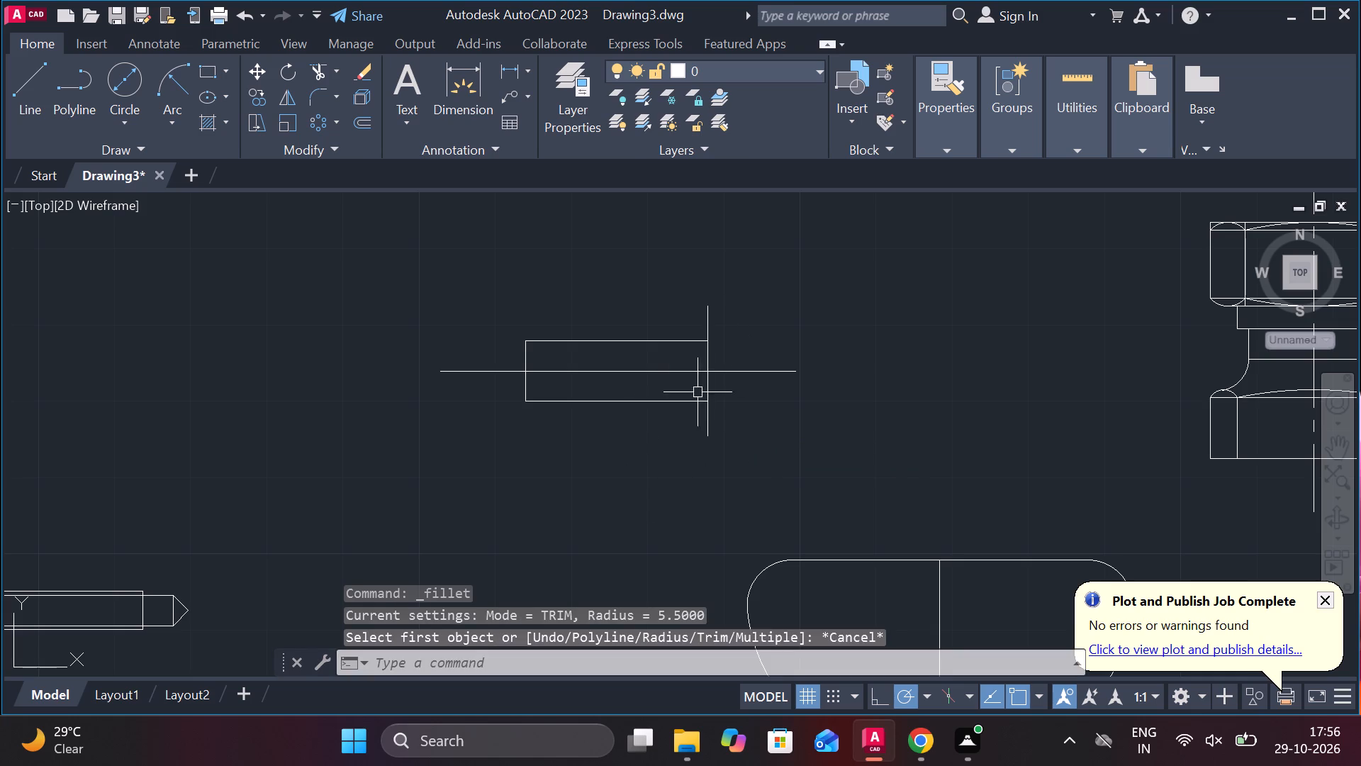
pyautogui.doubleClick(34, 89)
pyautogui.click(871, 294)
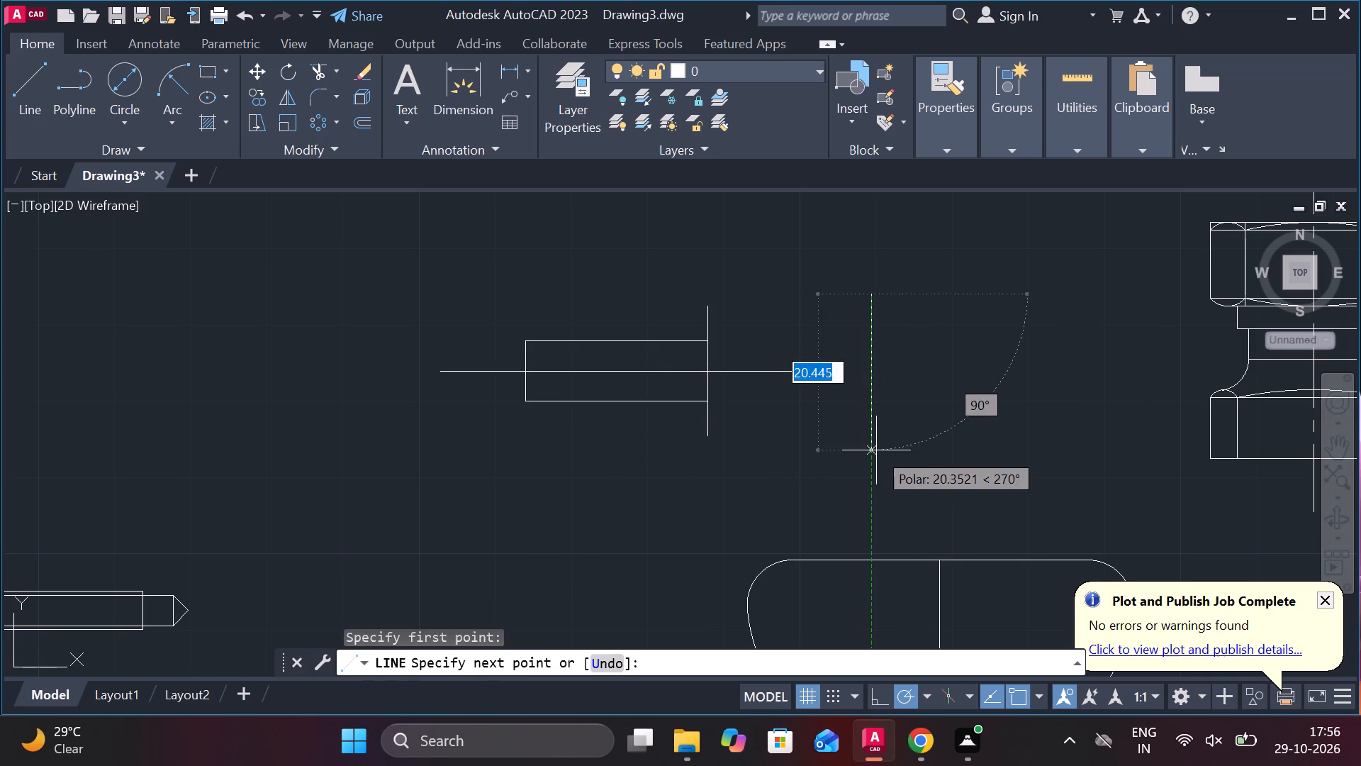
pyautogui.write('33')
pyautogui.press('Return')
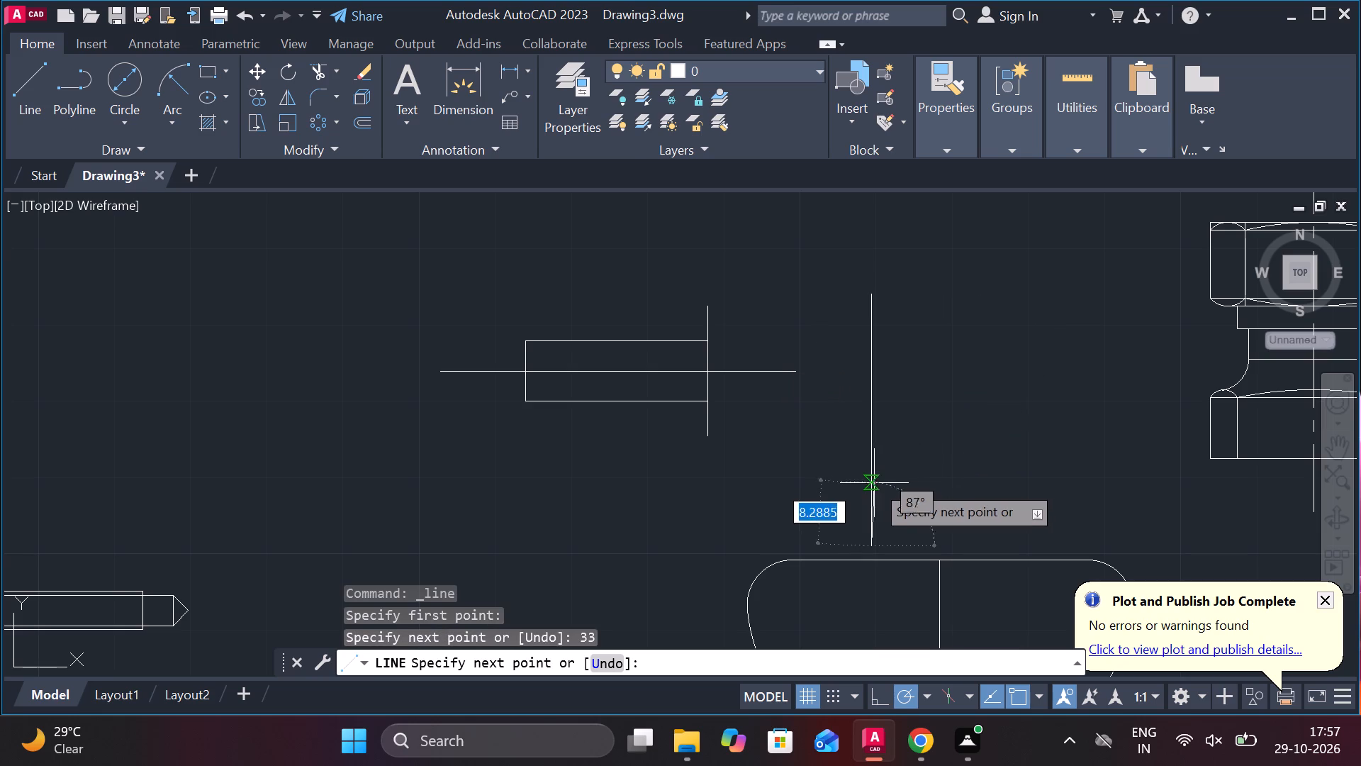
pyautogui.press('Escape')
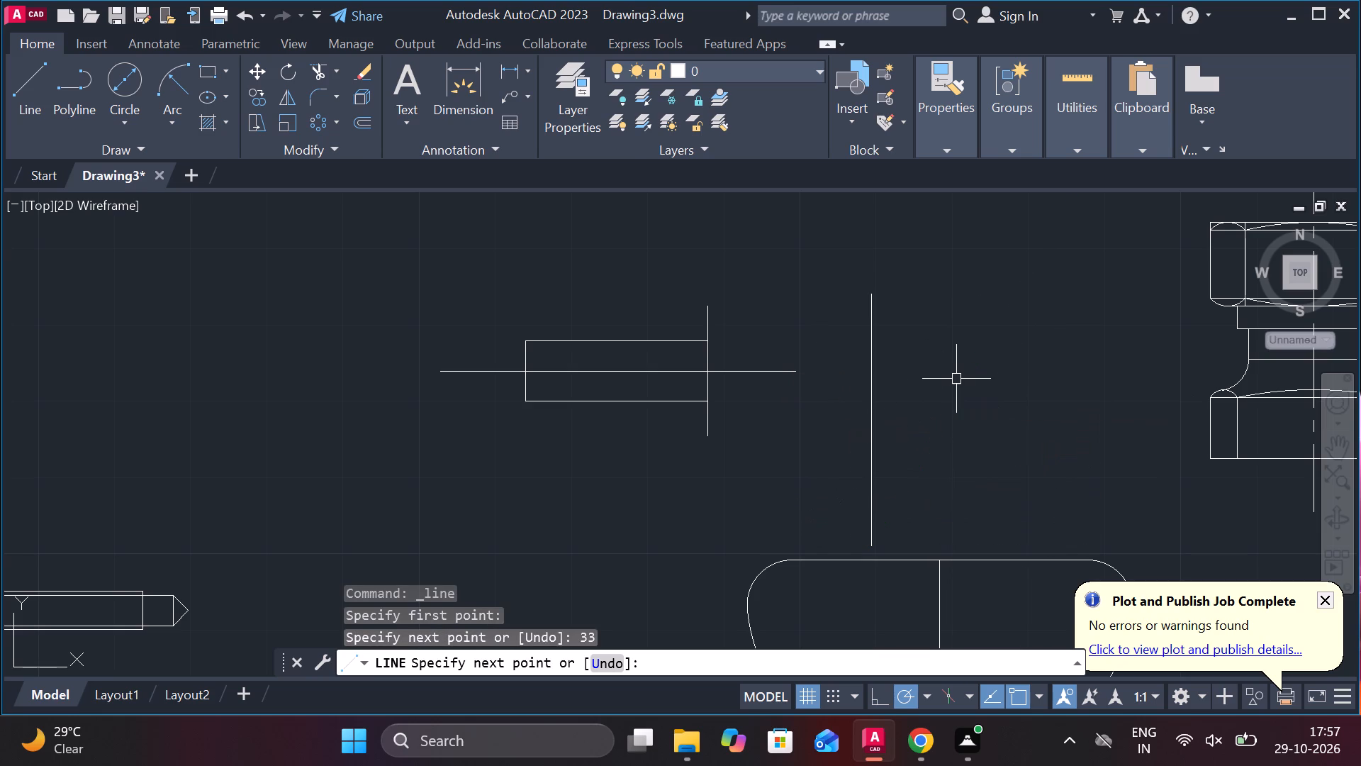
# Position the 33-unit vertical line with its midpoint on the centre line, 4 units east of the rectangle's east edge.
pyautogui.click(872, 407)
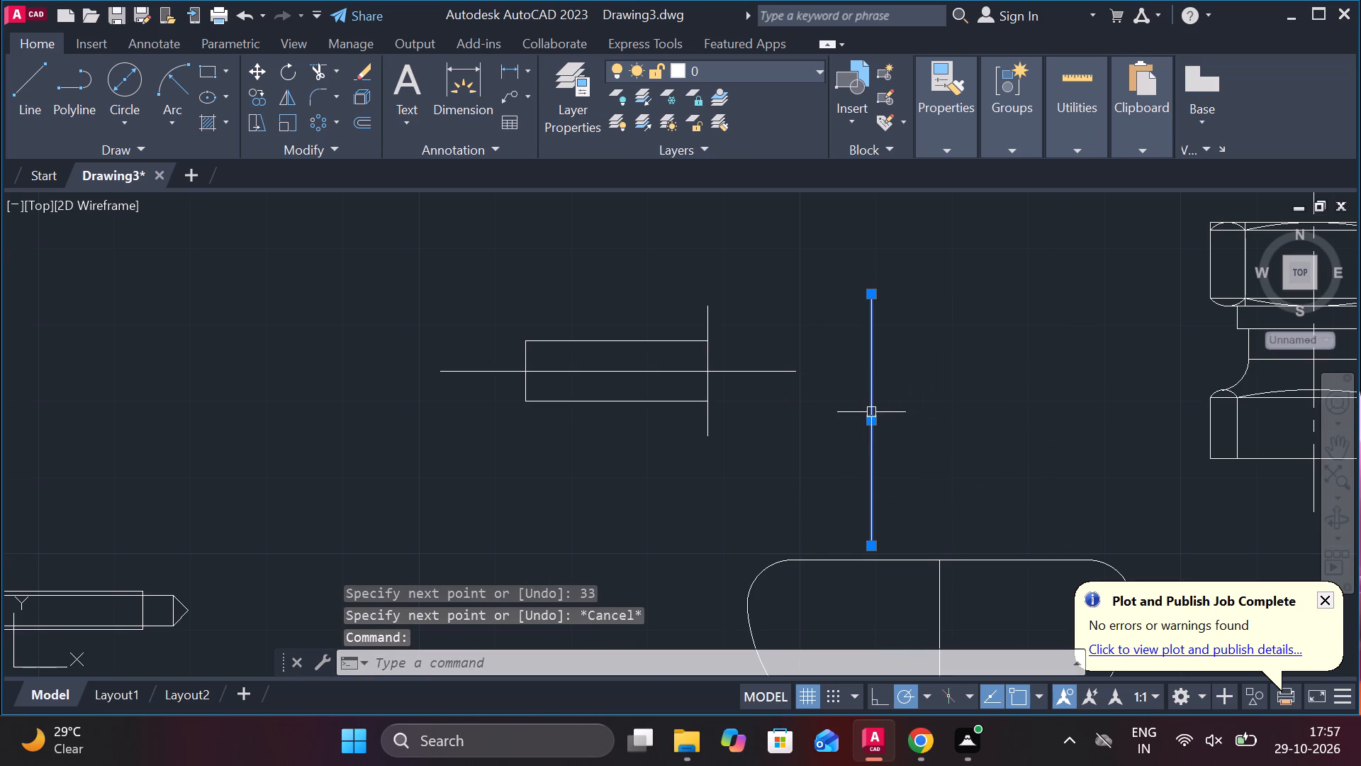
pyautogui.click(871, 421)
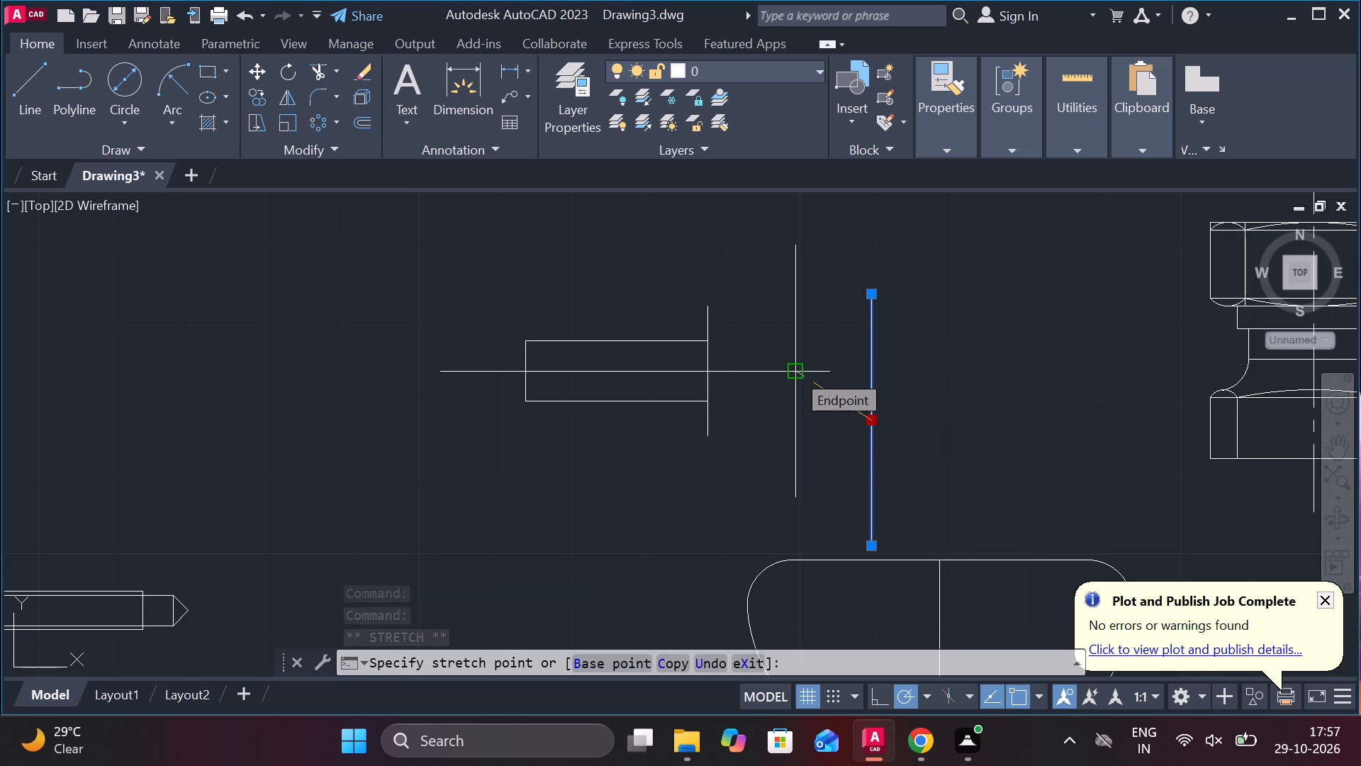
pyautogui.click(712, 374)
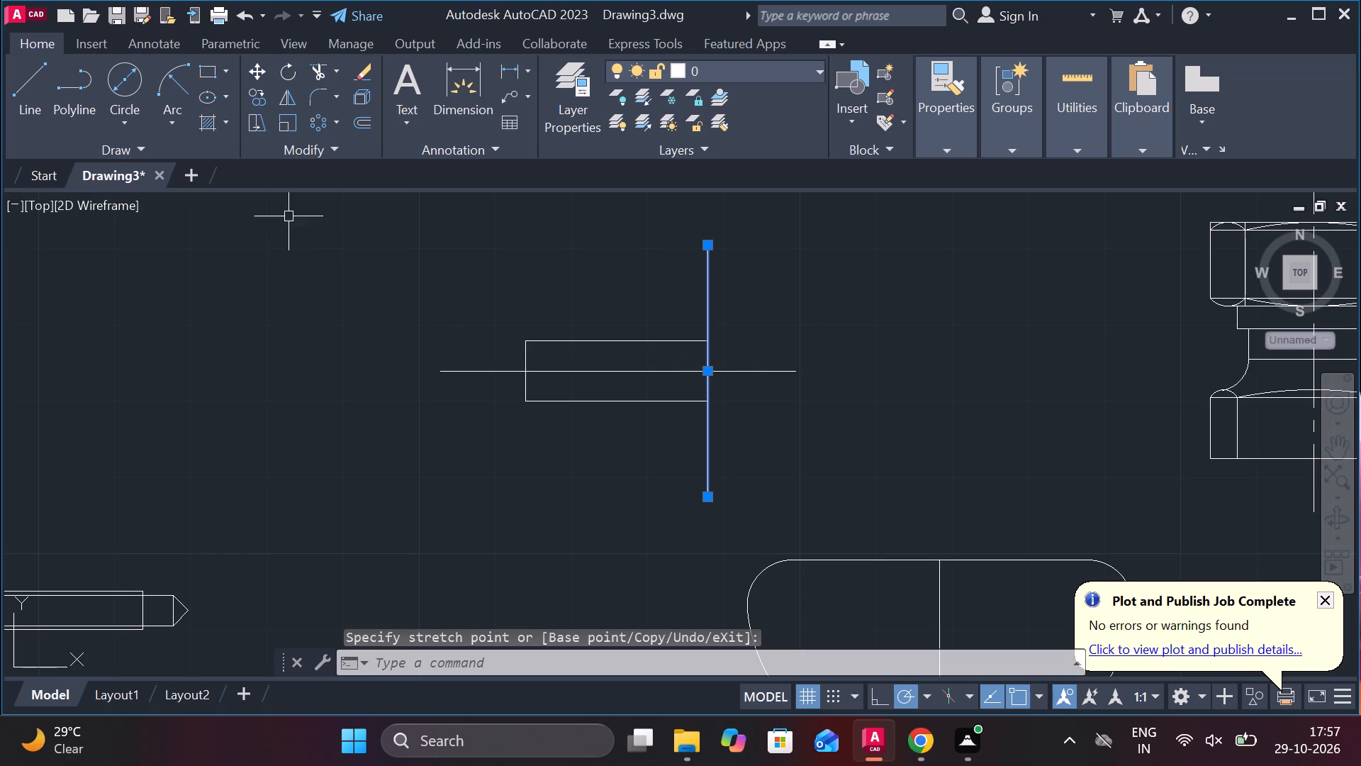
pyautogui.click(257, 72)
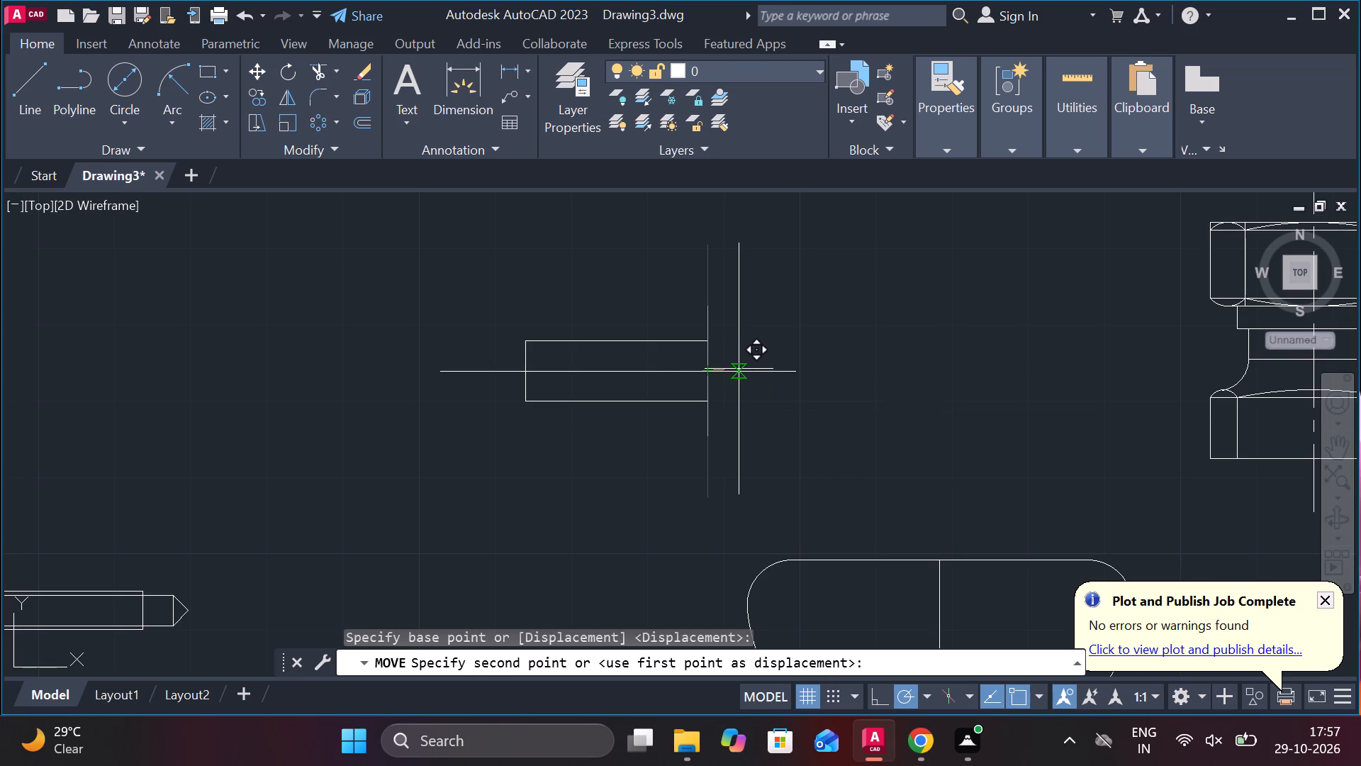
pyautogui.press('4')
pyautogui.press('Return')
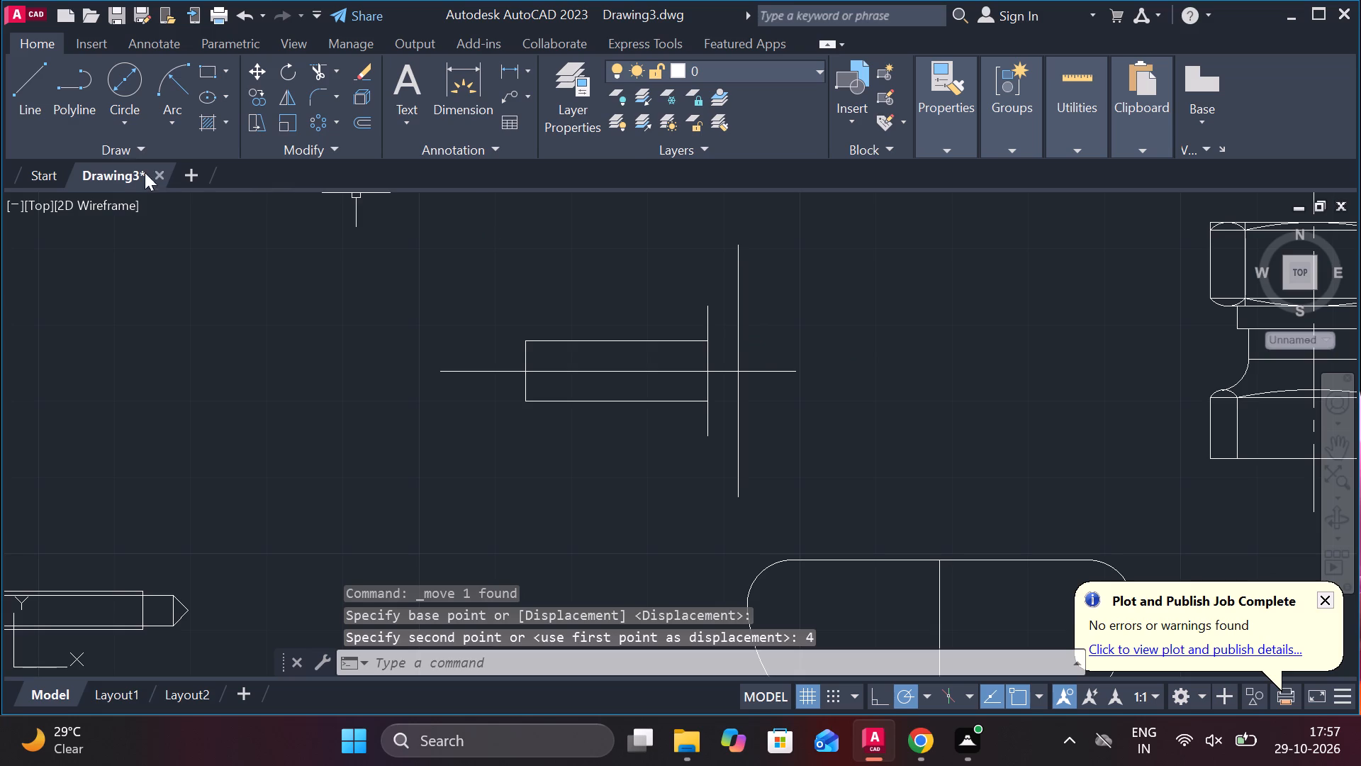
# Set the fillet radius to 7 units.
pyautogui.click(313, 96)
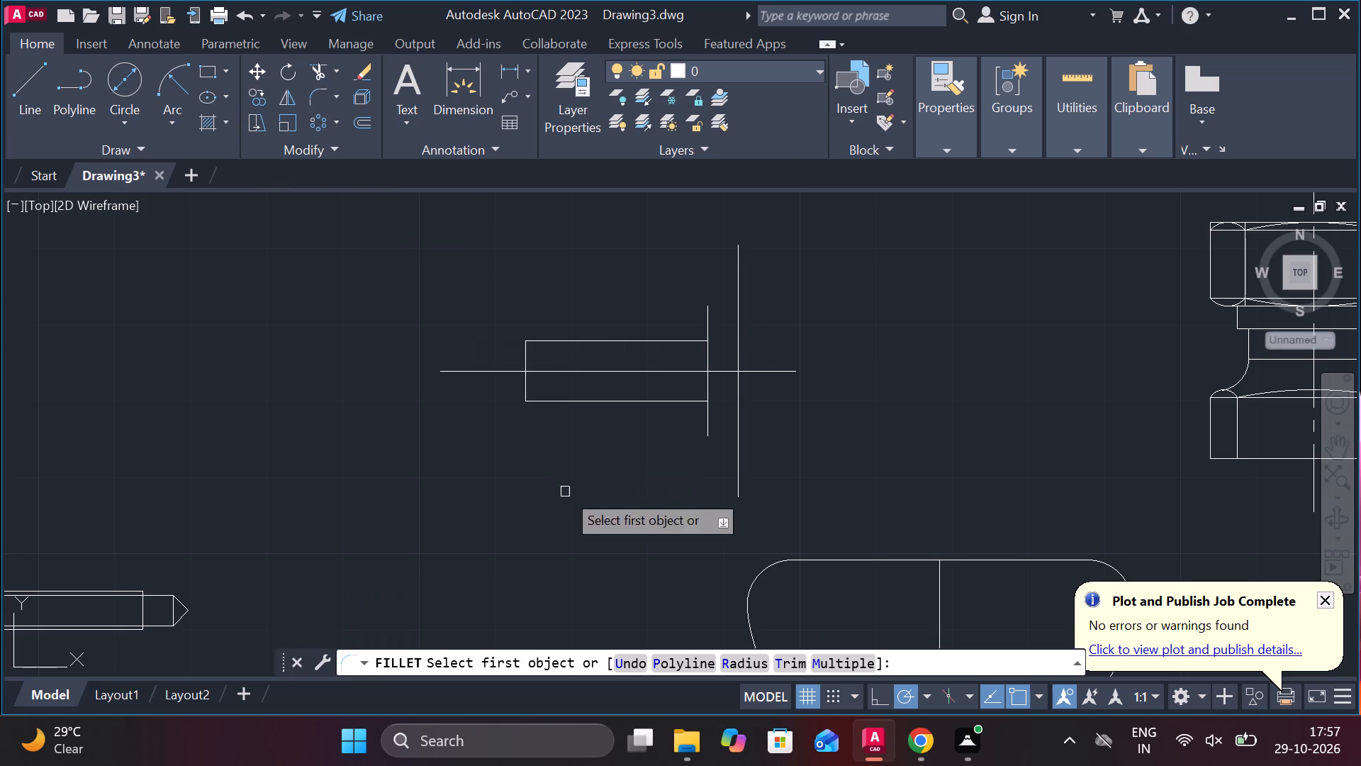
pyautogui.click(739, 657)
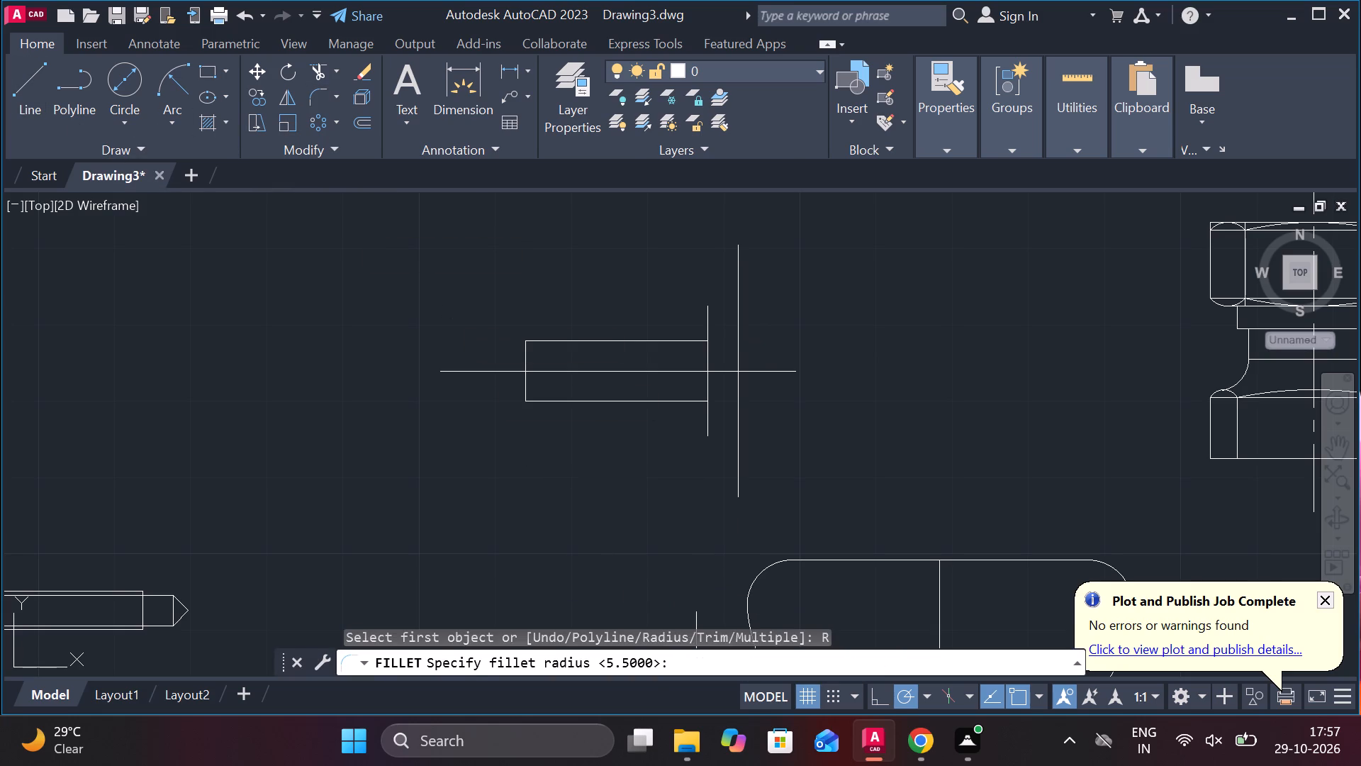
pyautogui.press('7')
pyautogui.press('Return')
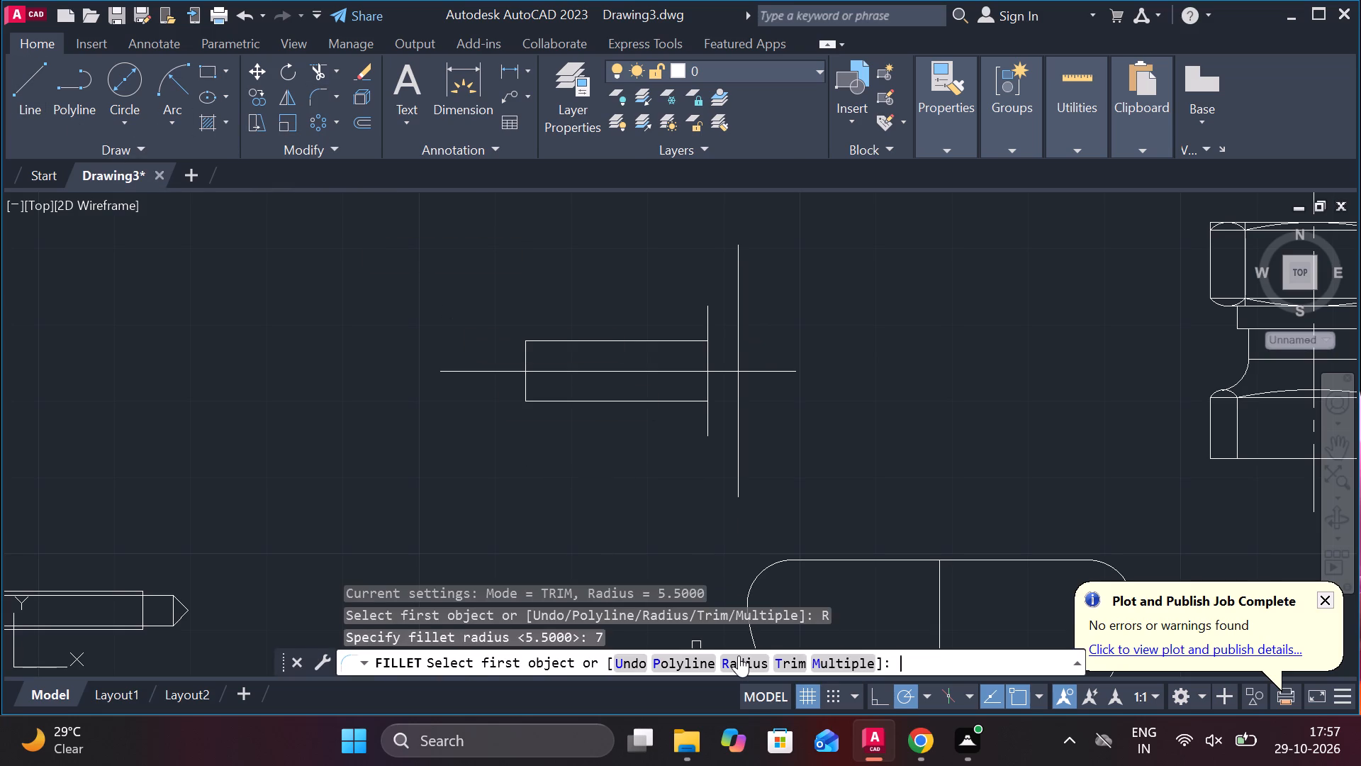
pyautogui.click(710, 308)
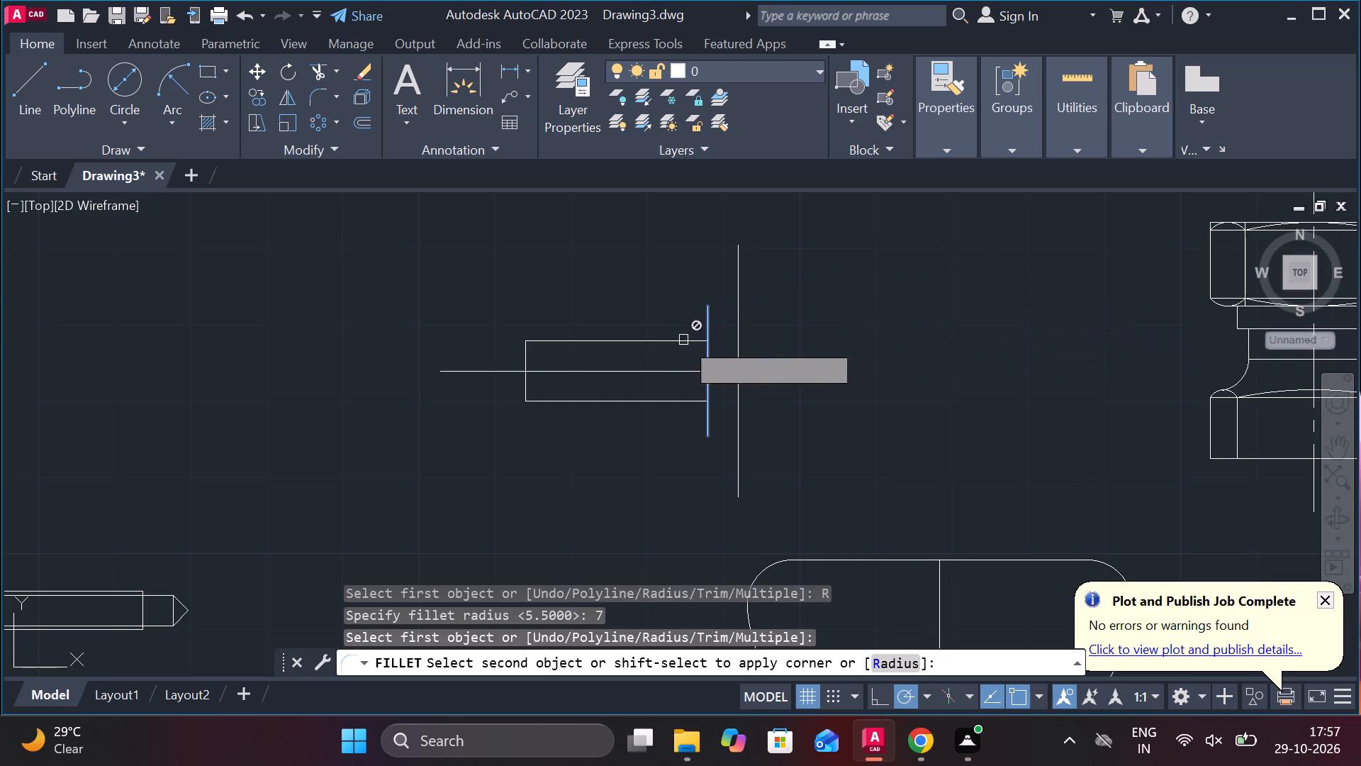
pyautogui.press('Escape')
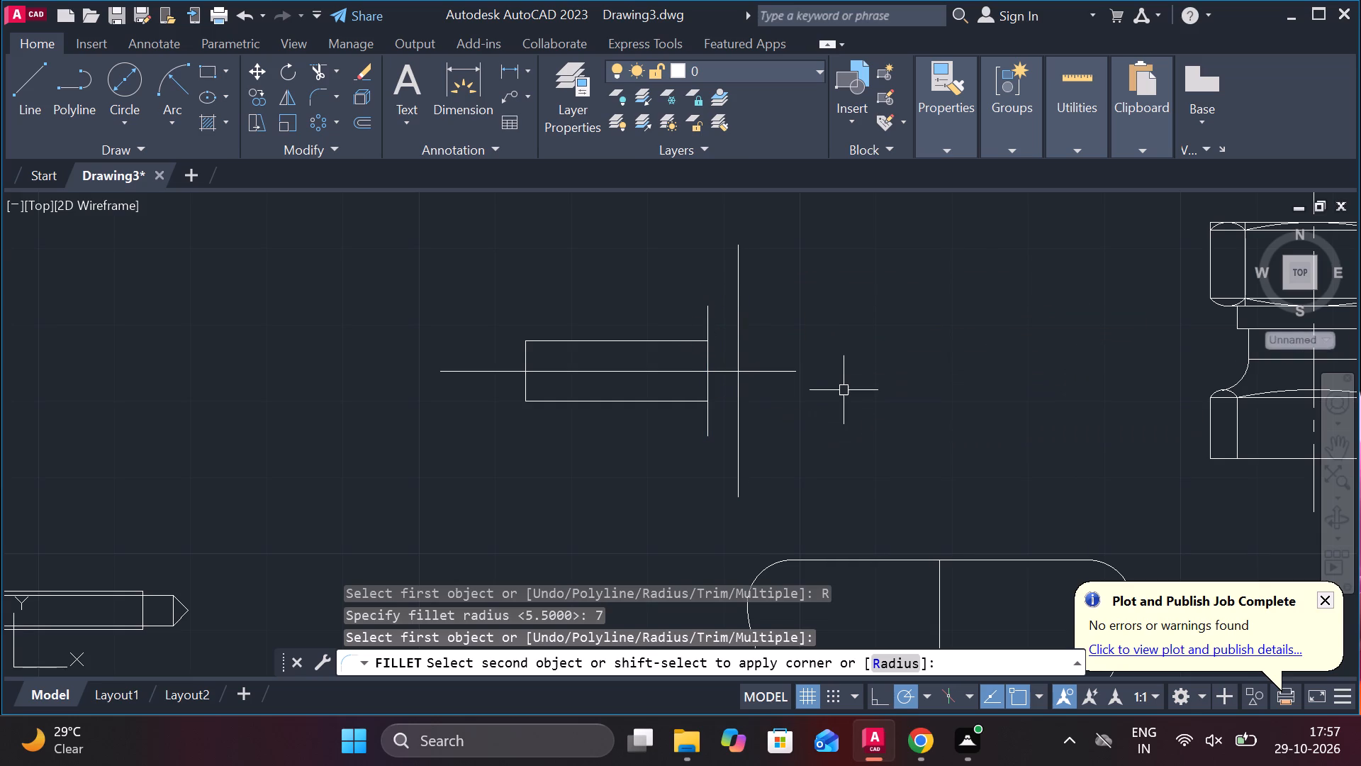
# Draw three lines east of the 17-unit vertical line, joining its top and bottom ends into a closed box across the 33-unit line.
pyautogui.click(33, 75)
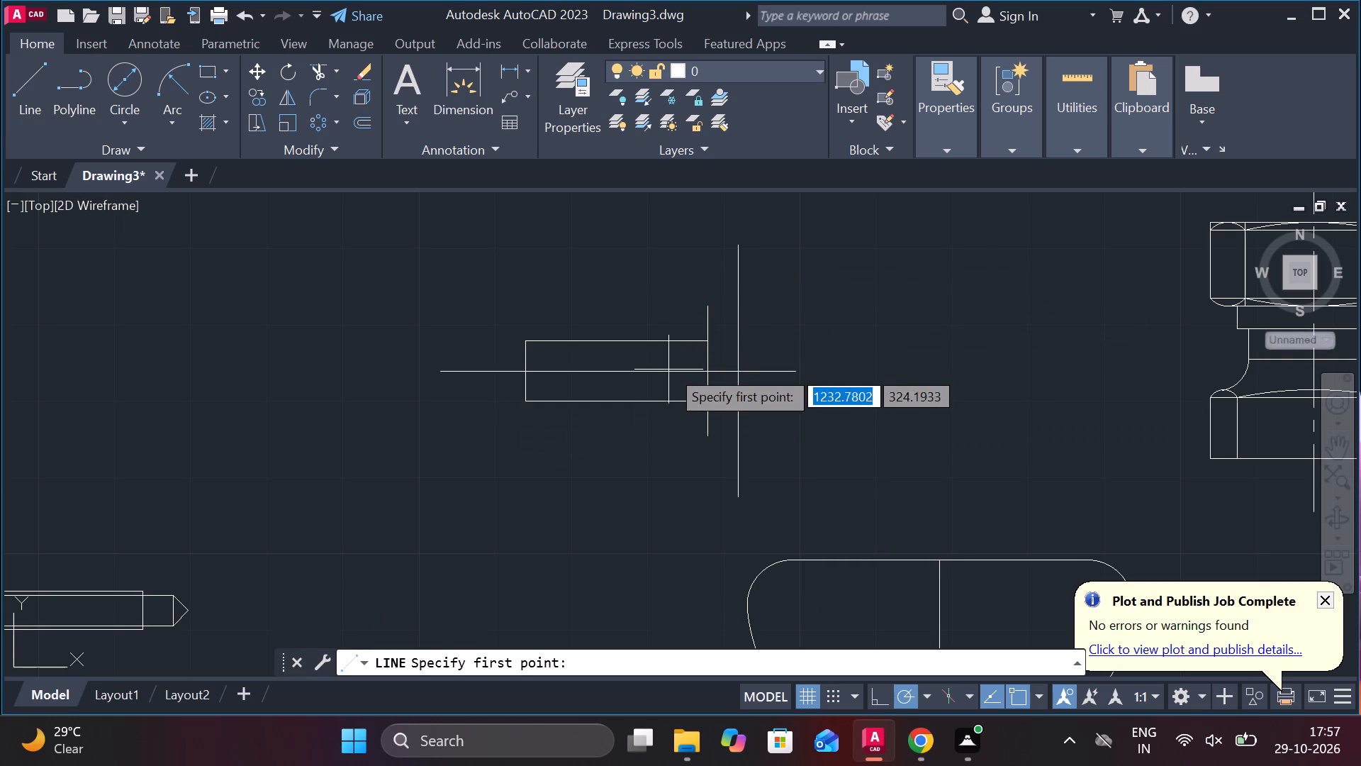
pyautogui.click(708, 309)
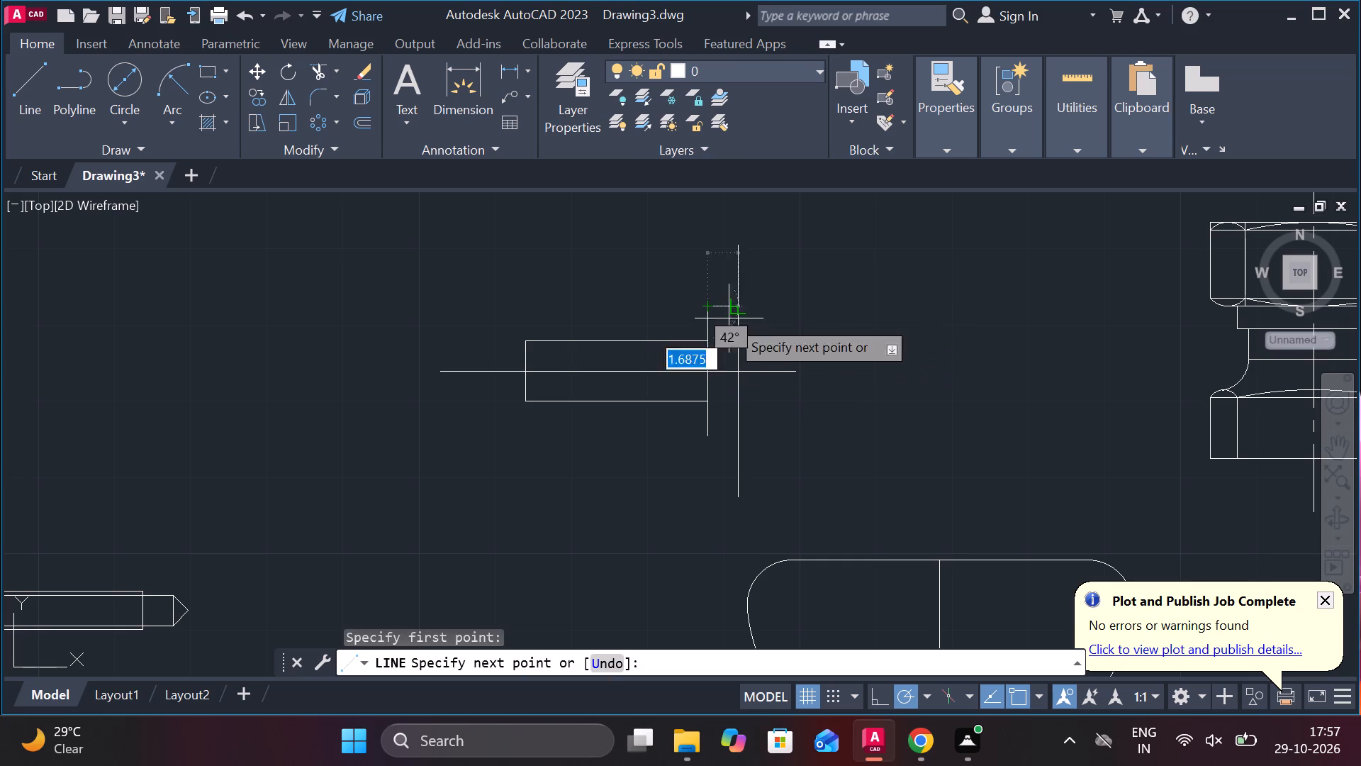
pyautogui.click(846, 298)
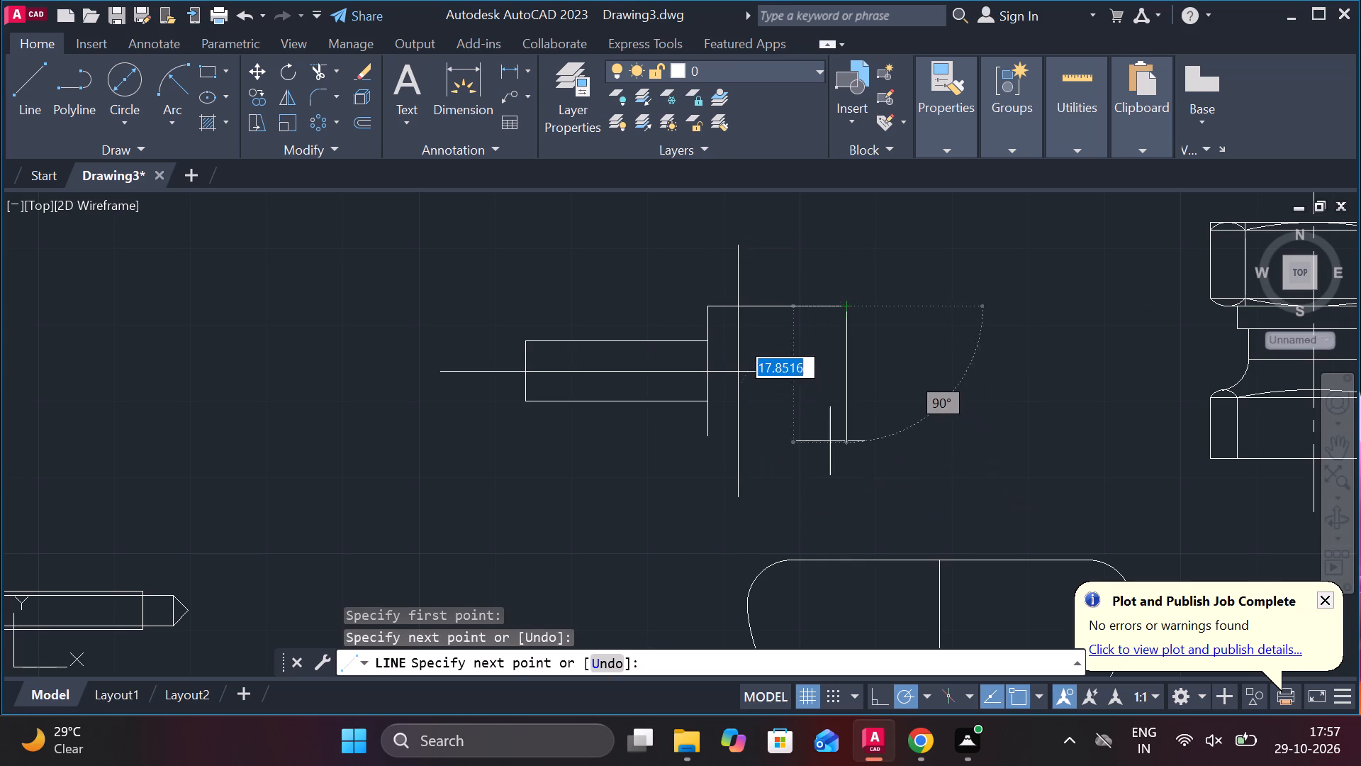
pyautogui.click(844, 430)
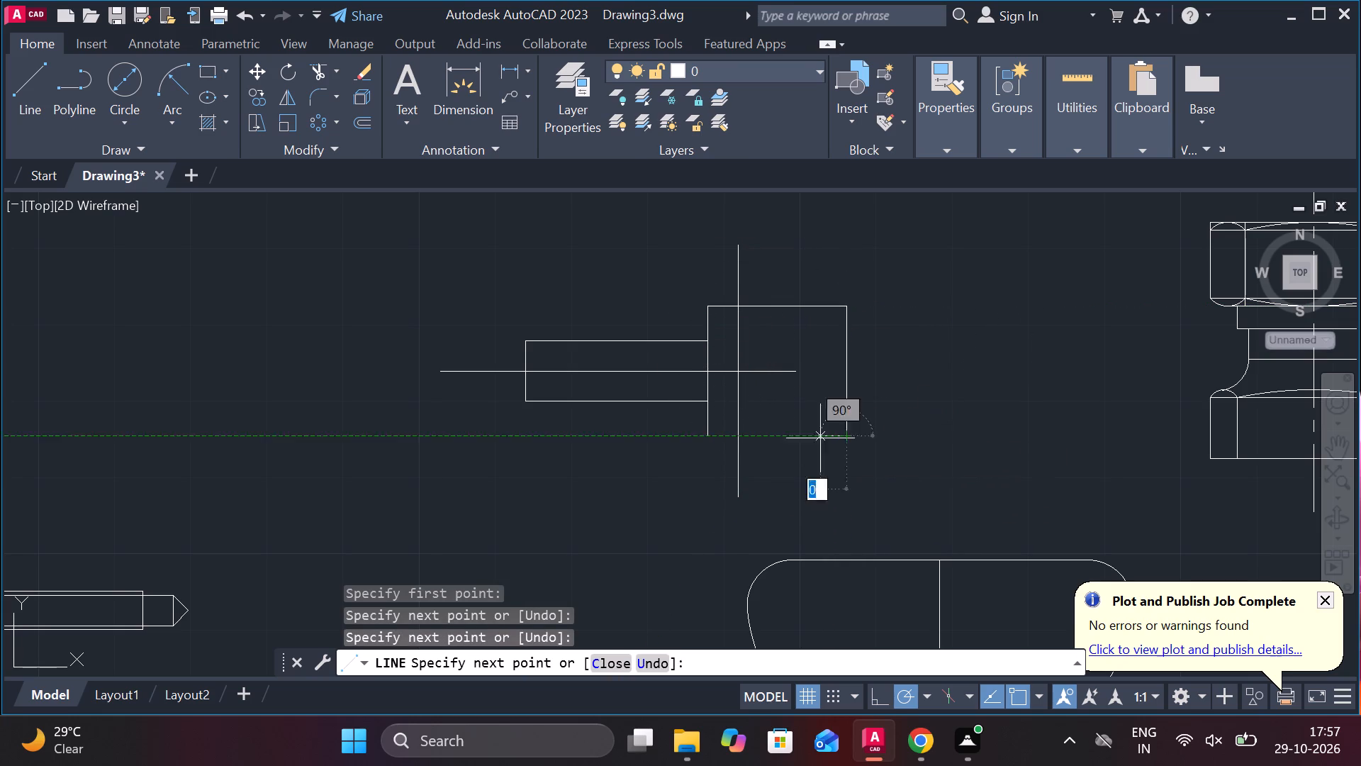
pyautogui.click(704, 434)
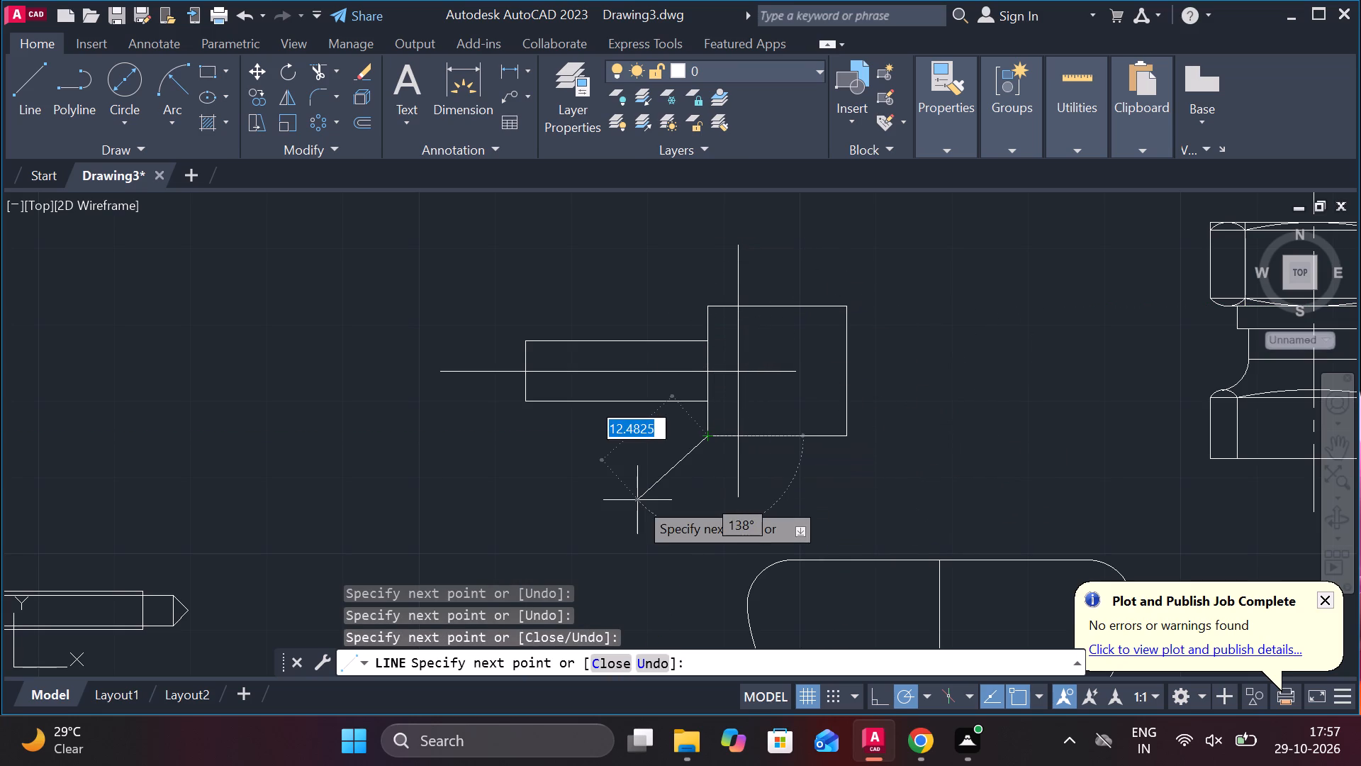
# Trim away the box's top, east and bottom lines beyond the 33-unit vertical line, leaving the narrow collar west of it.
pyautogui.press('Escape')
pyautogui.press('Escape')
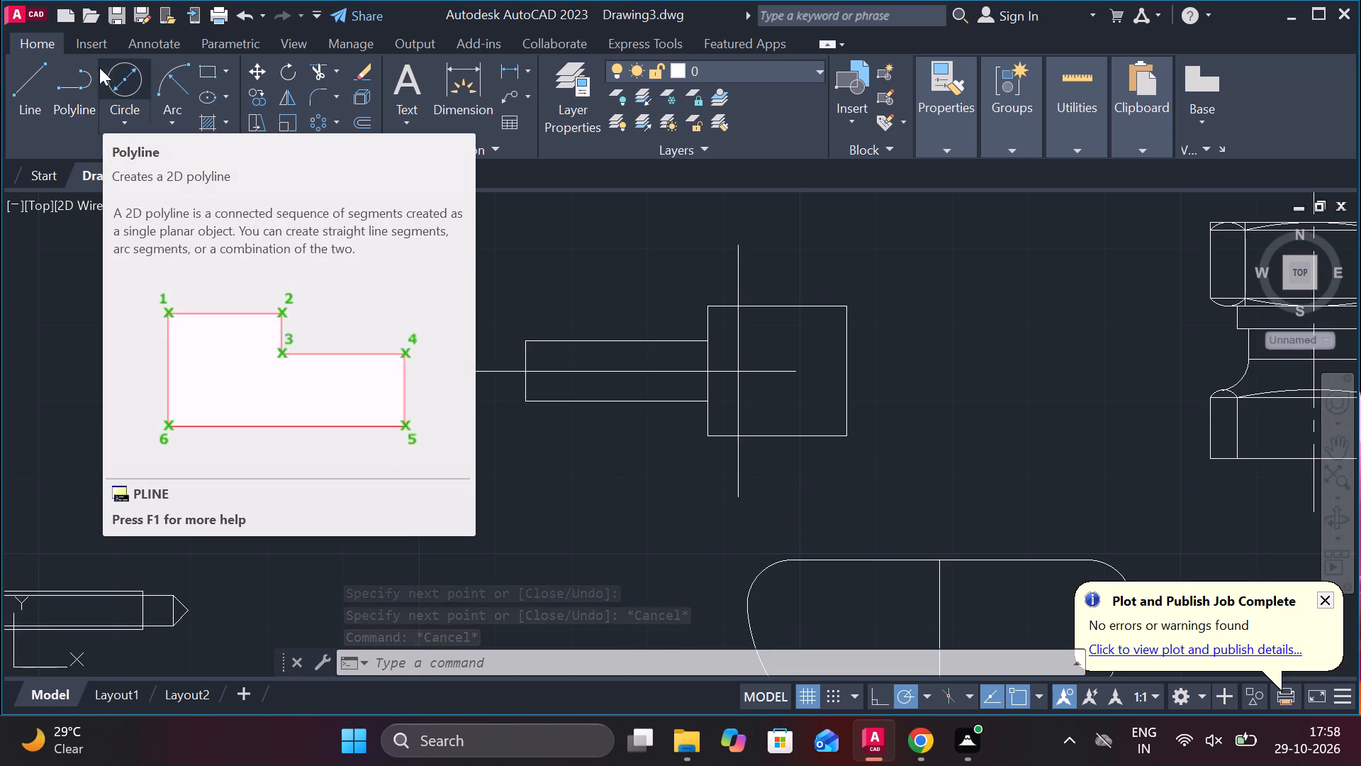
pyautogui.click(313, 69)
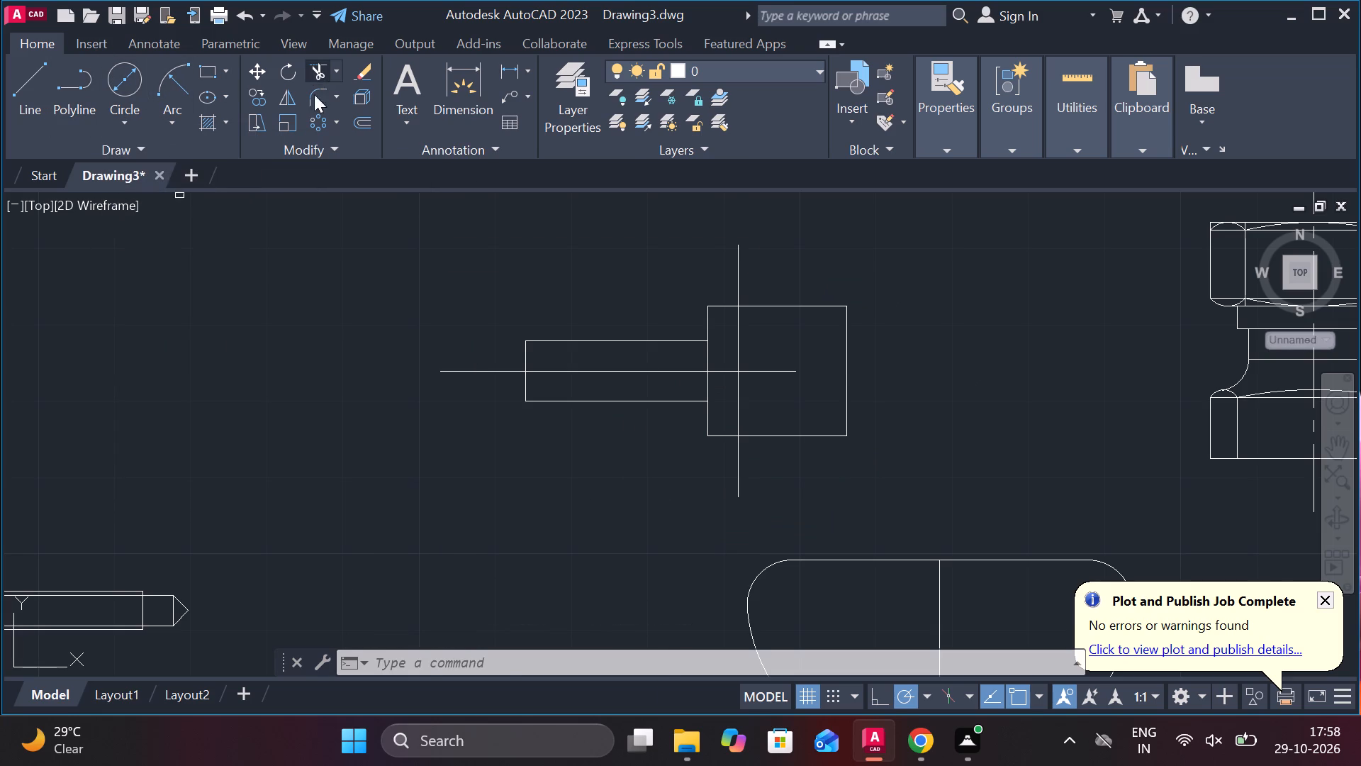
pyautogui.click(817, 309)
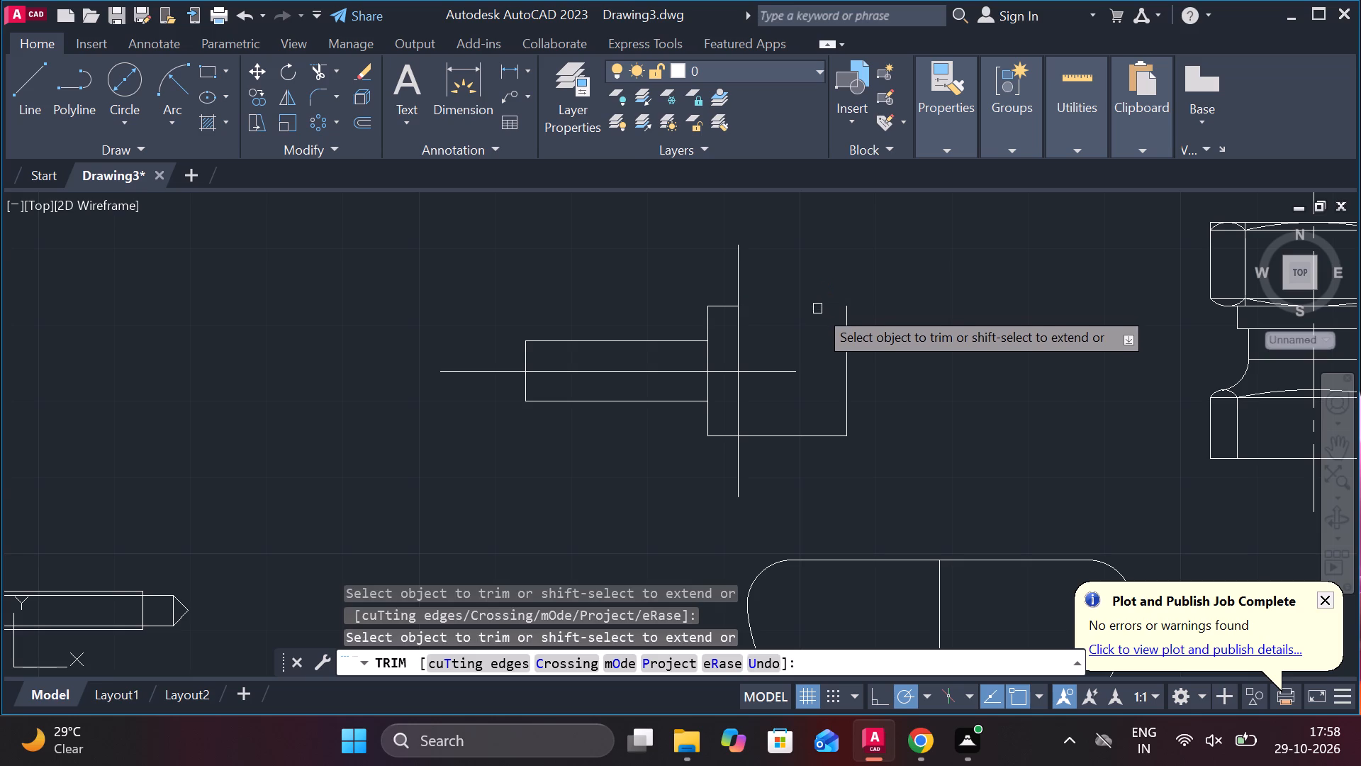
pyautogui.click(844, 350)
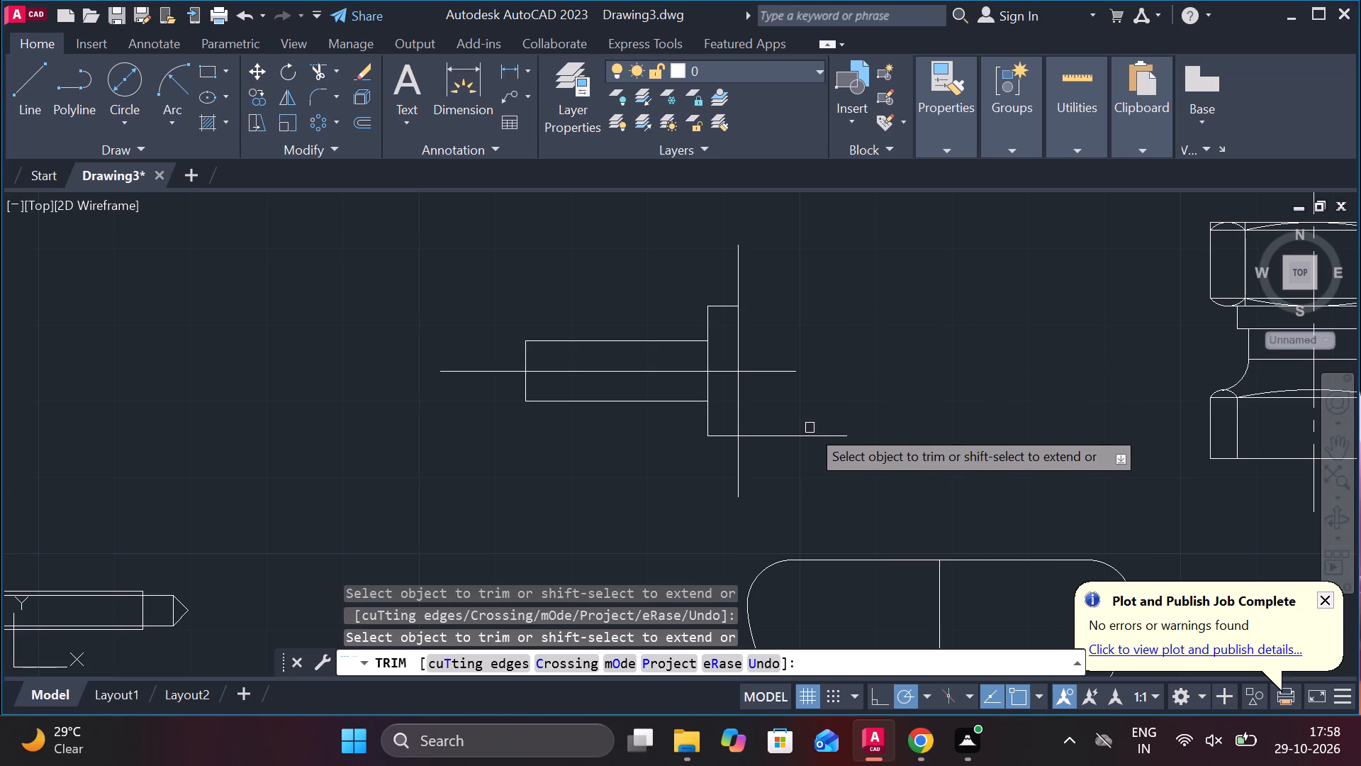
pyautogui.click(809, 433)
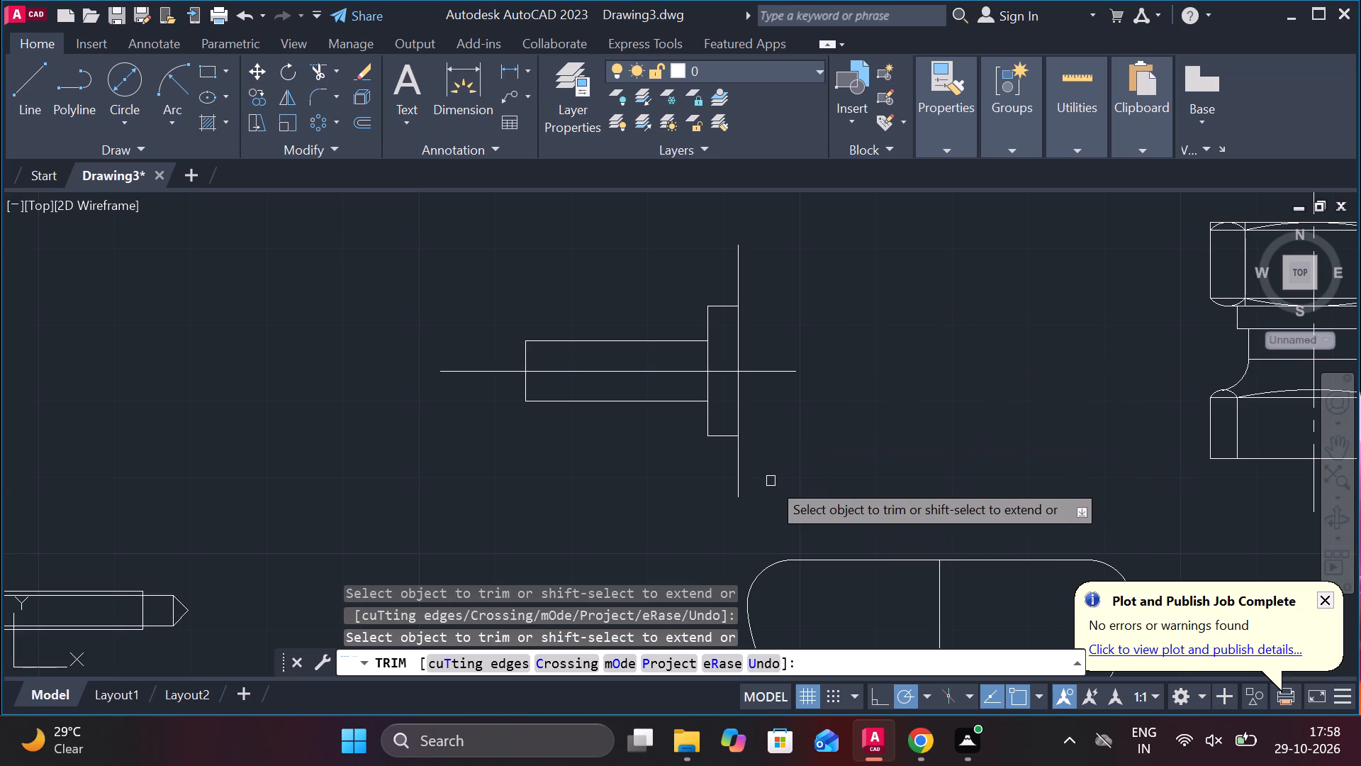
pyautogui.press('Escape')
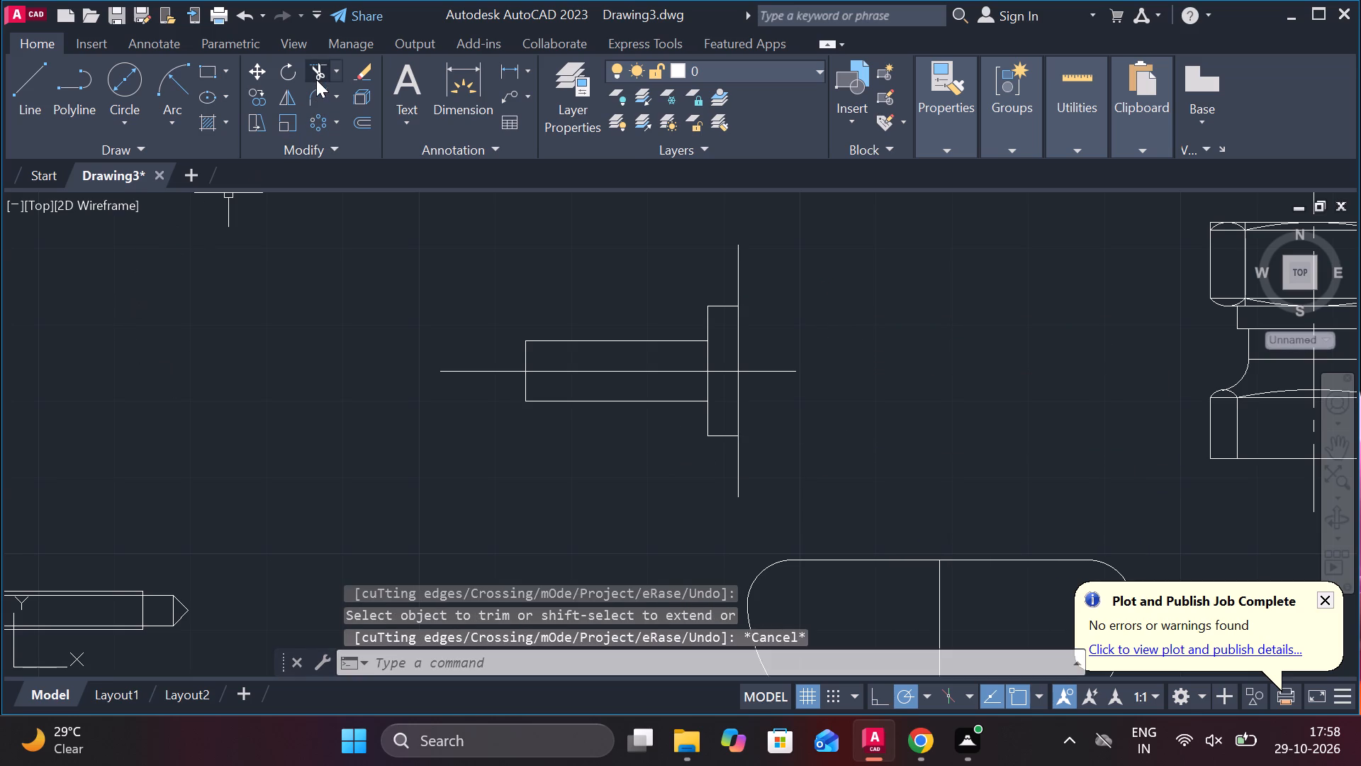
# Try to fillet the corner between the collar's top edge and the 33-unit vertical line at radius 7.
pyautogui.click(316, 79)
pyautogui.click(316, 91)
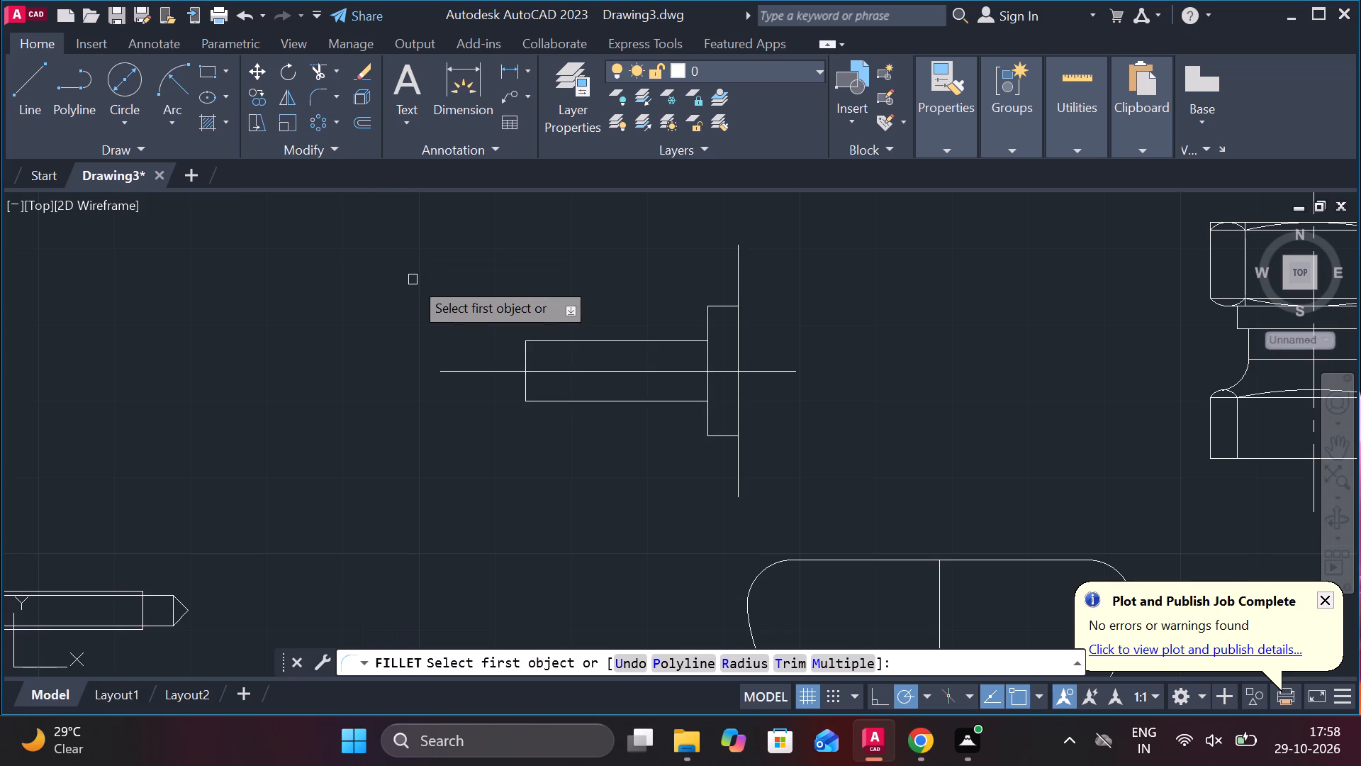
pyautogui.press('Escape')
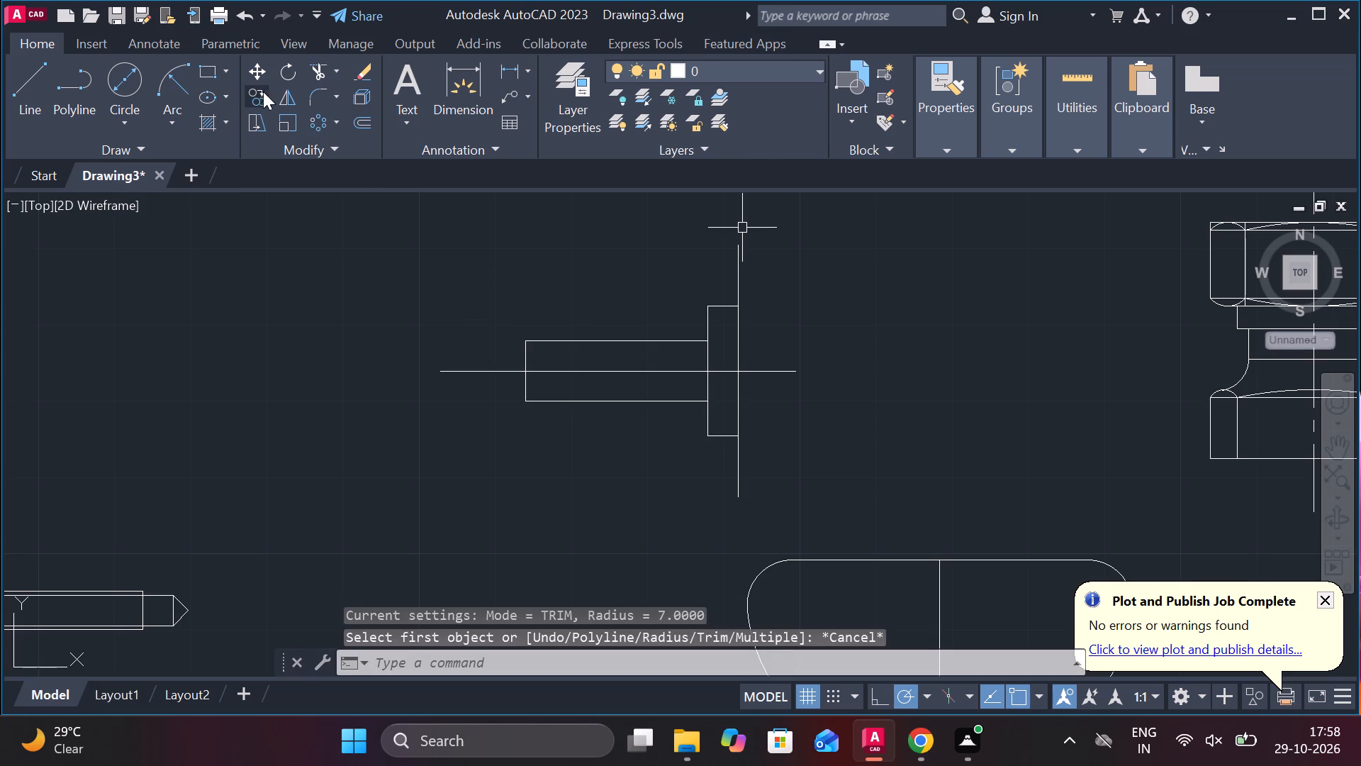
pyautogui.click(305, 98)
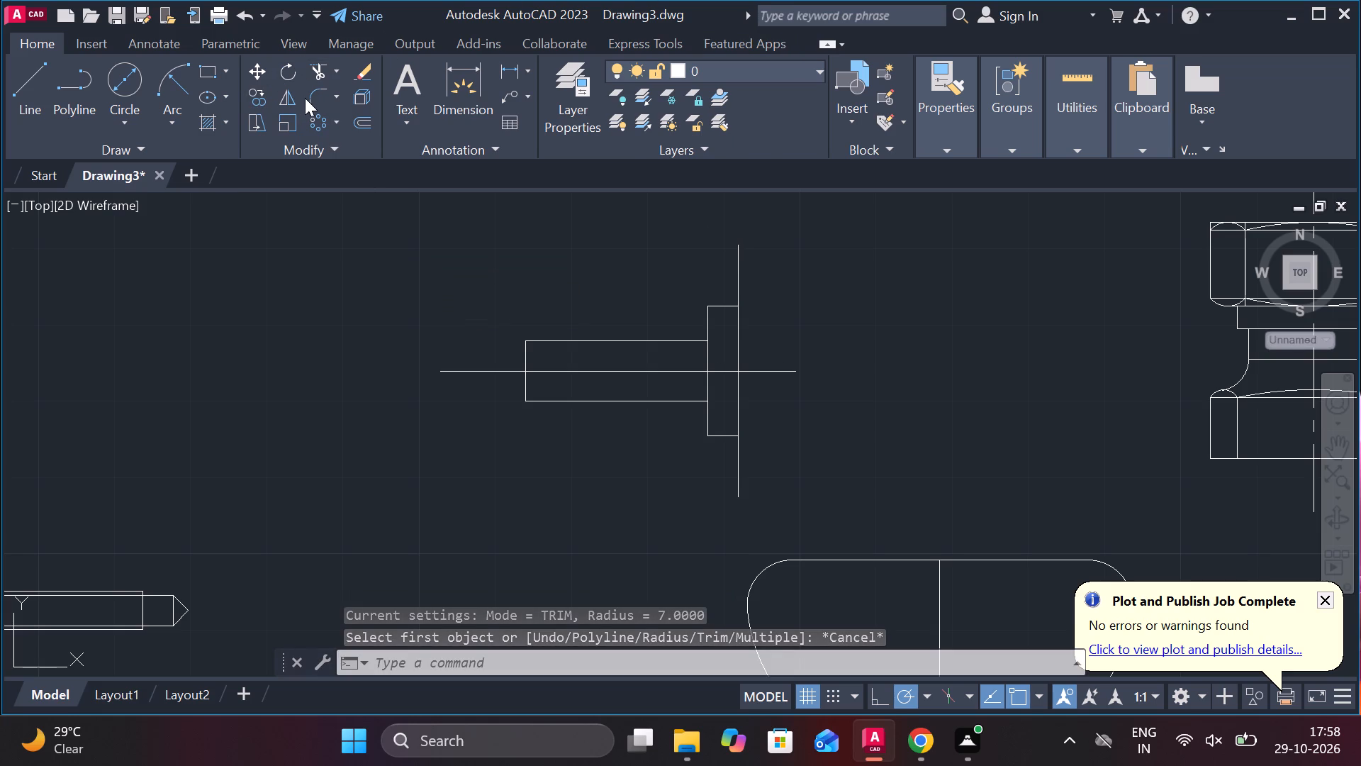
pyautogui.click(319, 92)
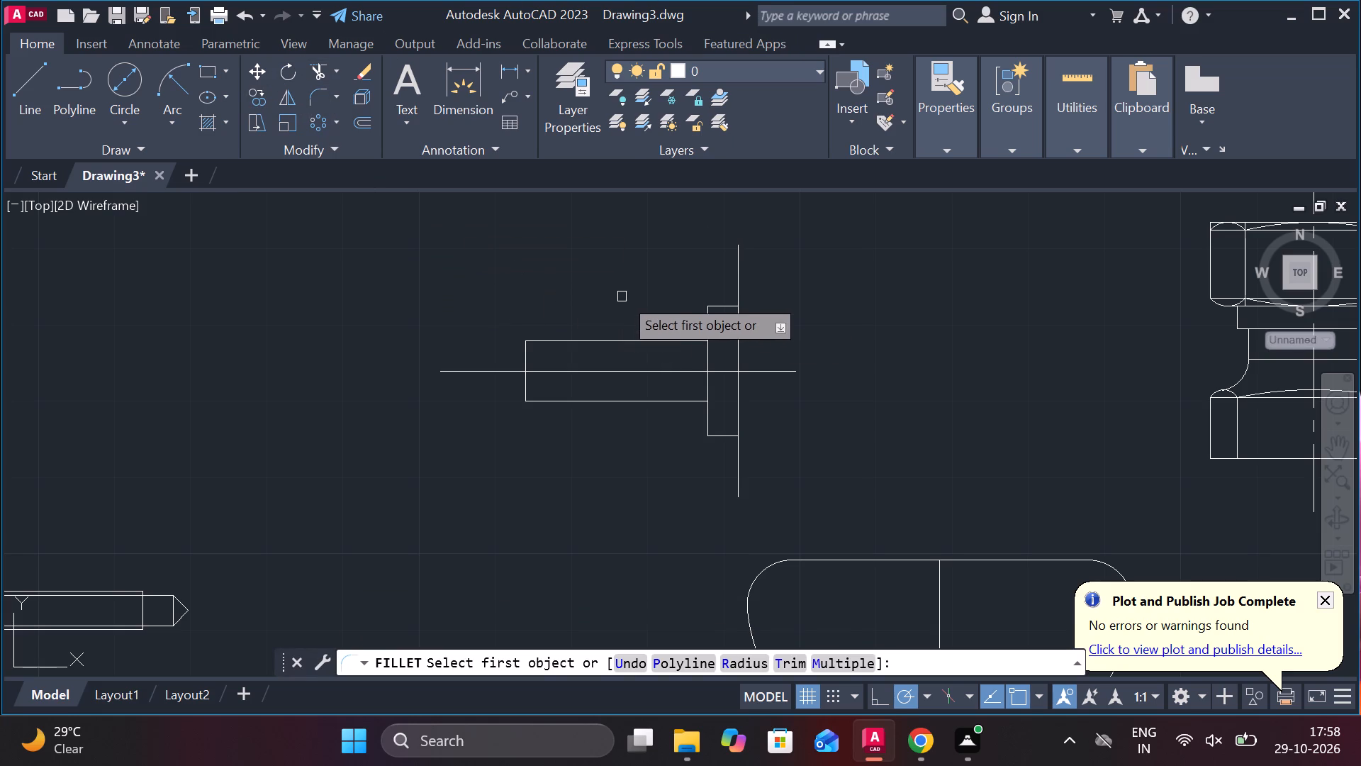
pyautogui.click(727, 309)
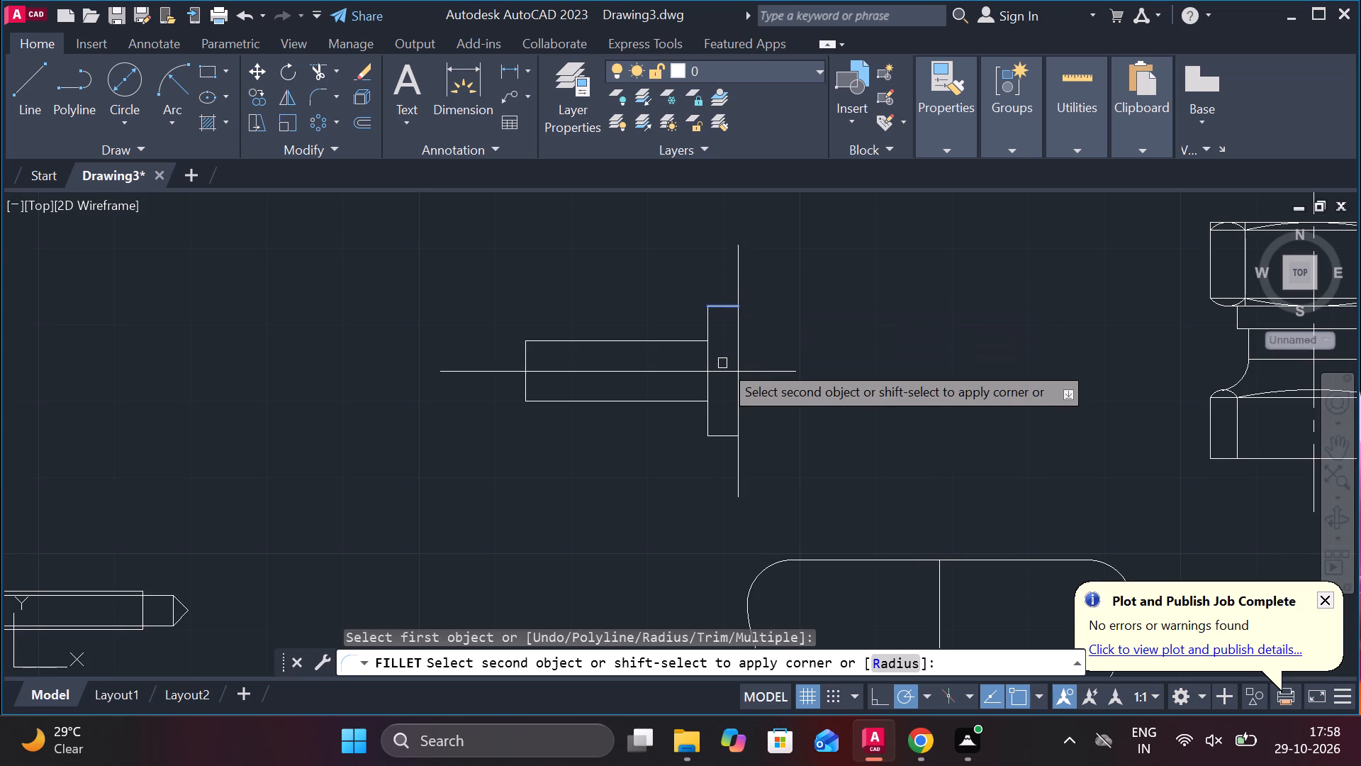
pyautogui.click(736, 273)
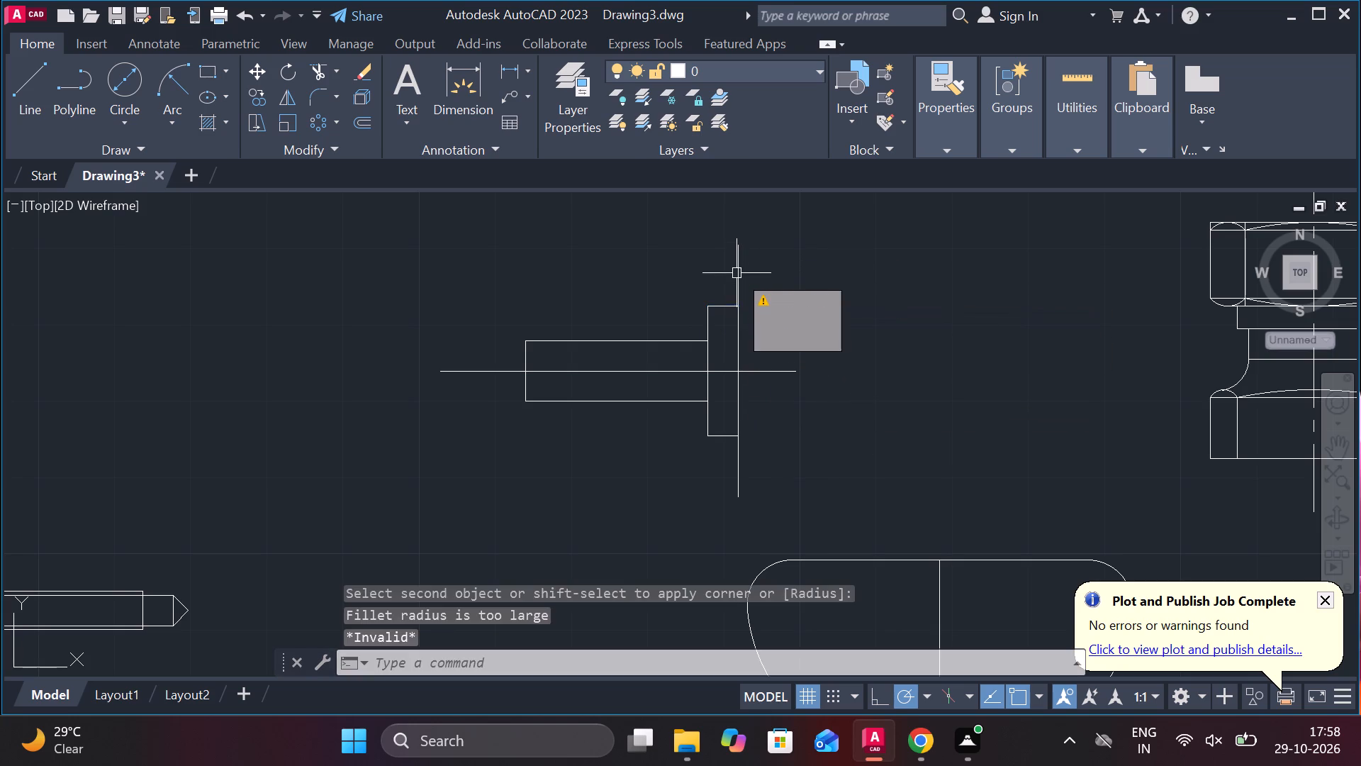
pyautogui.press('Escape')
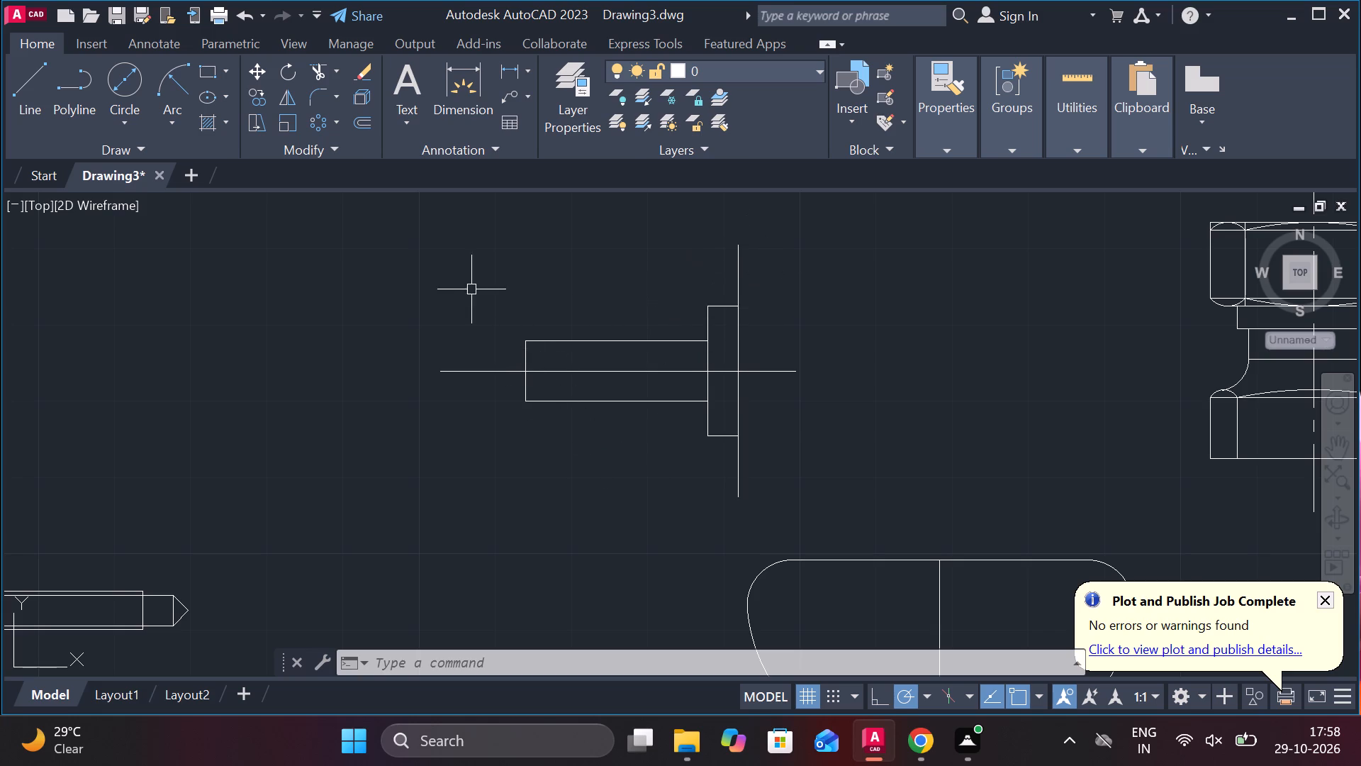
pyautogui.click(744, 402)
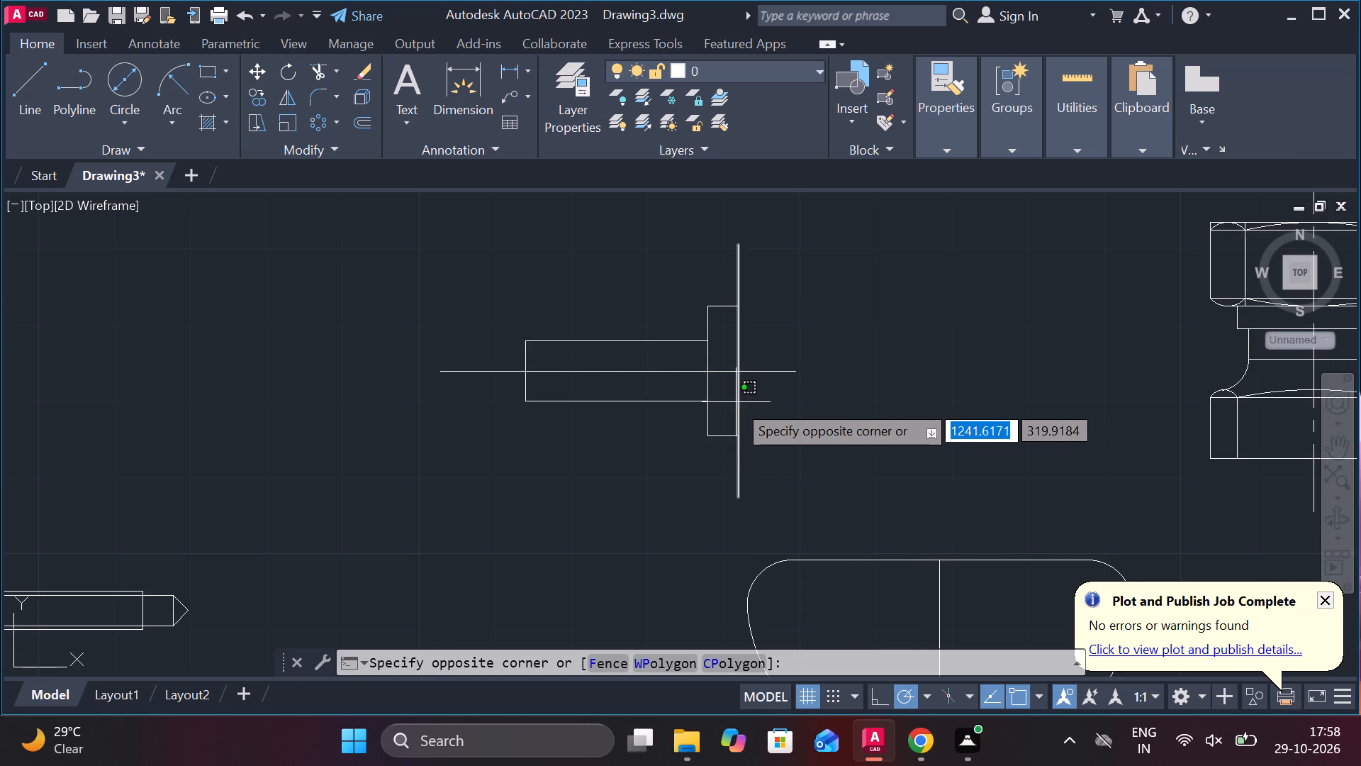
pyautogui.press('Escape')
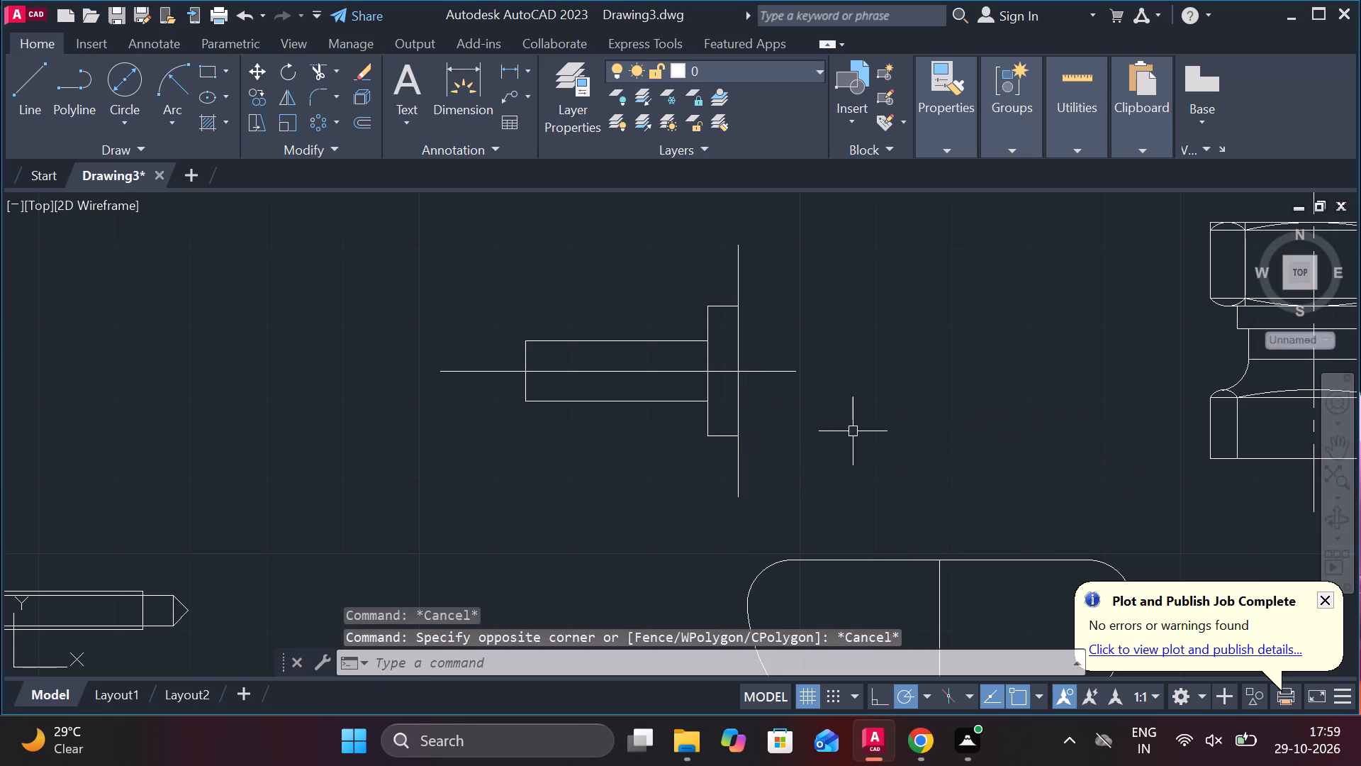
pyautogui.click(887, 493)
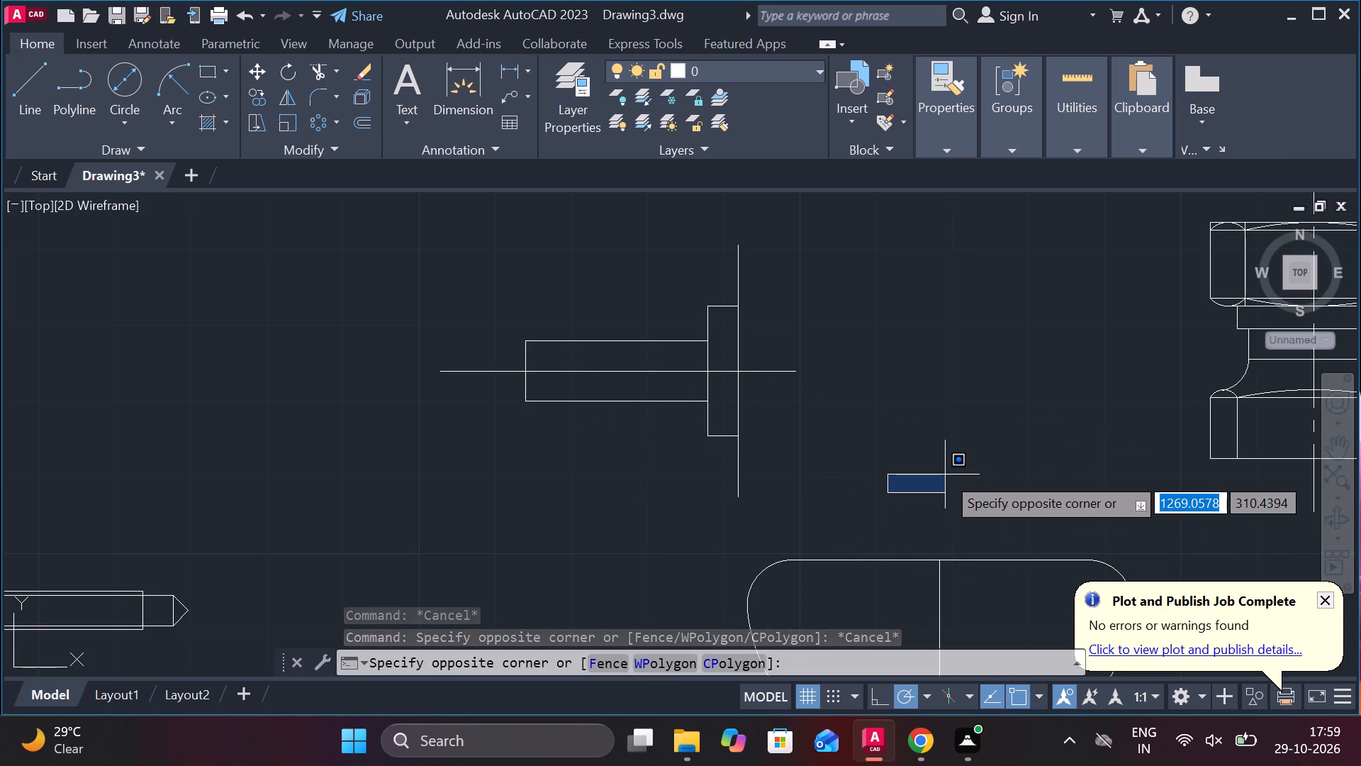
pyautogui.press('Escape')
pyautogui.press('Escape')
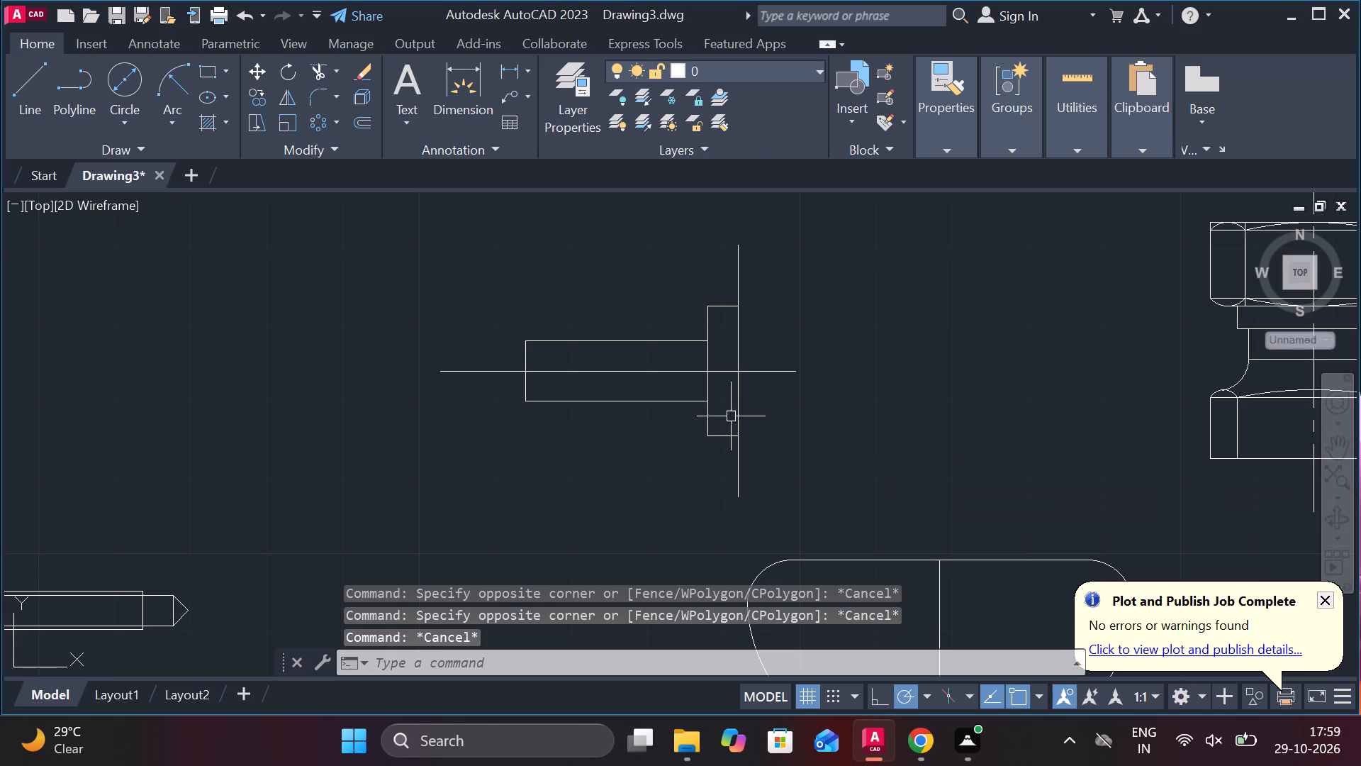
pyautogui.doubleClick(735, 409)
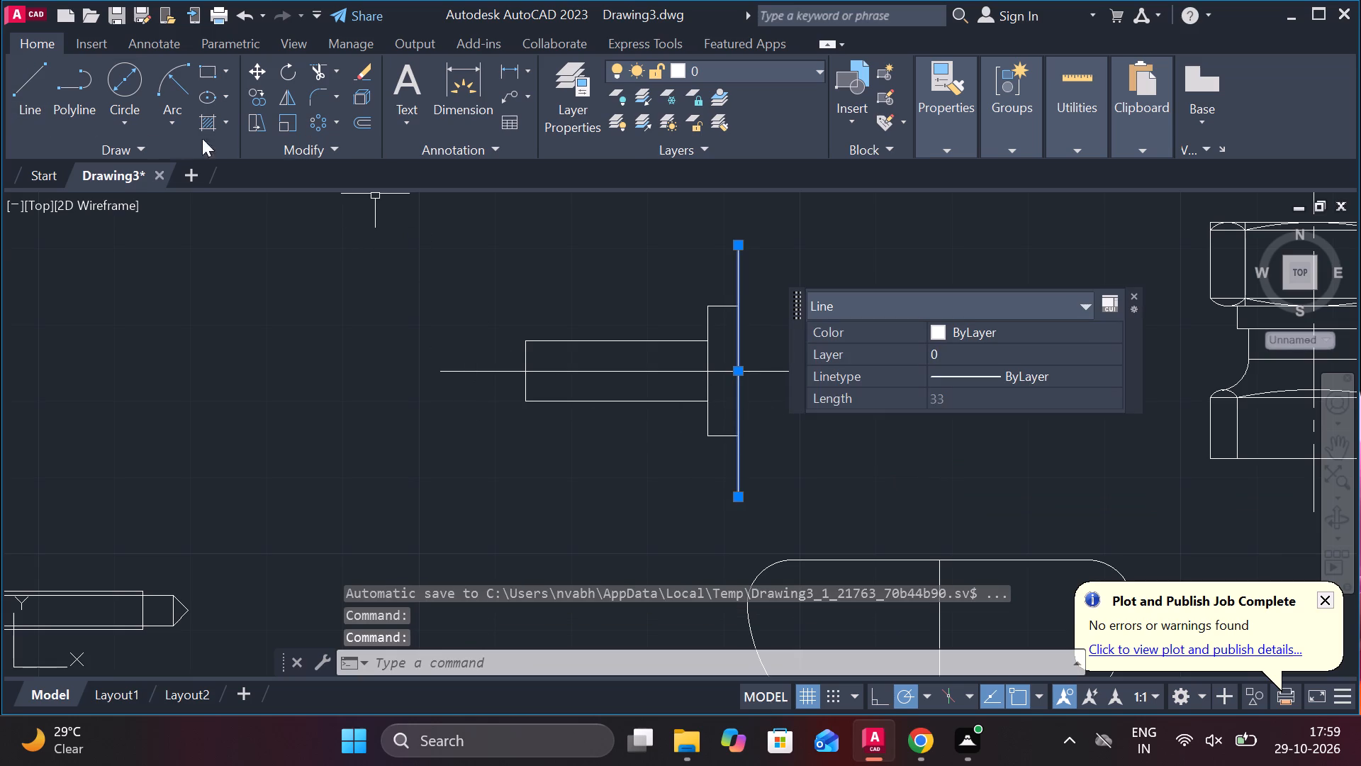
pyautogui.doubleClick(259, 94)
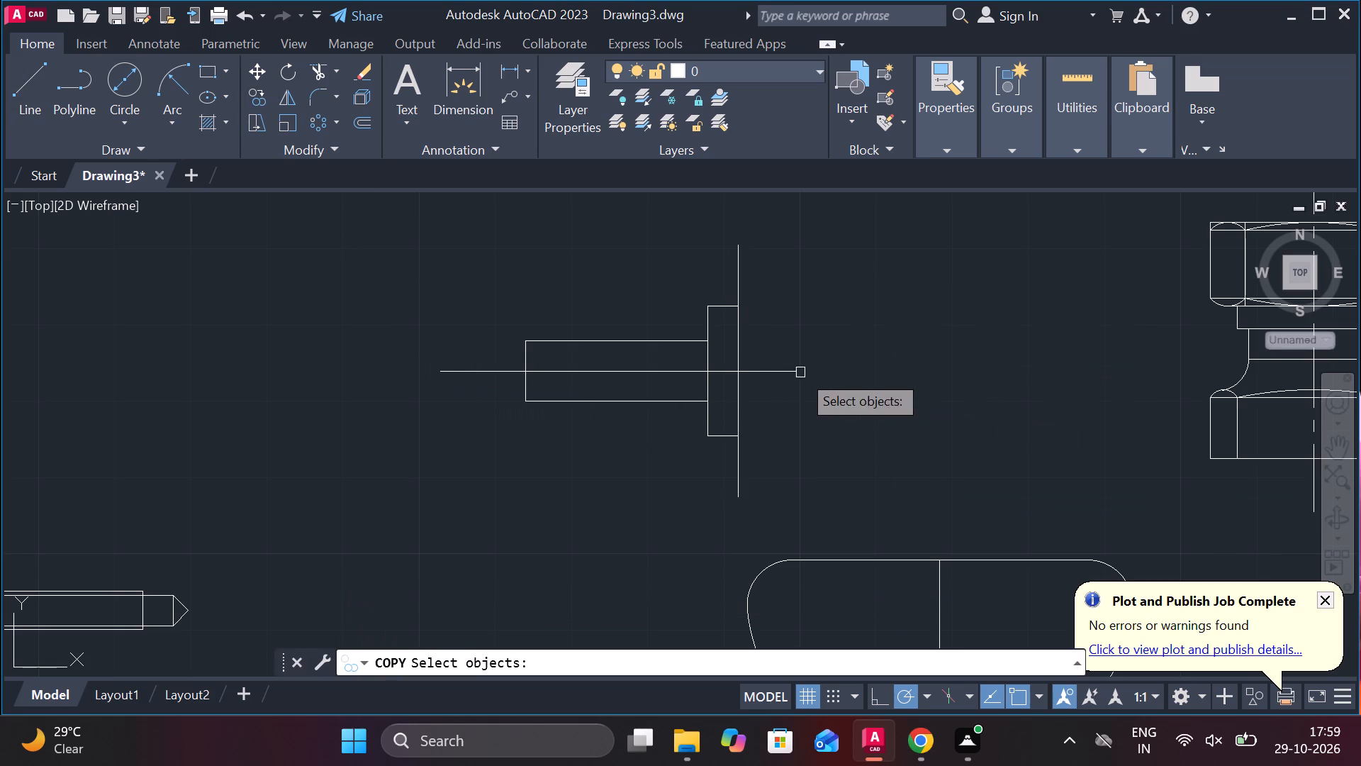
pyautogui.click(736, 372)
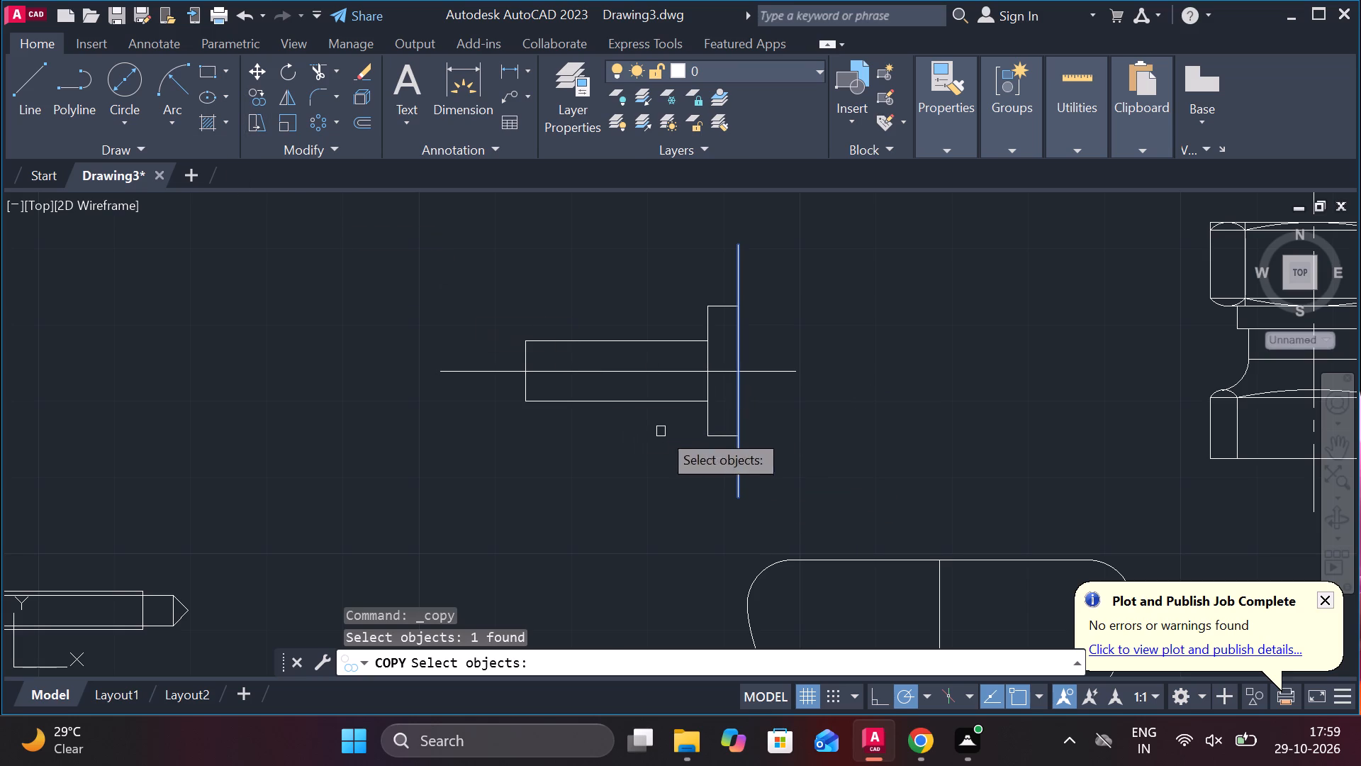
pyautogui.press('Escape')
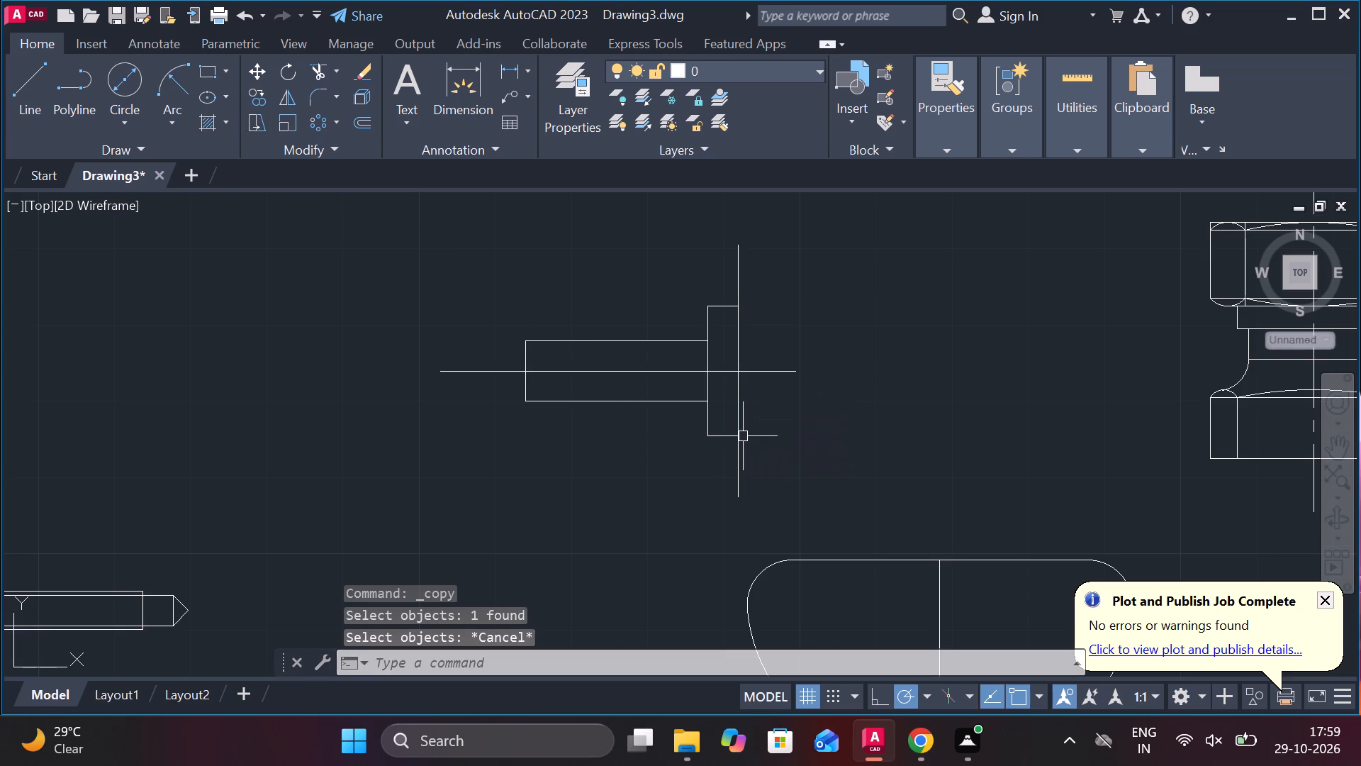
# Copy the 33-unit vertical line 1 unit east along the centre line.
pyautogui.click(739, 406)
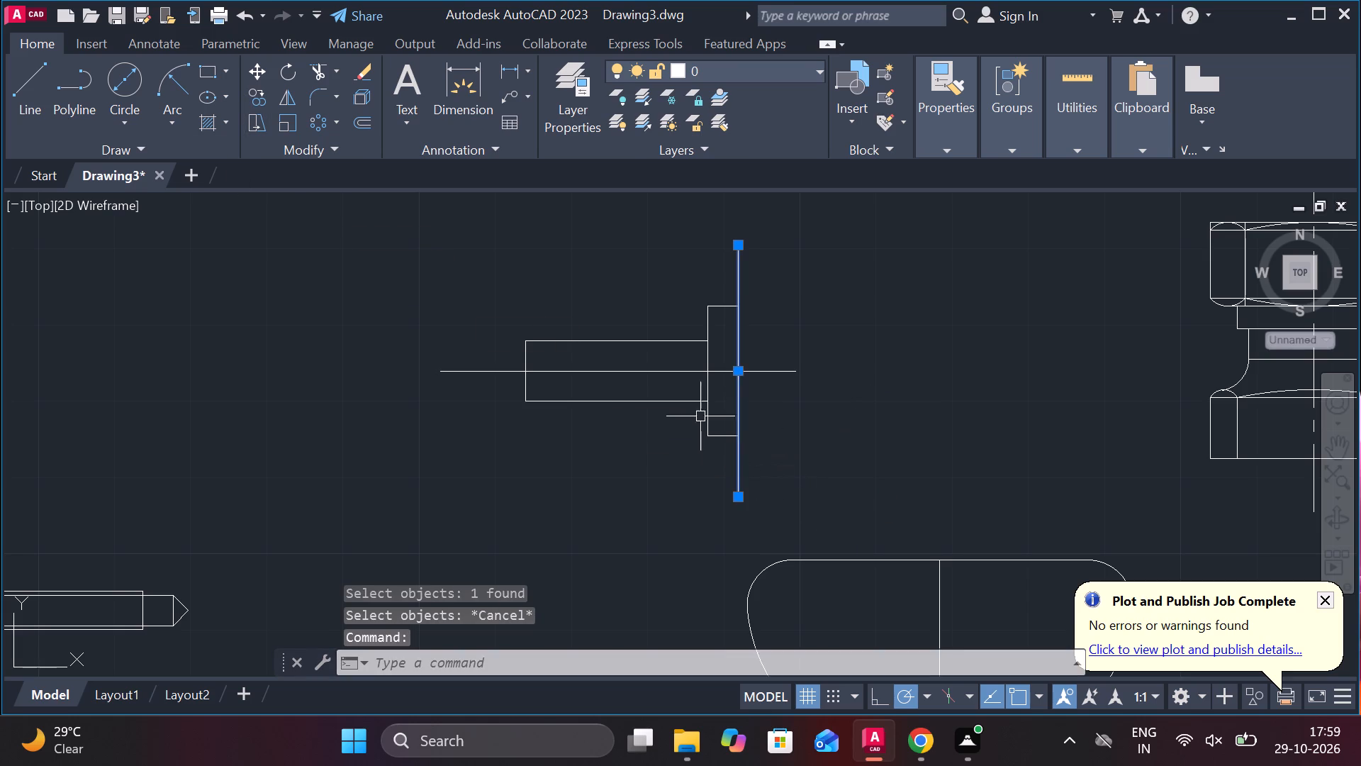
pyautogui.click(267, 96)
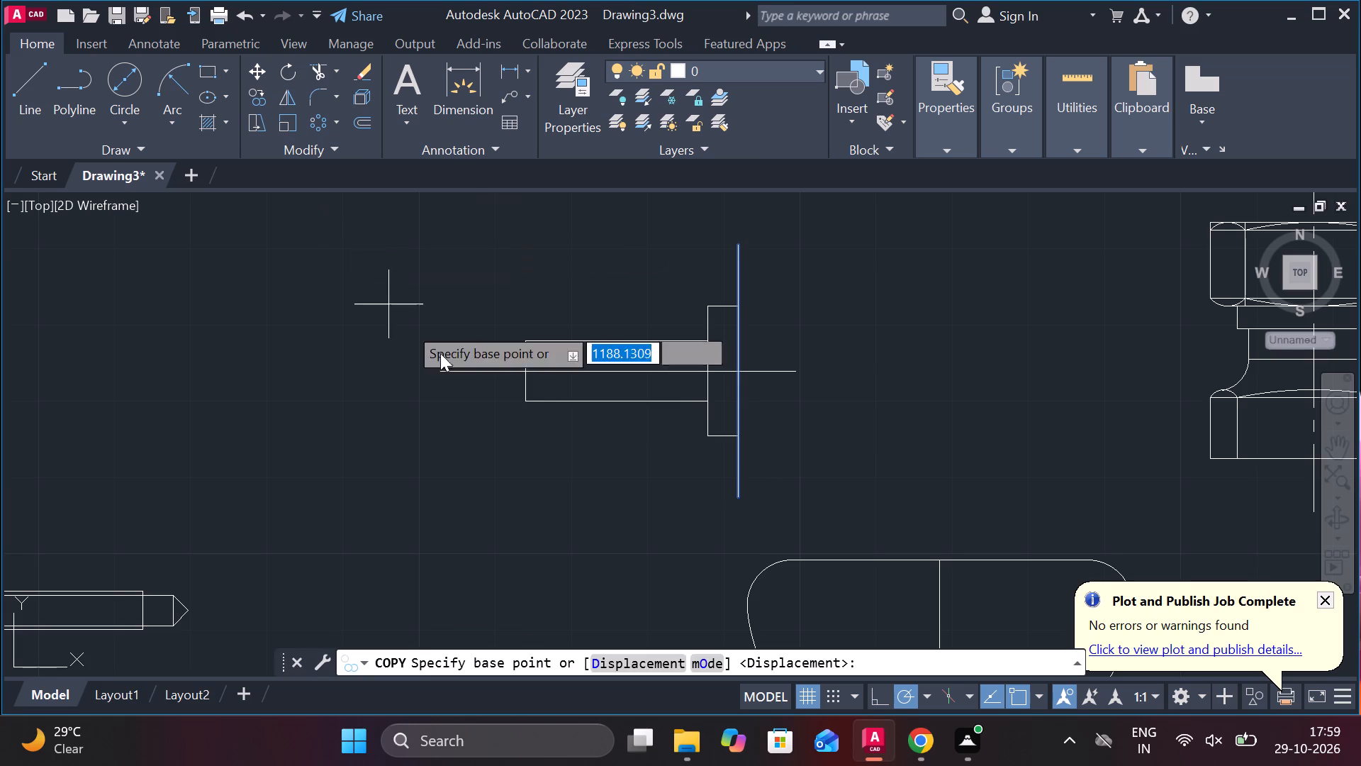
pyautogui.click(736, 375)
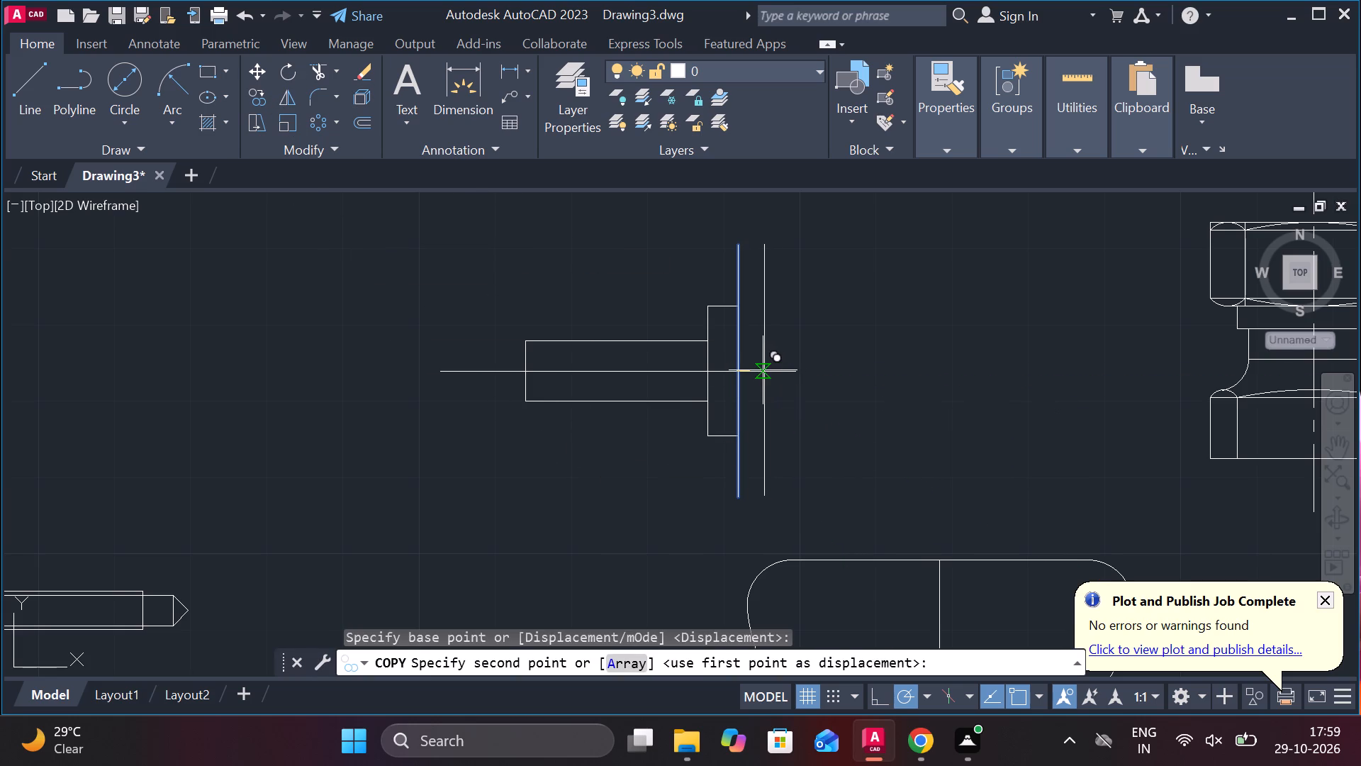
pyautogui.press('1')
pyautogui.press('Return')
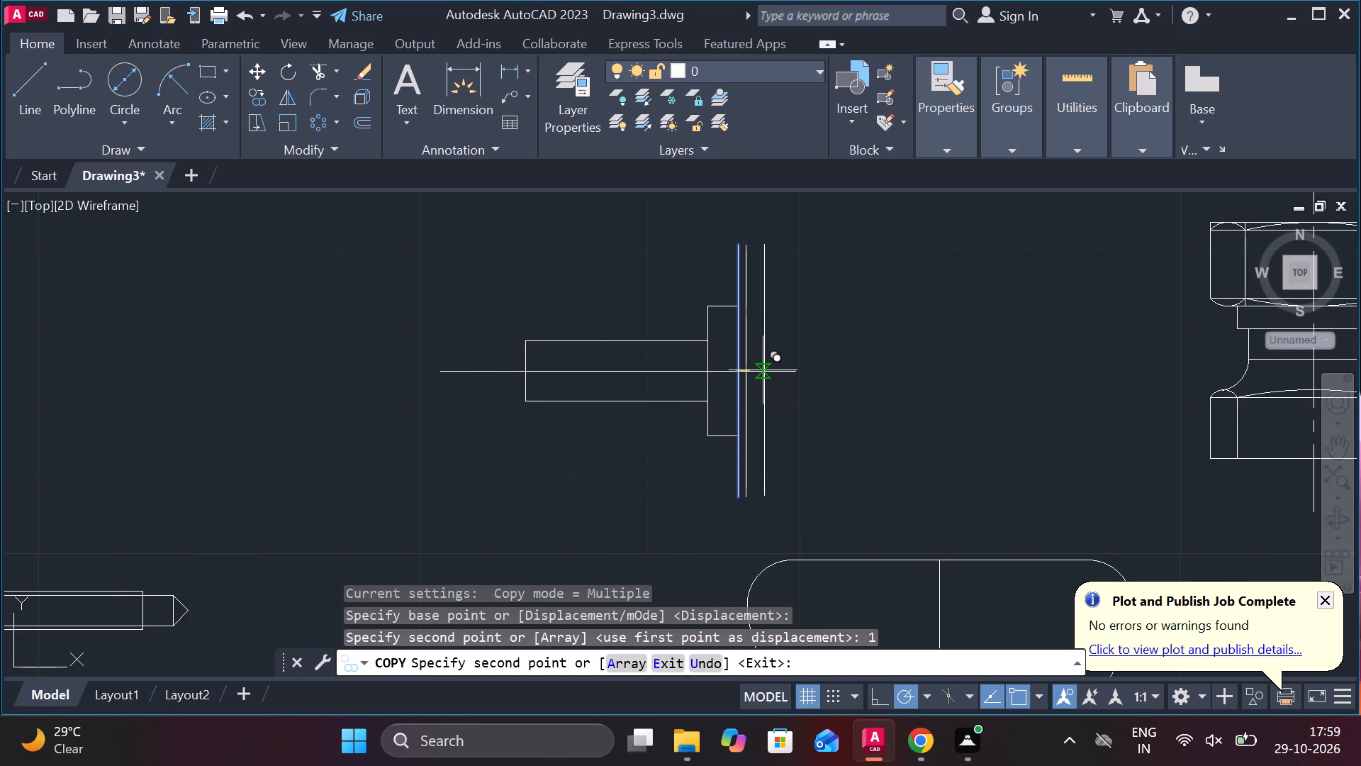
pyautogui.press('Escape')
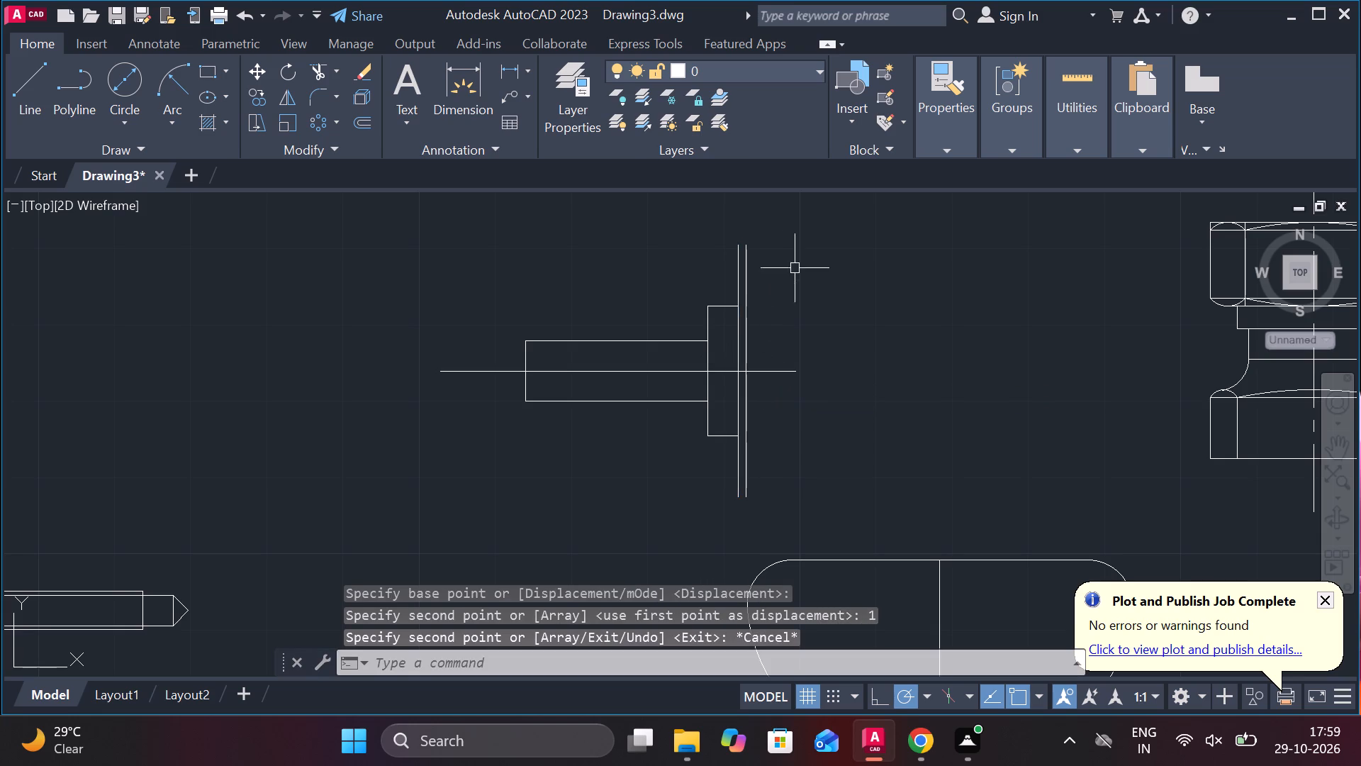
# Close the thin 1-unit-wide flange with short lines joining the two vertical lines' top ends and bottom ends.
pyautogui.scroll(2, 772, 263)
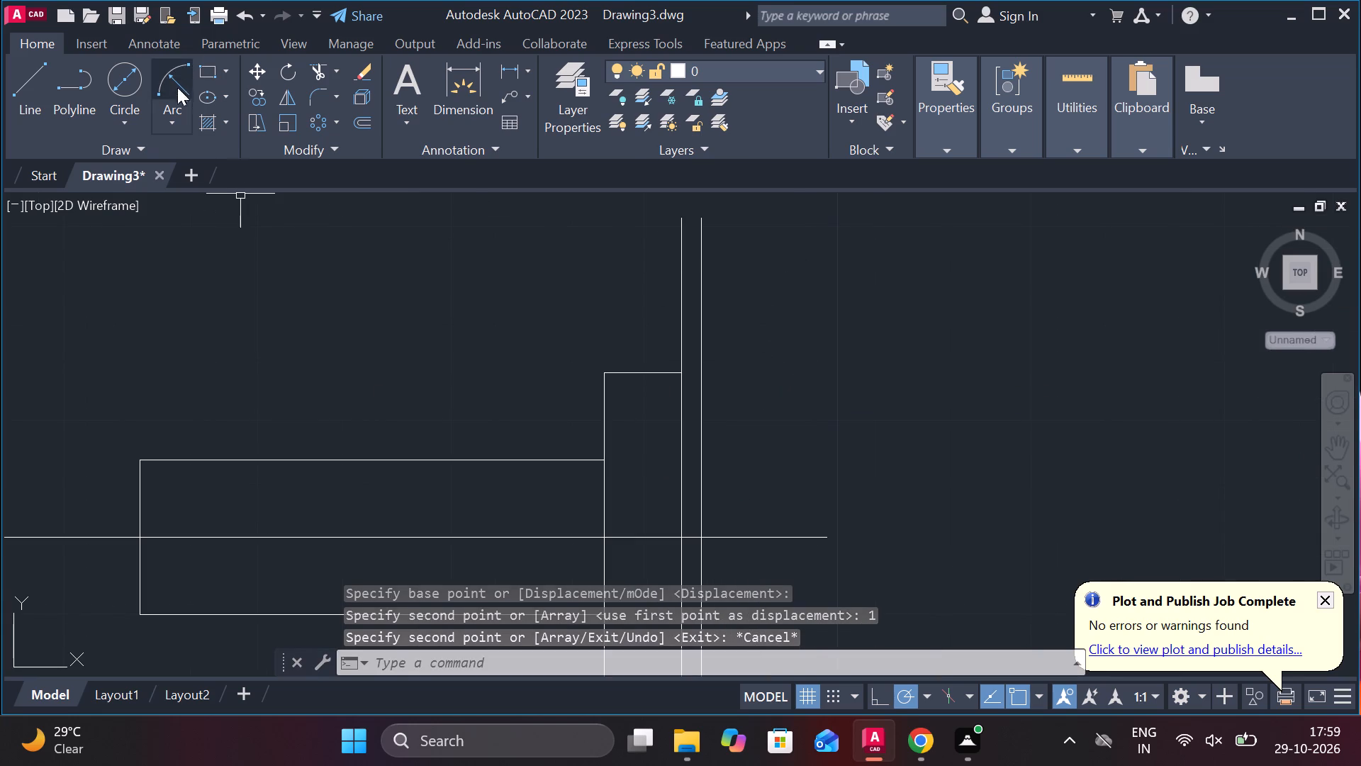
pyautogui.click(31, 75)
pyautogui.moveTo(31, 76); pyautogui.dragTo(31, 82)
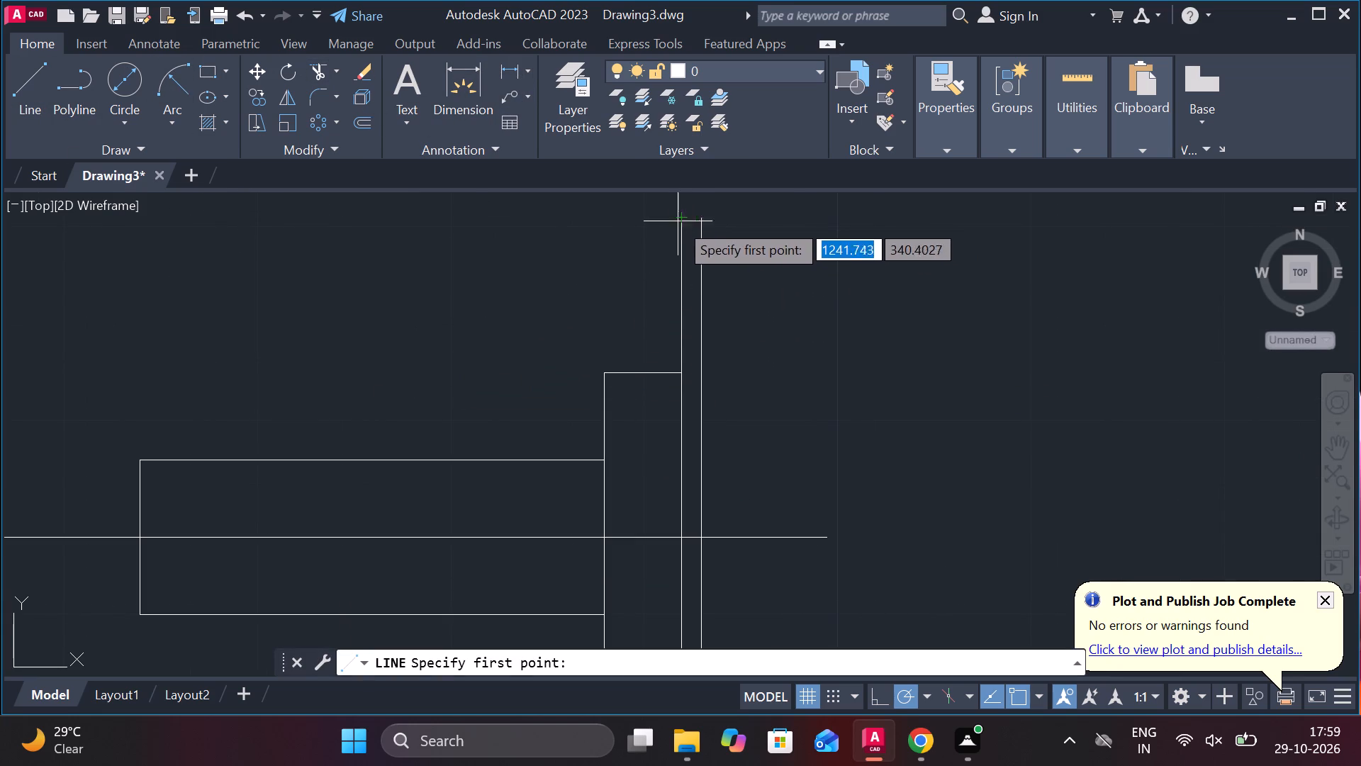
pyautogui.click(680, 221)
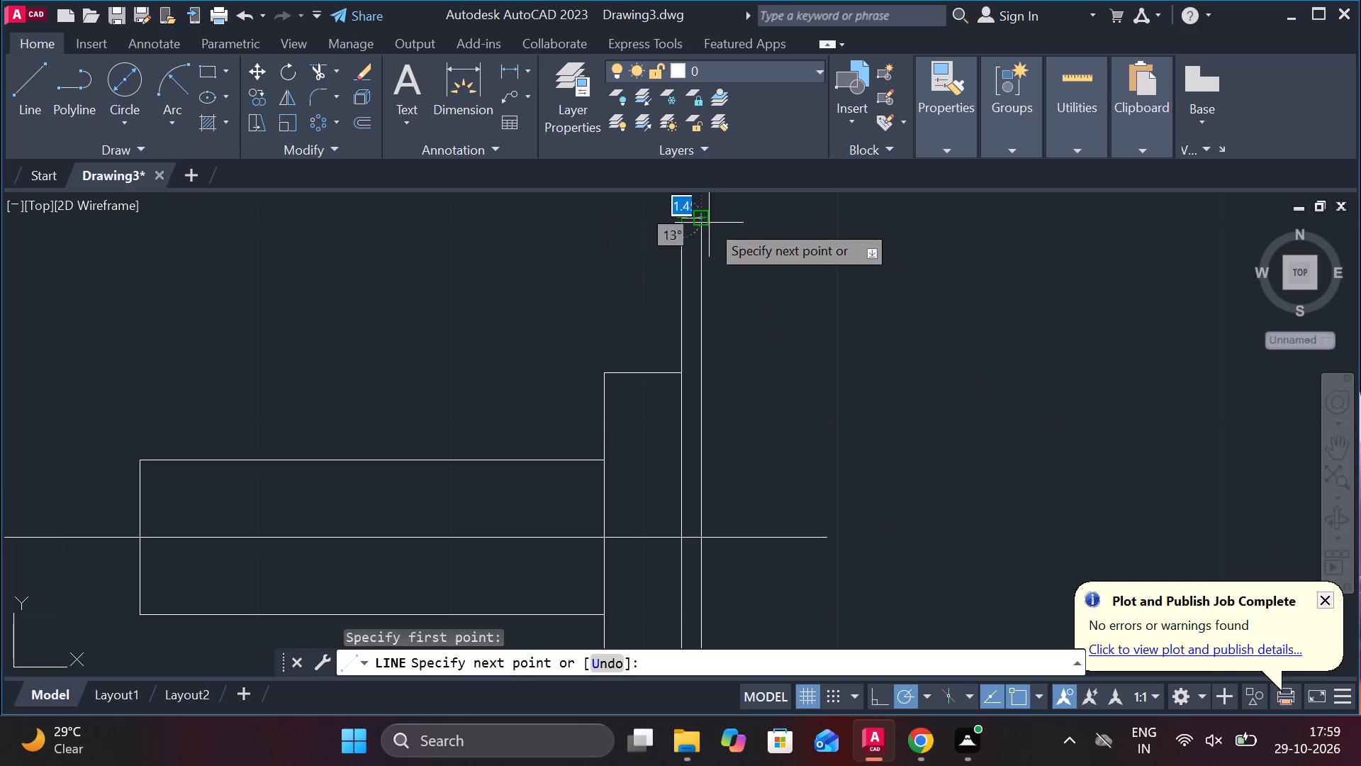
pyautogui.click(705, 221)
pyautogui.scroll(-2, 713, 376)
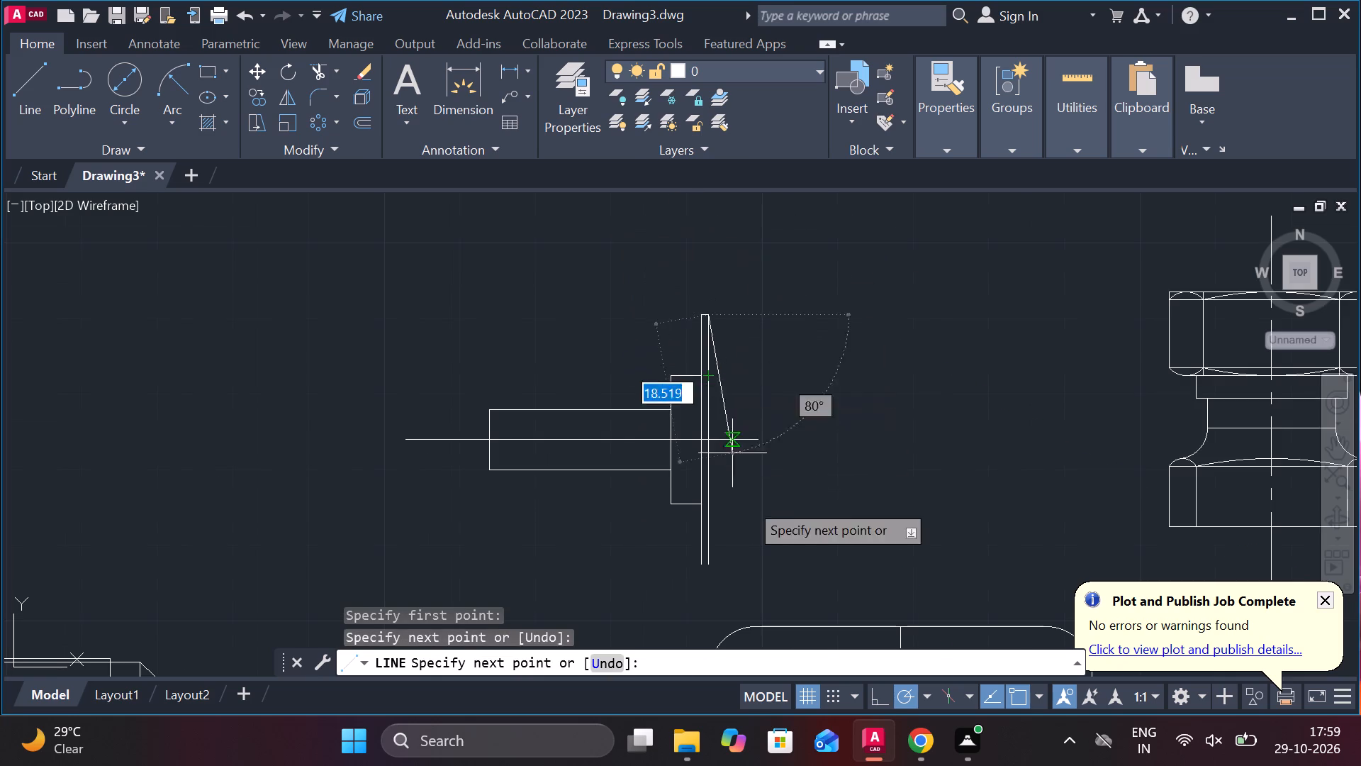
pyautogui.press('Escape')
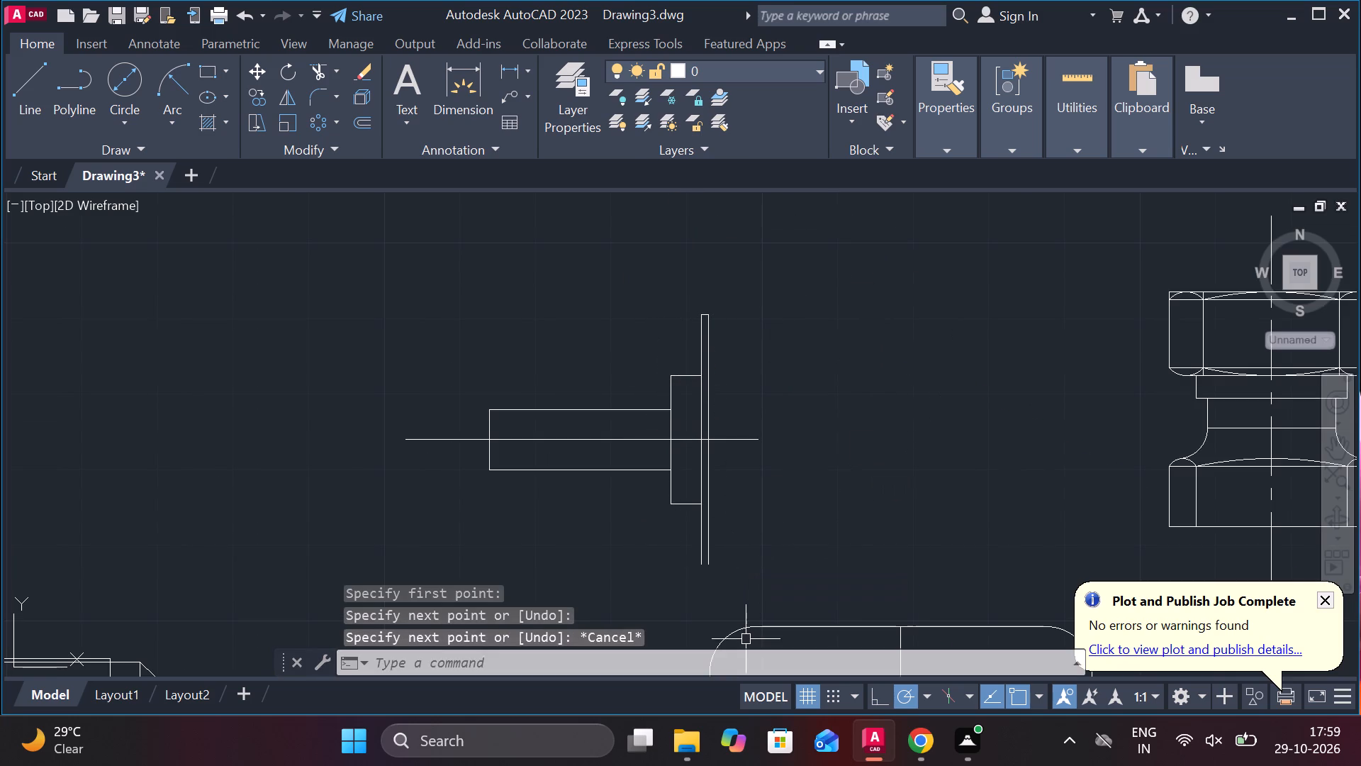
pyautogui.press('l')
pyautogui.press('Return')
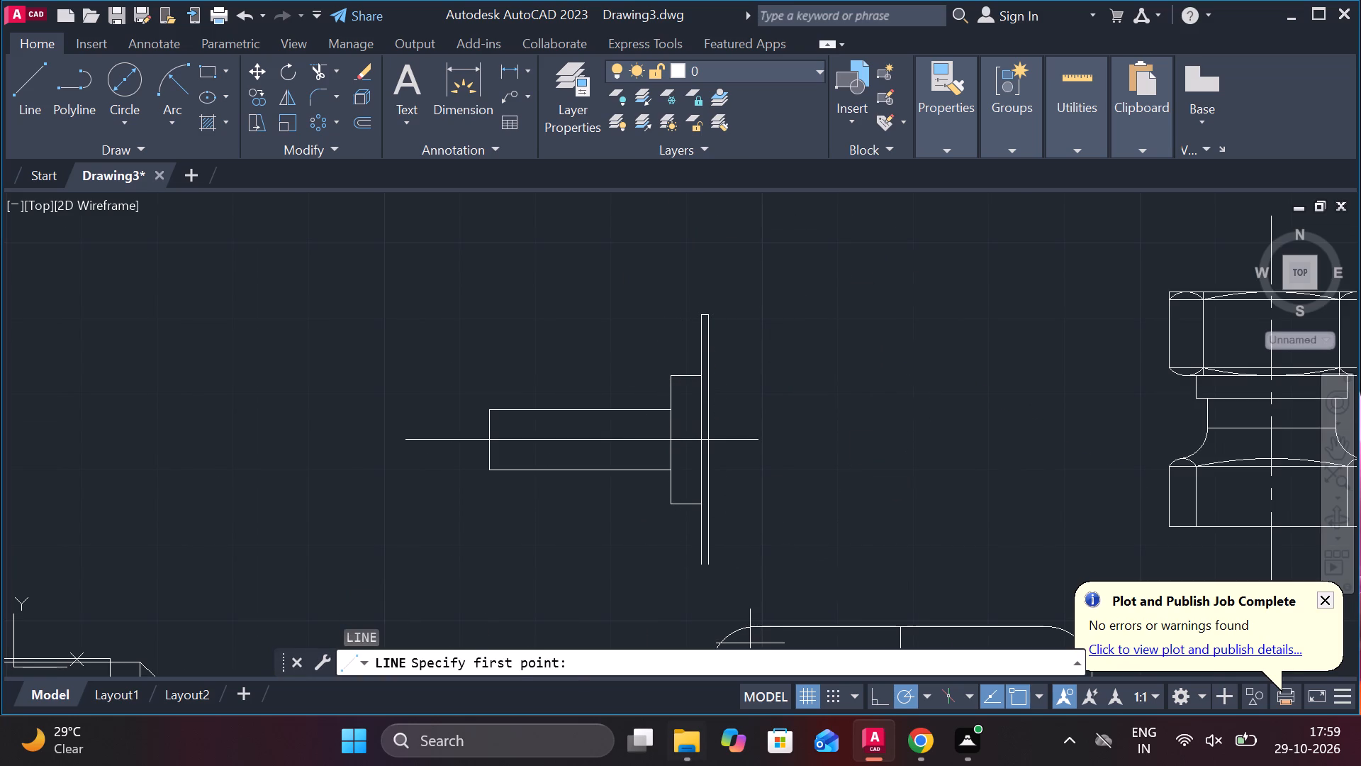
pyautogui.scroll(1, 681, 562)
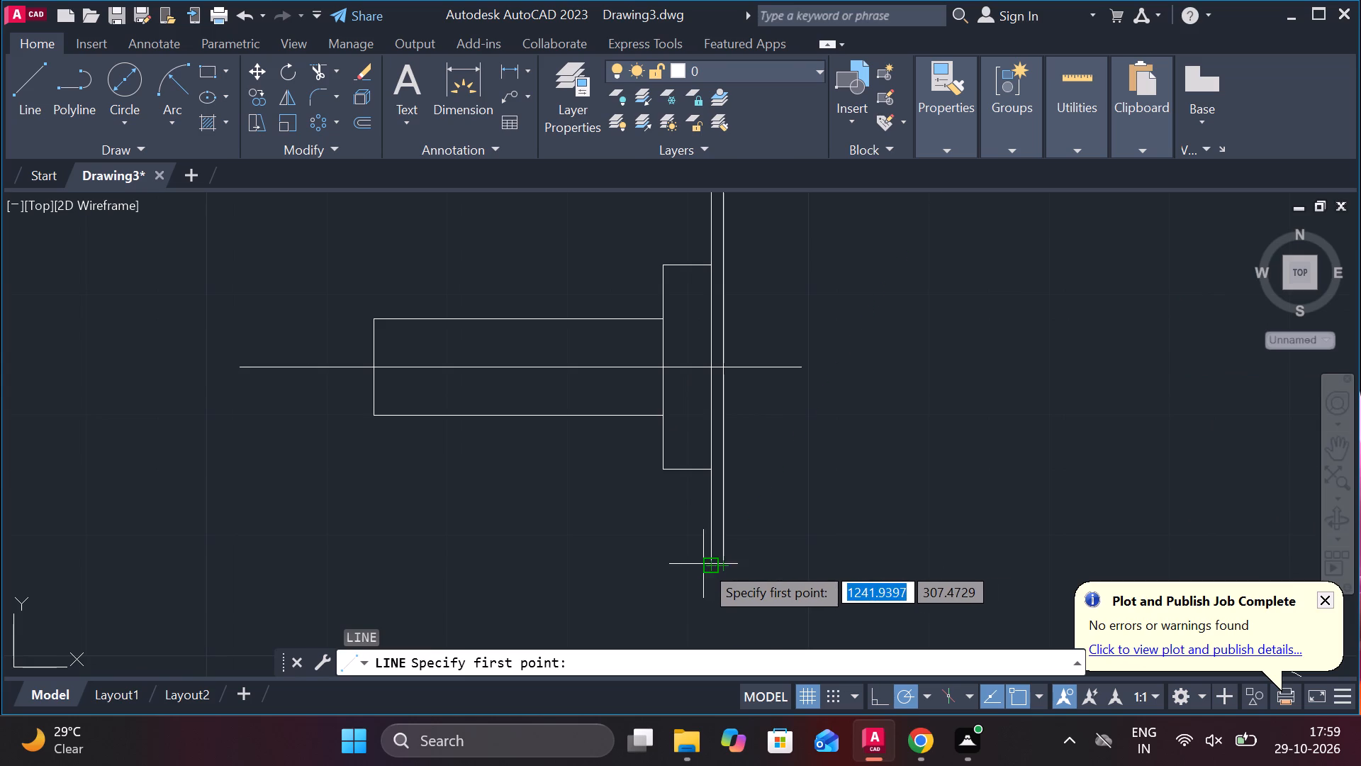
pyautogui.click(703, 564)
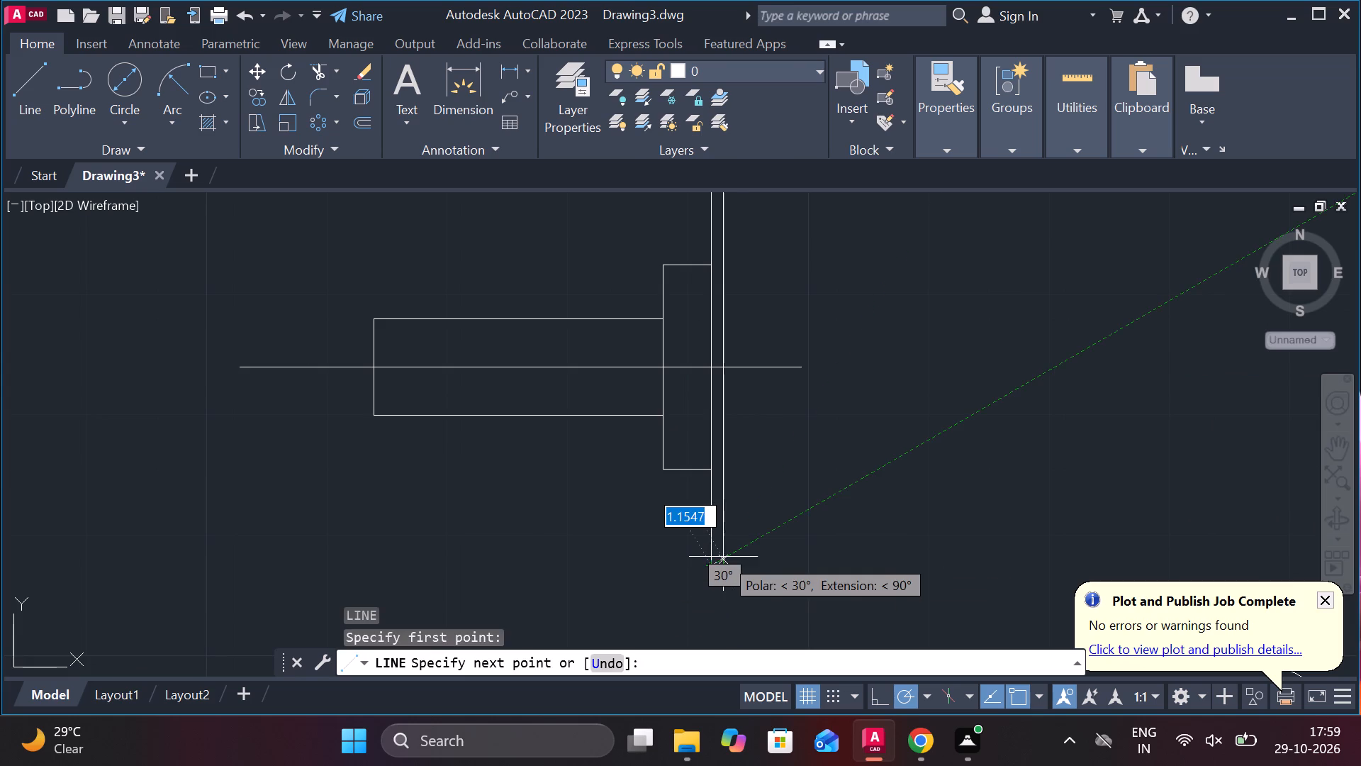
pyautogui.doubleClick(722, 567)
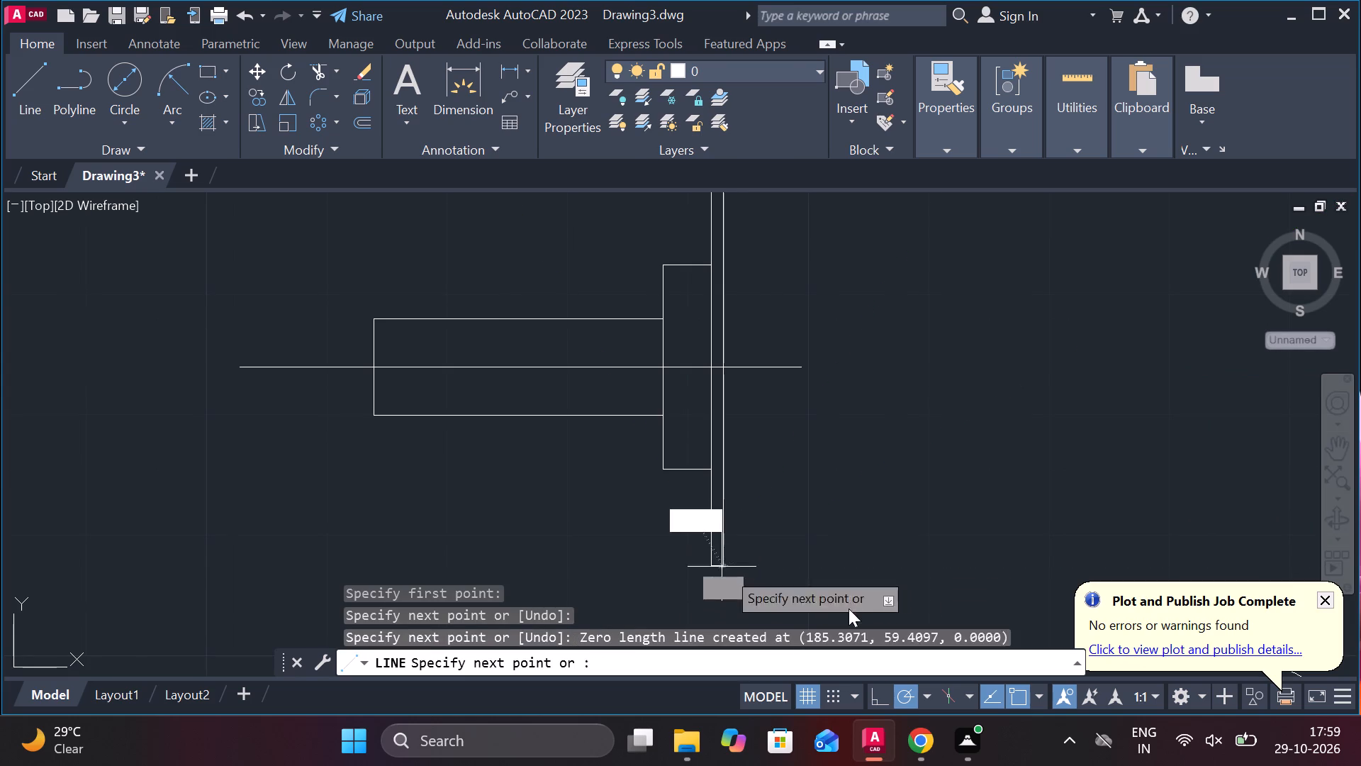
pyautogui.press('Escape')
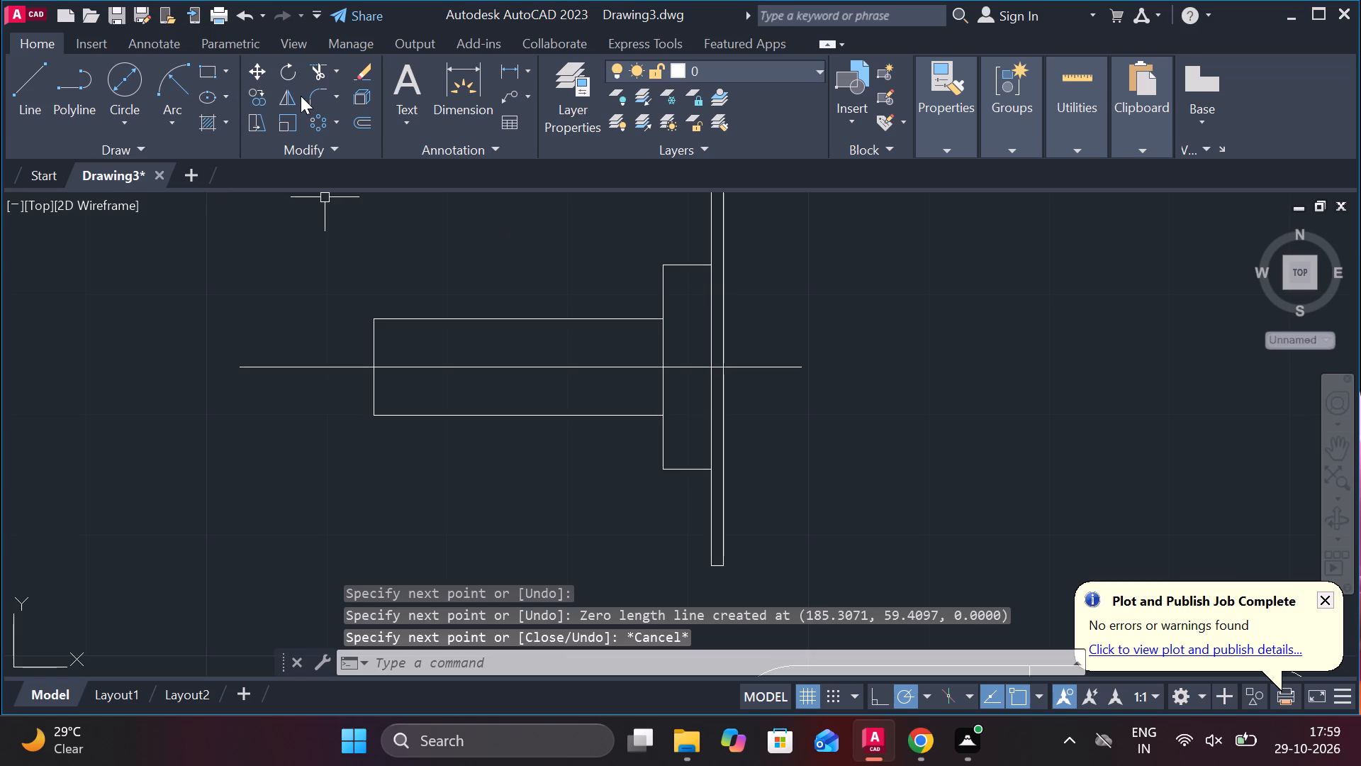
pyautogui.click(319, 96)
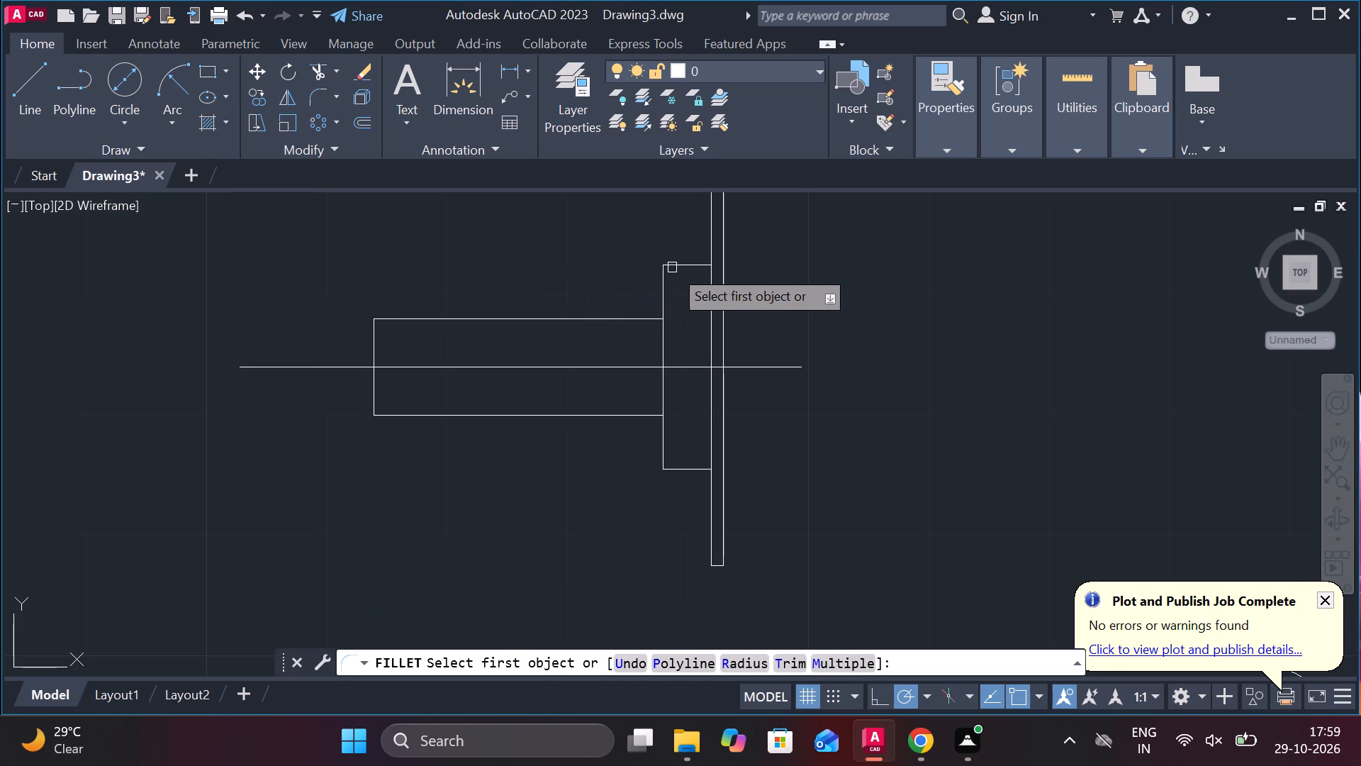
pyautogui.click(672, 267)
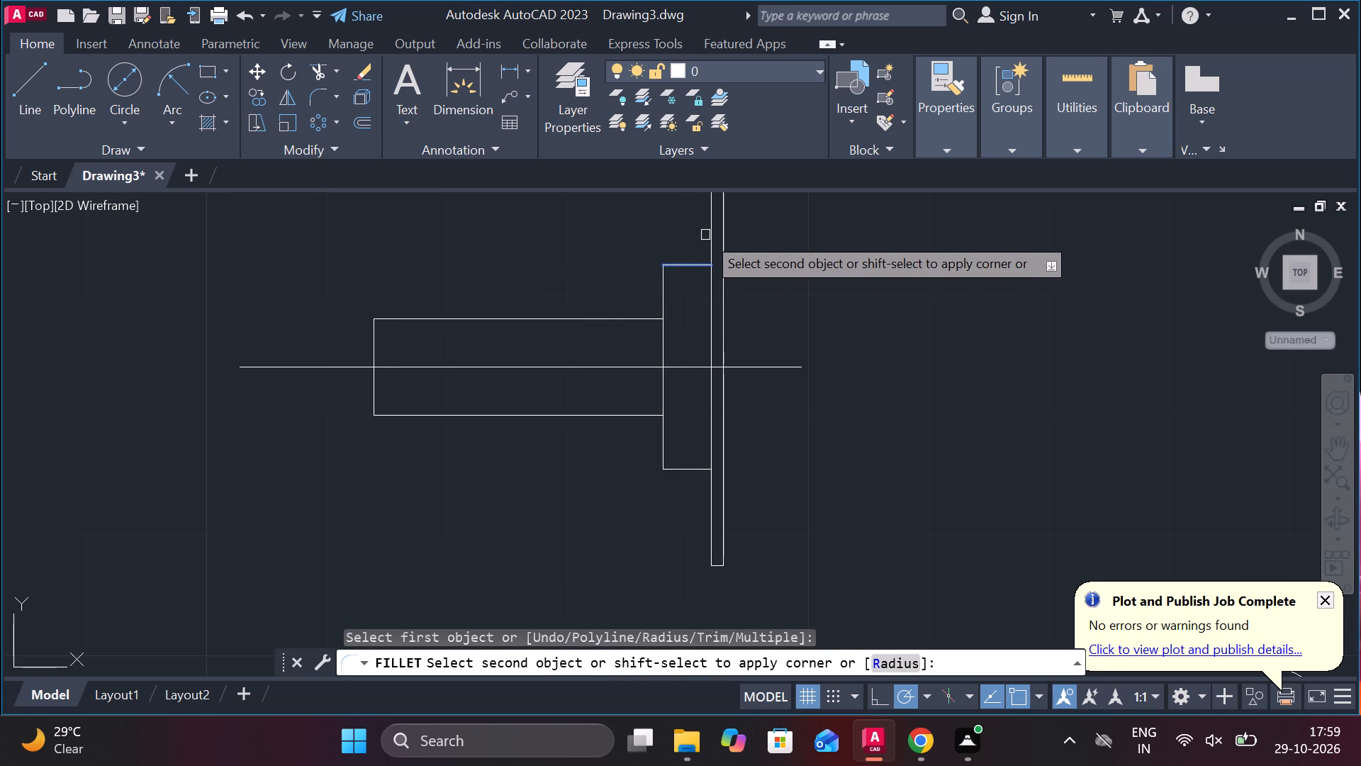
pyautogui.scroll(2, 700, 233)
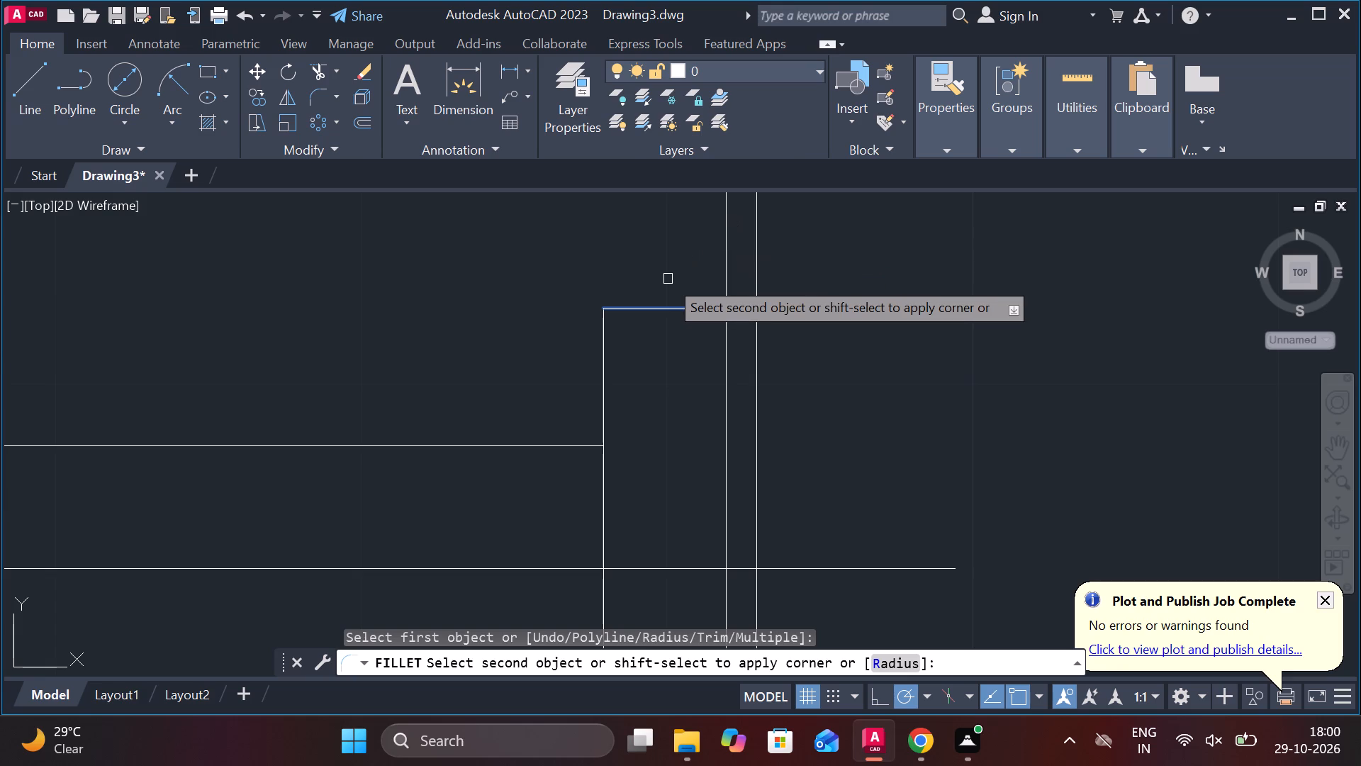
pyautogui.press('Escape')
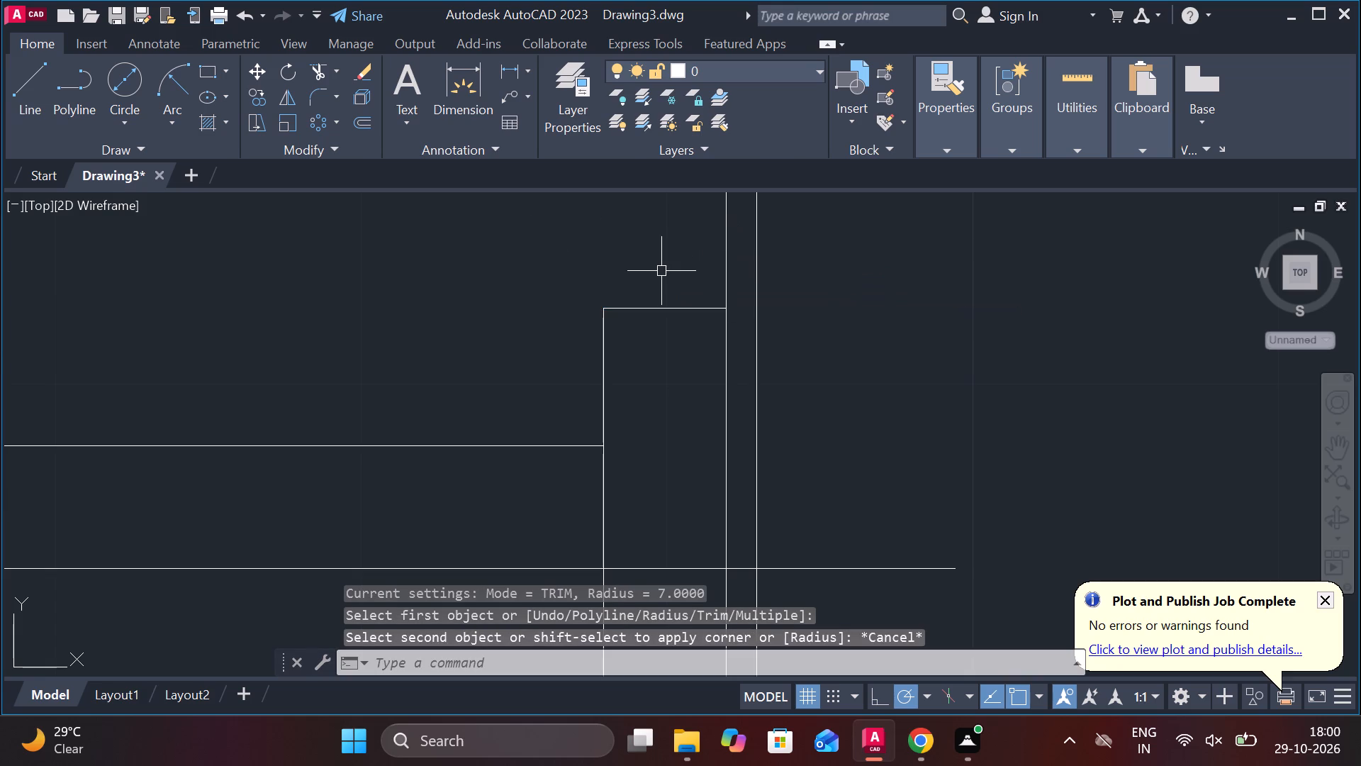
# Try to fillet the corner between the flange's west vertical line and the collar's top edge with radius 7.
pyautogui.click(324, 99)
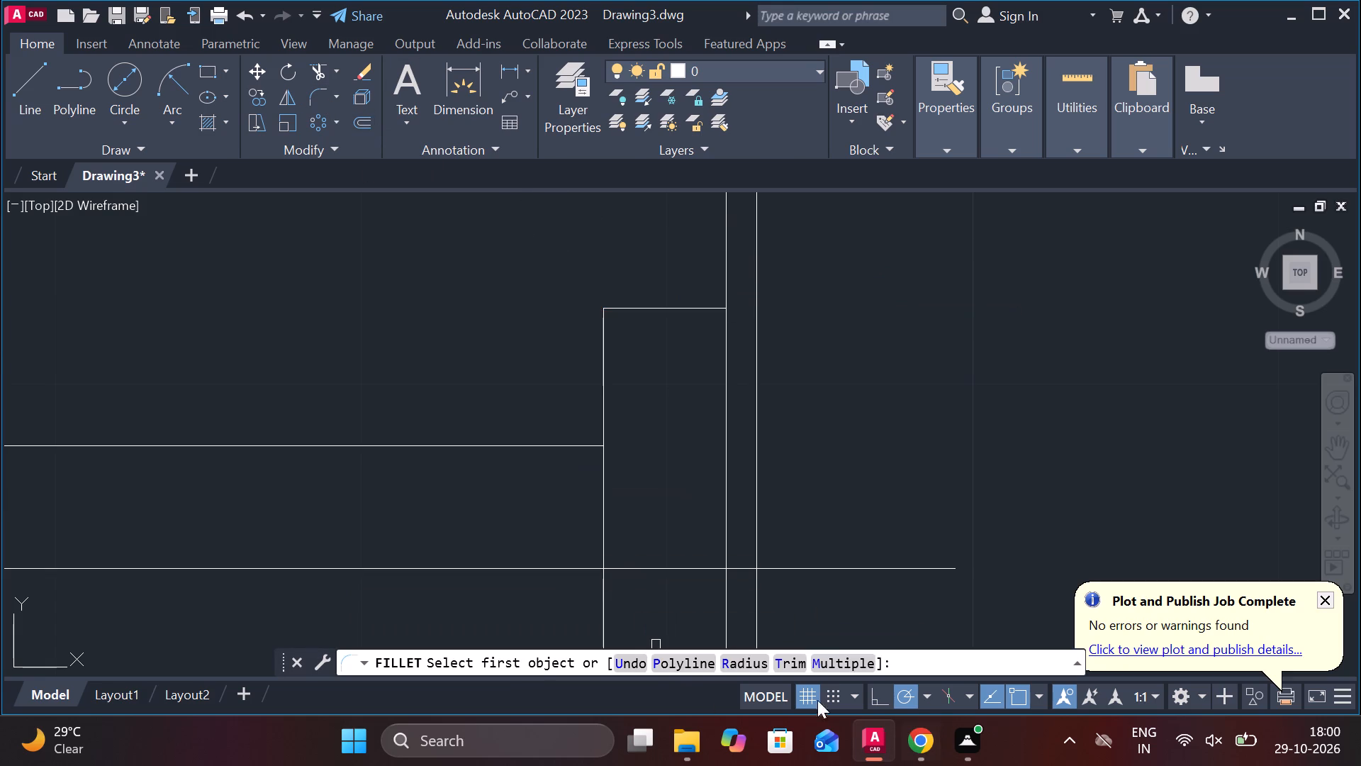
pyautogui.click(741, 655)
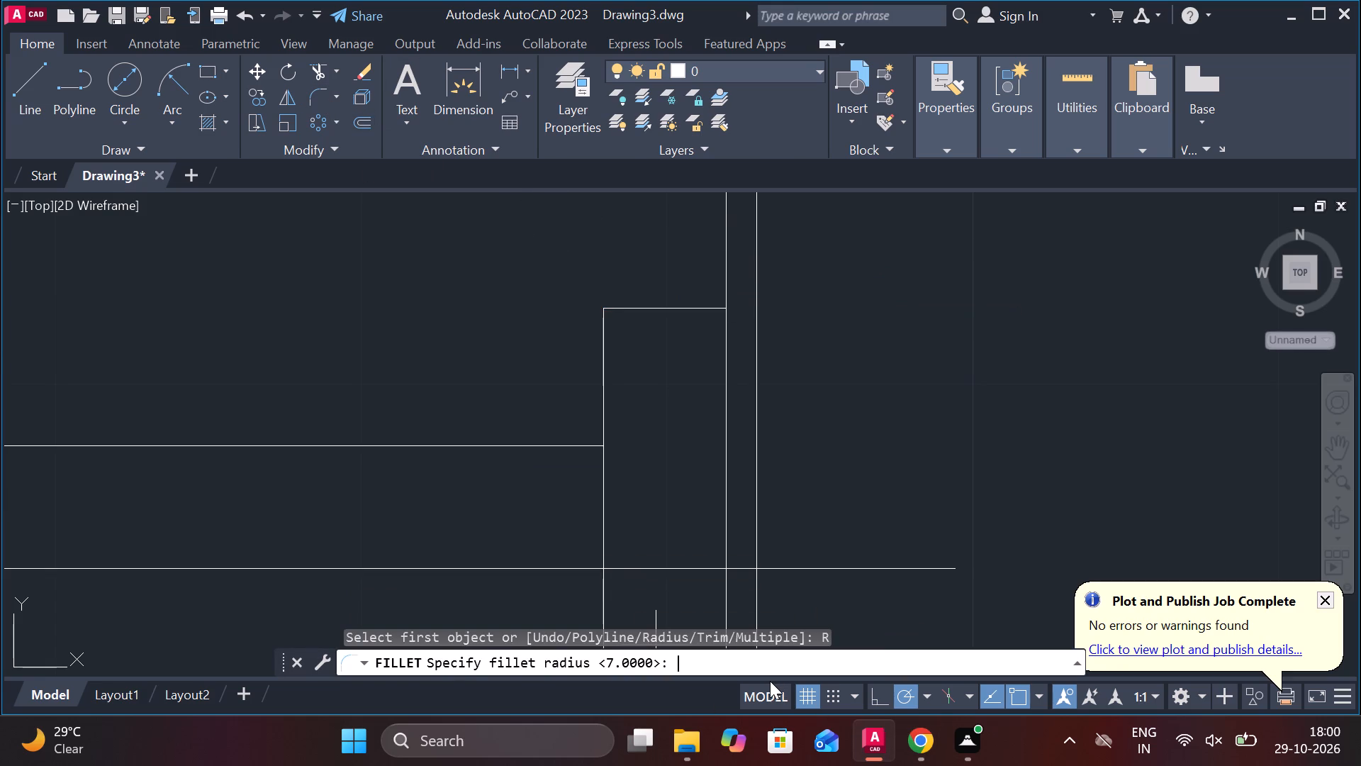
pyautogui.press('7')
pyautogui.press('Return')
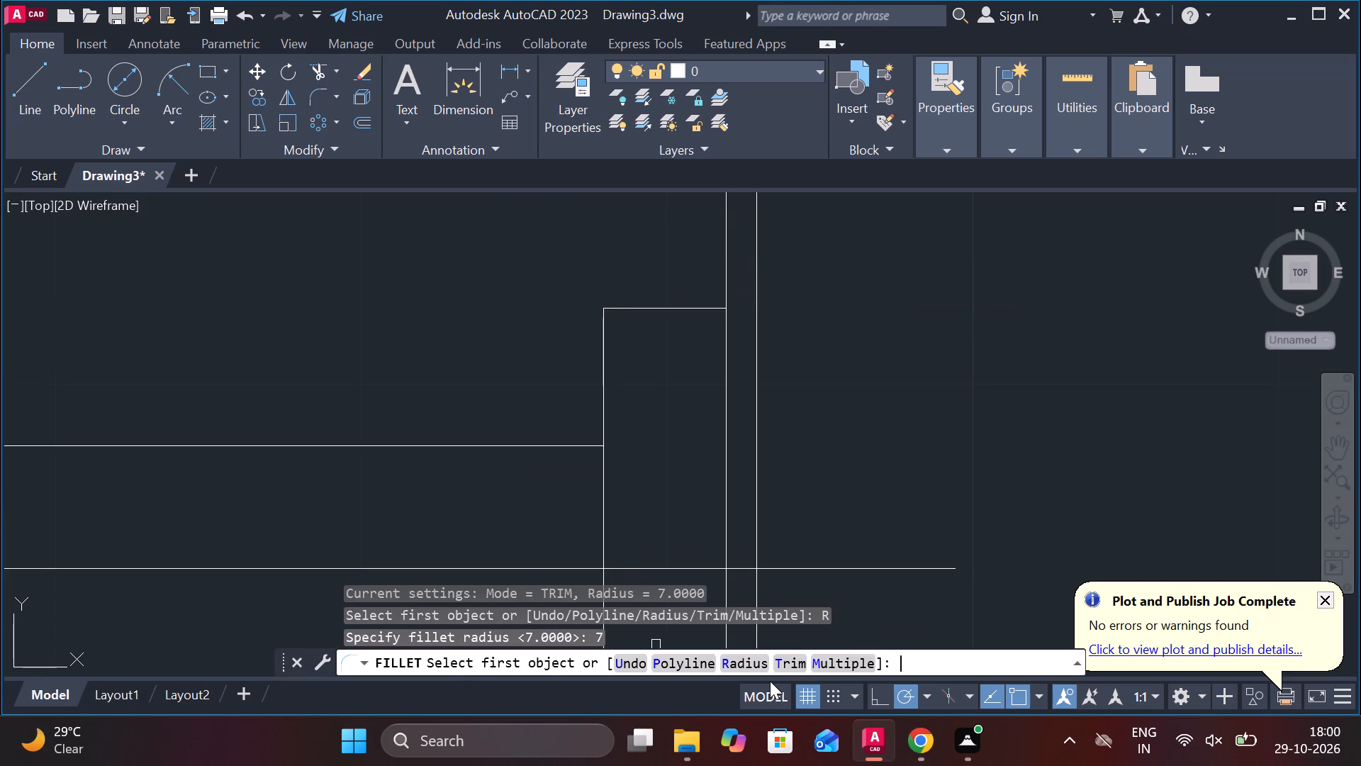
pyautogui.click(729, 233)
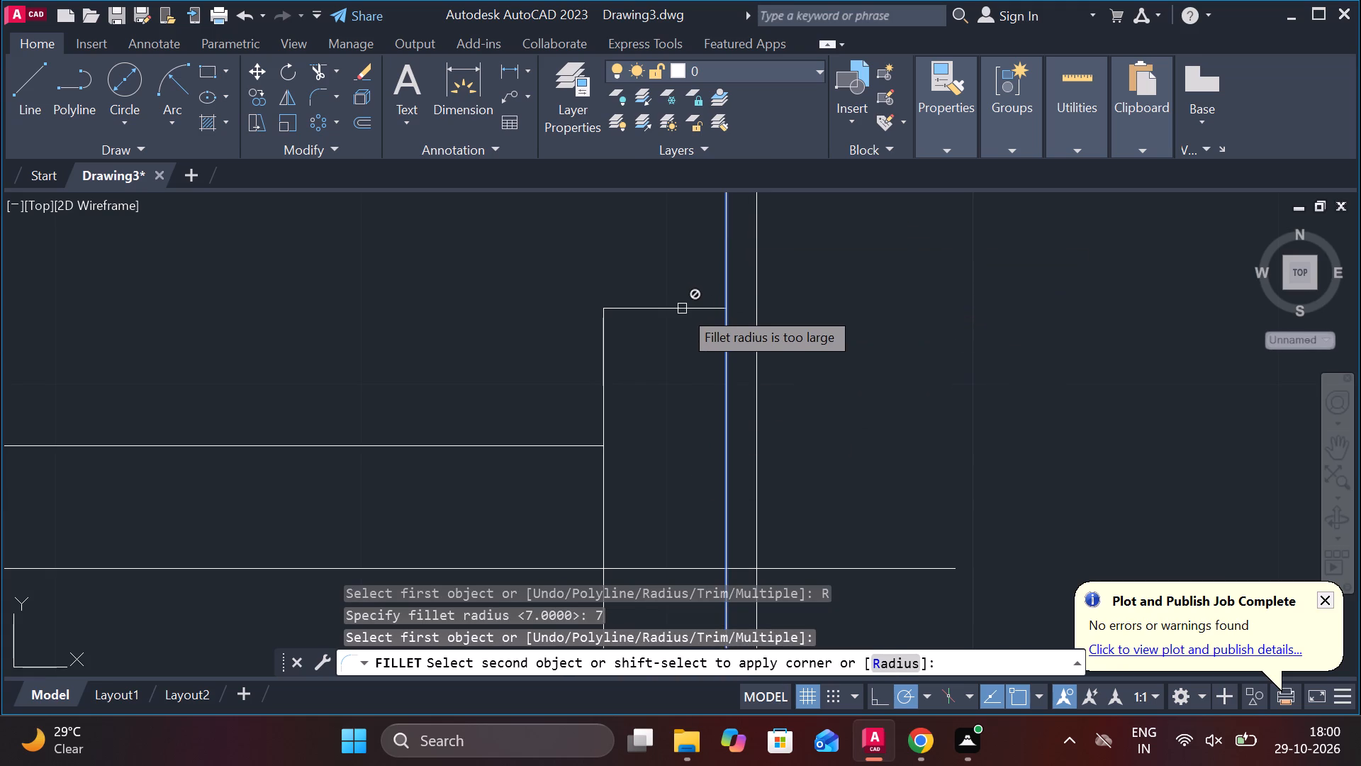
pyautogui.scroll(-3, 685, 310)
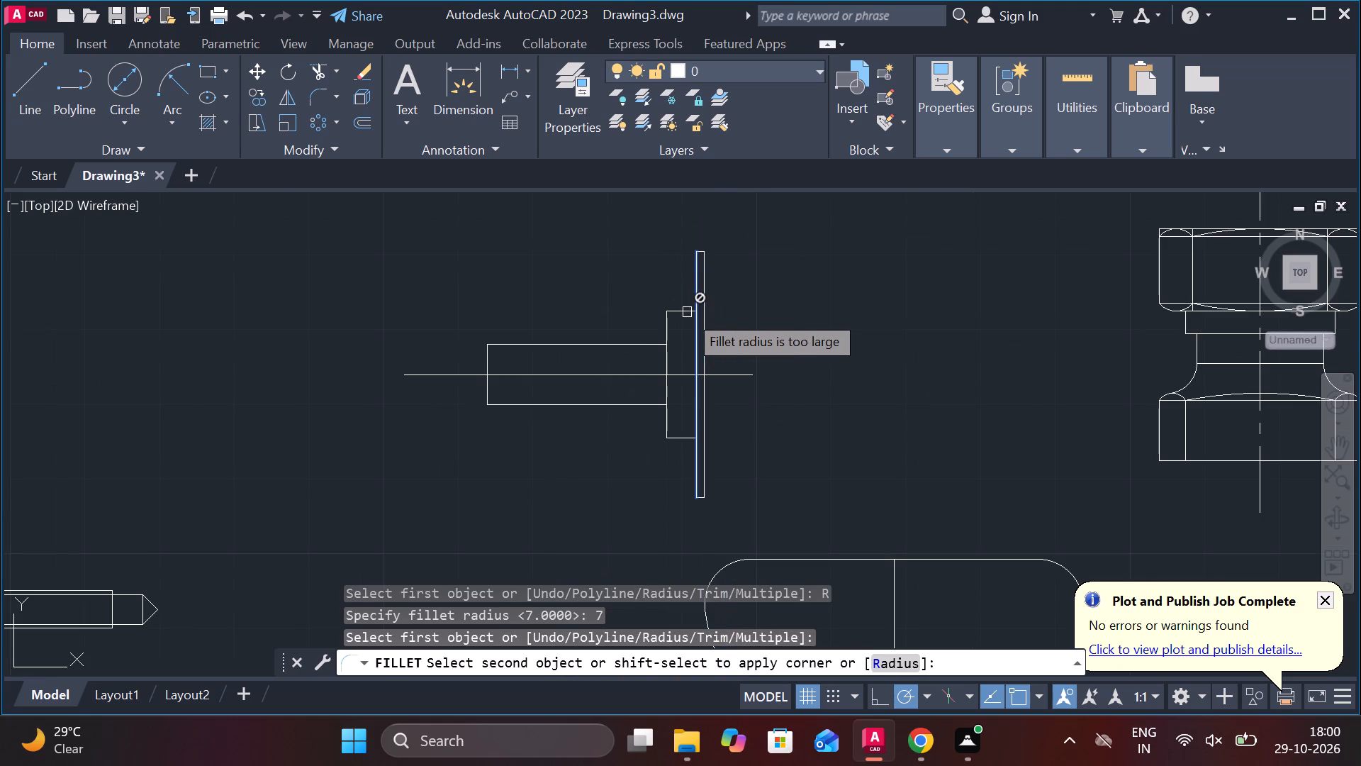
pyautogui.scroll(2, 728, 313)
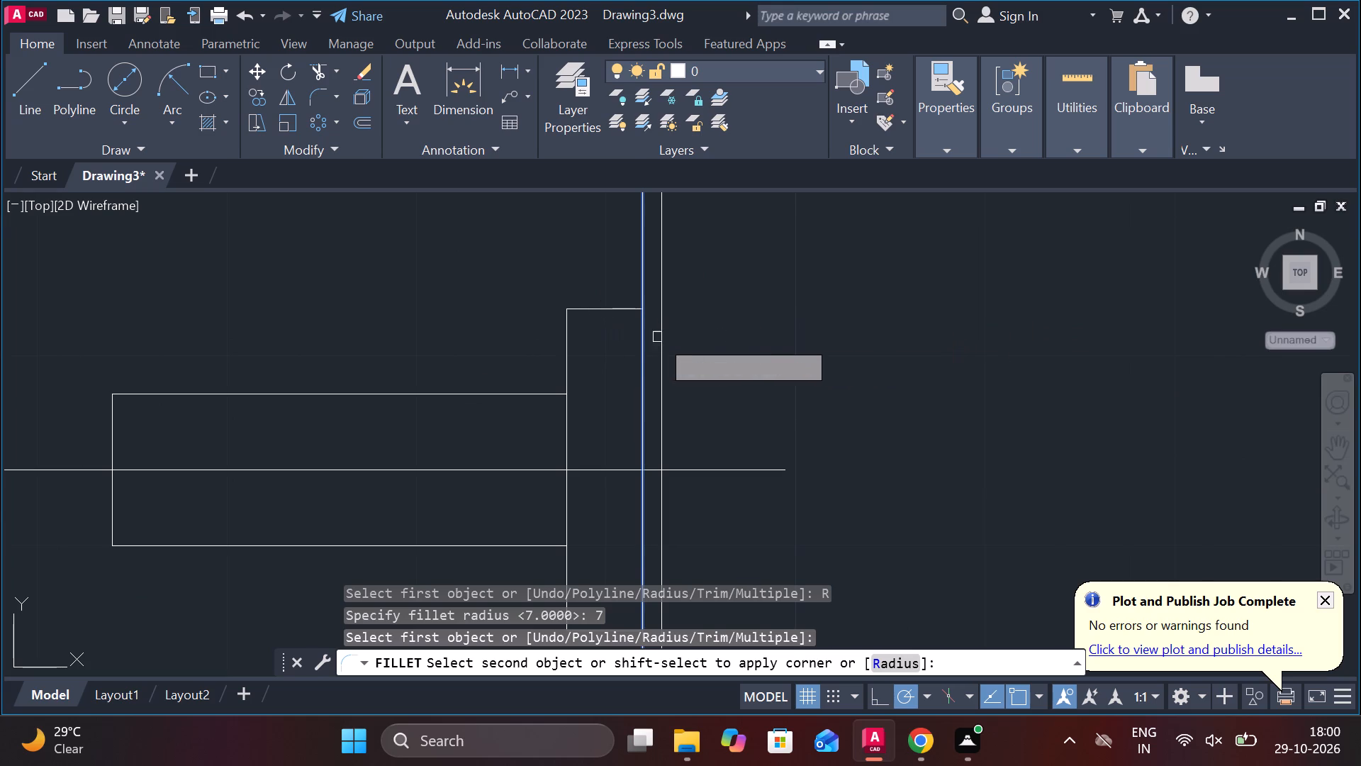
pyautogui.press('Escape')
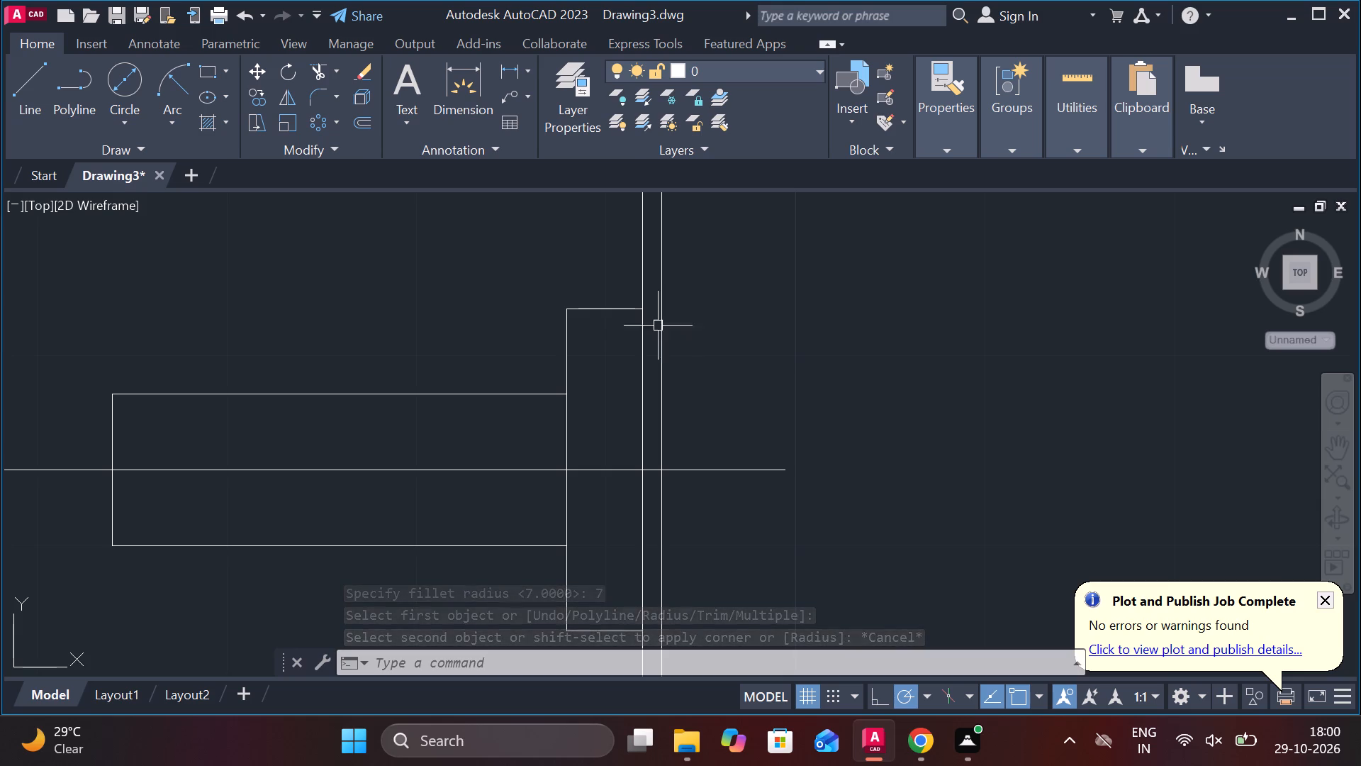
# Start a fillet with the collar's west vertical edge as the first object, keeping the radius of 7.
pyautogui.click(316, 99)
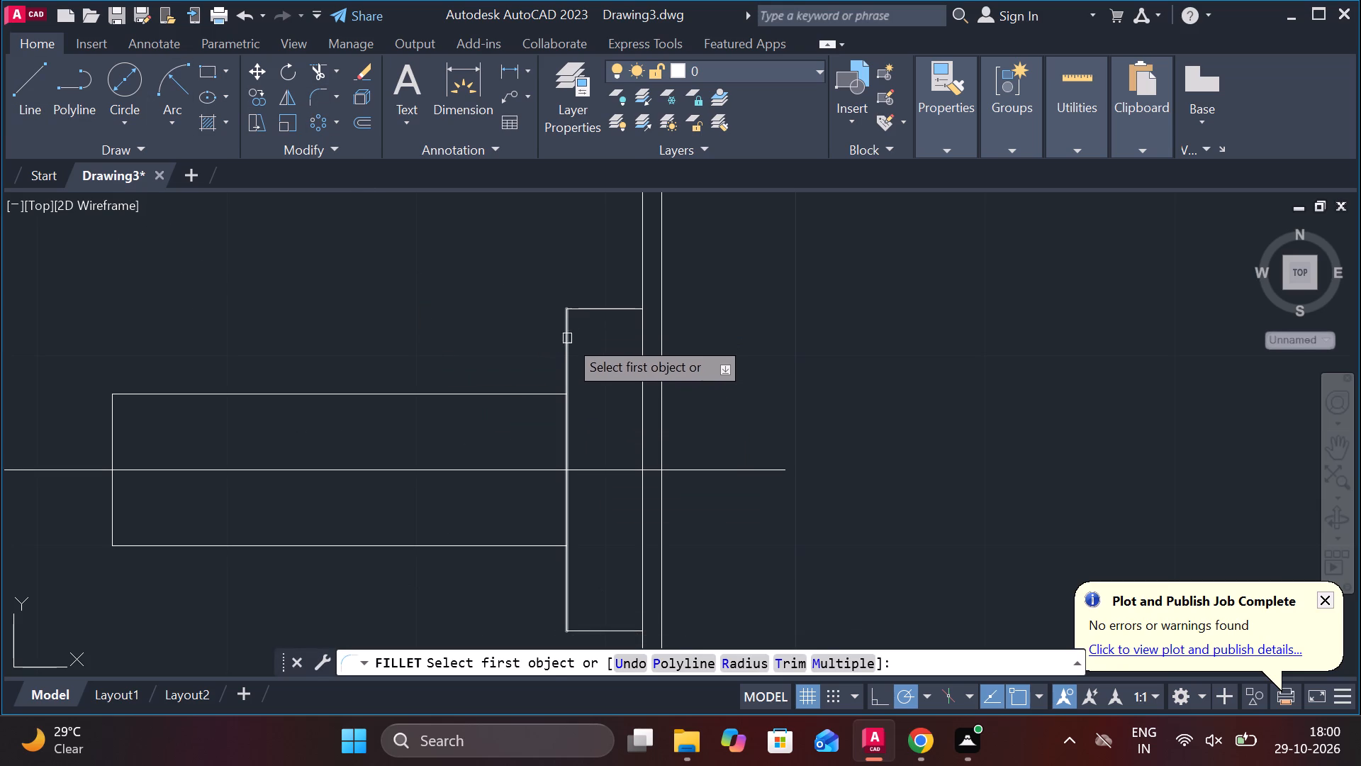
pyautogui.click(563, 349)
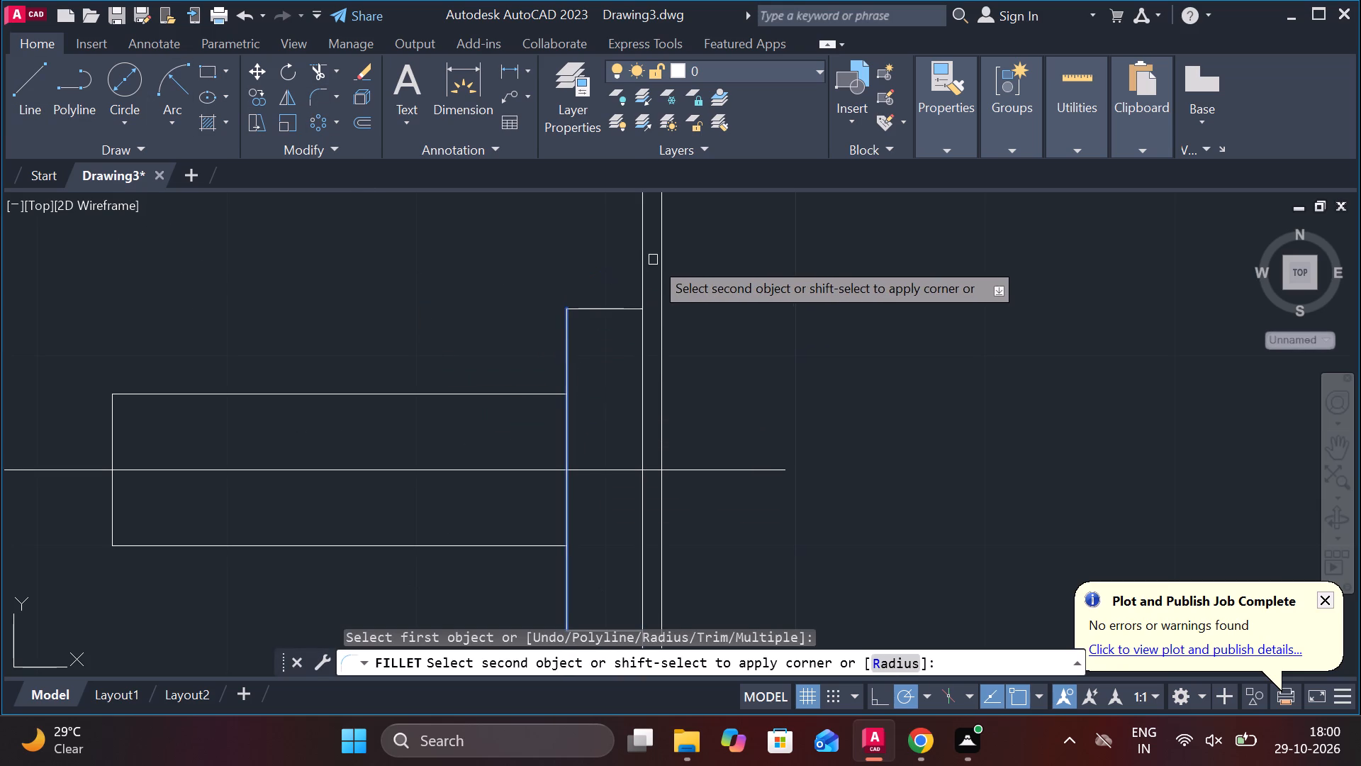
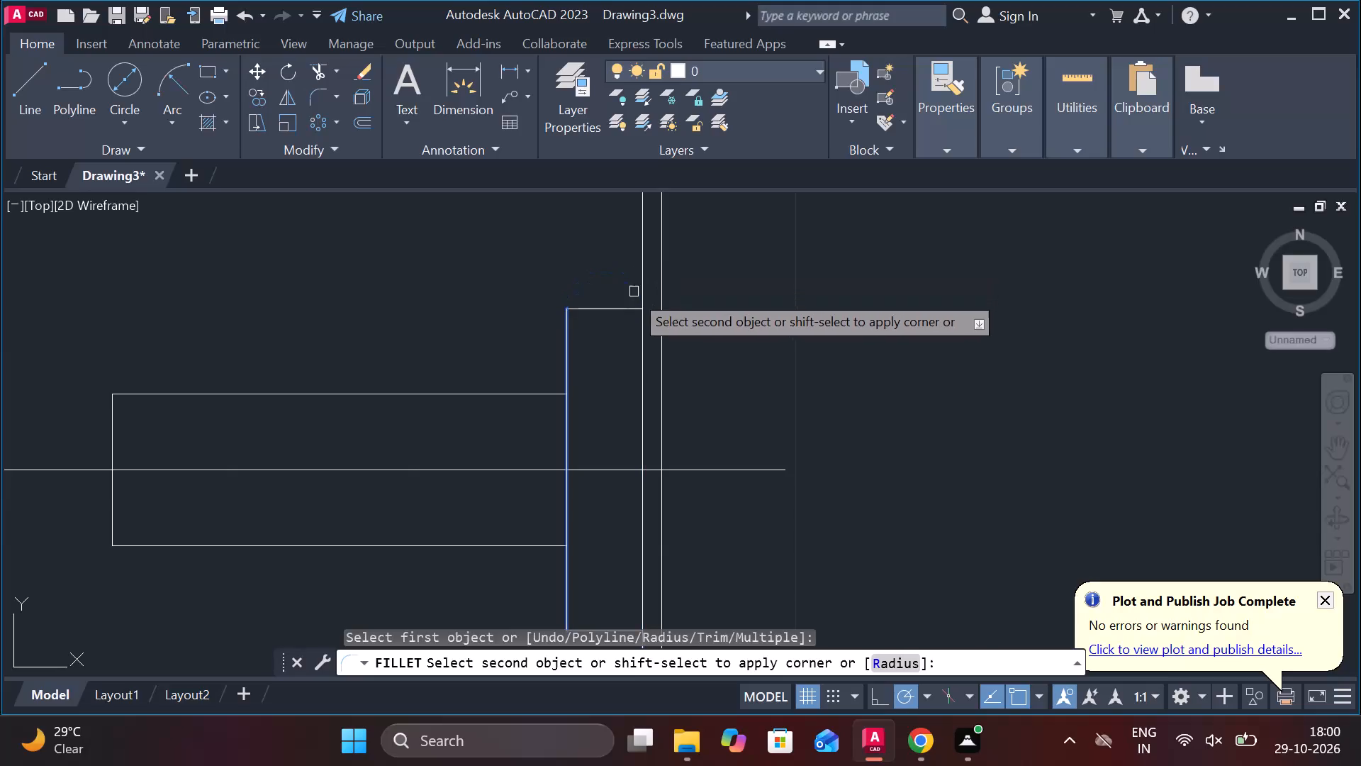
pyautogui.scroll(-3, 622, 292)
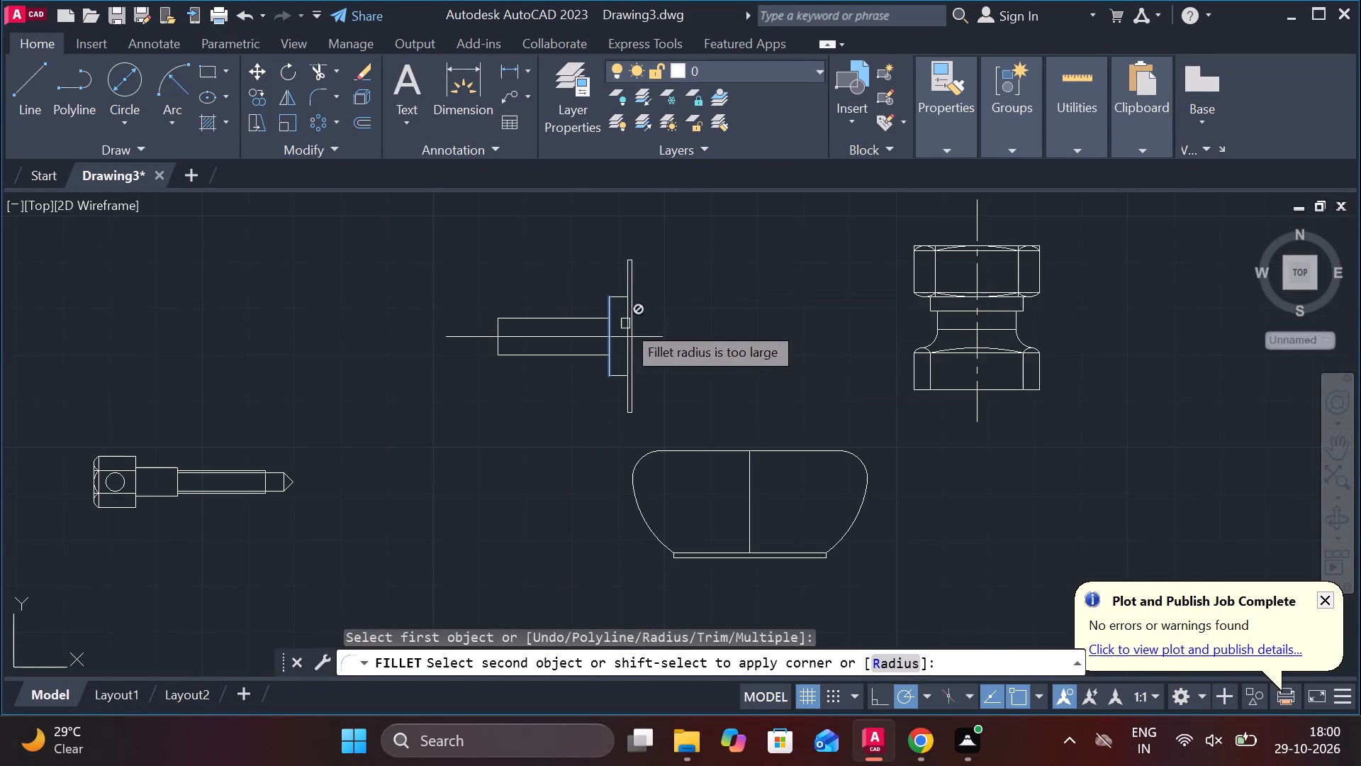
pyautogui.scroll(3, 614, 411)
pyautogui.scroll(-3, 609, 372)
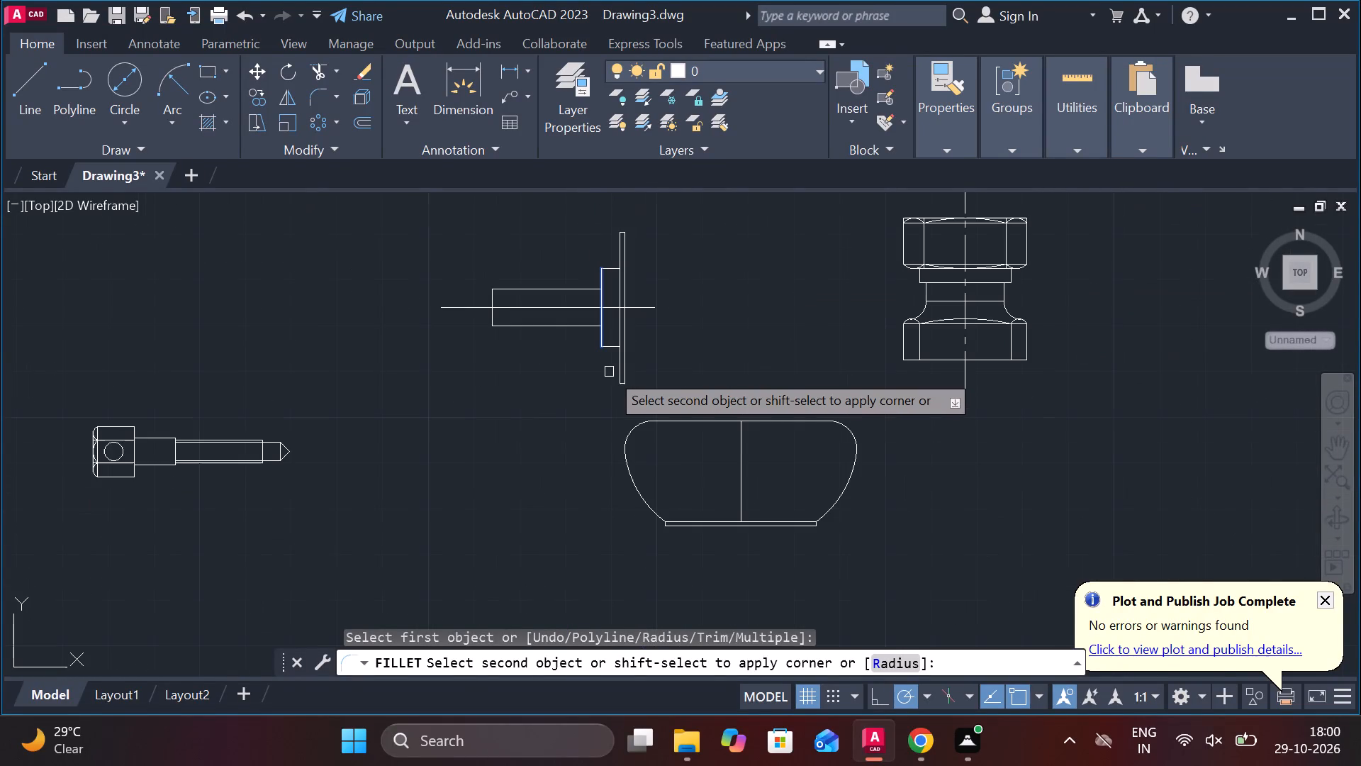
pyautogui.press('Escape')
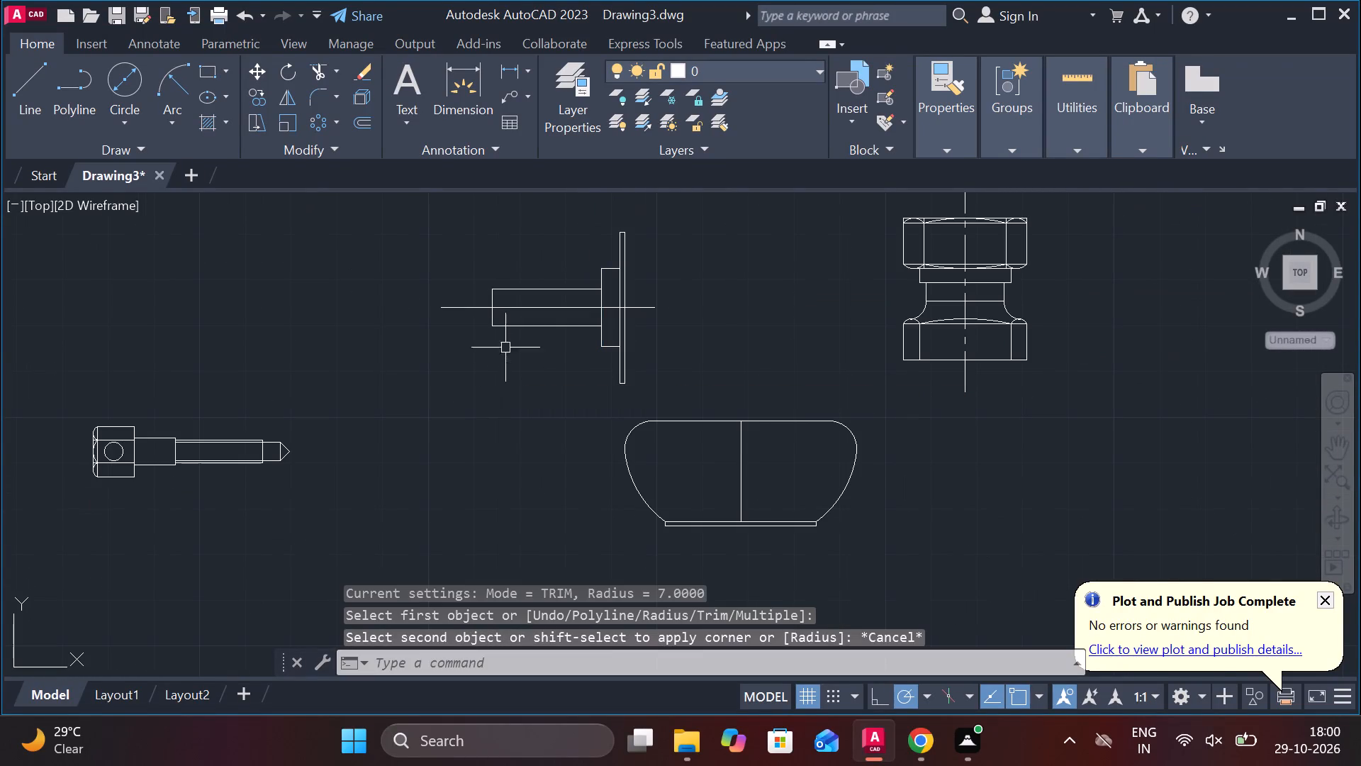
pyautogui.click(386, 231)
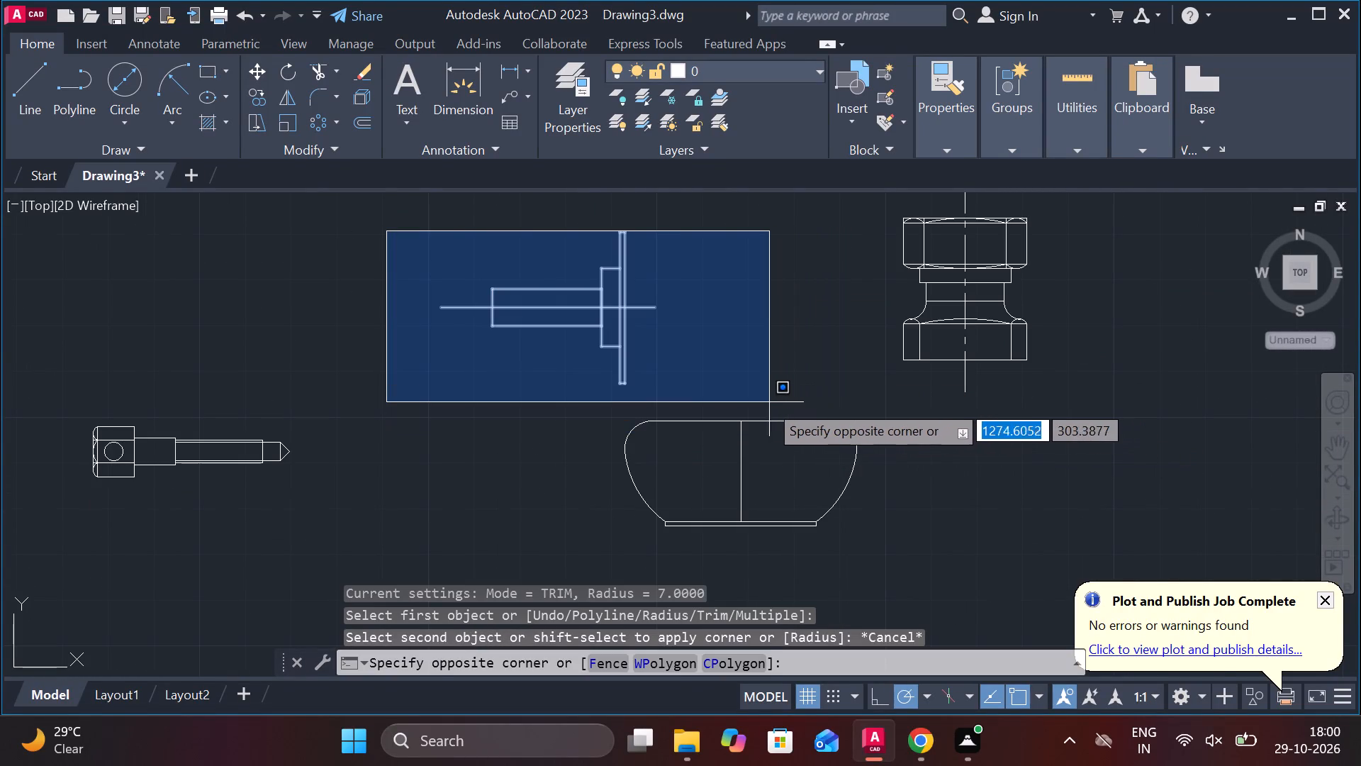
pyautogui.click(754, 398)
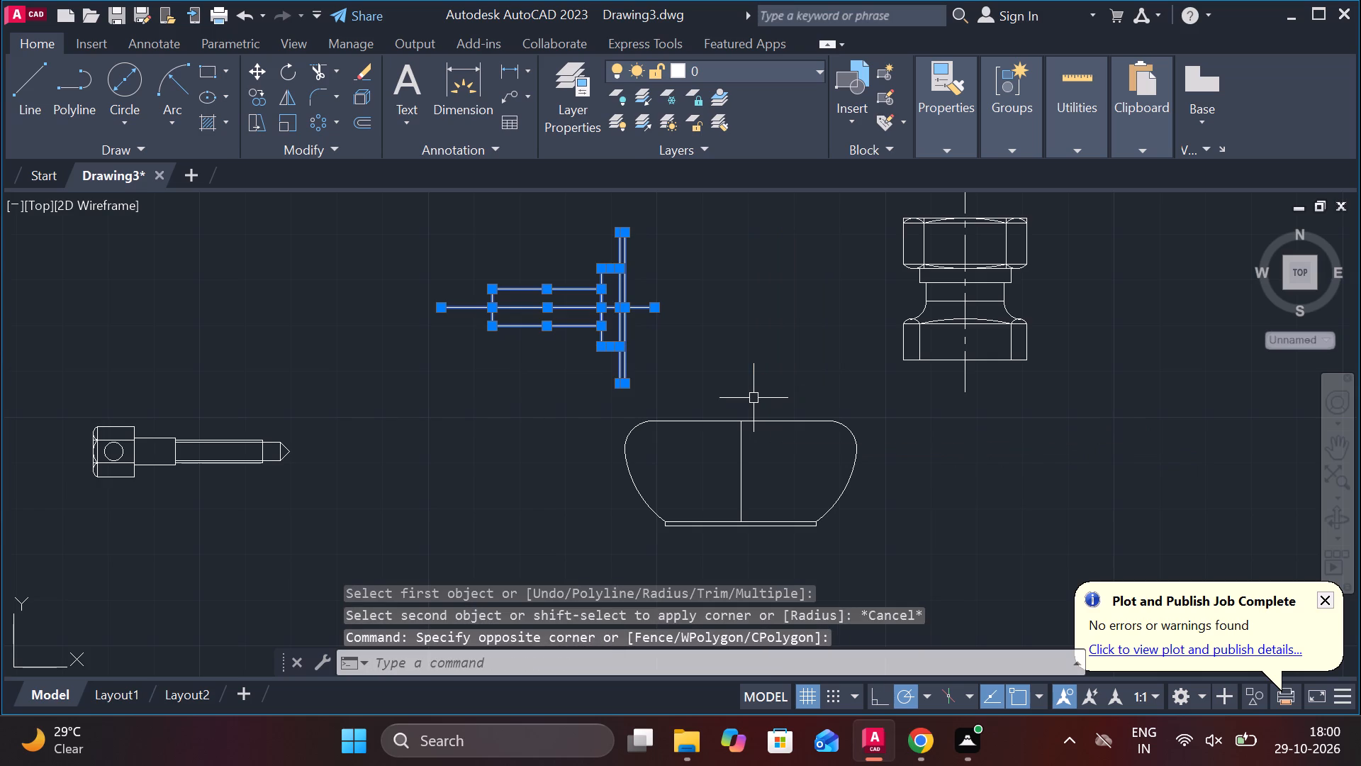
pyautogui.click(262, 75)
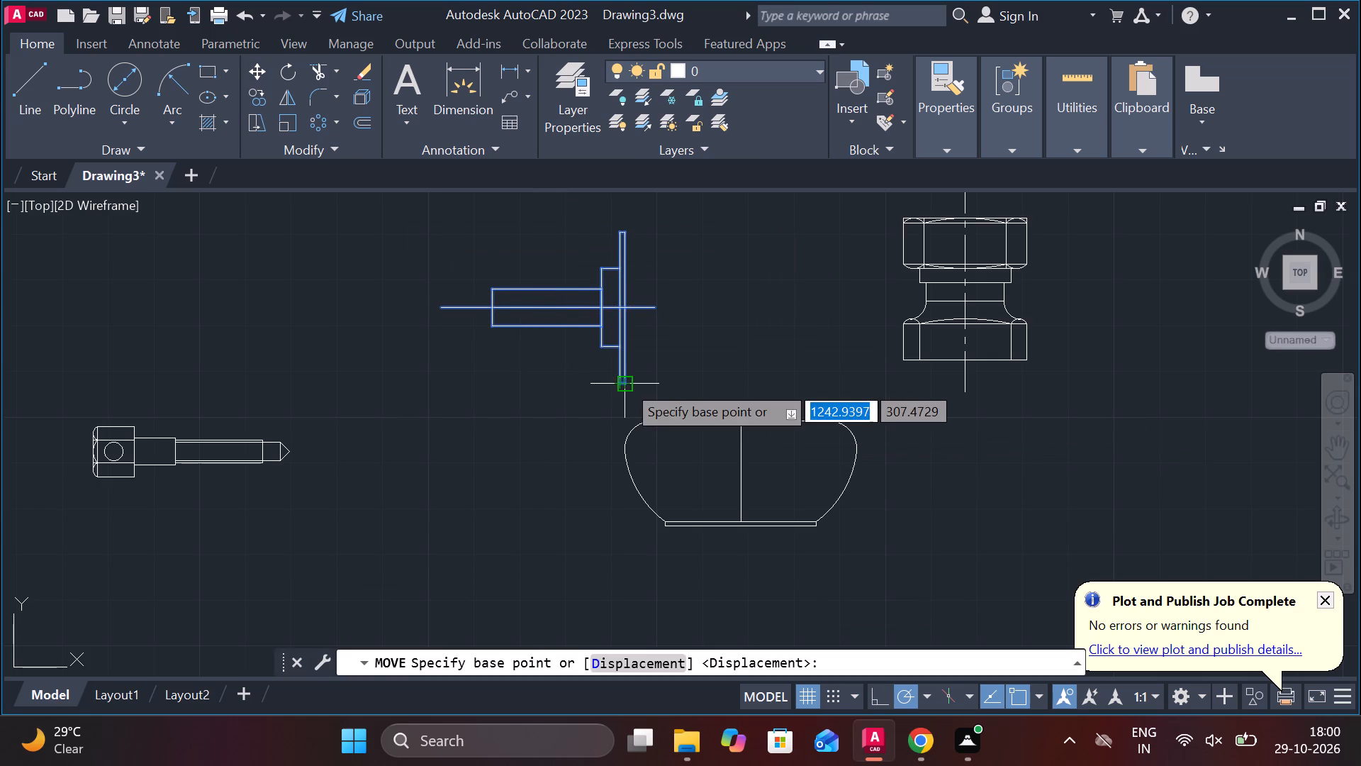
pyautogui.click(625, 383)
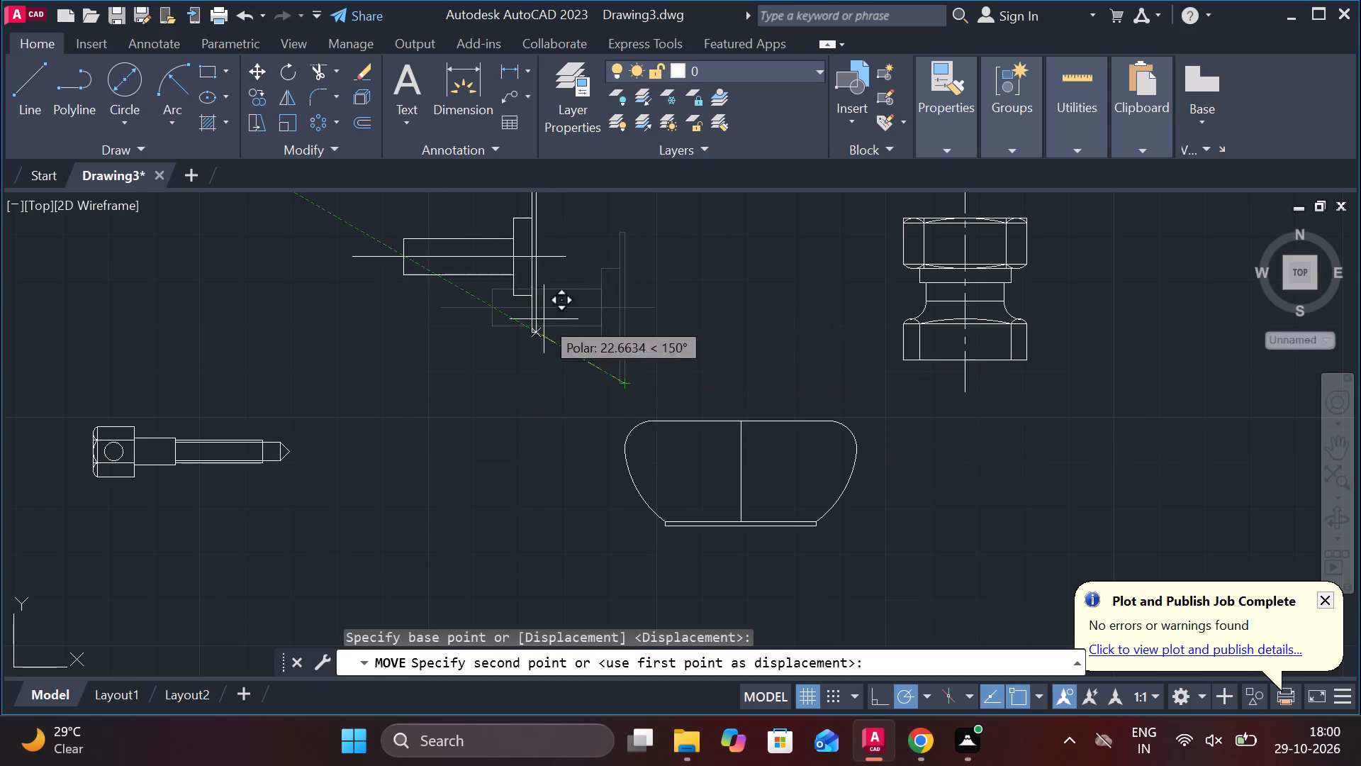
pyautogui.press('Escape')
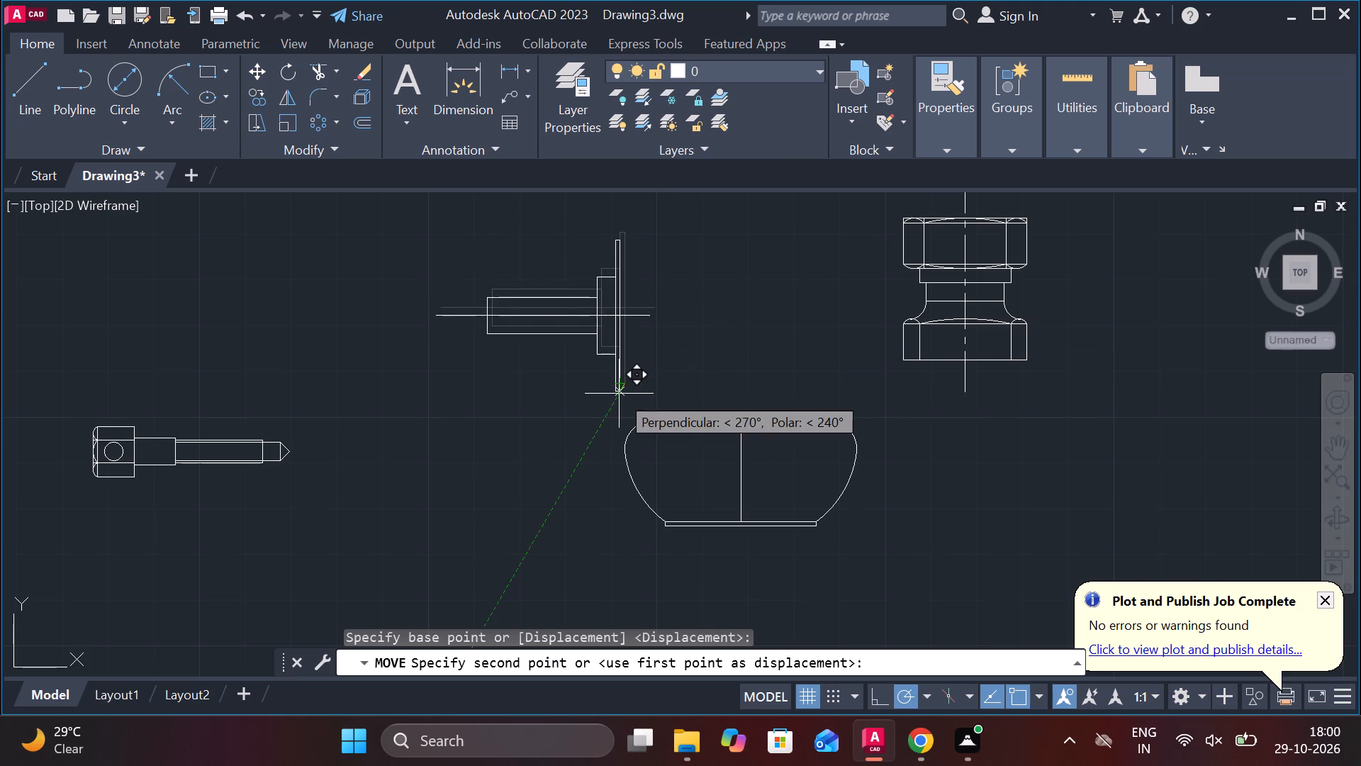
# Rotate the whole flanged shaft 270° about the flange's bottom east corner, standing the shaft upright above the flange.
pyautogui.click(716, 216)
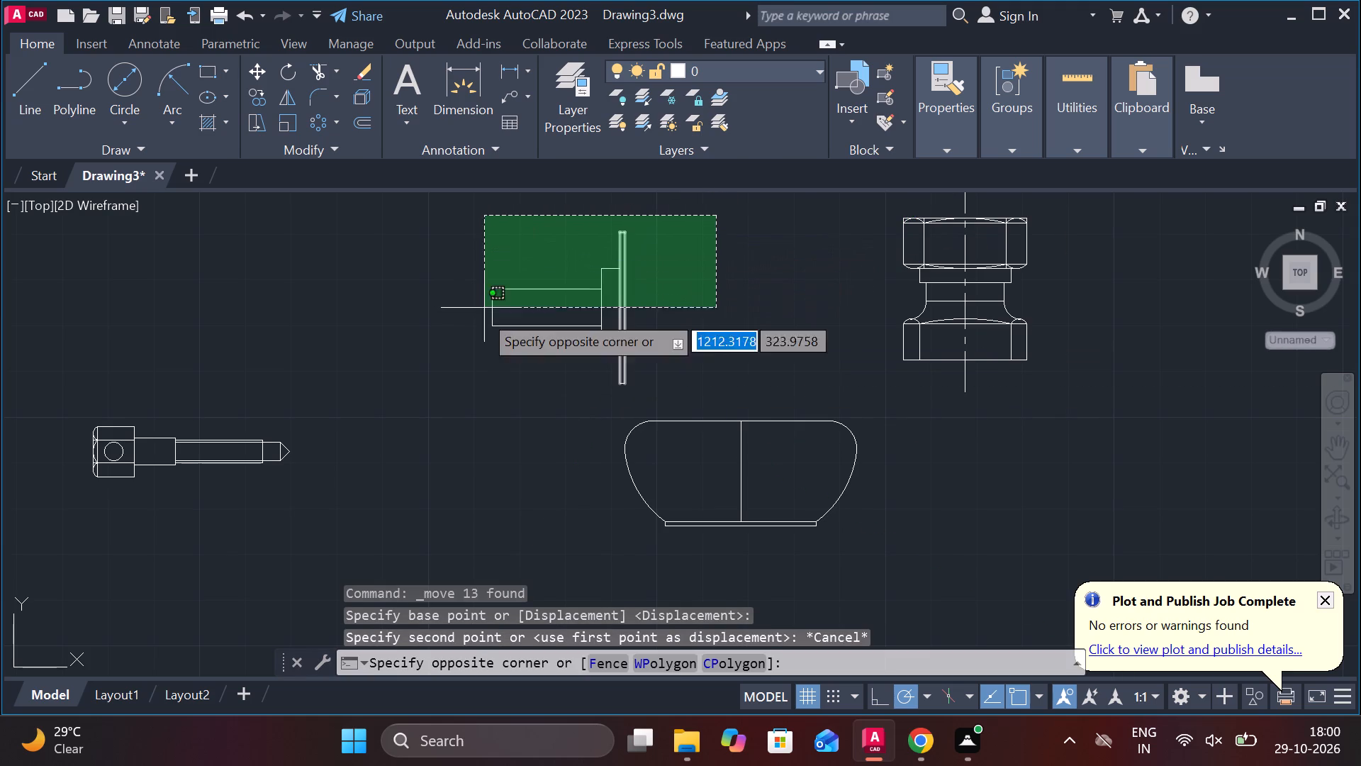
pyautogui.click(430, 413)
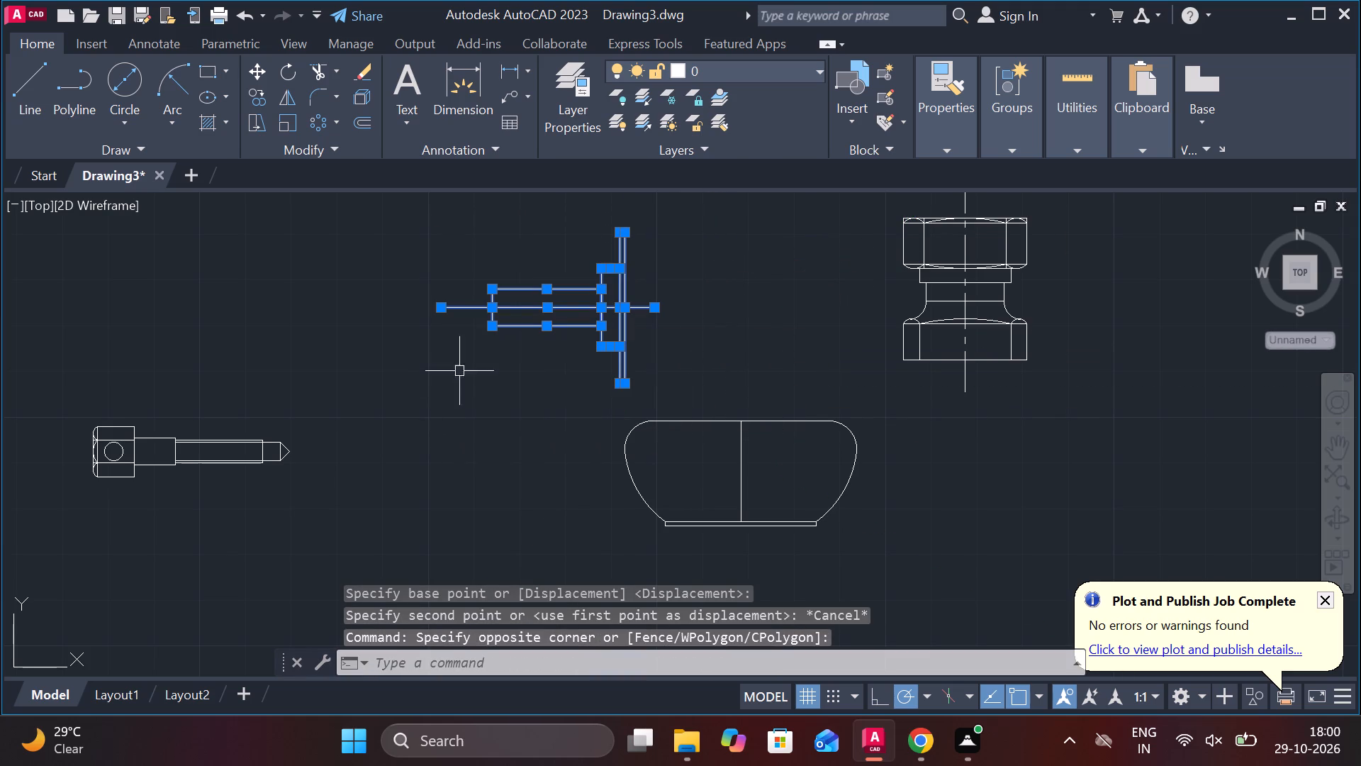
pyautogui.click(285, 77)
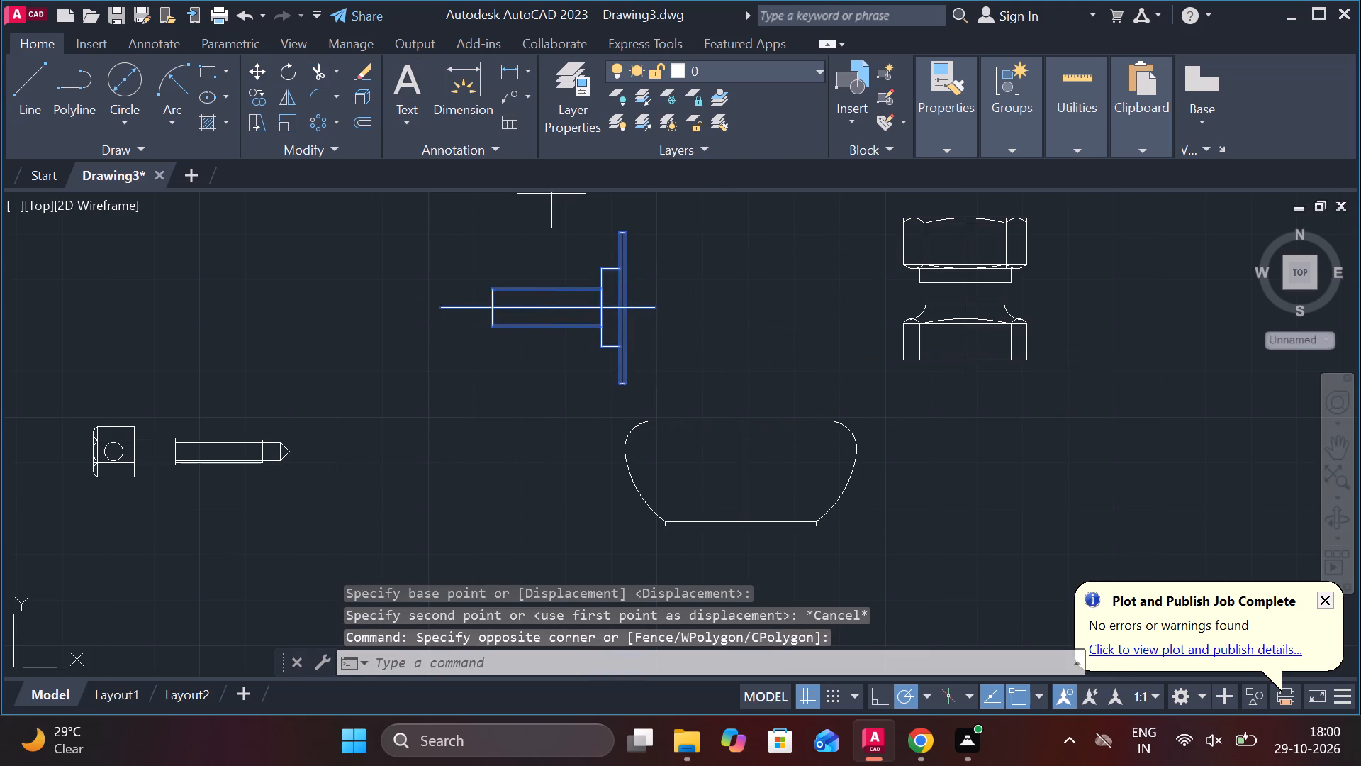
pyautogui.scroll(2, 634, 388)
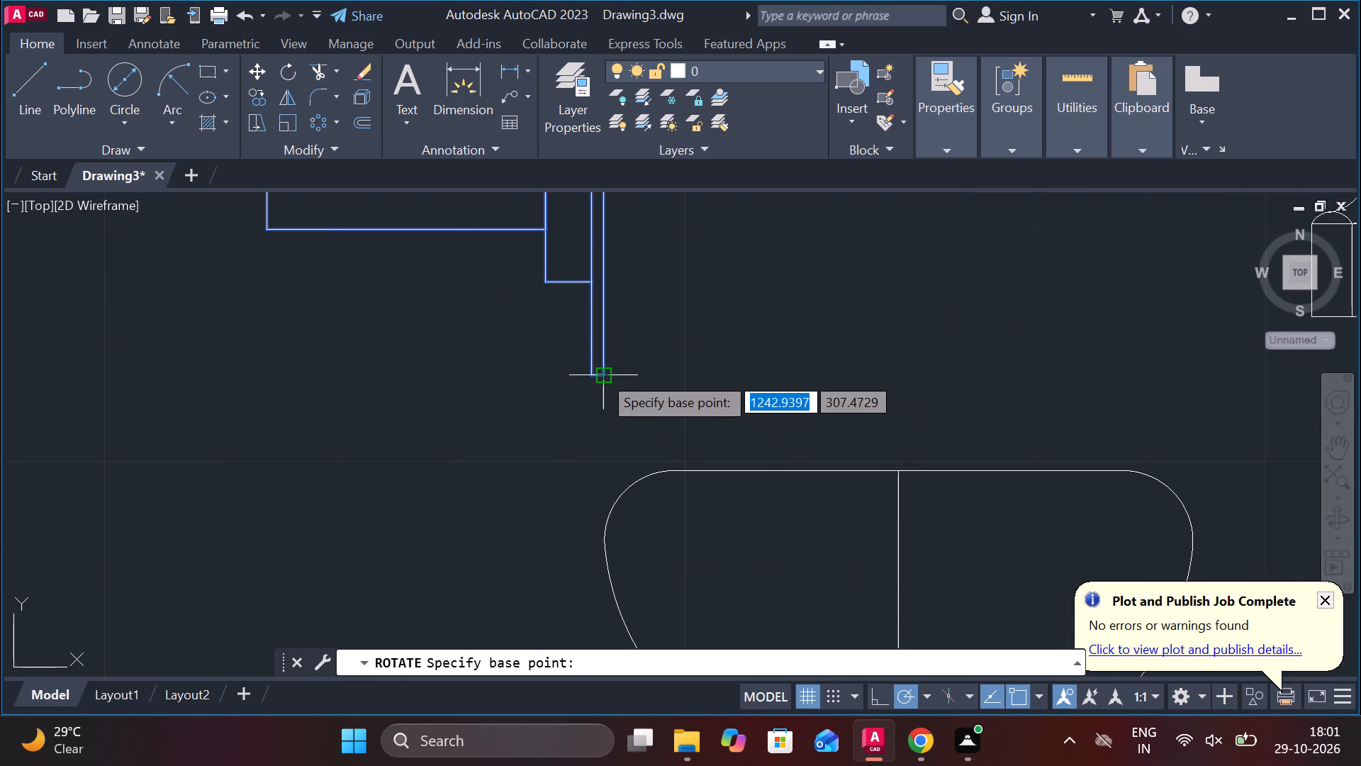
pyautogui.click(601, 374)
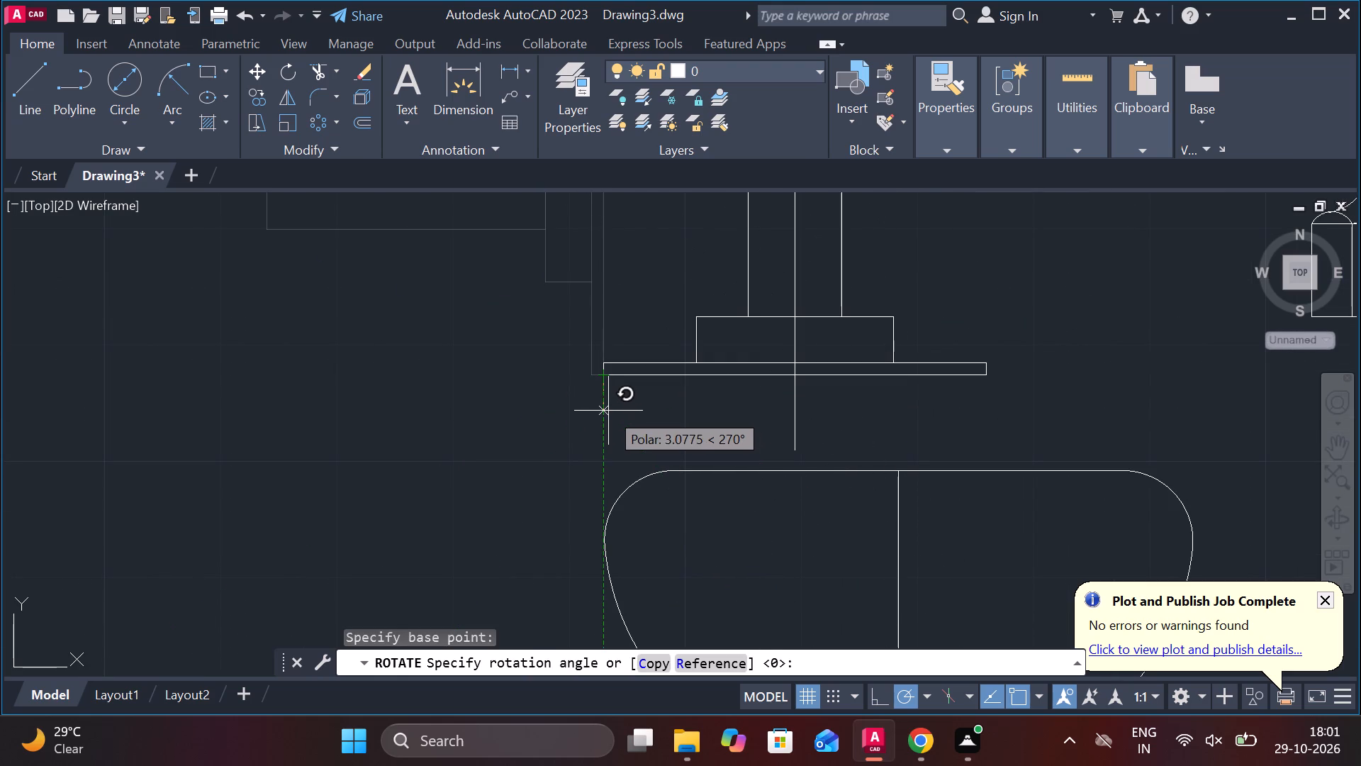
pyautogui.click(608, 411)
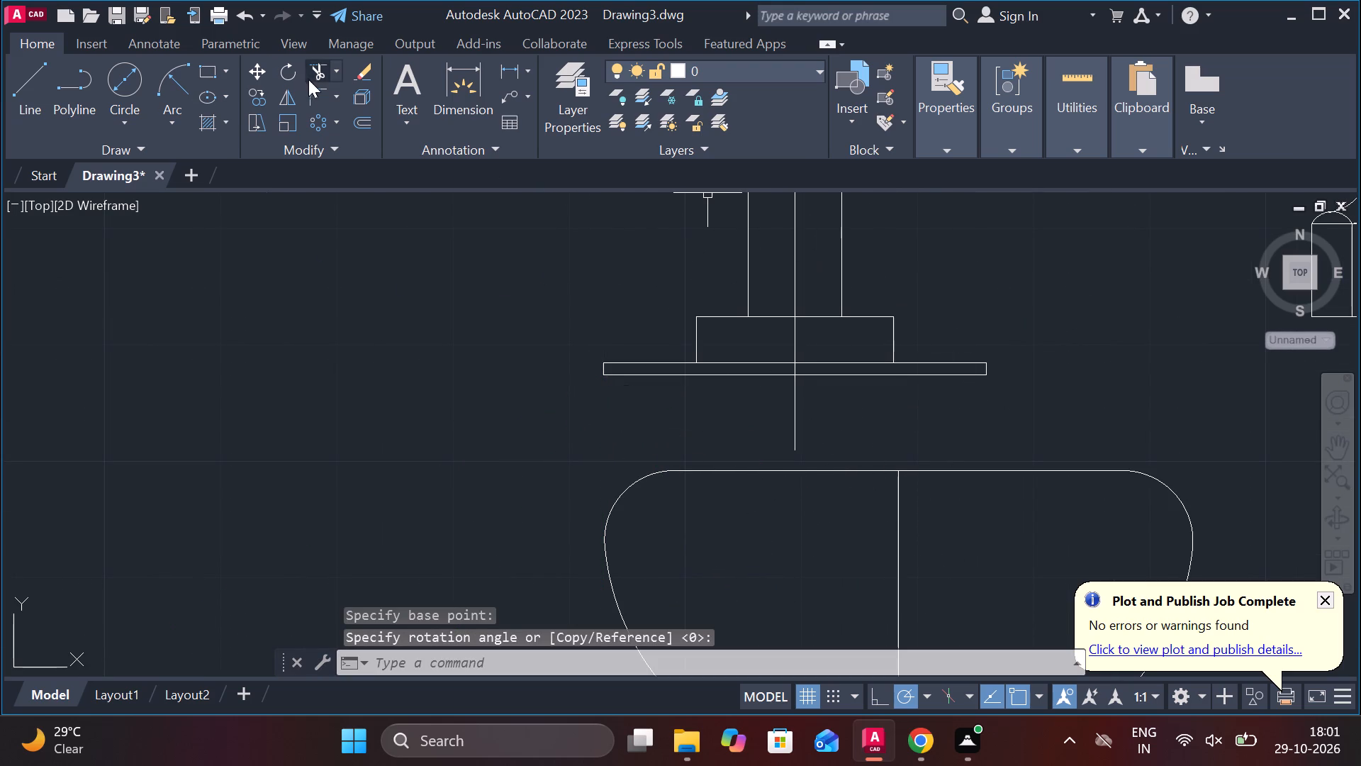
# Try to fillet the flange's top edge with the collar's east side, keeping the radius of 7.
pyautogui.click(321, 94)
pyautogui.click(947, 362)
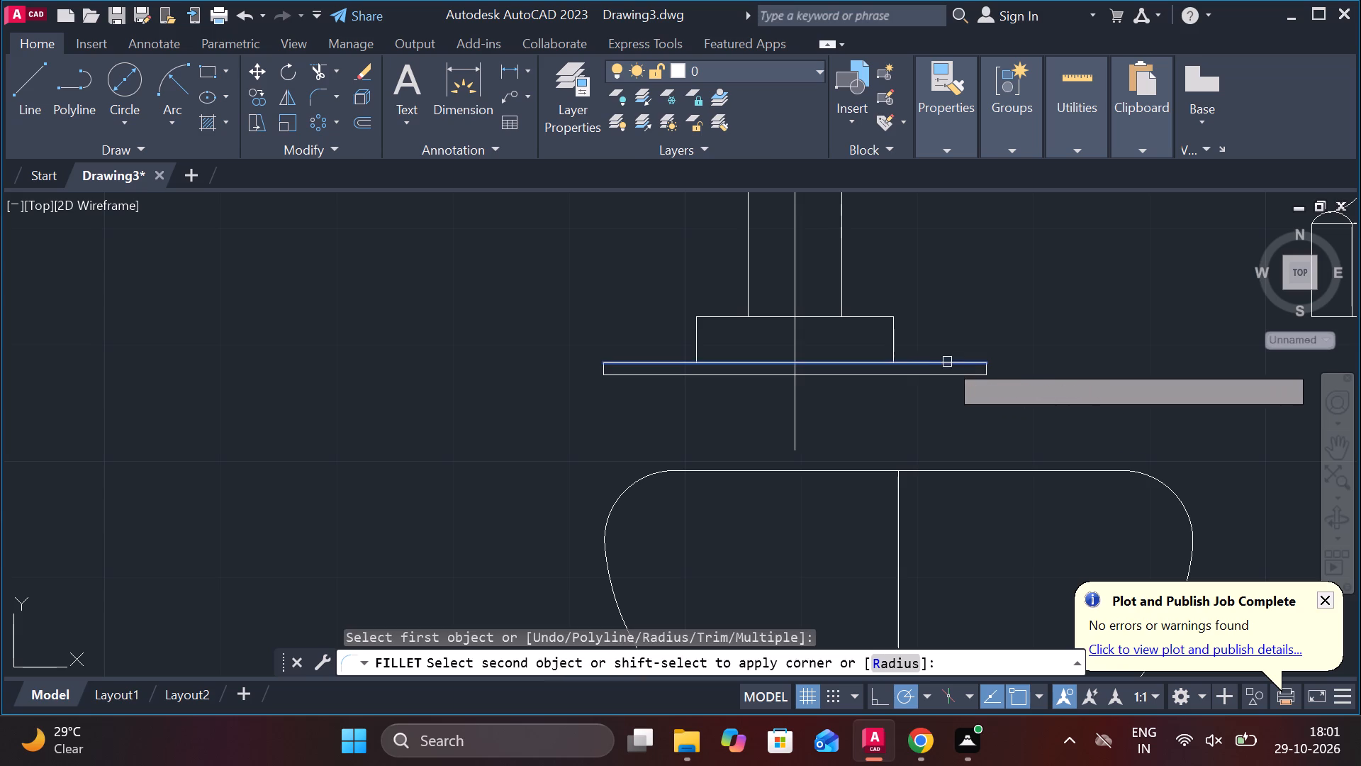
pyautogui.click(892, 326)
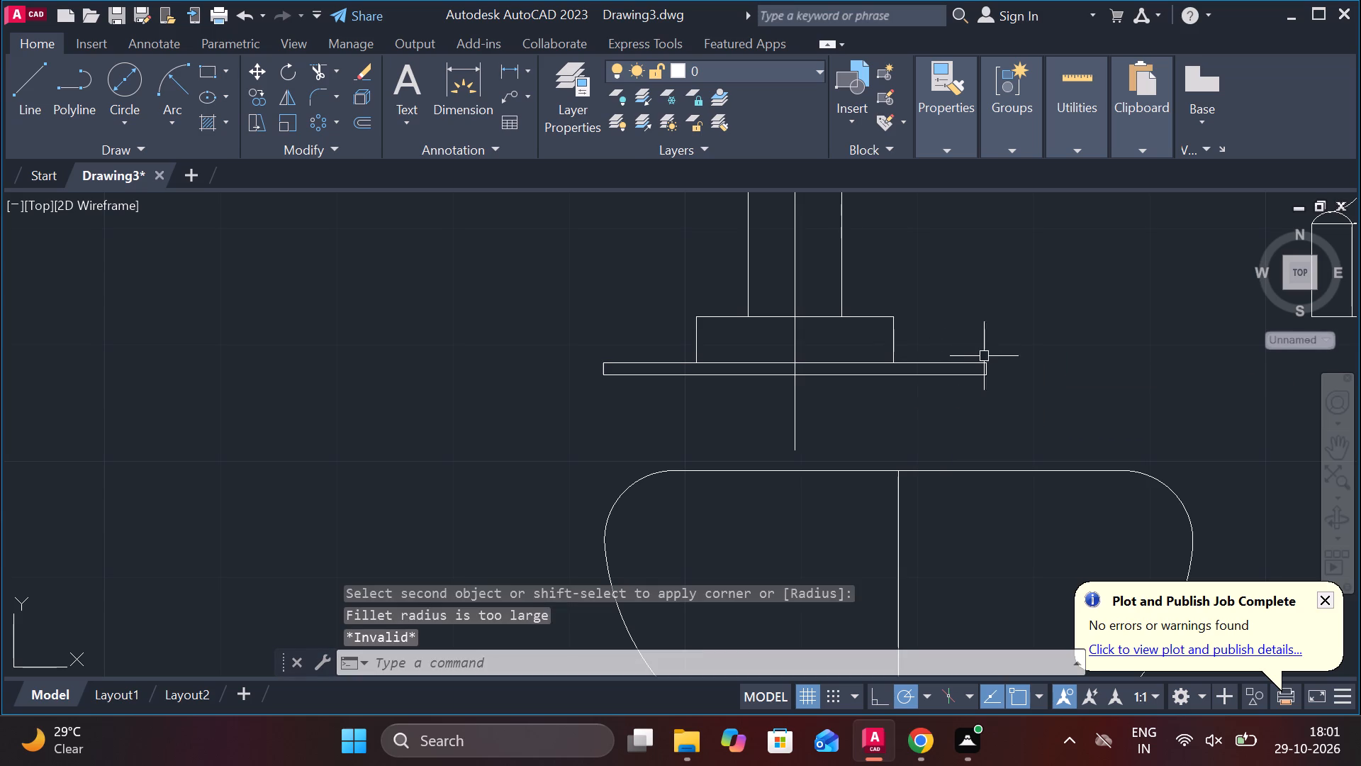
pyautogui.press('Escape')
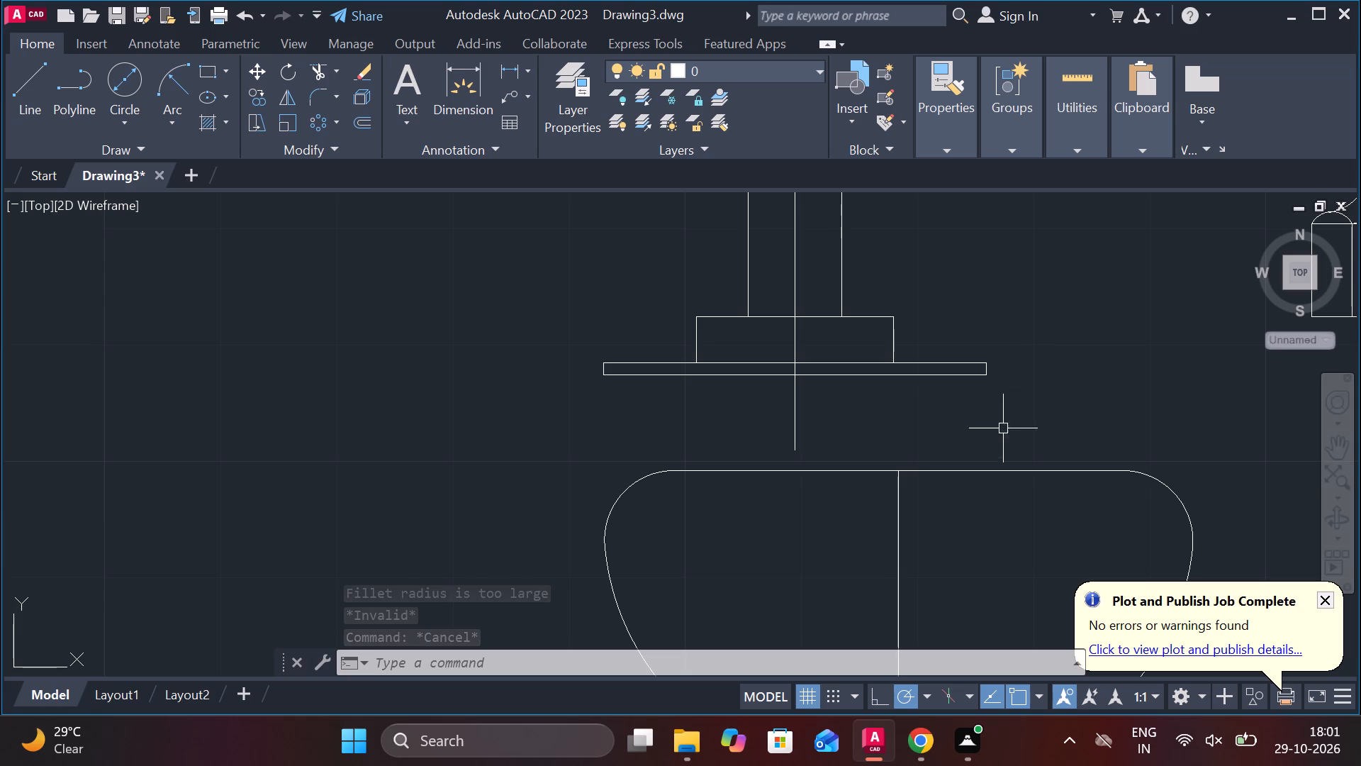
# Trim the flange's top edge between the centre line and the collar's east side.
pyautogui.click(315, 72)
pyautogui.click(866, 365)
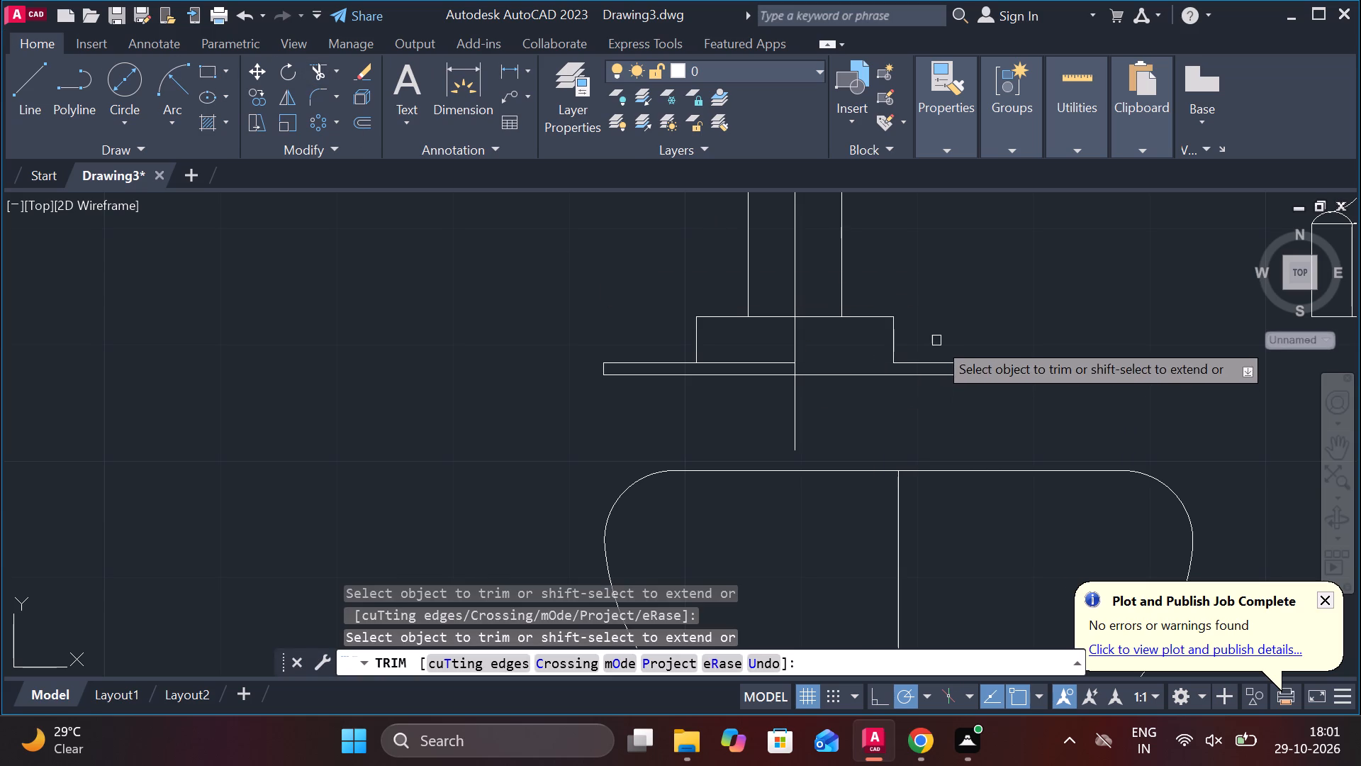
pyautogui.press('Escape')
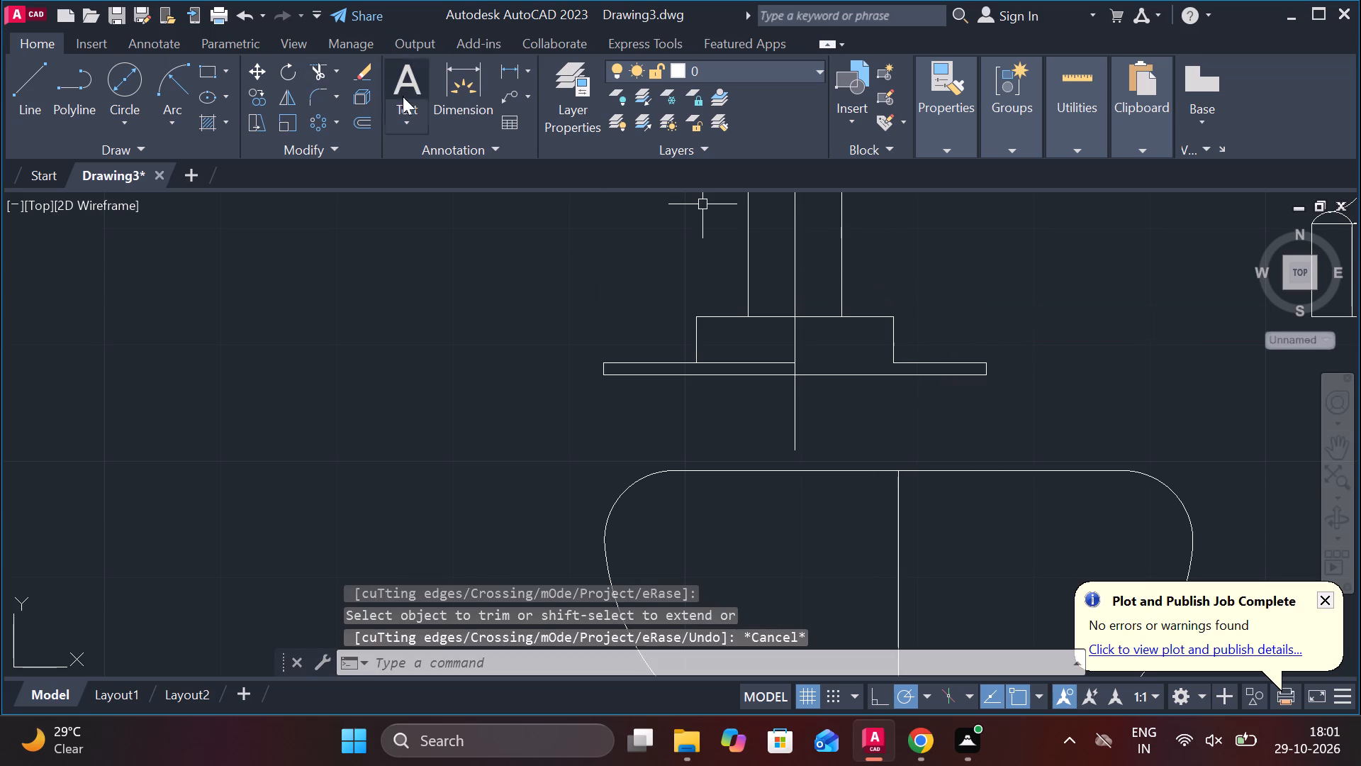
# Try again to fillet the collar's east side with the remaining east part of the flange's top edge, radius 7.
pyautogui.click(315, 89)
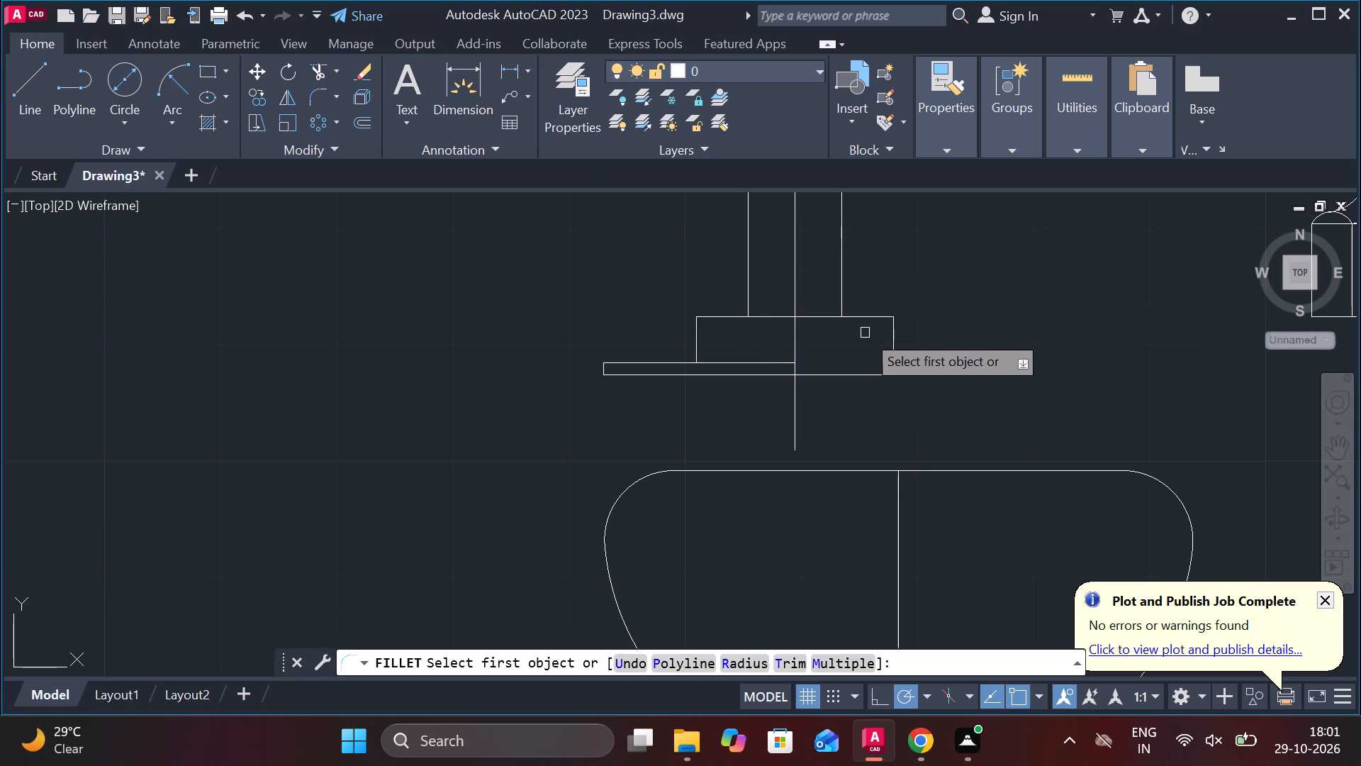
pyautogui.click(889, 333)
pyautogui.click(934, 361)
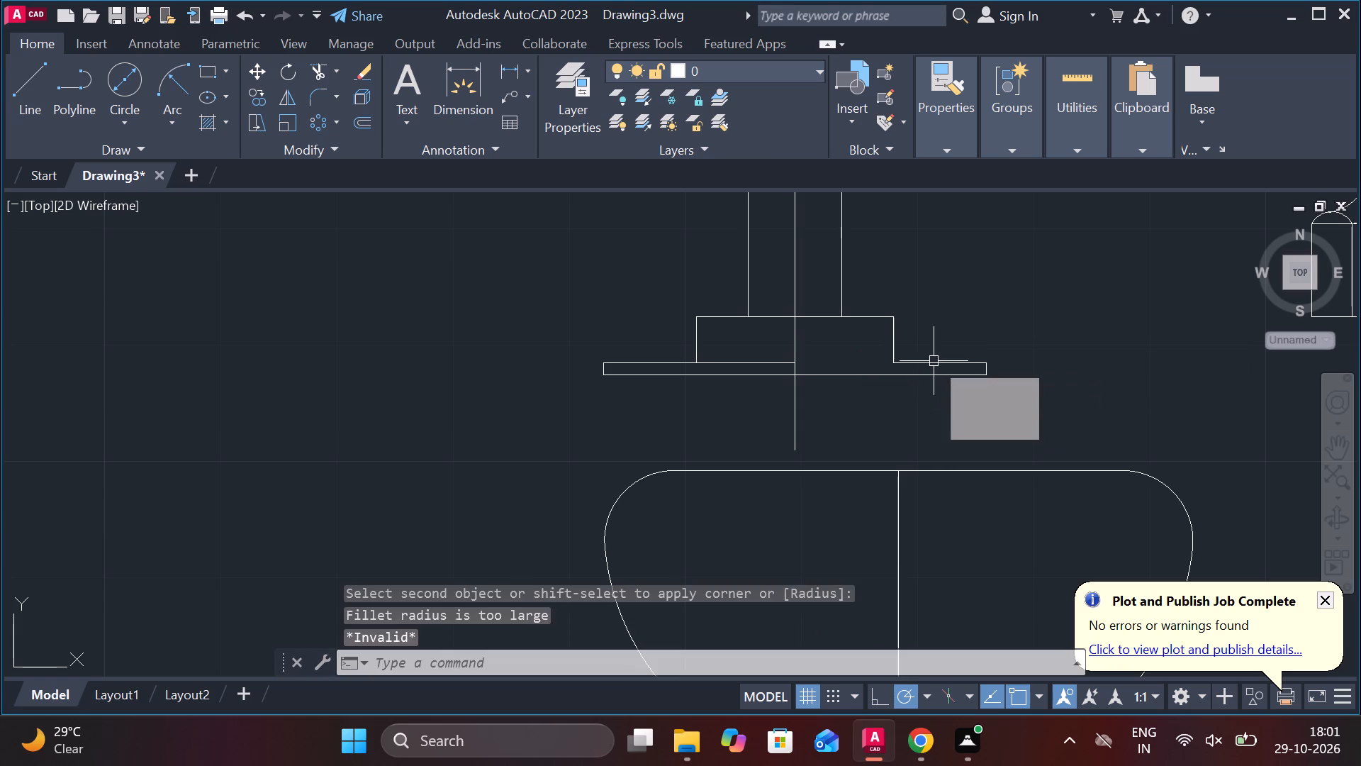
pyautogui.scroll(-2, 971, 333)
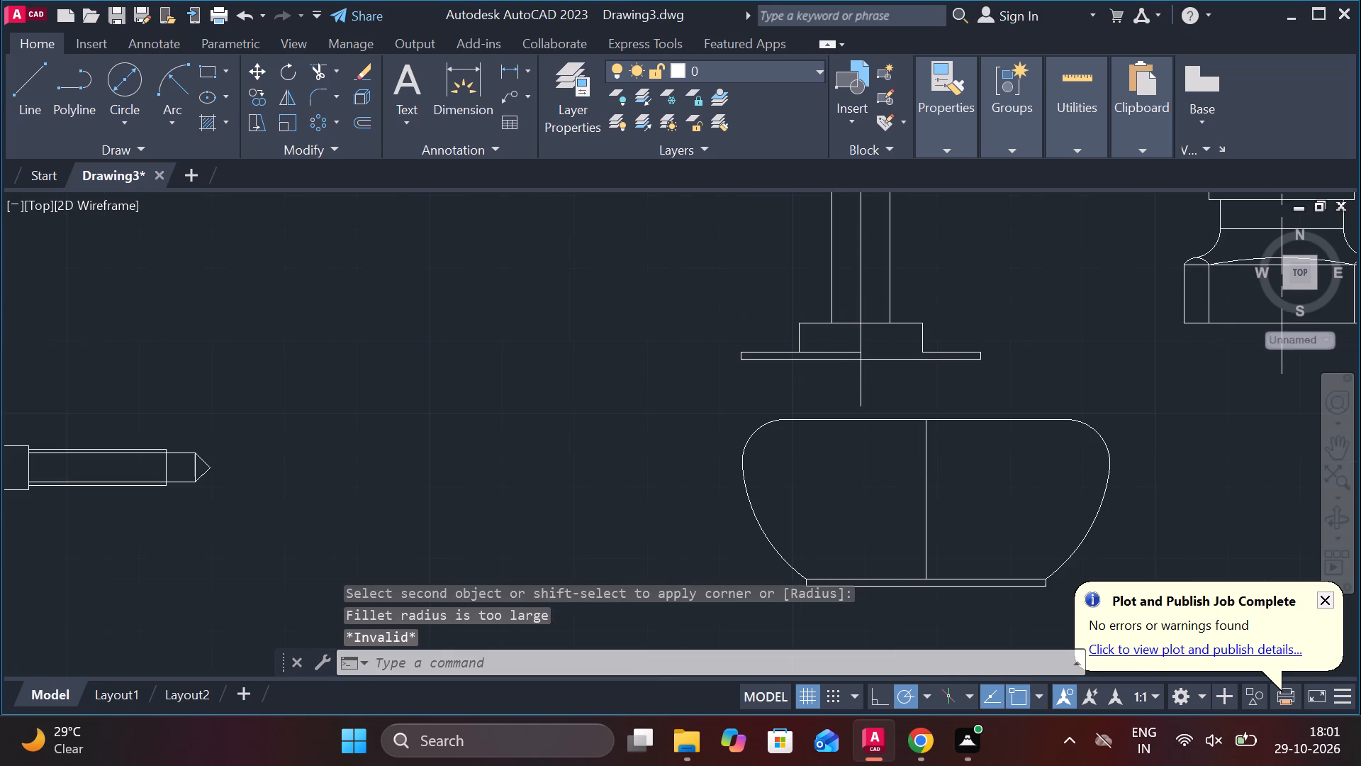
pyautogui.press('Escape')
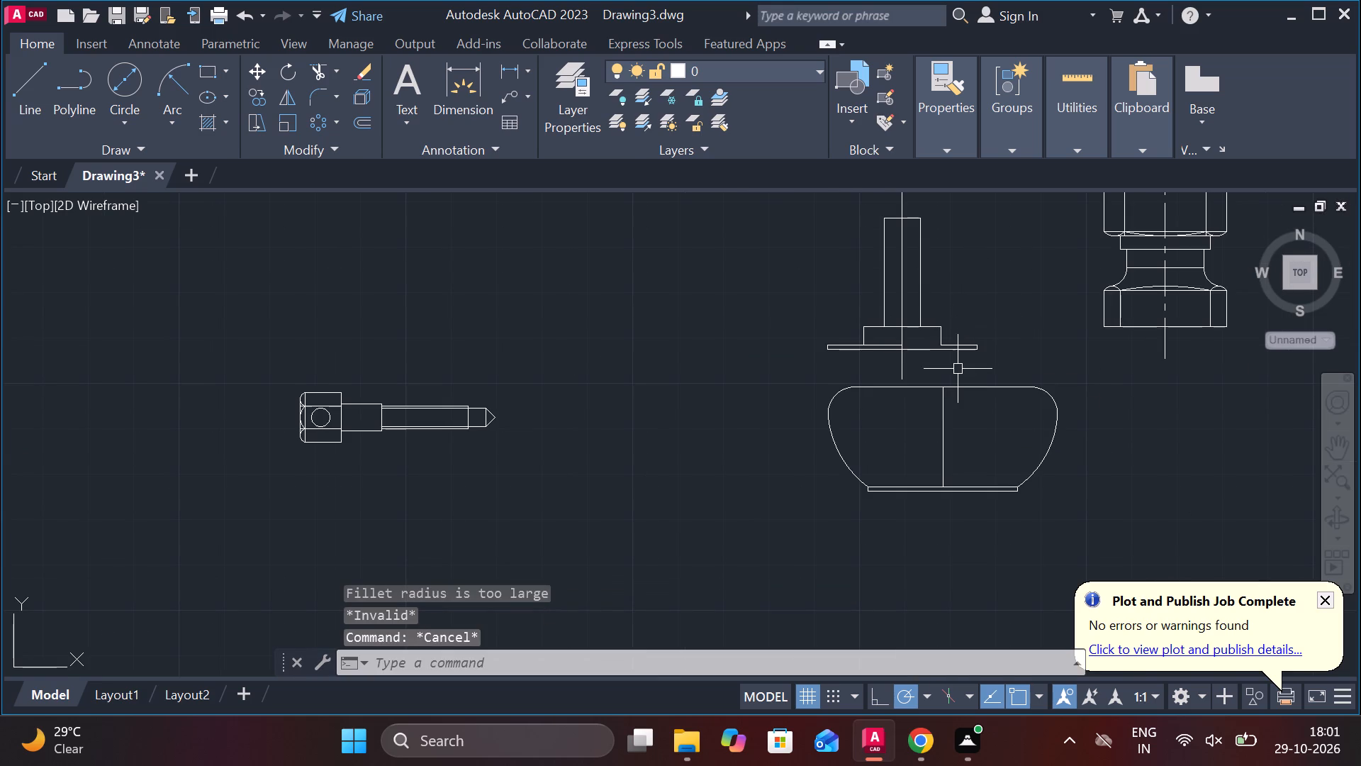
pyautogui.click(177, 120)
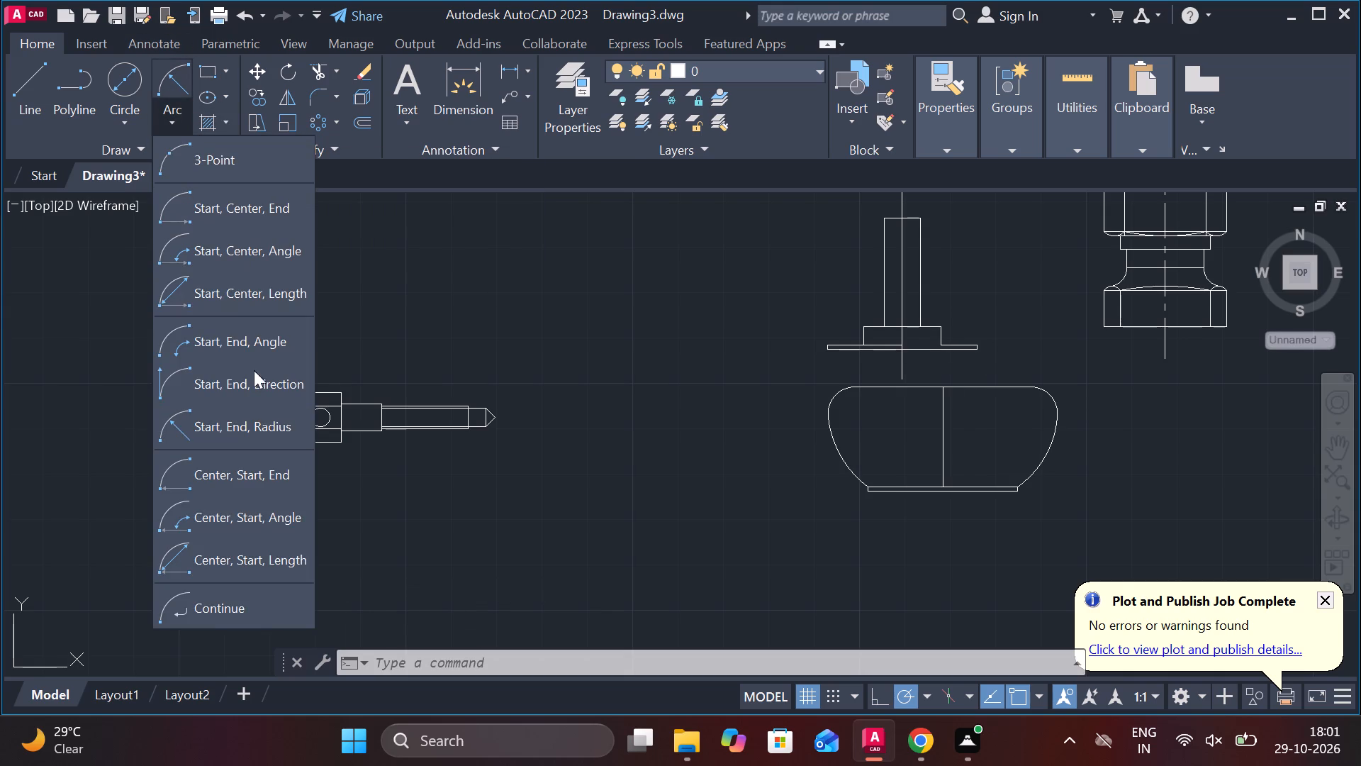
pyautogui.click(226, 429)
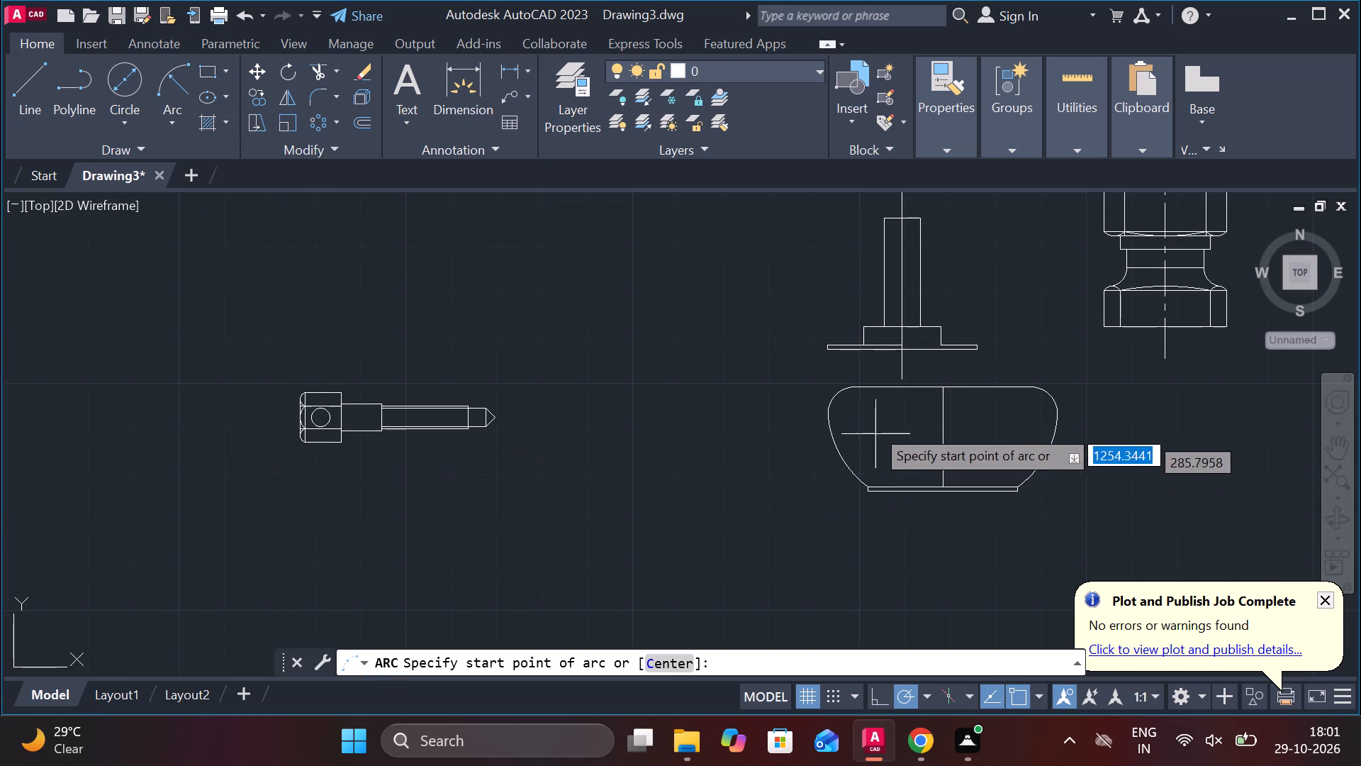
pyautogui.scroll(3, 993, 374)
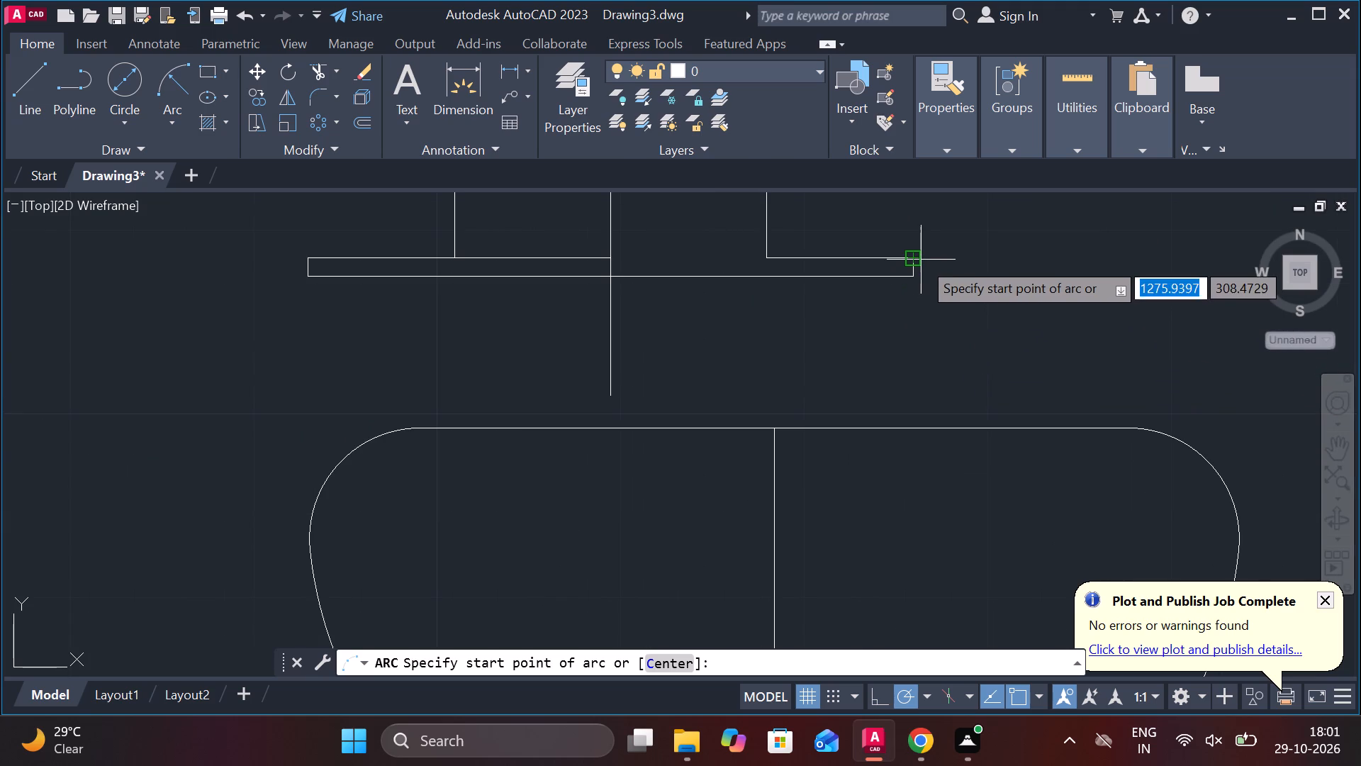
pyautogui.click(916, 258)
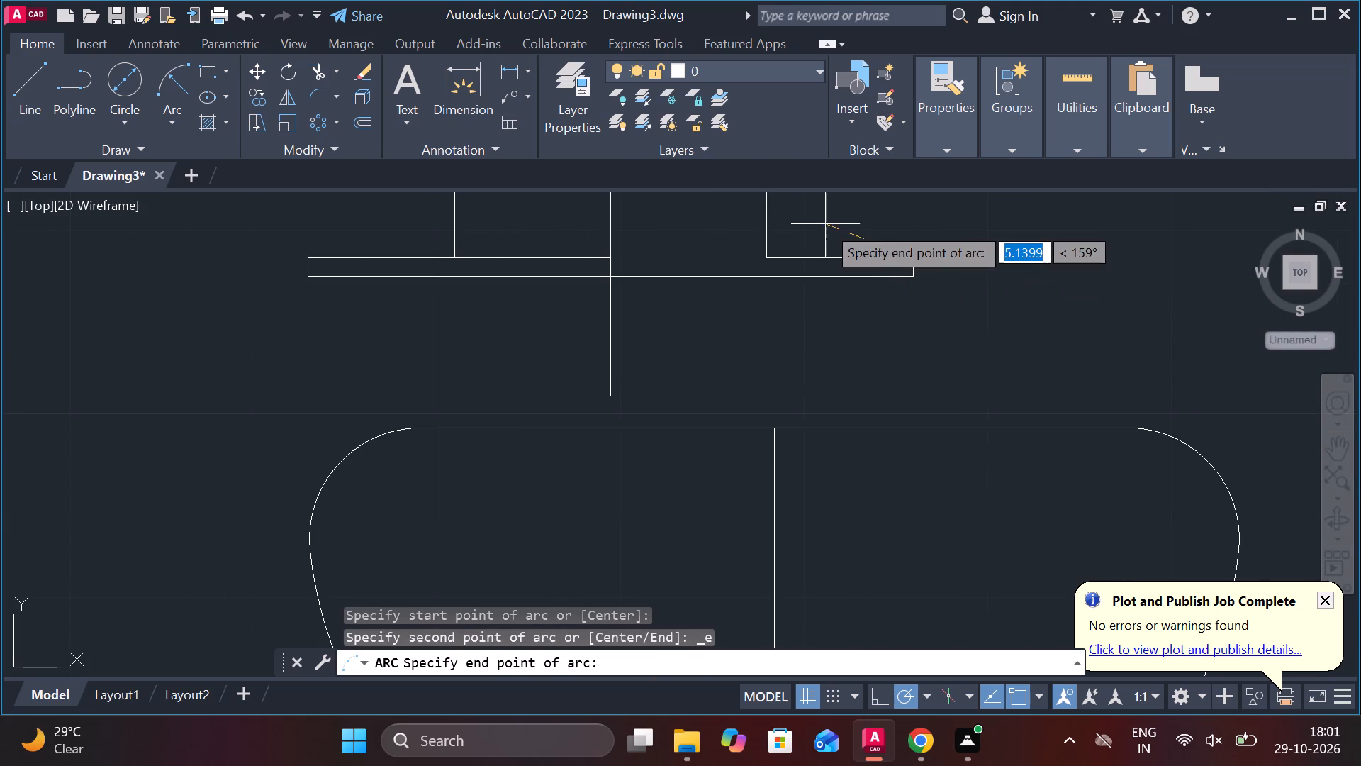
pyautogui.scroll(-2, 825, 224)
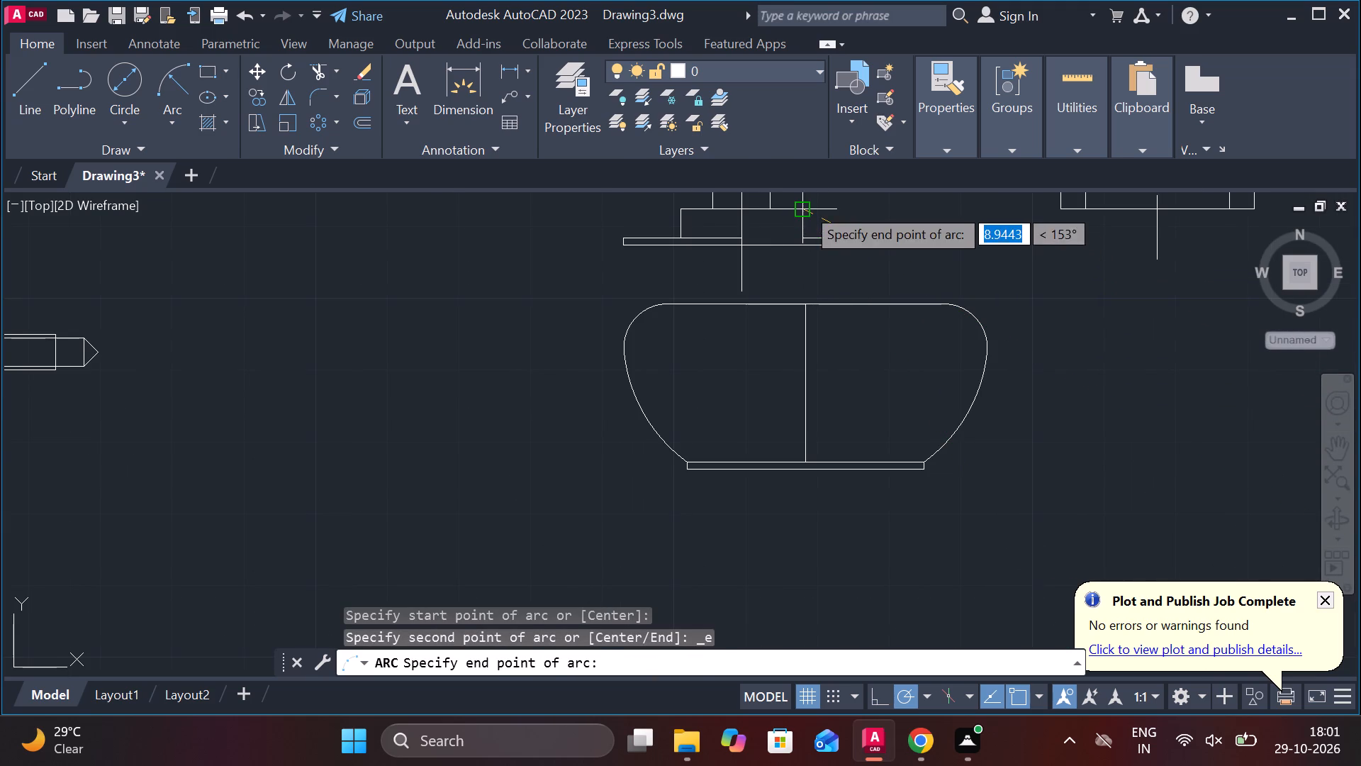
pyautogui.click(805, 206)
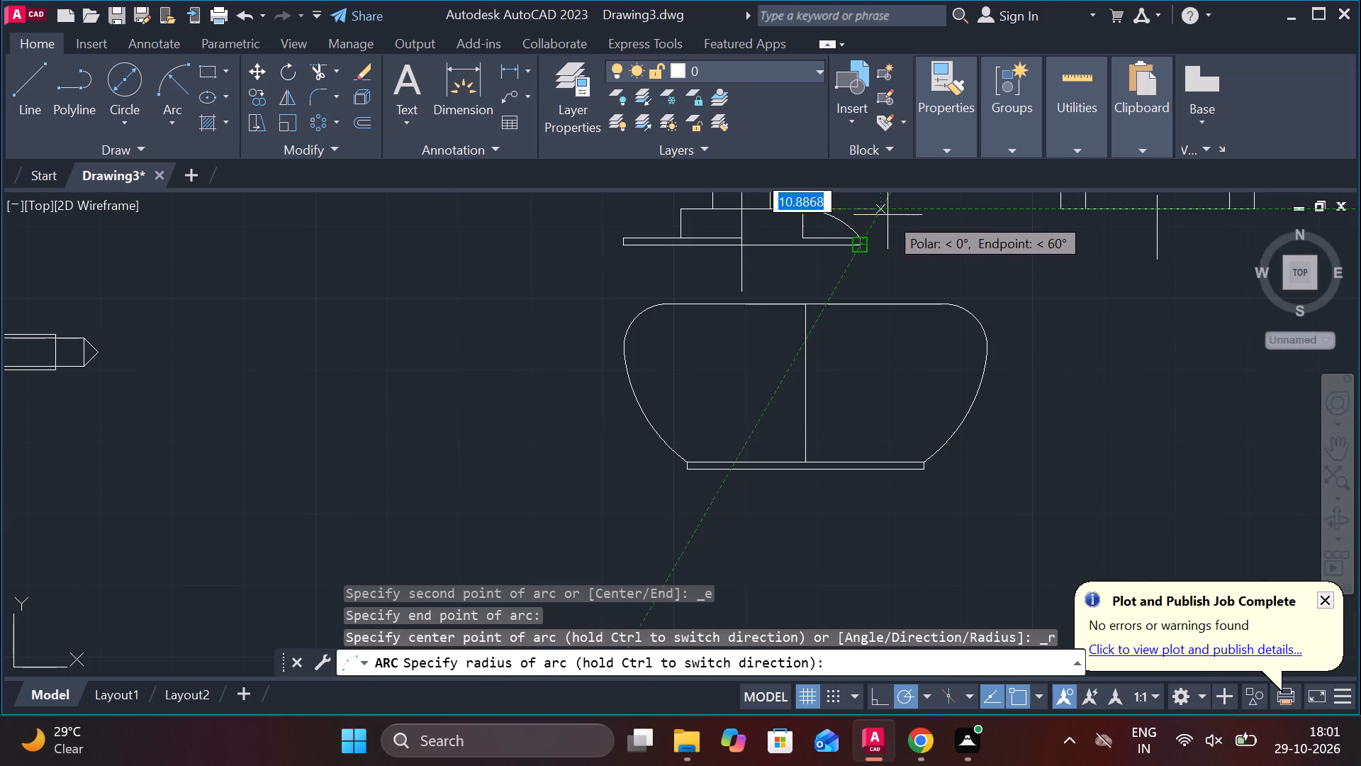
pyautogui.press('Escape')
# Draw a start-end-radius arc of radius 7 from the collar's top east corner to the flange's top east corner.
pyautogui.click(173, 89)
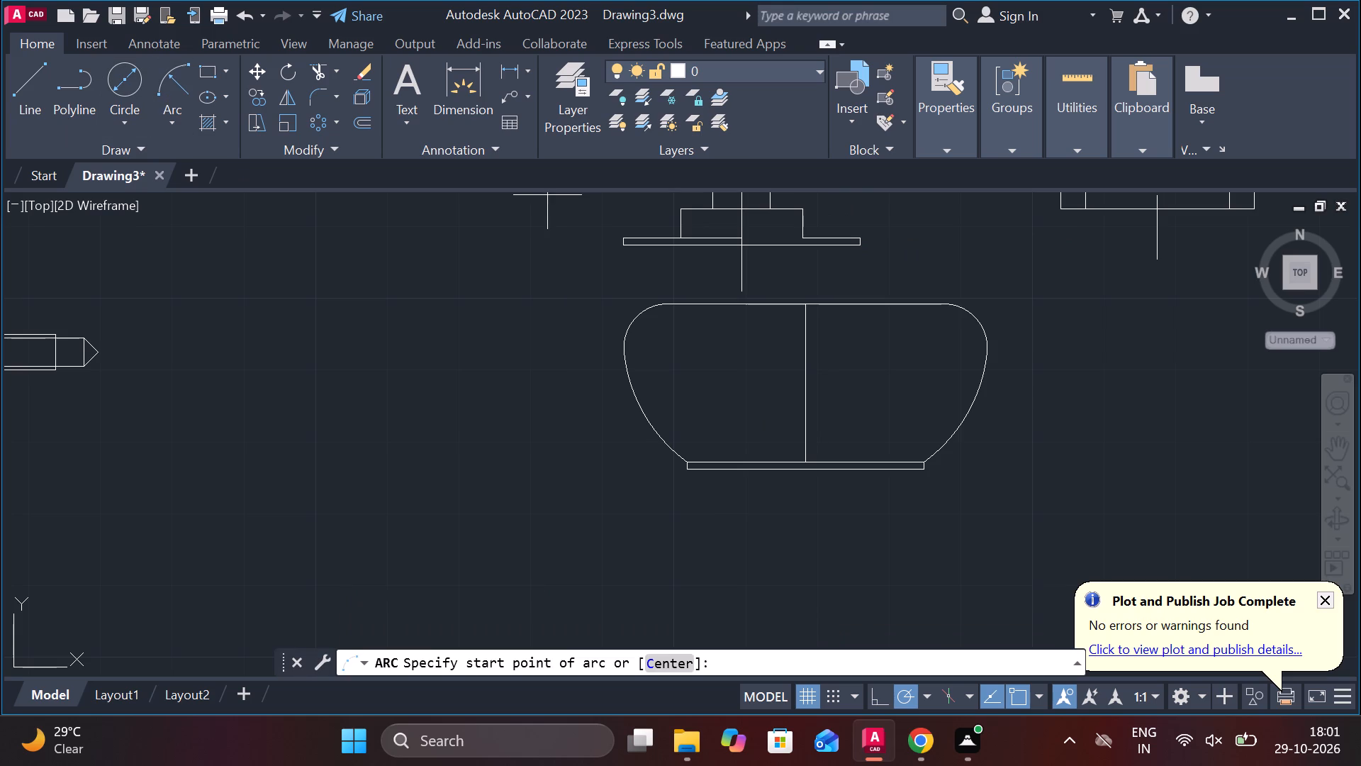
pyautogui.click(804, 211)
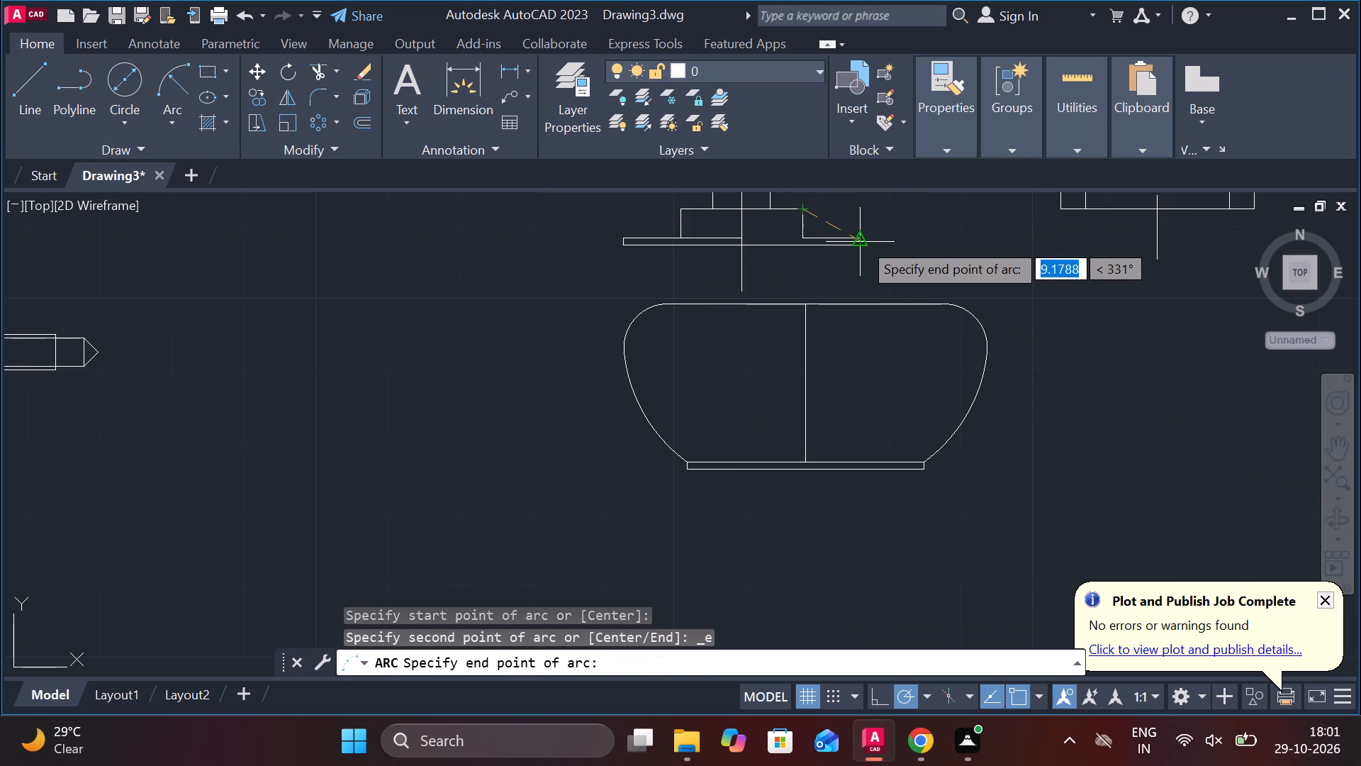
pyautogui.scroll(2, 861, 239)
pyautogui.click(846, 239)
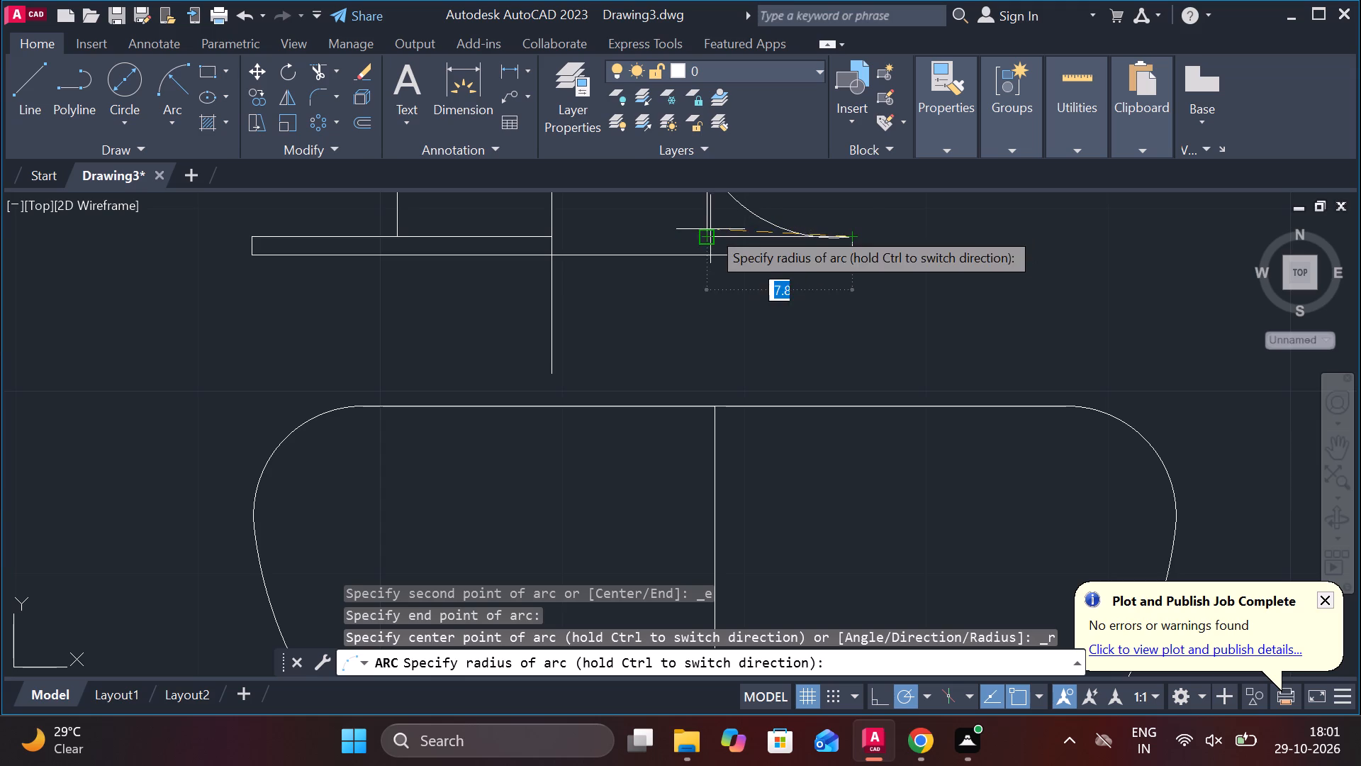
pyautogui.press('7')
pyautogui.press('Return')
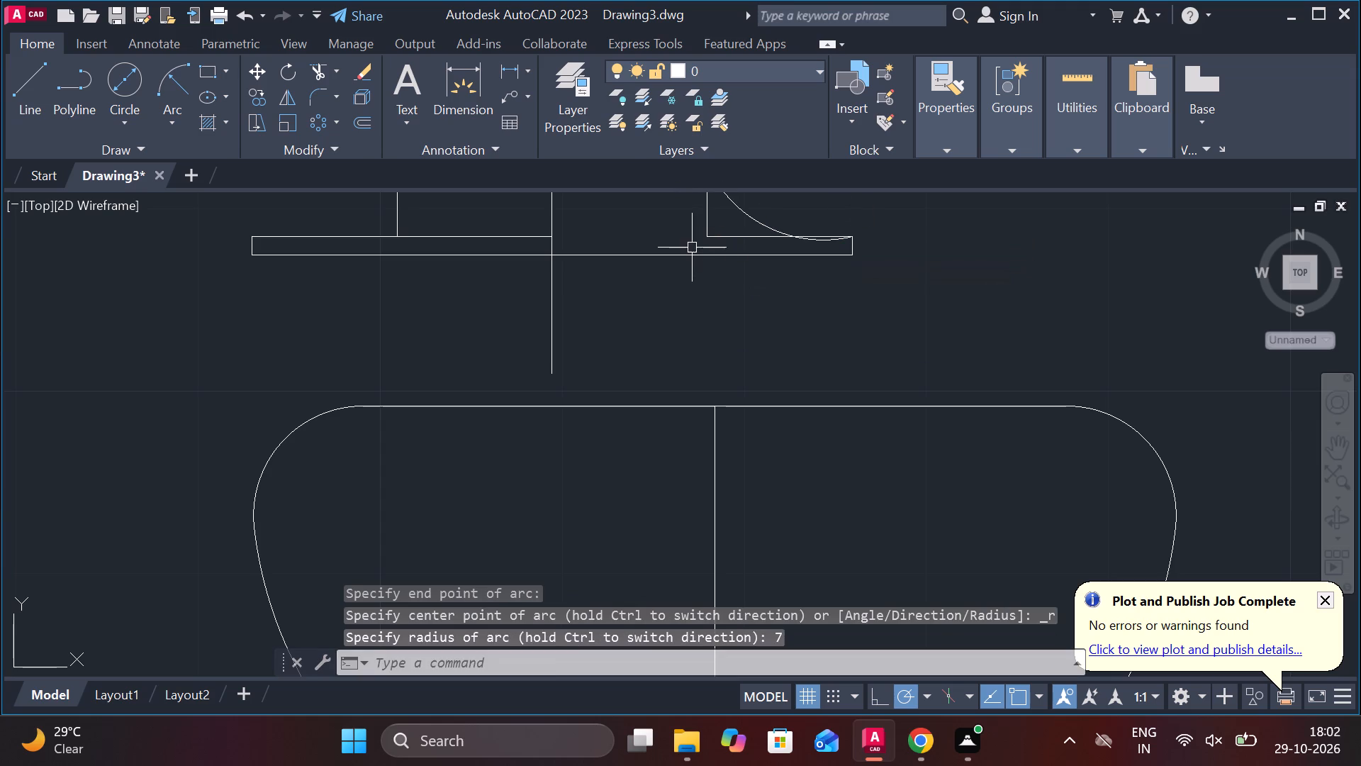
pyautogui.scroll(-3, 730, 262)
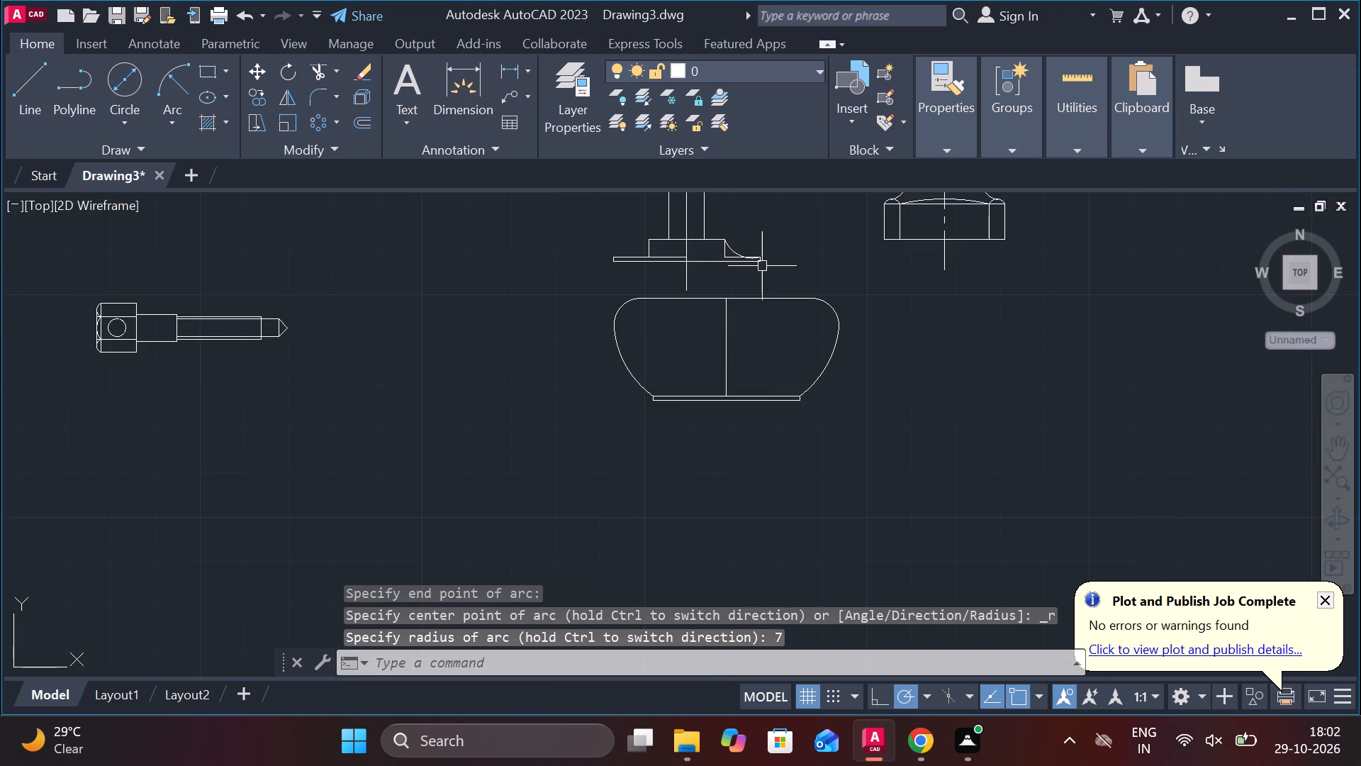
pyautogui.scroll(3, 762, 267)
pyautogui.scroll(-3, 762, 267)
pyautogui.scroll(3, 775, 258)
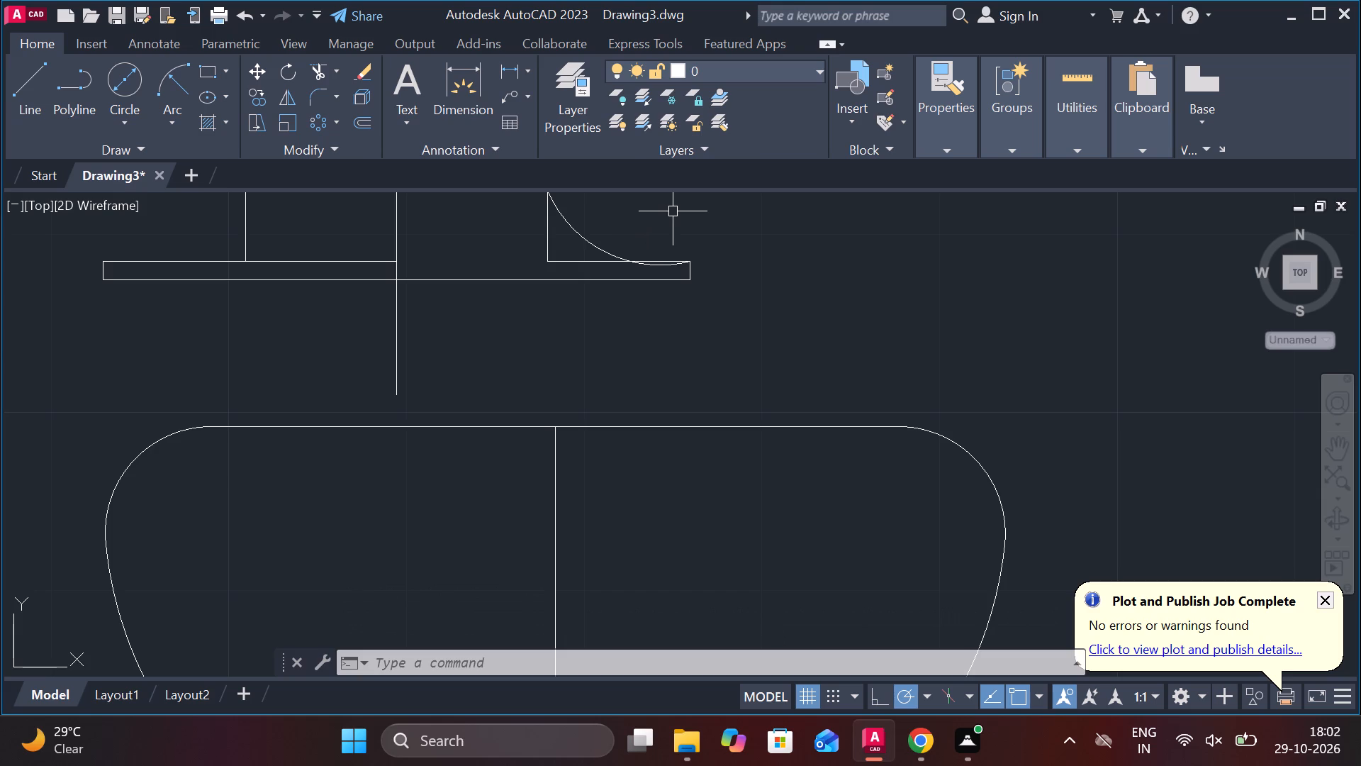
# Undo the radius-7 arc, the fillet attempts and the trim of the flange's top edge.
pyautogui.hotkey('ctrl', 'z')
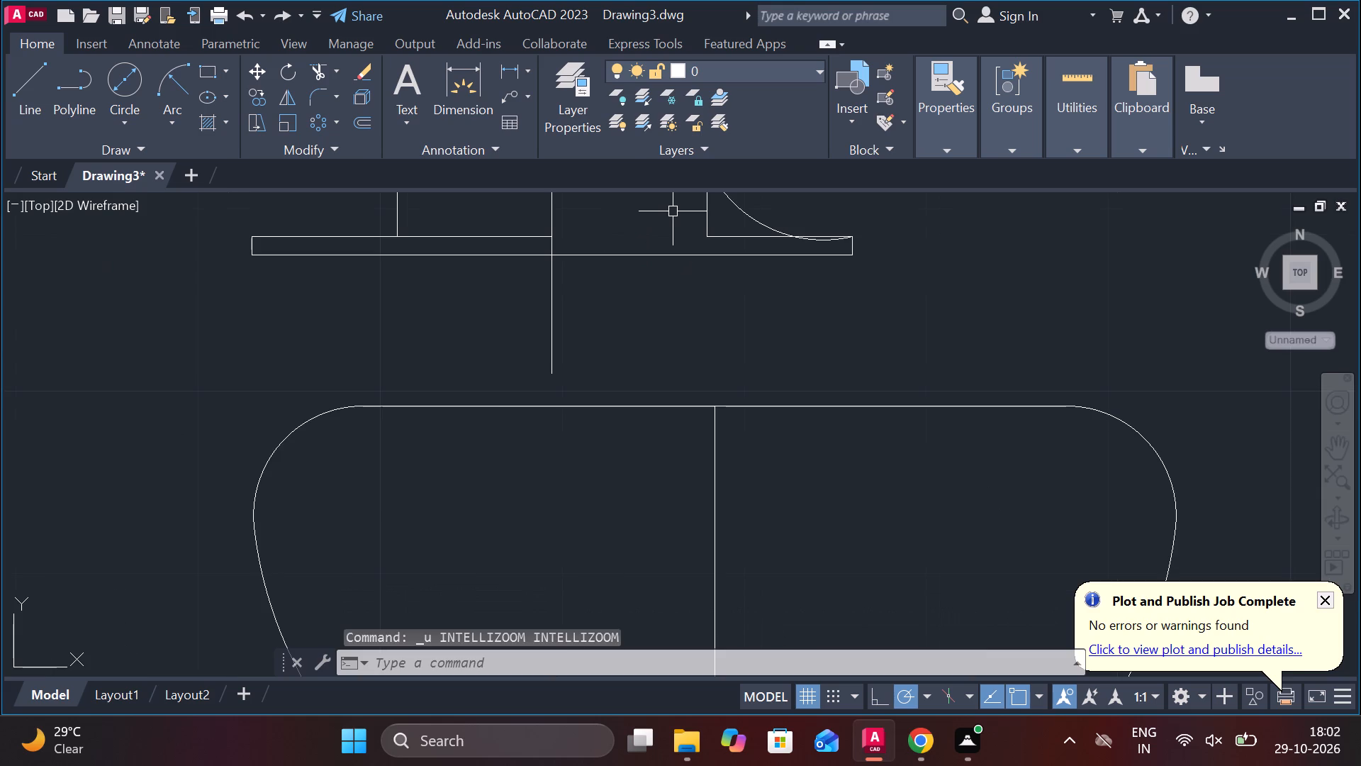
pyautogui.hotkey('ctrl', 'z')
pyautogui.hotkey('ctrl', 'z')
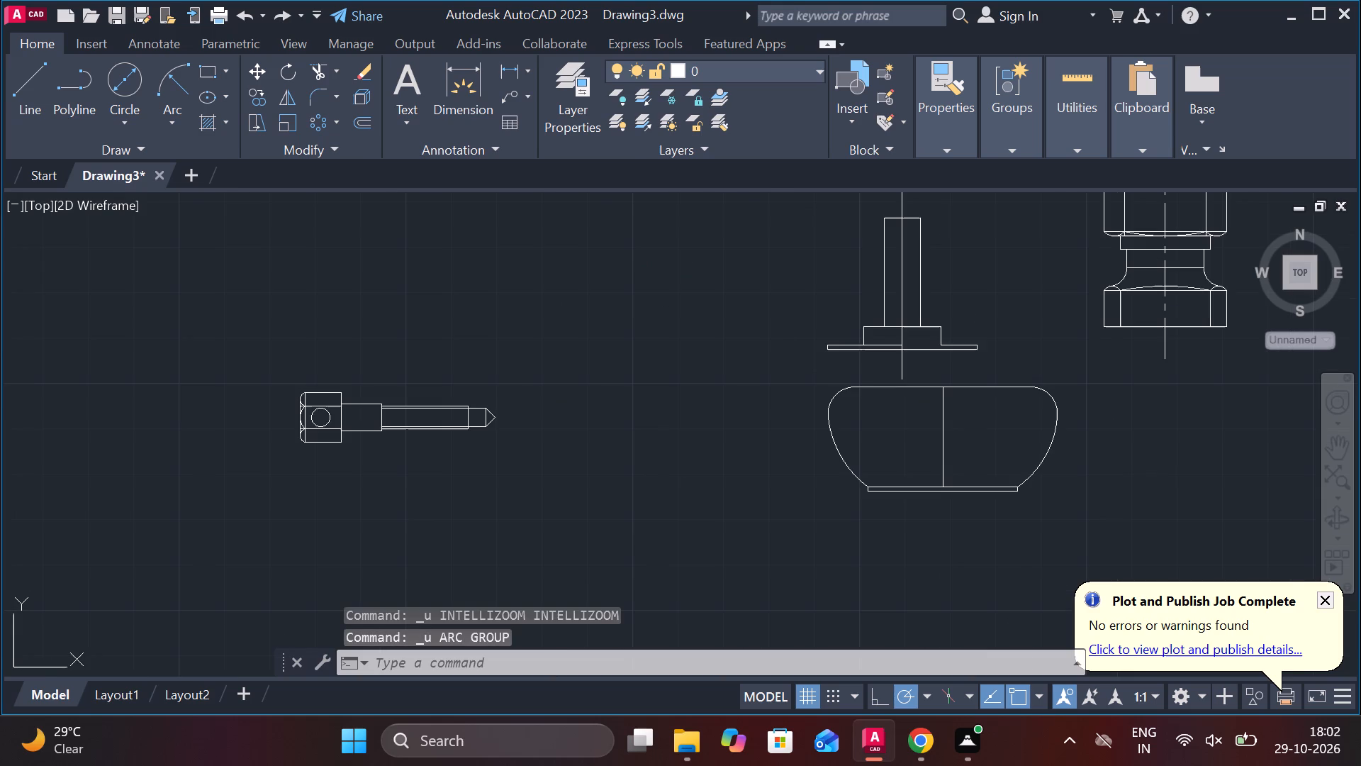
pyautogui.hotkey('ctrl', 'z')
pyautogui.hotkey('ctrl', 'z')
pyautogui.hotkey('ctrl', 'z')
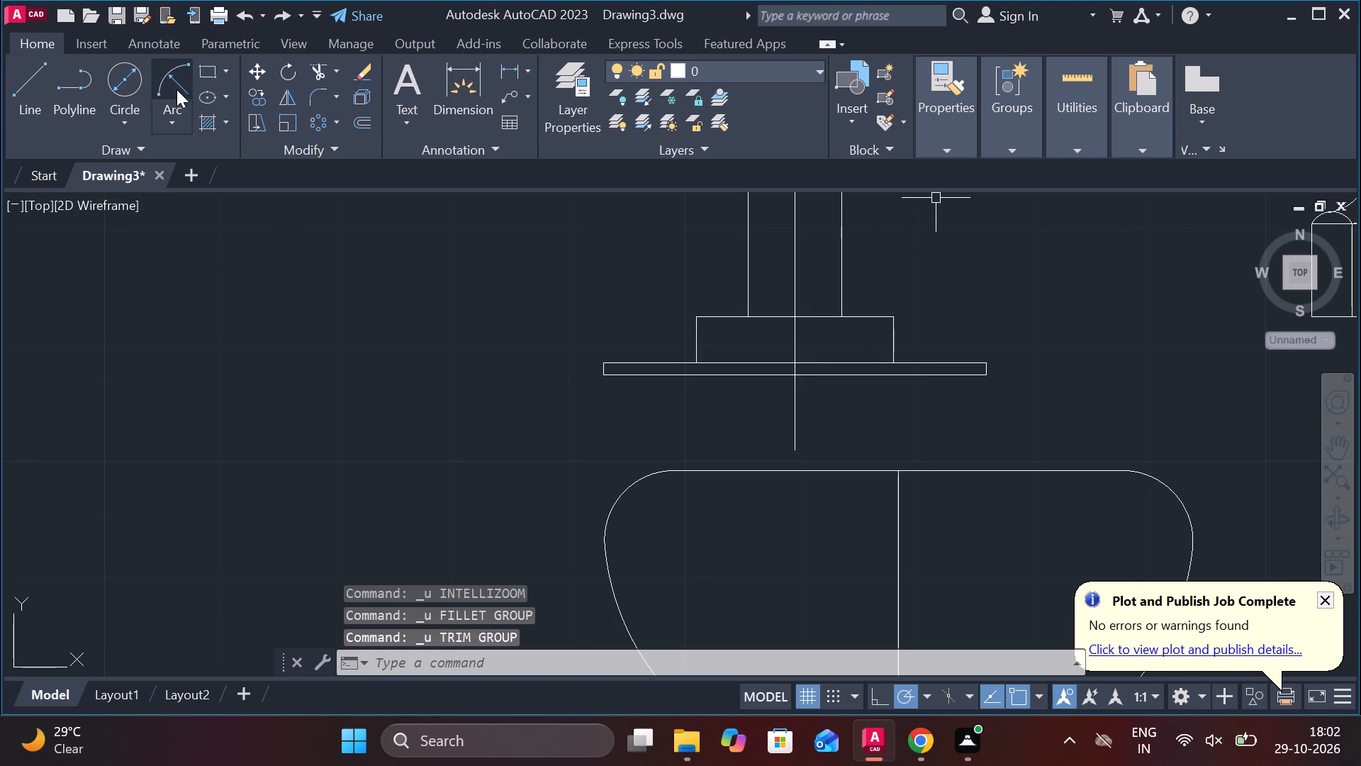
# Delete the flange's bottom edge and its two short vertical end lines, keeping only the top edge.
pyautogui.click(651, 378)
pyautogui.press('Delete')
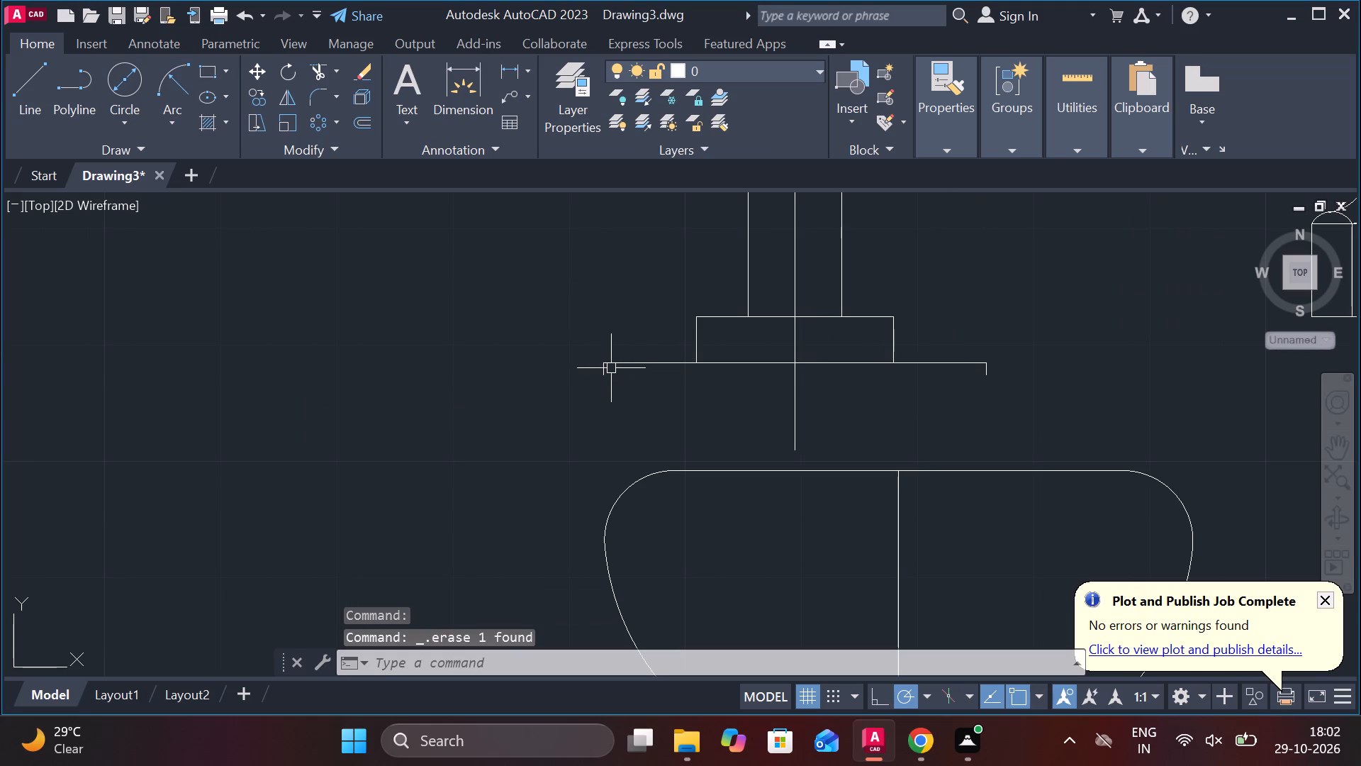
pyautogui.click(605, 370)
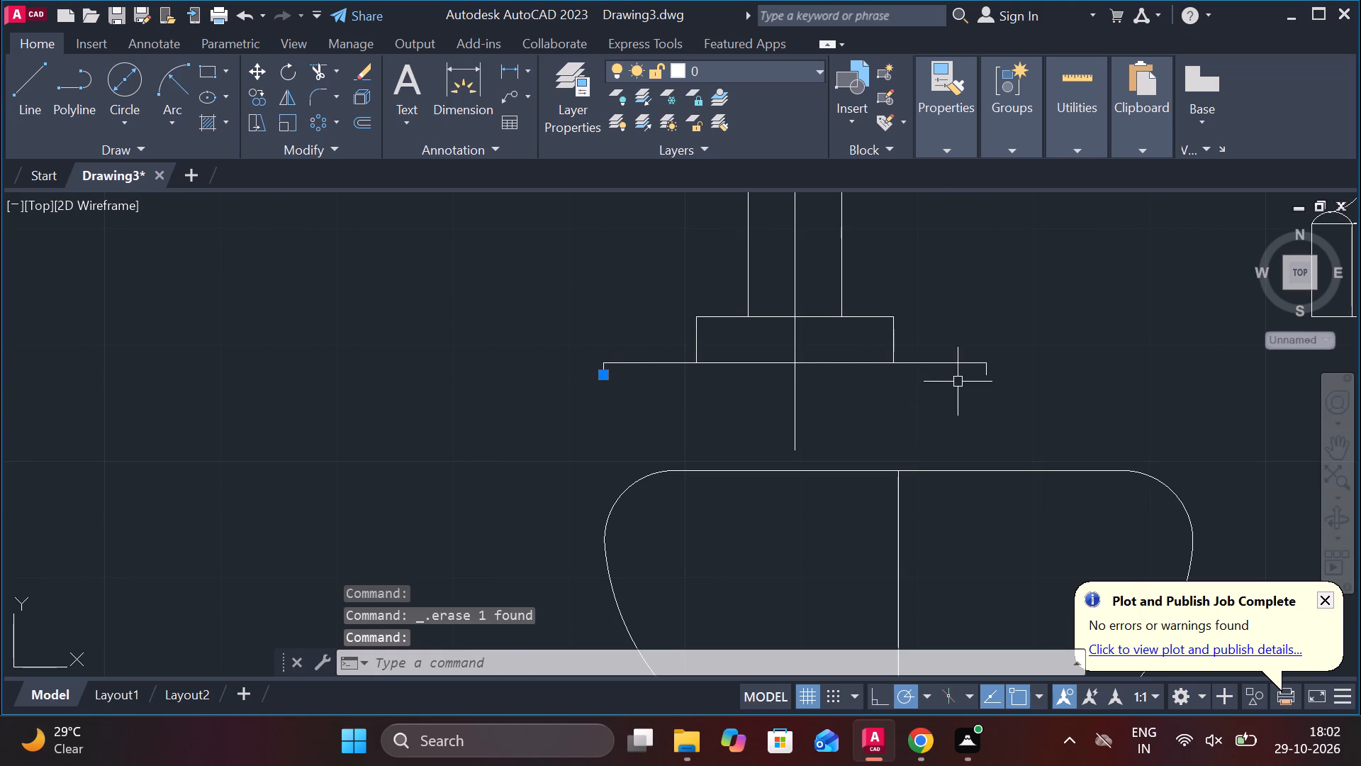
pyautogui.click(987, 369)
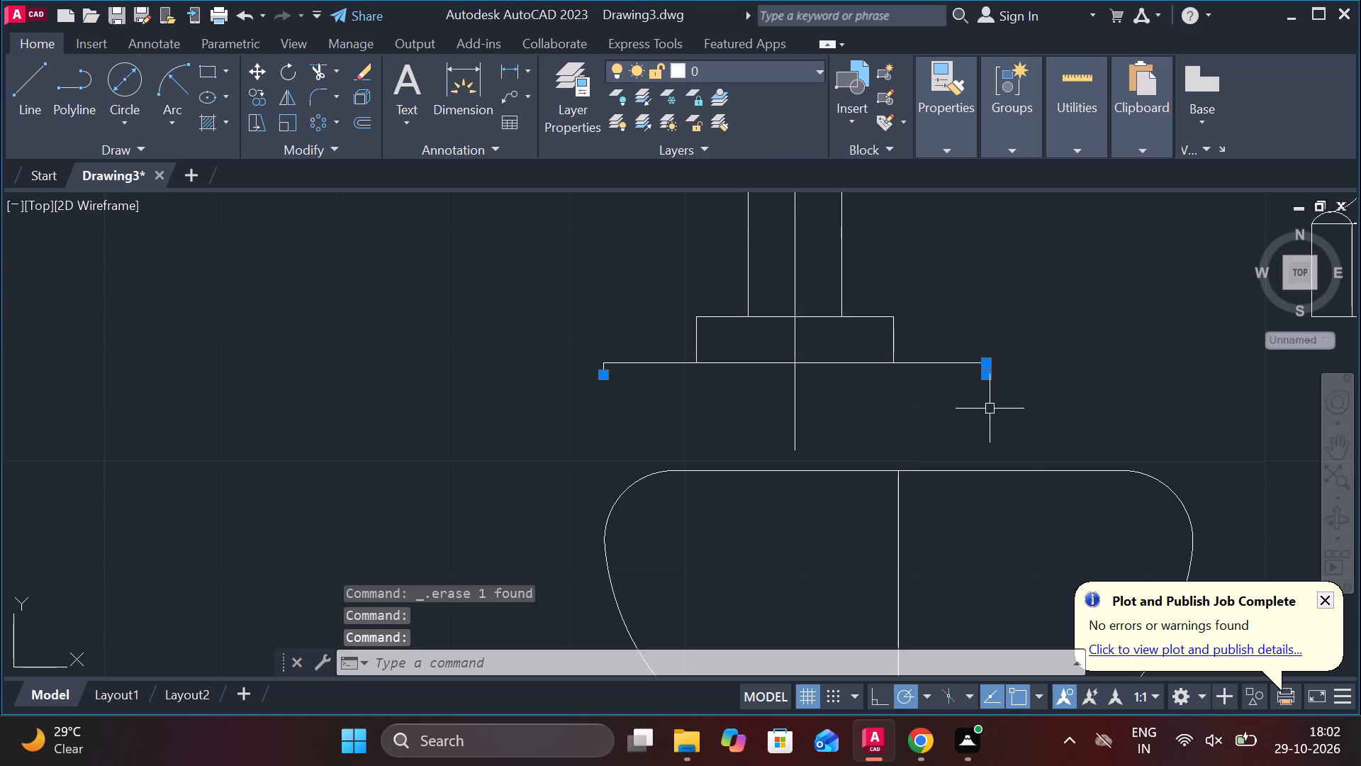
pyautogui.press('Delete')
pyautogui.scroll(2, 712, 396)
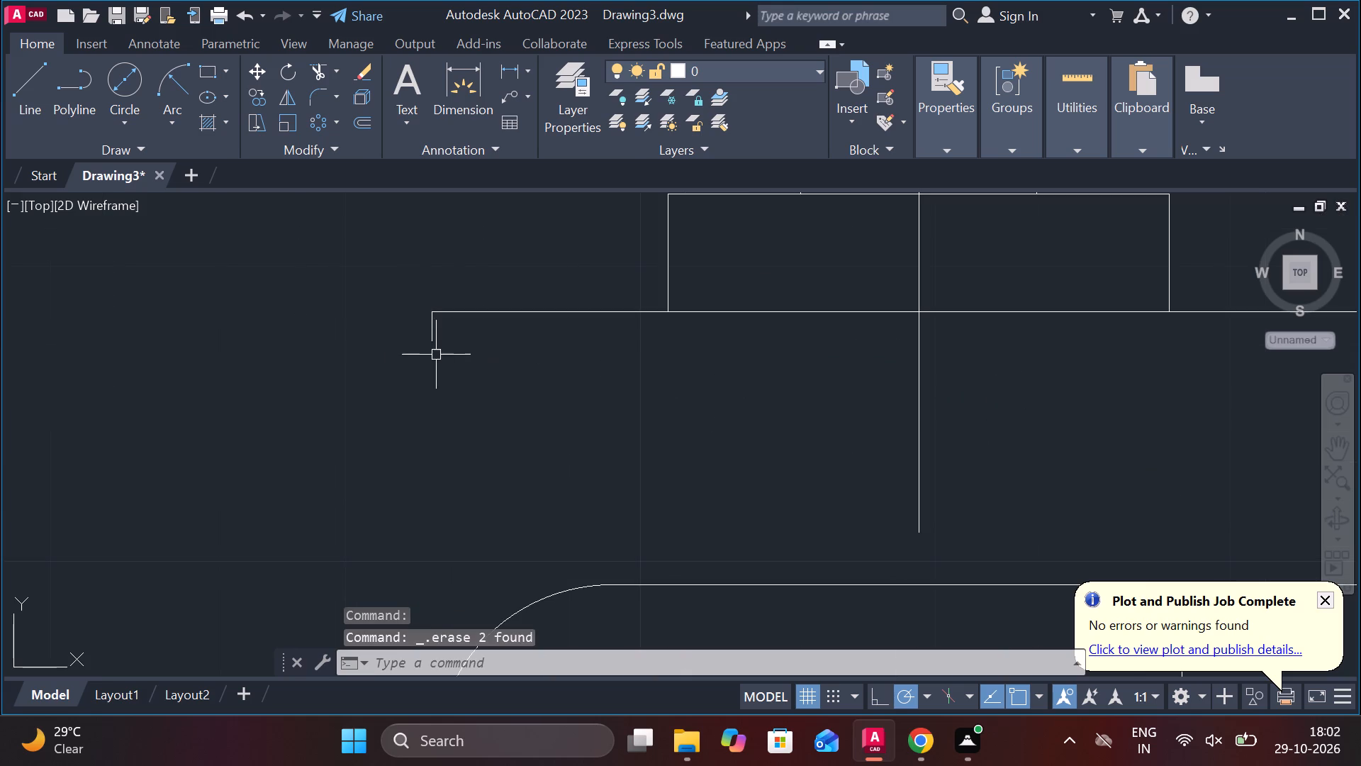
pyautogui.click(429, 331)
pyautogui.press('Delete')
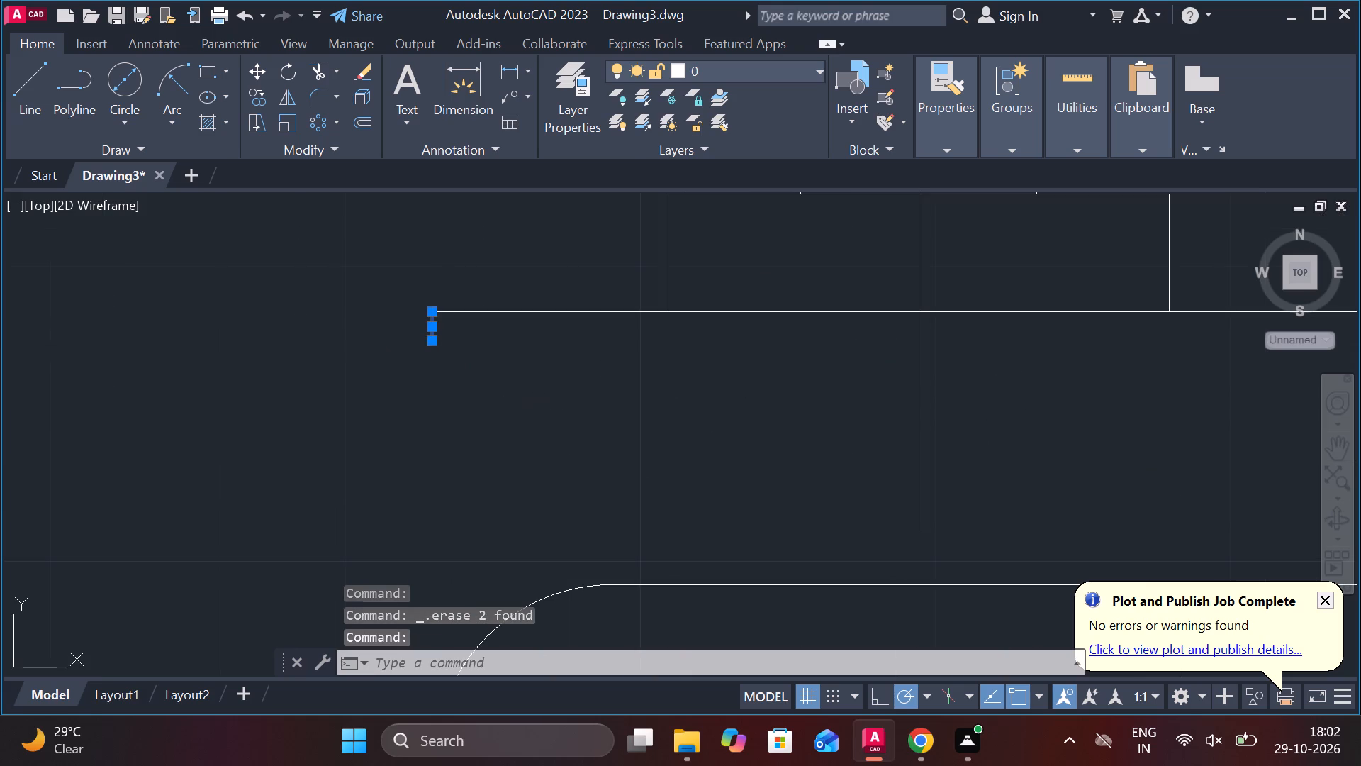
pyautogui.press('Delete')
pyautogui.scroll(-5, 560, 366)
pyautogui.scroll(3, 663, 368)
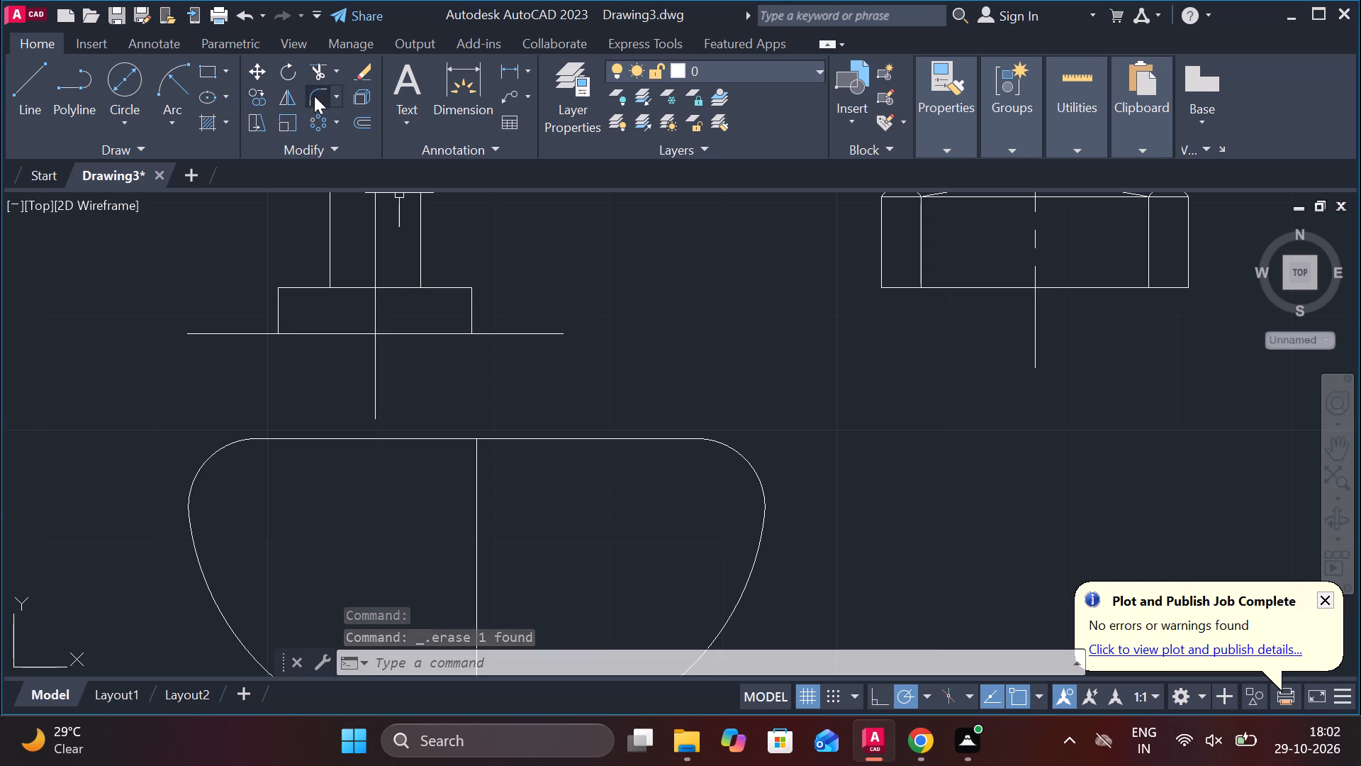
# Draw a start-end-radius arc of radius 7 from the collar's top east corner to the flange line's east end.
pyautogui.moveTo(169, 80); pyautogui.dragTo(179, 91)
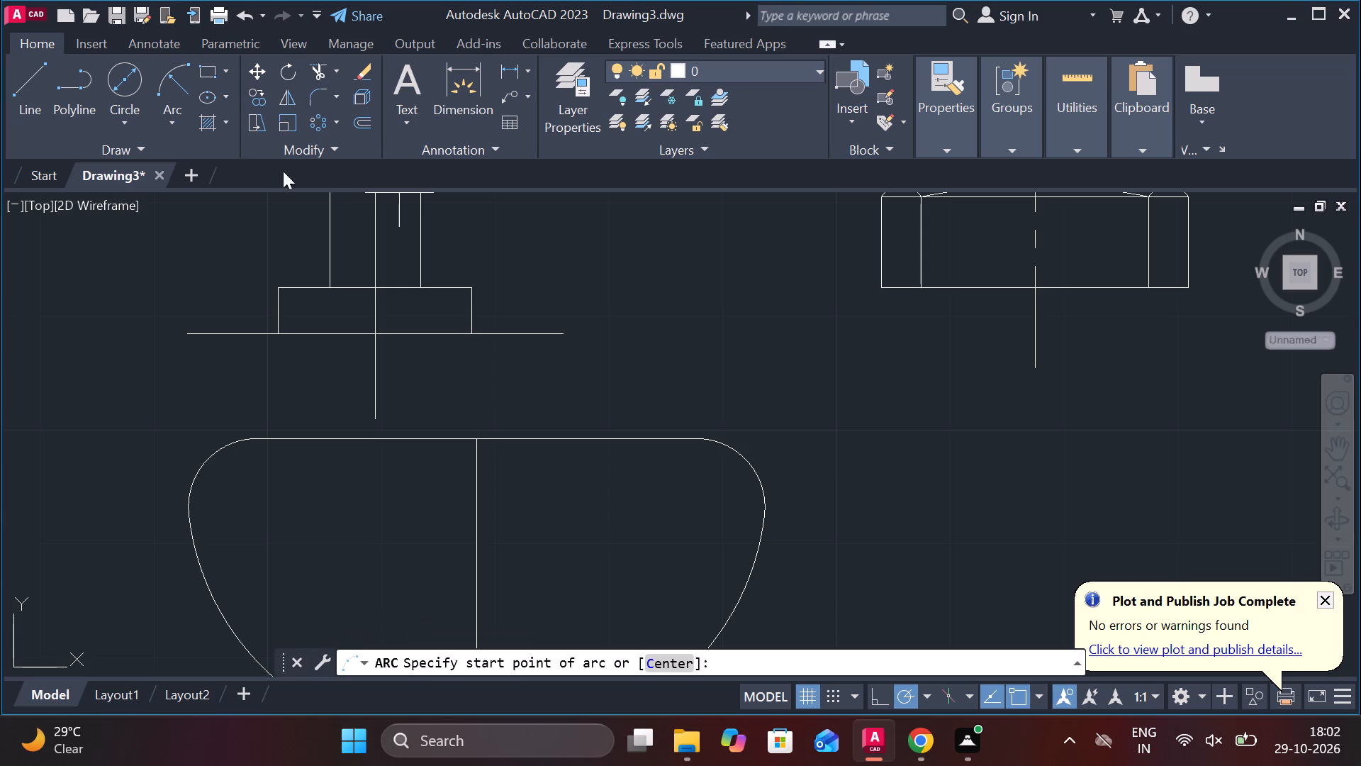
pyautogui.scroll(-3, 487, 290)
pyautogui.scroll(2, 475, 289)
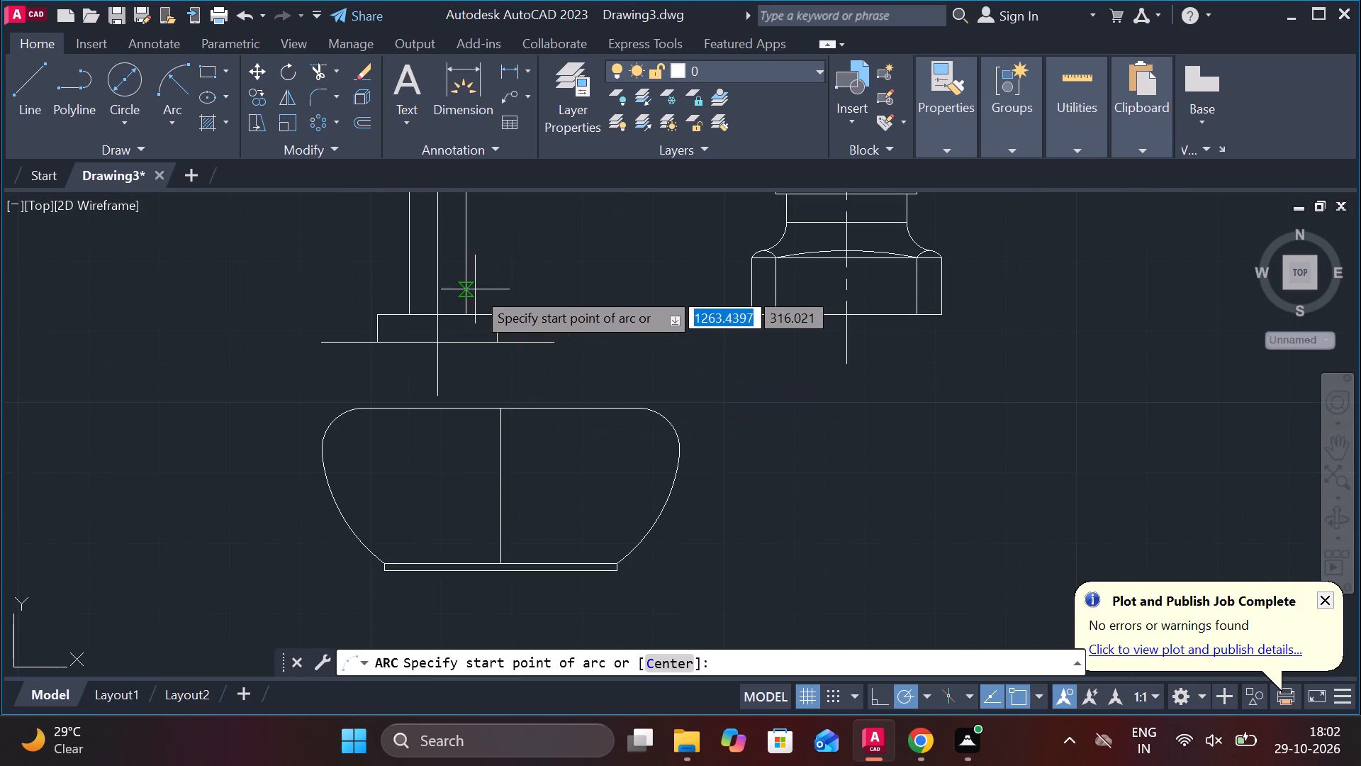
pyautogui.click(497, 318)
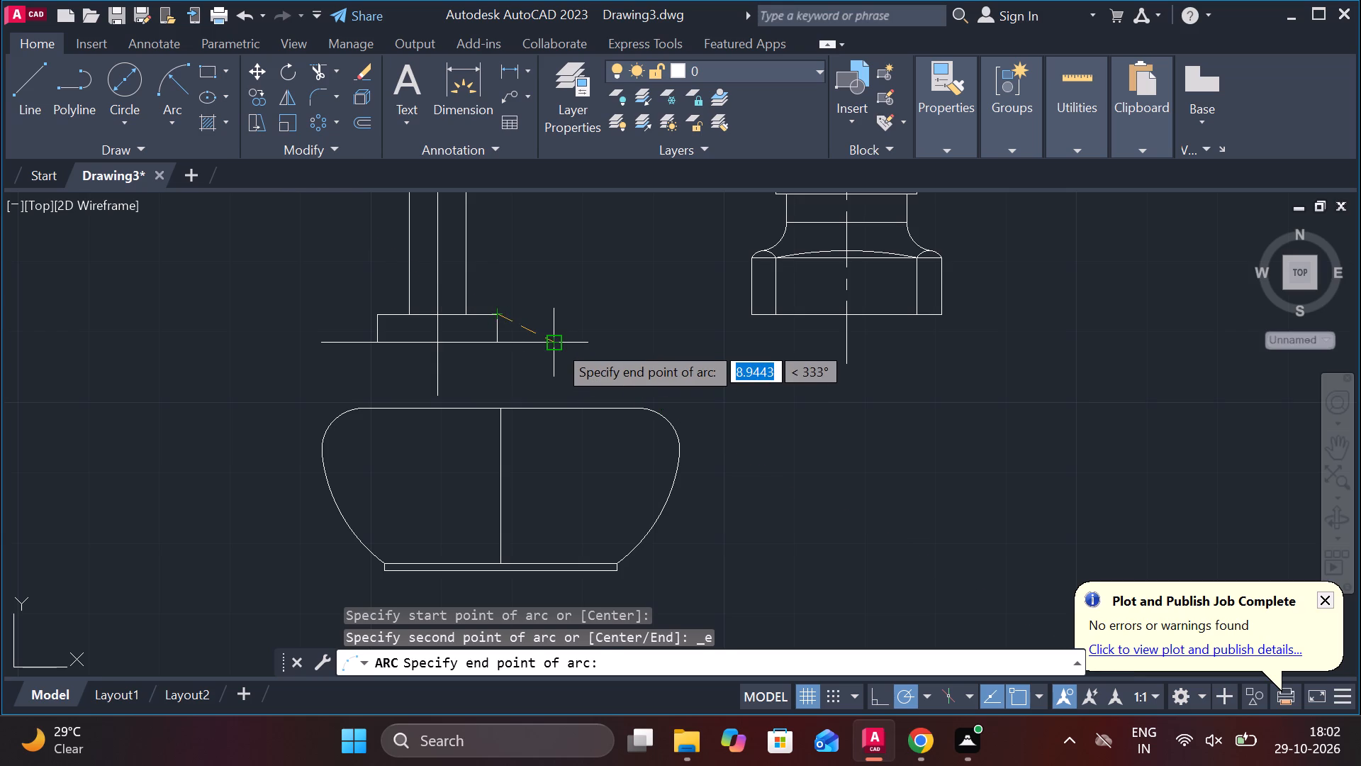
pyautogui.click(556, 343)
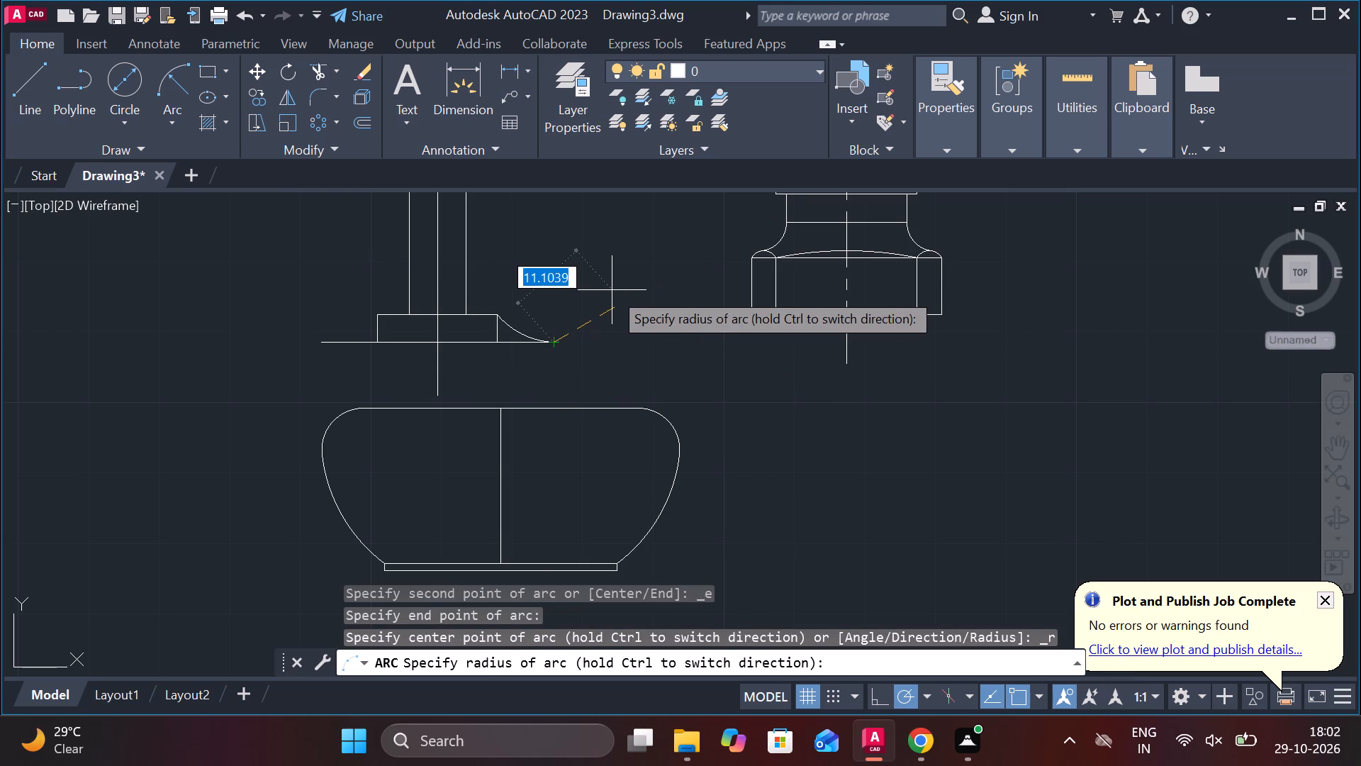
pyautogui.press('7')
pyautogui.press('Return')
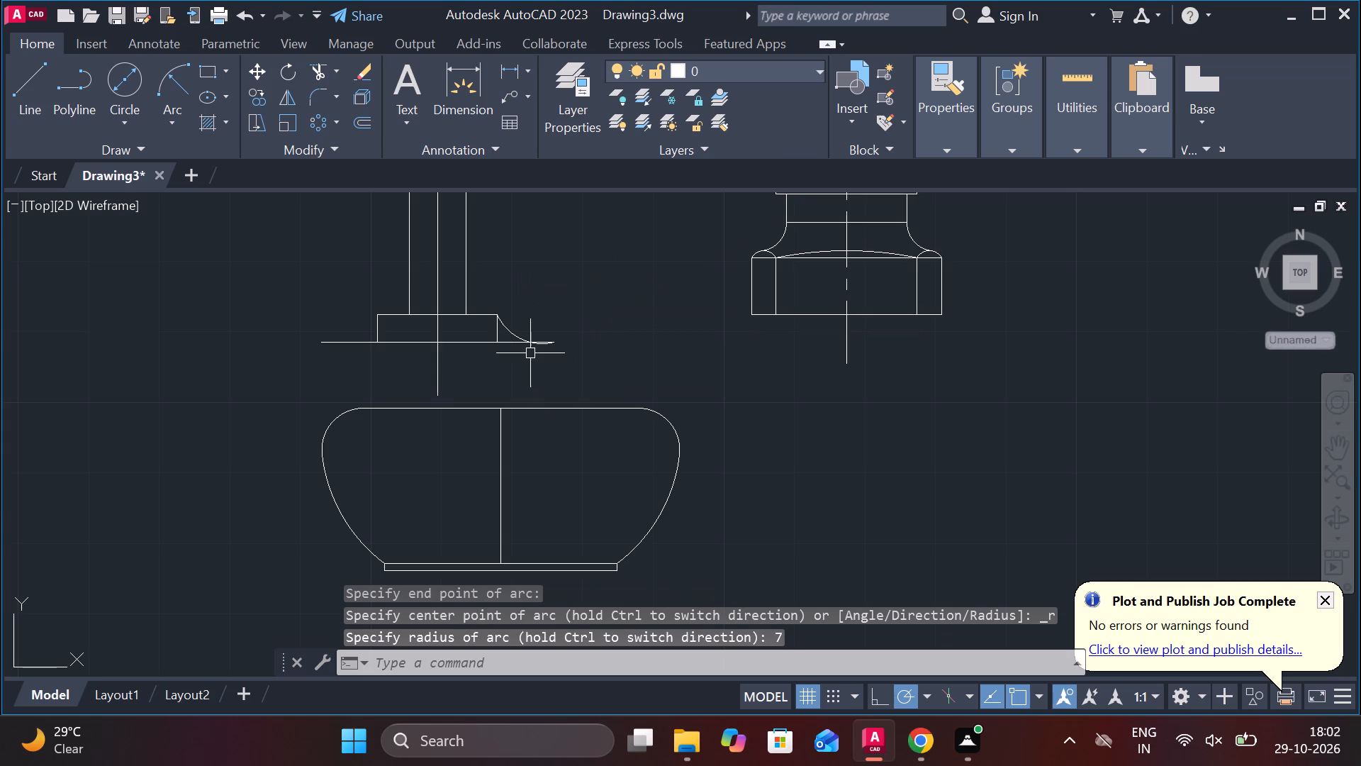
# Trim the part of the radius-7 arc that dips below the flange line.
pyautogui.scroll(3, 530, 353)
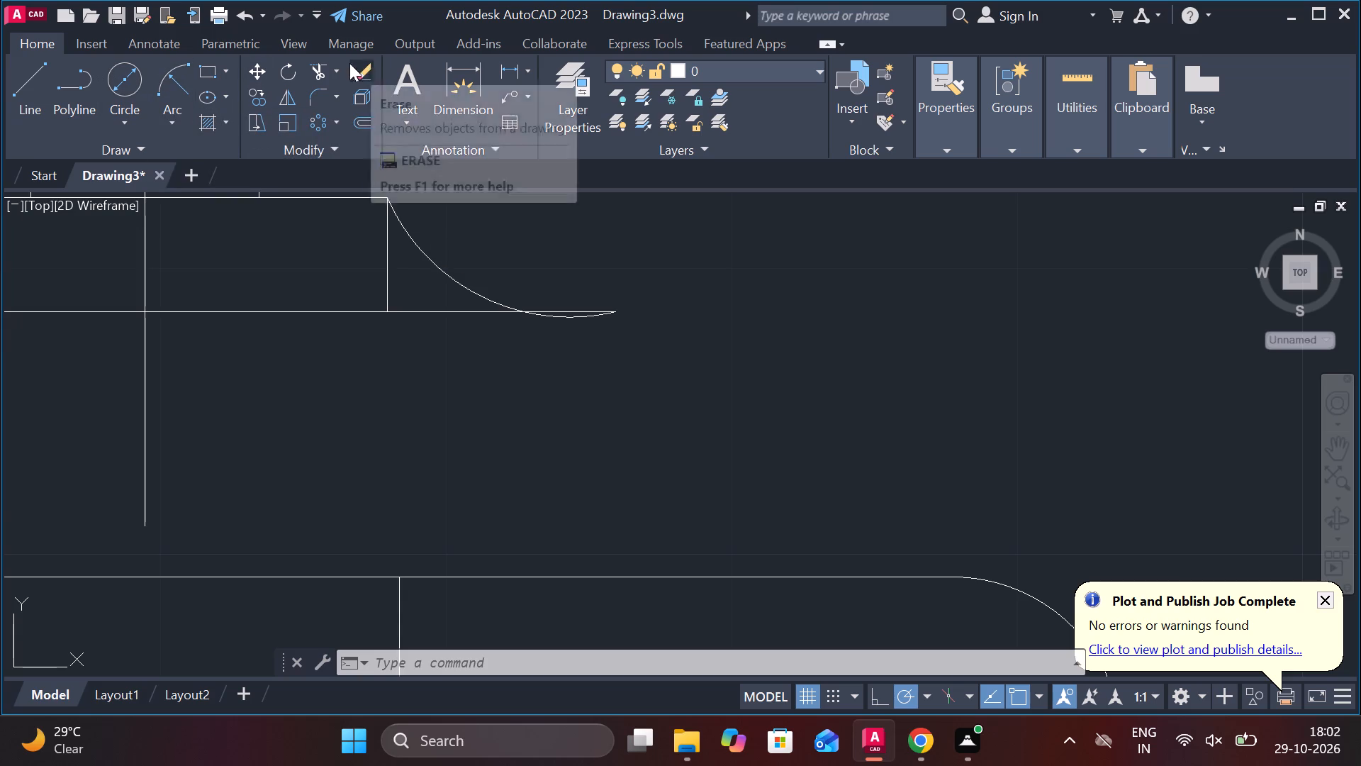
pyautogui.click(310, 62)
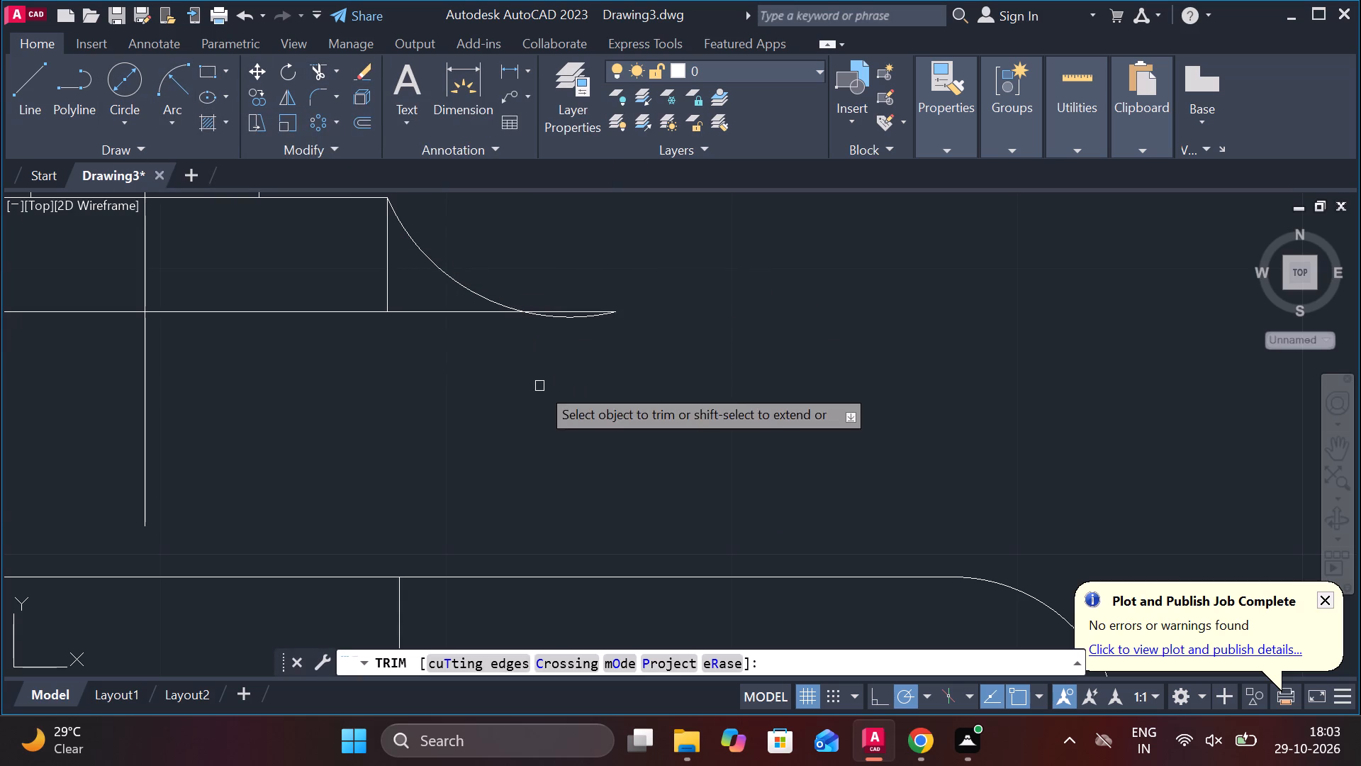
pyautogui.click(576, 322)
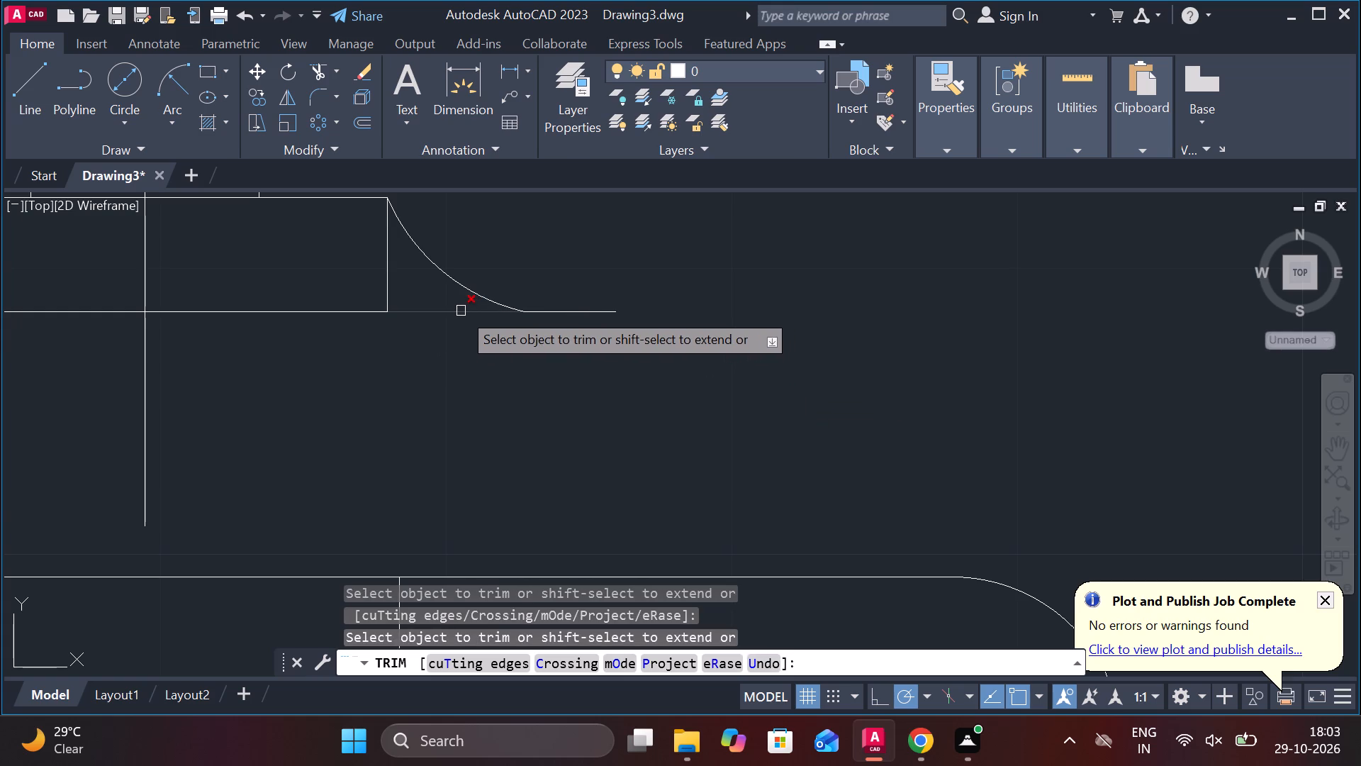
pyautogui.scroll(-2, 459, 363)
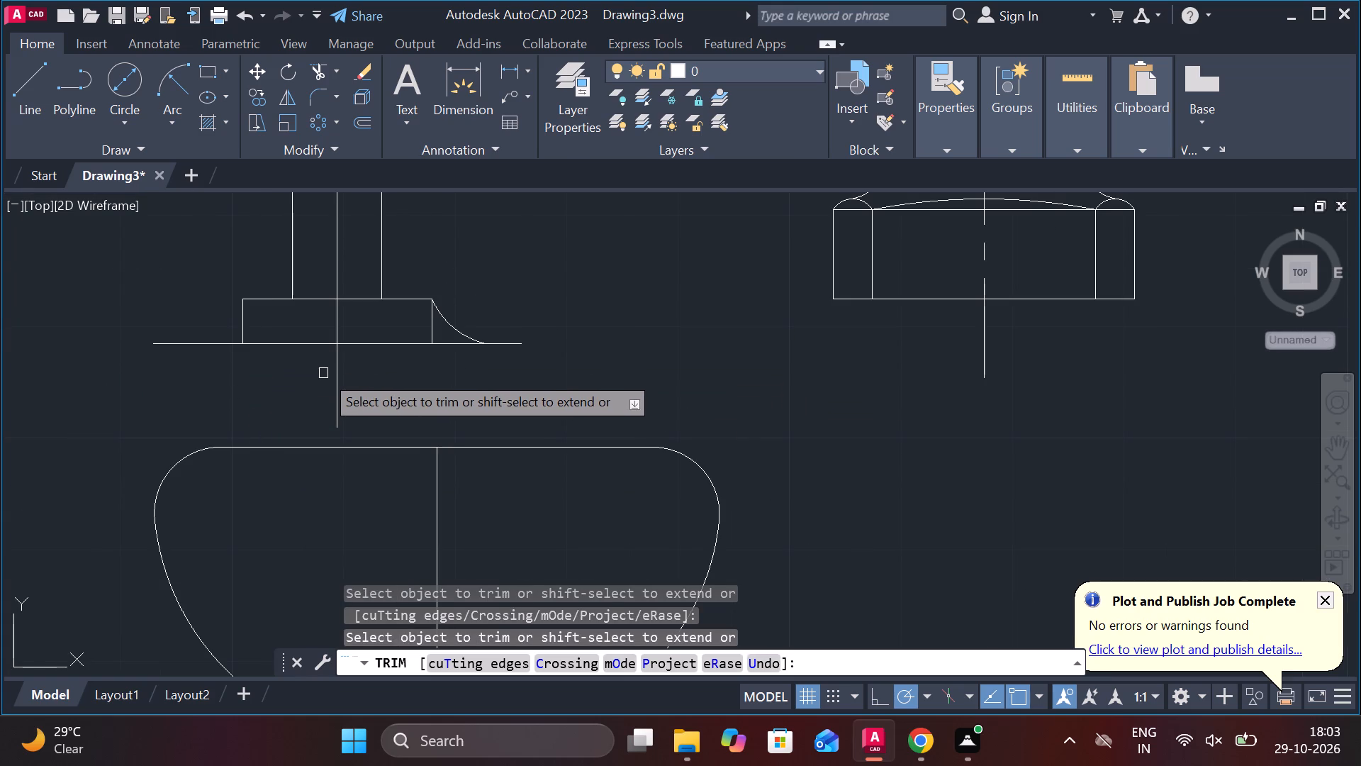
pyautogui.press('Escape')
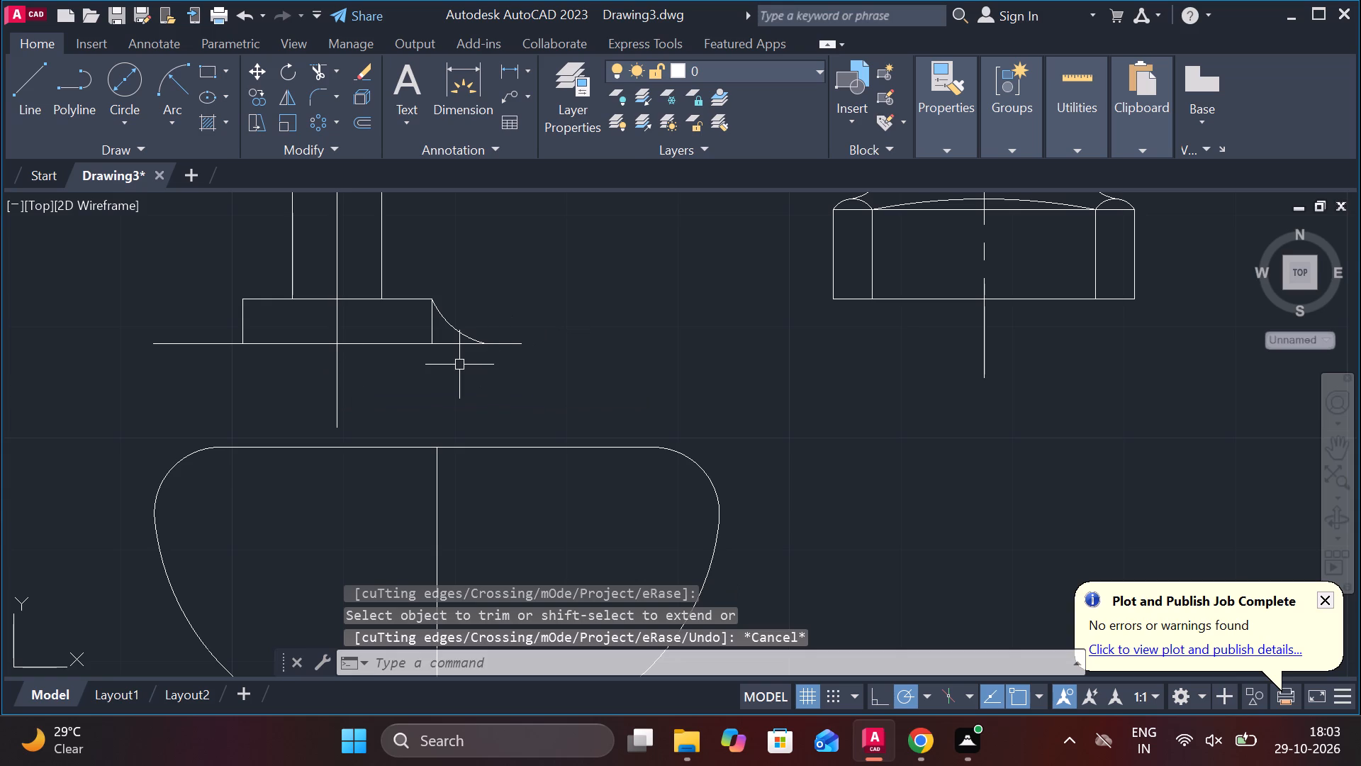
# Mirror the trimmed arc about the shaft's centre line to the collar's west side, keeping the source arc.
pyautogui.scroll(1, 449, 365)
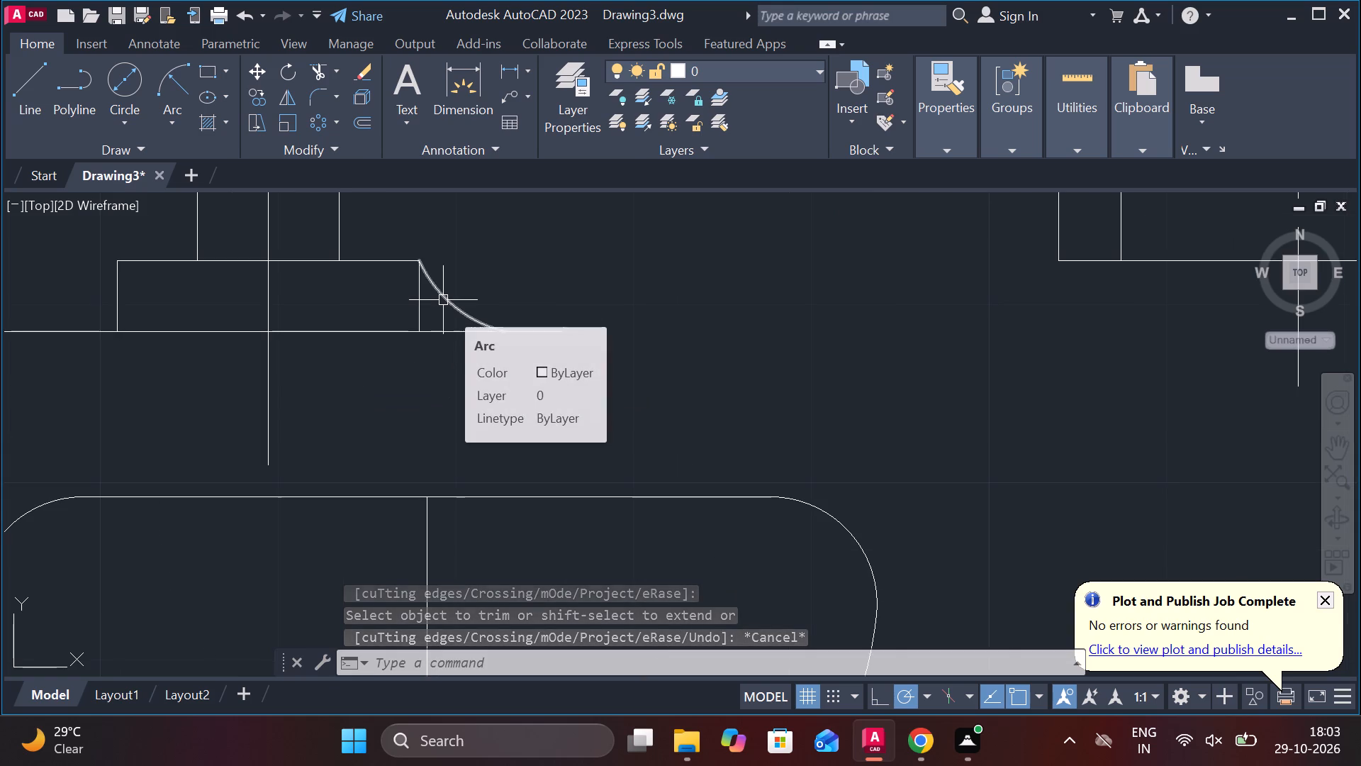
pyautogui.press('Escape')
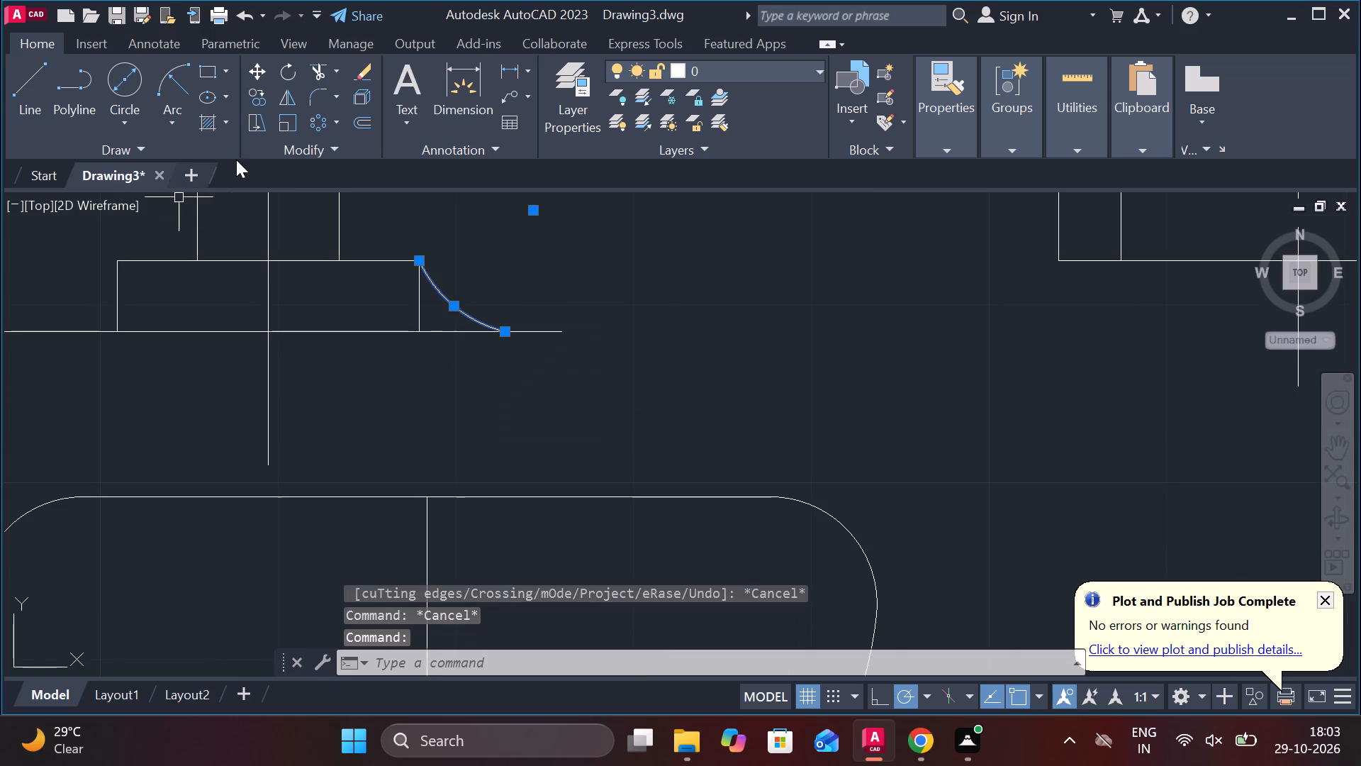
pyautogui.click(297, 91)
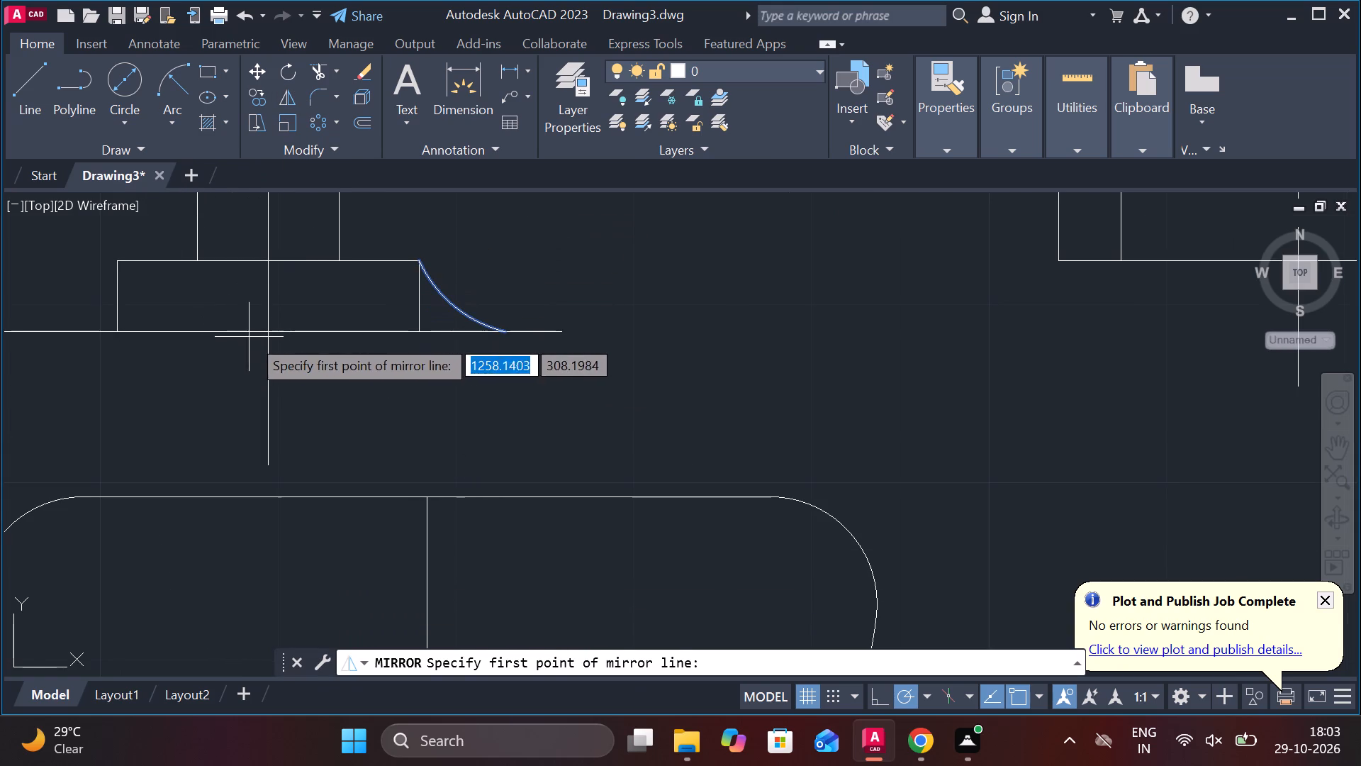
pyautogui.click(267, 326)
pyautogui.click(267, 264)
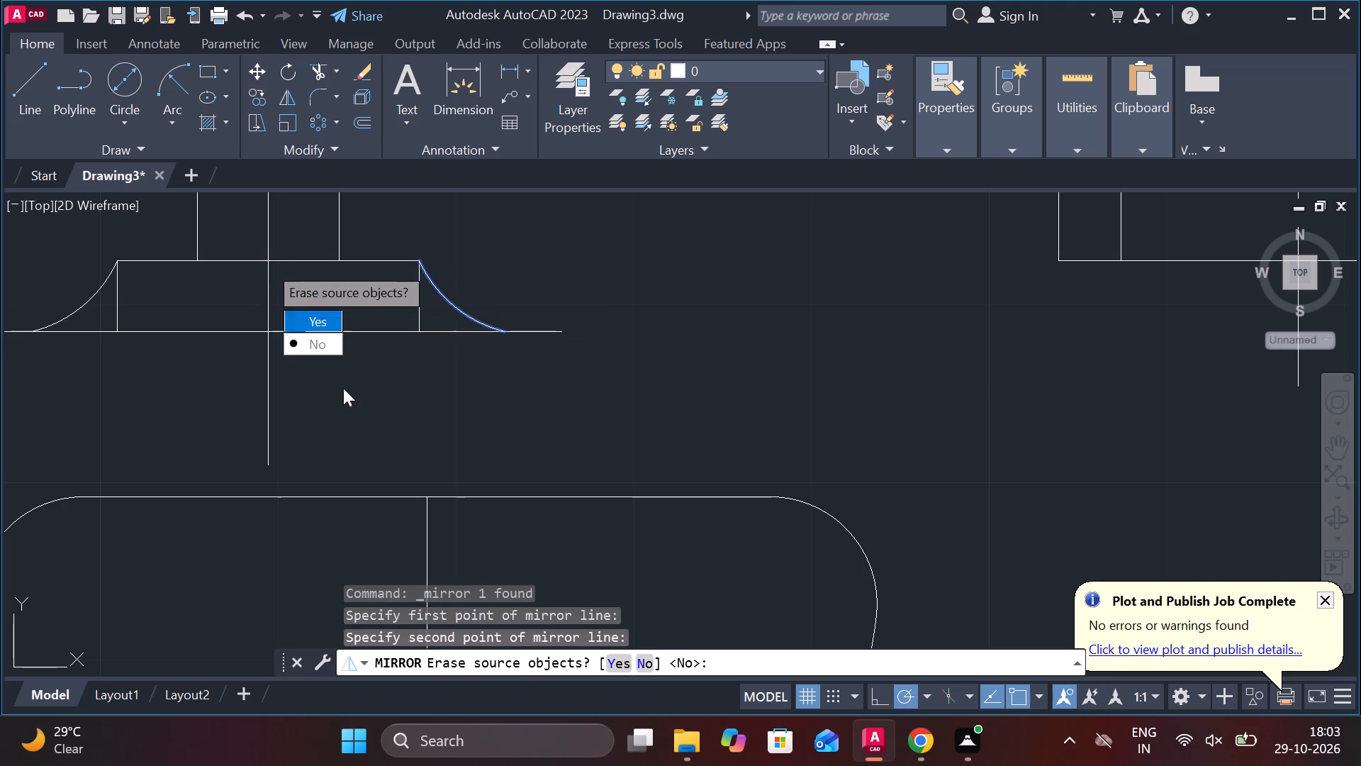
pyautogui.scroll(-2, 399, 364)
pyautogui.moveTo(439, 440); pyautogui.dragTo(267, 264)
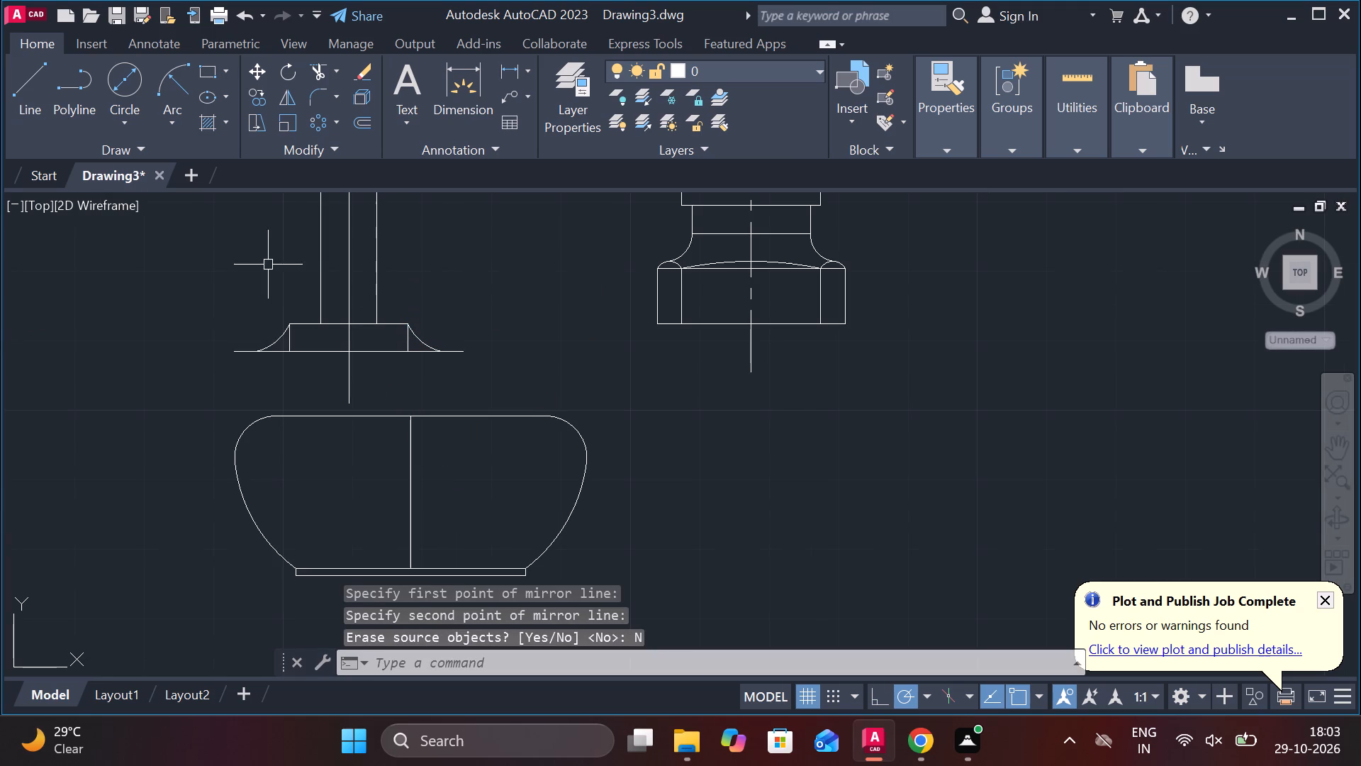
# Copy the bottom edge of the large rectangular body 3.5 units downward along its centre line.
pyautogui.scroll(-1, 303, 321)
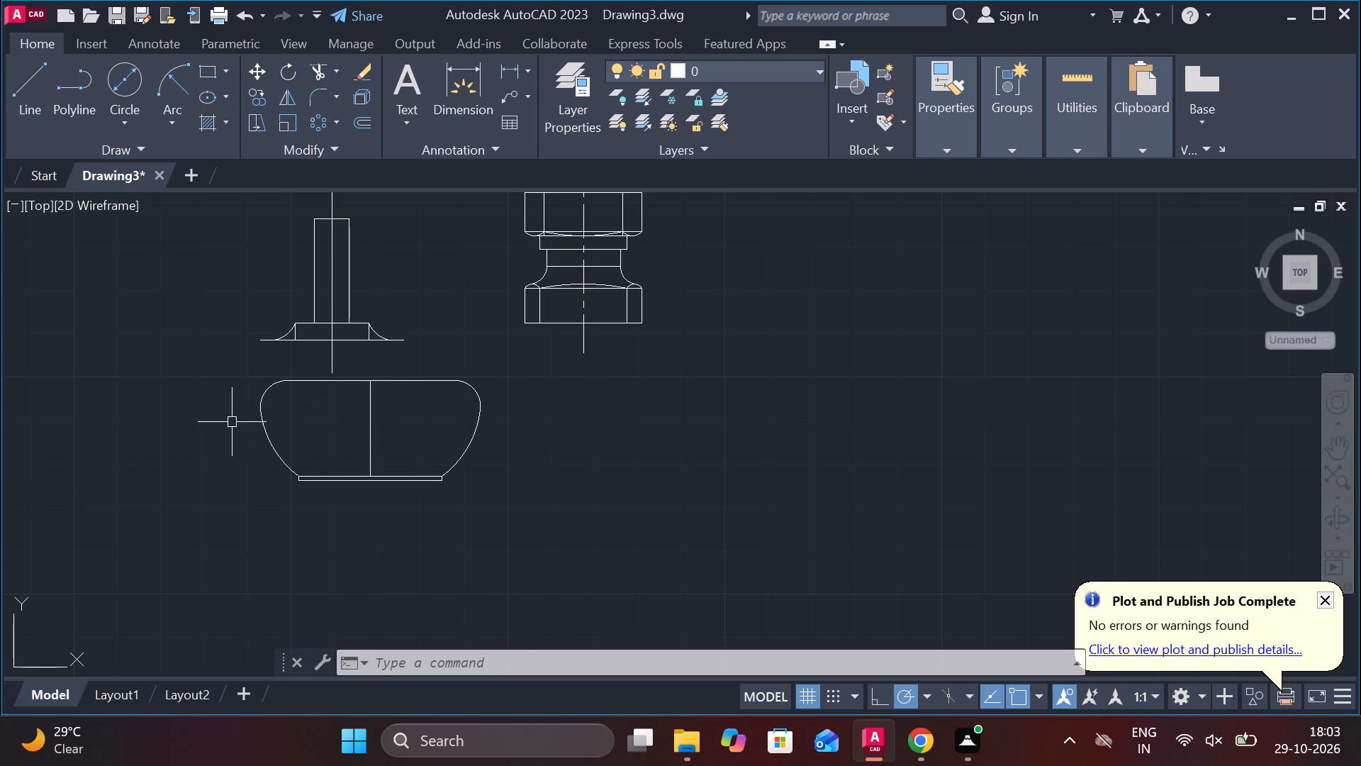
pyautogui.scroll(-5, 196, 469)
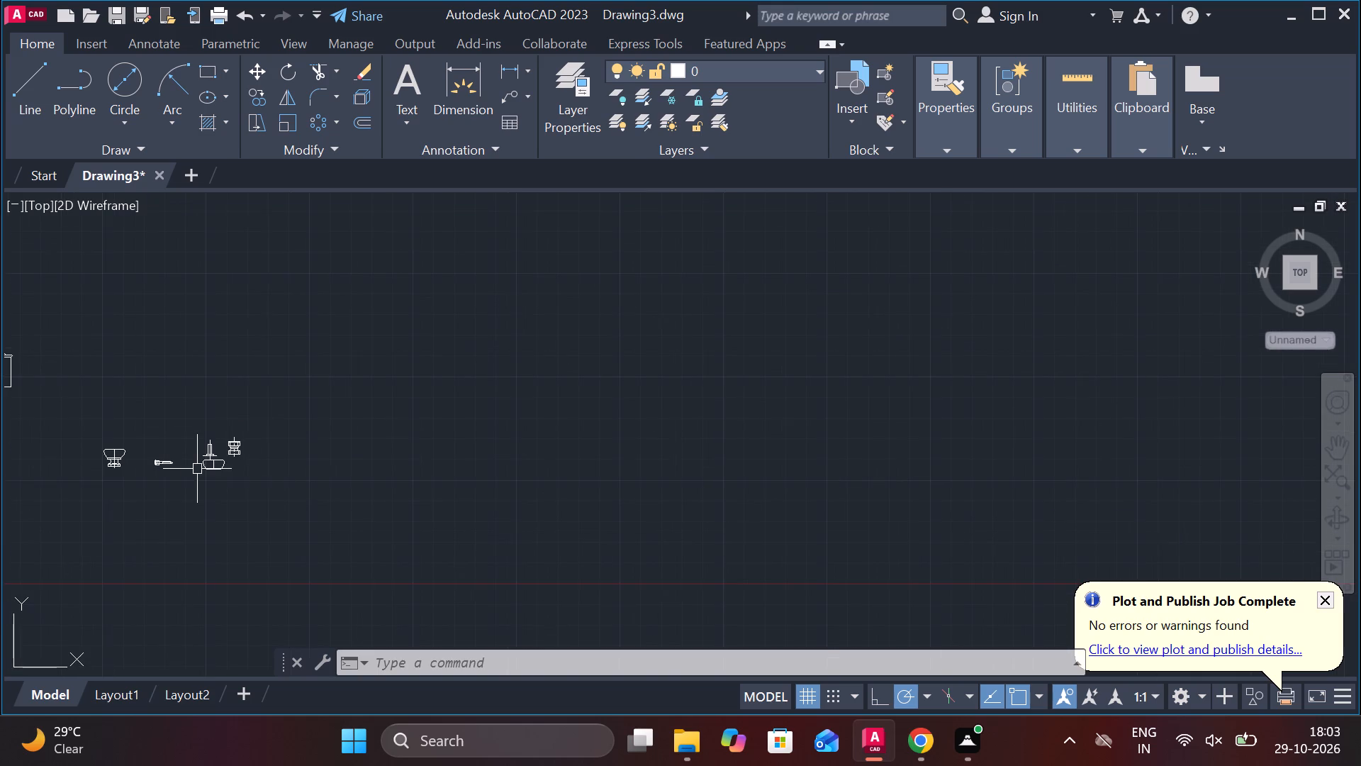
pyautogui.scroll(-2, 600, 482)
pyautogui.scroll(4, 364, 471)
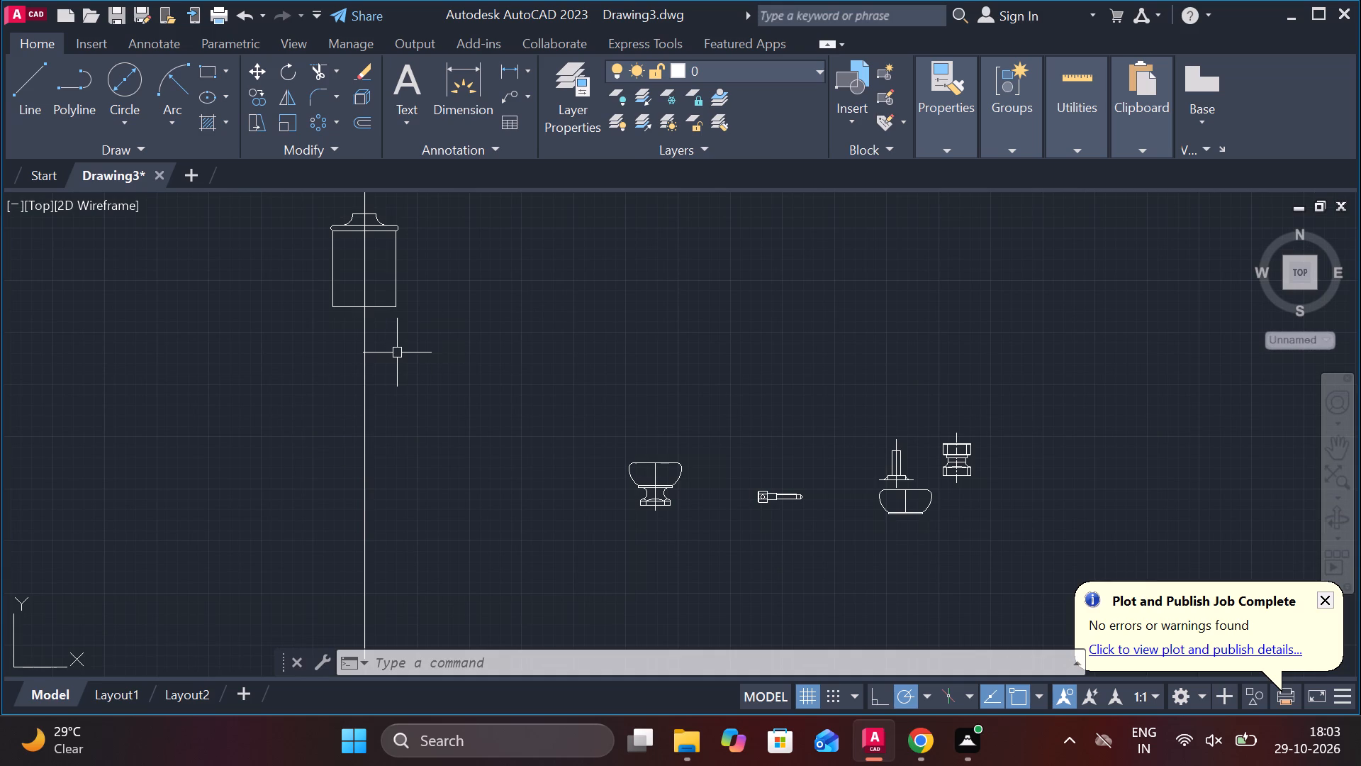
pyautogui.scroll(2, 359, 315)
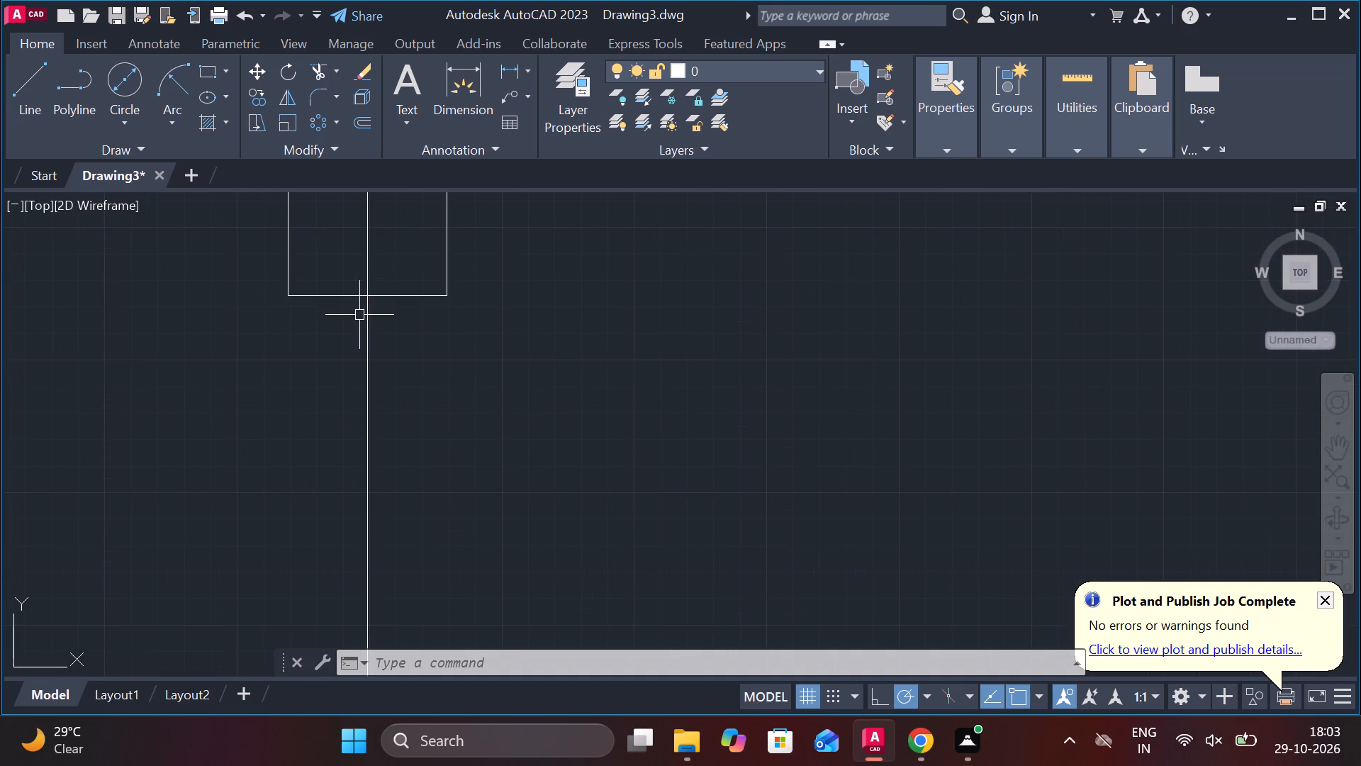
pyautogui.click(347, 297)
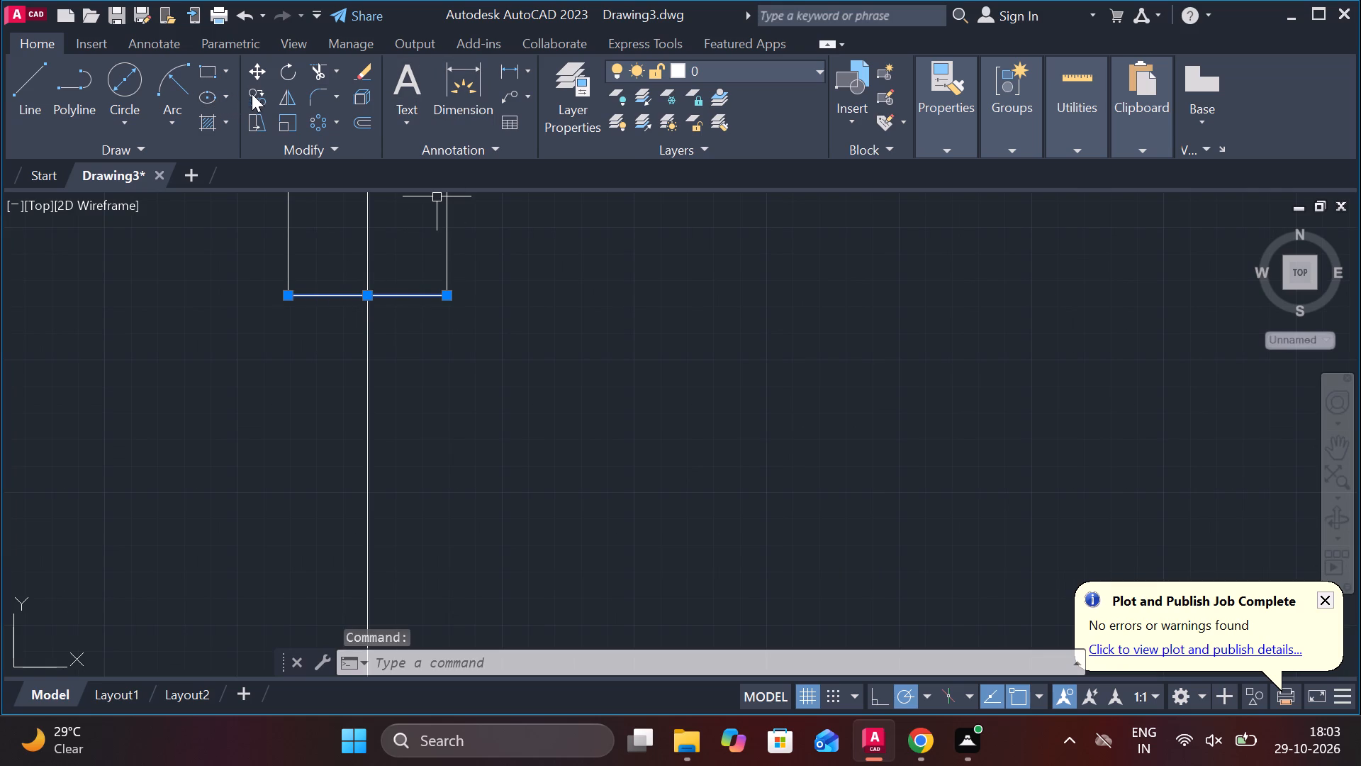
pyautogui.click(261, 92)
pyautogui.click(364, 295)
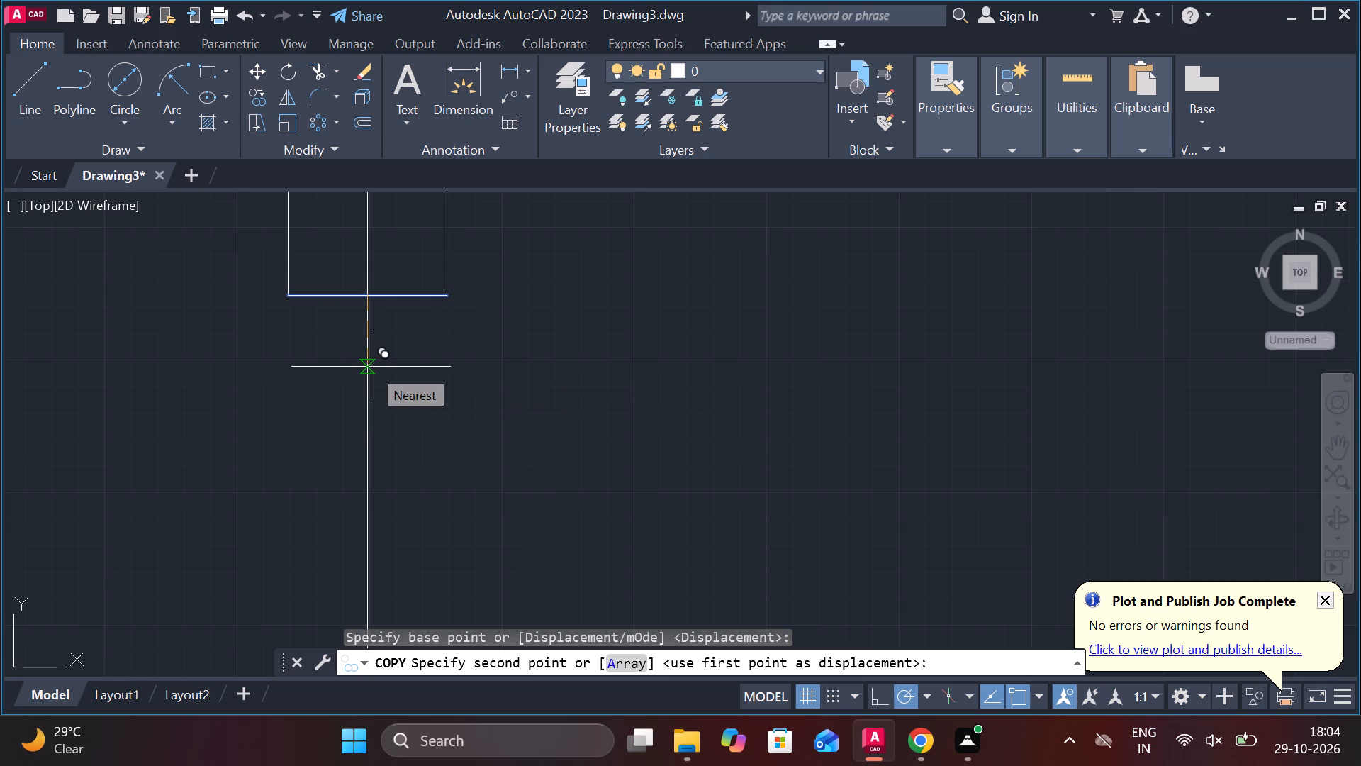
pyautogui.press('3')
pyautogui.write('.5')
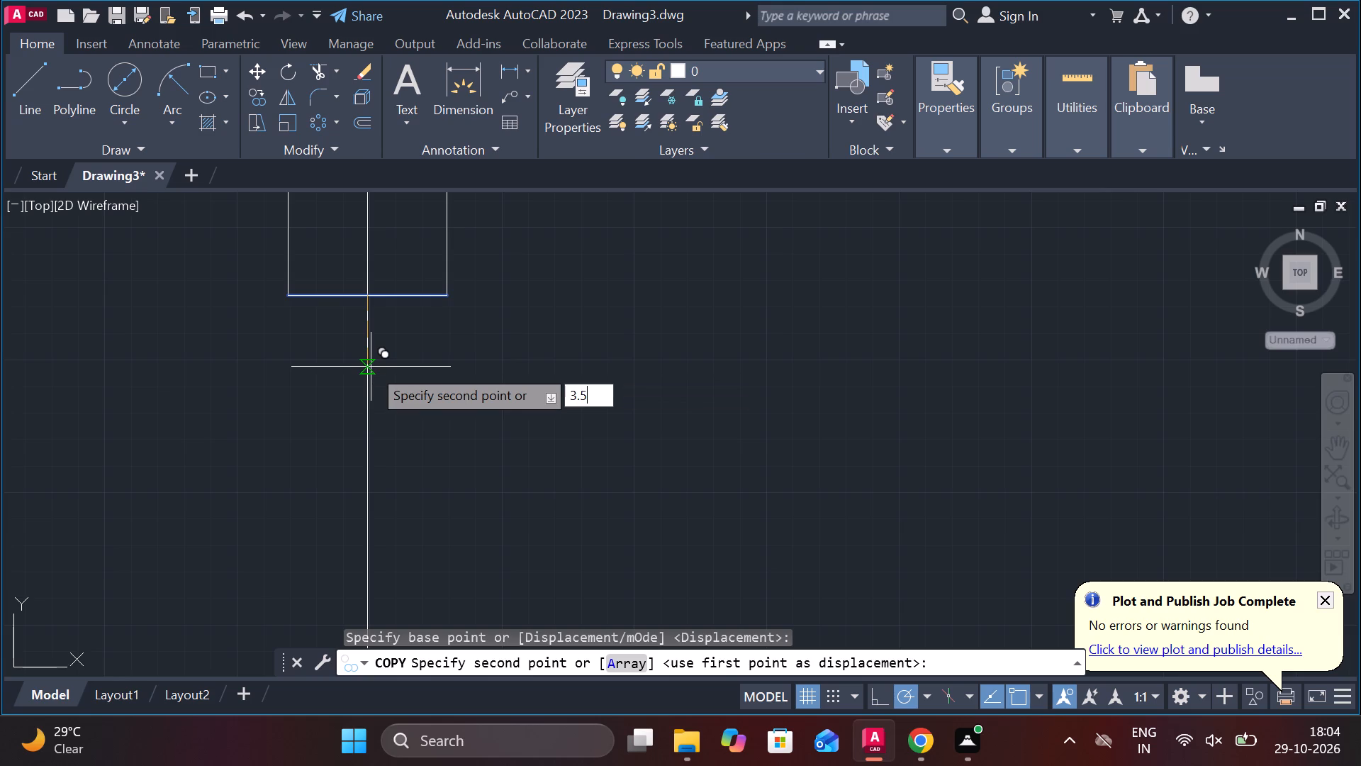
pyautogui.press('Return')
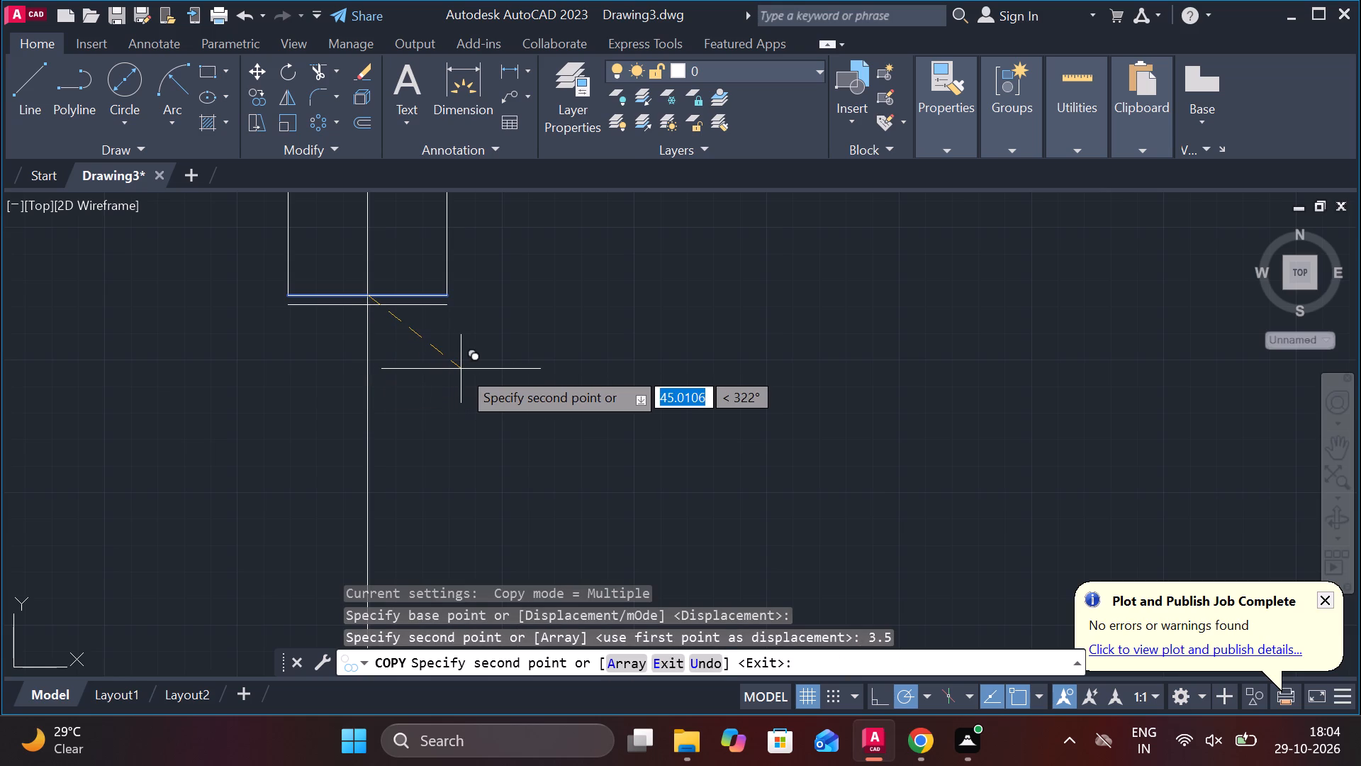
pyautogui.press('Escape')
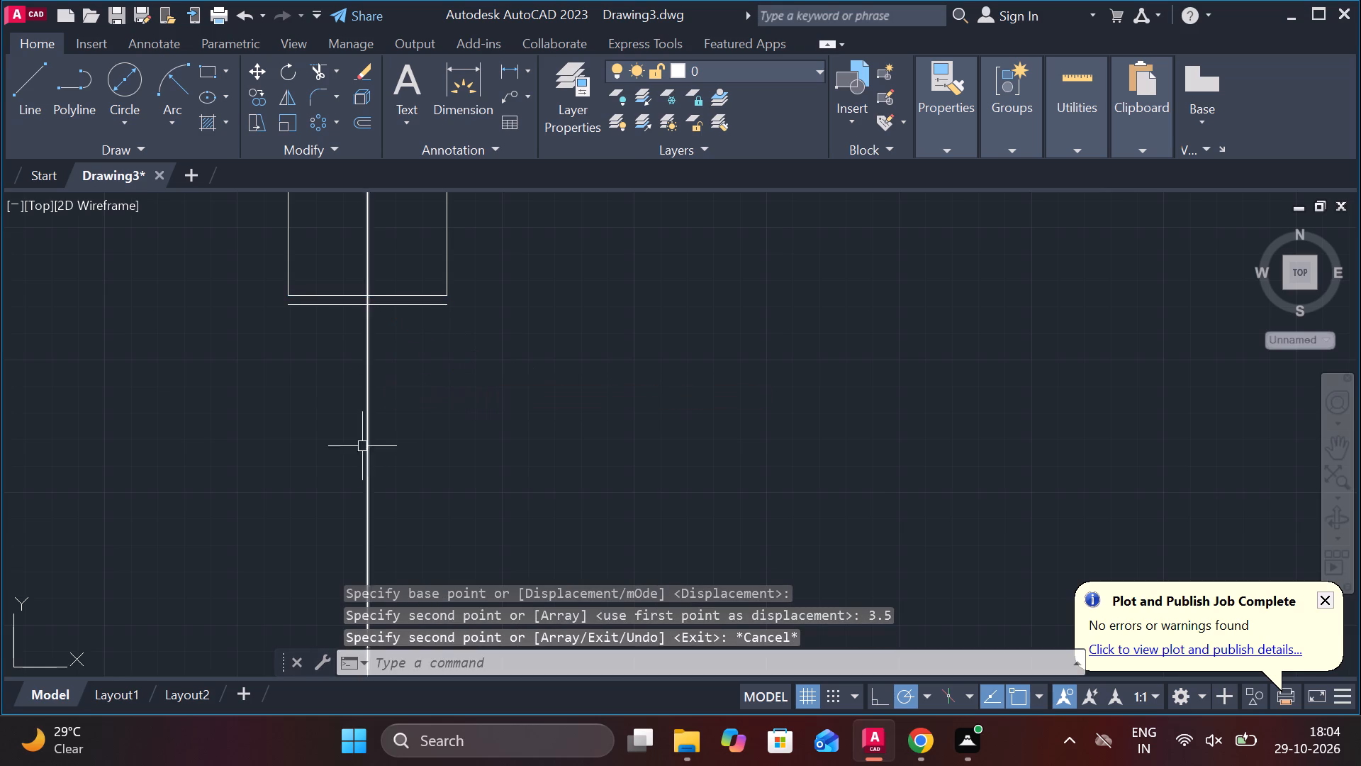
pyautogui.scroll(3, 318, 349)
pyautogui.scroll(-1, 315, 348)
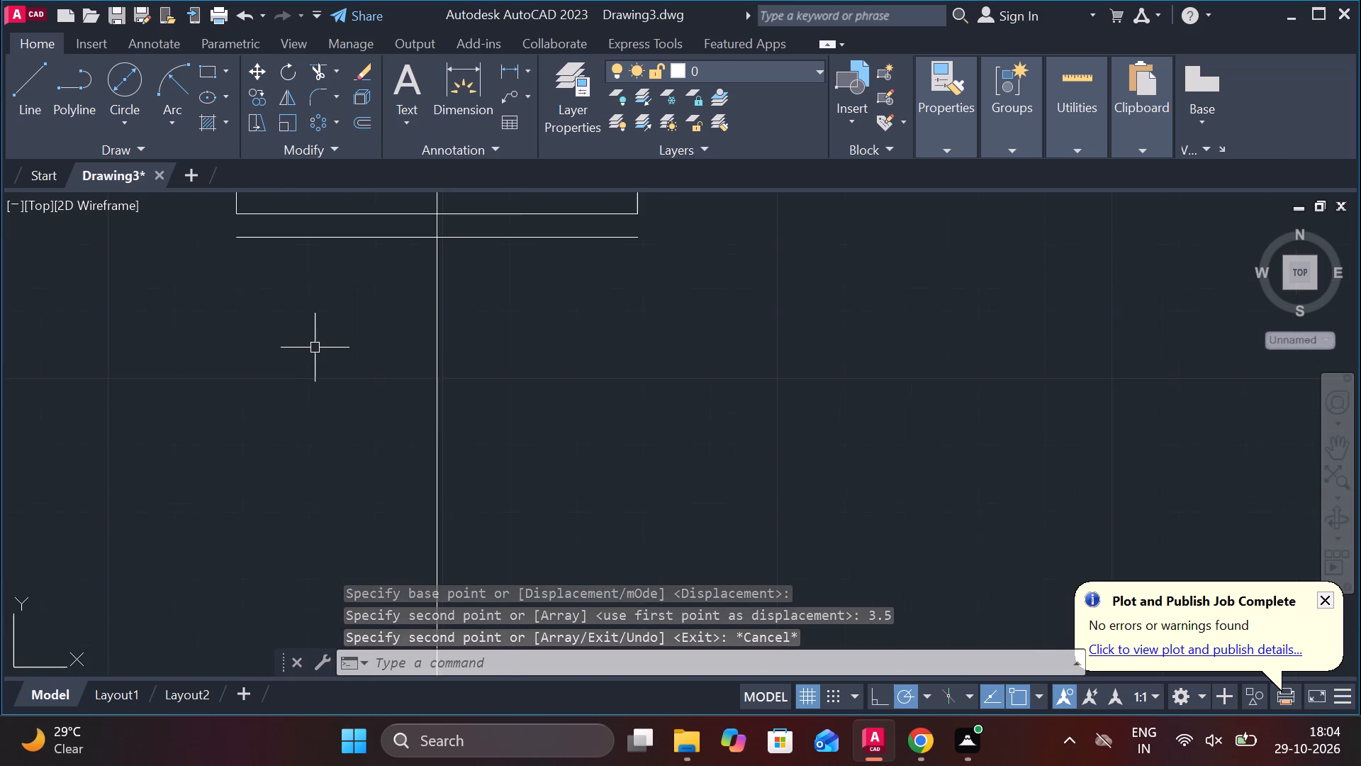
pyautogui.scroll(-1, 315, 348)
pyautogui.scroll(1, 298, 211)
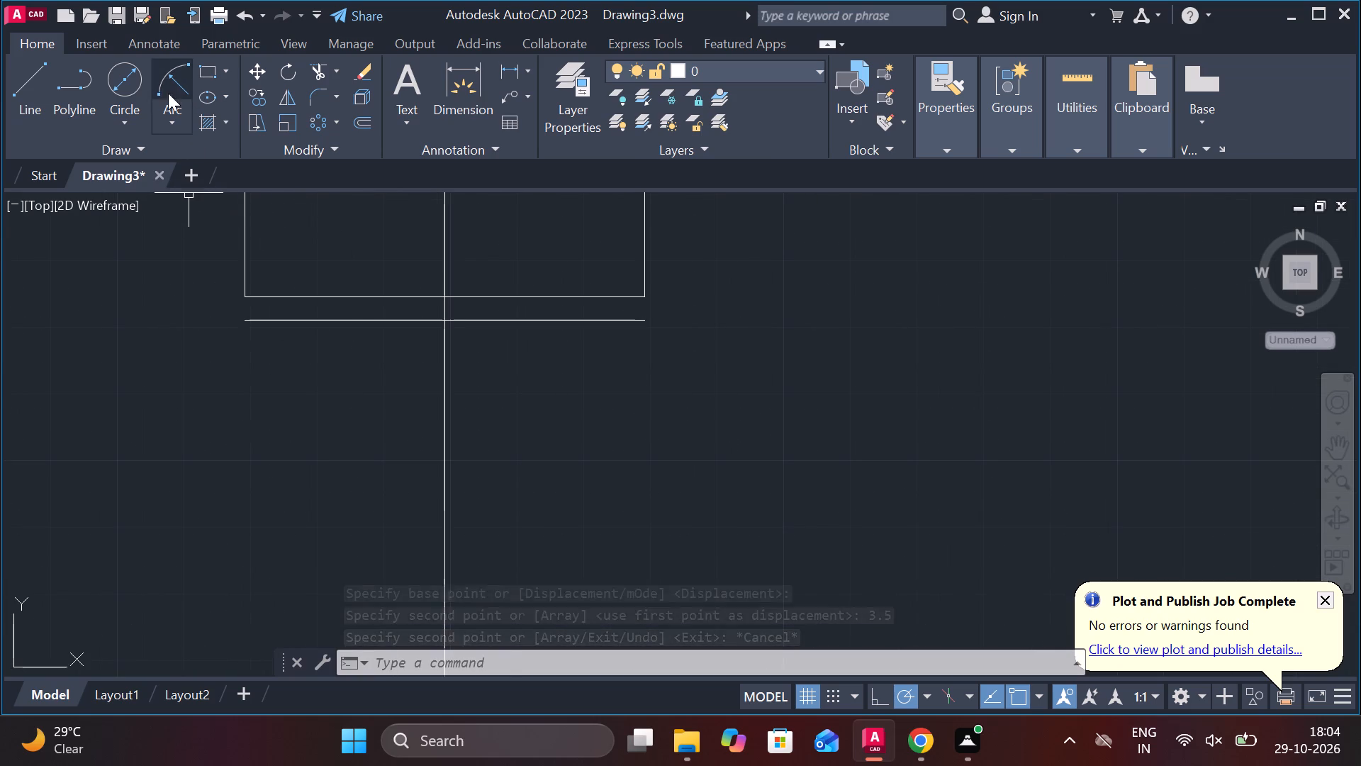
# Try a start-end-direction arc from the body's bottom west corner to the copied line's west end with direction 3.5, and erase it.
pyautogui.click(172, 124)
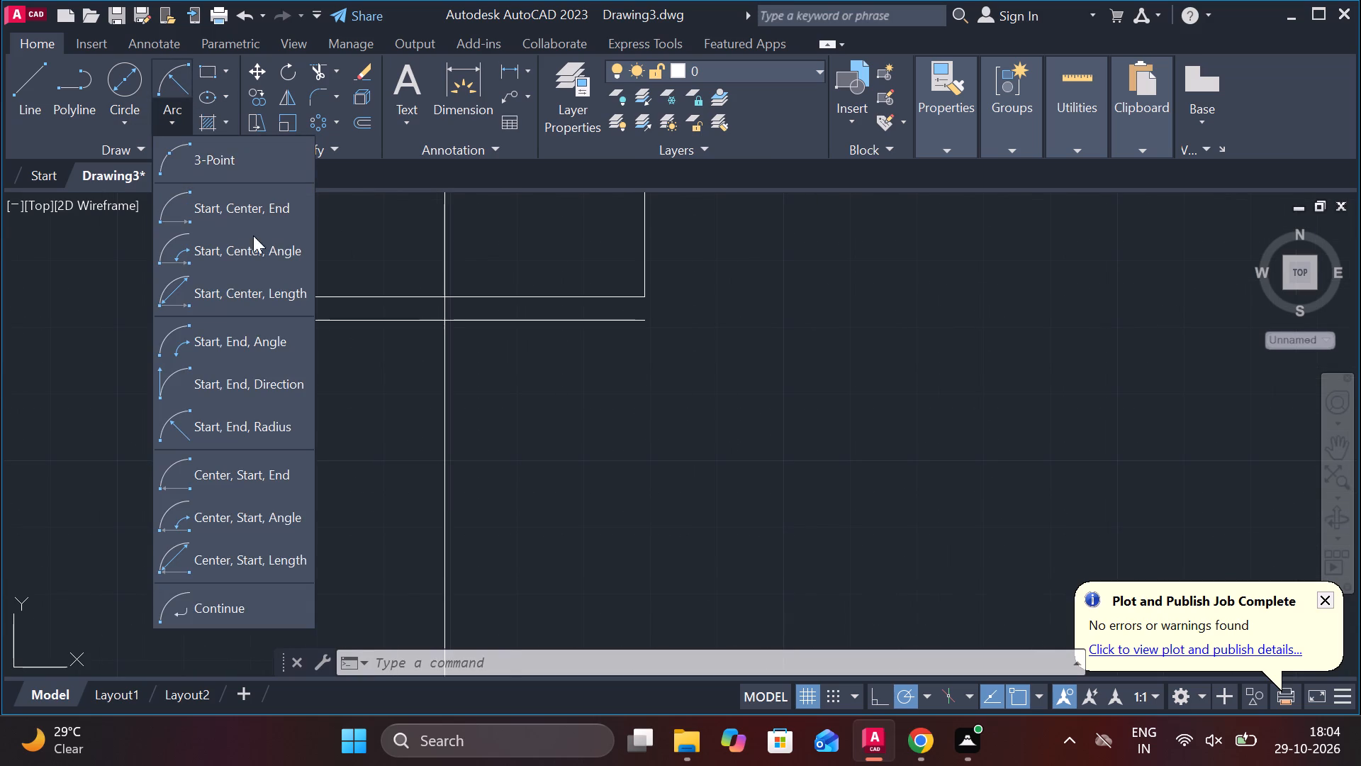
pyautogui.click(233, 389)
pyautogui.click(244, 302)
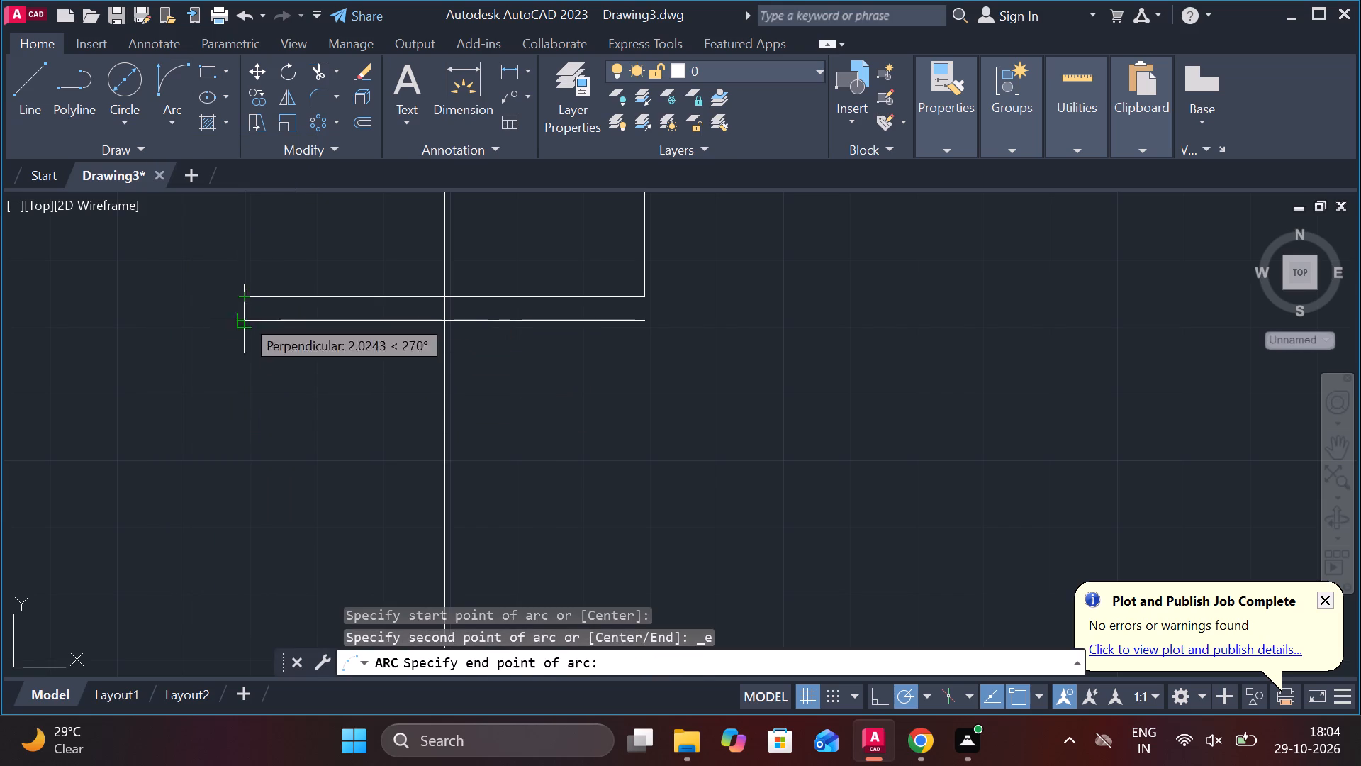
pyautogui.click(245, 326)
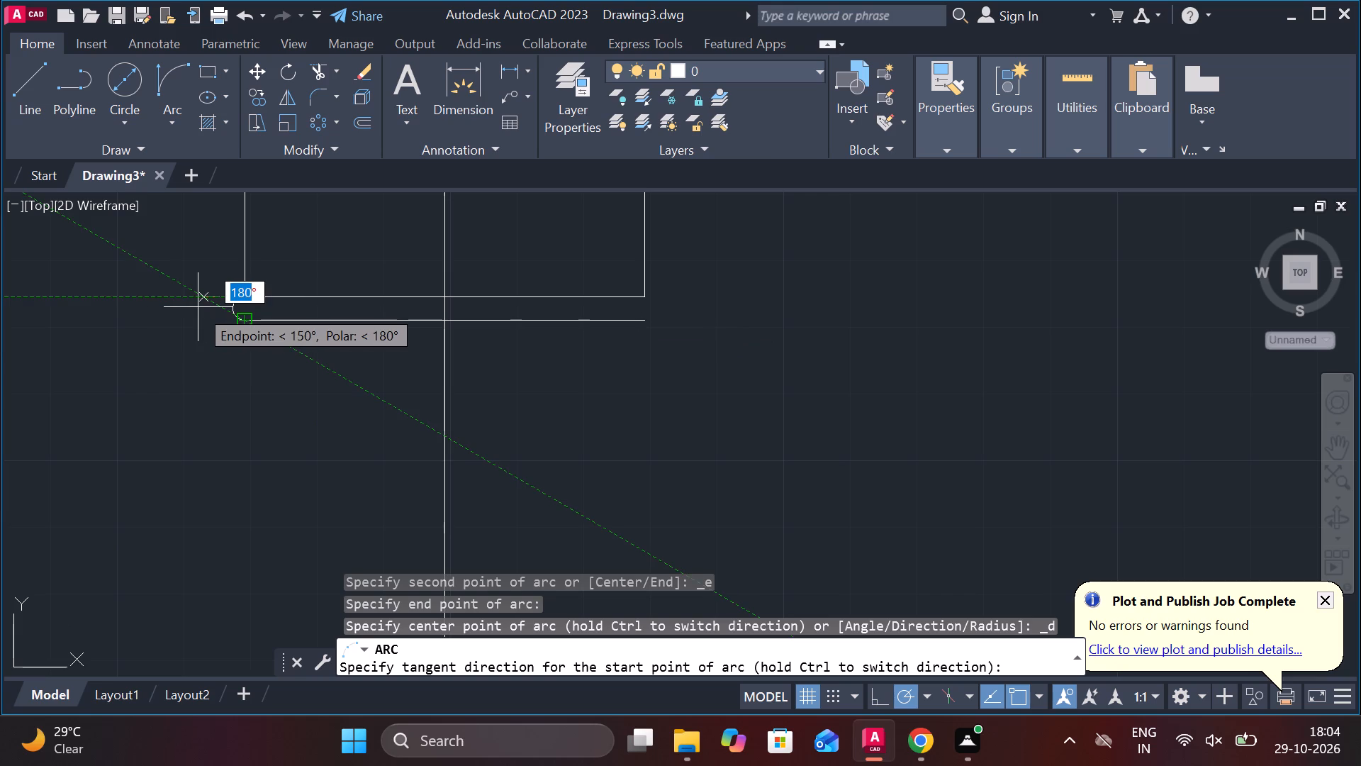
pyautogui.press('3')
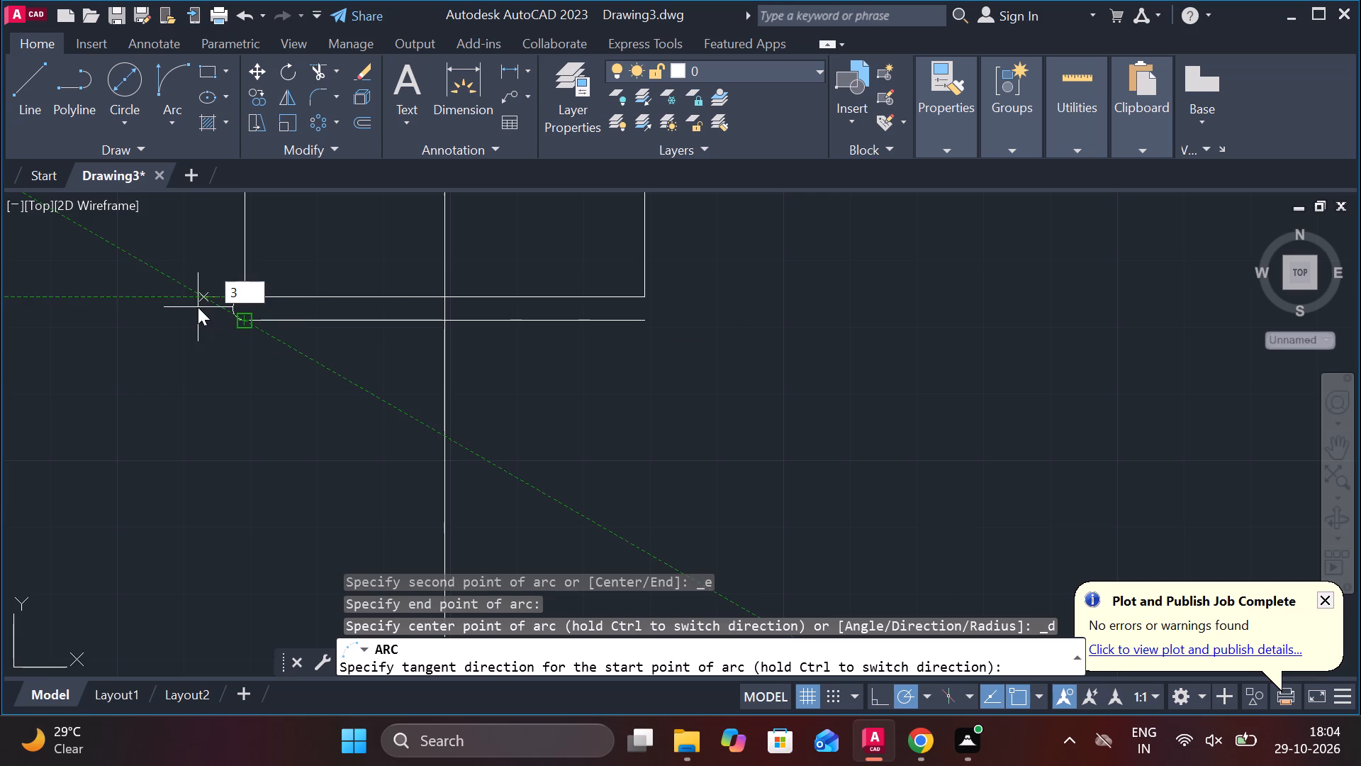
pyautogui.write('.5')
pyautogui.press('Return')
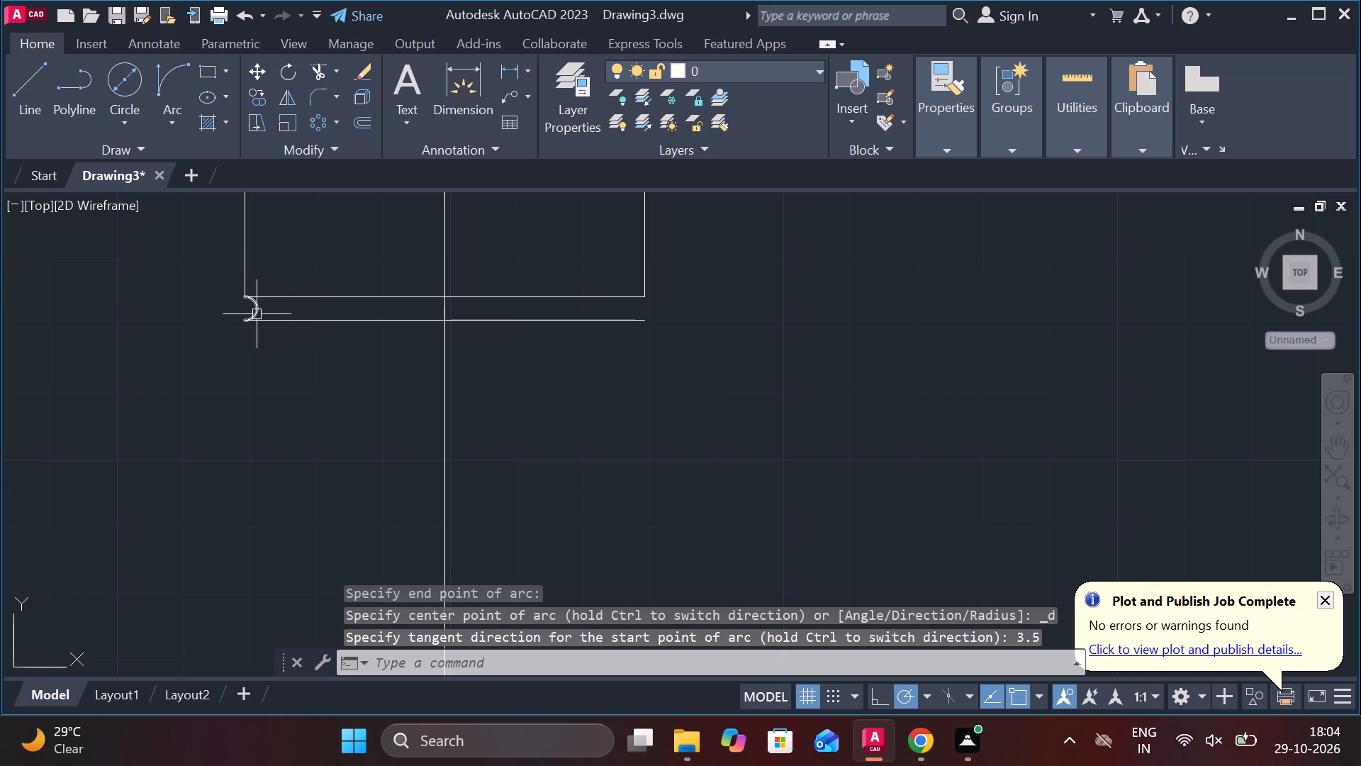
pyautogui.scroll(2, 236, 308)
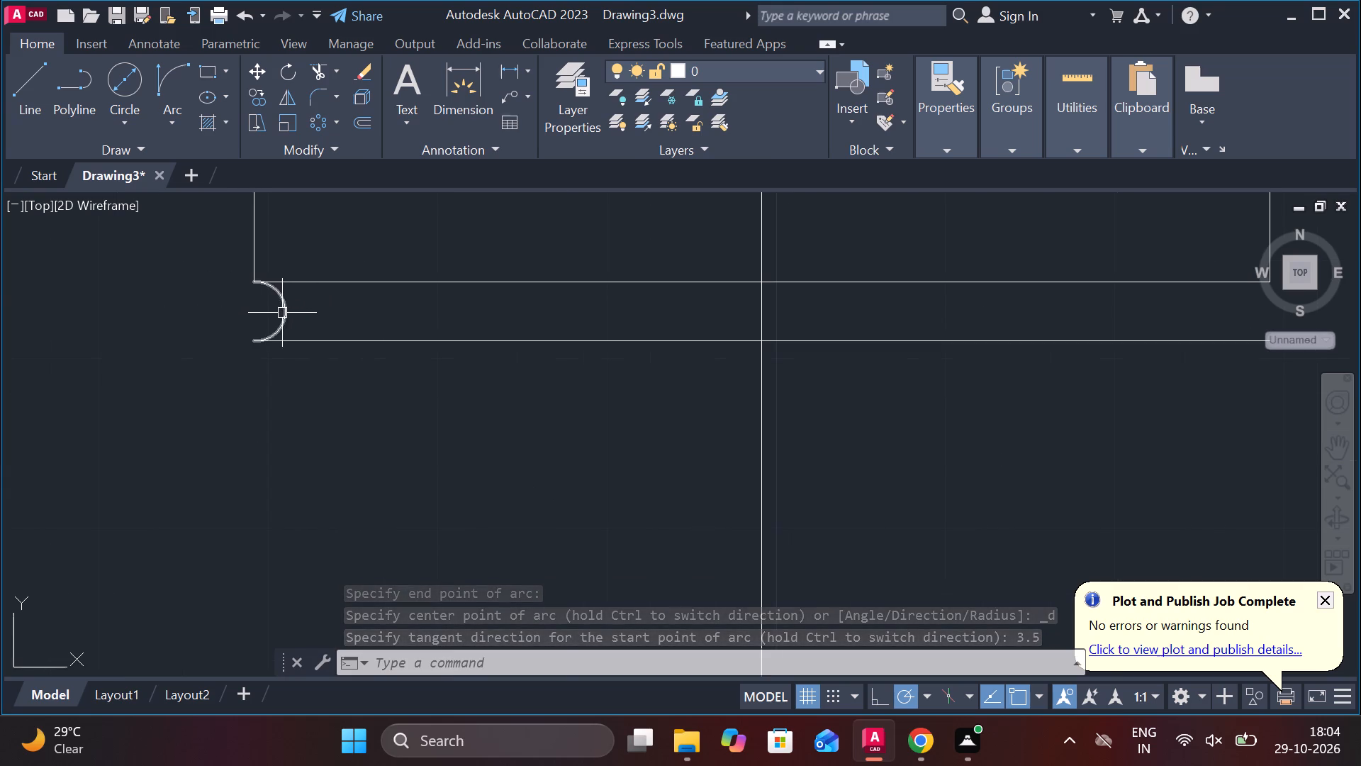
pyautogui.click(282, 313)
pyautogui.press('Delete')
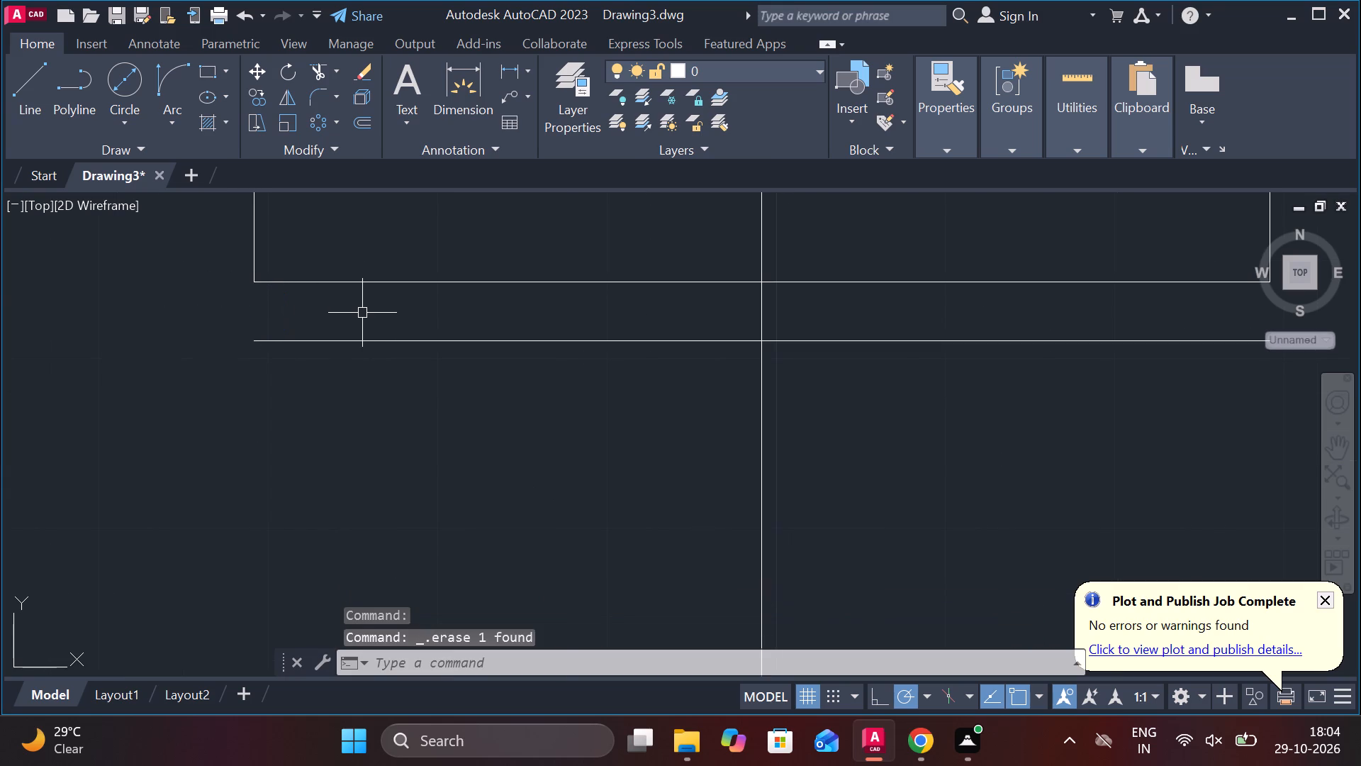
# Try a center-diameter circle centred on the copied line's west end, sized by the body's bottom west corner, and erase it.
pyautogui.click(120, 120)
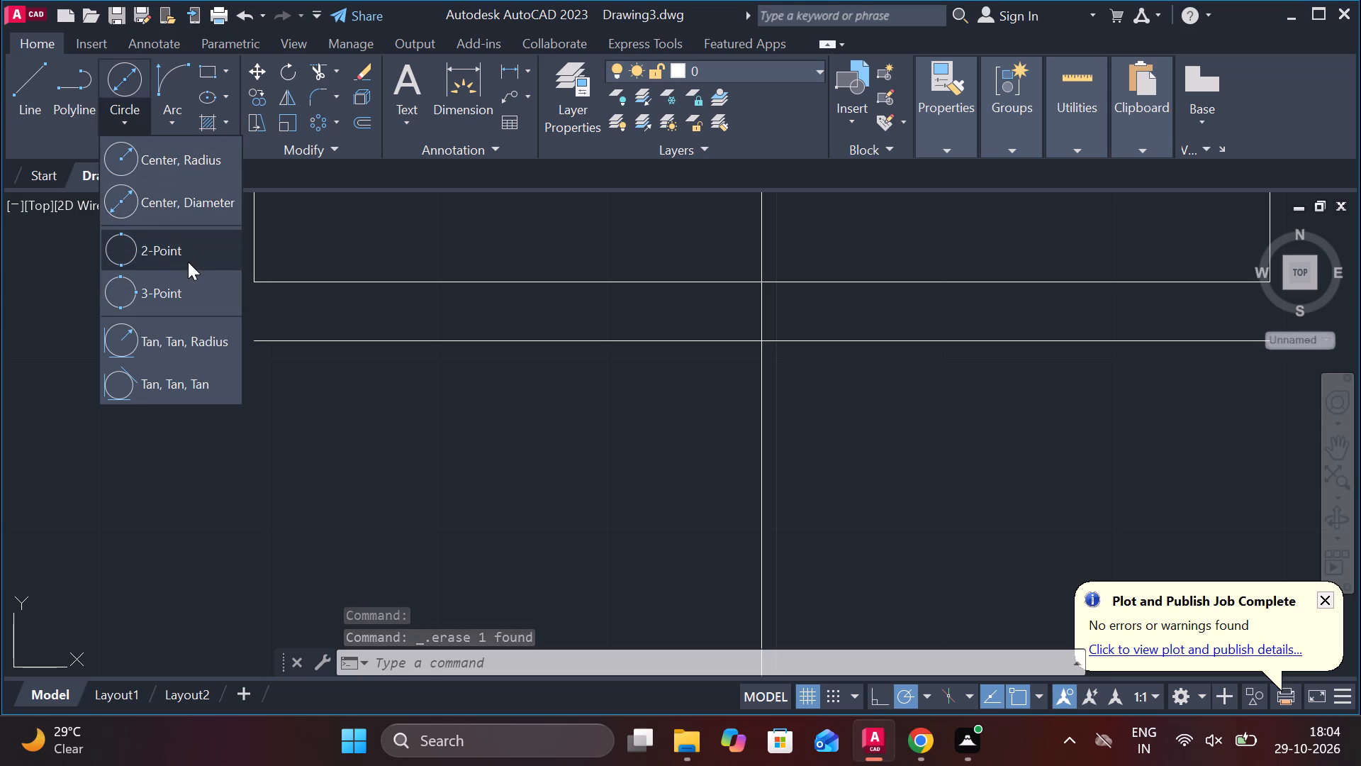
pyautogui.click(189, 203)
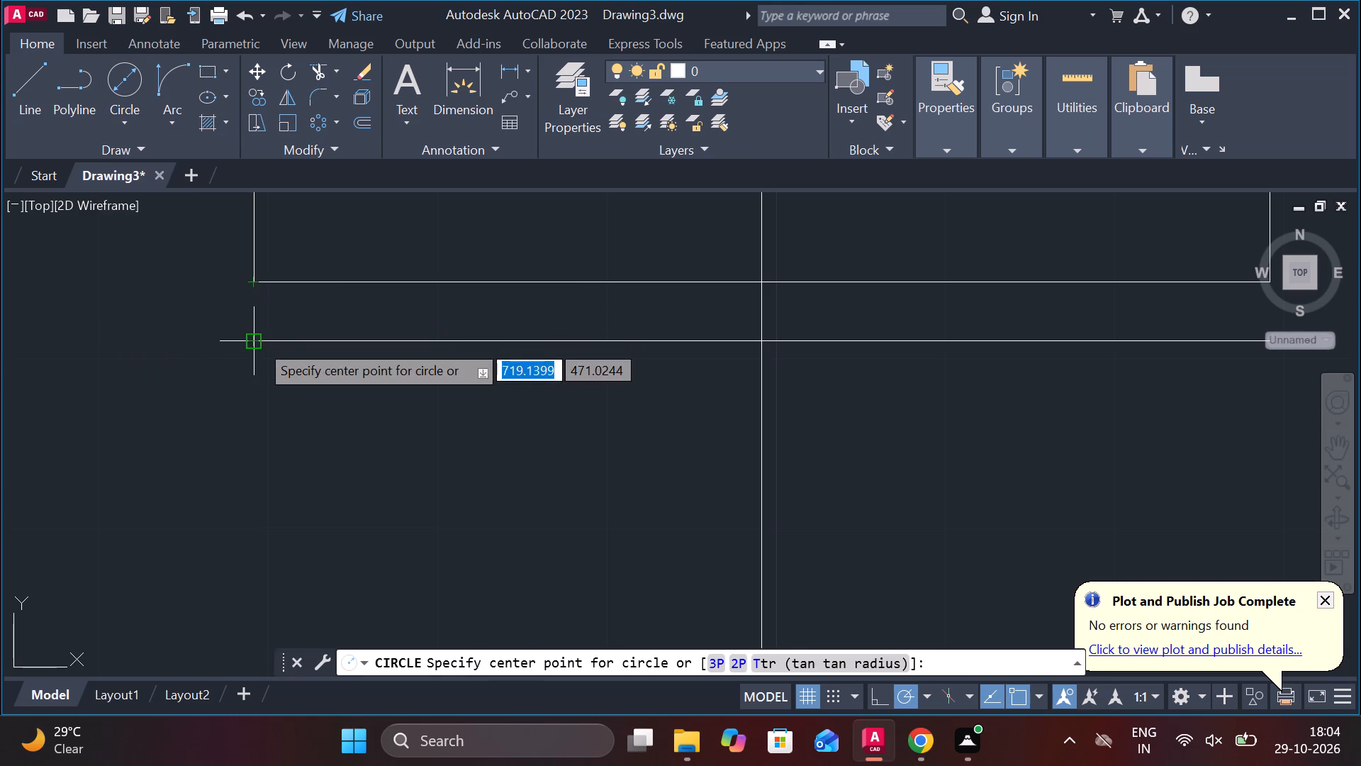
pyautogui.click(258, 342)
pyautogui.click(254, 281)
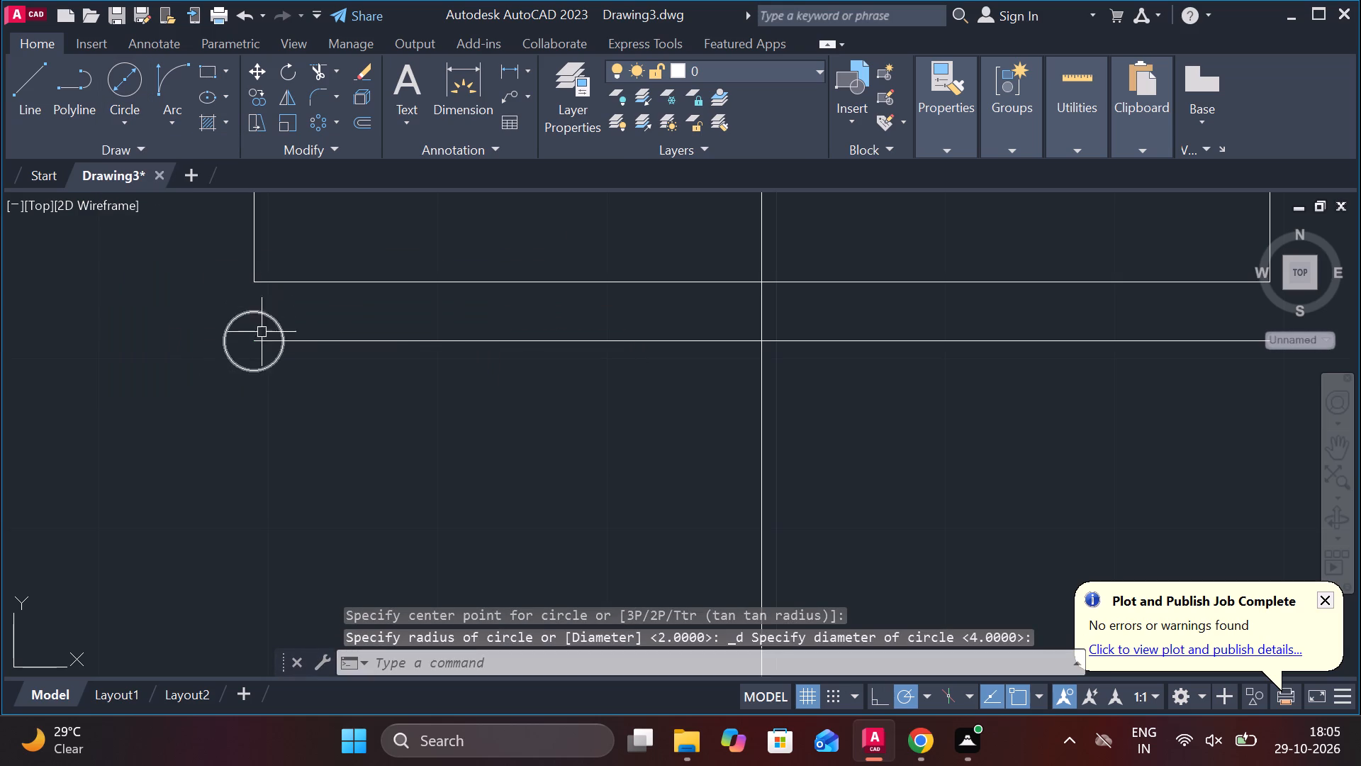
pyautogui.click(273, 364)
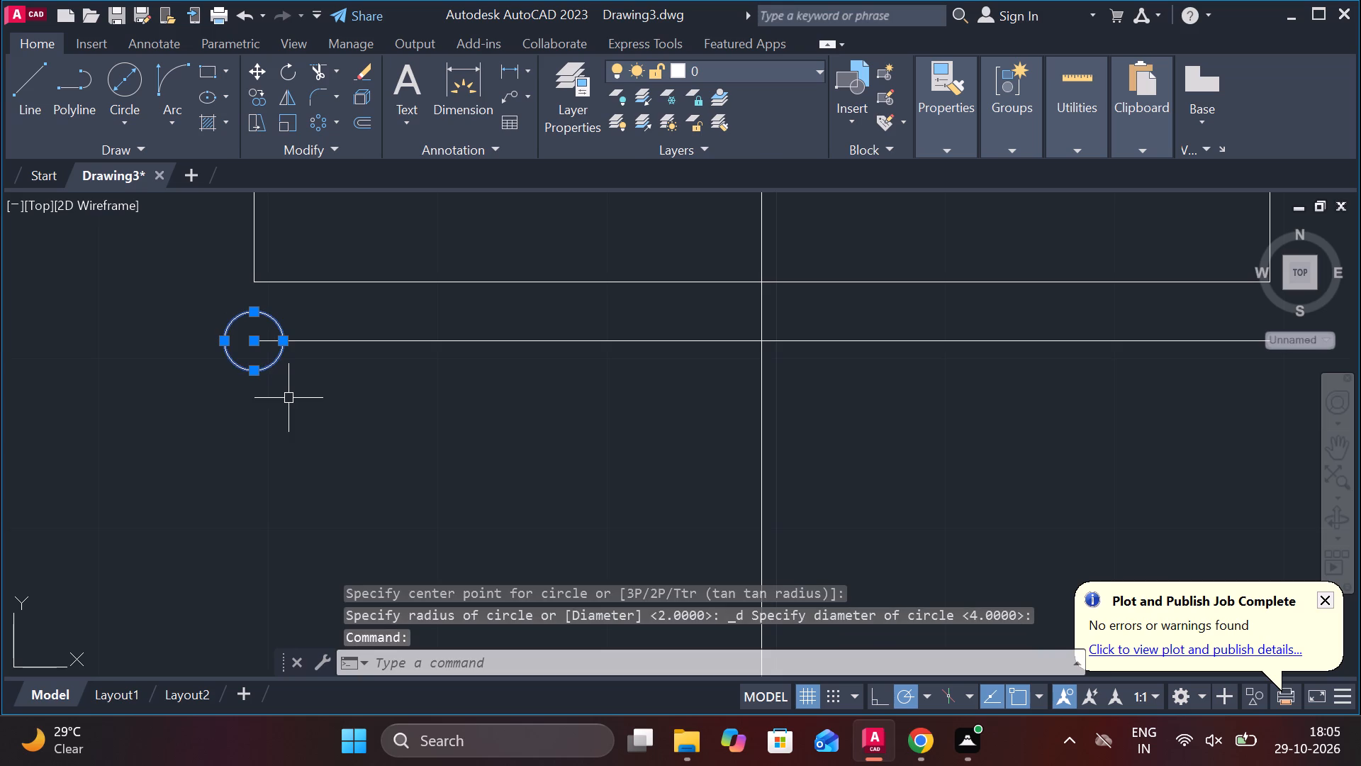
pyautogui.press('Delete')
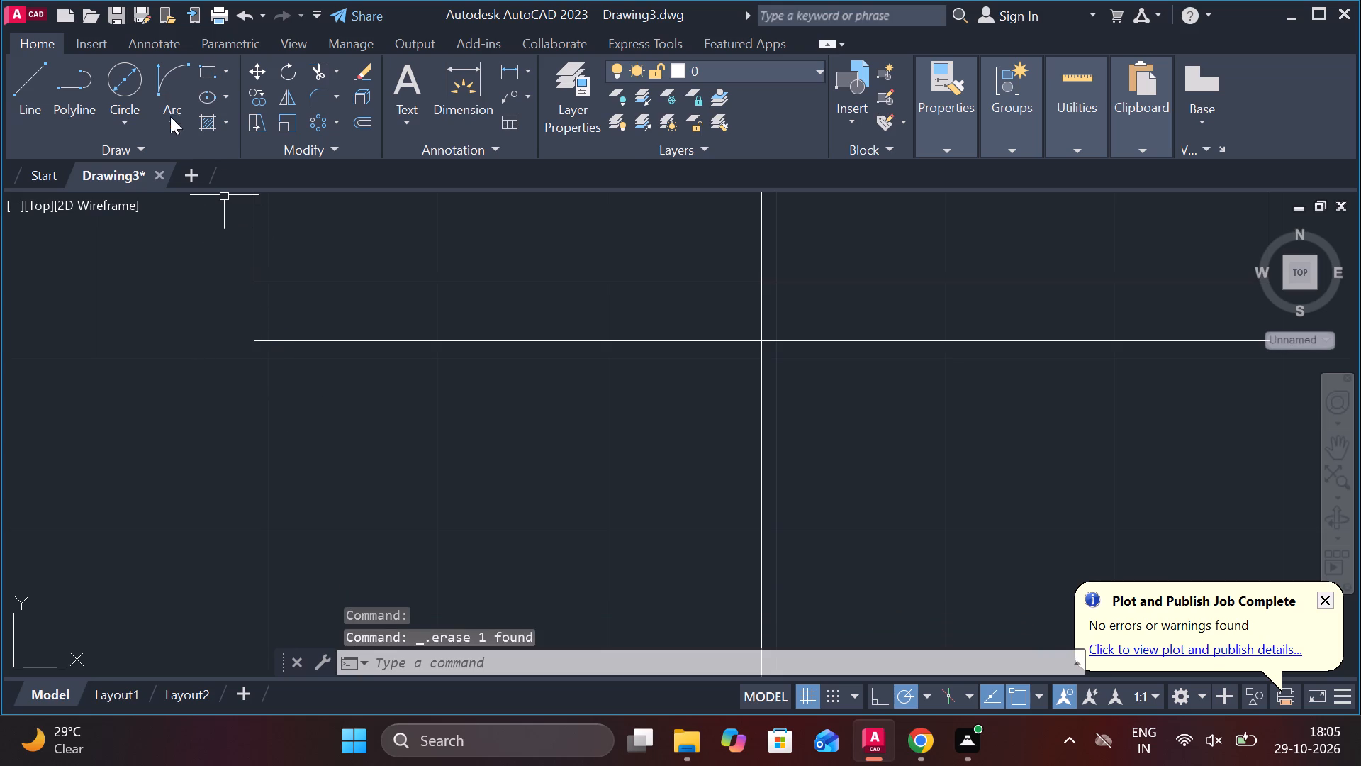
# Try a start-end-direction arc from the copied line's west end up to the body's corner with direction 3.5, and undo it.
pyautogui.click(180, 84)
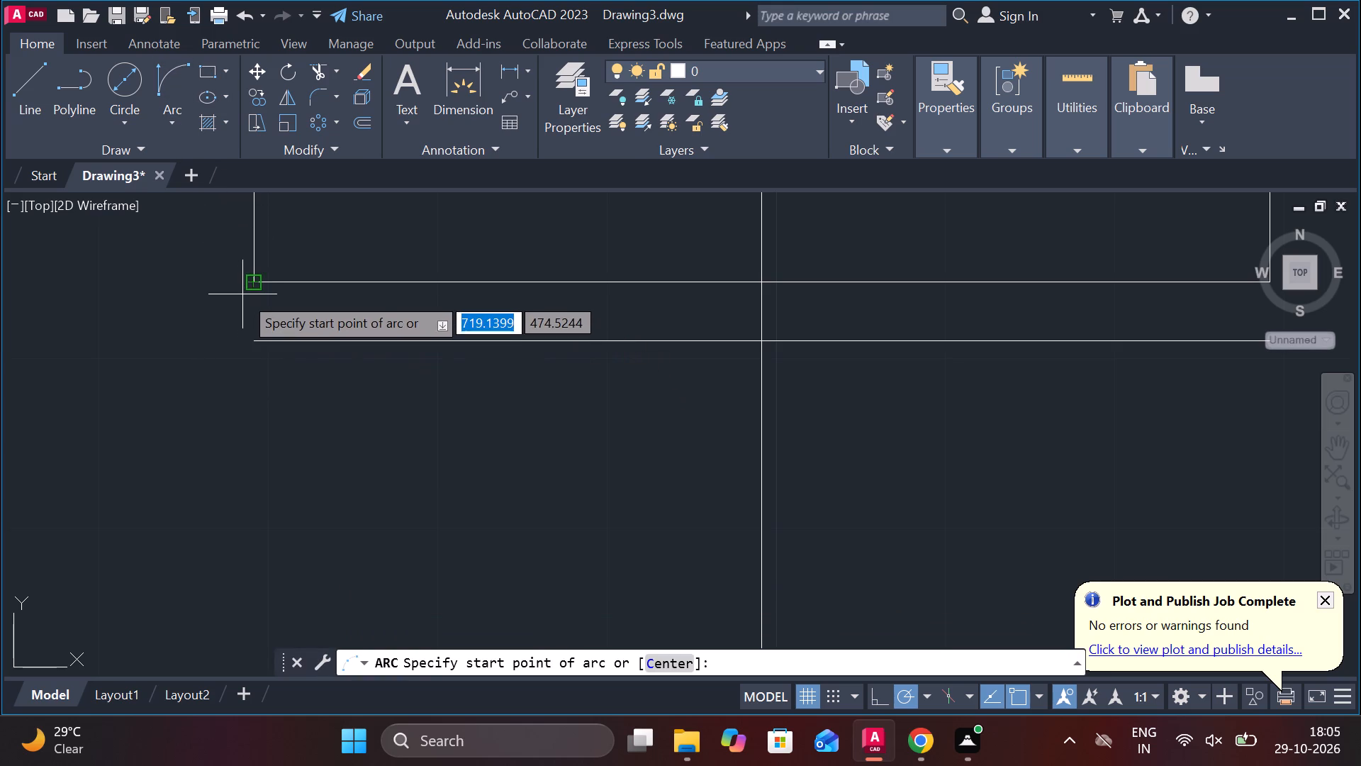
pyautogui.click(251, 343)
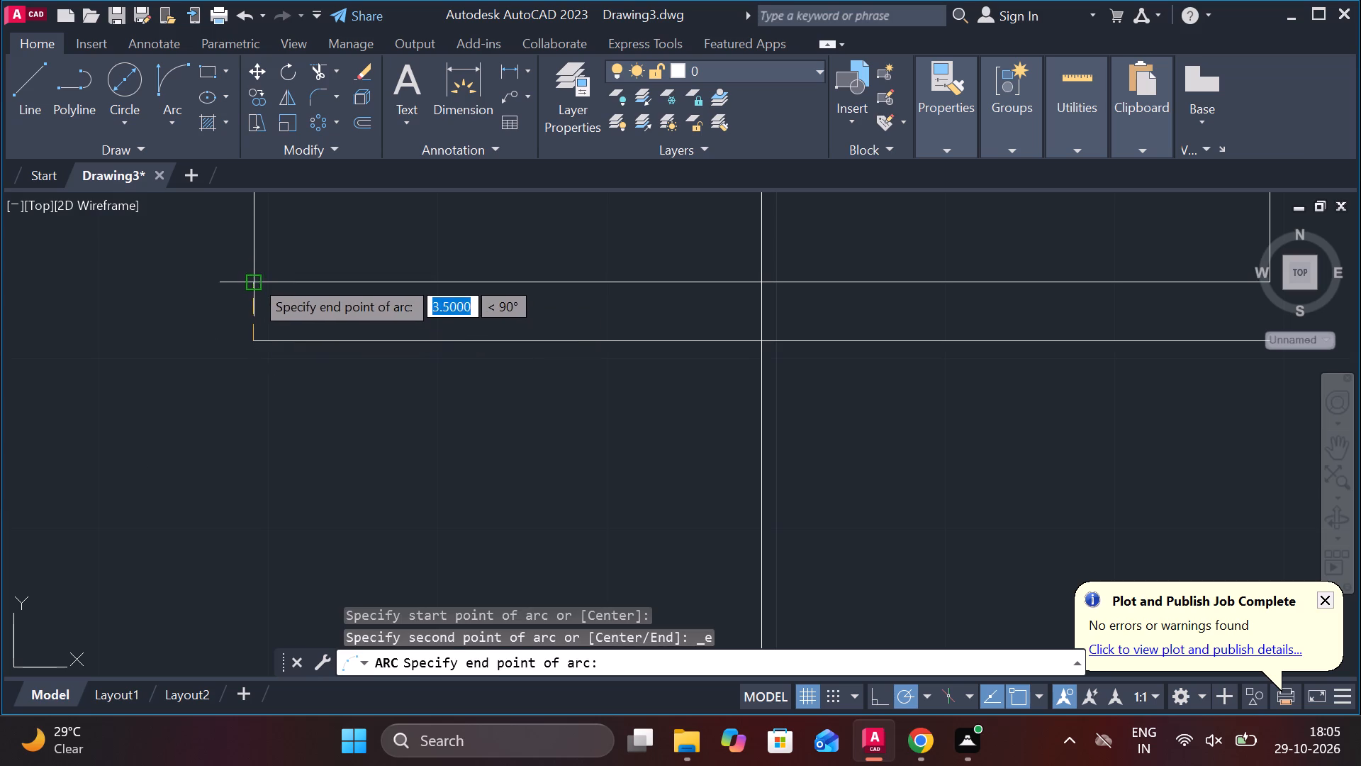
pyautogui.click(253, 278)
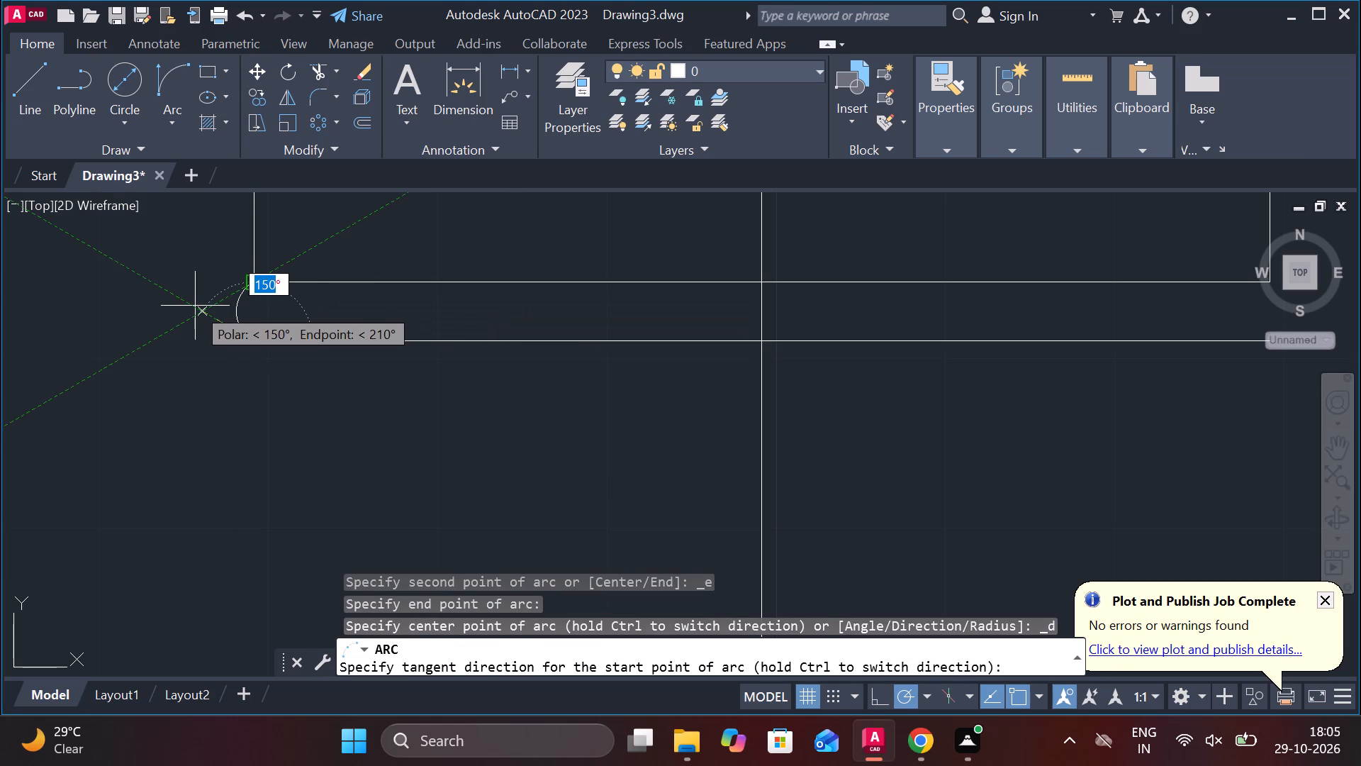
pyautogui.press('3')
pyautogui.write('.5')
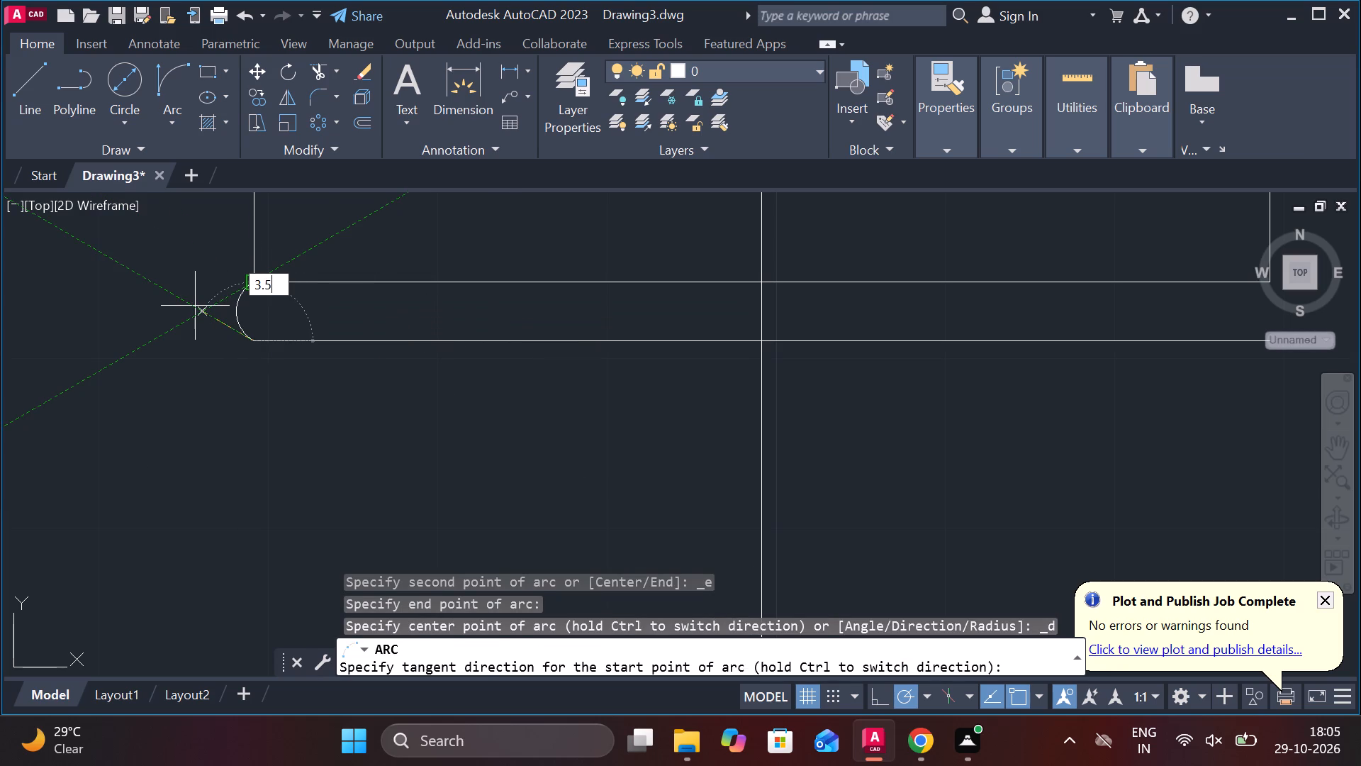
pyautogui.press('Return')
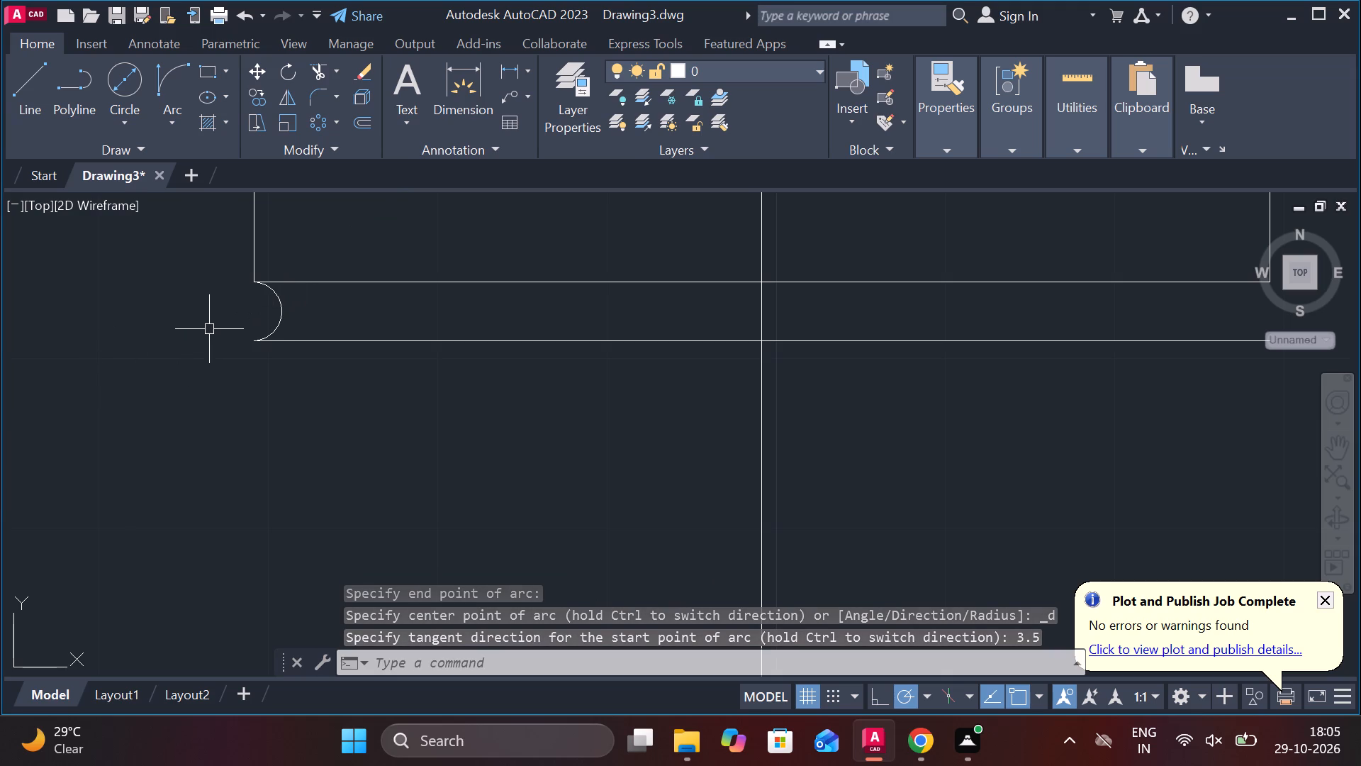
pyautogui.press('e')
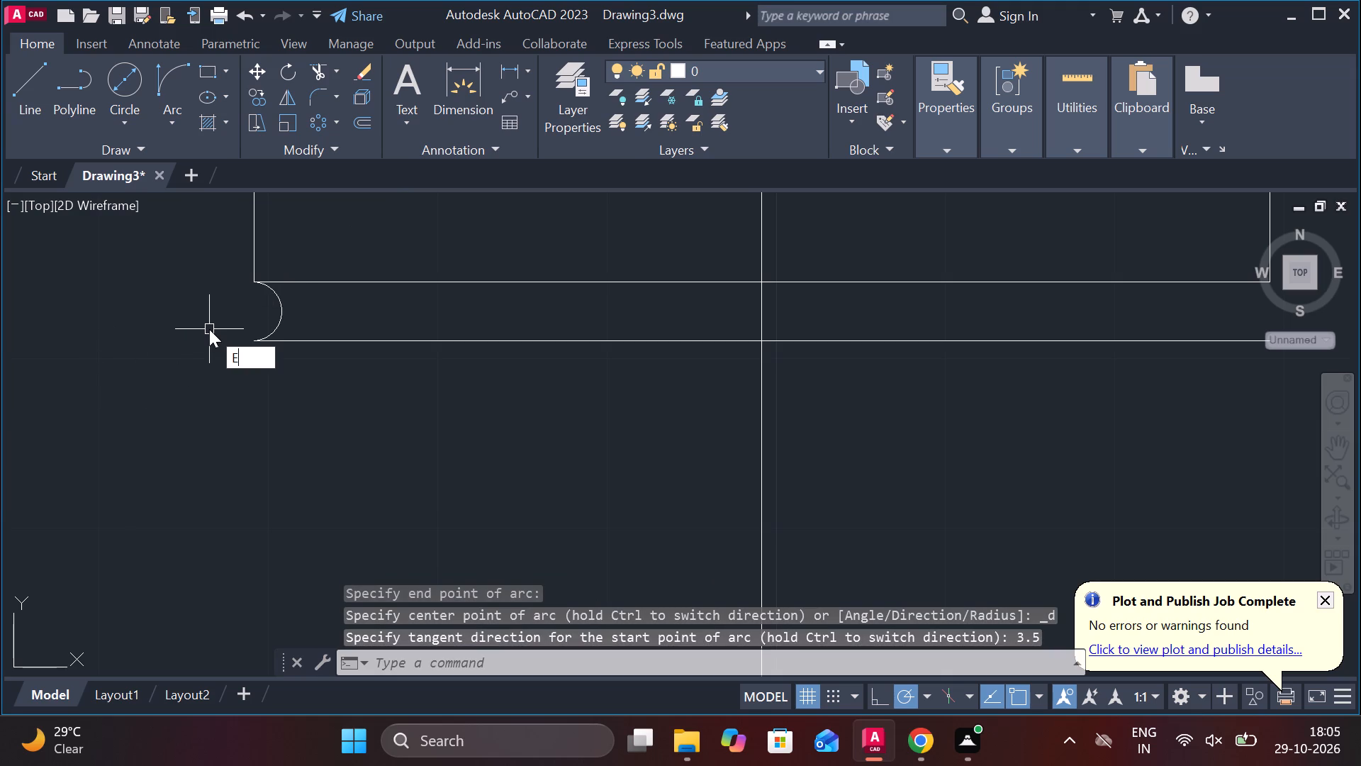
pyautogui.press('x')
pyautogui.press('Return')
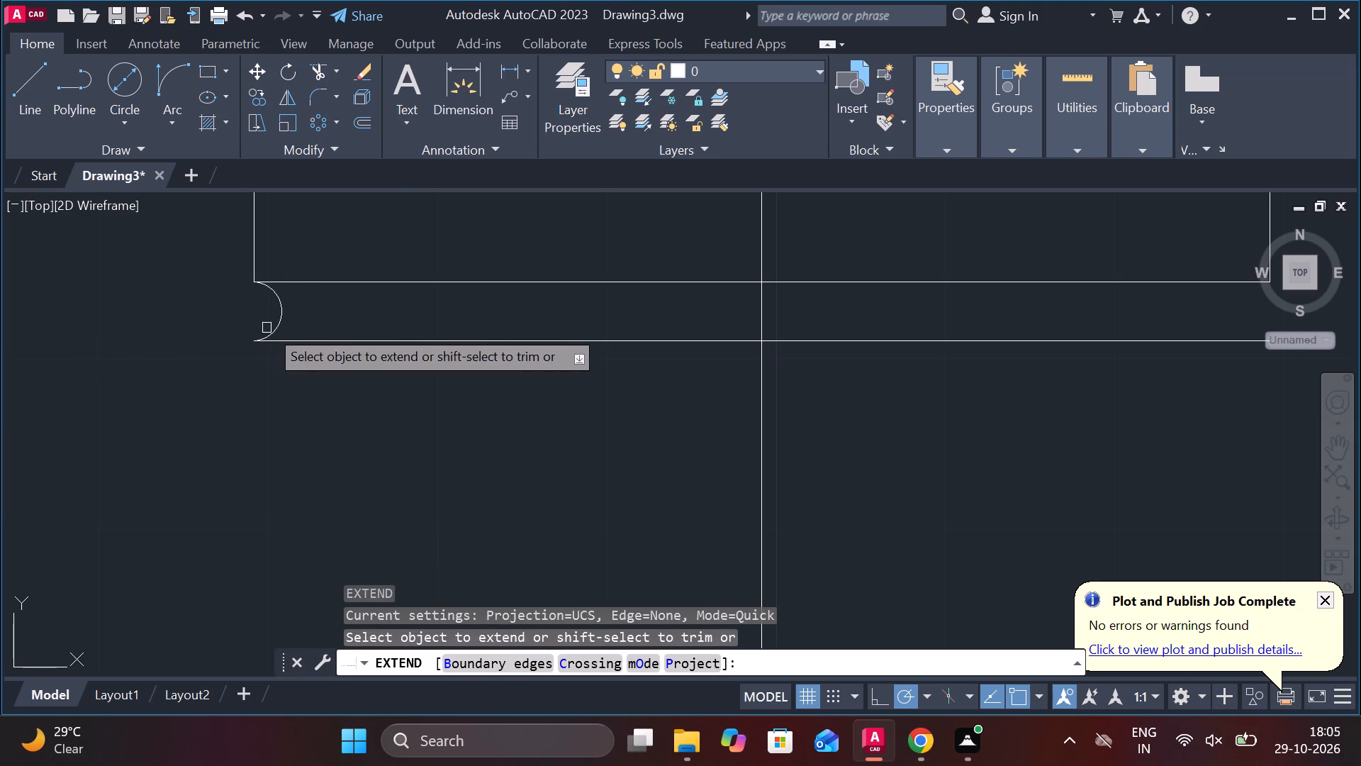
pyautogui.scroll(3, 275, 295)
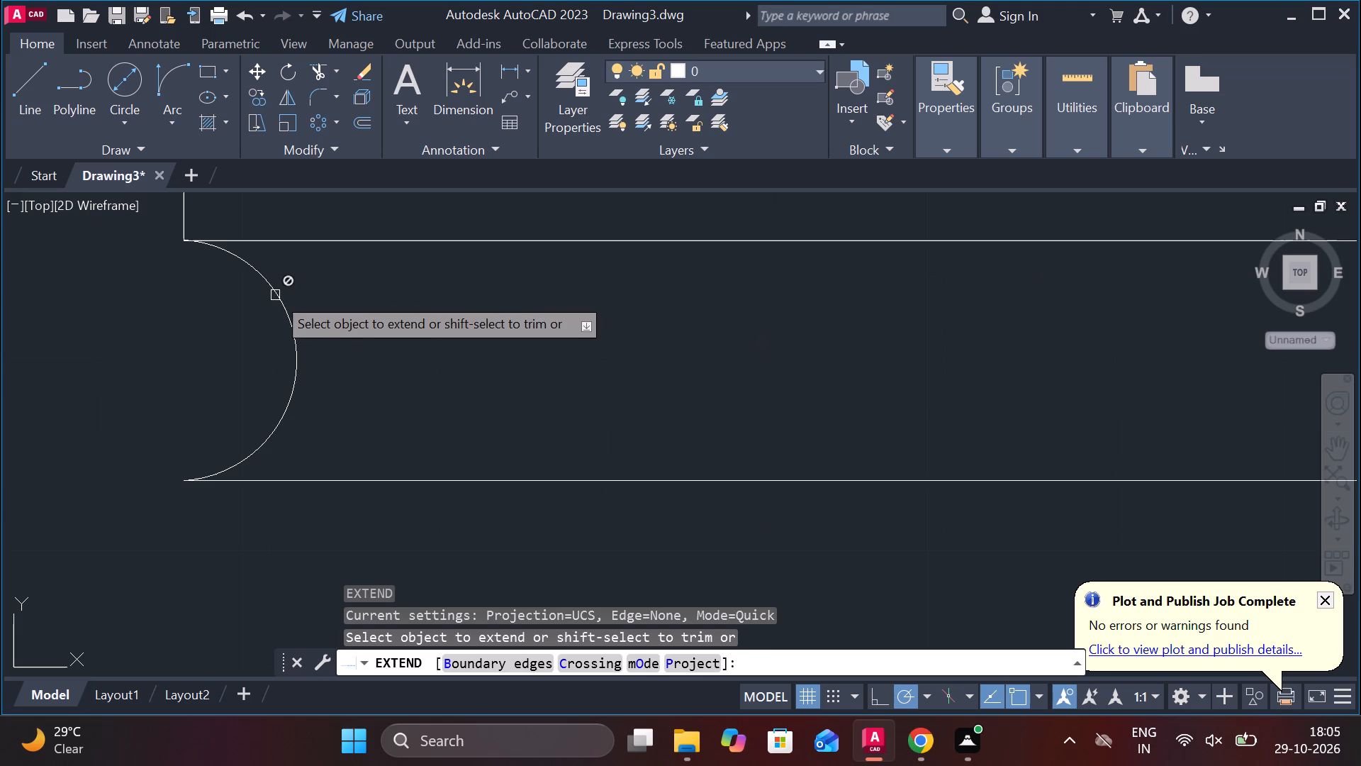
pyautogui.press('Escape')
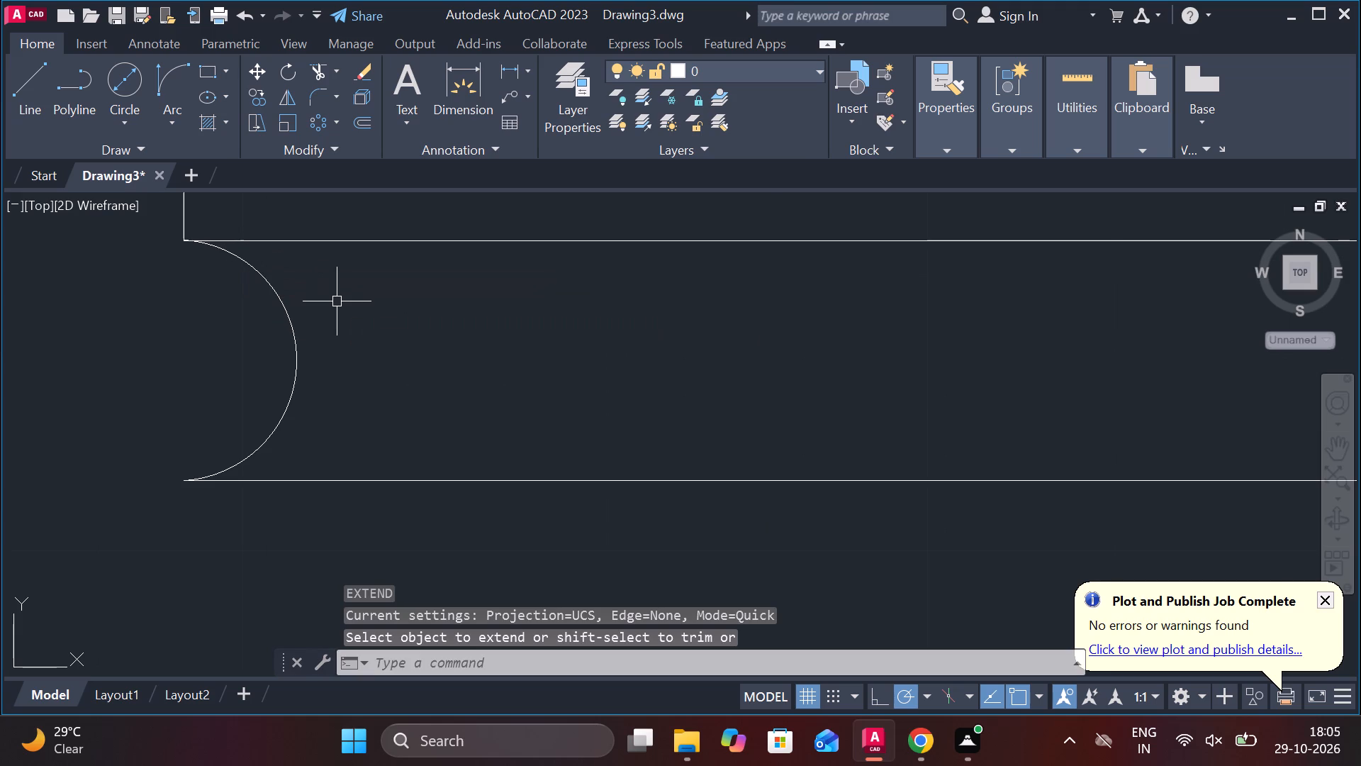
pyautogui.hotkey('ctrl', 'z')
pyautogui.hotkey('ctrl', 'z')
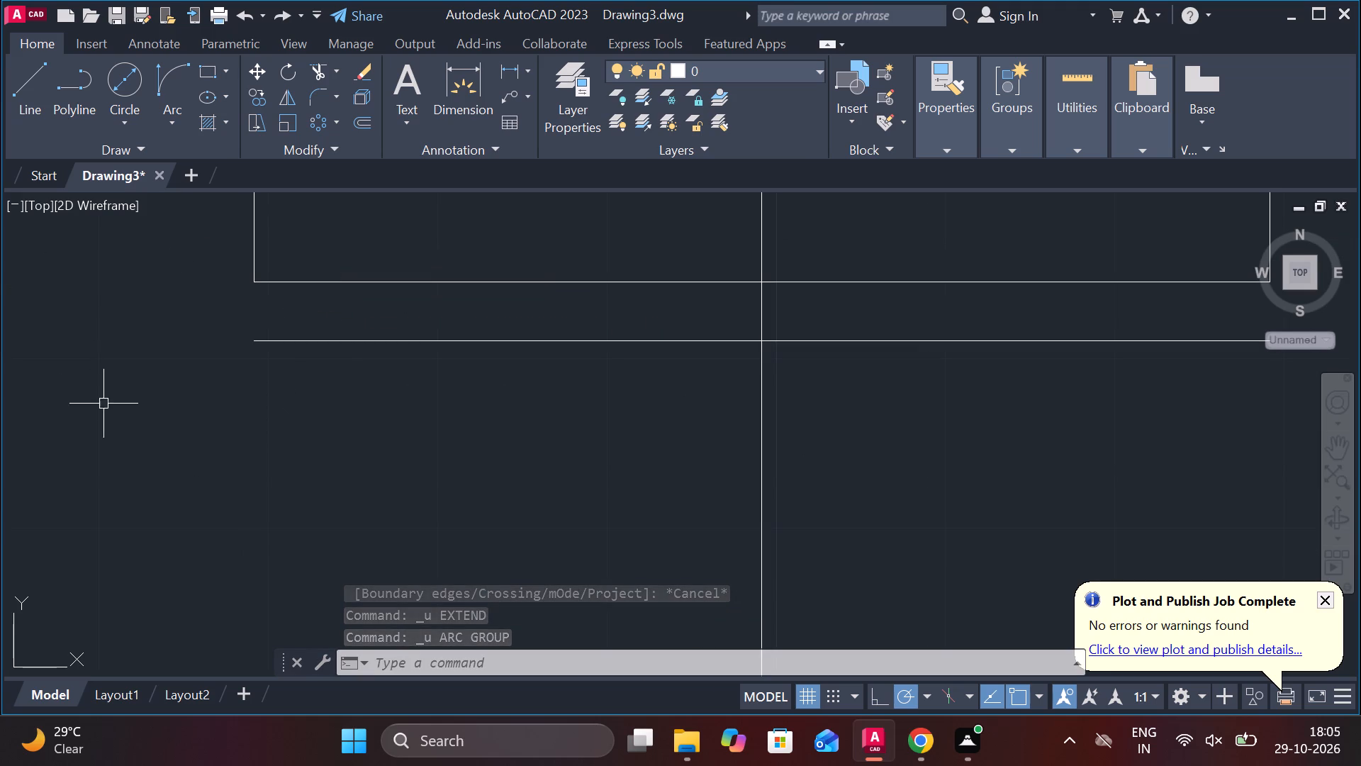
# Draw a two-point circle from the copied line's west end to the body's bottom west corner.
pyautogui.click(126, 124)
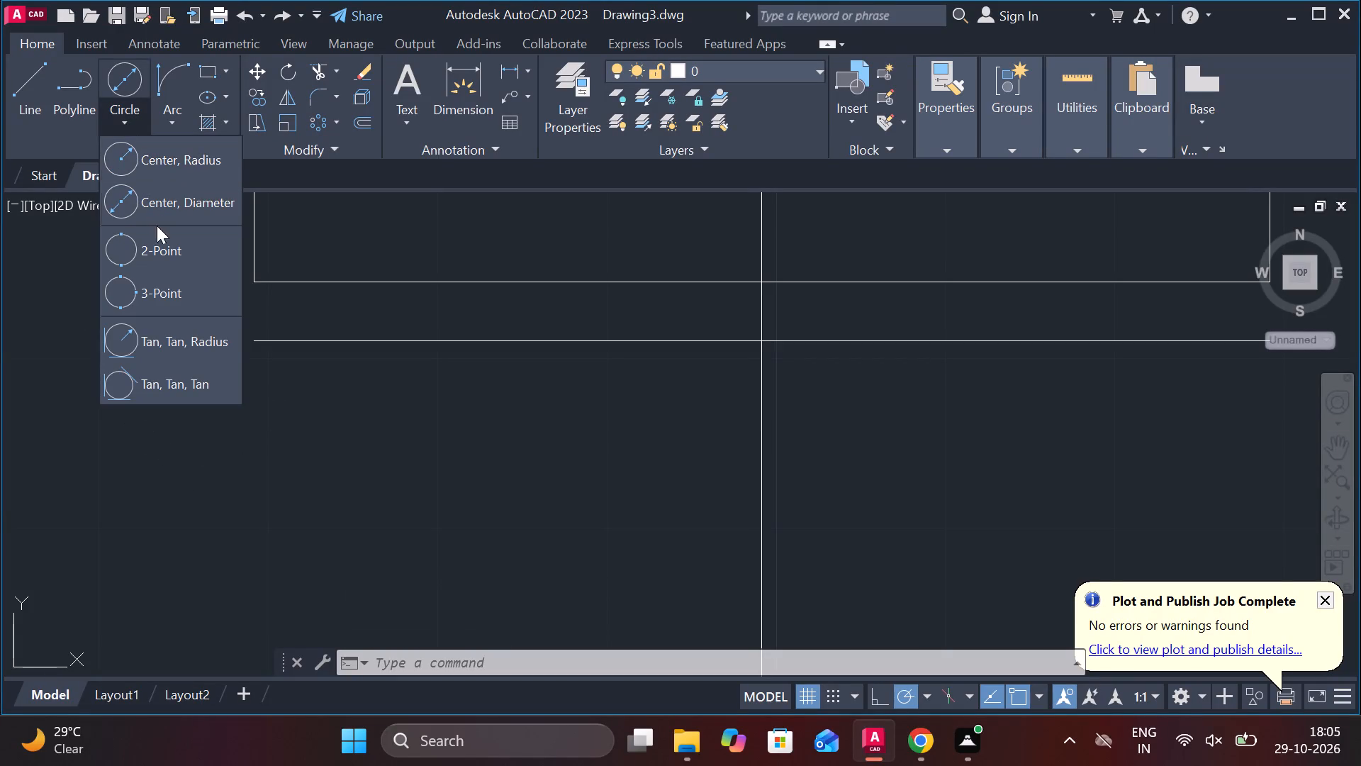
pyautogui.click(177, 250)
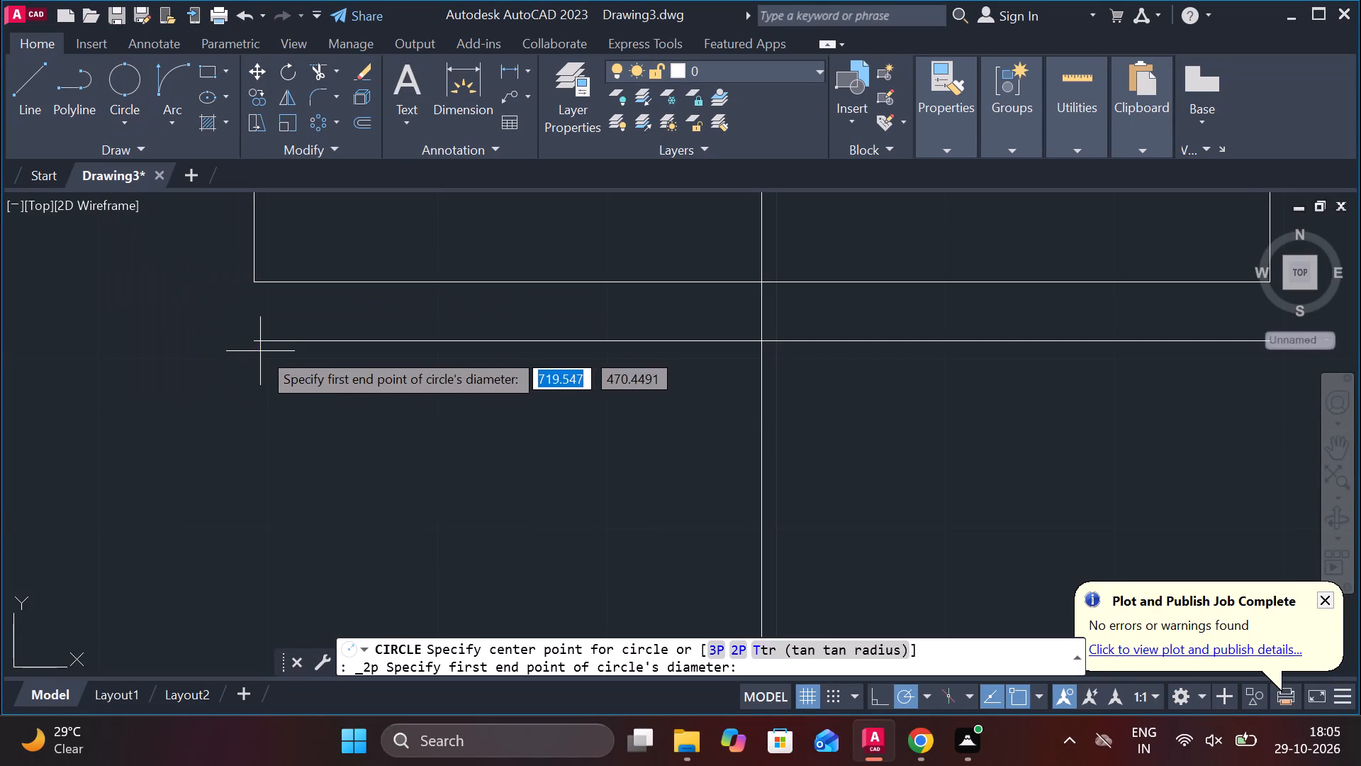
pyautogui.click(258, 341)
pyautogui.click(259, 284)
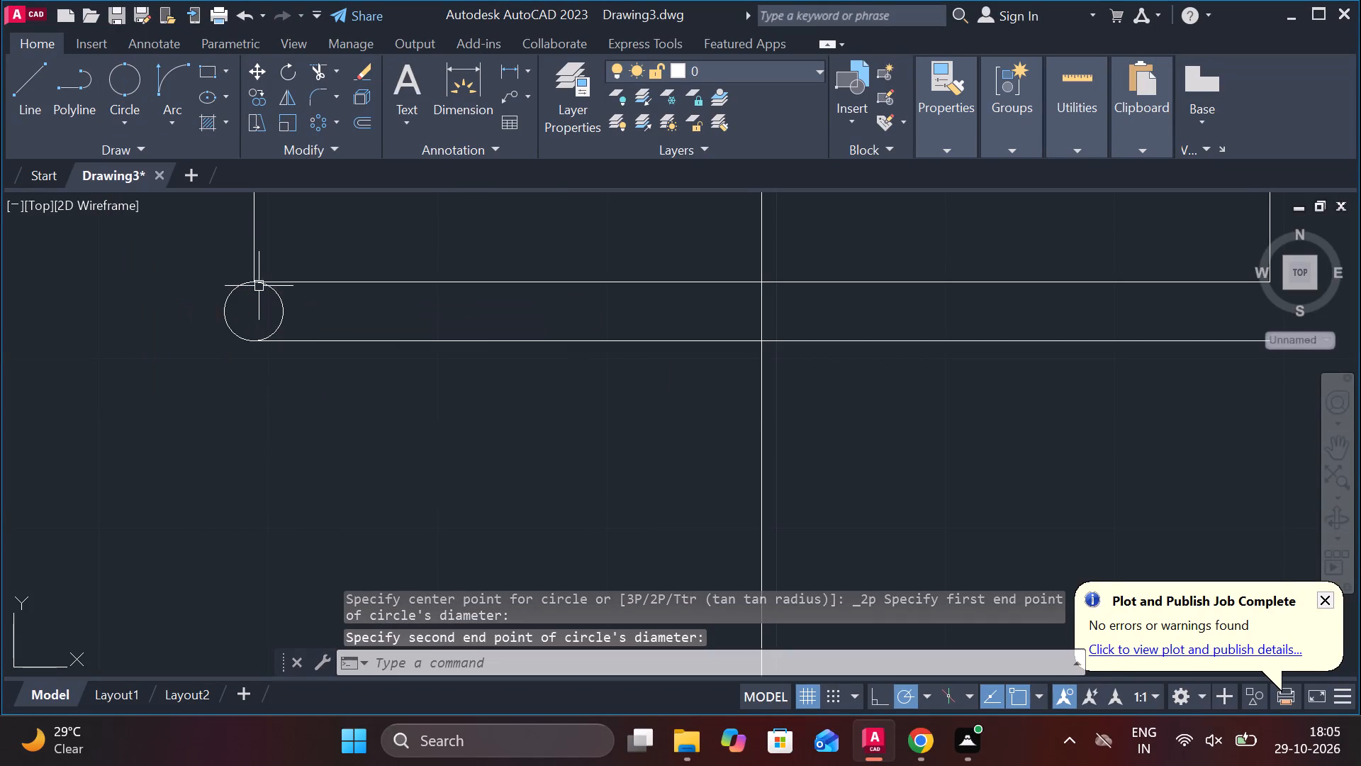
# Draw a matching two-point circle from the copied line's east end to the body's bottom east corner.
pyautogui.scroll(-2, 491, 311)
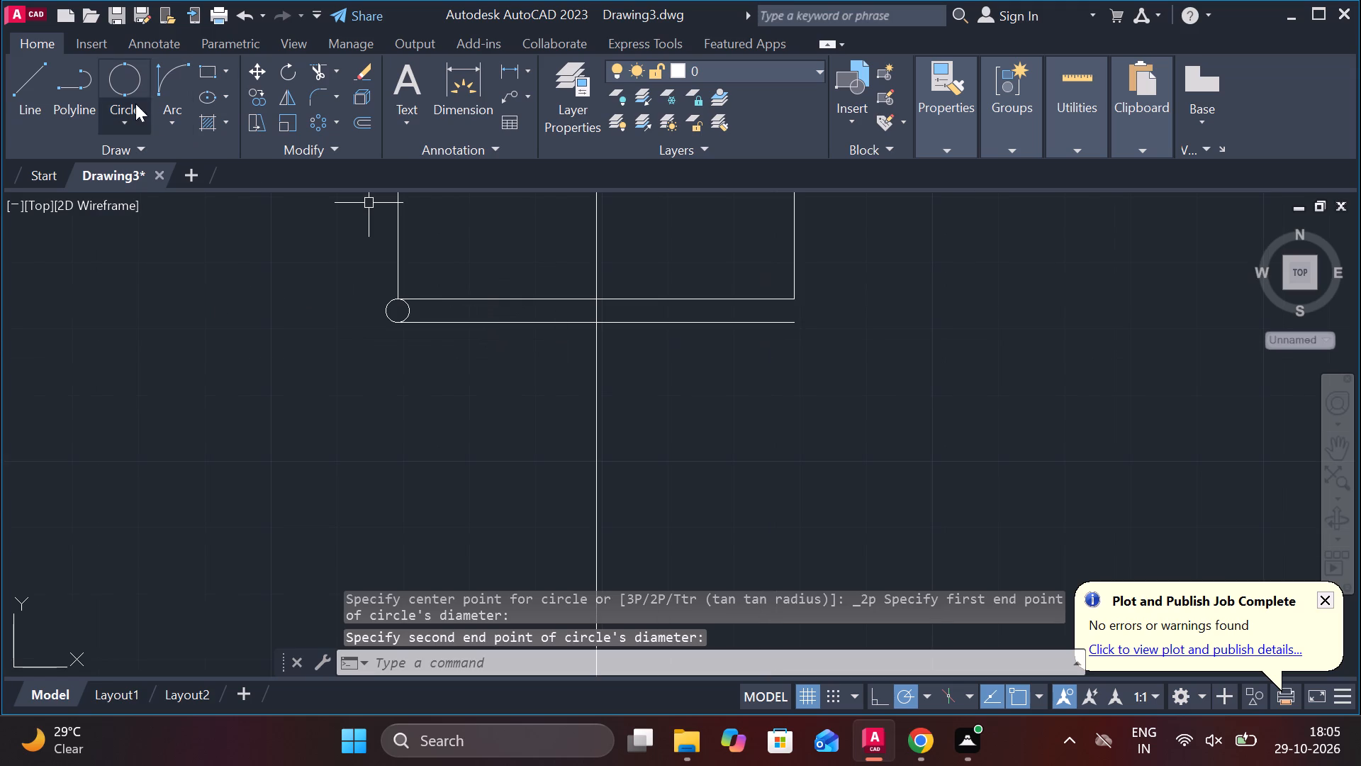
pyautogui.click(118, 77)
pyautogui.scroll(1, 786, 330)
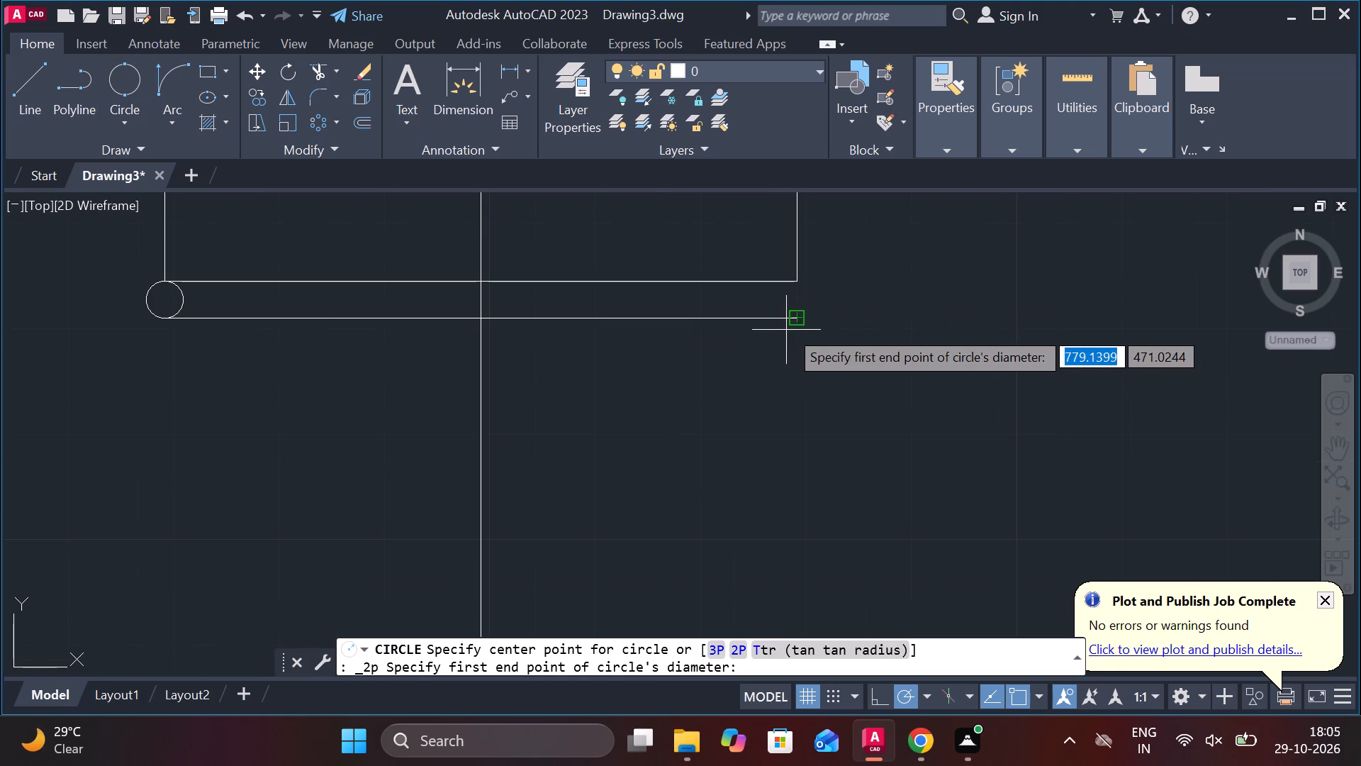
pyautogui.click(799, 322)
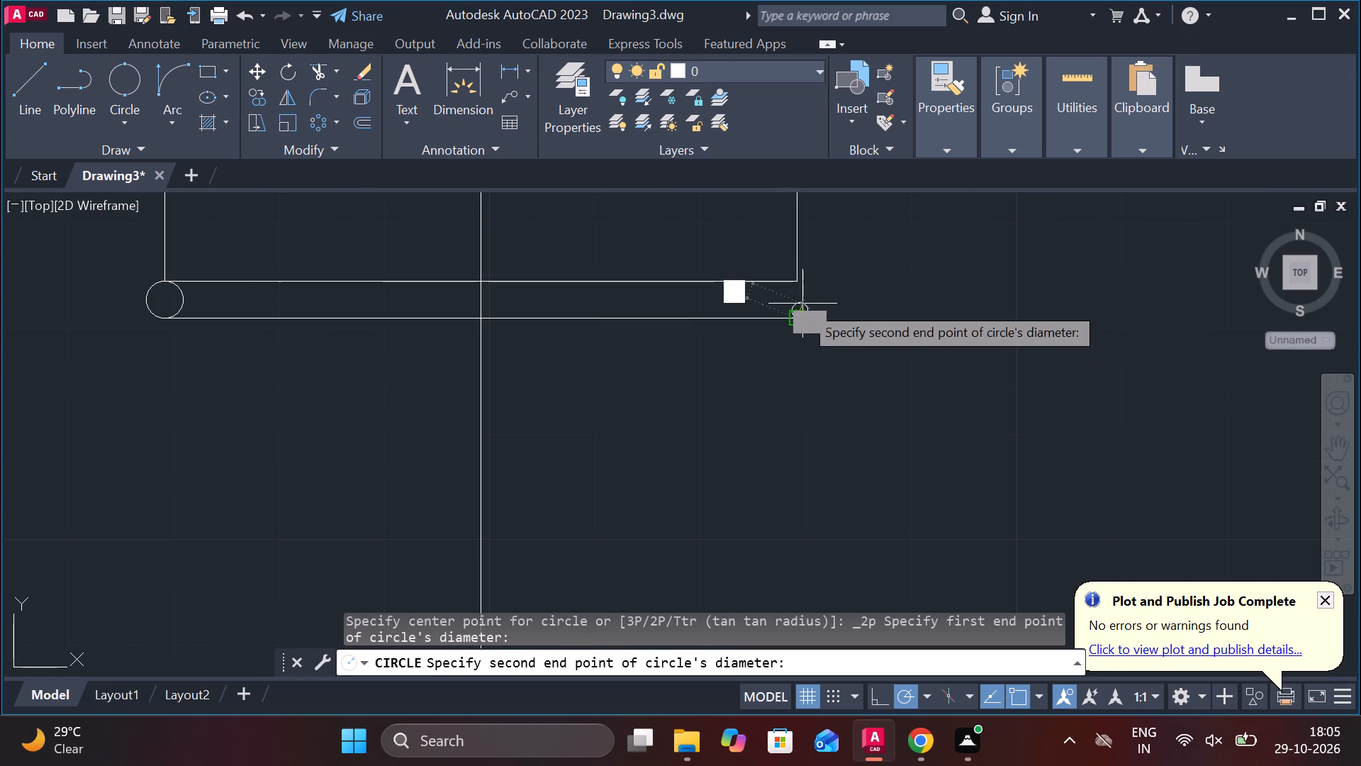
pyautogui.click(798, 278)
# Trim the inner halves of both end circles, leaving outward-facing semicircles between the body's bottom edge and the copied line.
pyautogui.scroll(-3, 805, 331)
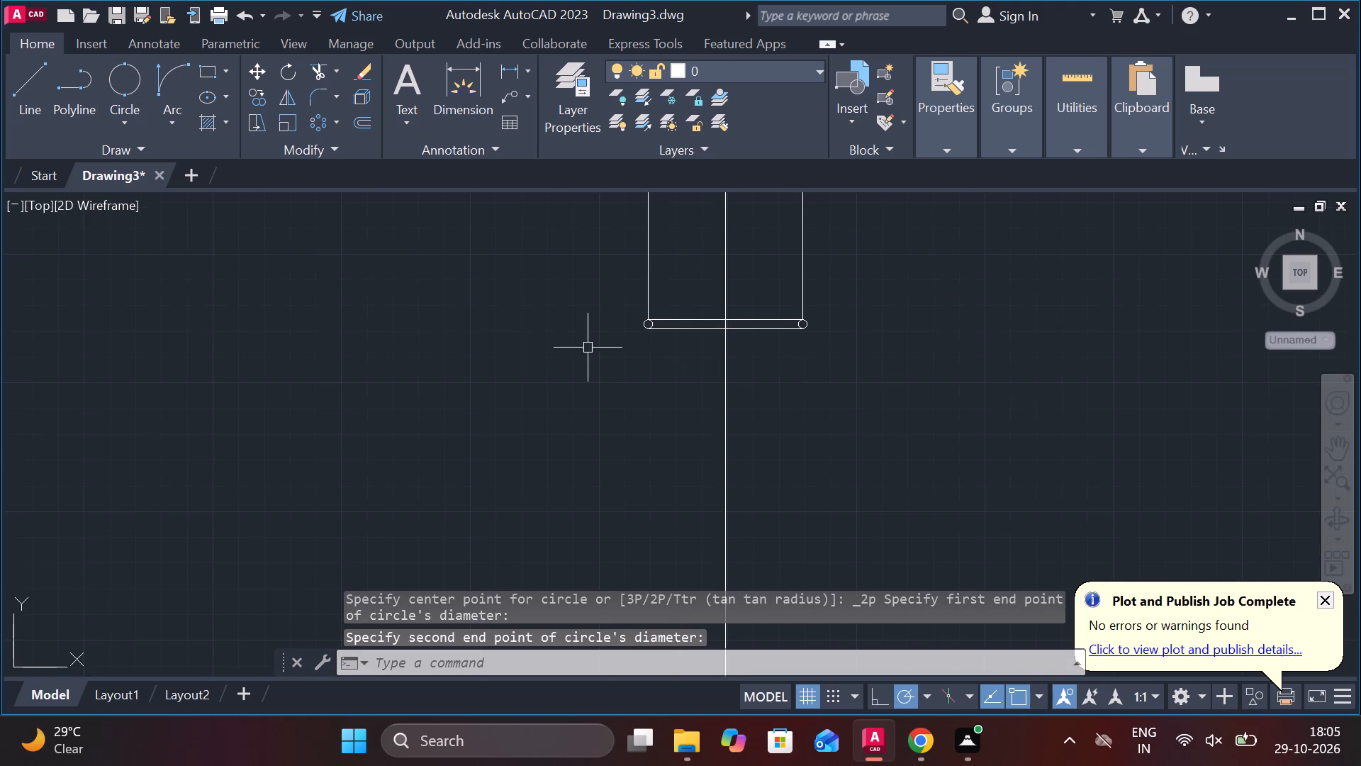
pyautogui.click(322, 72)
pyautogui.scroll(3, 724, 366)
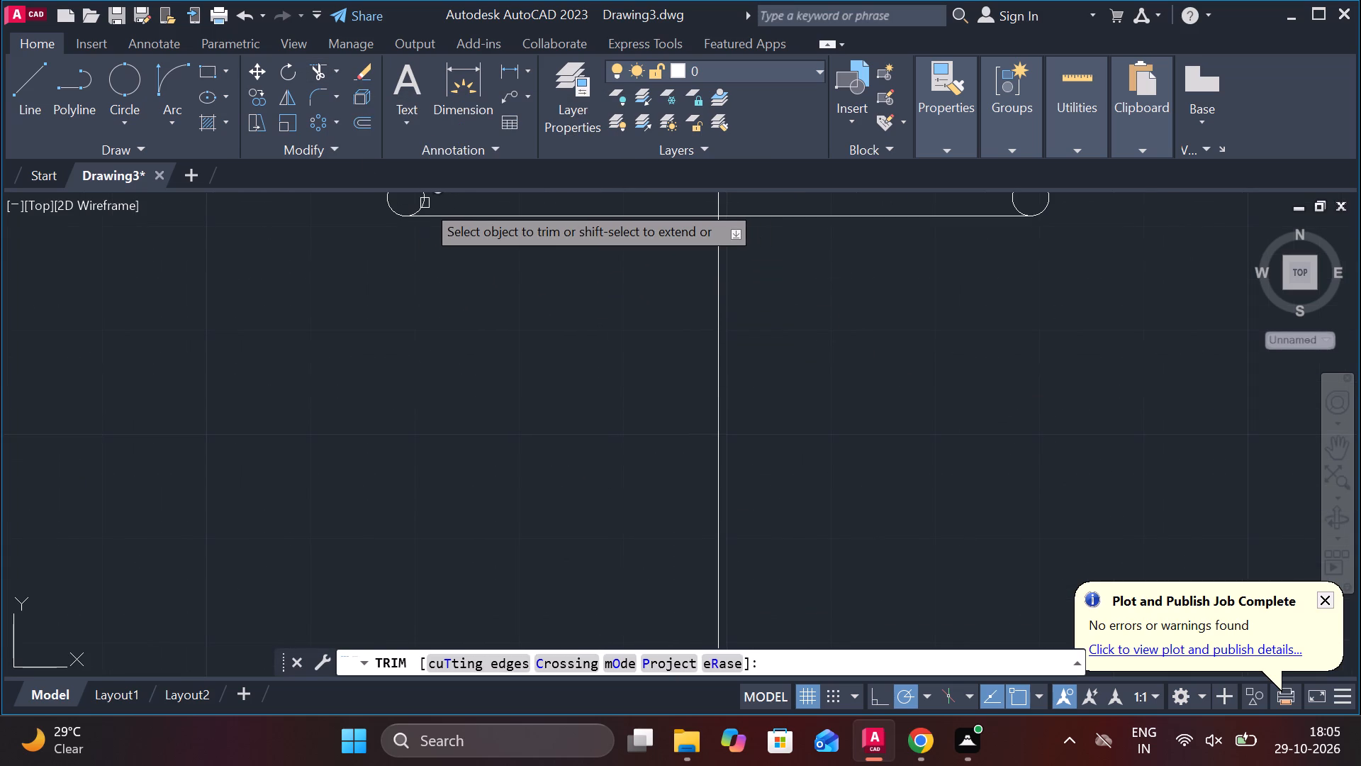
pyautogui.scroll(-1, 492, 349)
pyautogui.scroll(2, 461, 265)
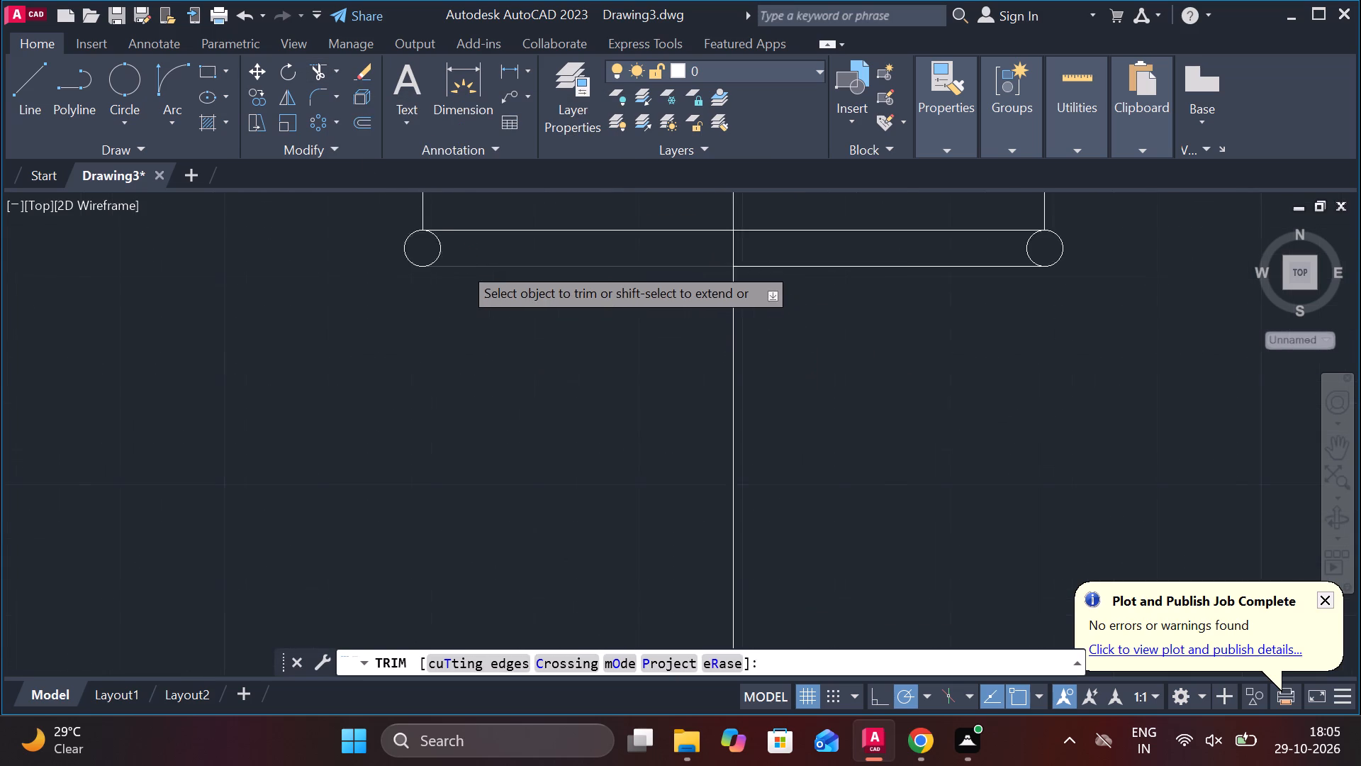
pyautogui.click(429, 237)
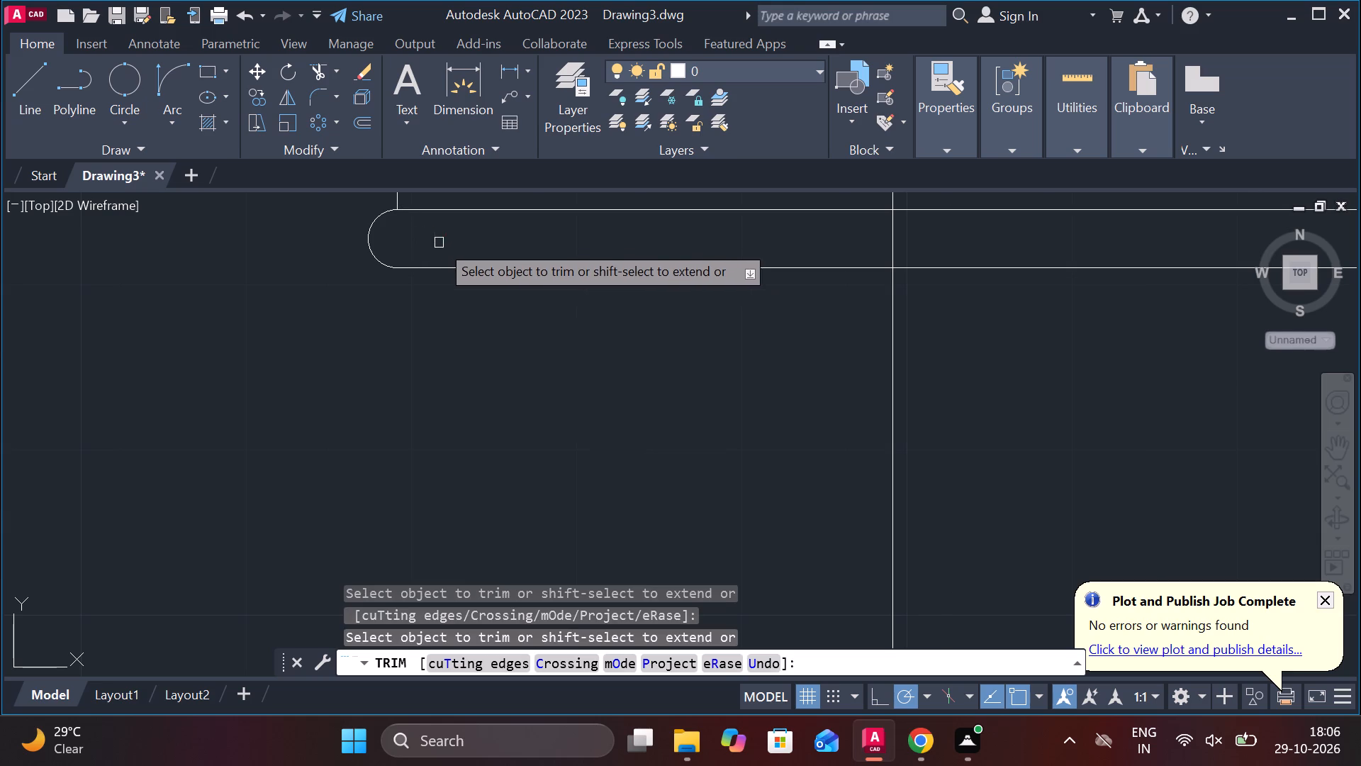
pyautogui.scroll(-2, 556, 257)
pyautogui.scroll(2, 847, 248)
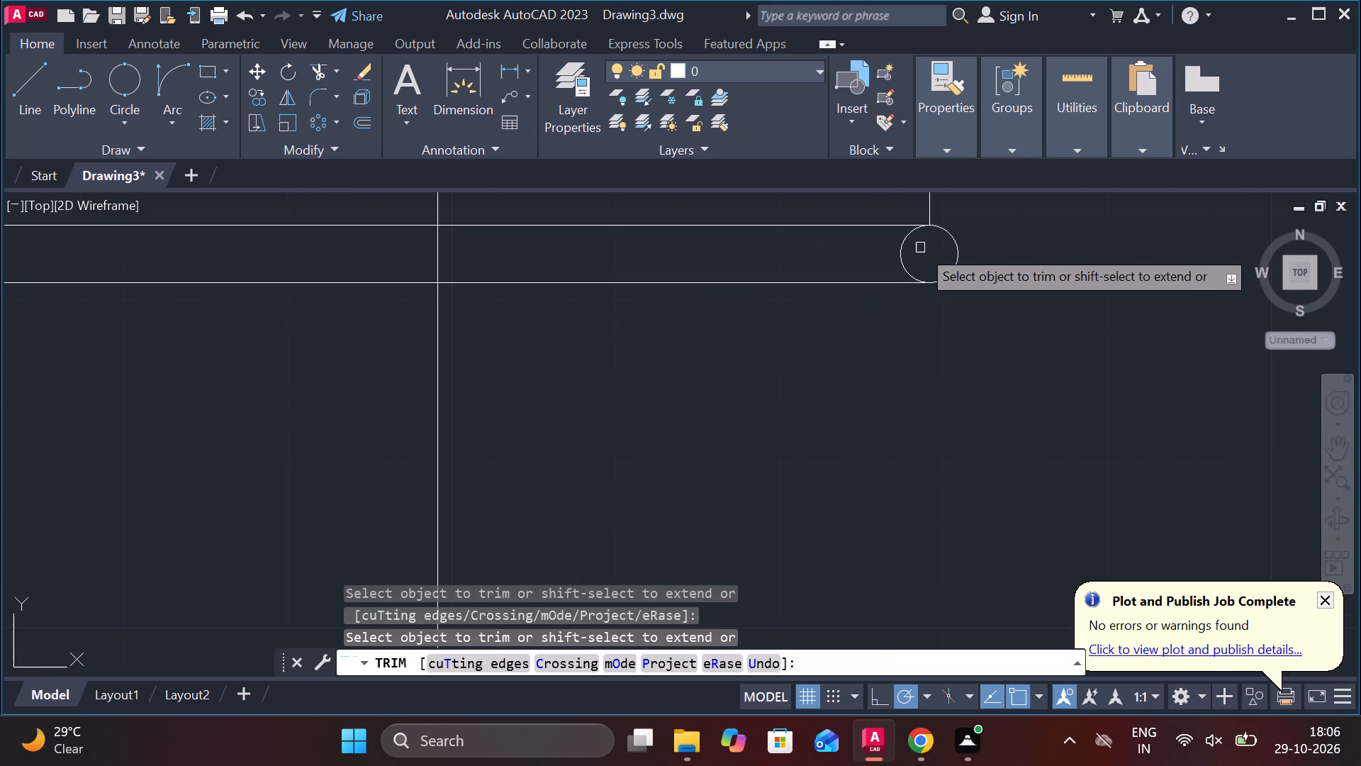
pyautogui.click(902, 251)
pyautogui.scroll(-4, 902, 262)
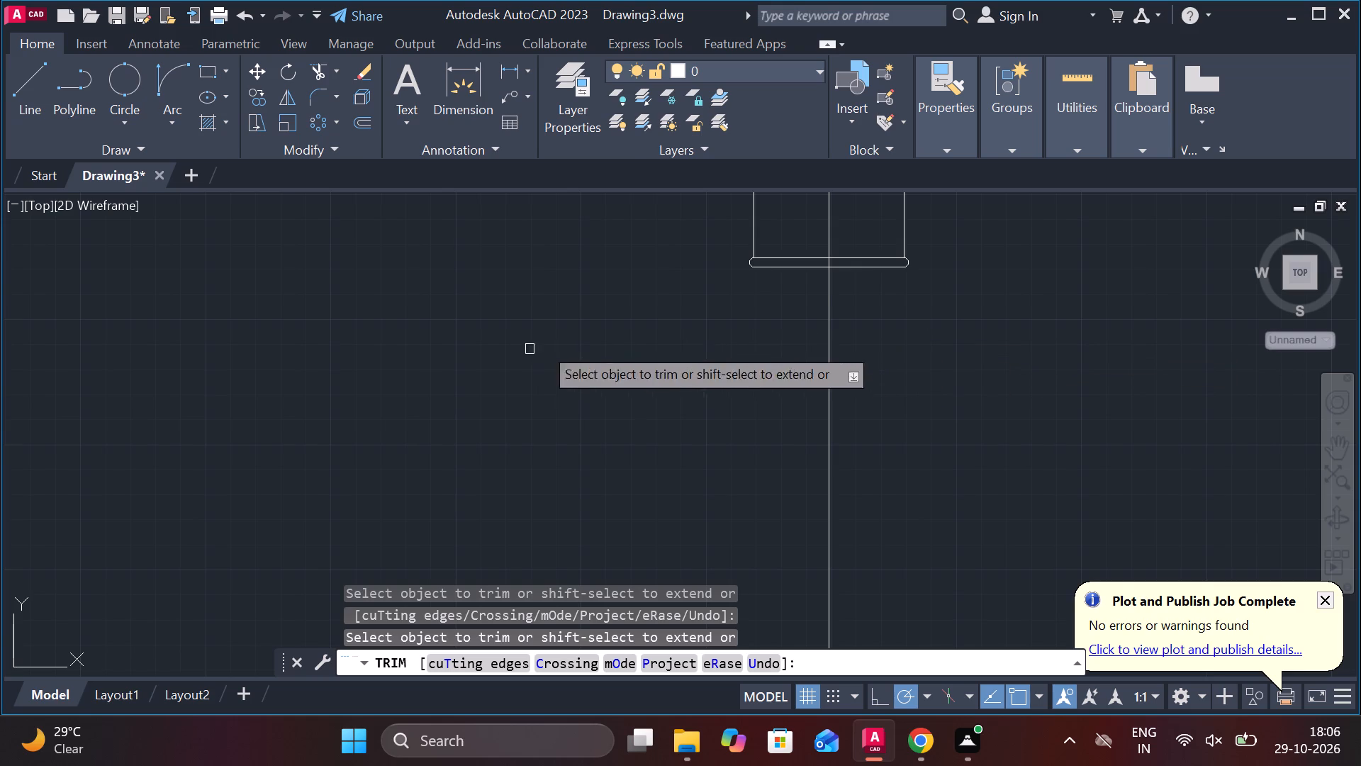
pyautogui.press('Escape')
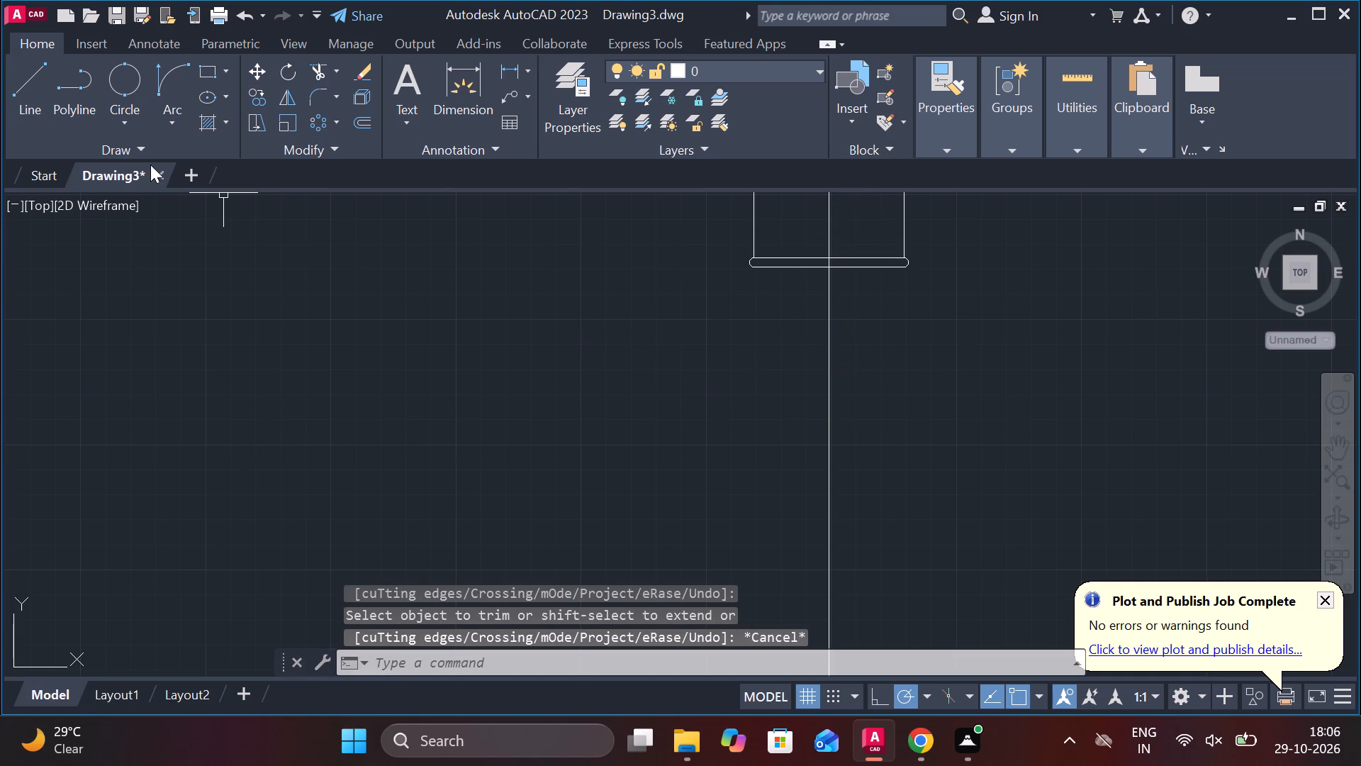
# Draw a 29-unit horizontal line in the empty area southwest of the body.
pyautogui.click(21, 96)
pyautogui.doubleClick(178, 336)
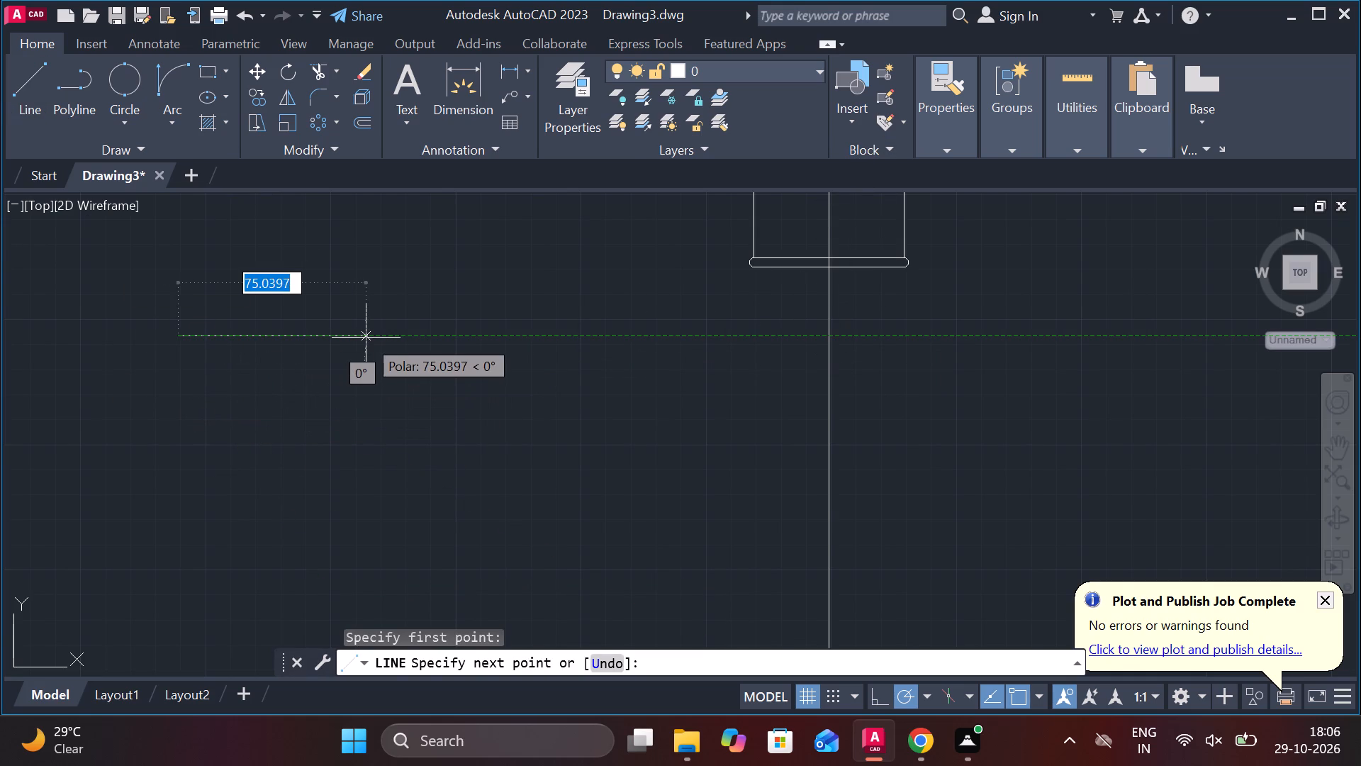
pyautogui.press('2')
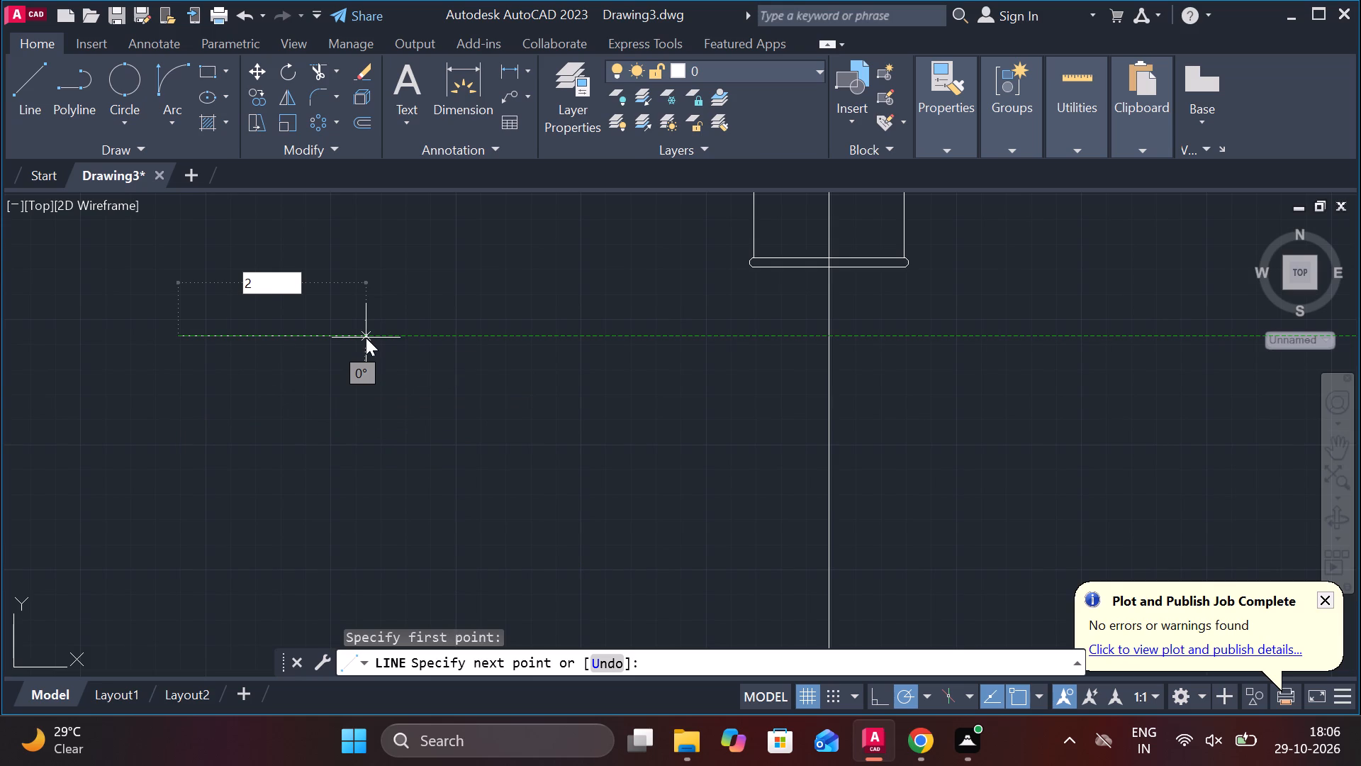
pyautogui.press('9')
pyautogui.press('Return')
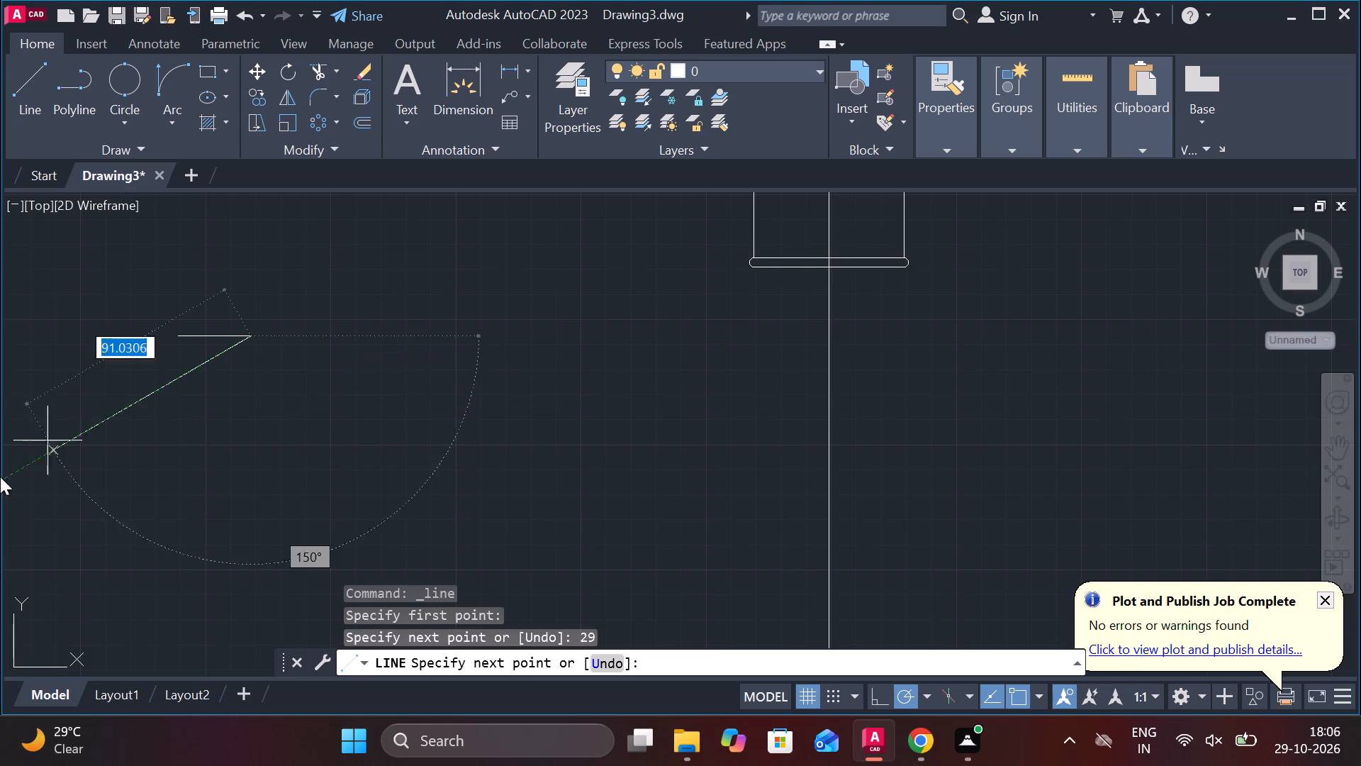
pyautogui.press('Escape')
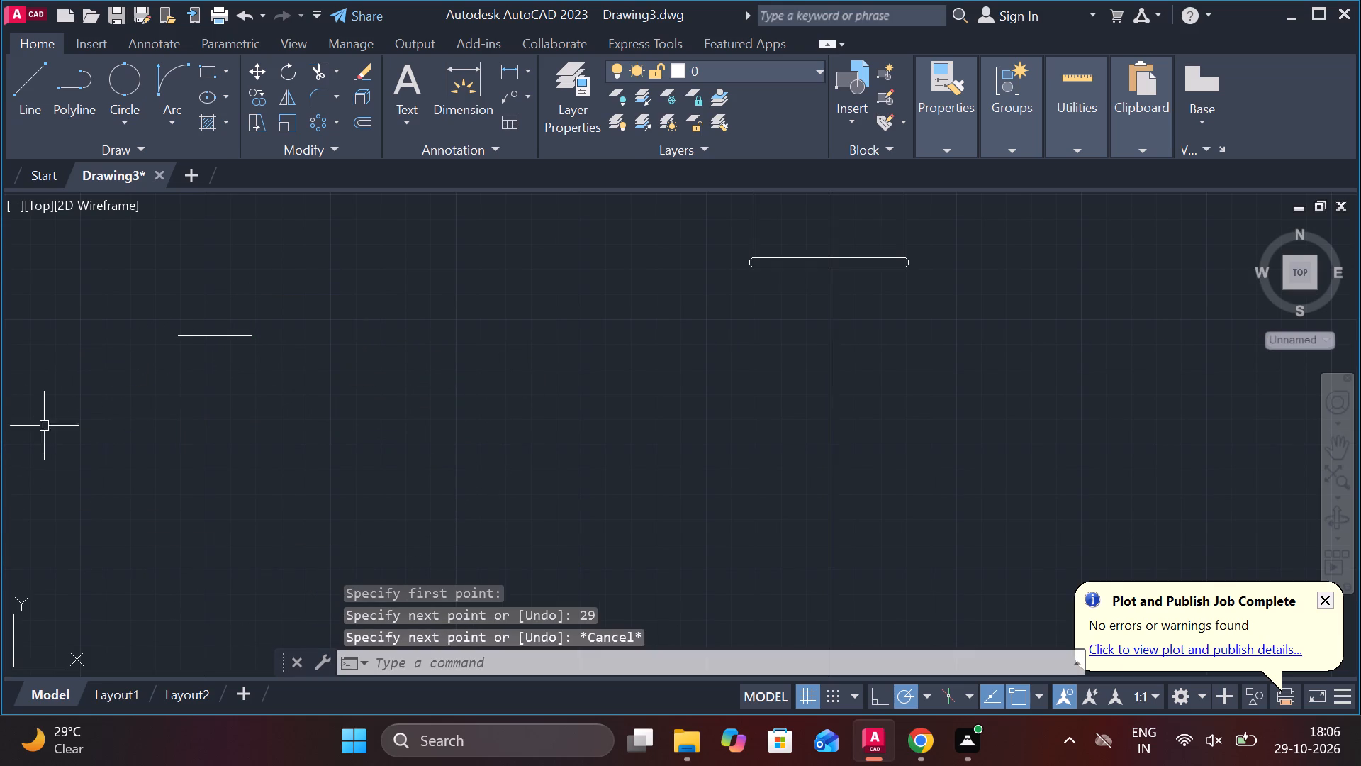
# Move the 29-unit line by its midpoint onto the centreline, 10 units below the flange strip's bottom edge.
pyautogui.click(203, 339)
pyautogui.click(215, 336)
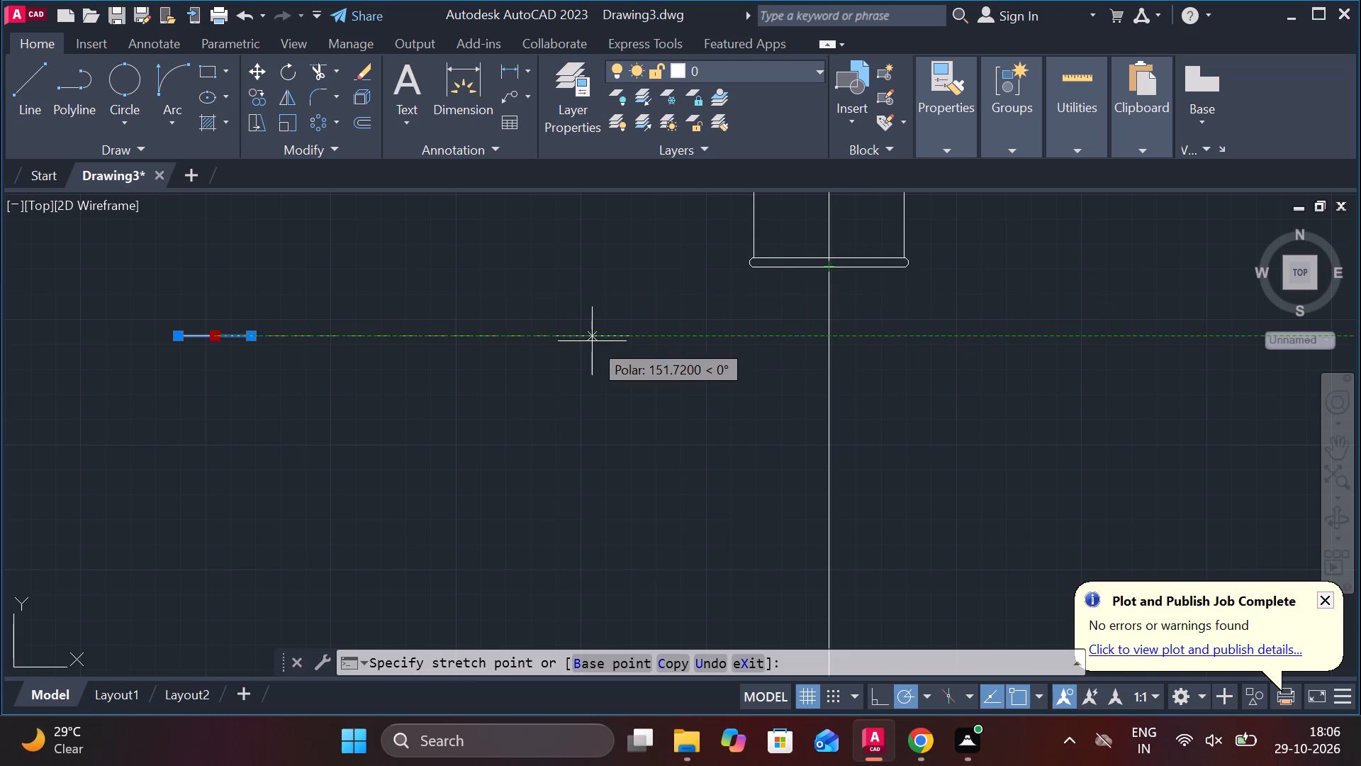
pyautogui.scroll(2, 826, 271)
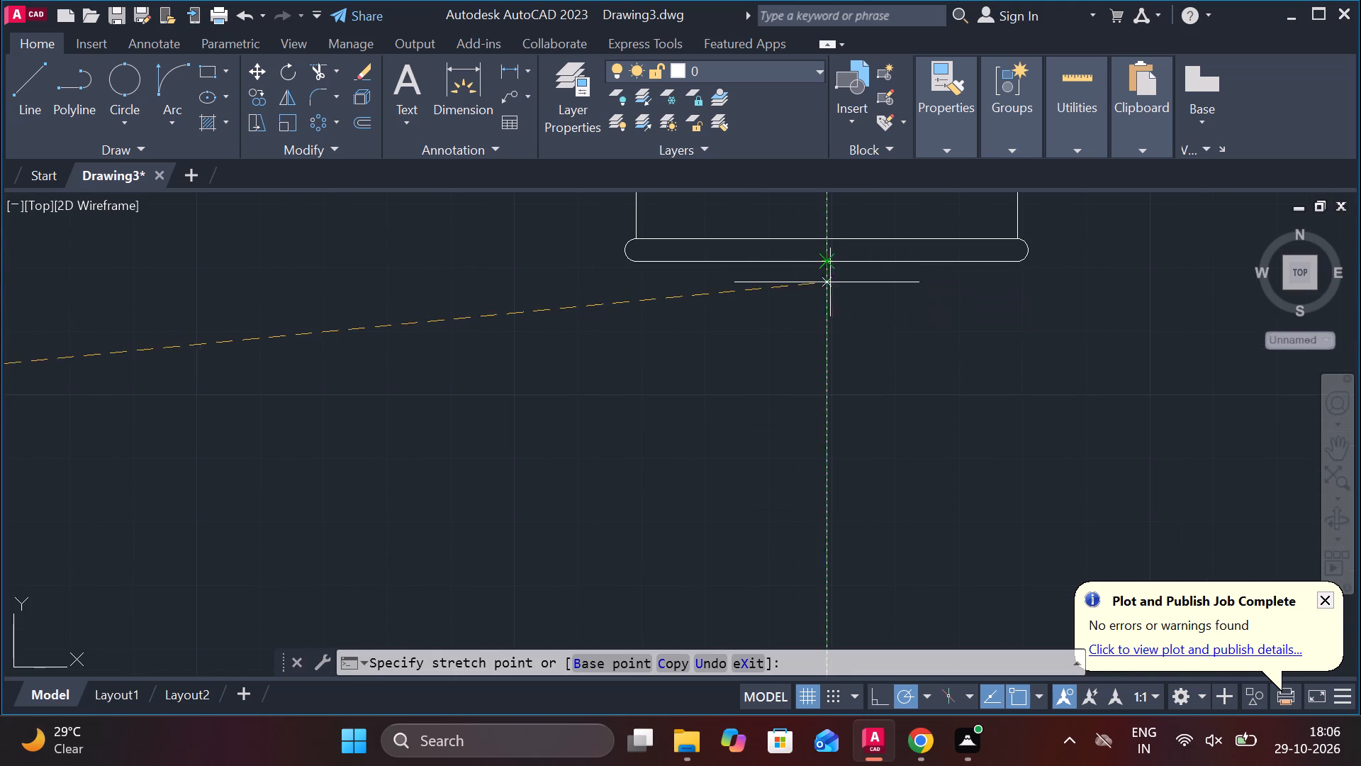
pyautogui.click(832, 262)
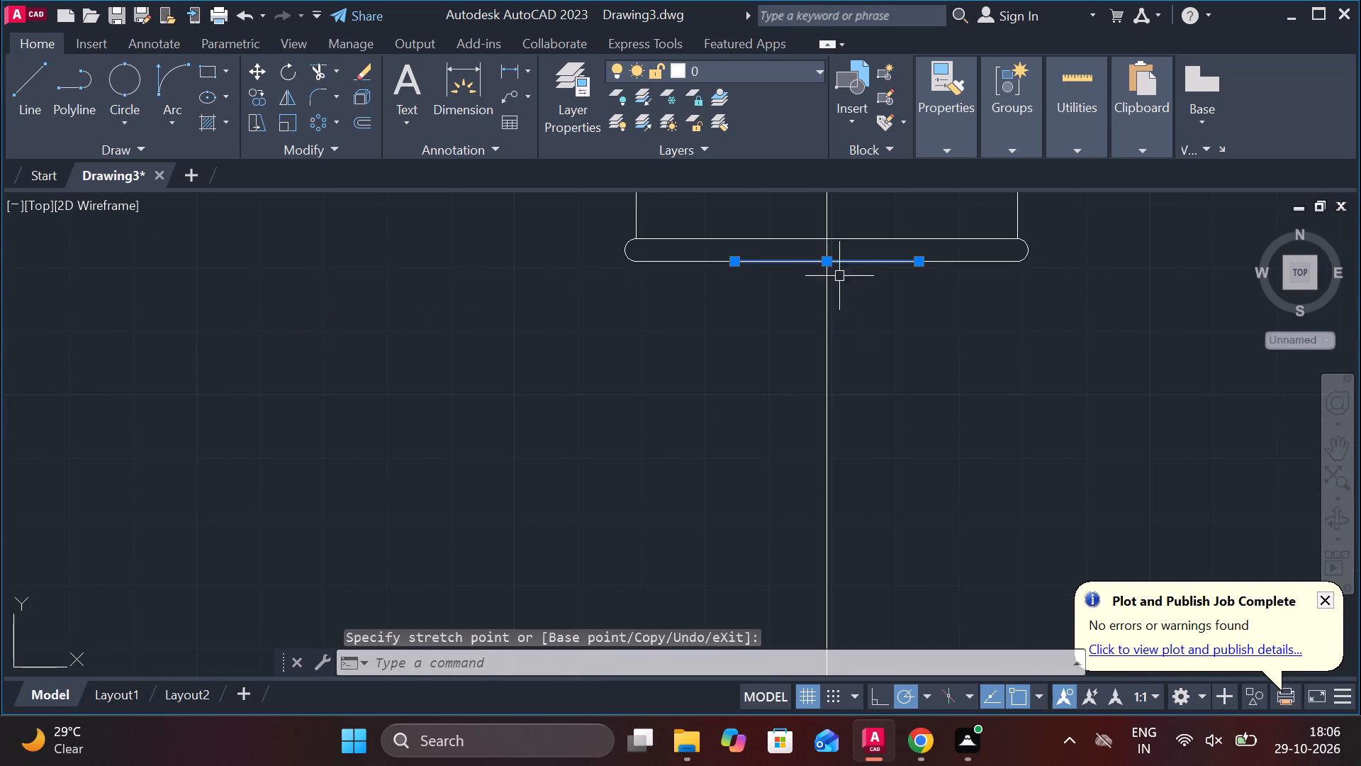
pyautogui.click(830, 261)
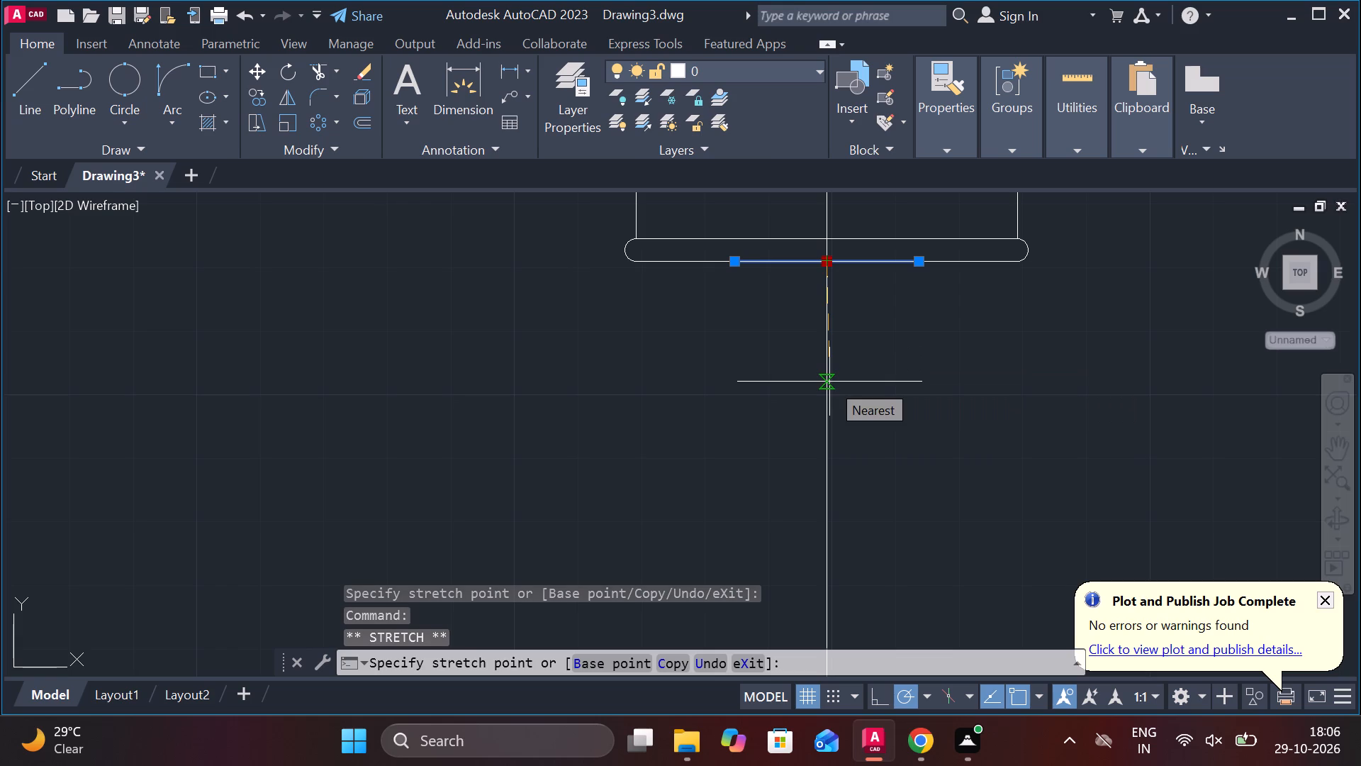
pyautogui.press('1')
pyautogui.press('0')
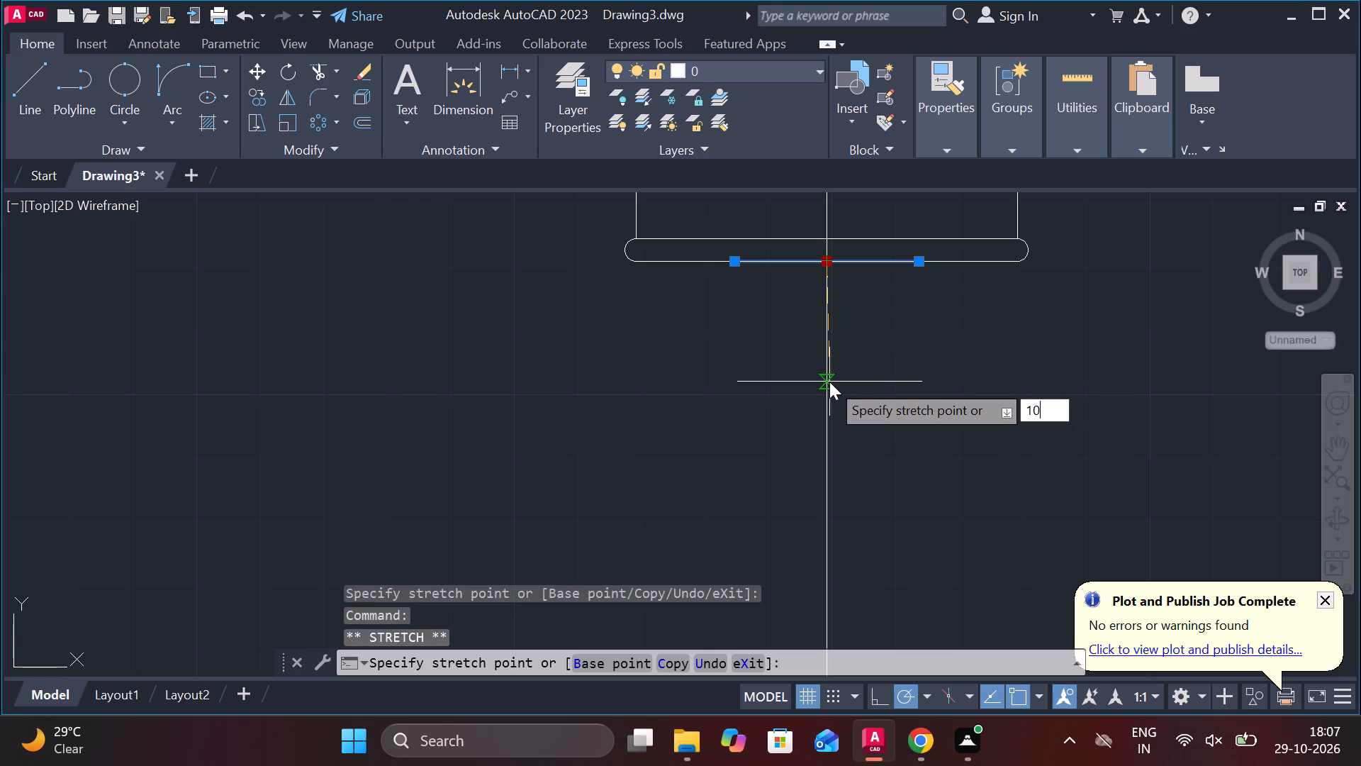
pyautogui.press('Return')
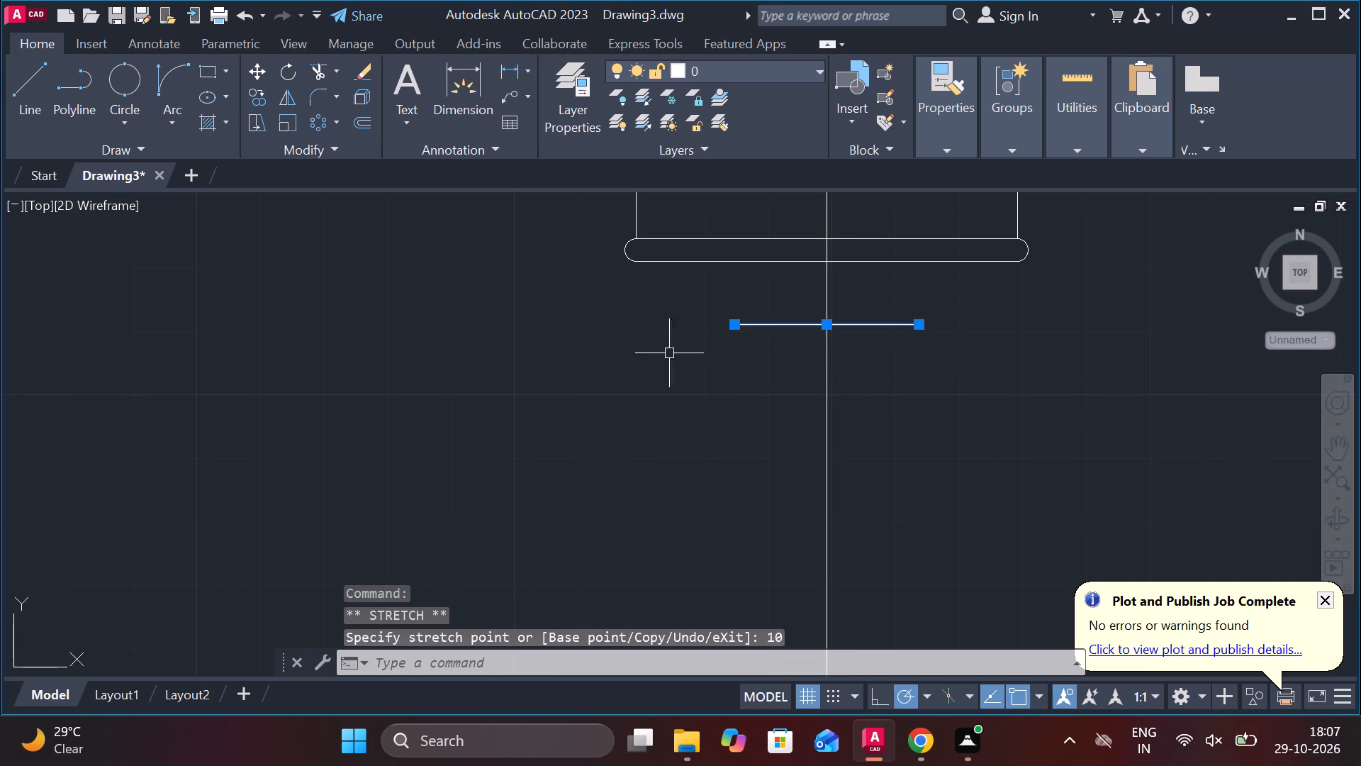
pyautogui.press('Escape')
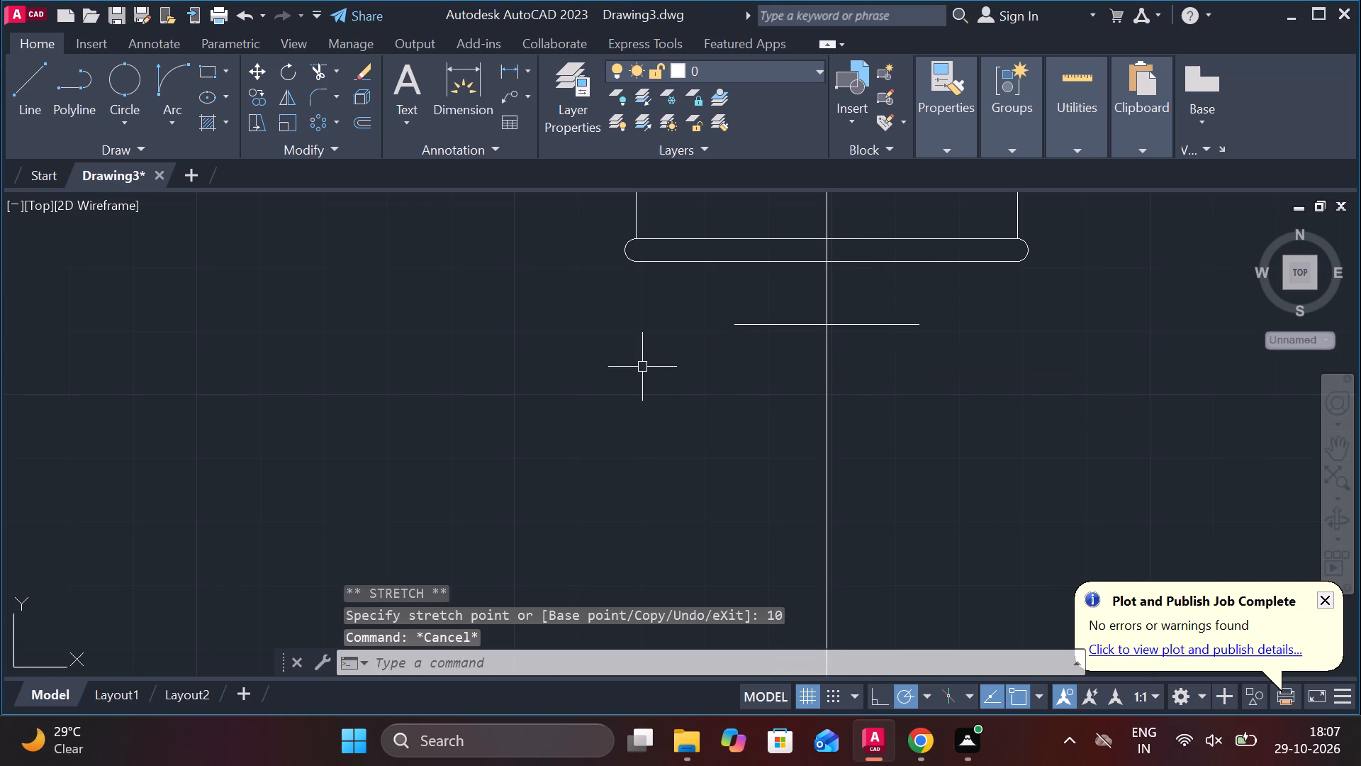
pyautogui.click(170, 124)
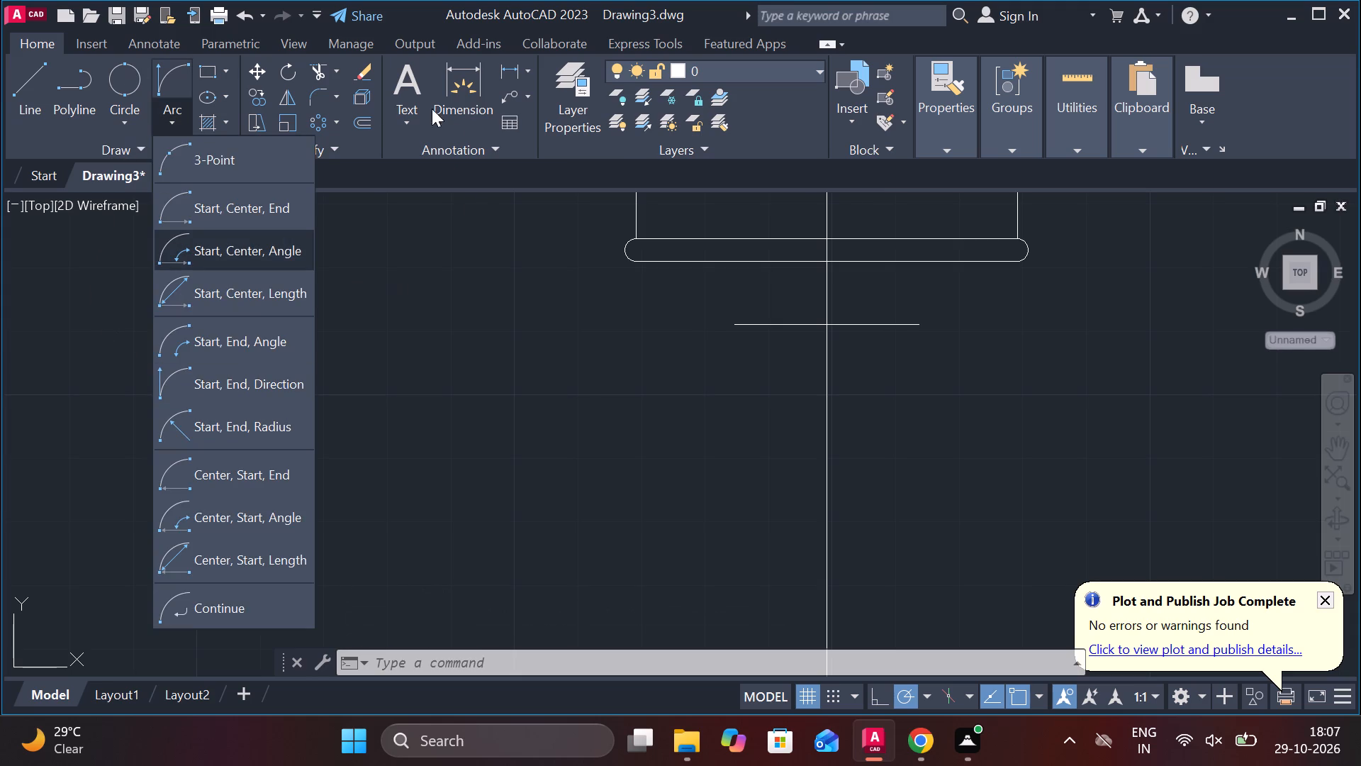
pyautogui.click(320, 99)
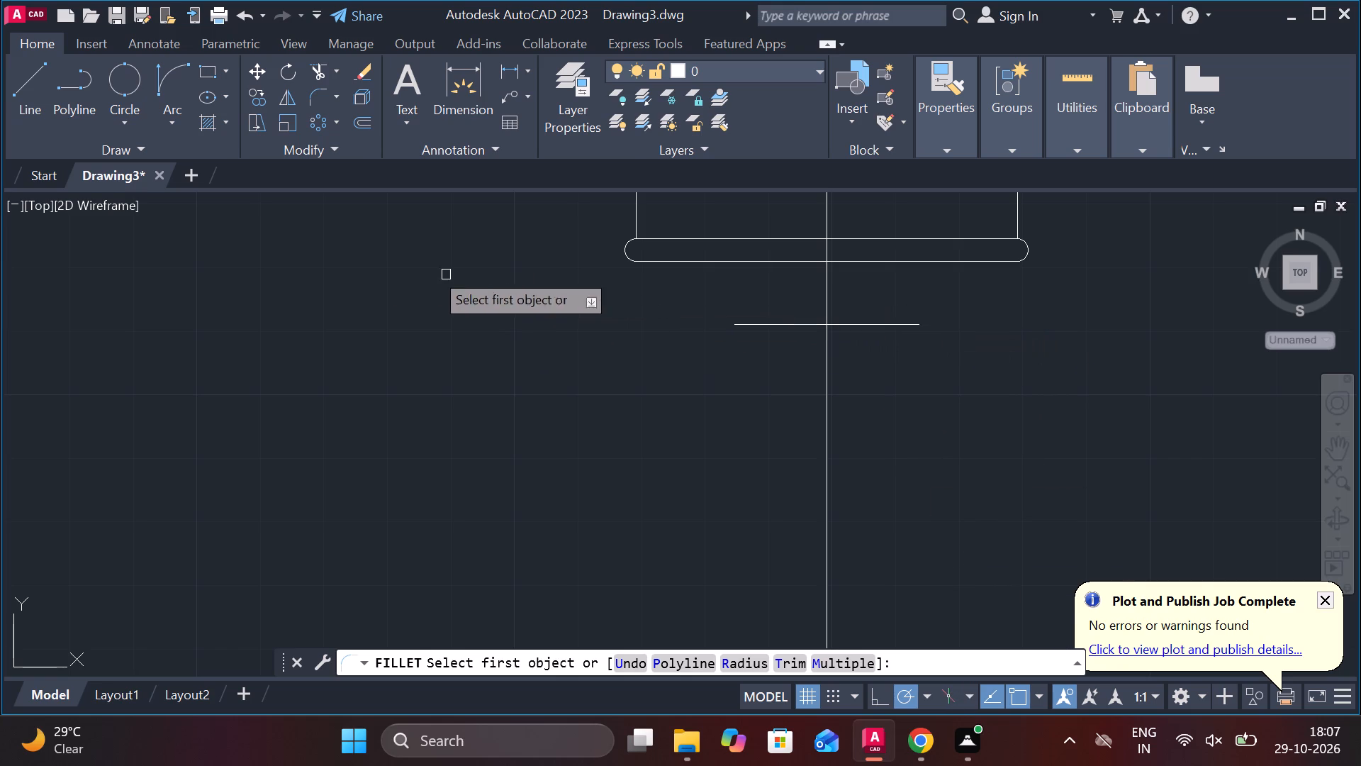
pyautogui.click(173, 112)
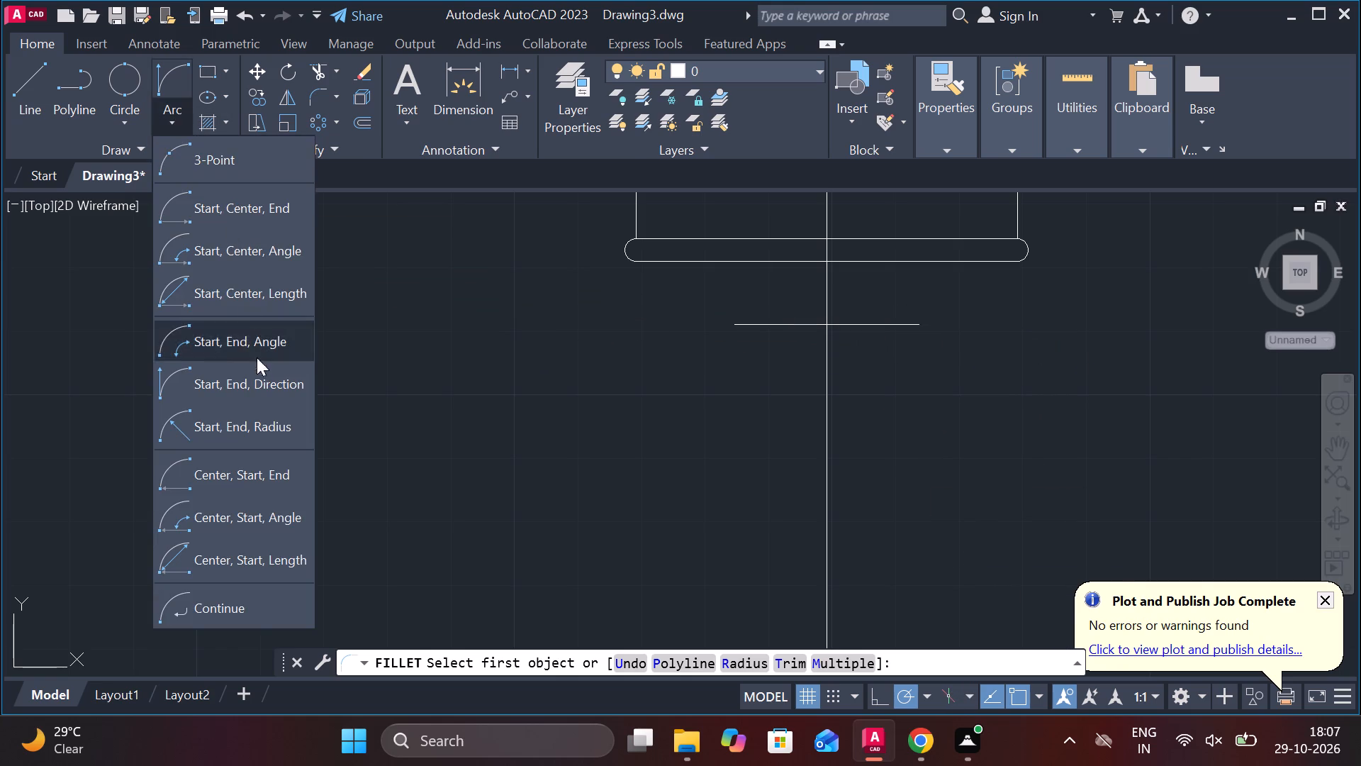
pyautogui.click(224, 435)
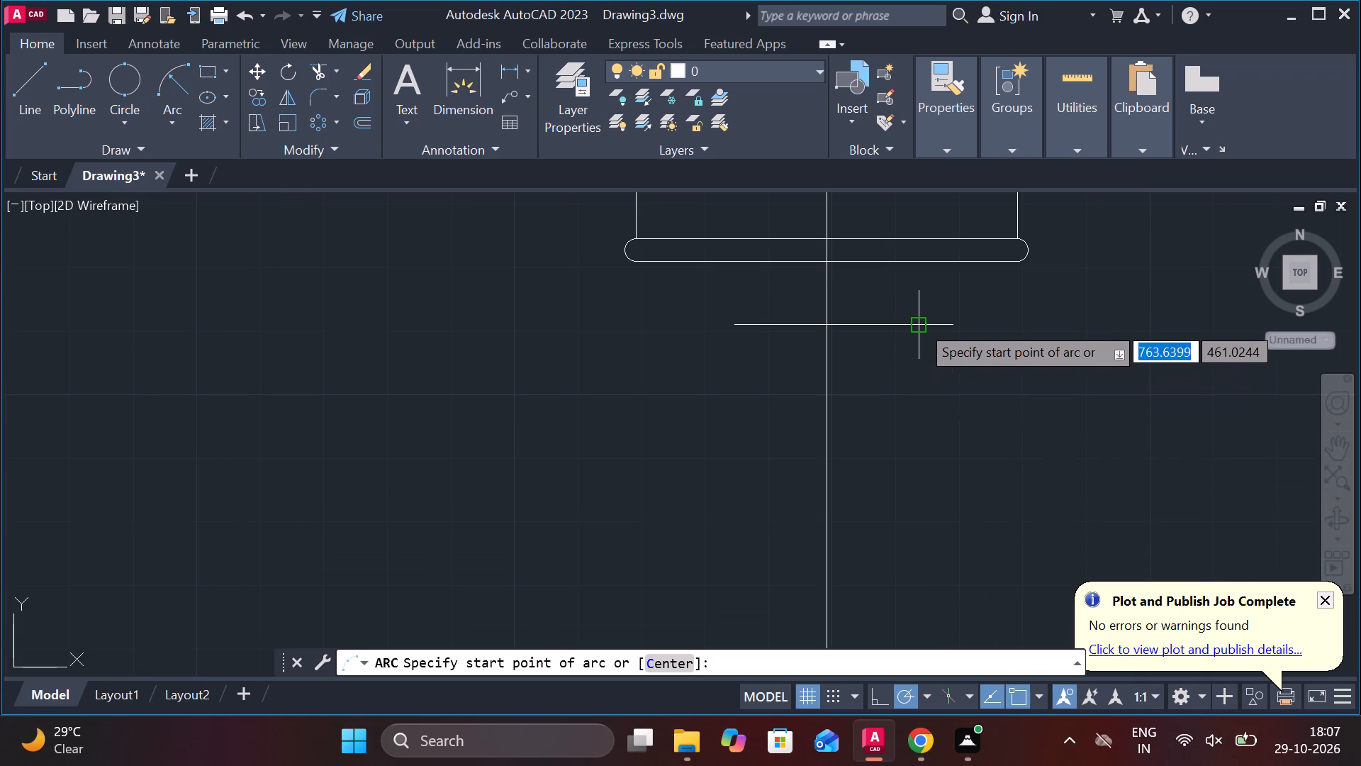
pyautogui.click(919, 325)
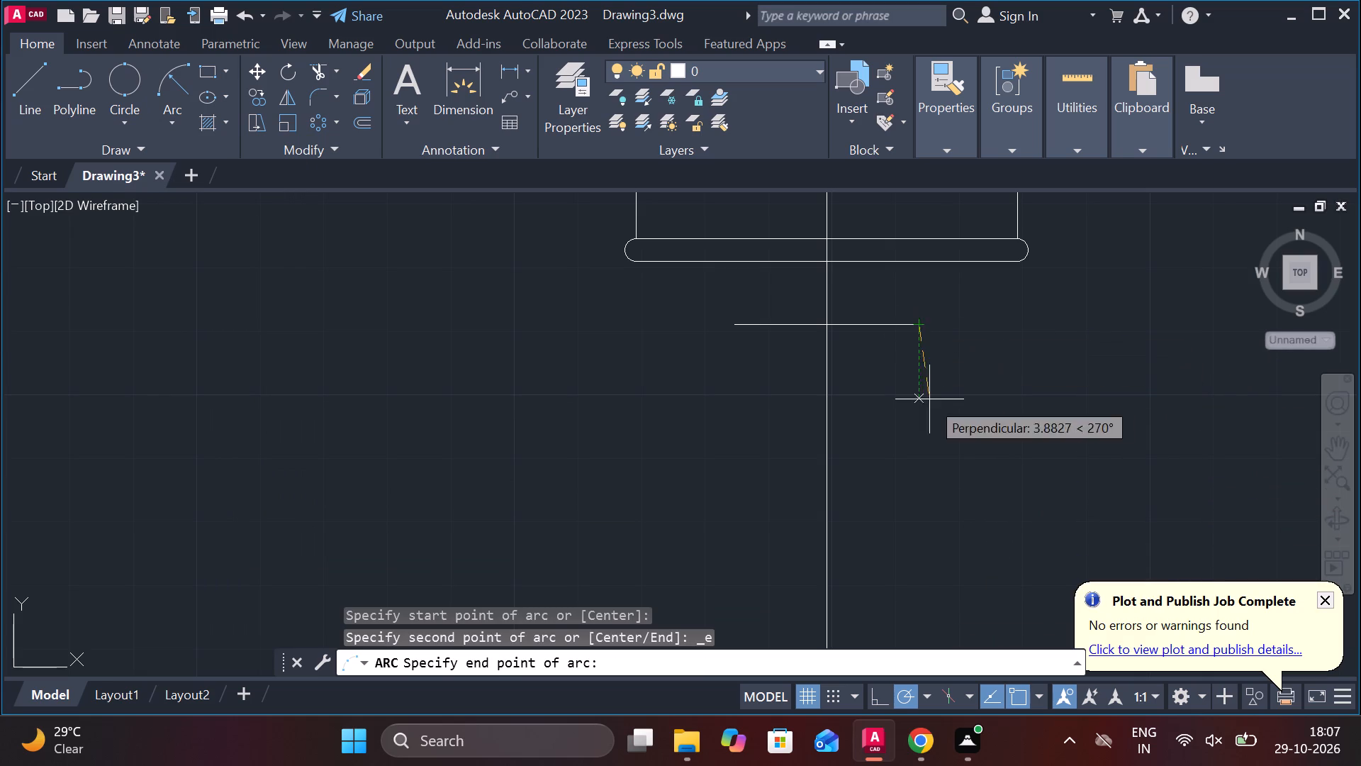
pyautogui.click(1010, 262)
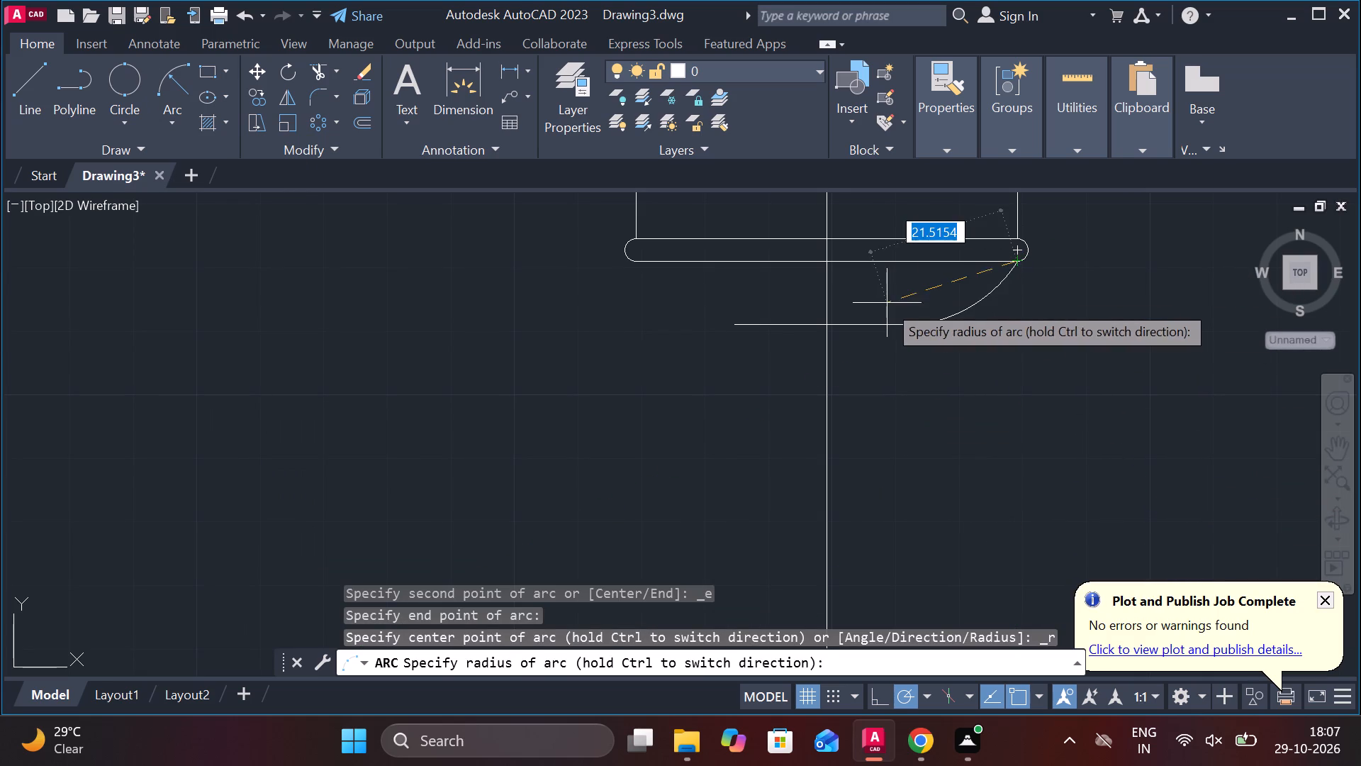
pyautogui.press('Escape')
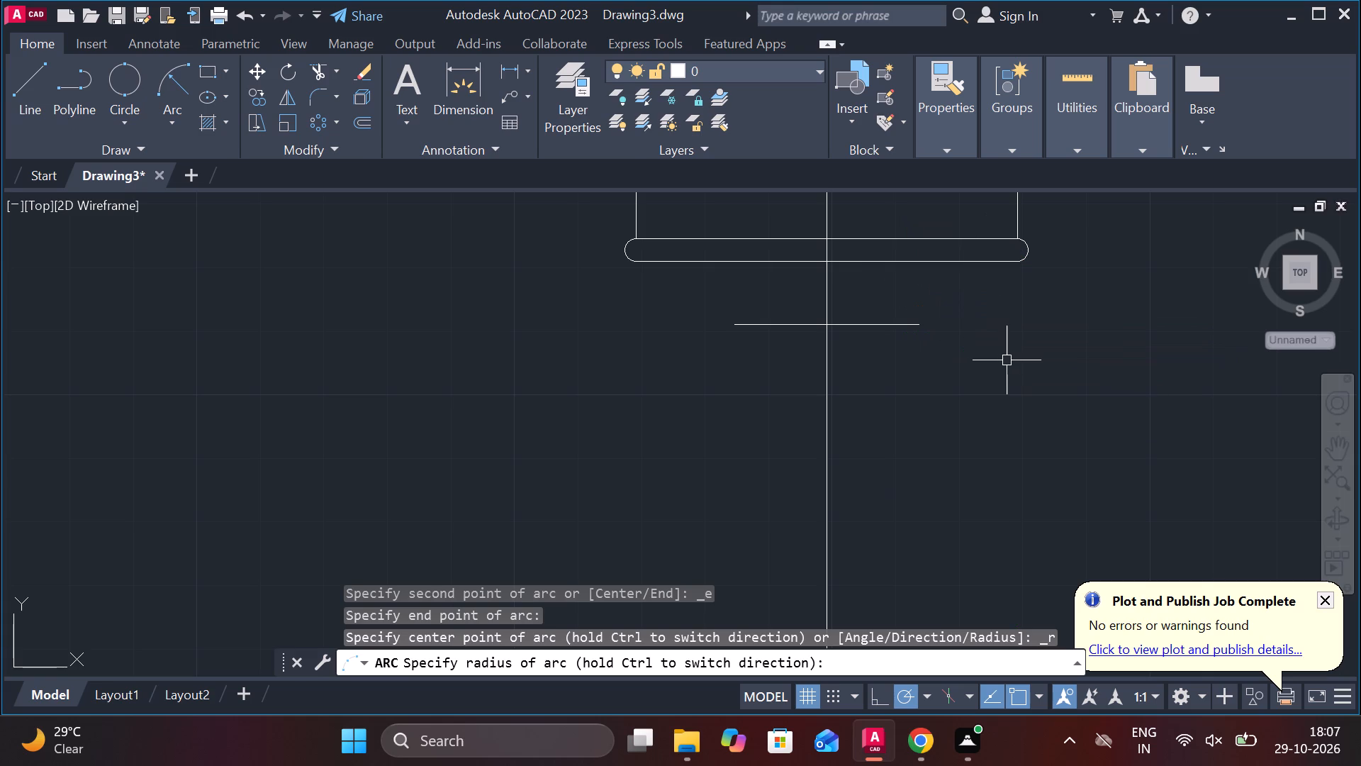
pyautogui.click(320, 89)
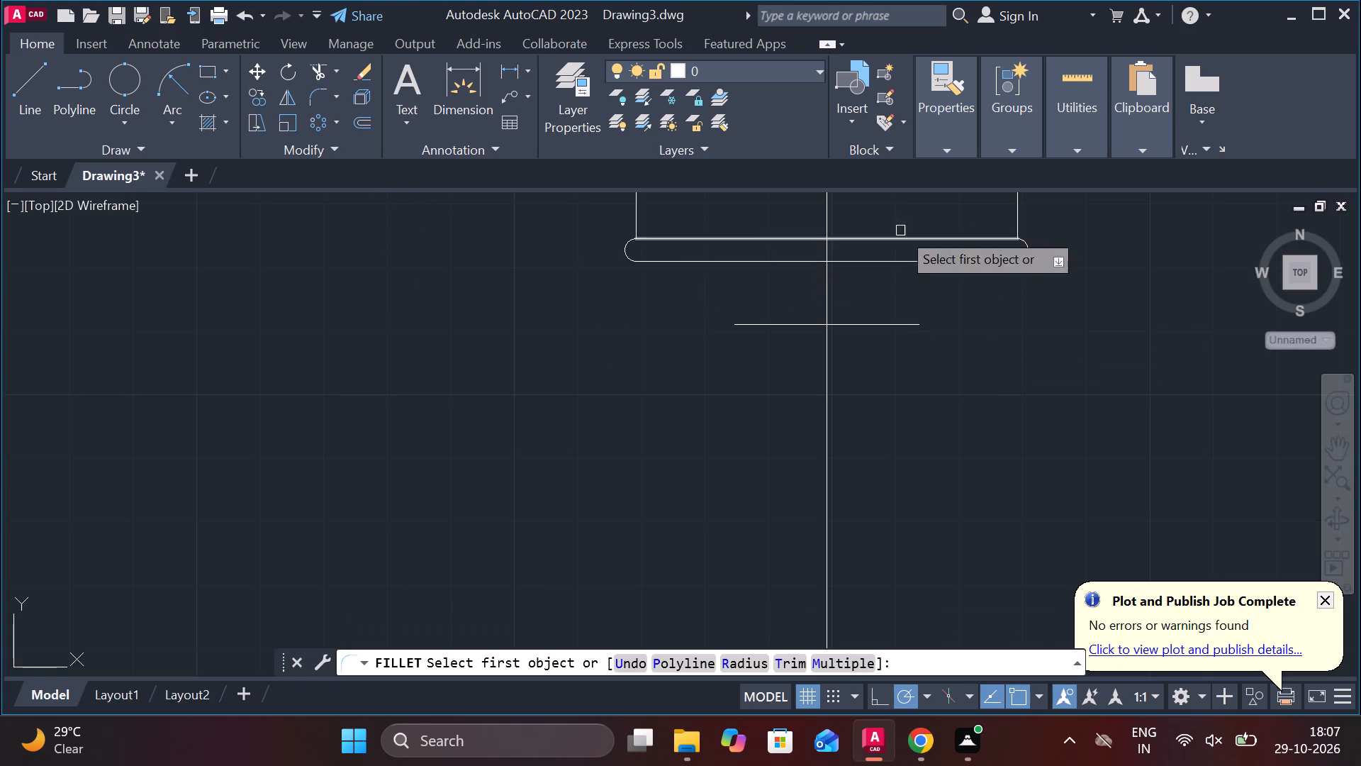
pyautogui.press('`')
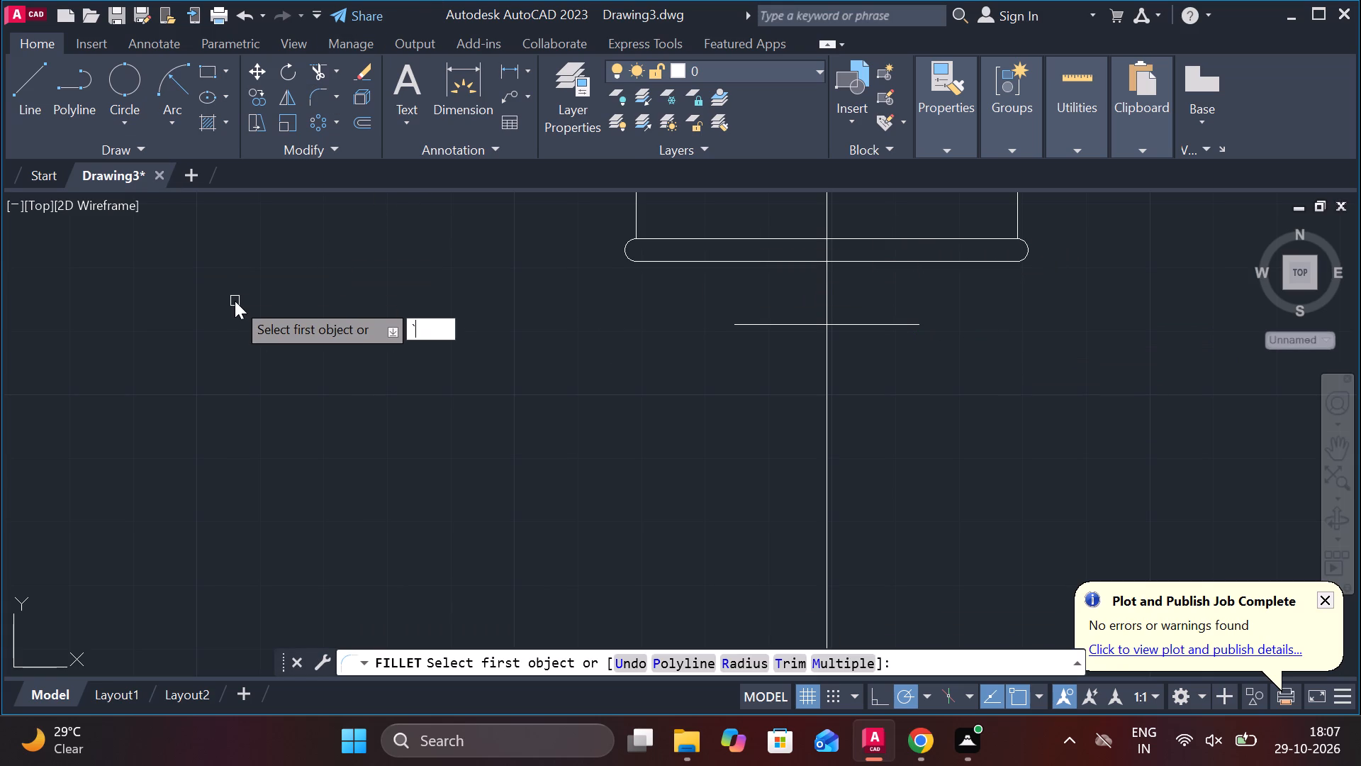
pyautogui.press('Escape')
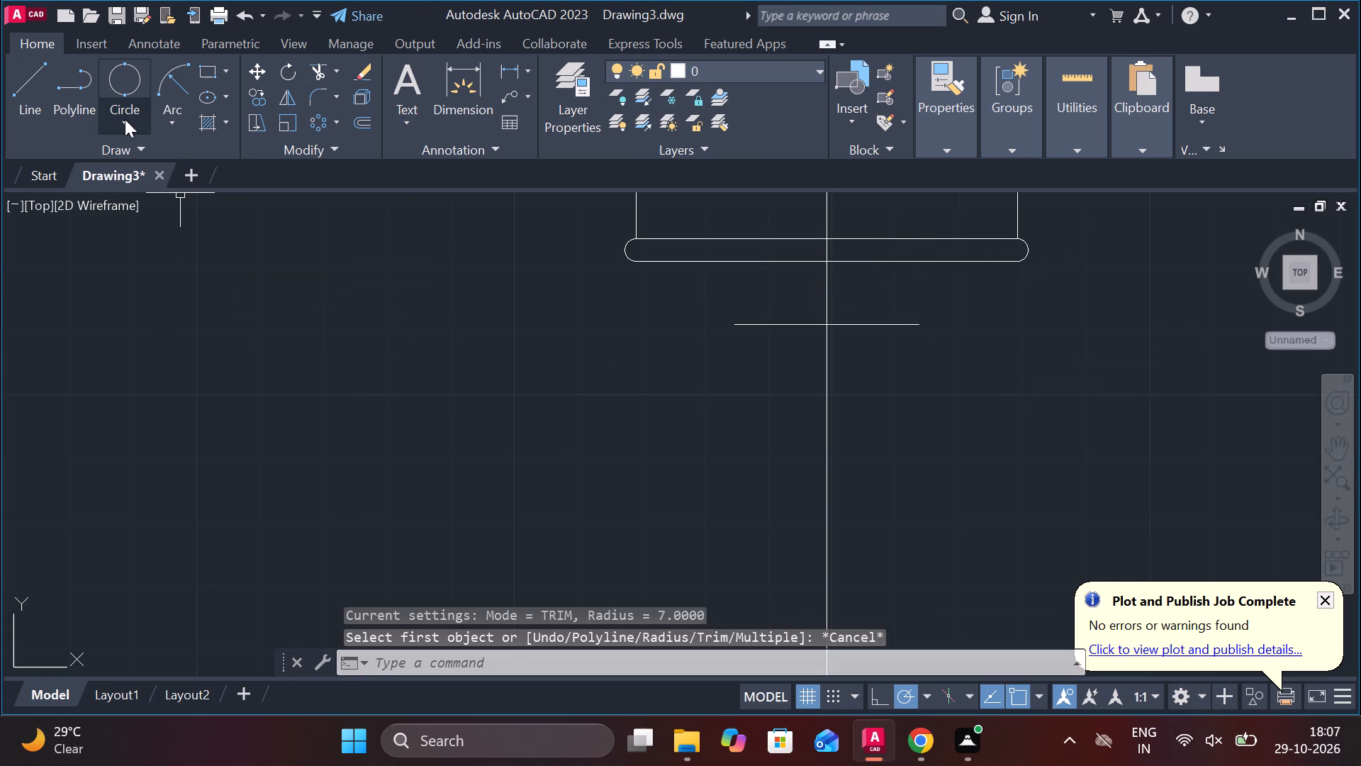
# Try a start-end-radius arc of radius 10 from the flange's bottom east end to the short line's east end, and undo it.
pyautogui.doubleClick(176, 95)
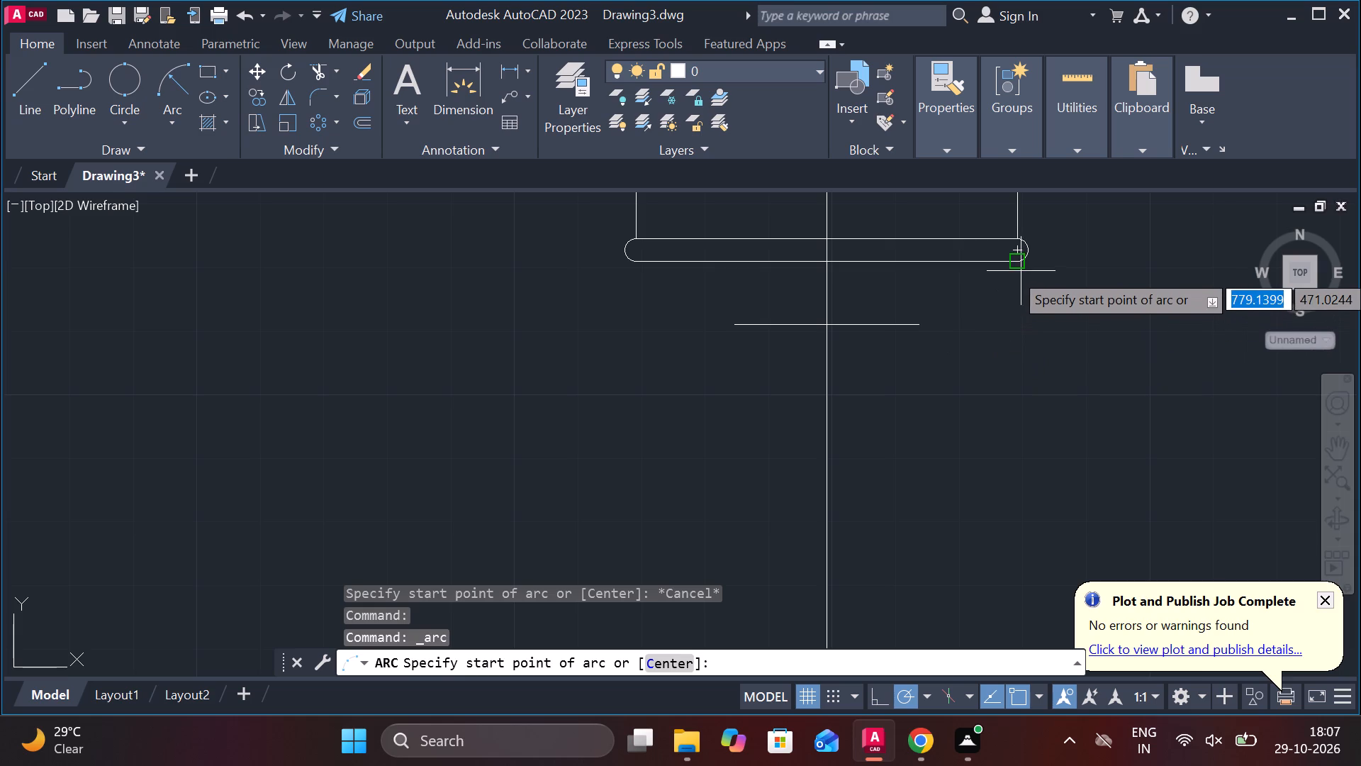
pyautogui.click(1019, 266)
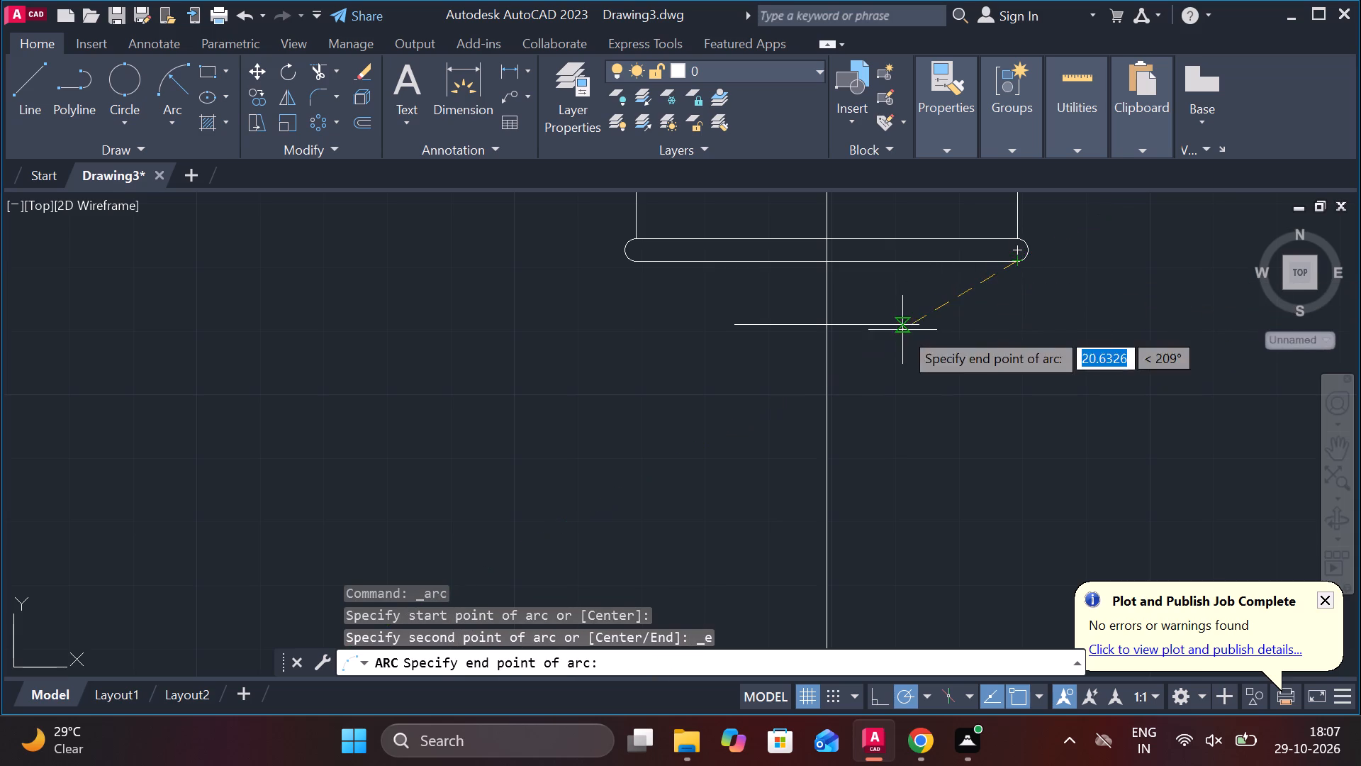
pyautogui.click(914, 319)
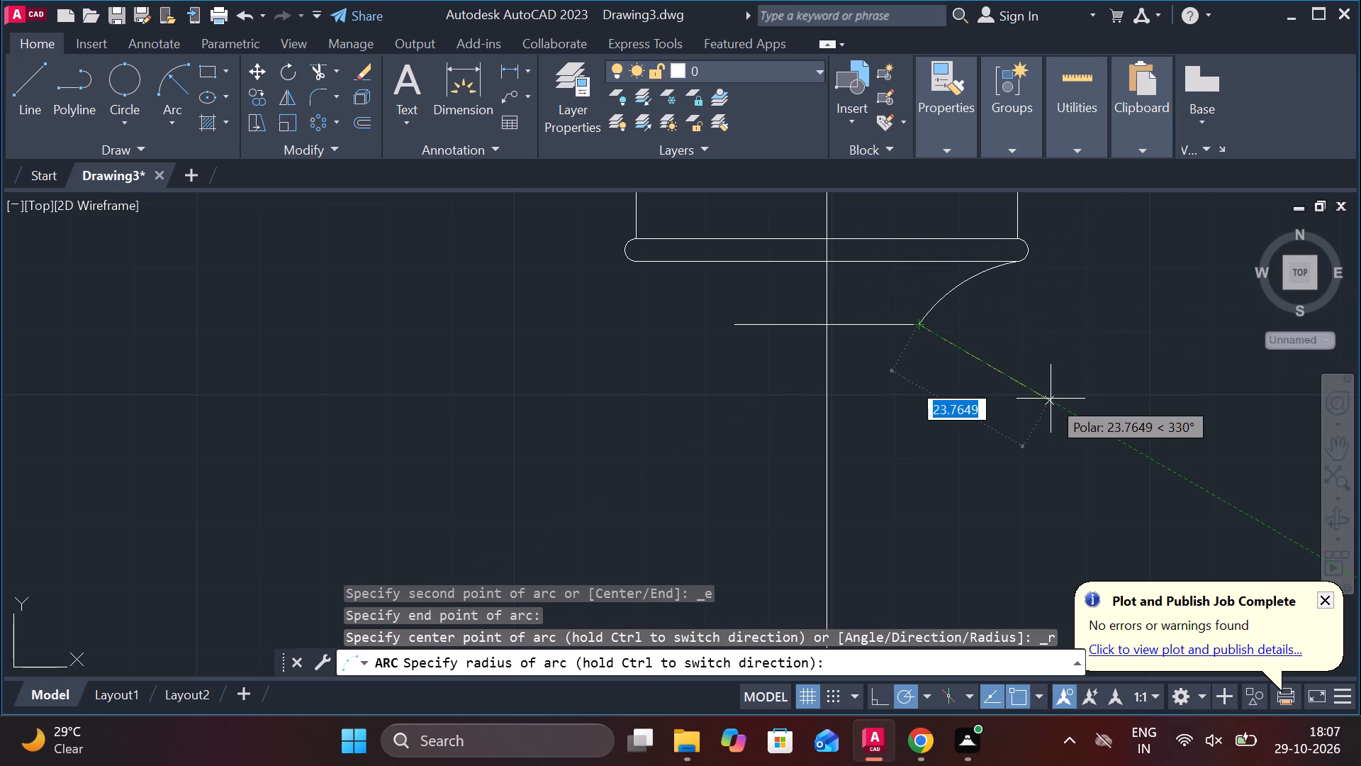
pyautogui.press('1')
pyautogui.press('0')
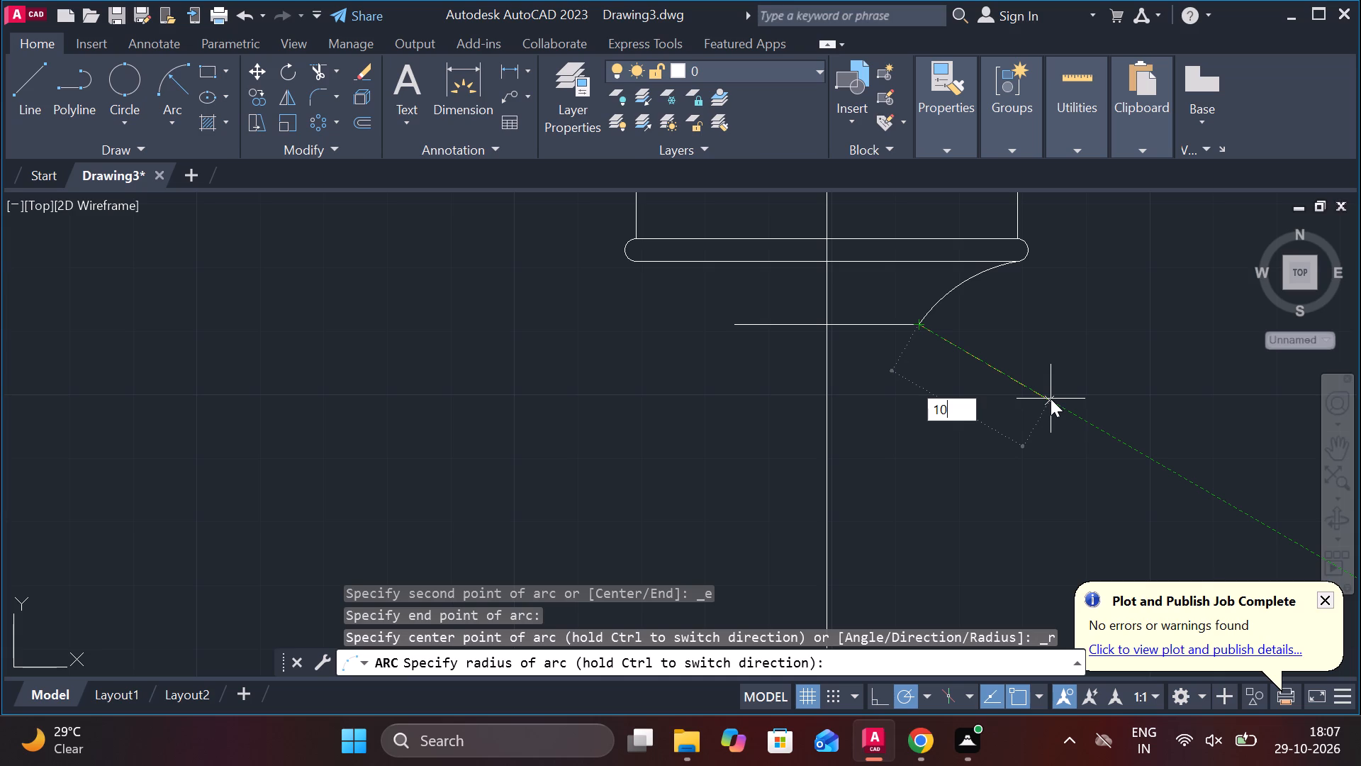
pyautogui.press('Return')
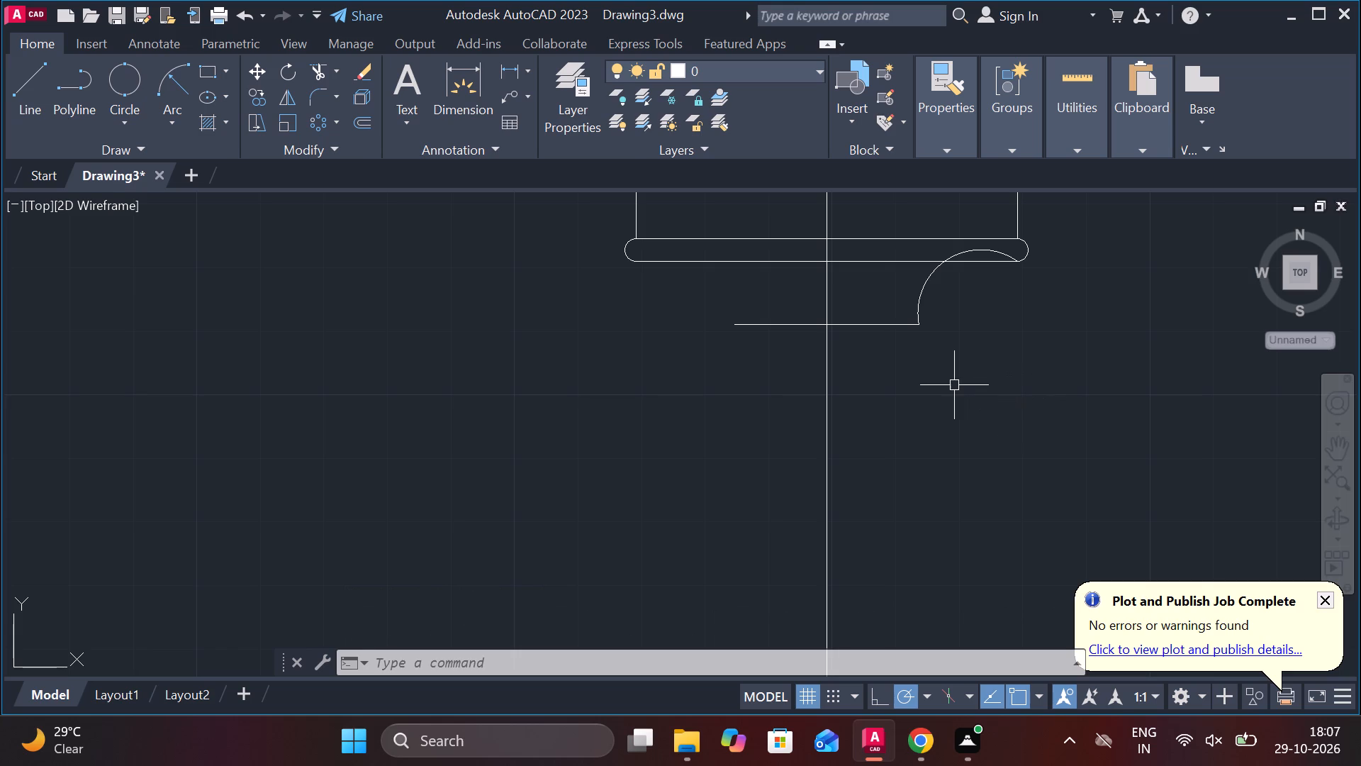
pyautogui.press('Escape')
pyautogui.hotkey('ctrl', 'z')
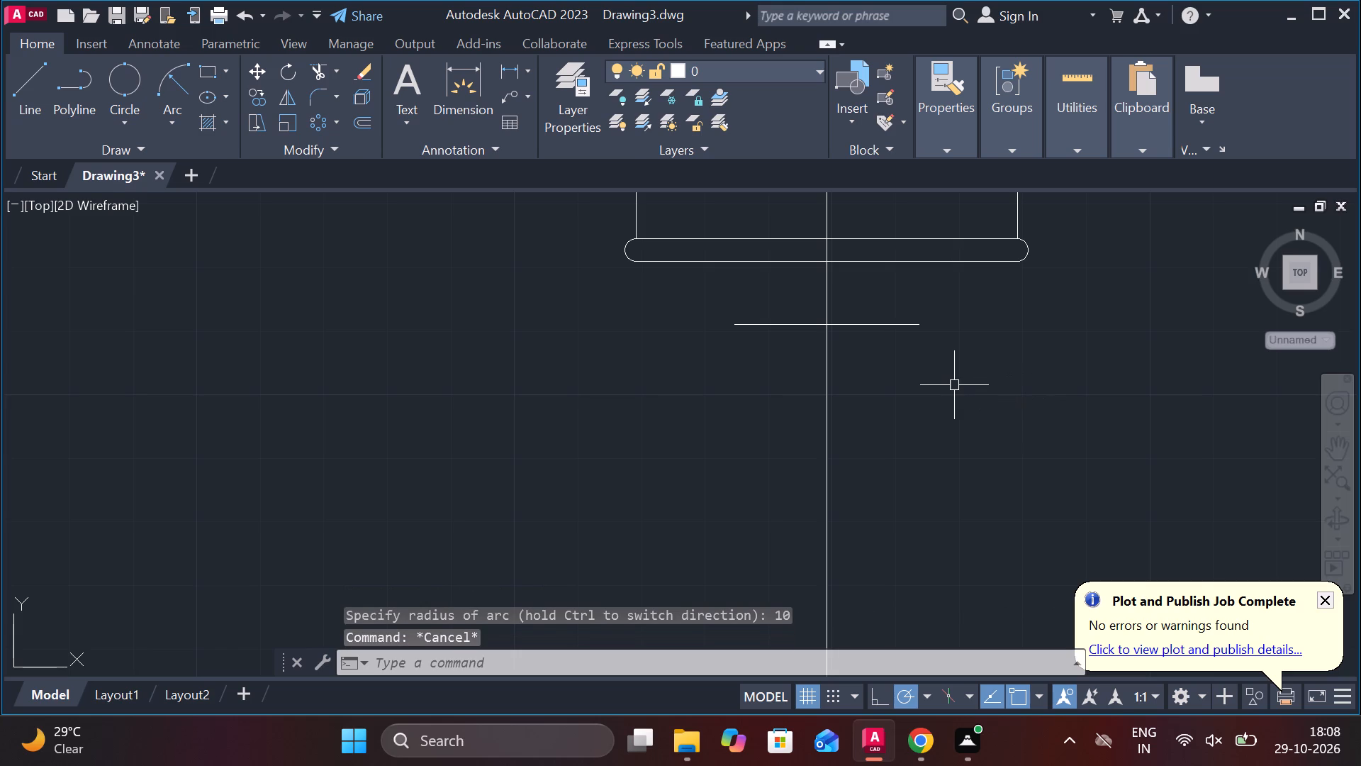
# Draw a vertical line from the short line's east end up through the flange strip into the body.
pyautogui.click(34, 98)
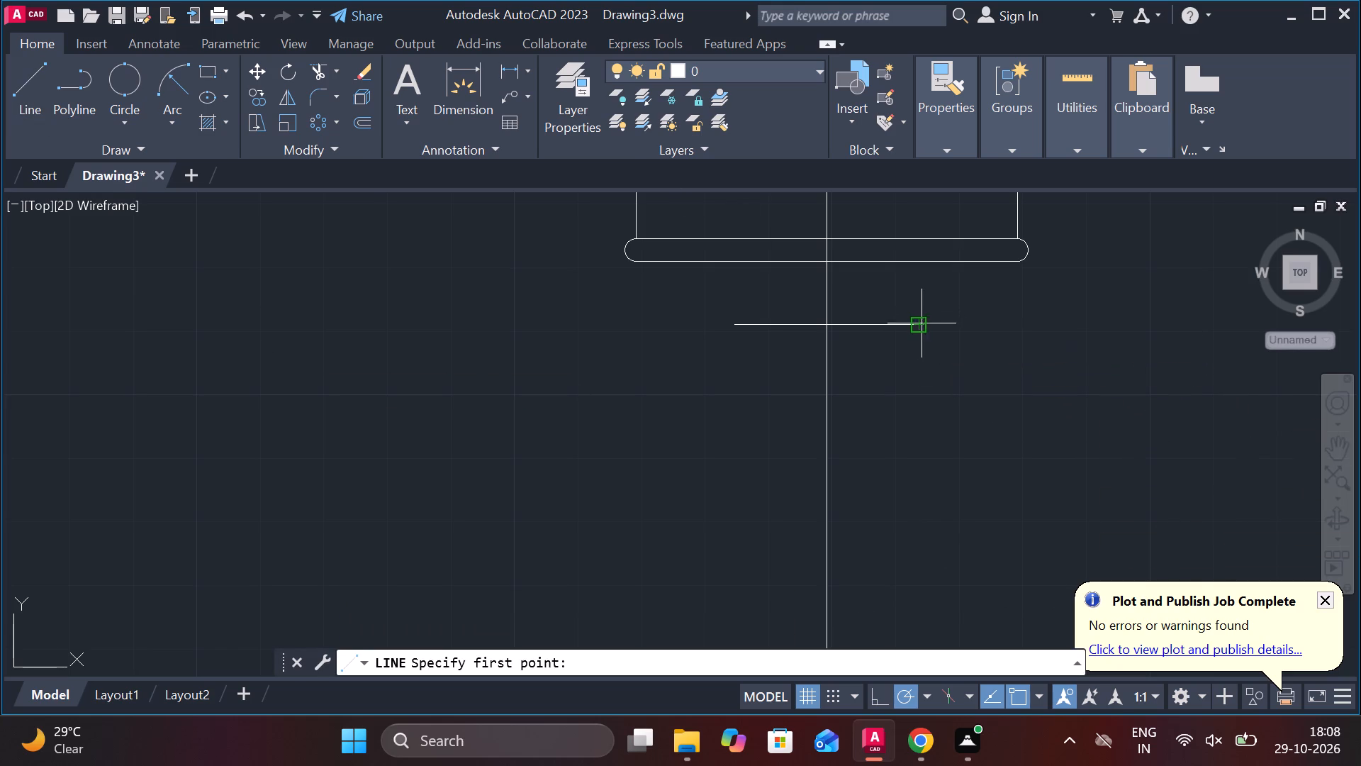
pyautogui.click(919, 327)
pyautogui.click(911, 211)
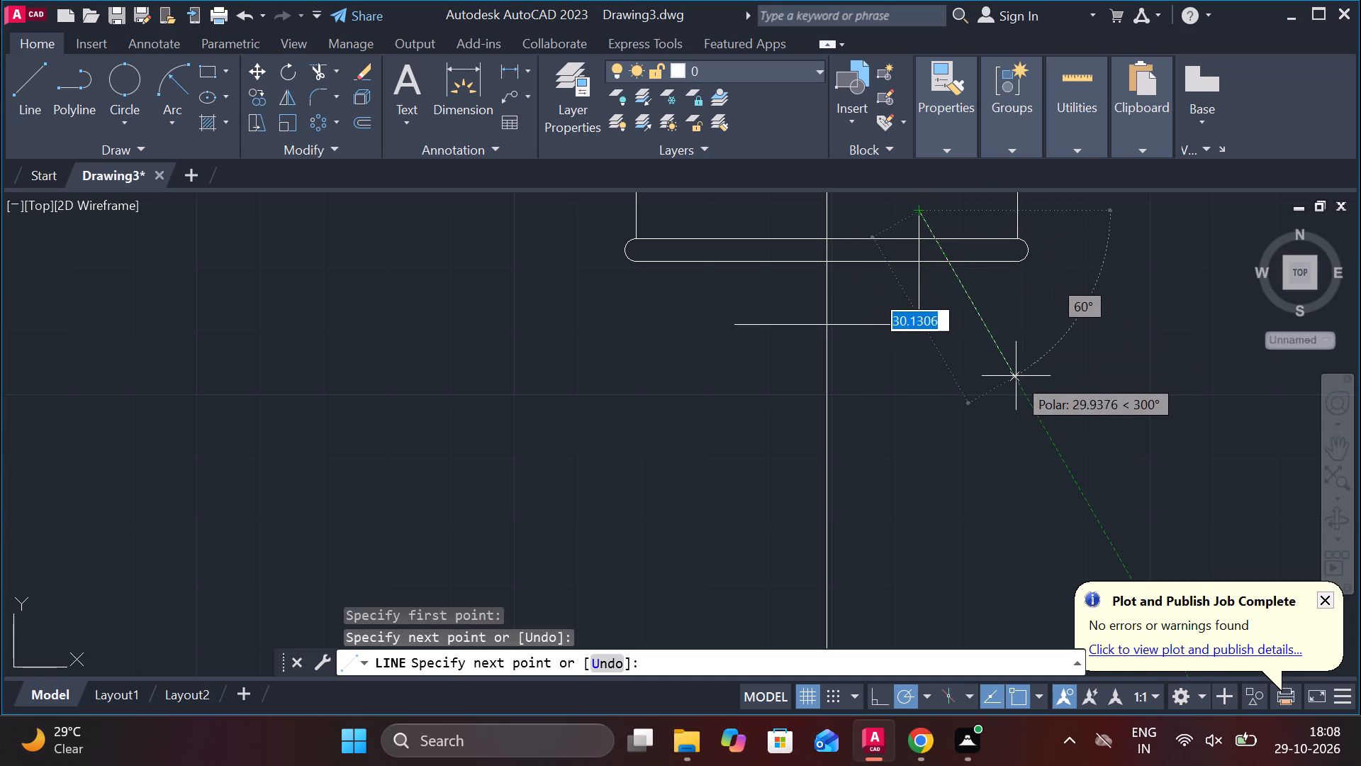
pyautogui.press('Escape')
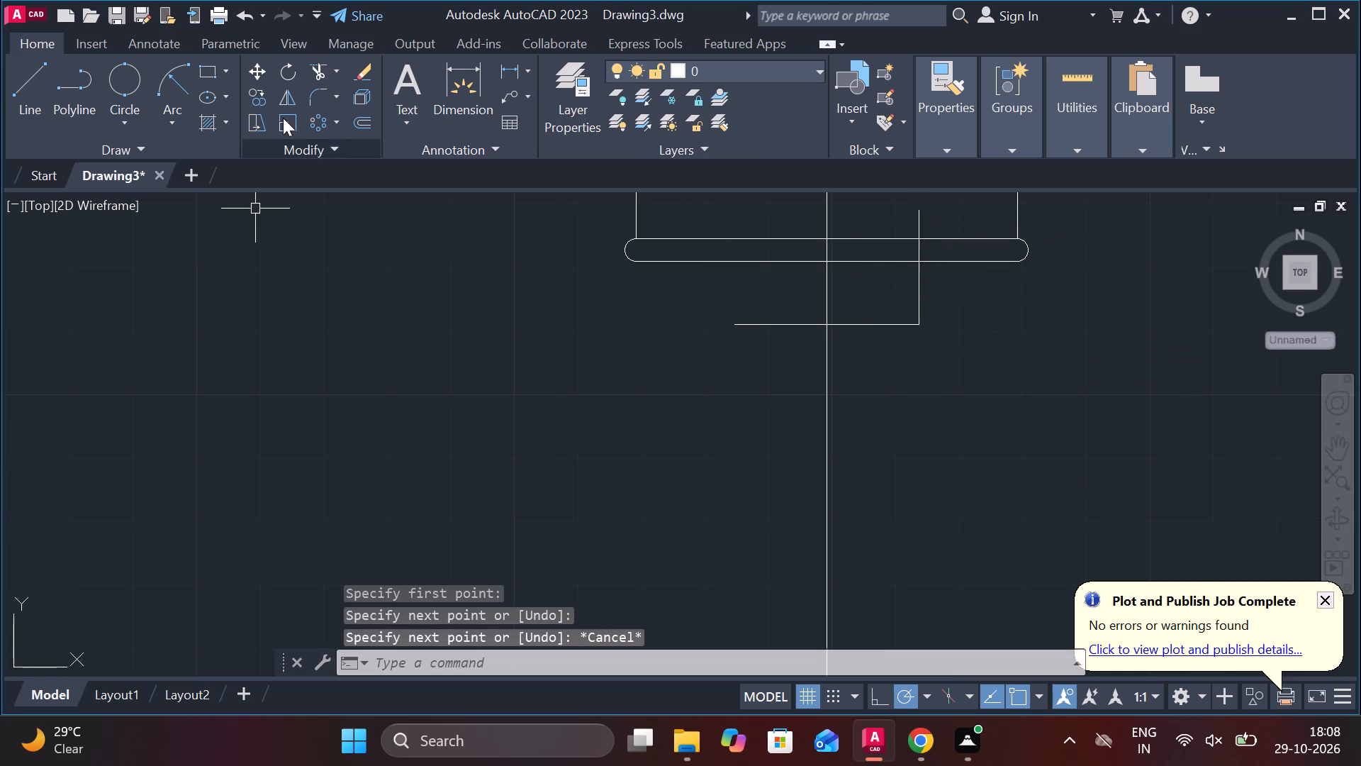
# Fillet the new vertical line and the flange strip's bottom edge with radius 10 on the east side.
pyautogui.click(308, 92)
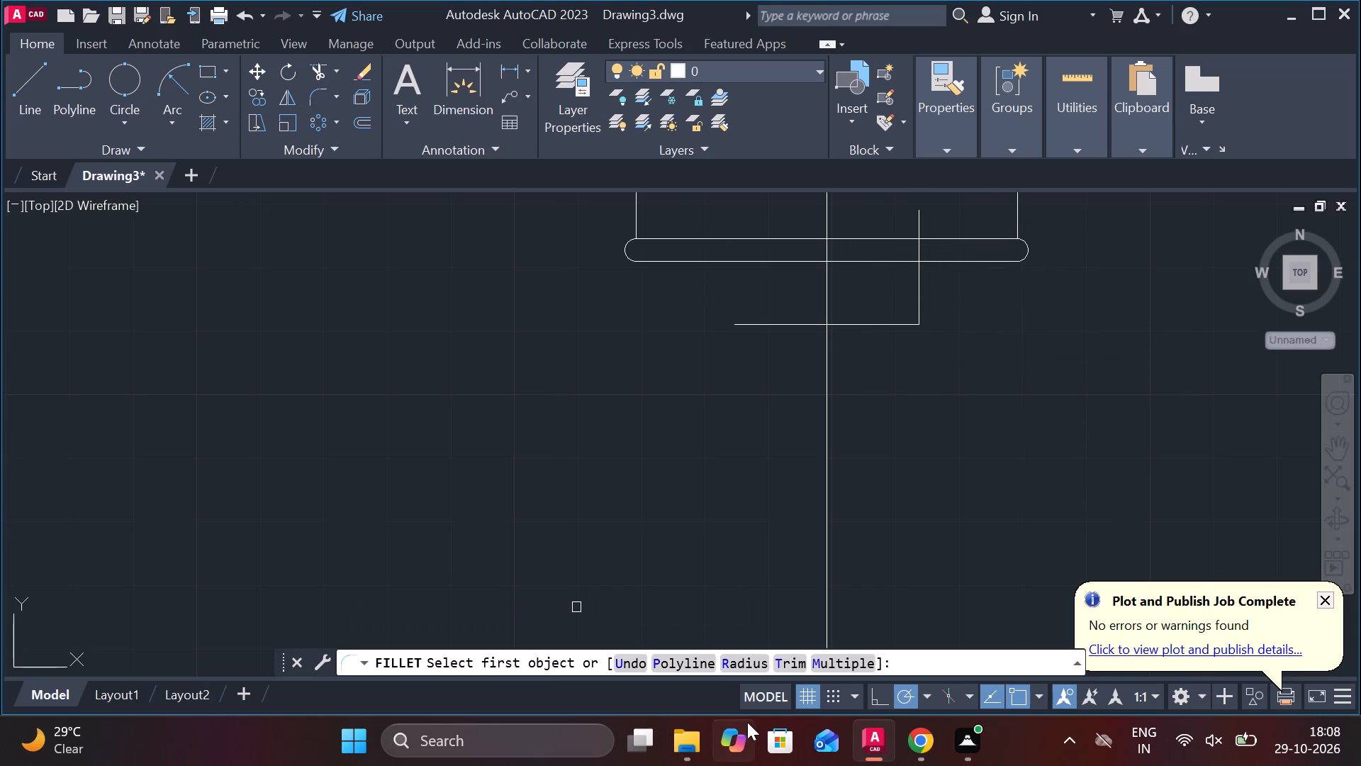
pyautogui.click(754, 660)
pyautogui.write('10')
pyautogui.press('Return')
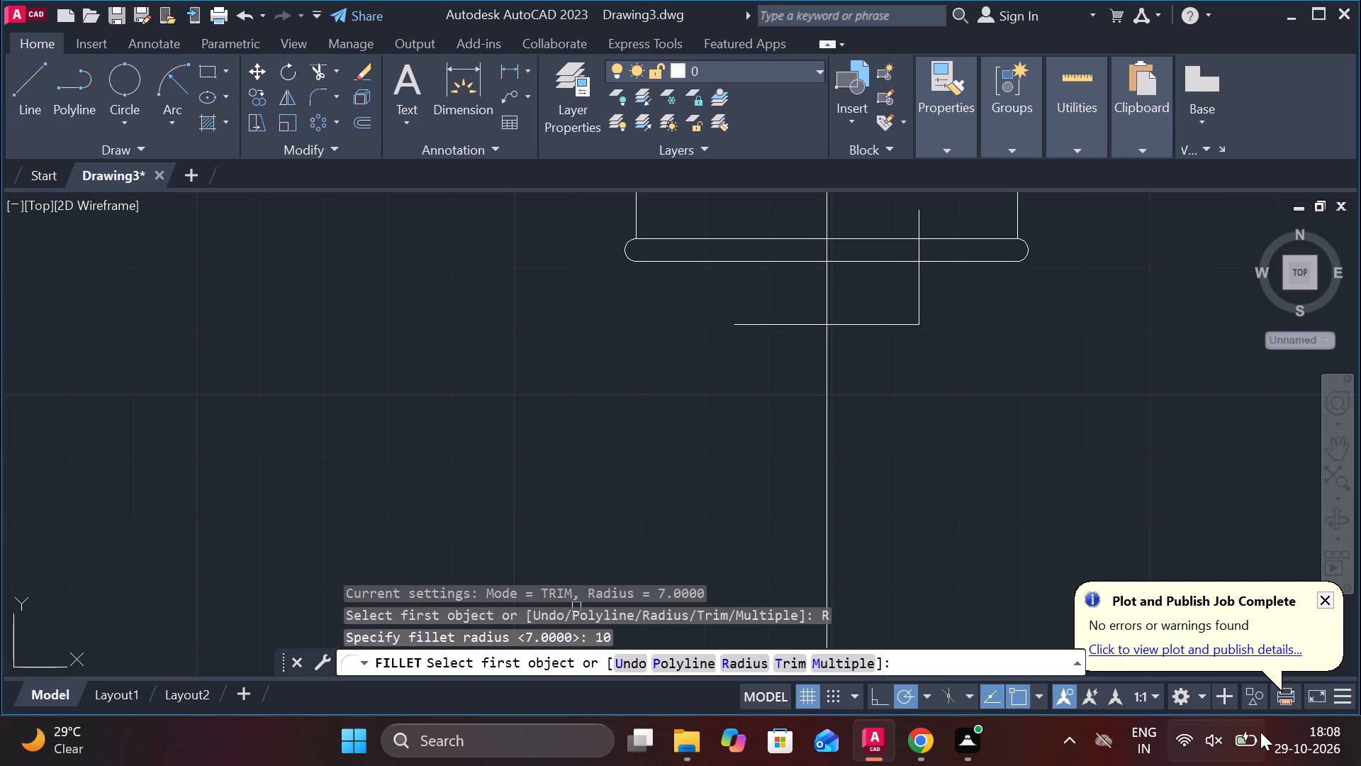
pyautogui.doubleClick(917, 295)
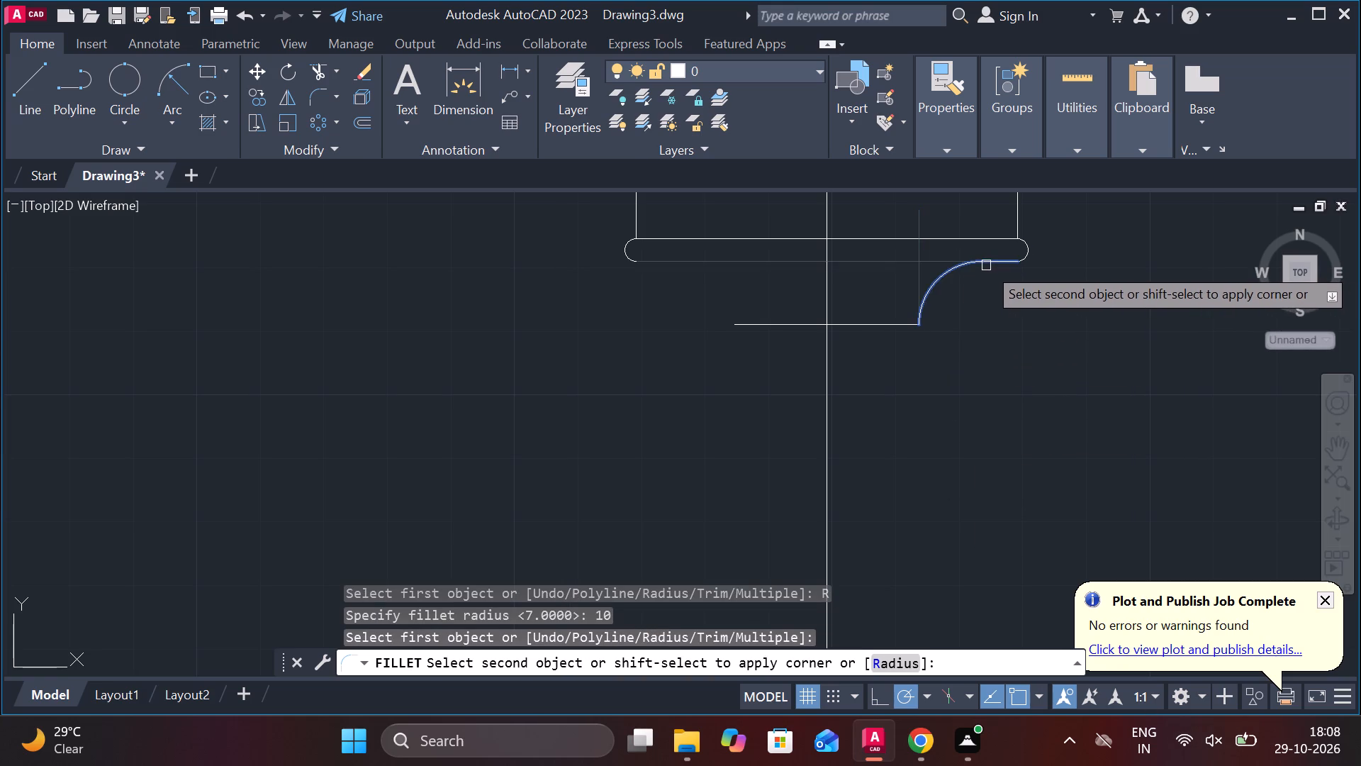
pyautogui.doubleClick(986, 265)
pyautogui.scroll(-2, 718, 323)
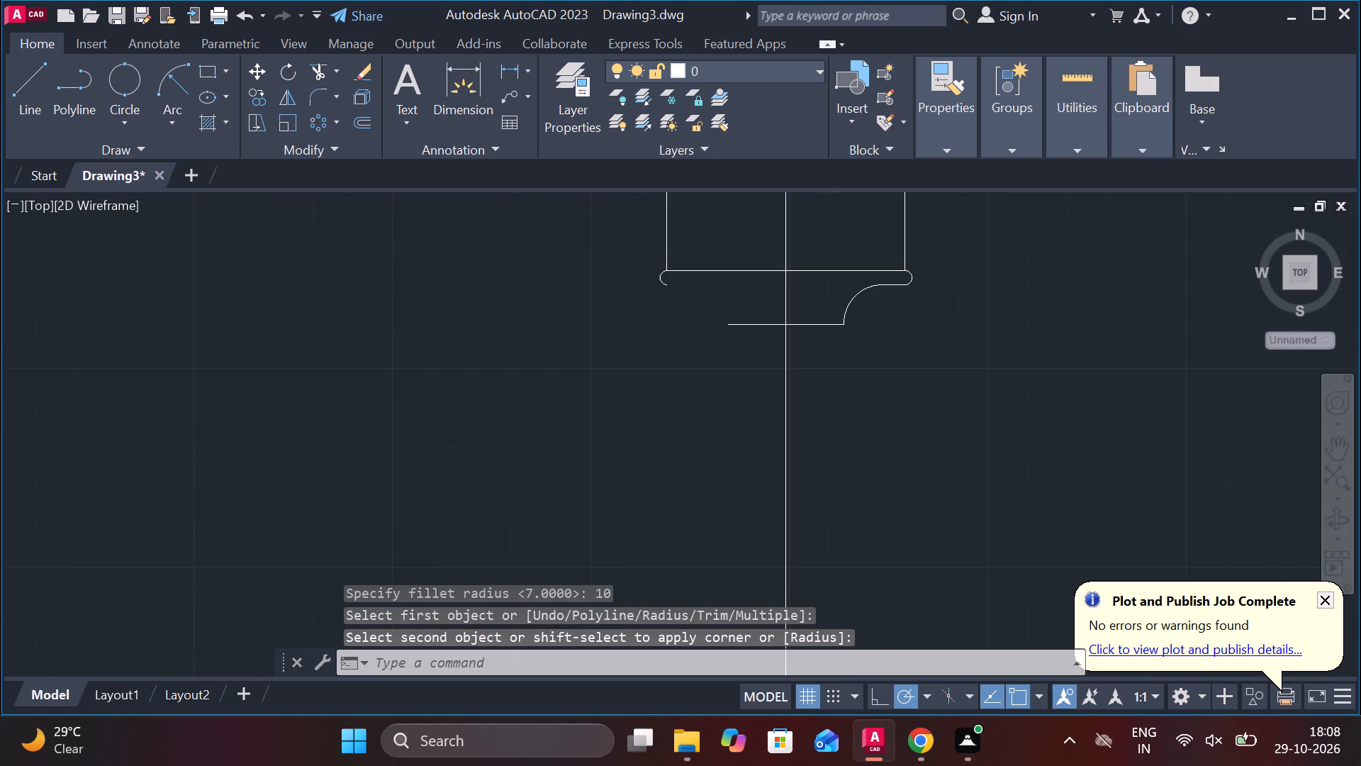
pyautogui.scroll(3, 708, 333)
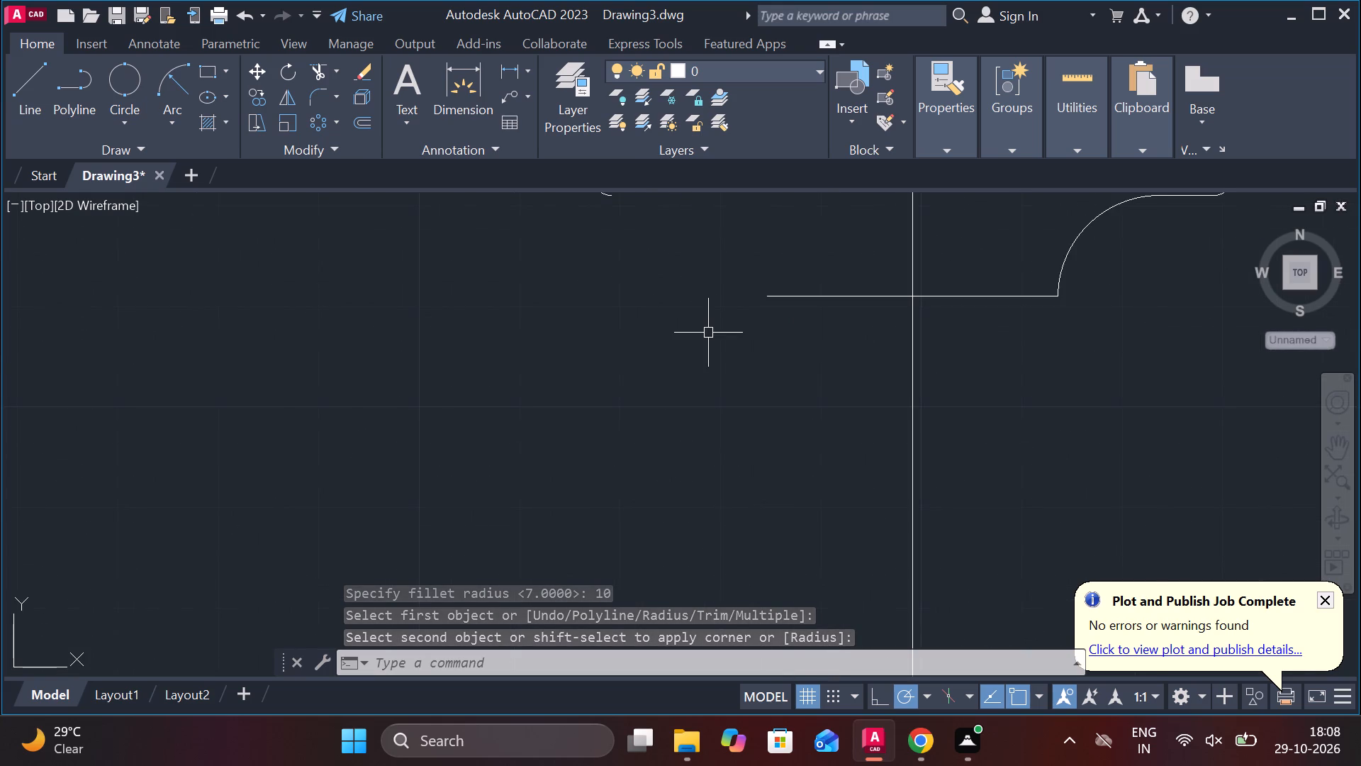
# Extend the flange strip's bottom edge westward across the centreline to the strip's rounded west end.
pyautogui.scroll(-1, 708, 333)
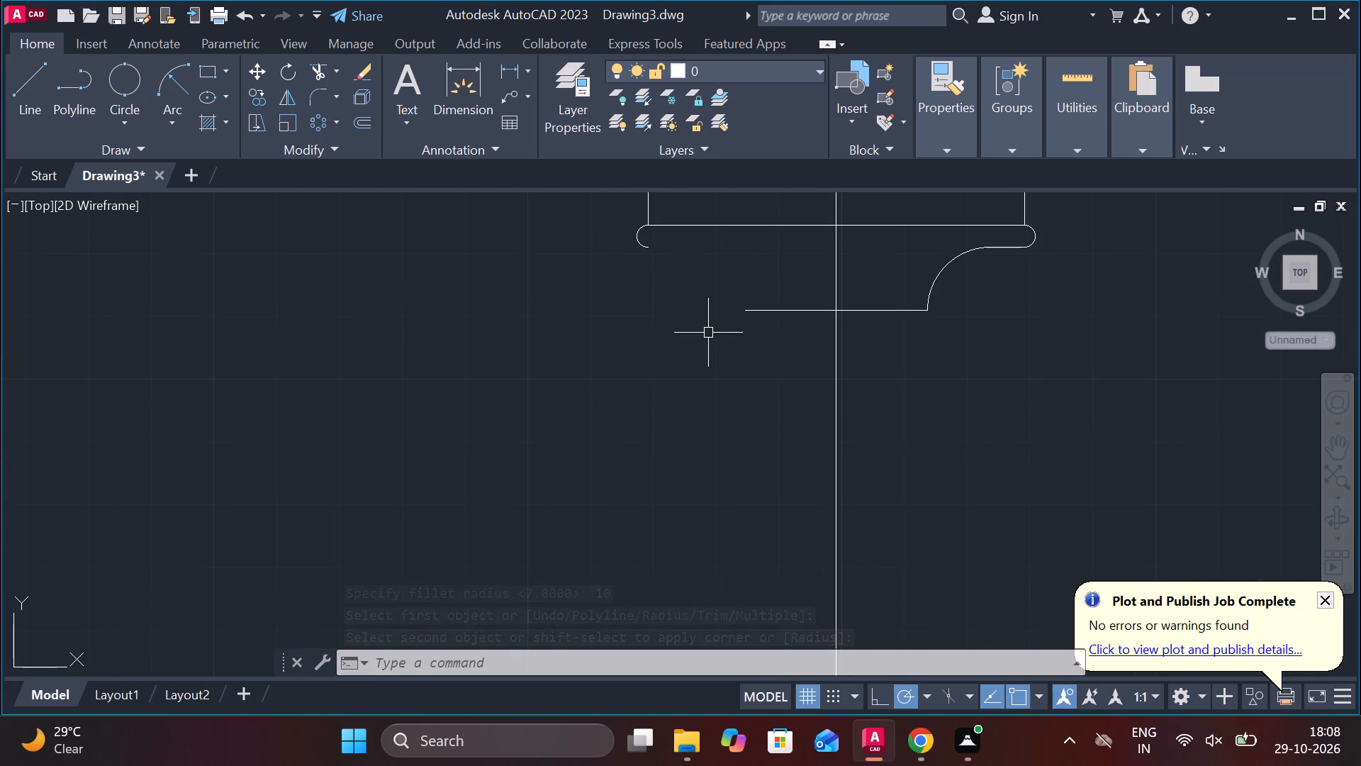
pyautogui.write('EX')
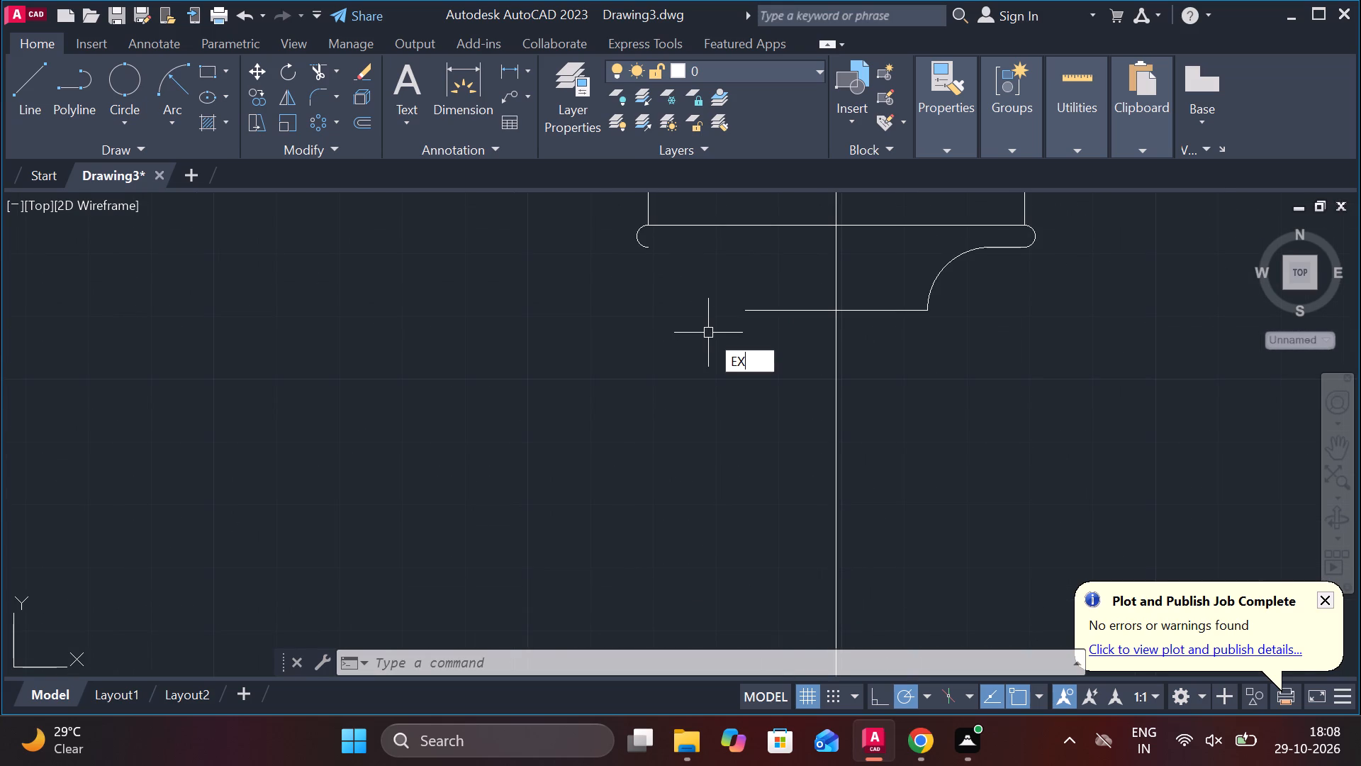
pyautogui.press('Return')
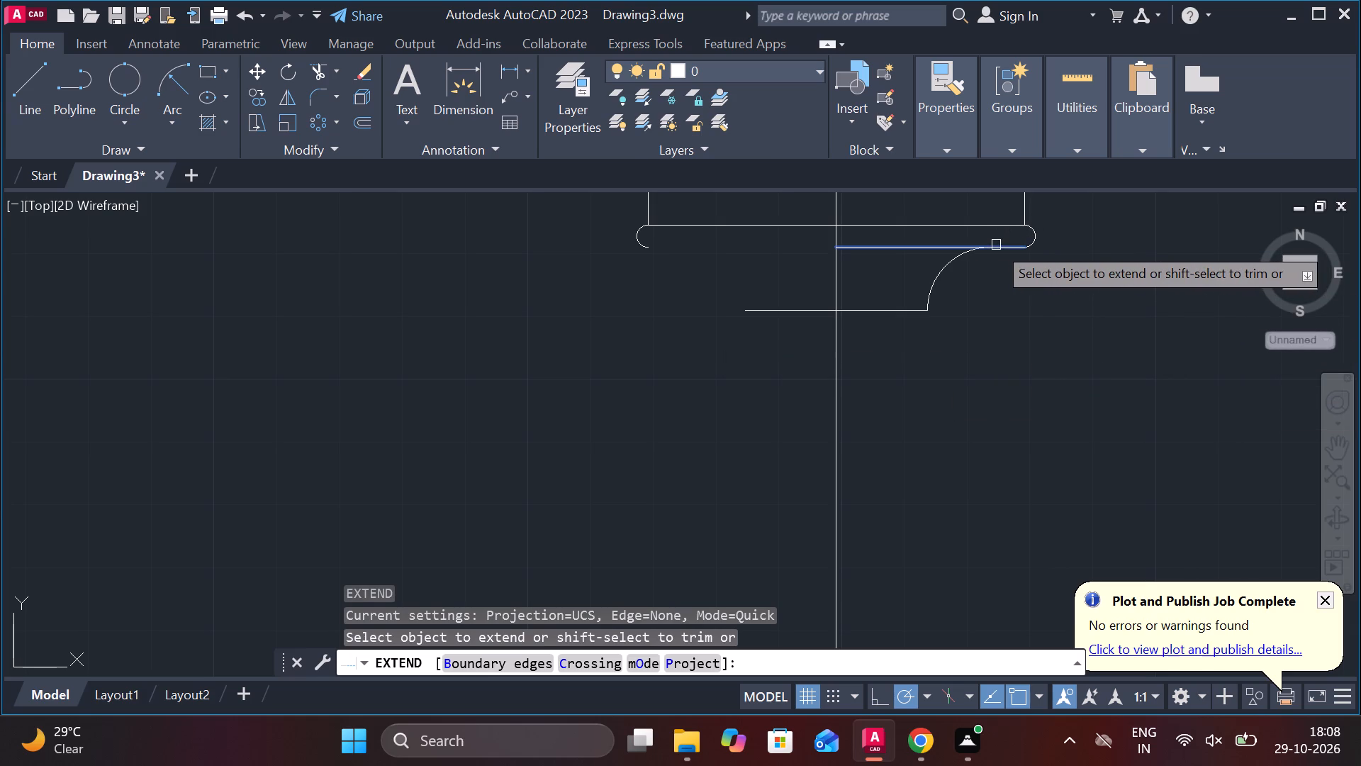
pyautogui.click(999, 245)
pyautogui.click(898, 246)
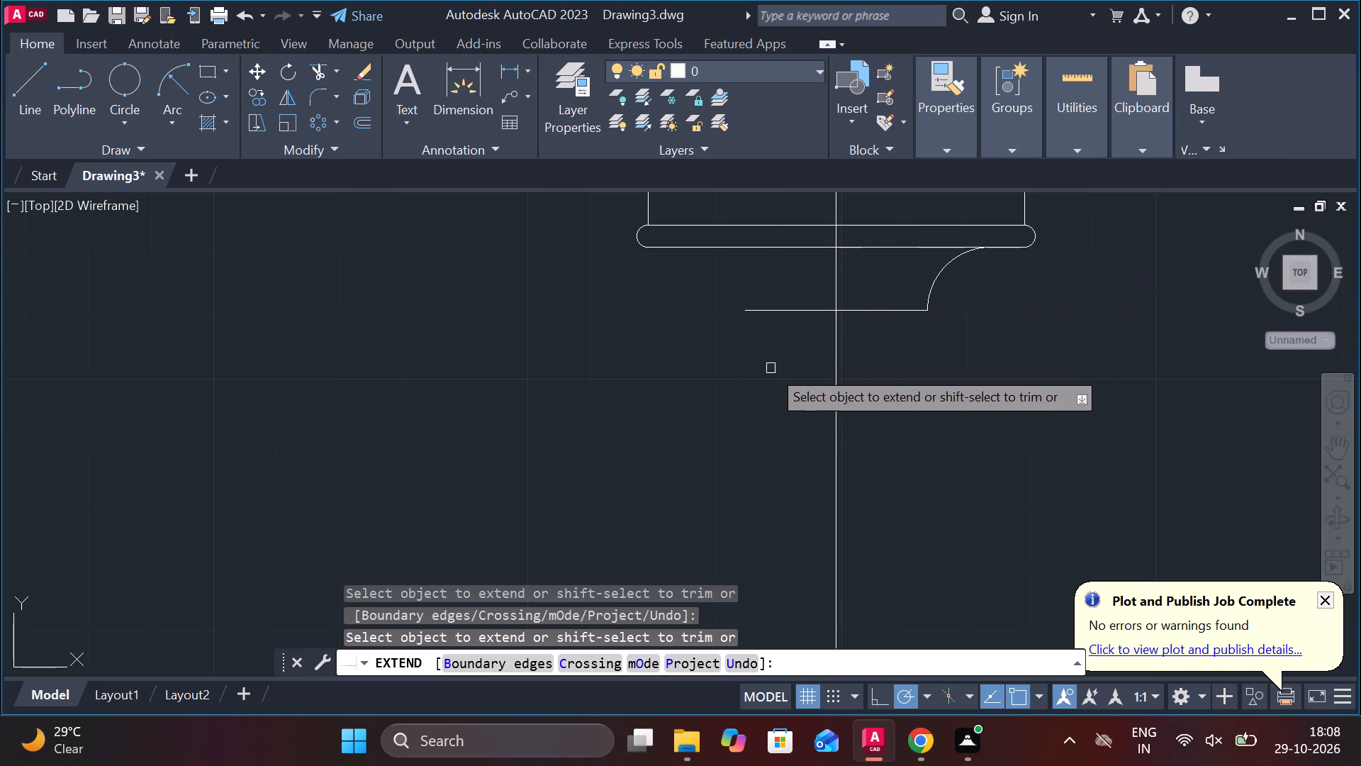
pyautogui.press('Escape')
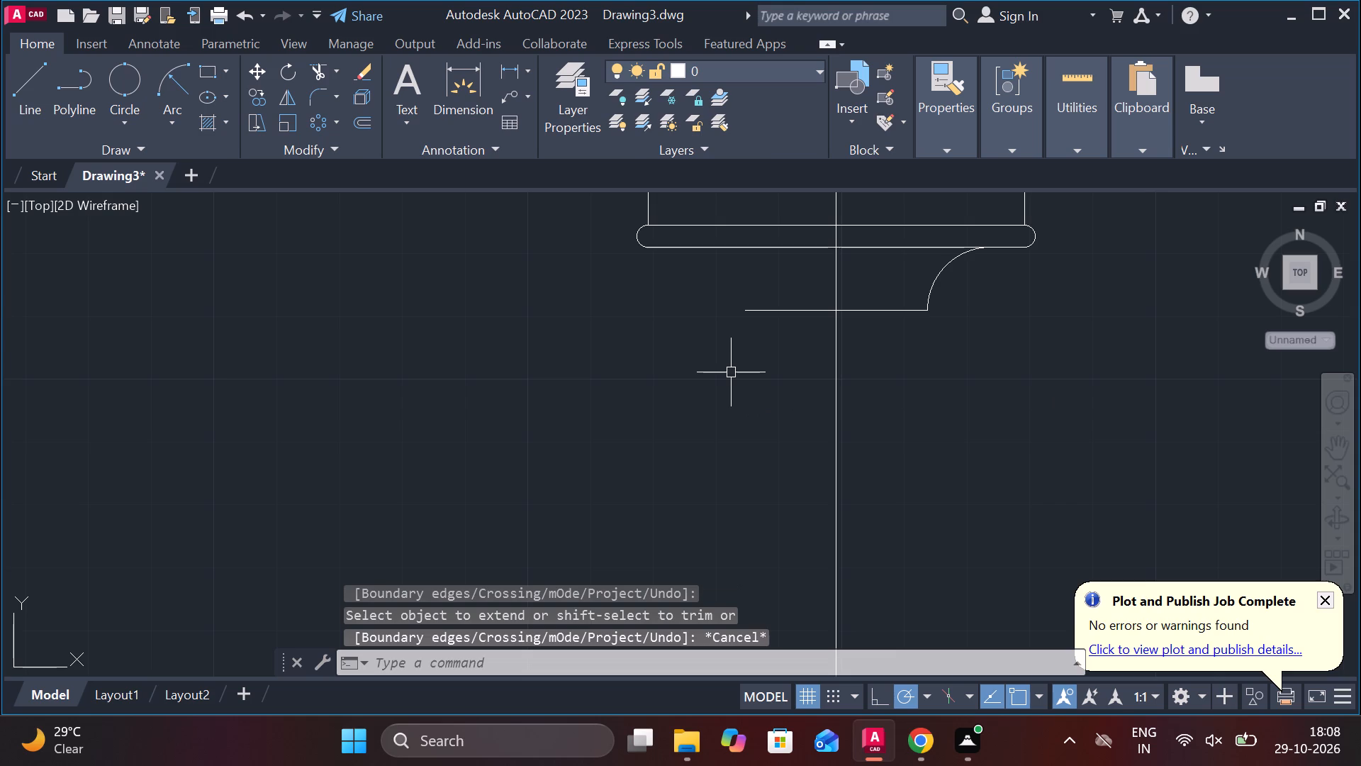
# Draw a vertical line from the short 29-unit line's west end up through the flange strip into the body.
pyautogui.click(28, 77)
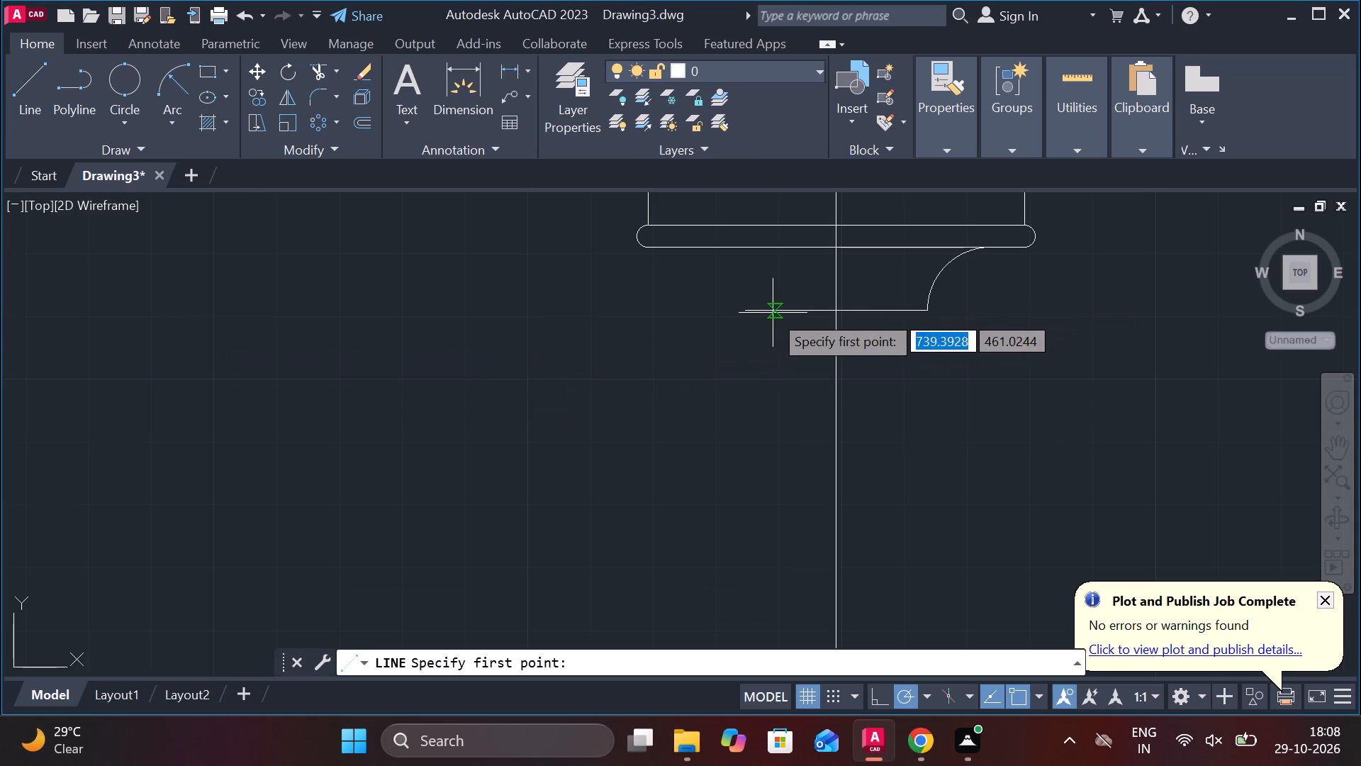
pyautogui.click(751, 313)
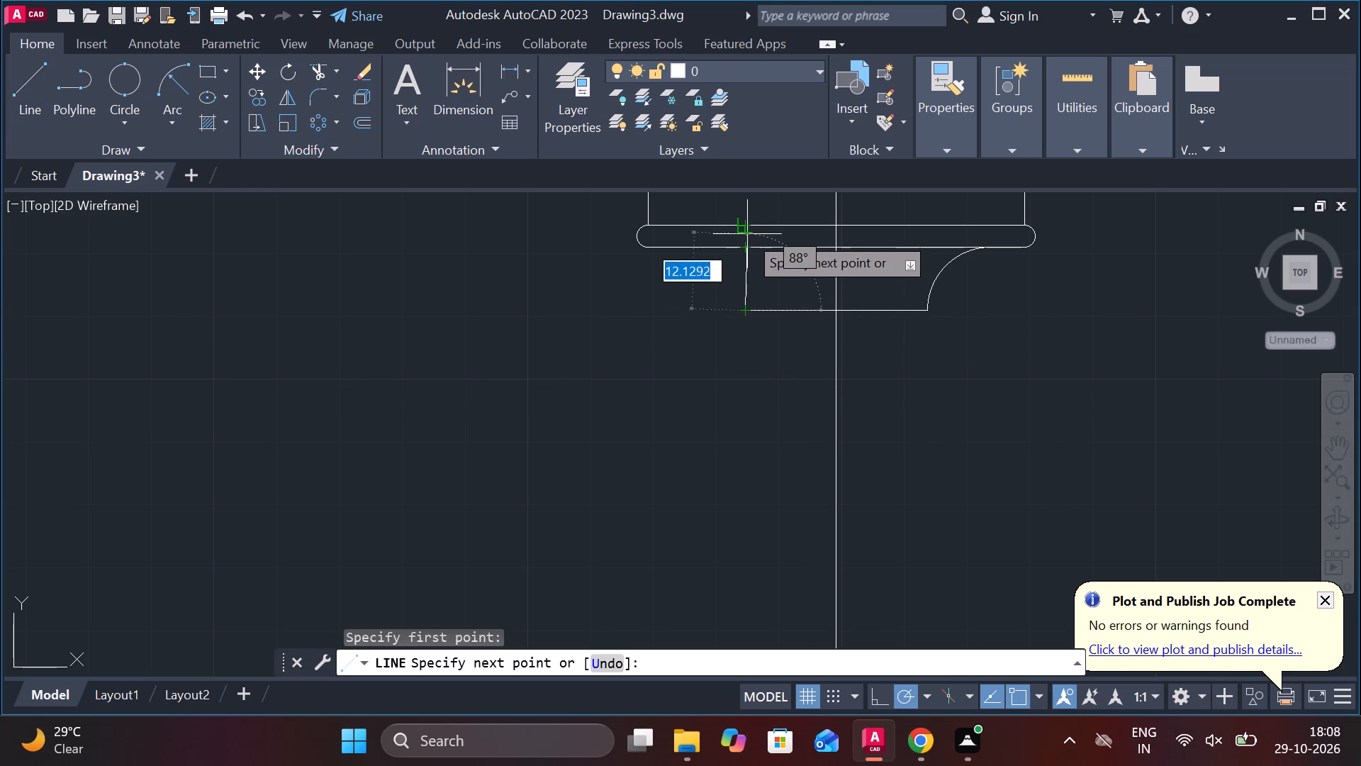
pyautogui.click(746, 201)
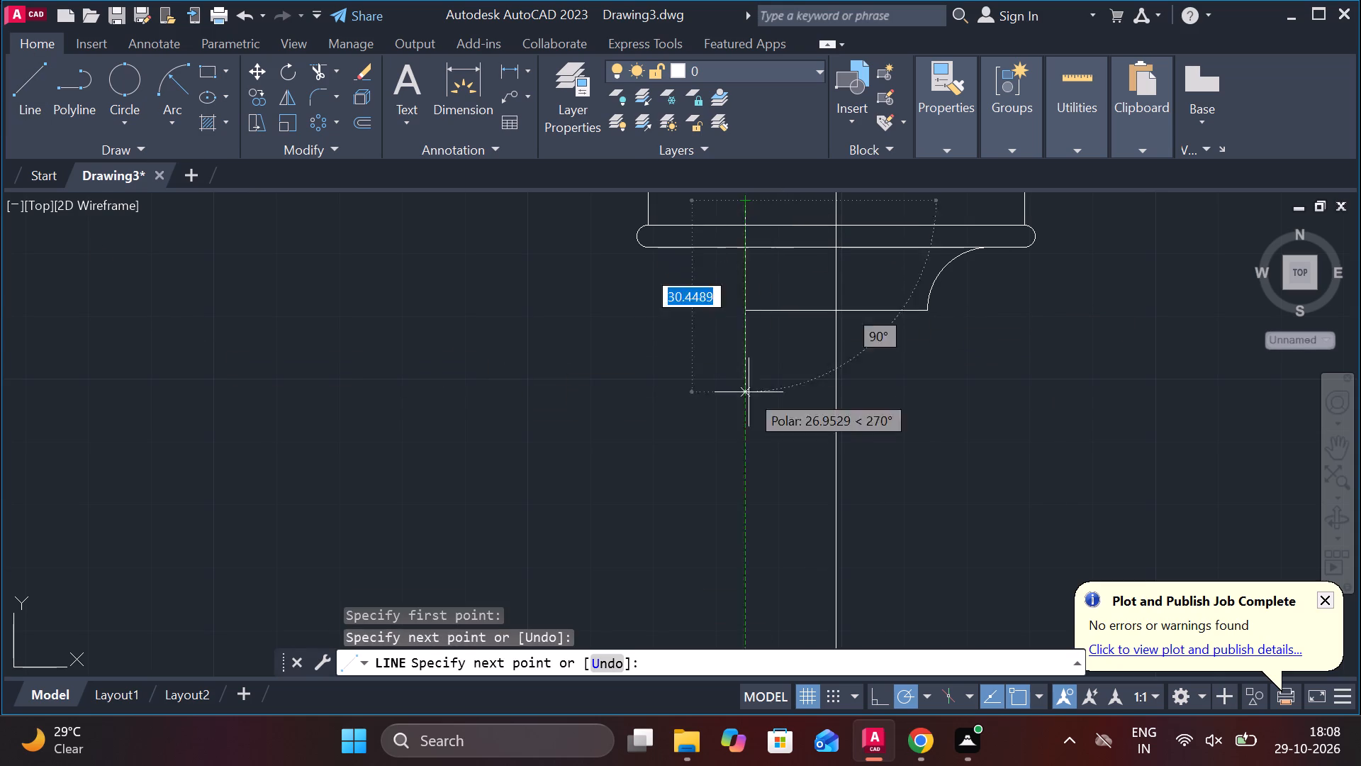
pyautogui.press('Escape')
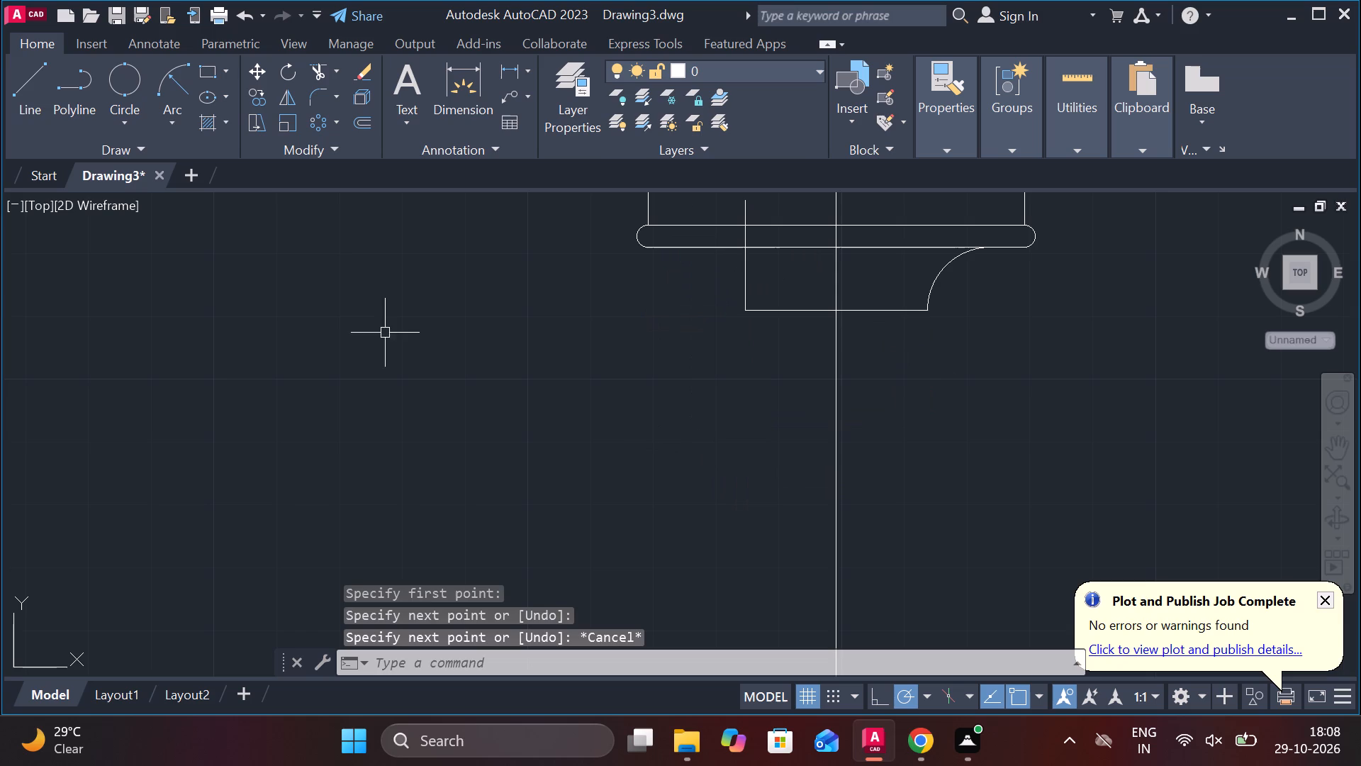
# Fillet the new vertical line and the flange strip's bottom edge with radius 10 on the west side.
pyautogui.click(315, 95)
pyautogui.click(744, 284)
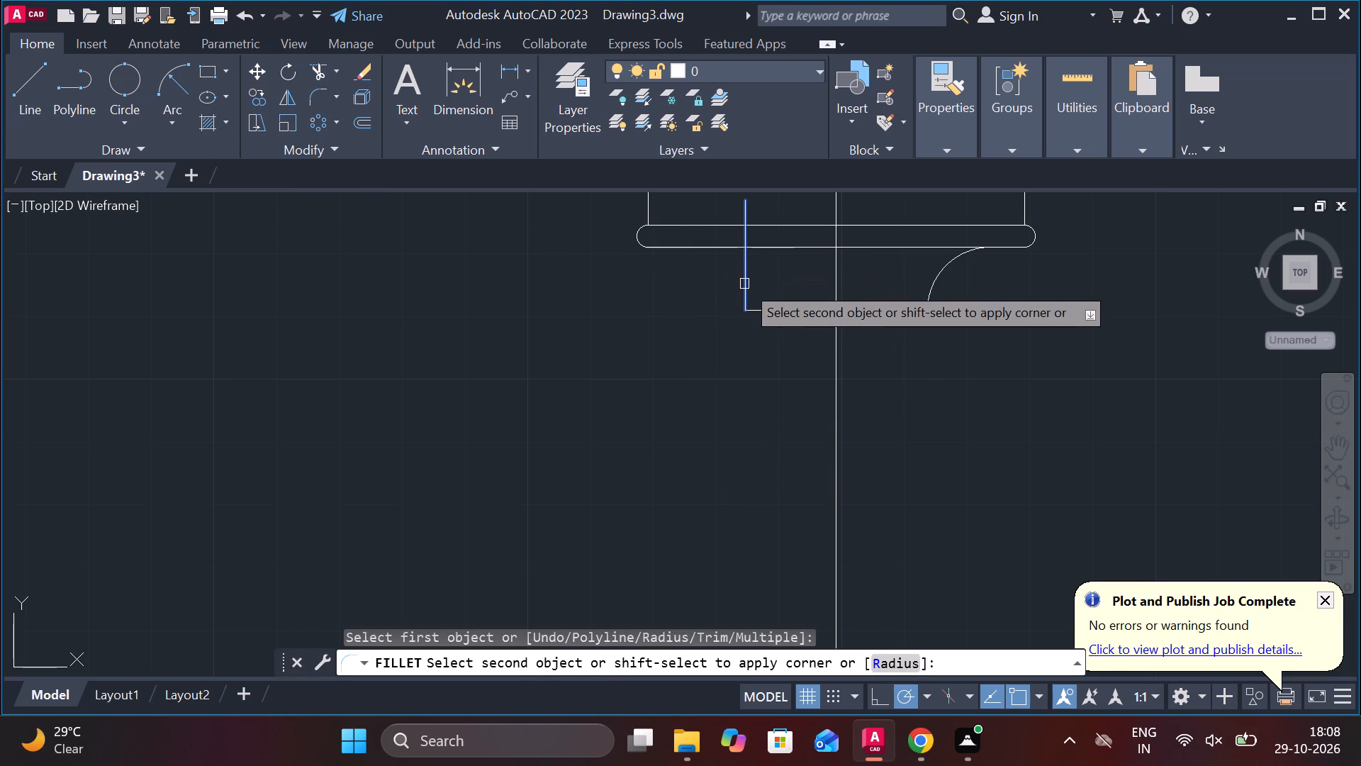
pyautogui.moveTo(692, 250); pyautogui.dragTo(692, 257)
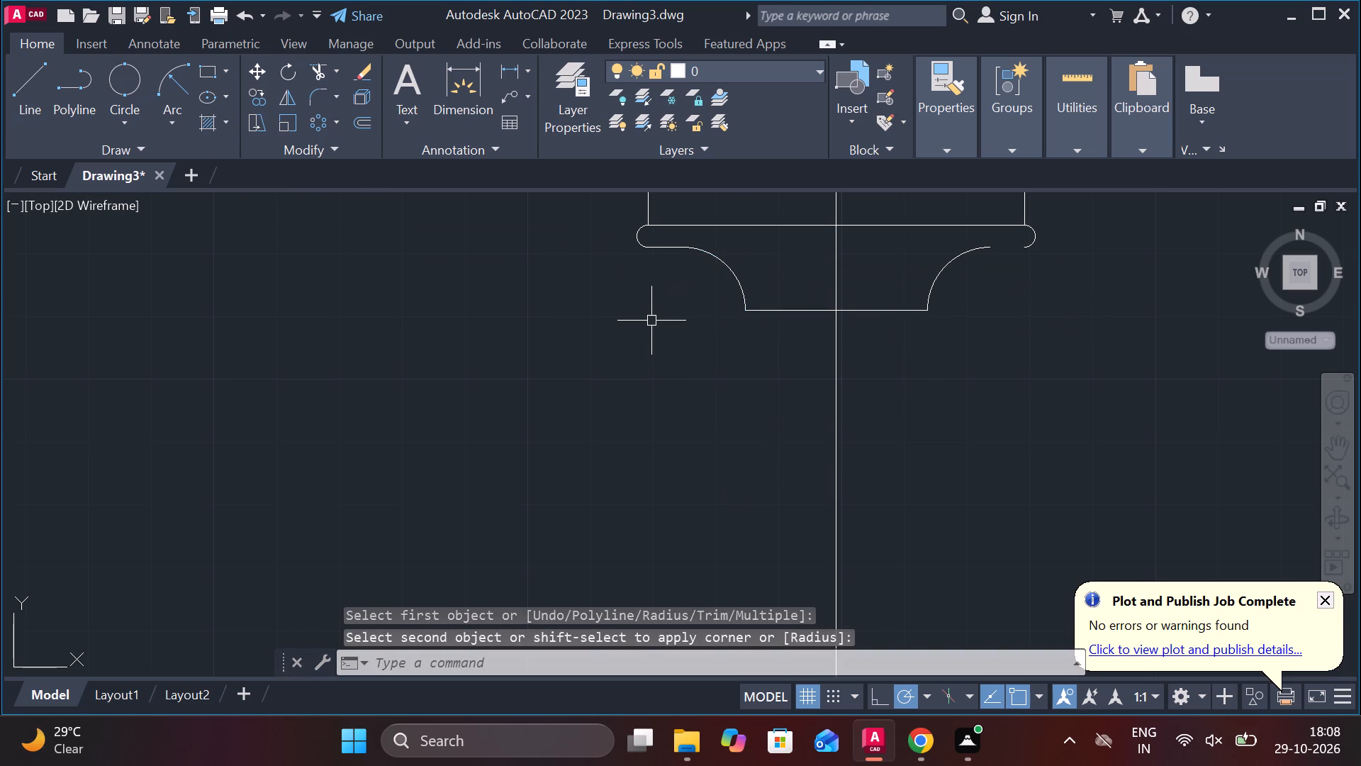
pyautogui.press('Escape')
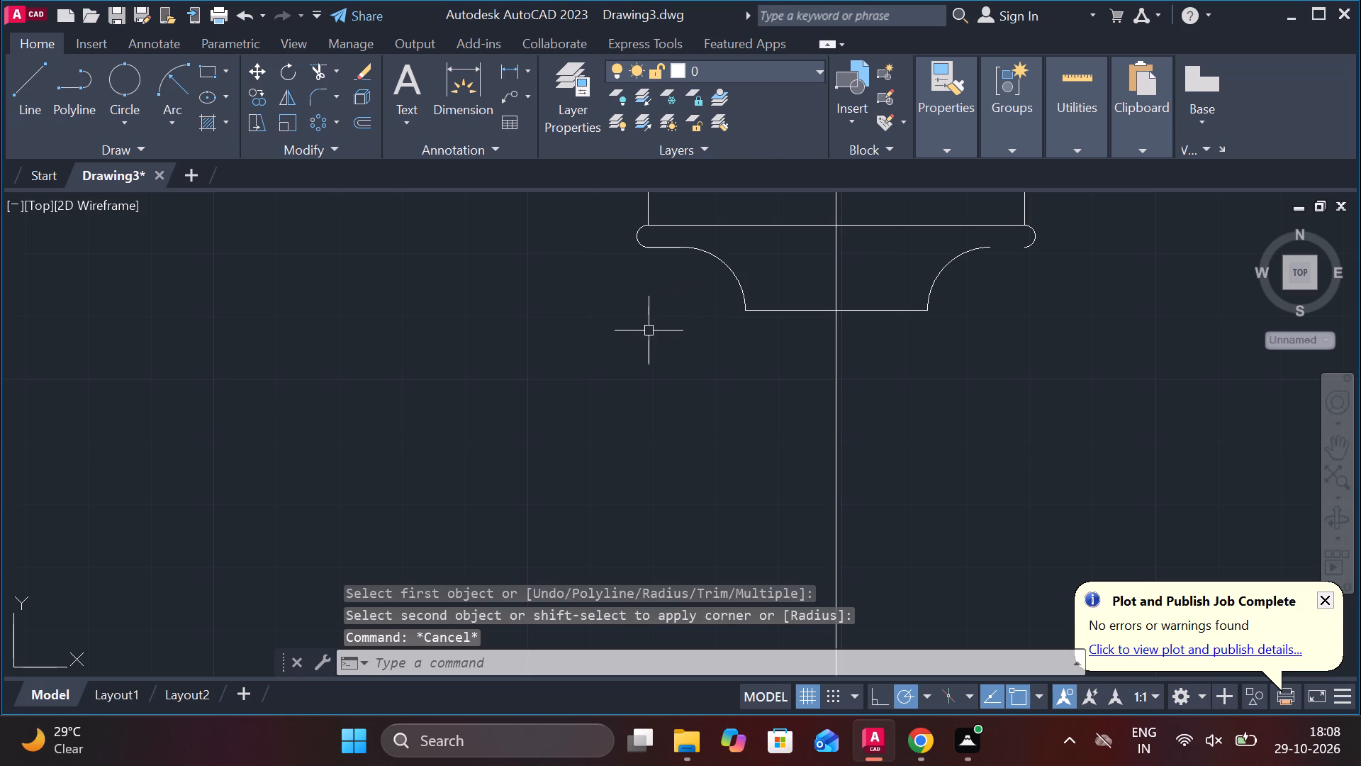
# Extend the flange strip's bottom edge back eastward across the centreline to the strip's rounded east end.
pyautogui.write('EX')
pyautogui.press('Return')
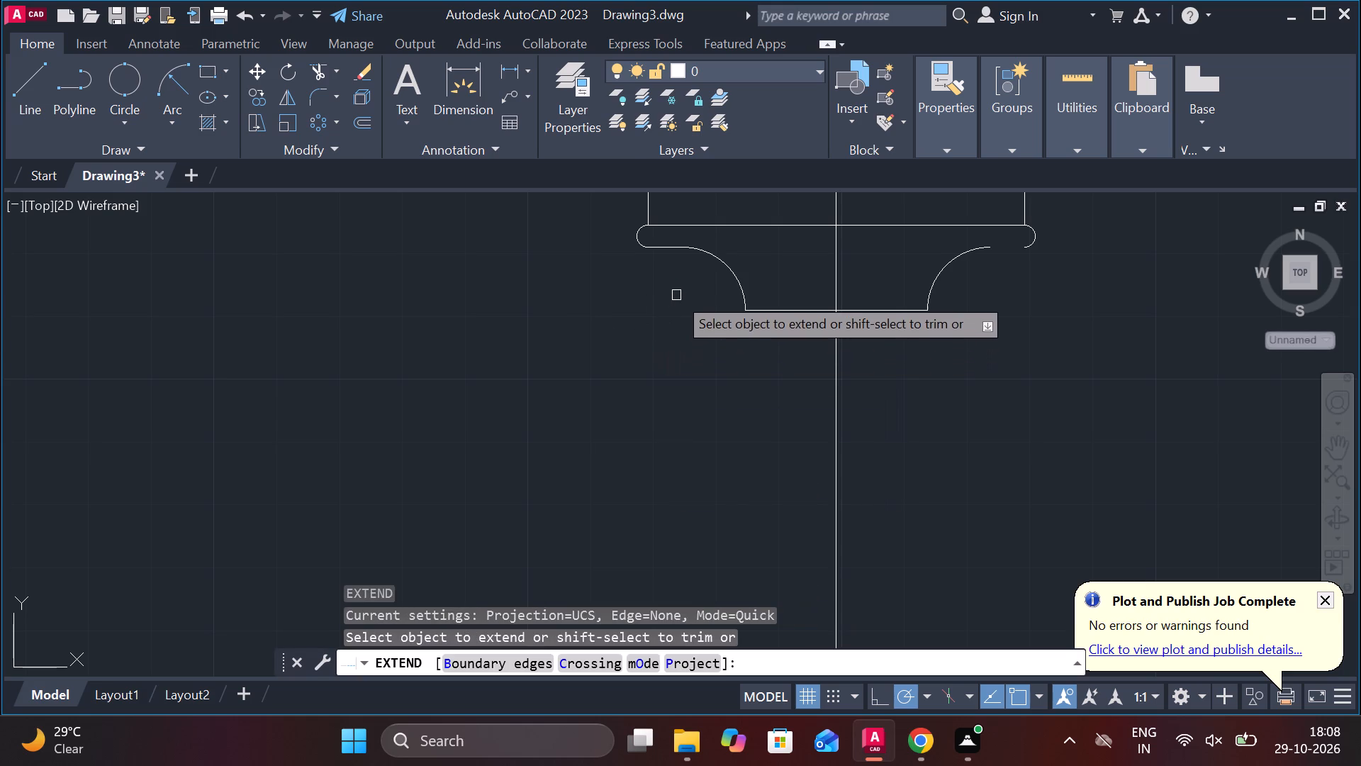
pyautogui.click(671, 252)
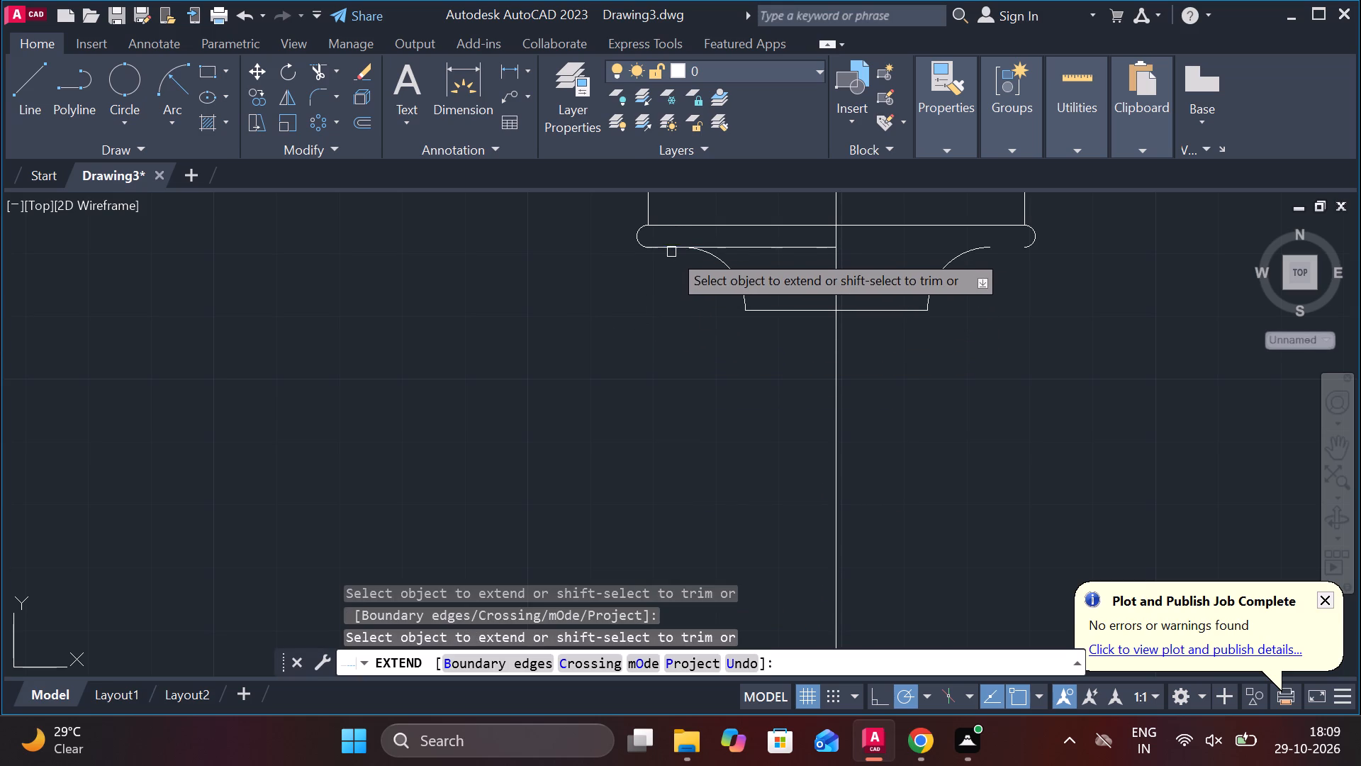
pyautogui.click(788, 241)
pyautogui.click(790, 249)
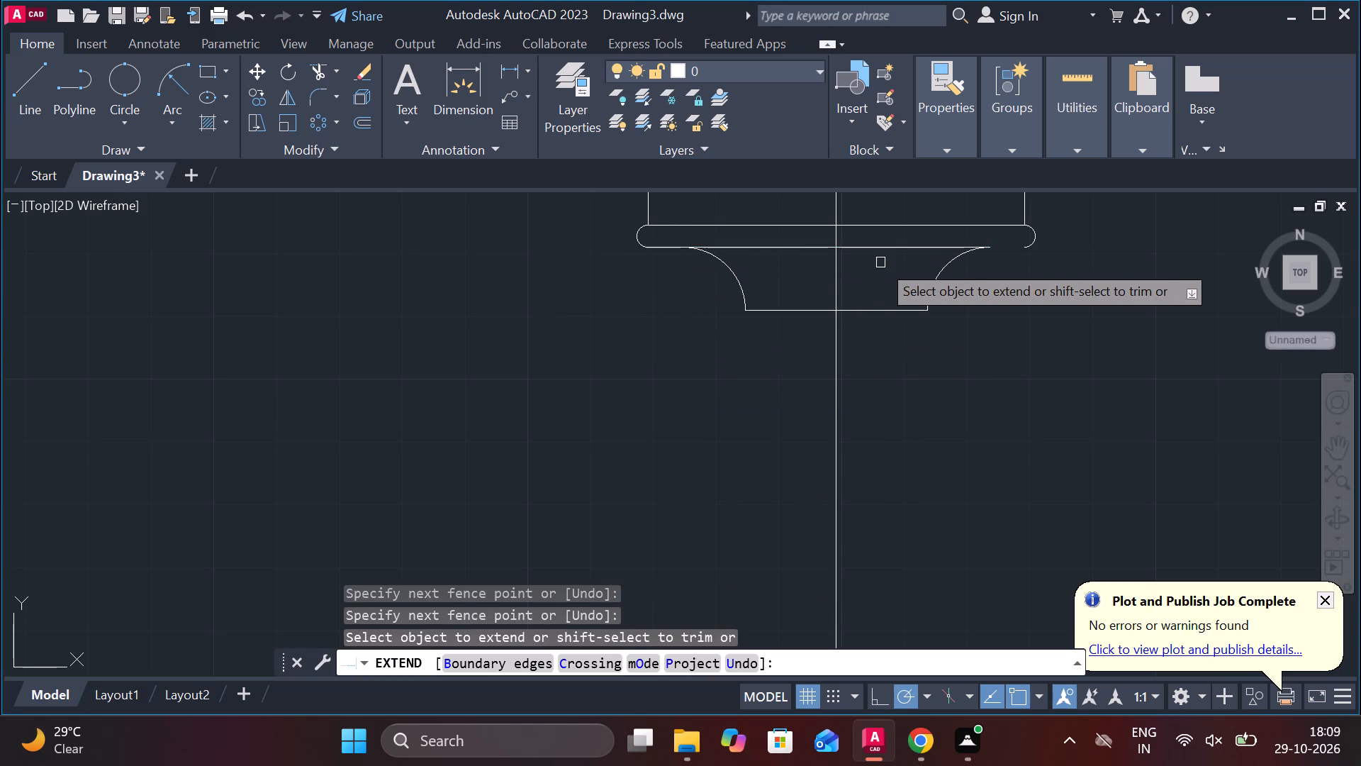
pyautogui.click(892, 243)
# Draw a circle of radius 3.5 centred where the centreline meets the flange strip's top edge.
pyautogui.scroll(-2, 970, 304)
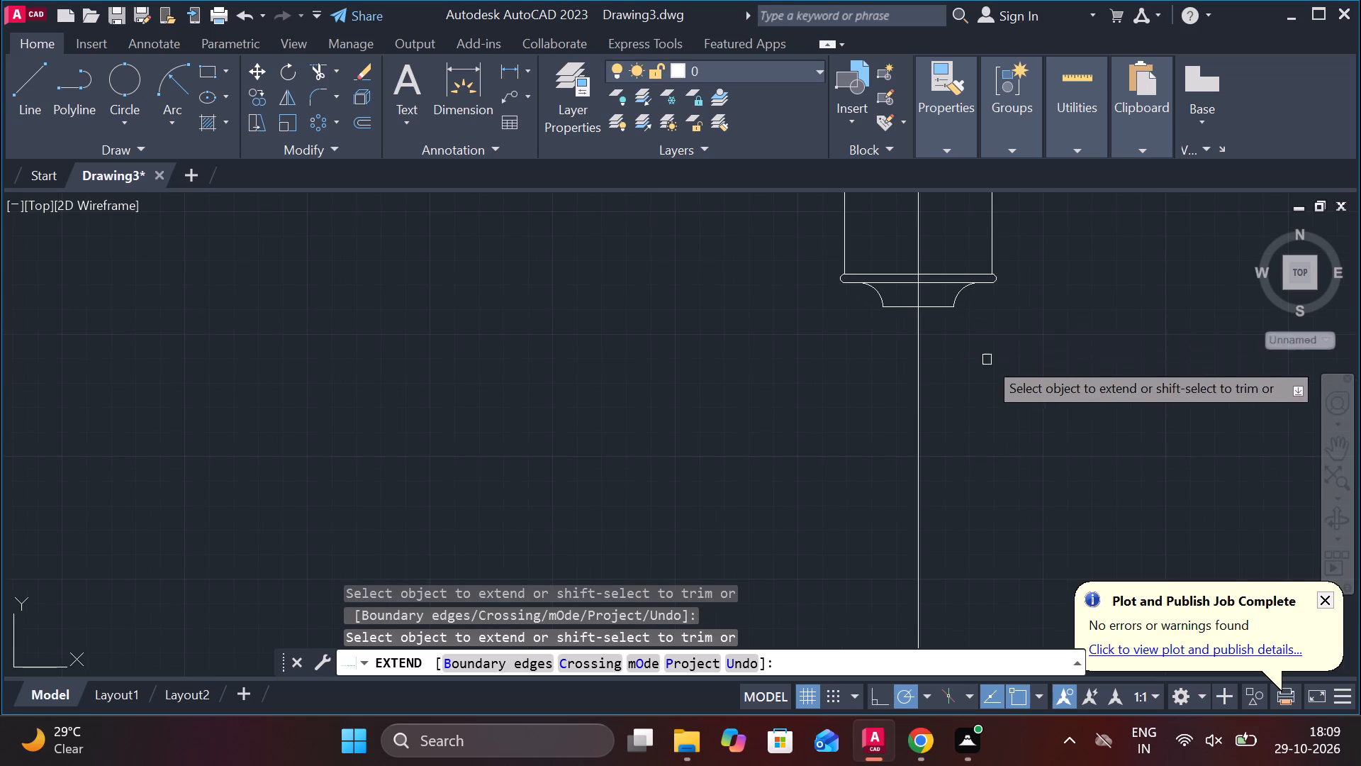
pyautogui.scroll(3, 1004, 296)
pyautogui.scroll(-1, 1004, 296)
pyautogui.scroll(1, 1015, 244)
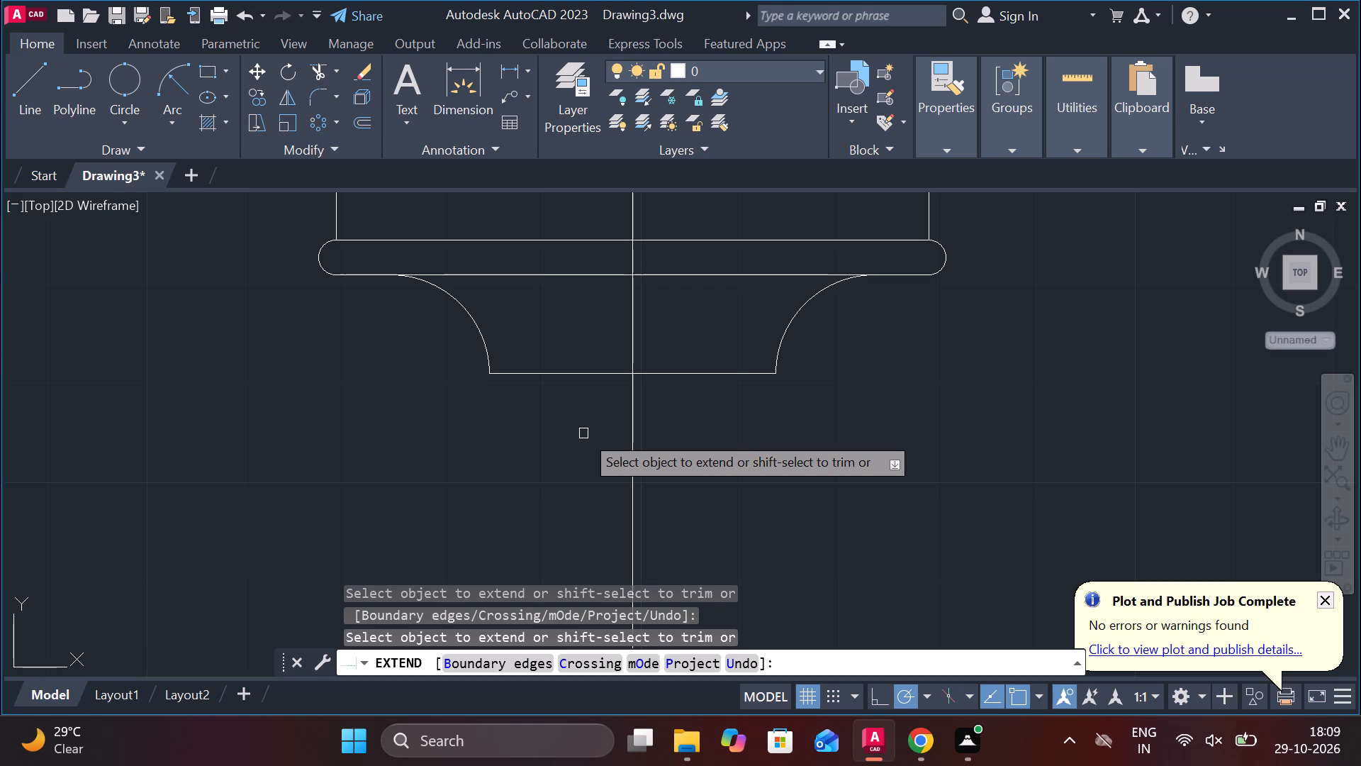
pyautogui.scroll(-3, 602, 339)
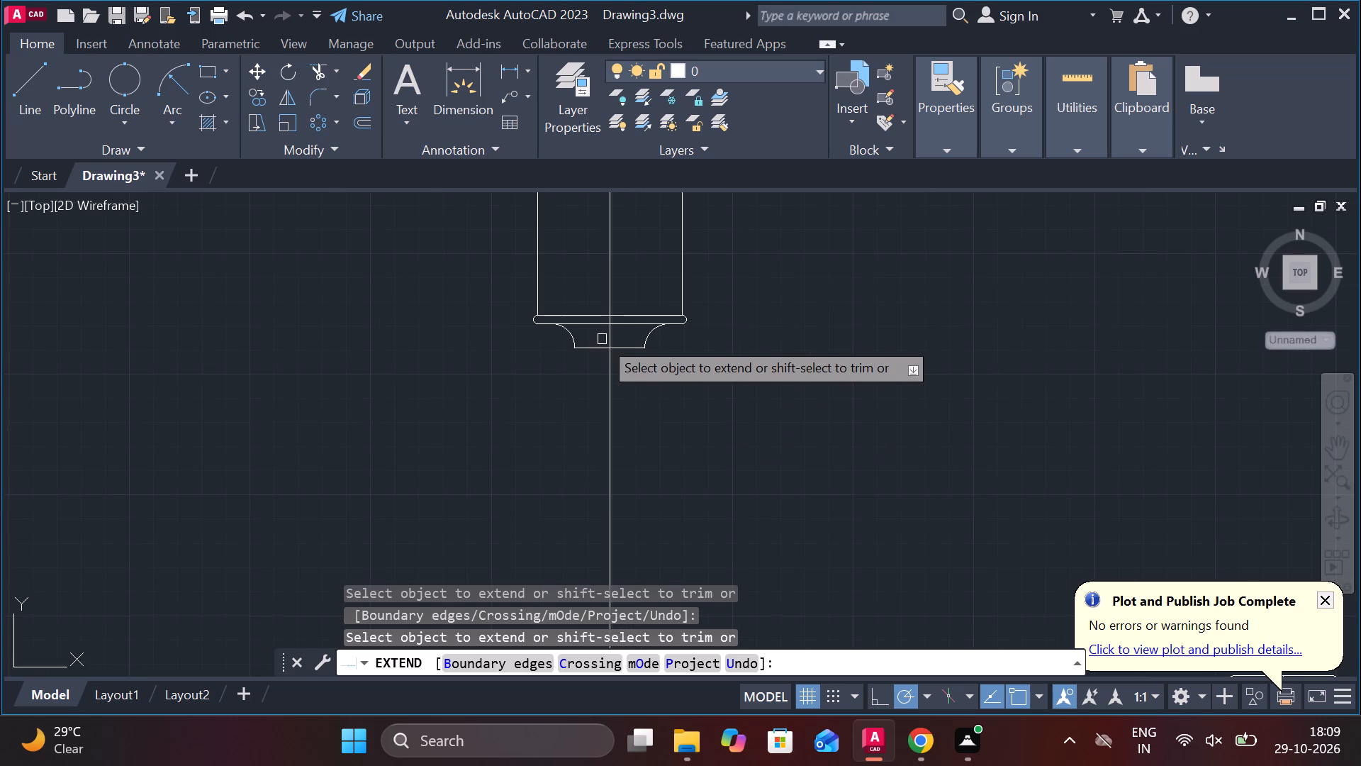
pyautogui.scroll(2, 648, 285)
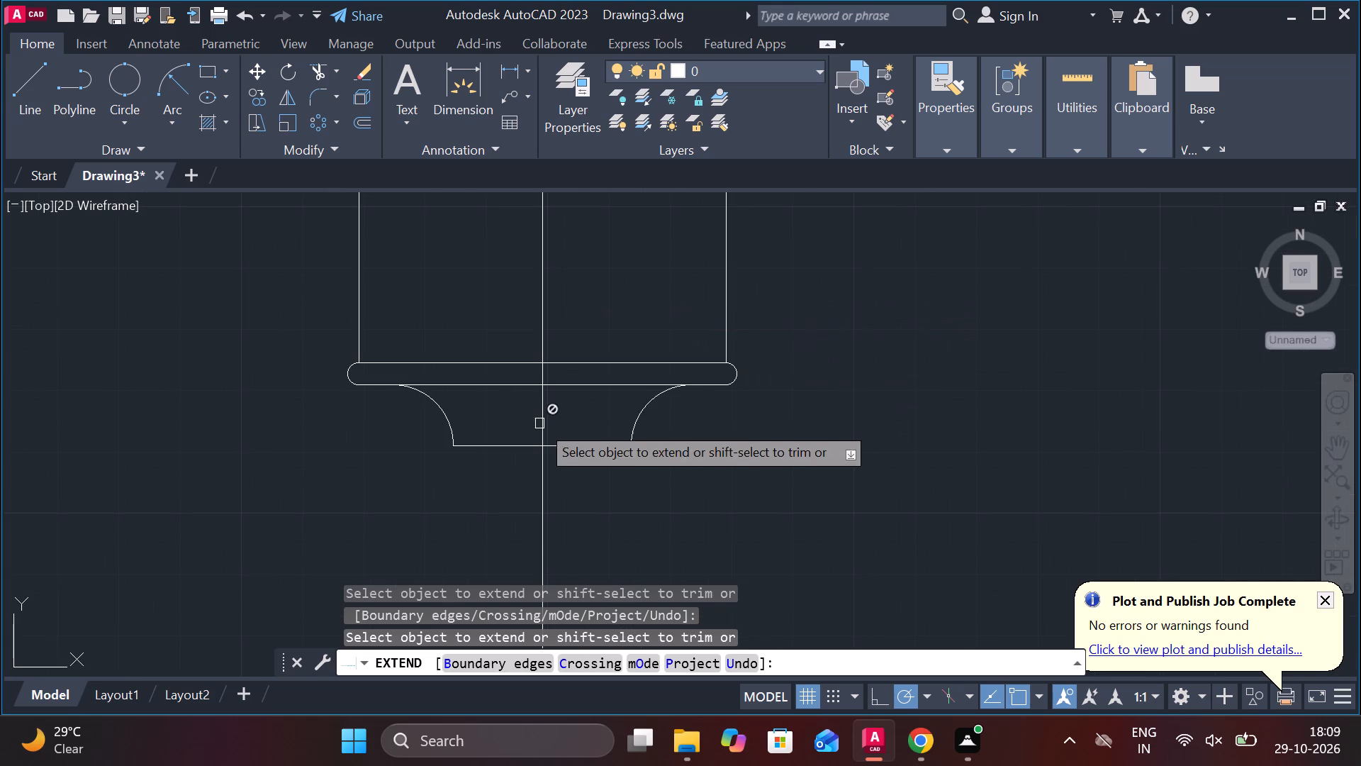
pyautogui.scroll(-1, 541, 450)
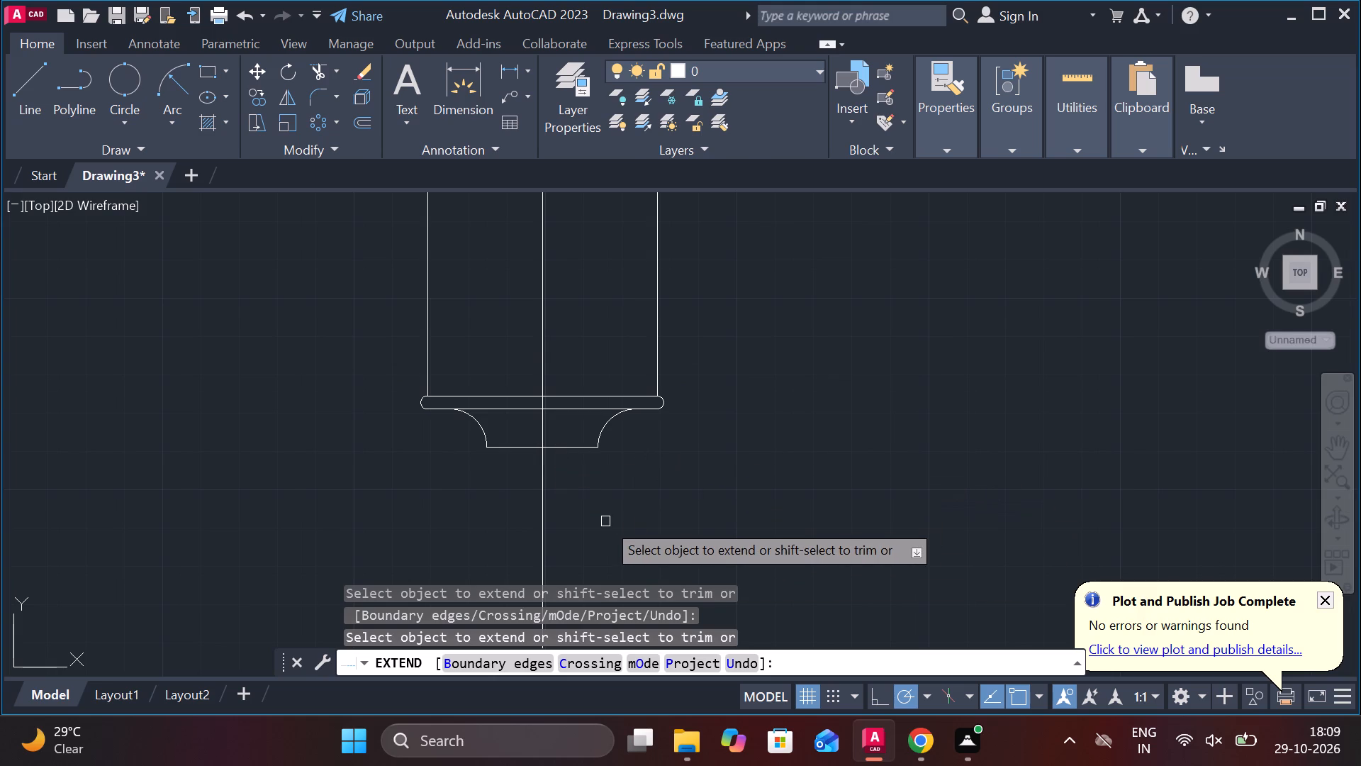
pyautogui.click(123, 123)
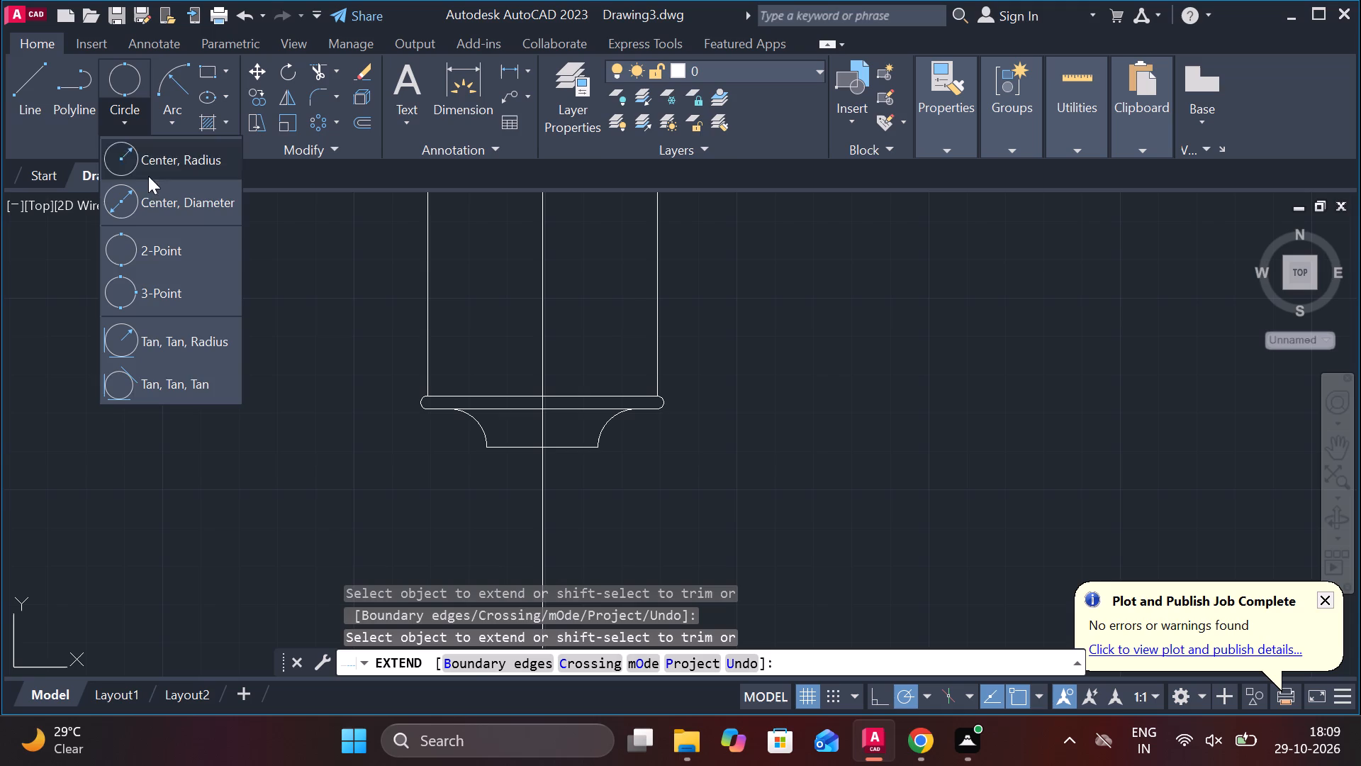
pyautogui.click(157, 155)
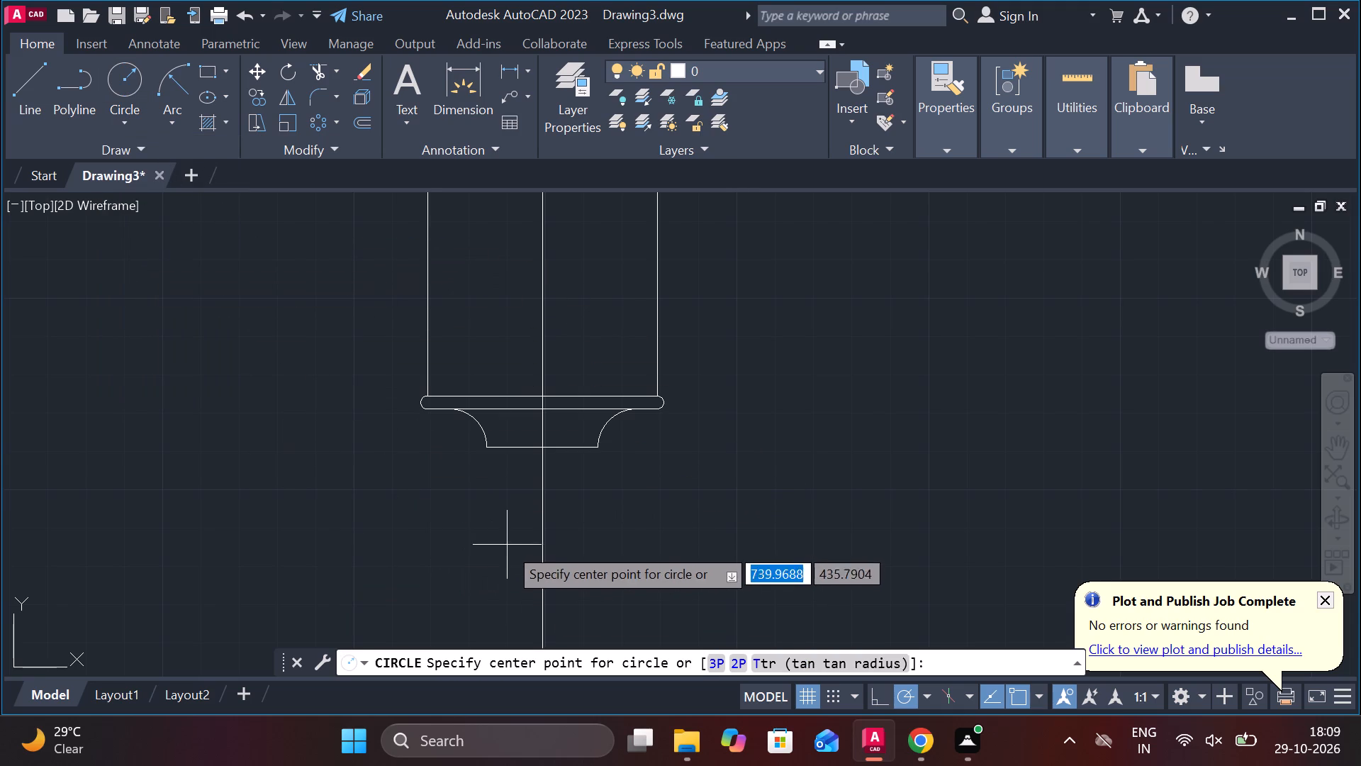
pyautogui.click(544, 392)
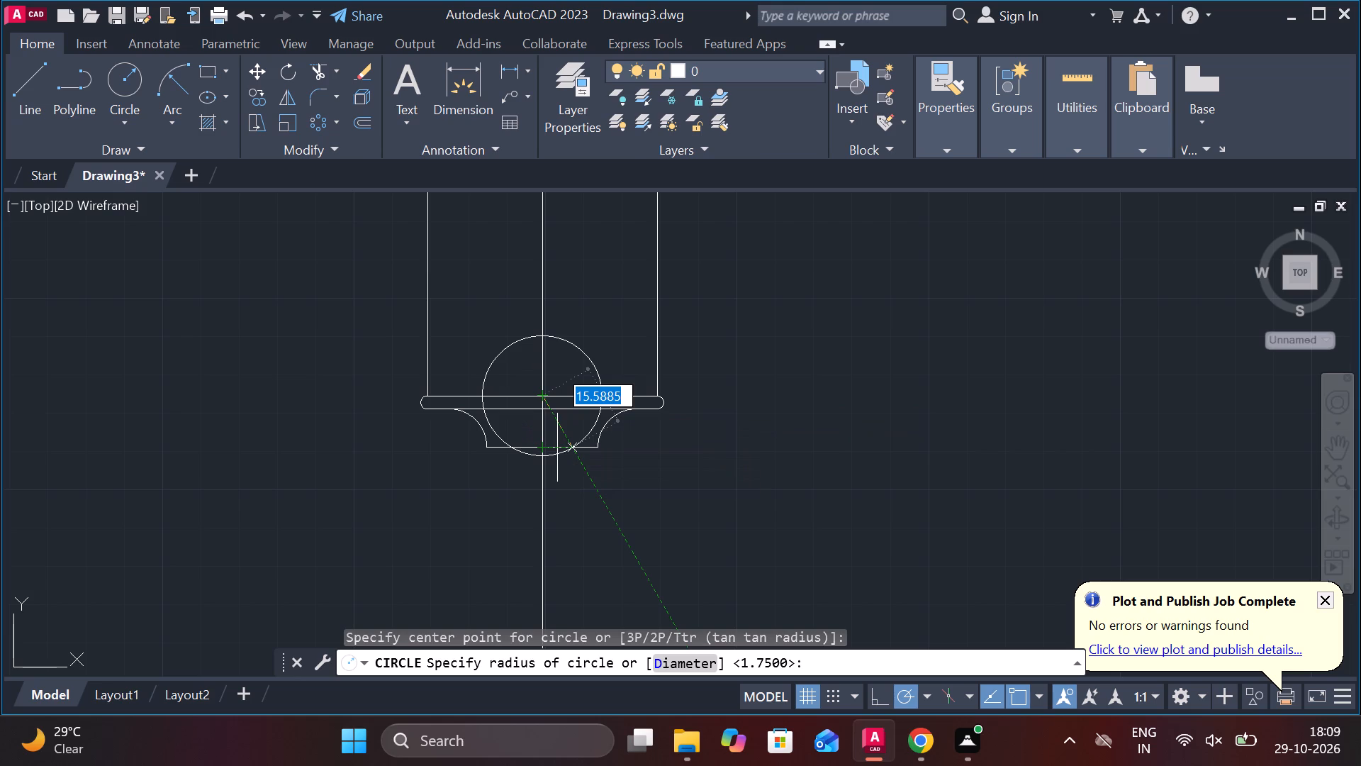
pyautogui.press('5')
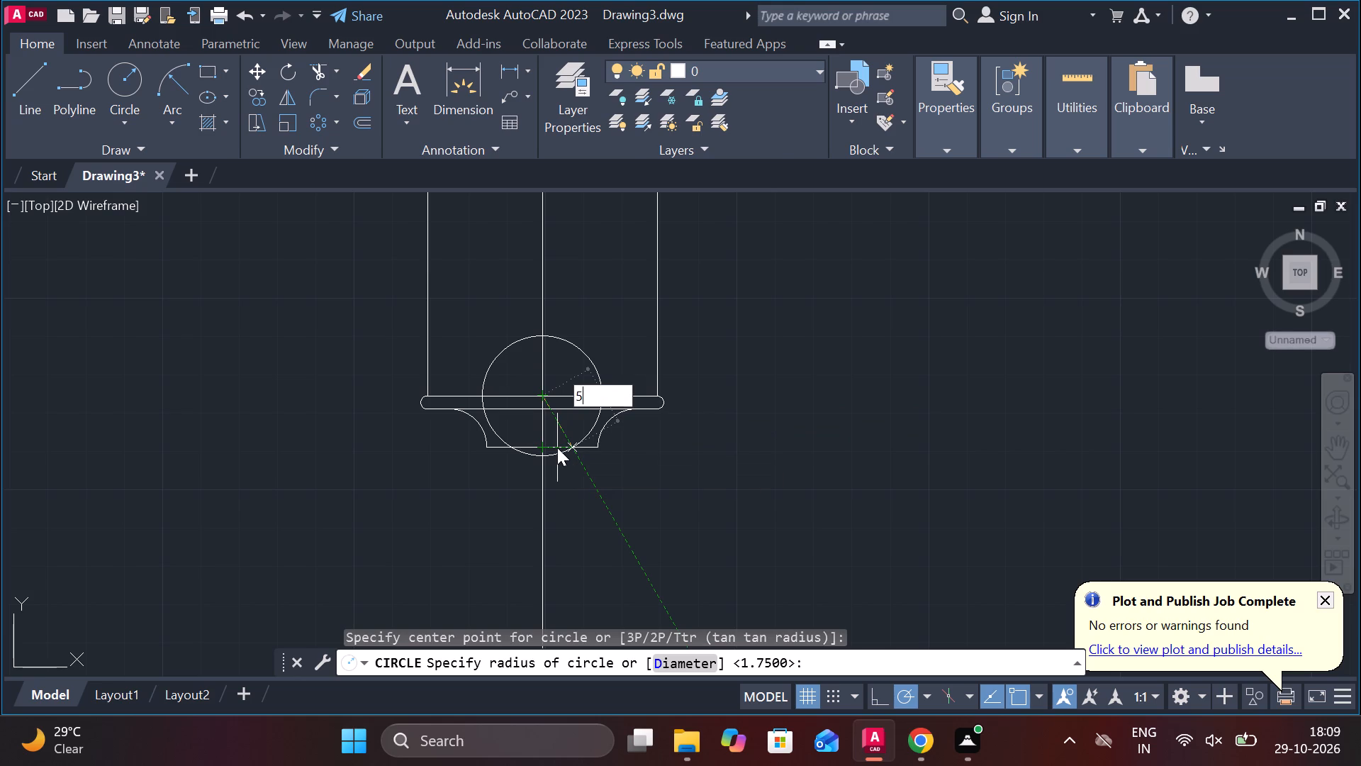
pyautogui.press('BackSpace')
pyautogui.write('3.')
pyautogui.press('5')
pyautogui.press('Return')
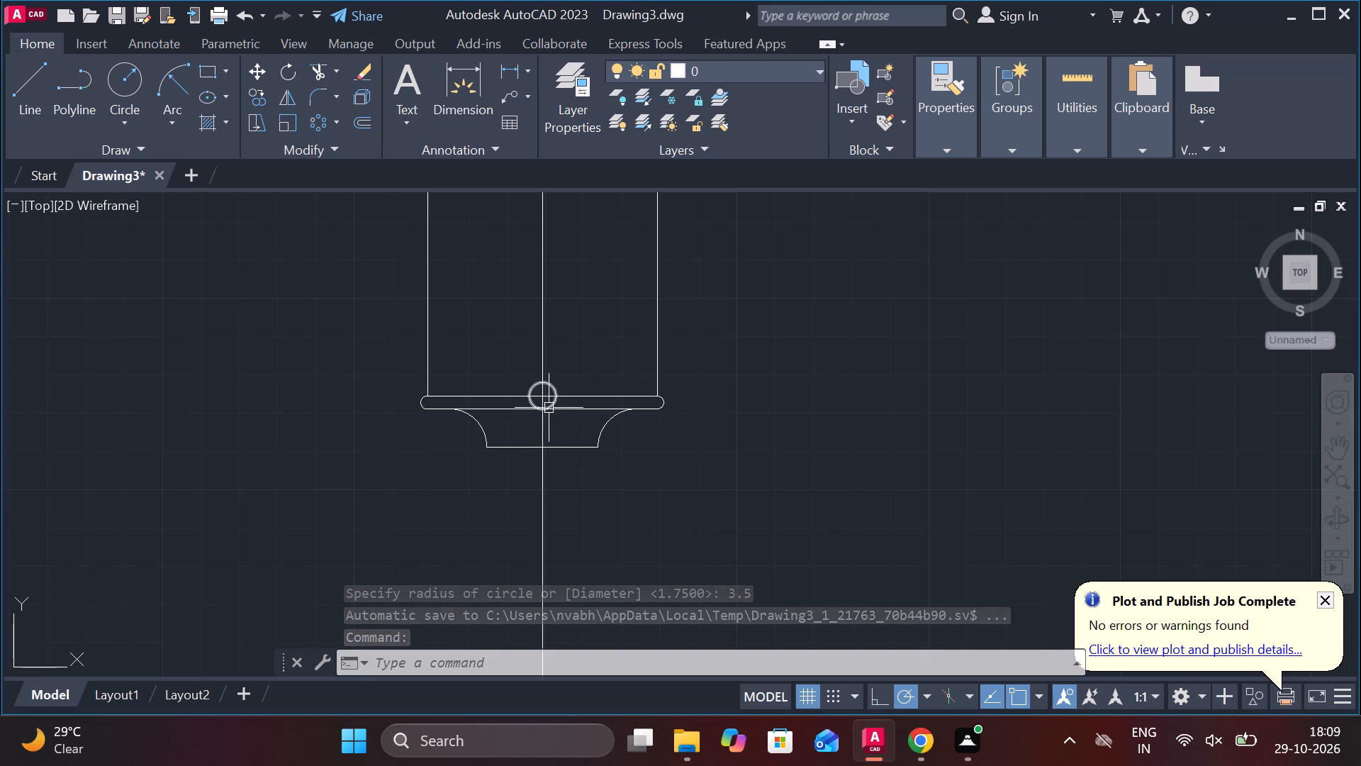
# Draw 13.5-unit vertical lines from the circle's west and east quadrants down to the neck's bottom edge.
pyautogui.scroll(2, 549, 408)
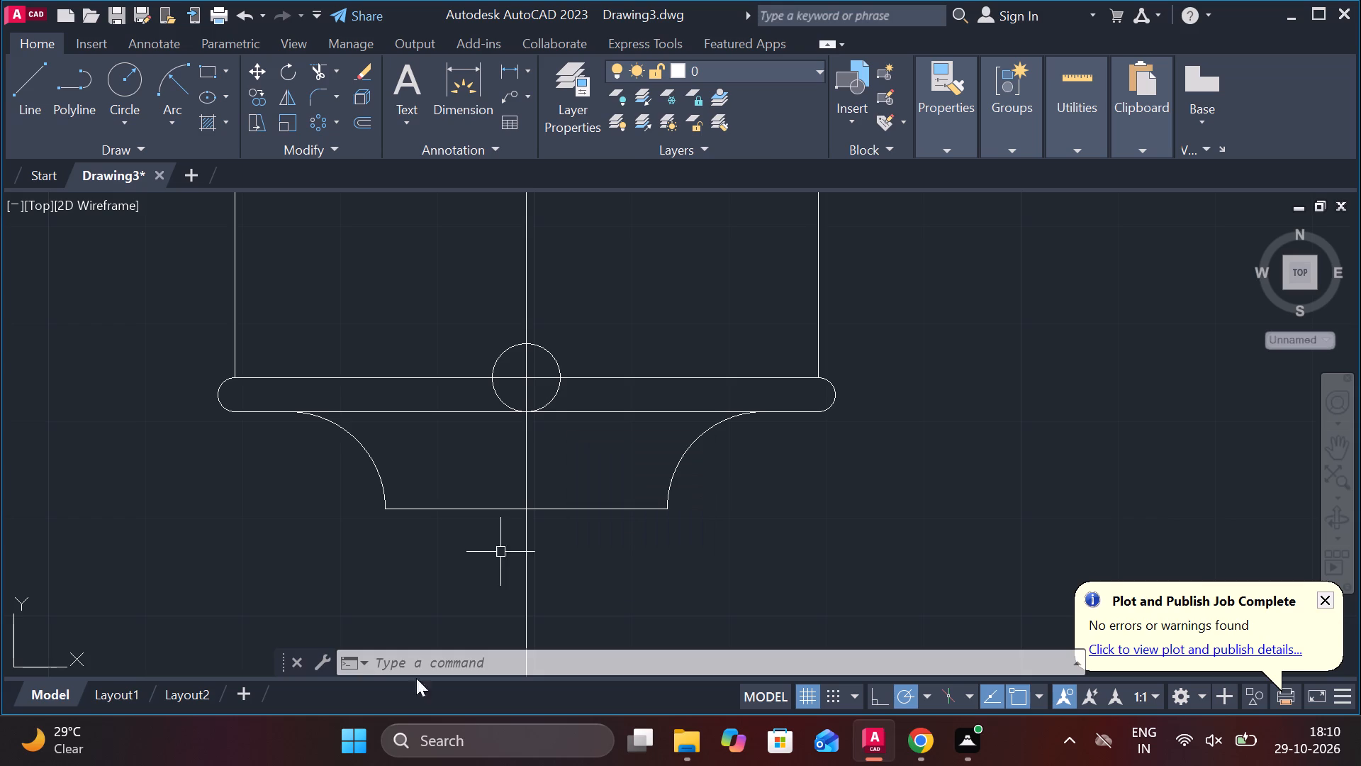
pyautogui.click(31, 86)
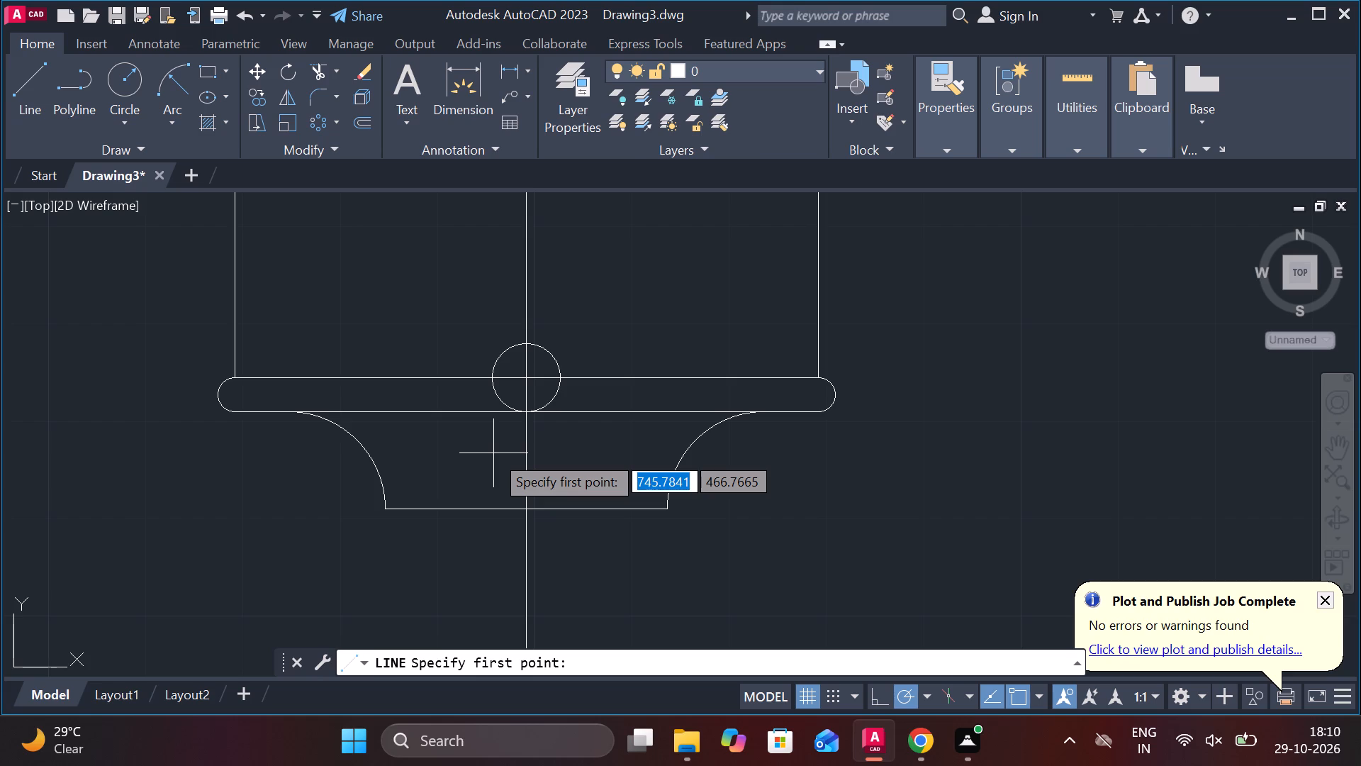
pyautogui.click(494, 377)
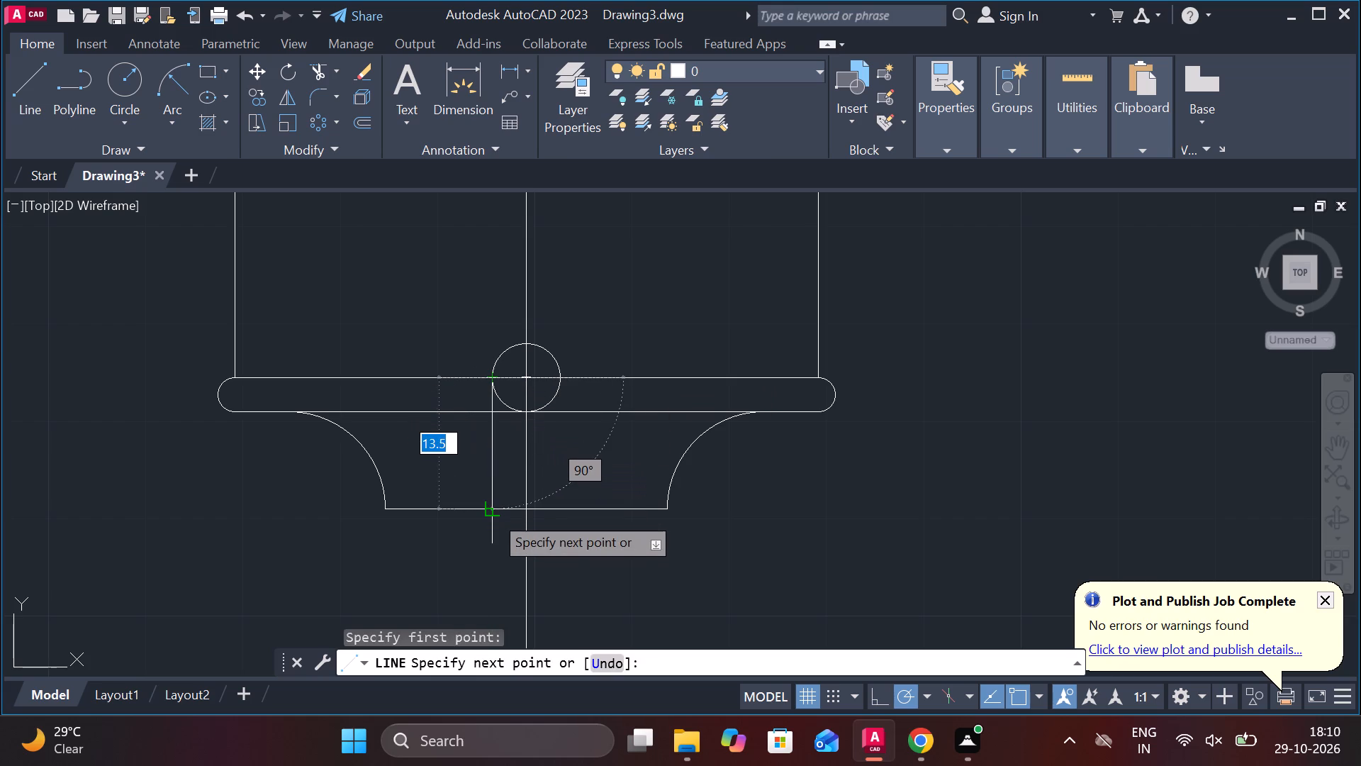
pyautogui.click(493, 514)
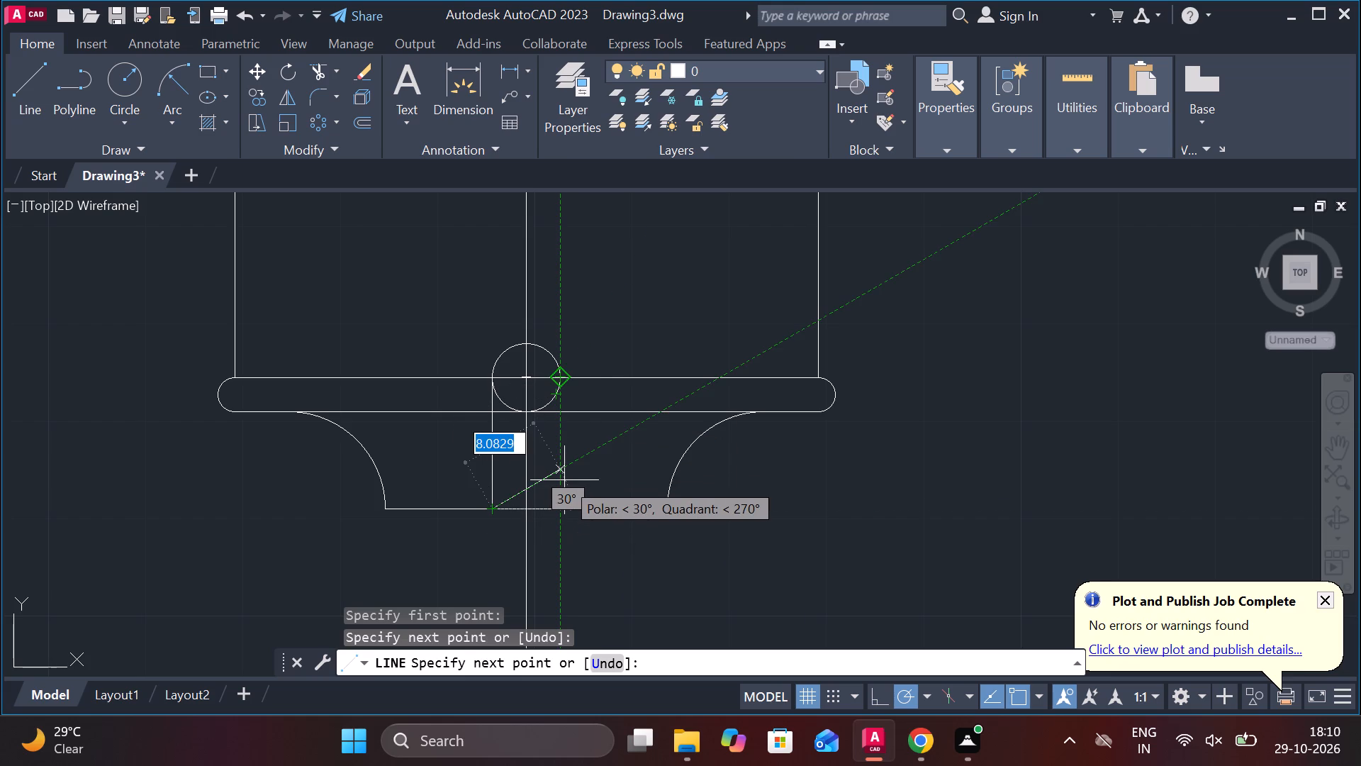
pyautogui.press('Escape')
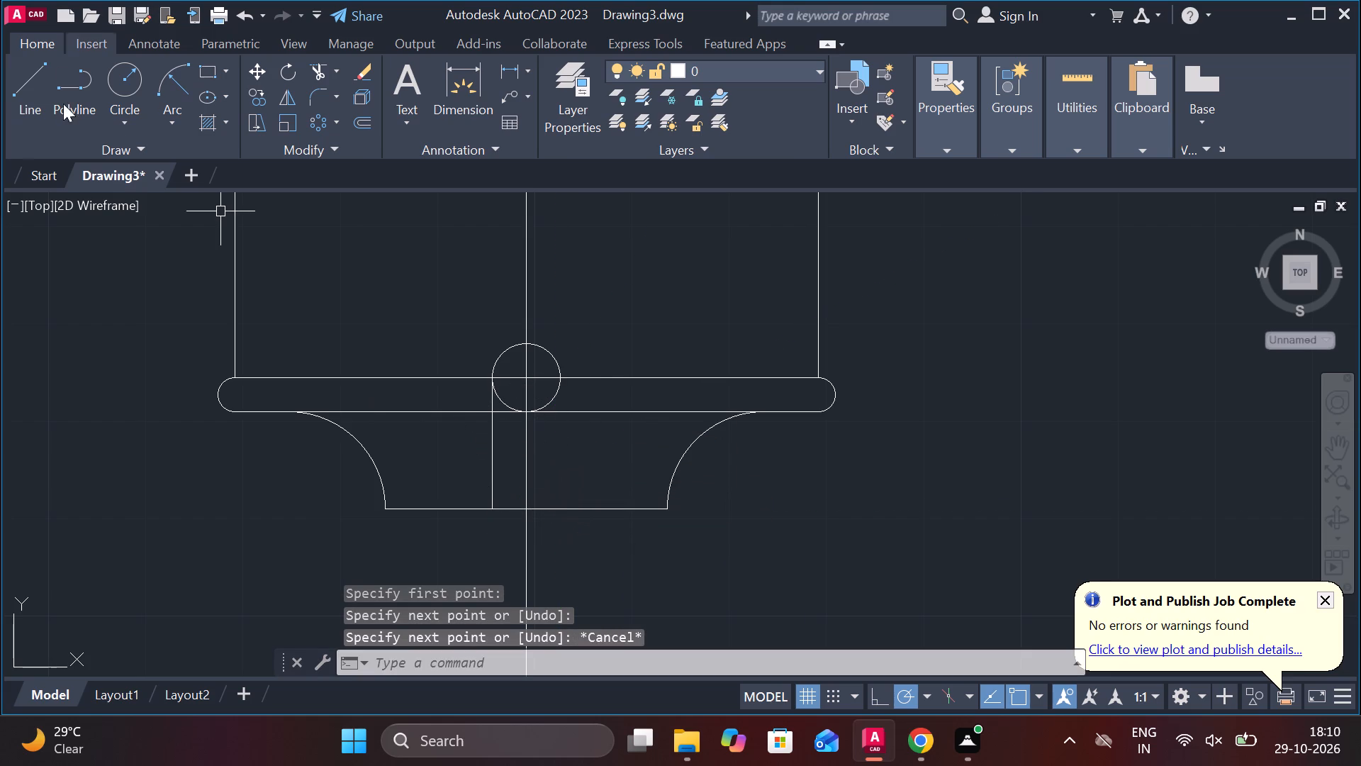
pyautogui.click(35, 88)
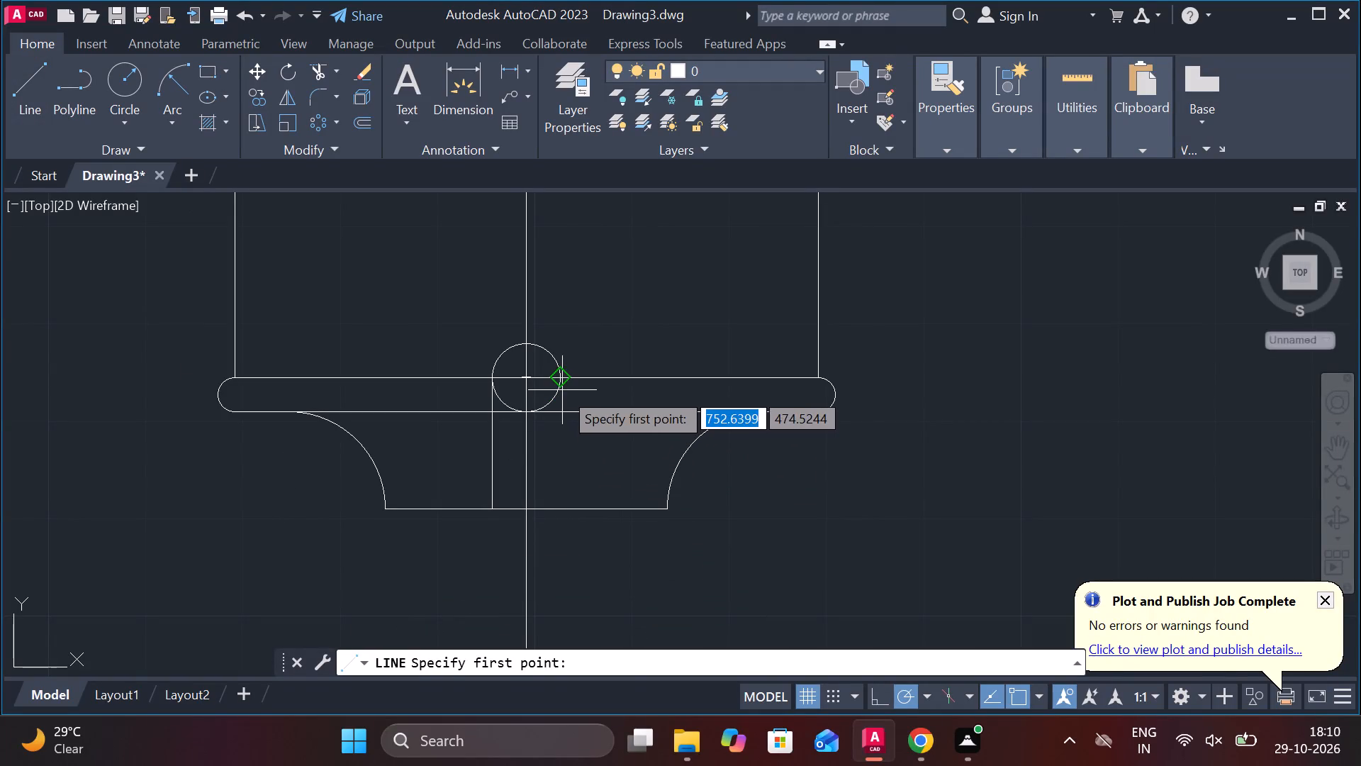
pyautogui.click(562, 382)
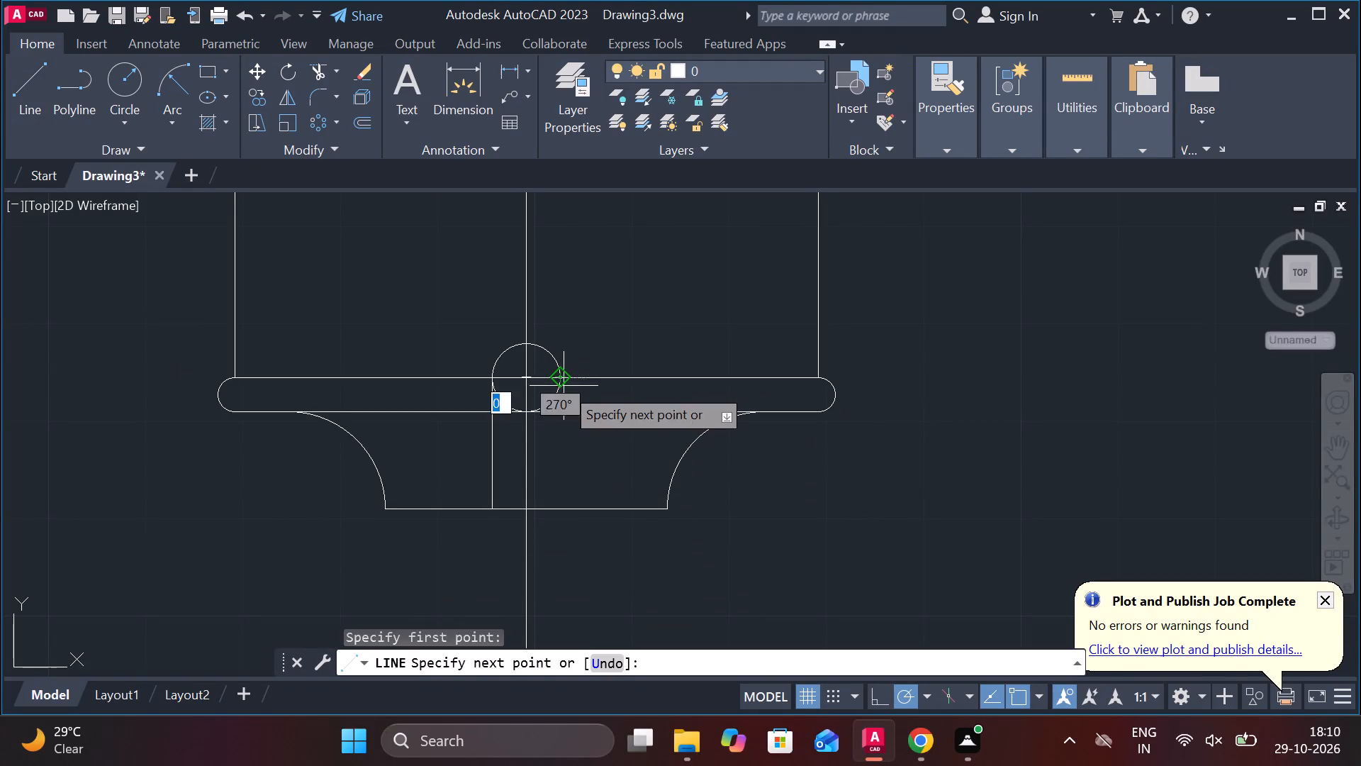
pyautogui.click(554, 514)
pyautogui.press('Escape')
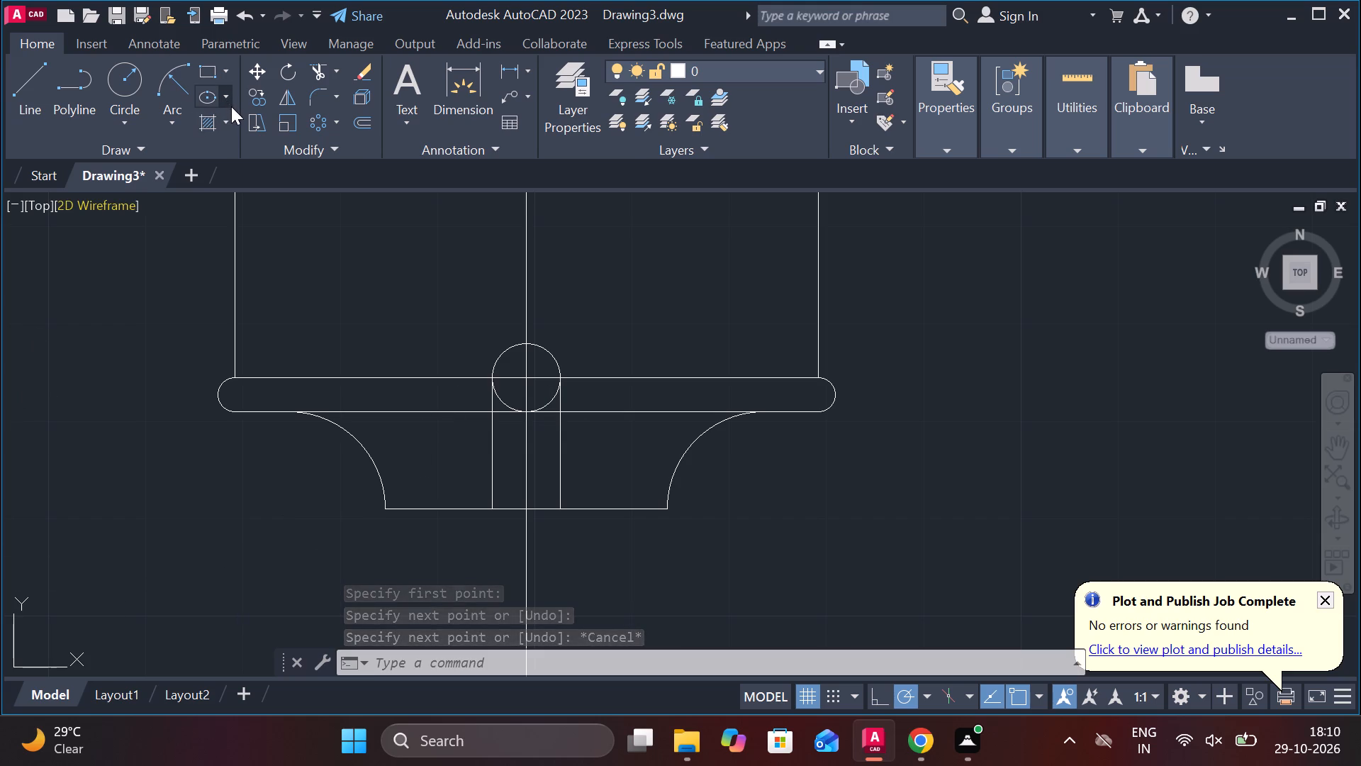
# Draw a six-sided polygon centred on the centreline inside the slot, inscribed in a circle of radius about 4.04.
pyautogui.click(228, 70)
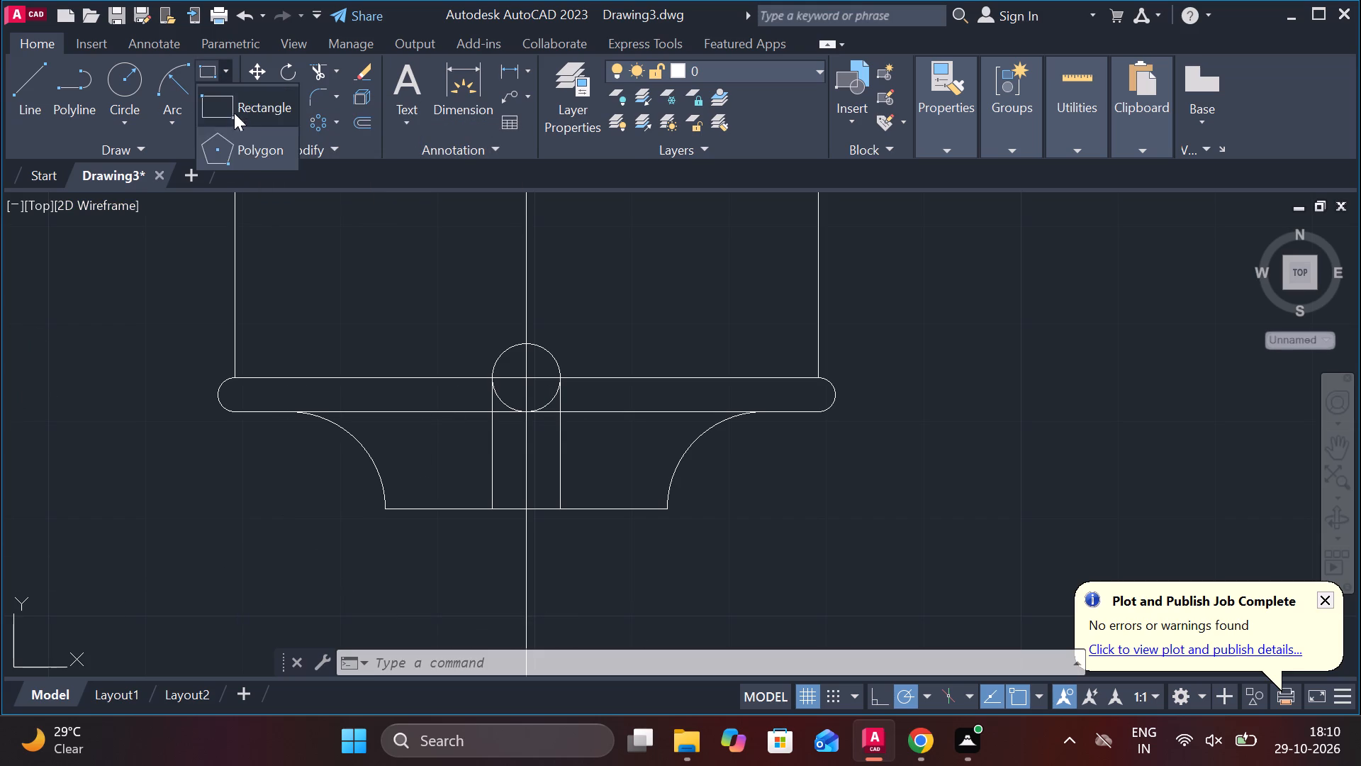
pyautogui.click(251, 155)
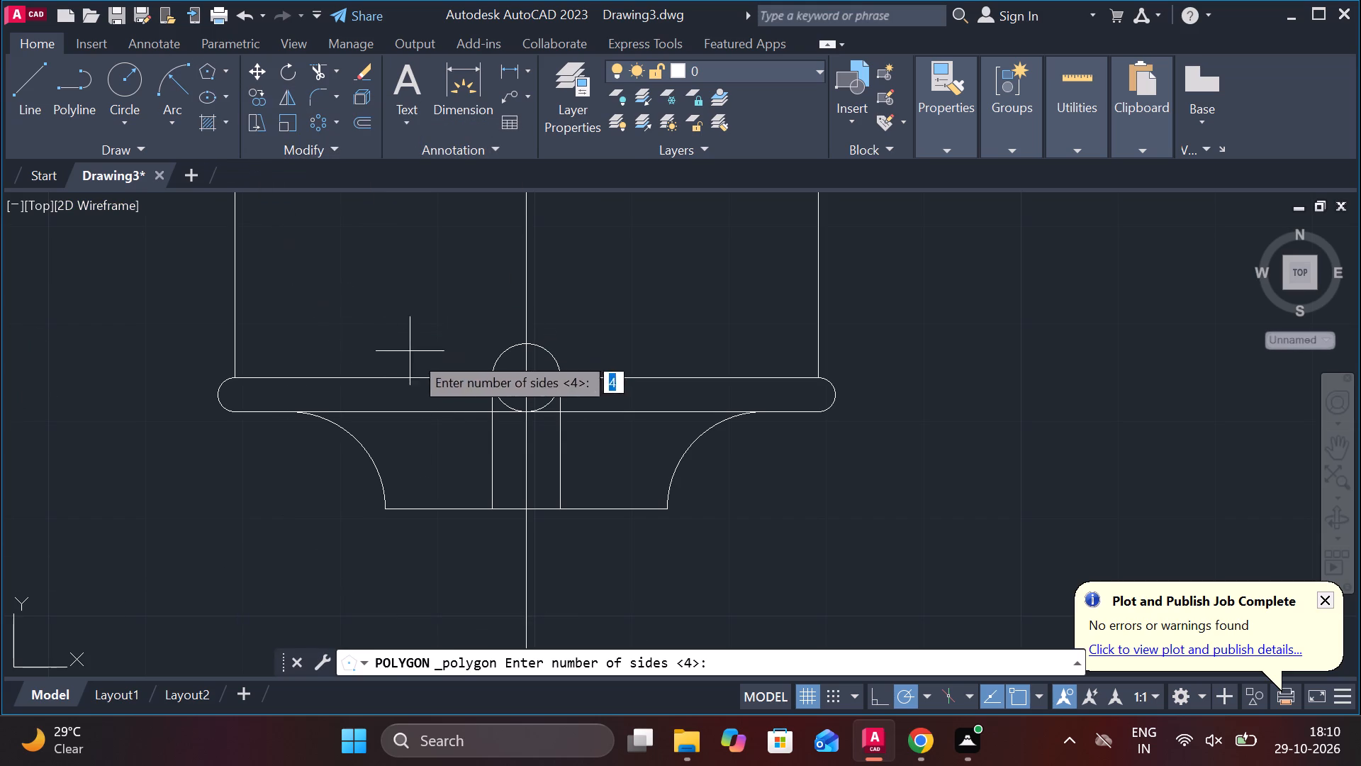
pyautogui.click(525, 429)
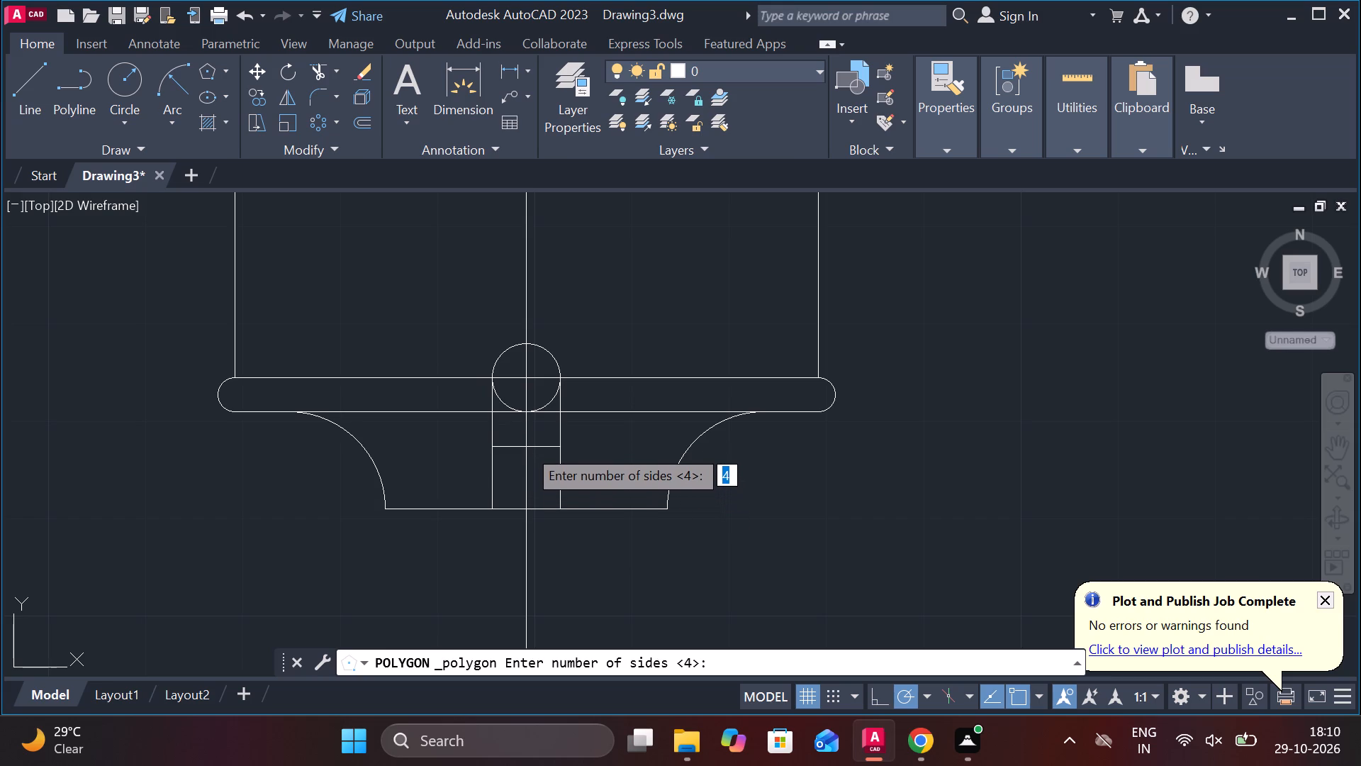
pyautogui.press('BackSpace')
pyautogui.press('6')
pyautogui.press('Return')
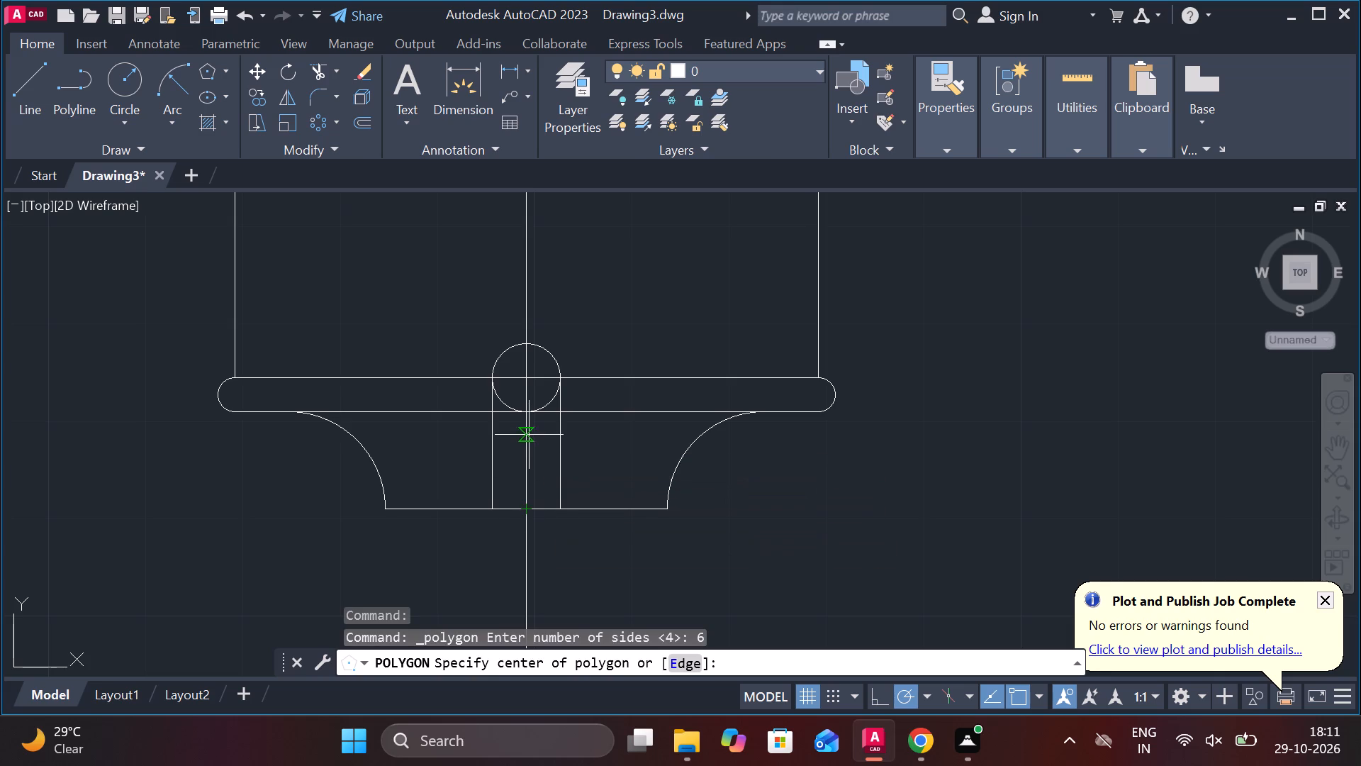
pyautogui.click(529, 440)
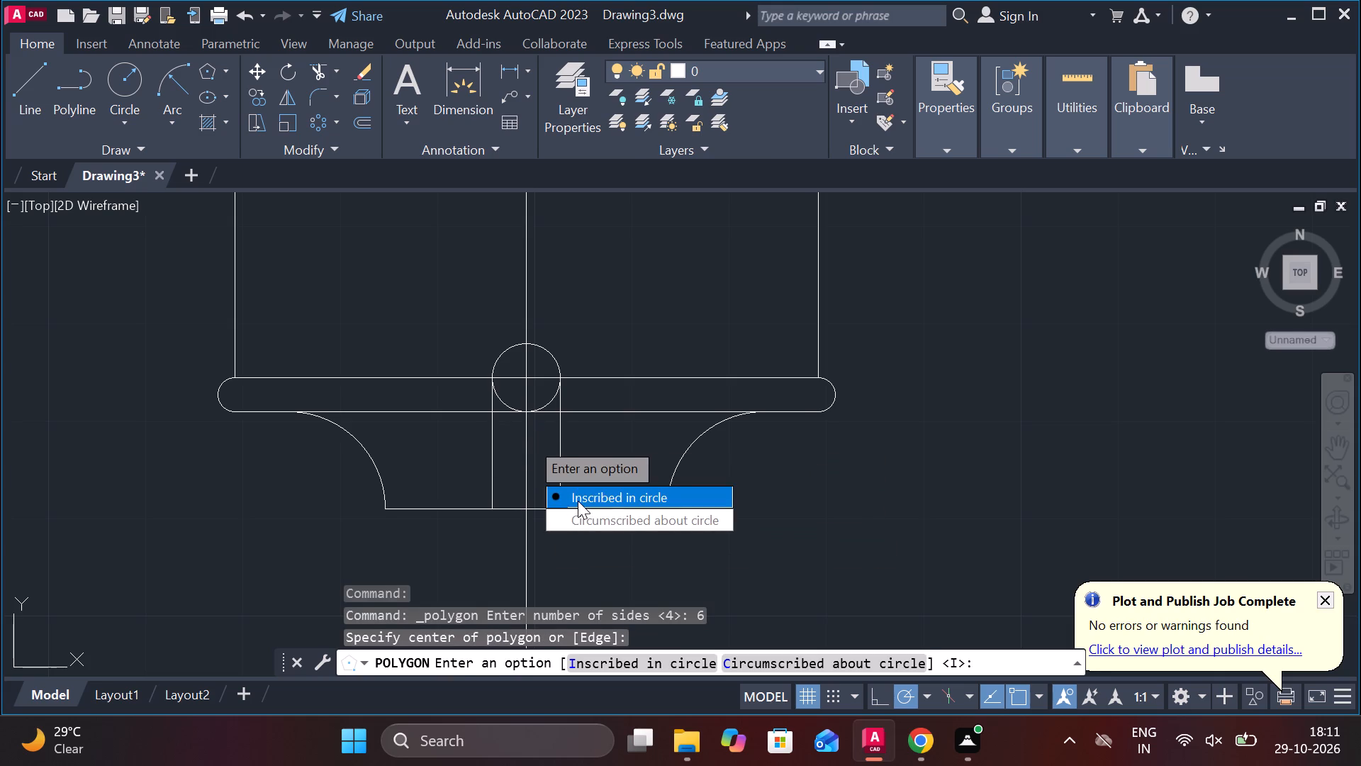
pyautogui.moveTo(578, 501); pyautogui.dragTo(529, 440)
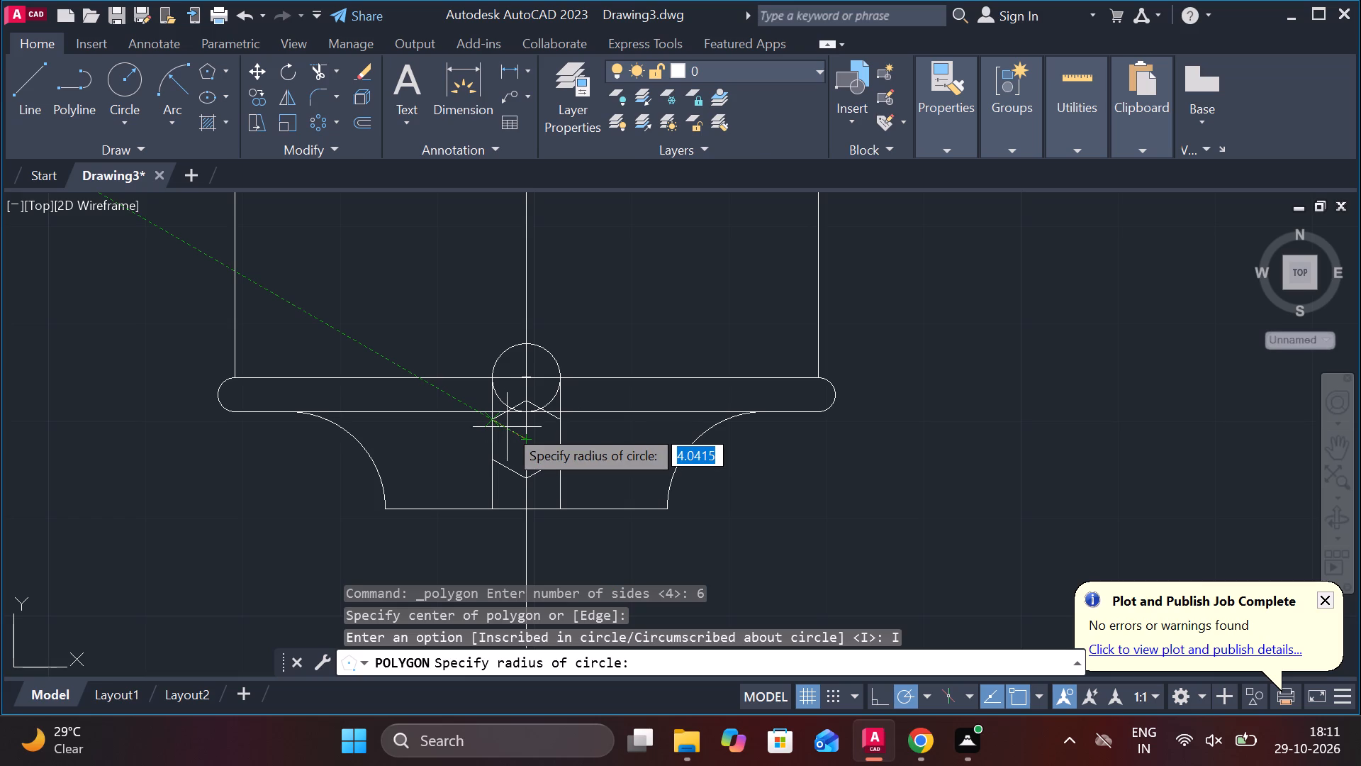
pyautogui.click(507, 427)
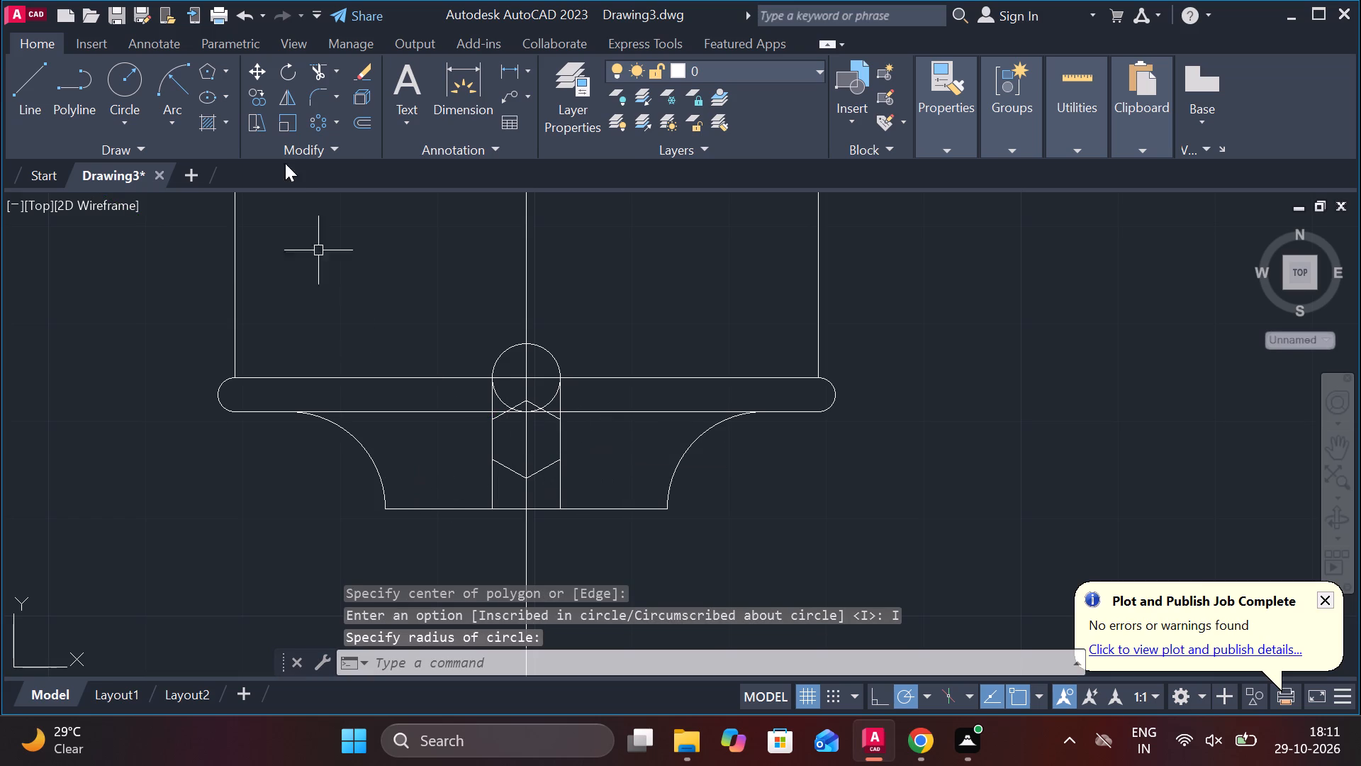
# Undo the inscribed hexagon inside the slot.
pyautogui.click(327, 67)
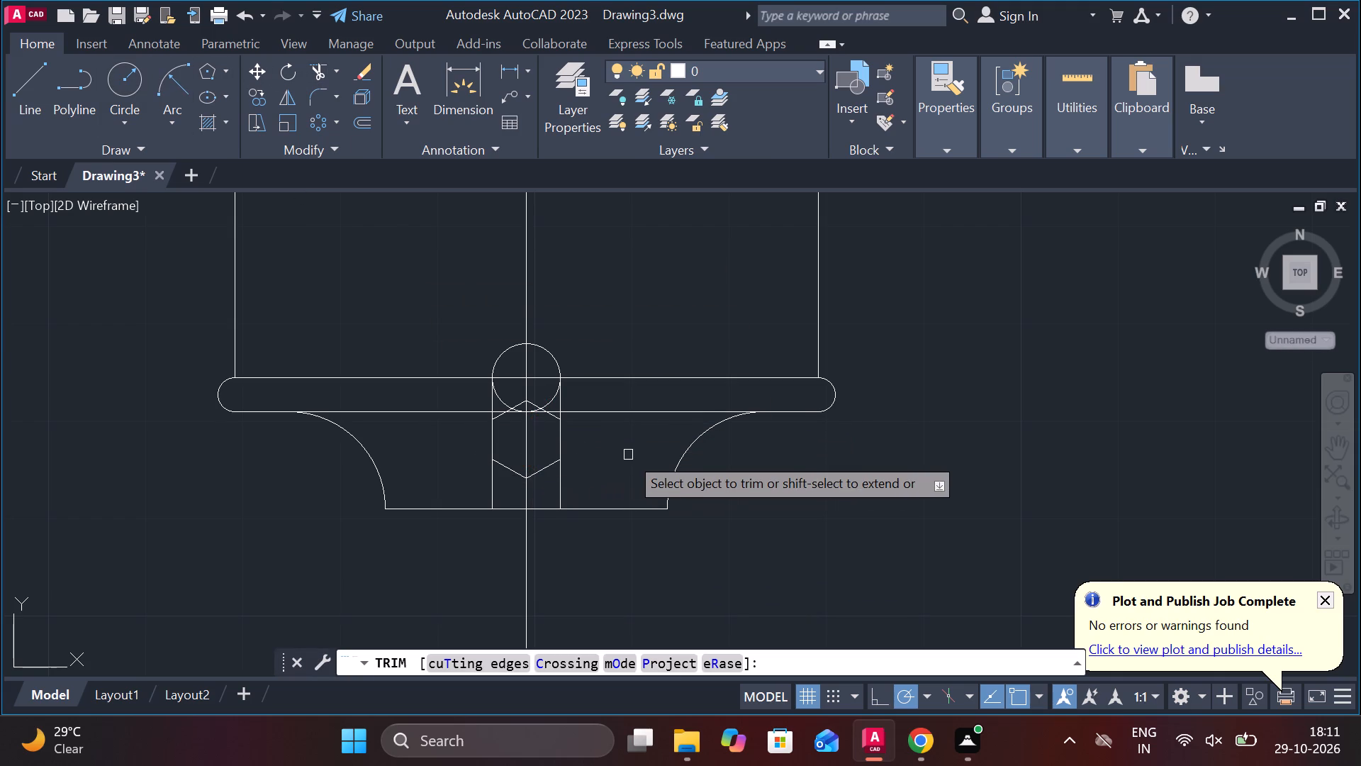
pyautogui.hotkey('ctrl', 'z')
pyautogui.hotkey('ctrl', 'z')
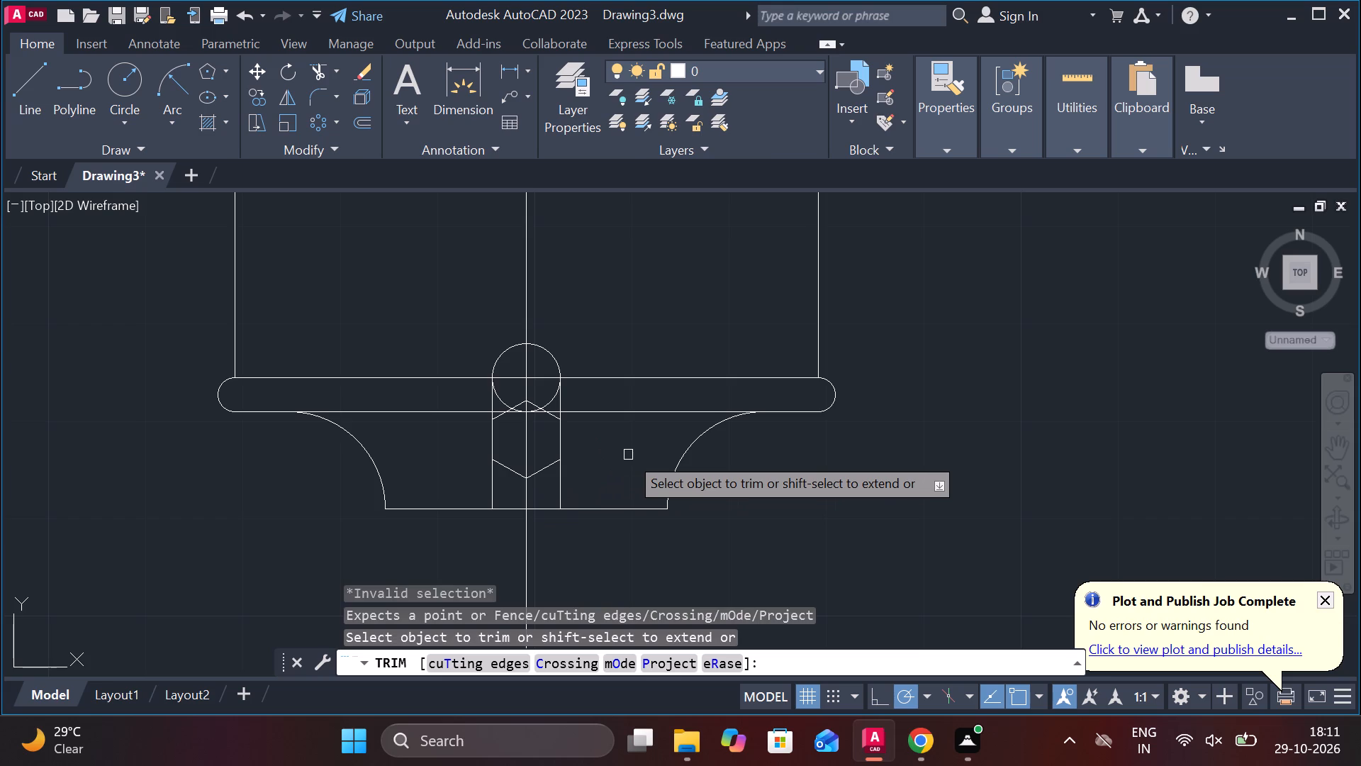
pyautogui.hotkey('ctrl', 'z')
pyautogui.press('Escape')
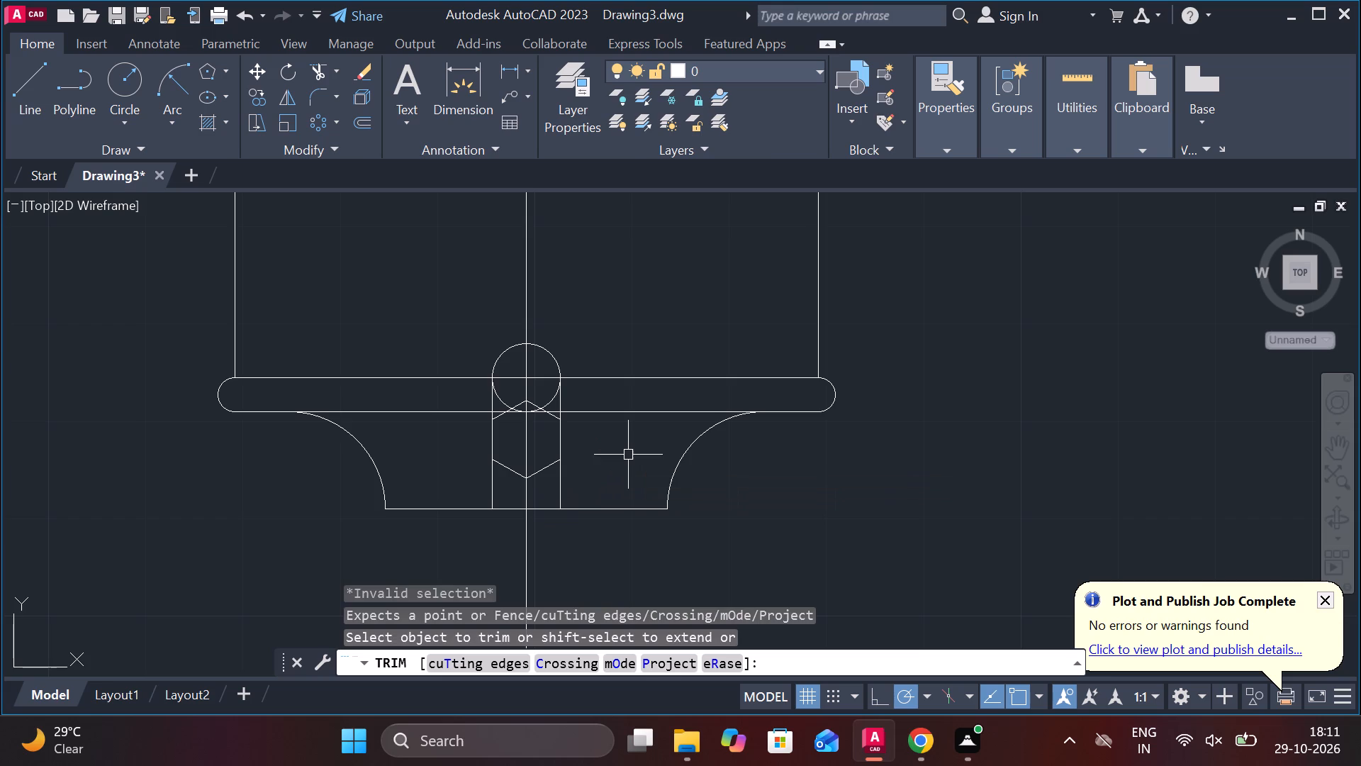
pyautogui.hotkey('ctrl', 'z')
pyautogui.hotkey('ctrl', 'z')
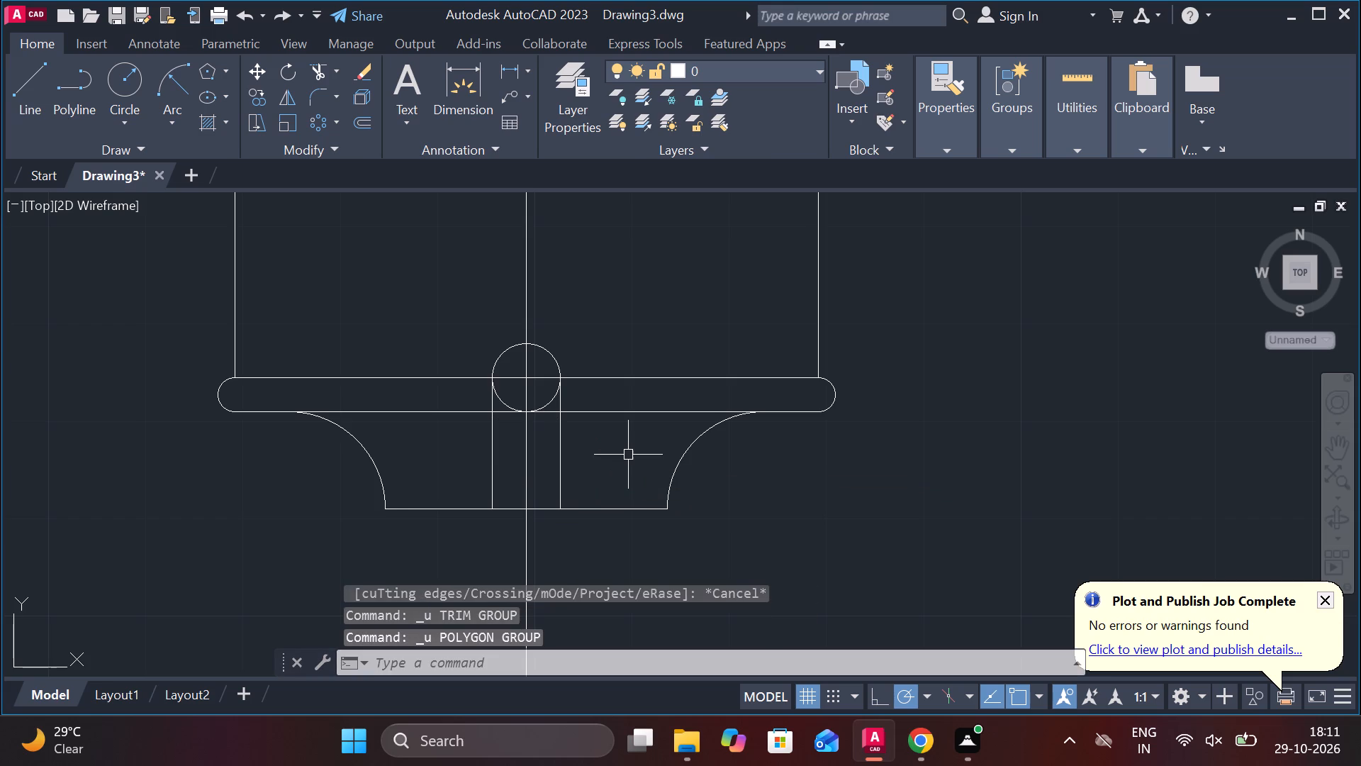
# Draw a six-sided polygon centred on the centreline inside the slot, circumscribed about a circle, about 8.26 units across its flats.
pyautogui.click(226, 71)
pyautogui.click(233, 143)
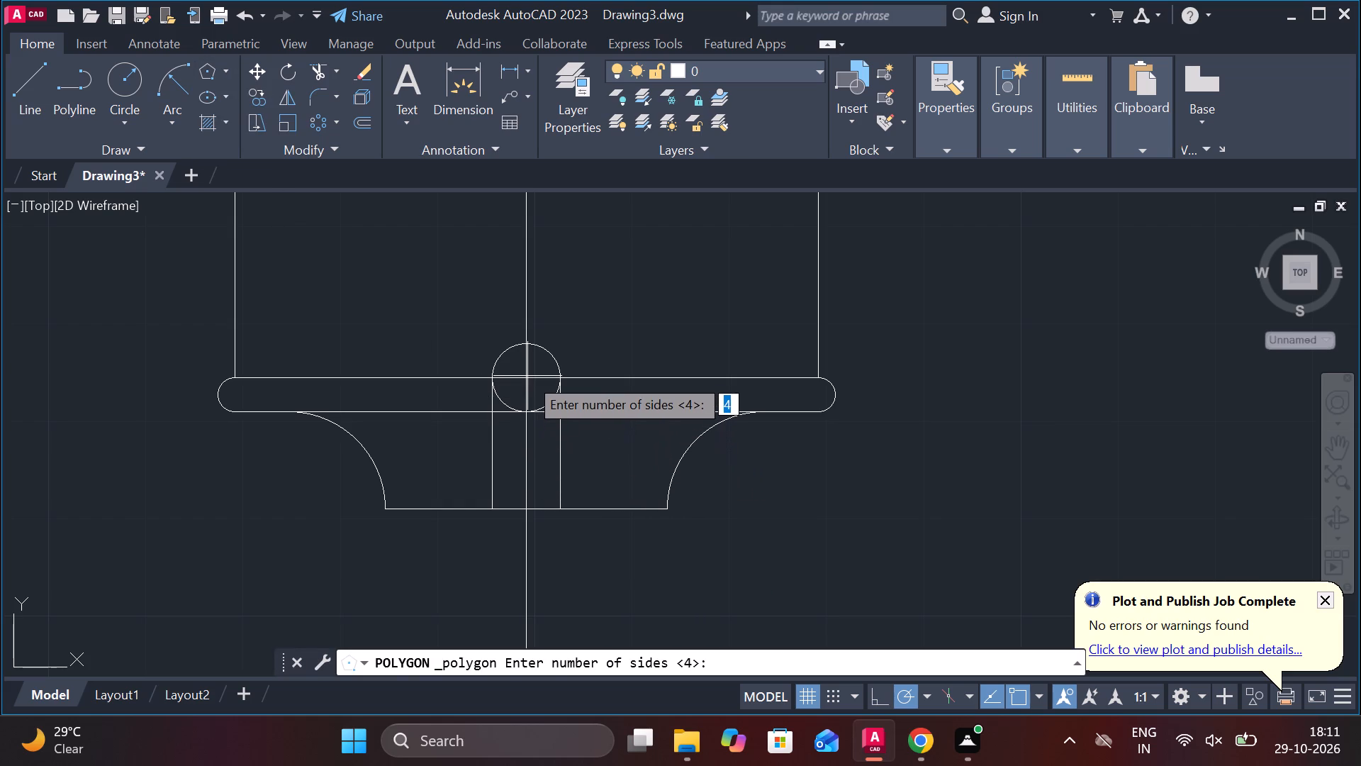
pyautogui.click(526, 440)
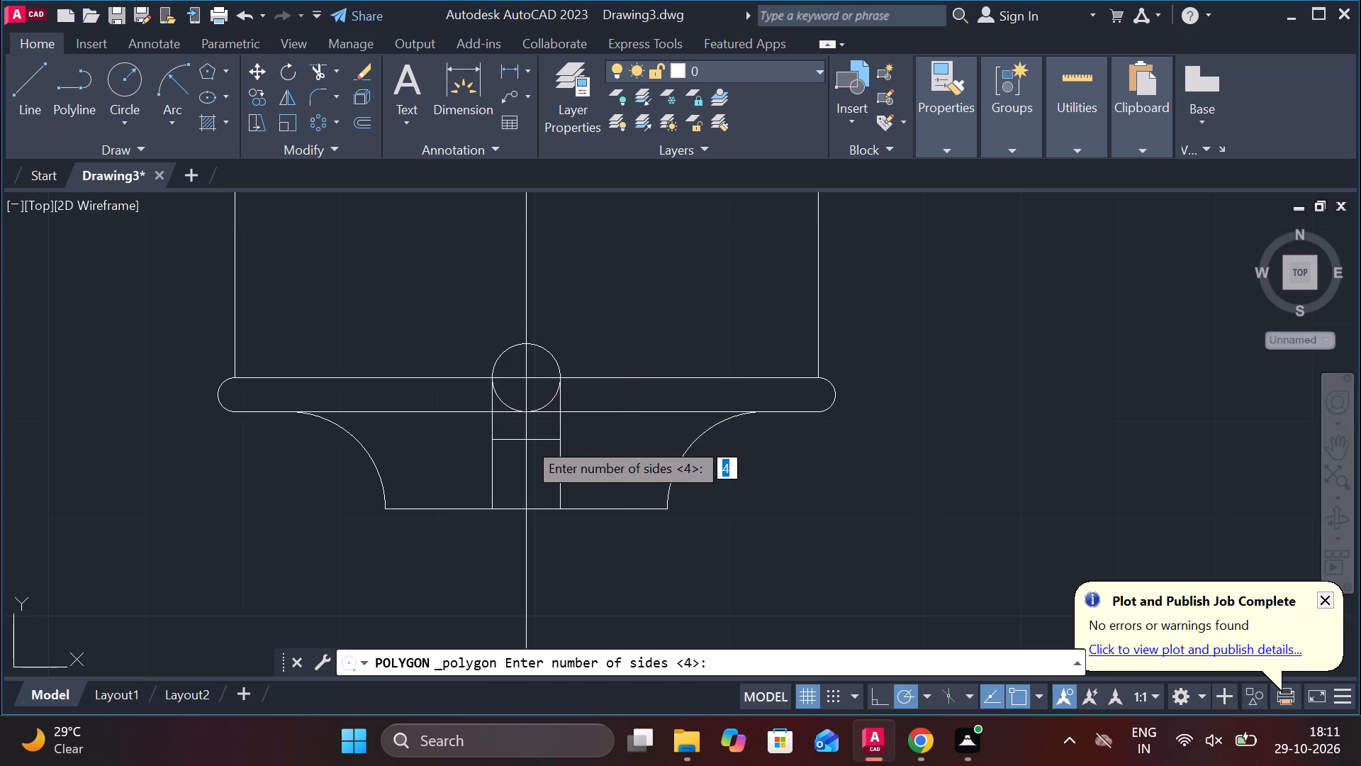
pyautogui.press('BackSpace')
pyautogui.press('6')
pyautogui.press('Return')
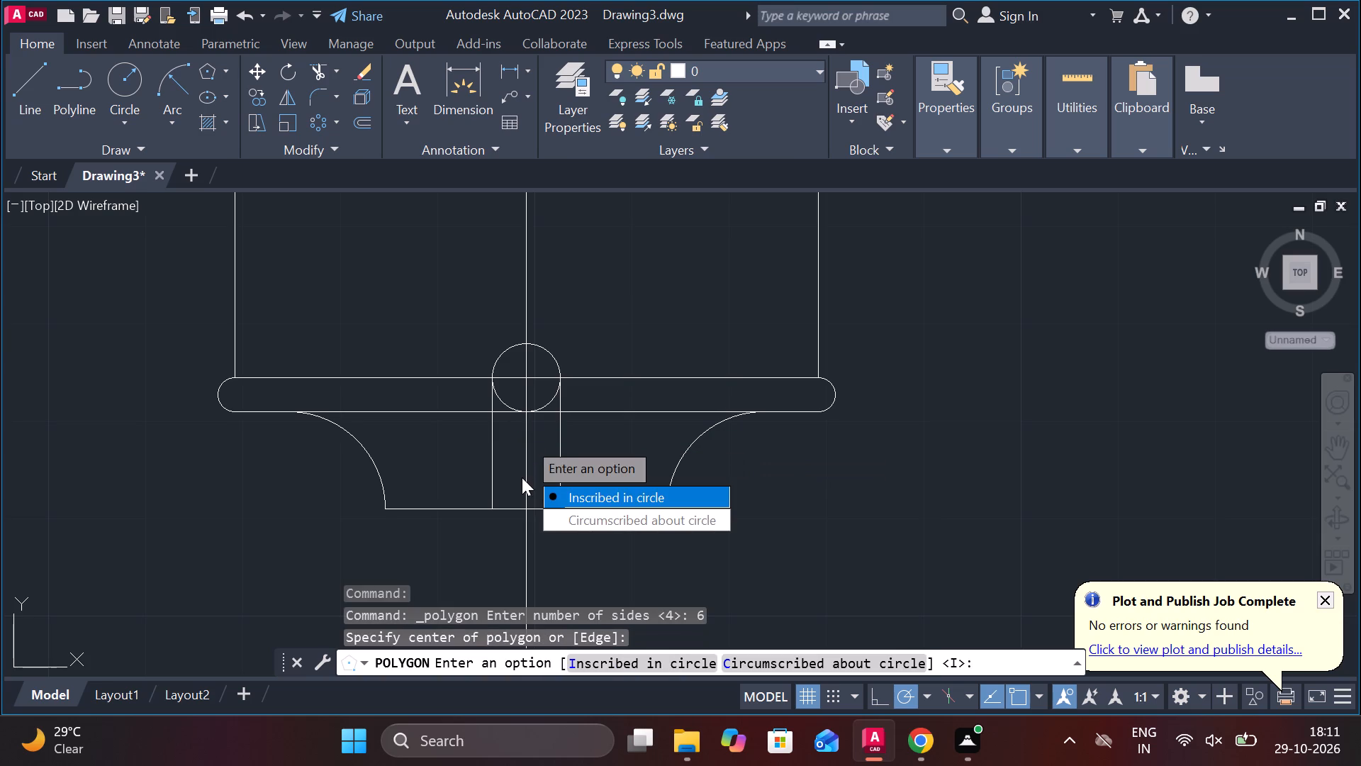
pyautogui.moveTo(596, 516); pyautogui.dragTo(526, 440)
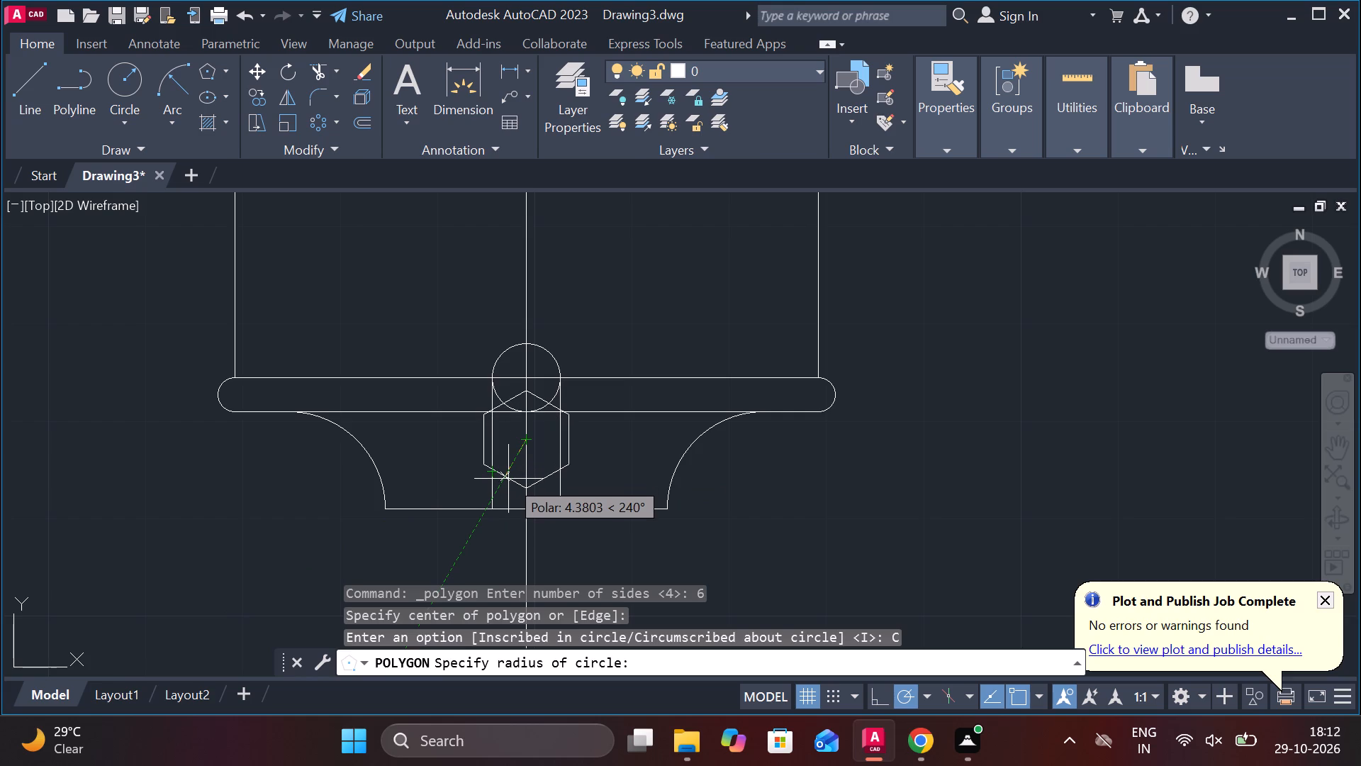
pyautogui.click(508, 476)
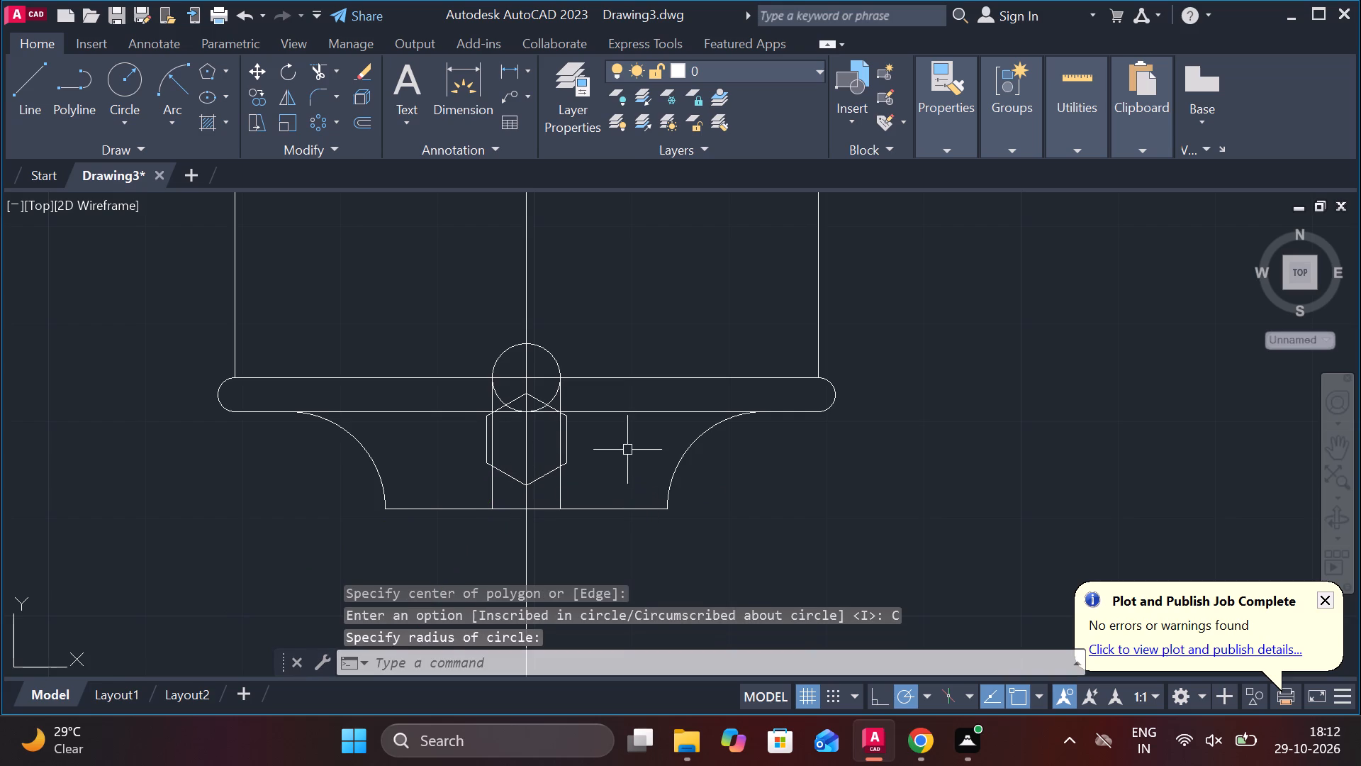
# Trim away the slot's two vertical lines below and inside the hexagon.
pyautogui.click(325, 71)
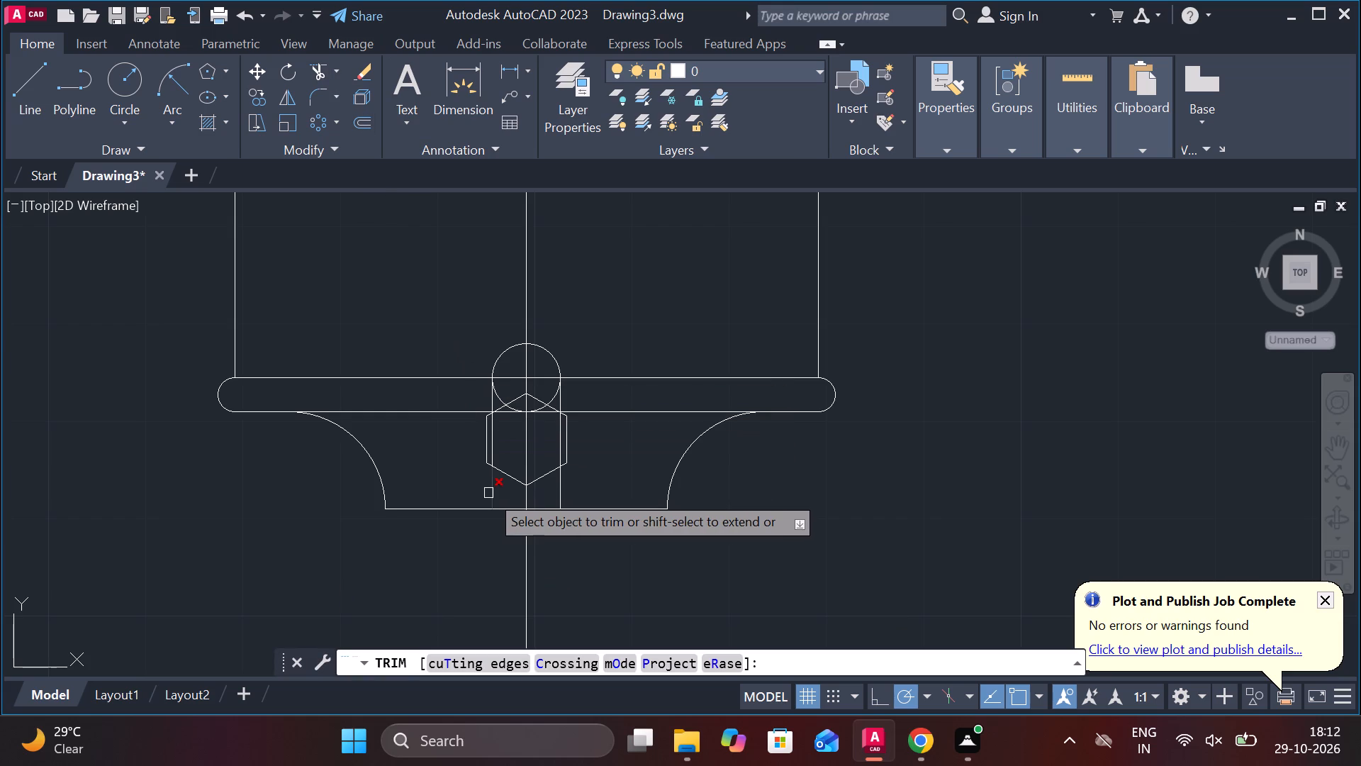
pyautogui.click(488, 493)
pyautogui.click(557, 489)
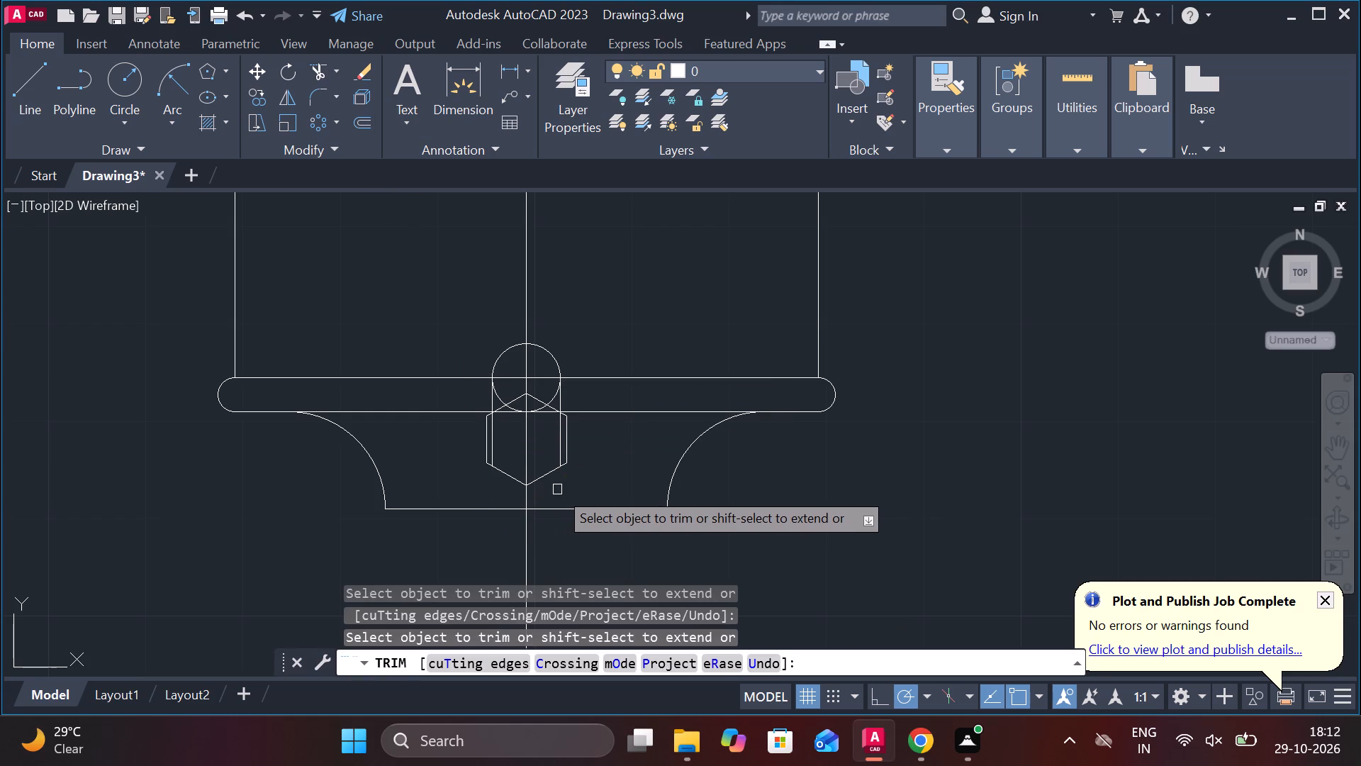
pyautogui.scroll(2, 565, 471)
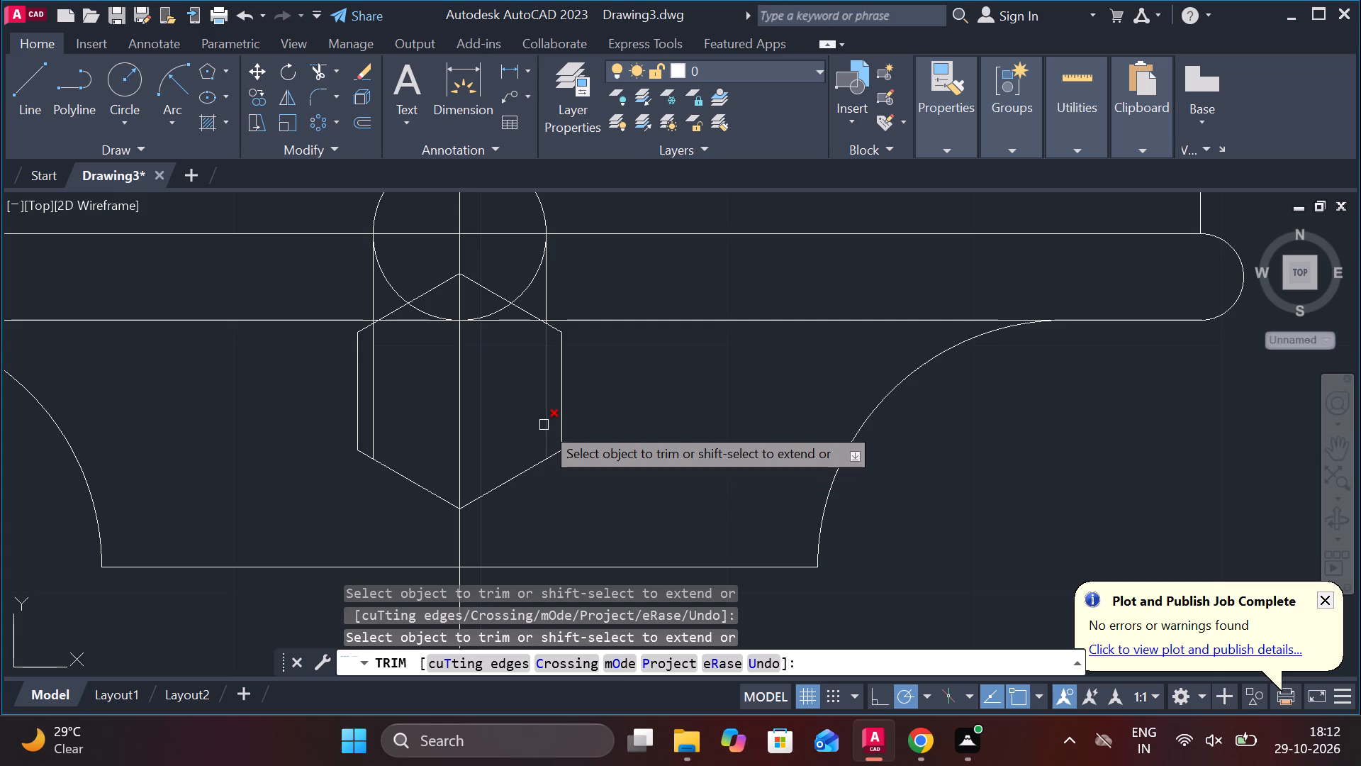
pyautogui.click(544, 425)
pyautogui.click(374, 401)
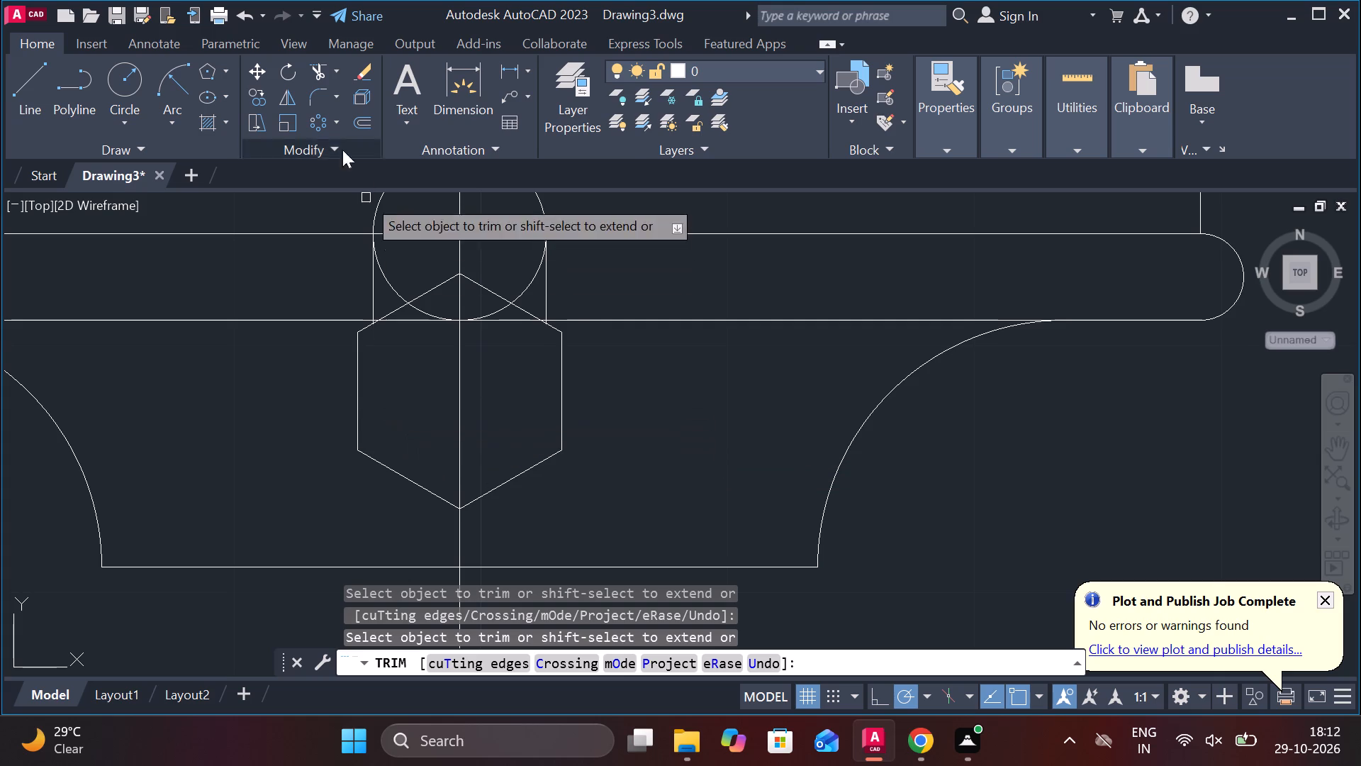
# Measure the hexagon's width and its distance between opposite corners with trial linear and aligned dimensions, without placing them.
pyautogui.click(514, 72)
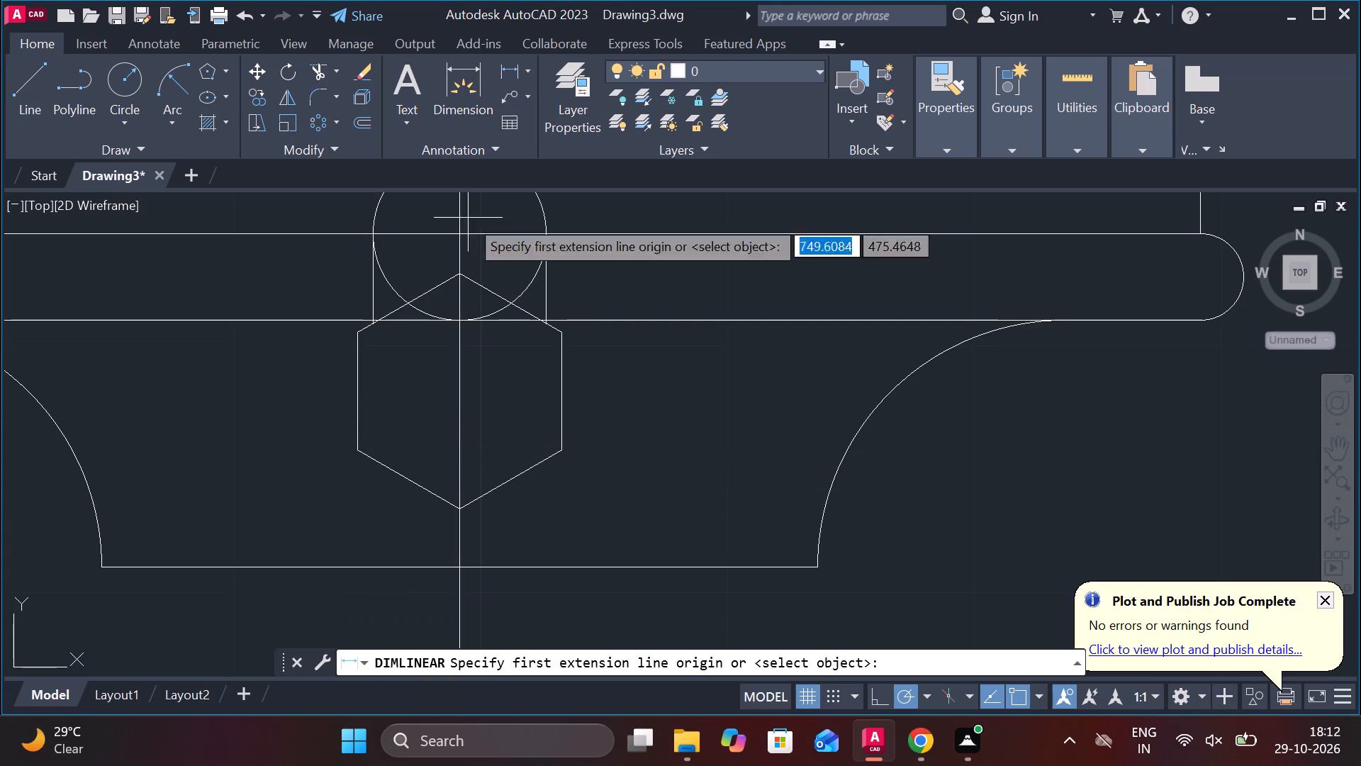
pyautogui.click(364, 455)
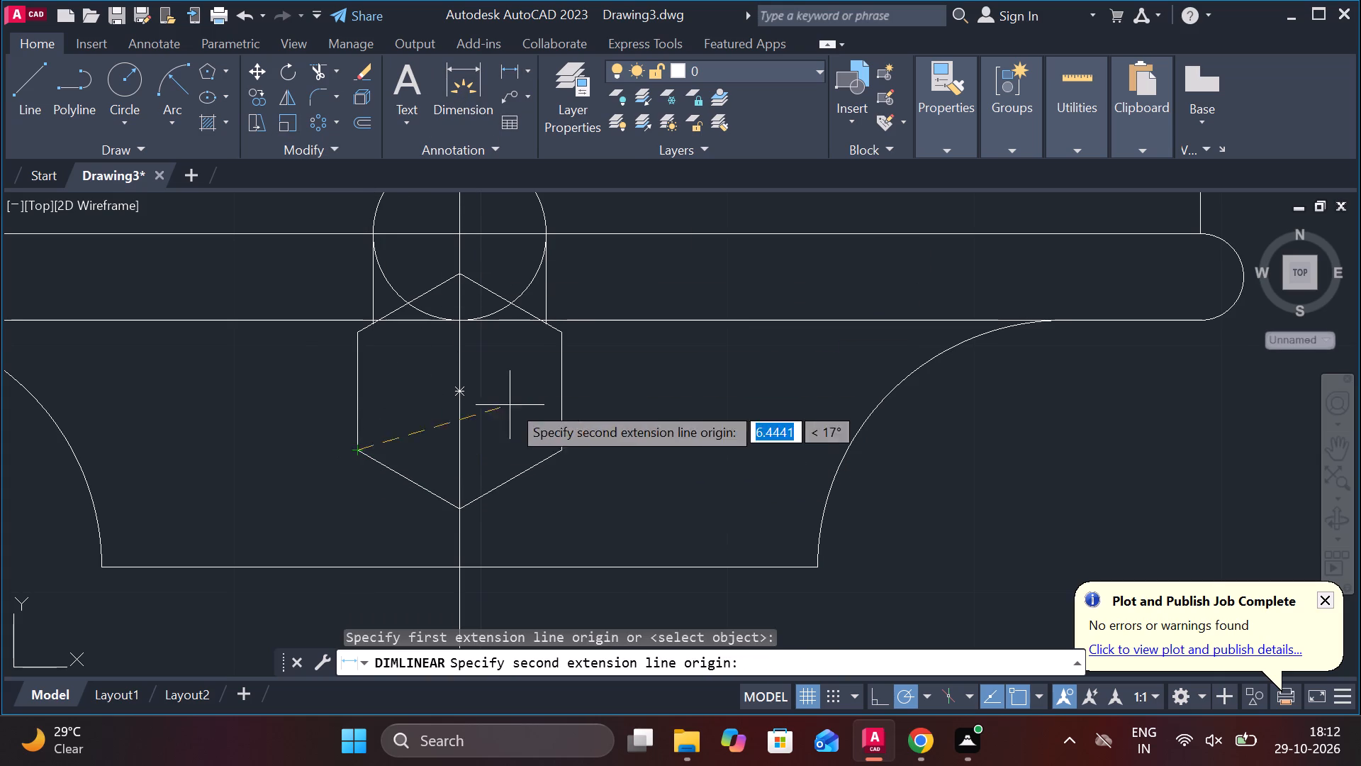
pyautogui.click(562, 338)
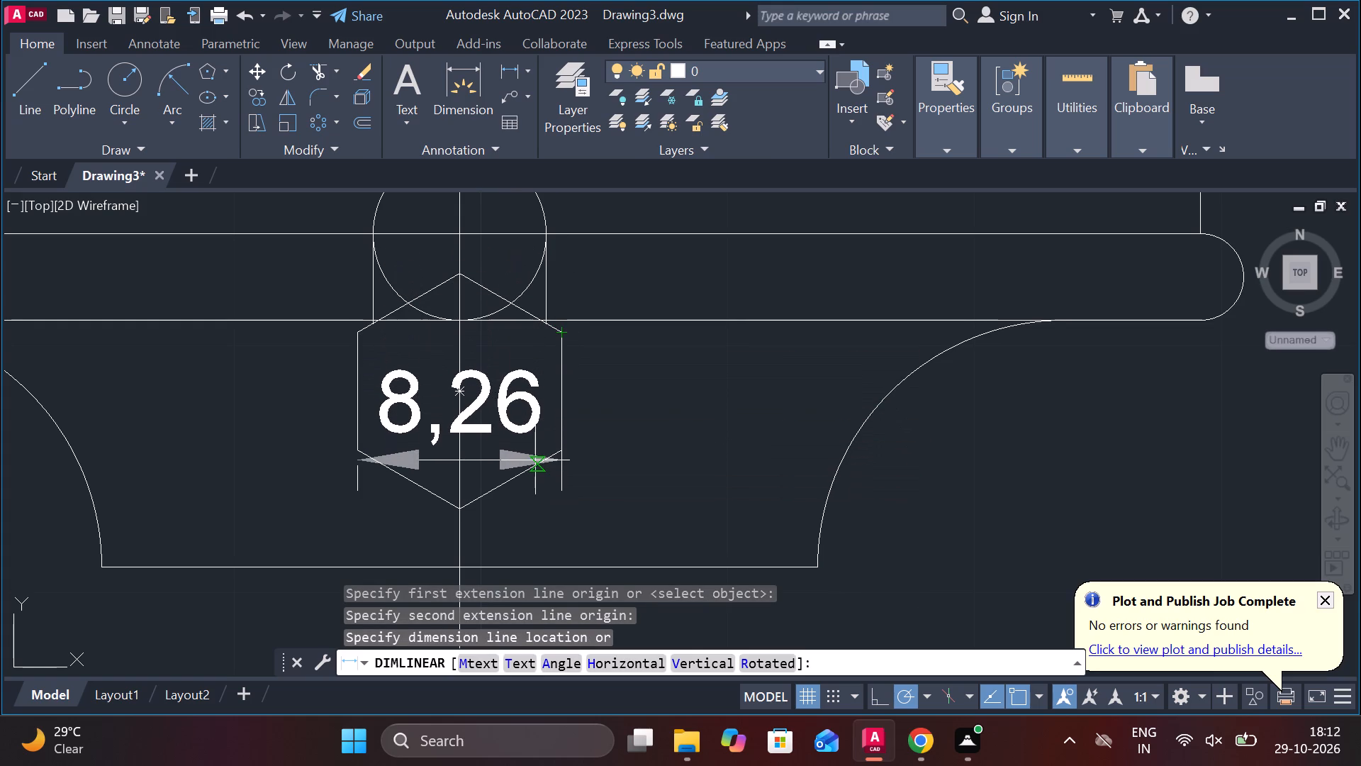
pyautogui.press('Escape')
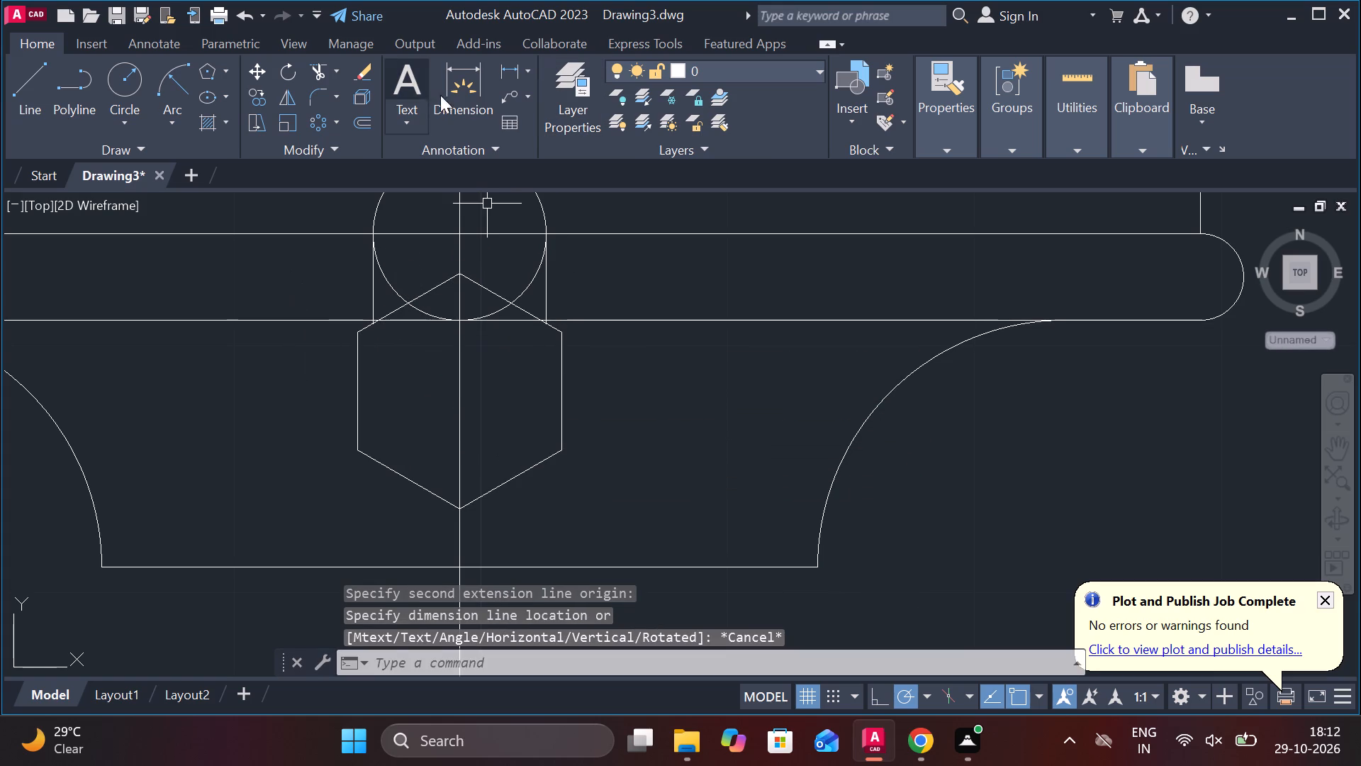
pyautogui.click(532, 70)
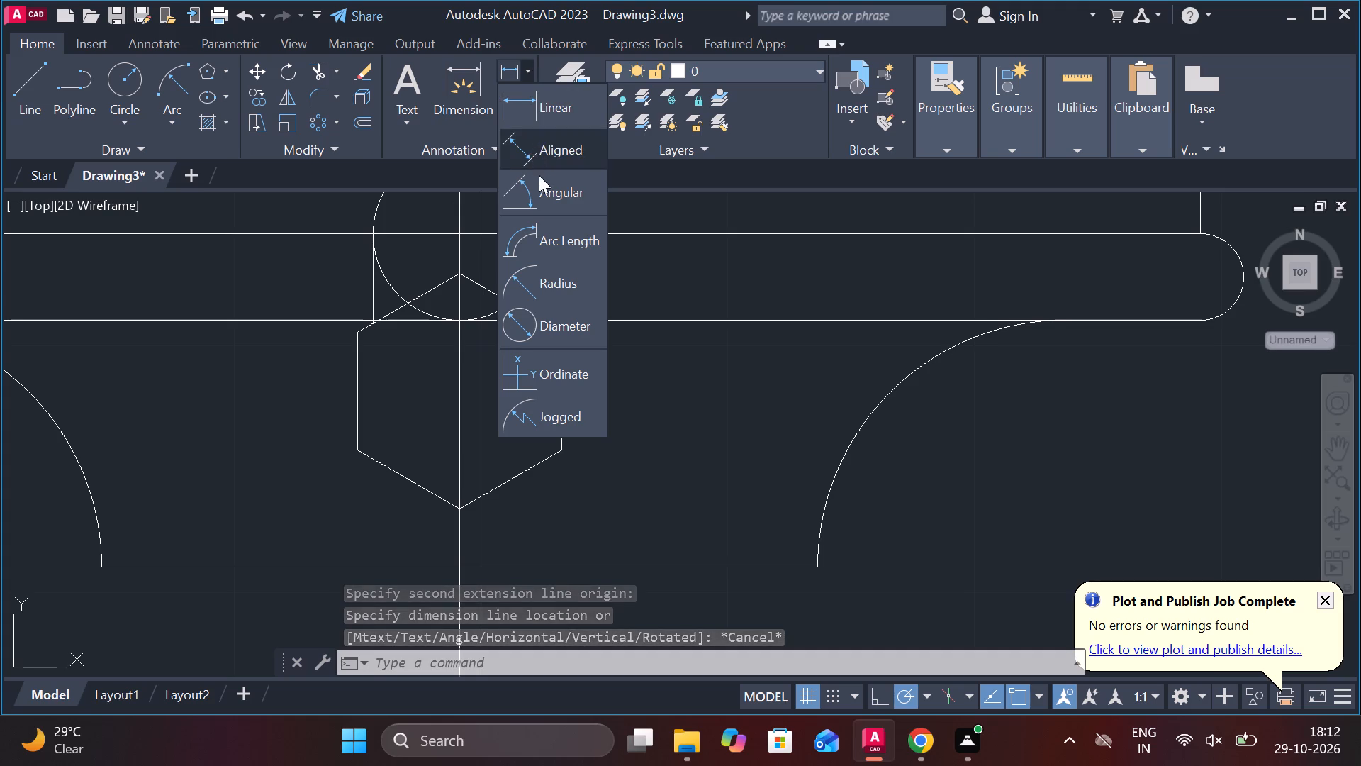
pyautogui.click(548, 152)
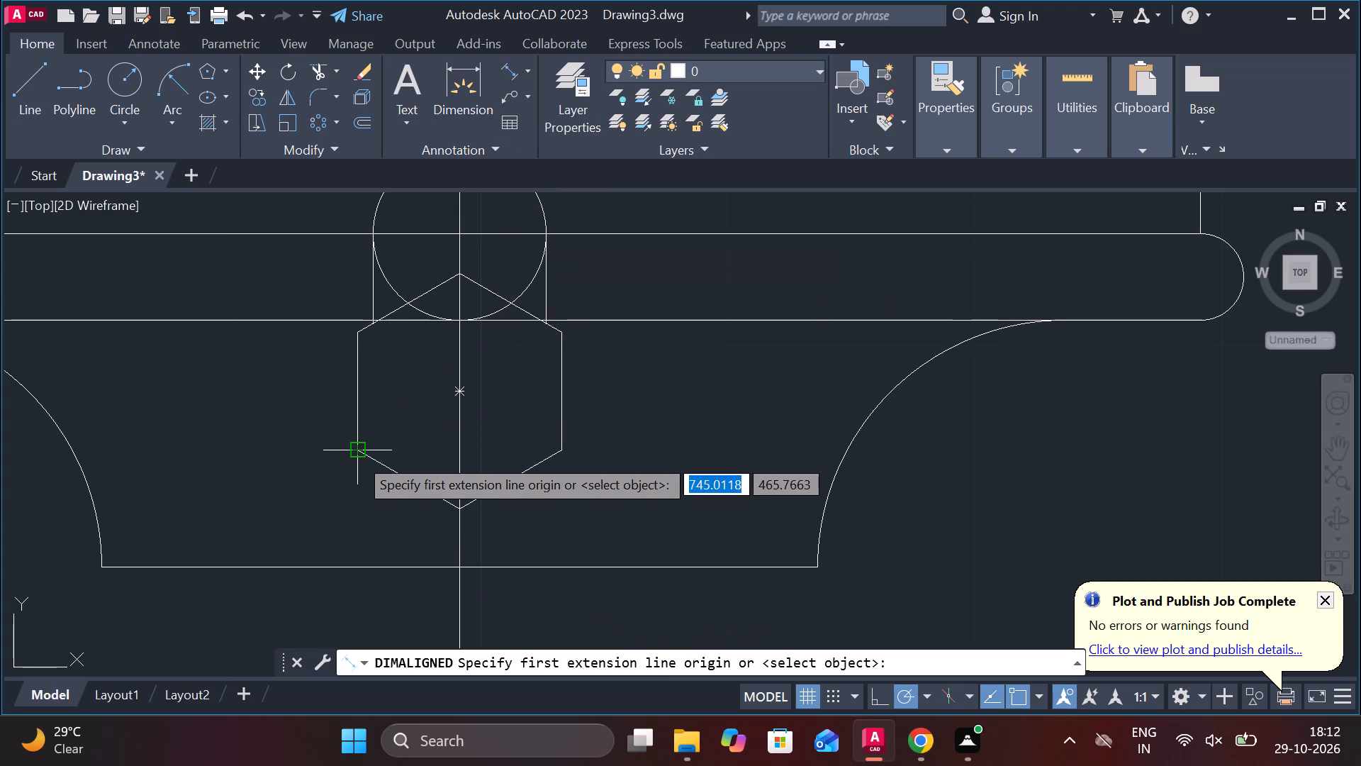
pyautogui.click(357, 456)
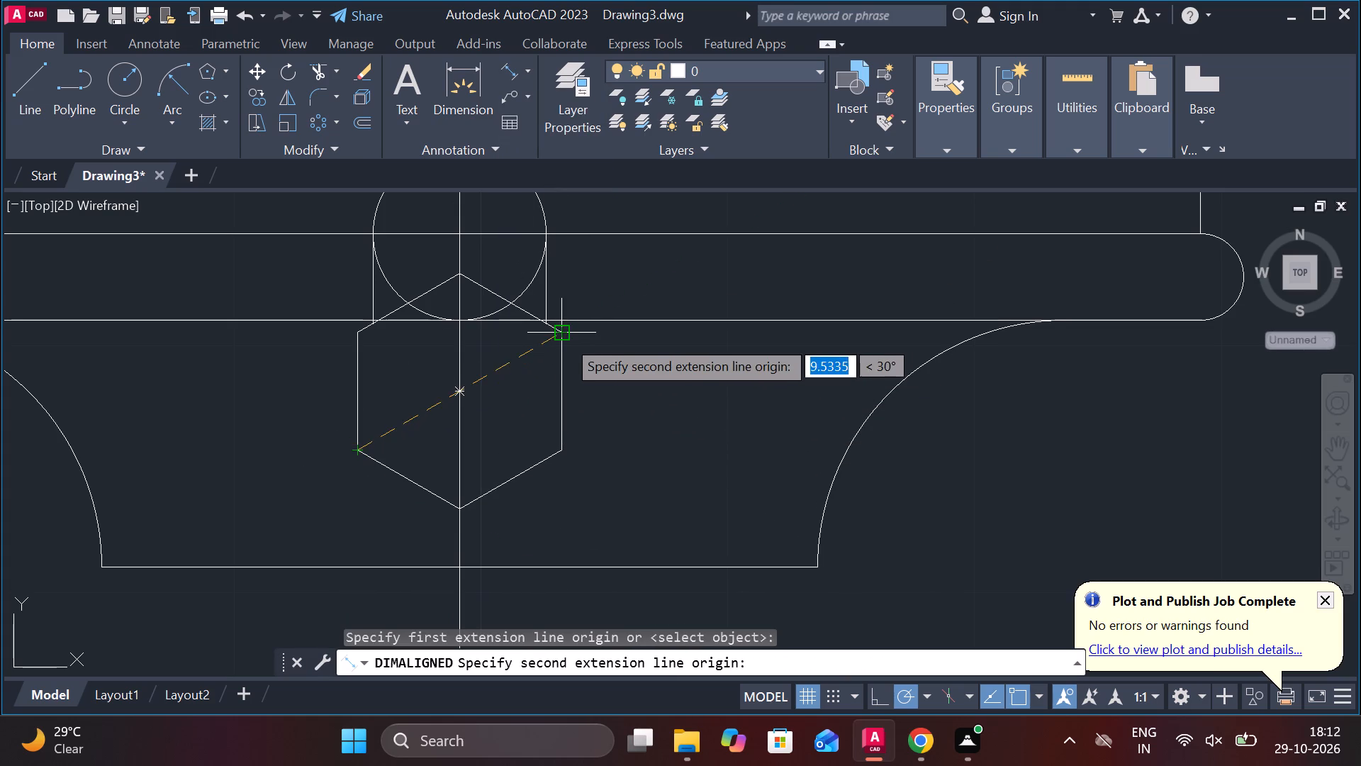
pyautogui.click(565, 338)
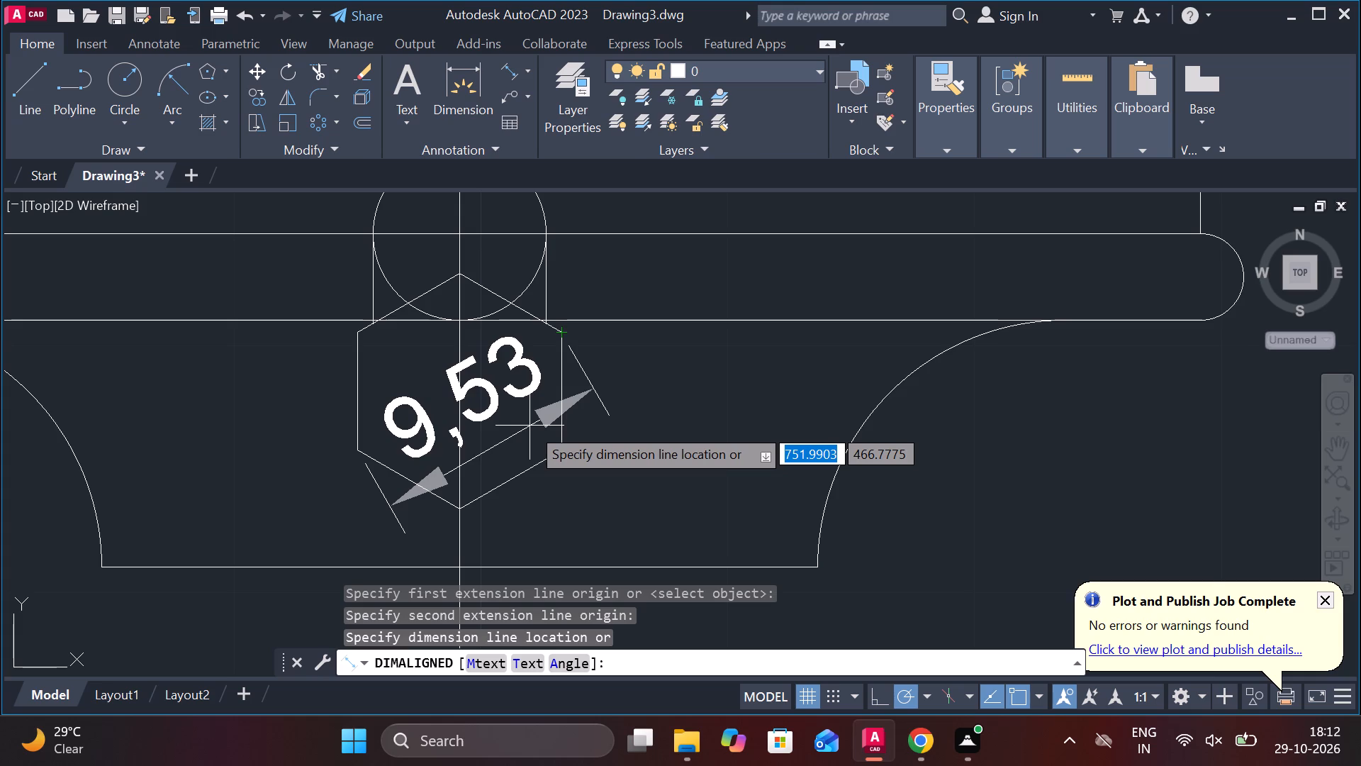
pyautogui.press('Escape')
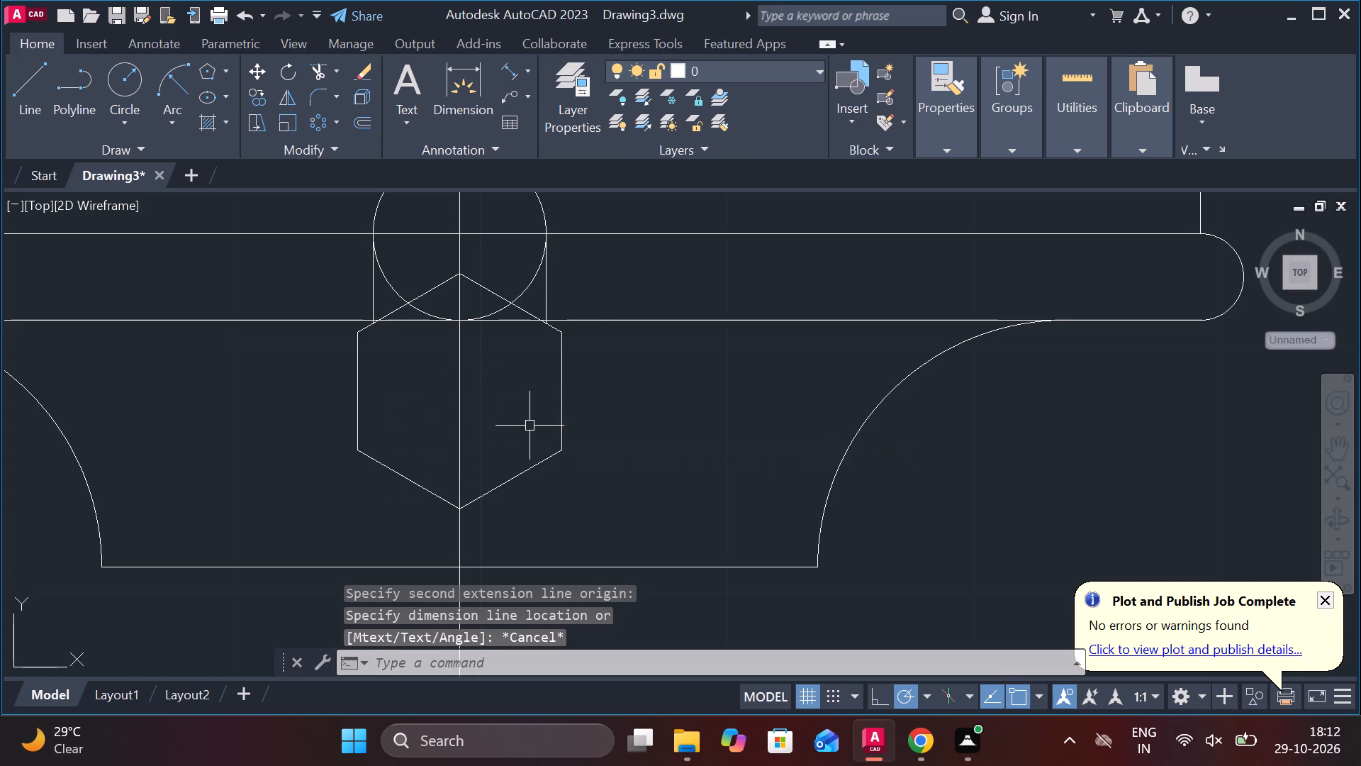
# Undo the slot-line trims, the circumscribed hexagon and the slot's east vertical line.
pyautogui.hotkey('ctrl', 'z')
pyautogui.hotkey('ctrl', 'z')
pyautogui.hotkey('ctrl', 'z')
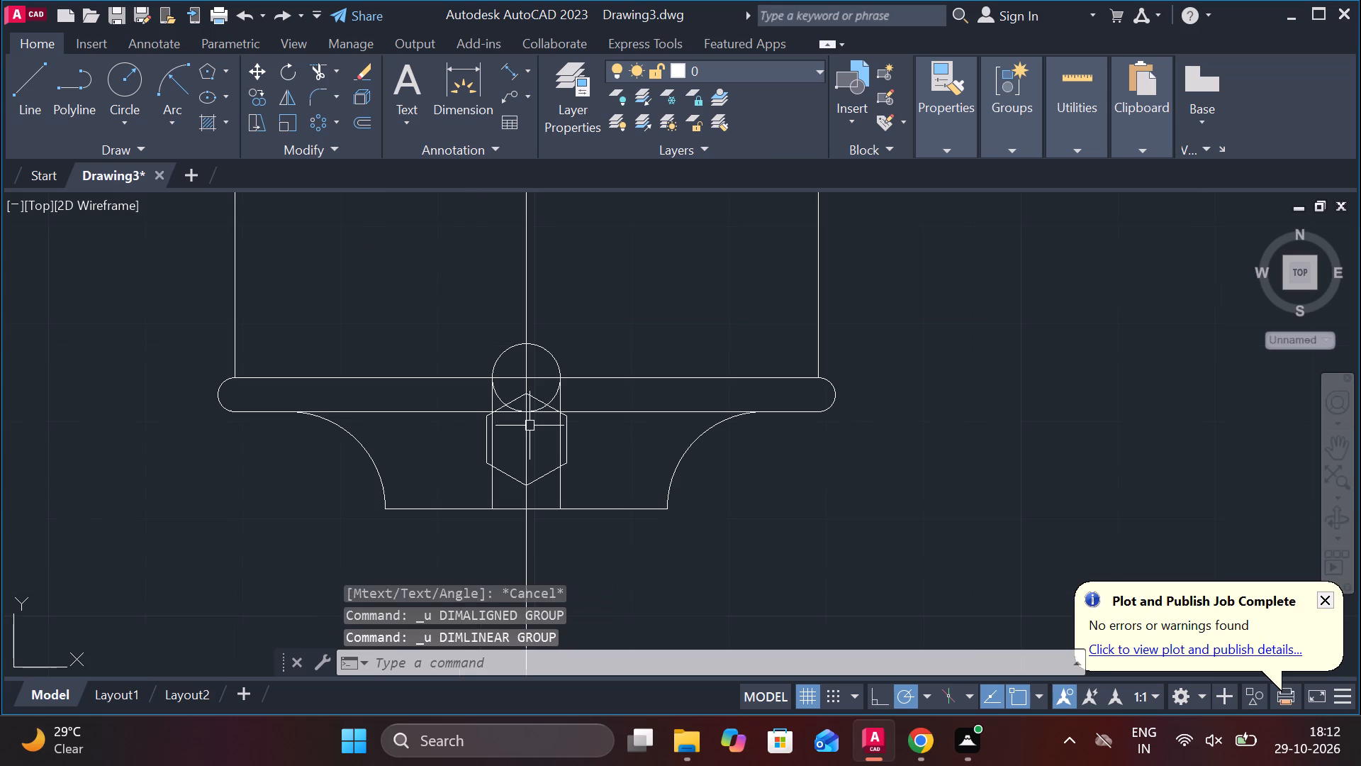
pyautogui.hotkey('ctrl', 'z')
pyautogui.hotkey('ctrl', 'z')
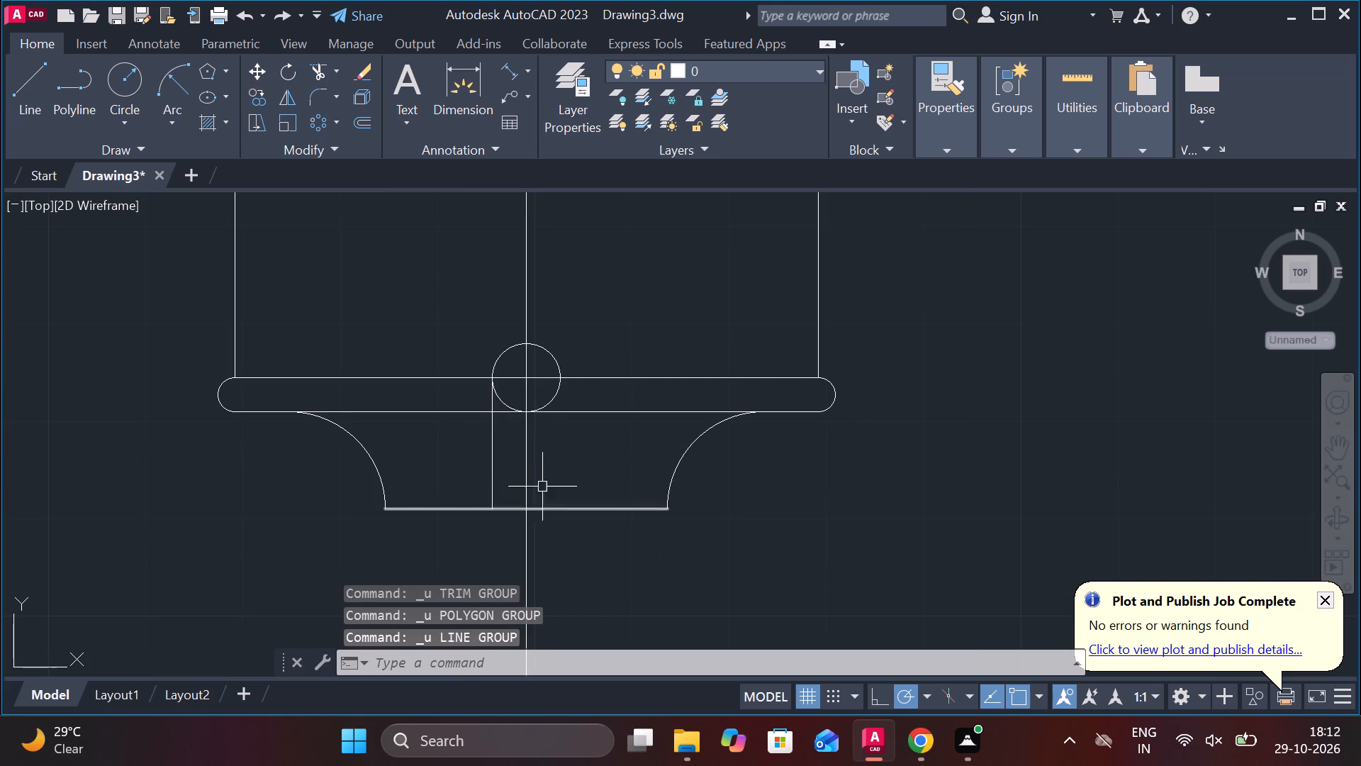
# Draw the slot's east vertical line, 13.5 units long, from the circle's east quadrant down to the neck's bottom edge.
pyautogui.scroll(2, 538, 484)
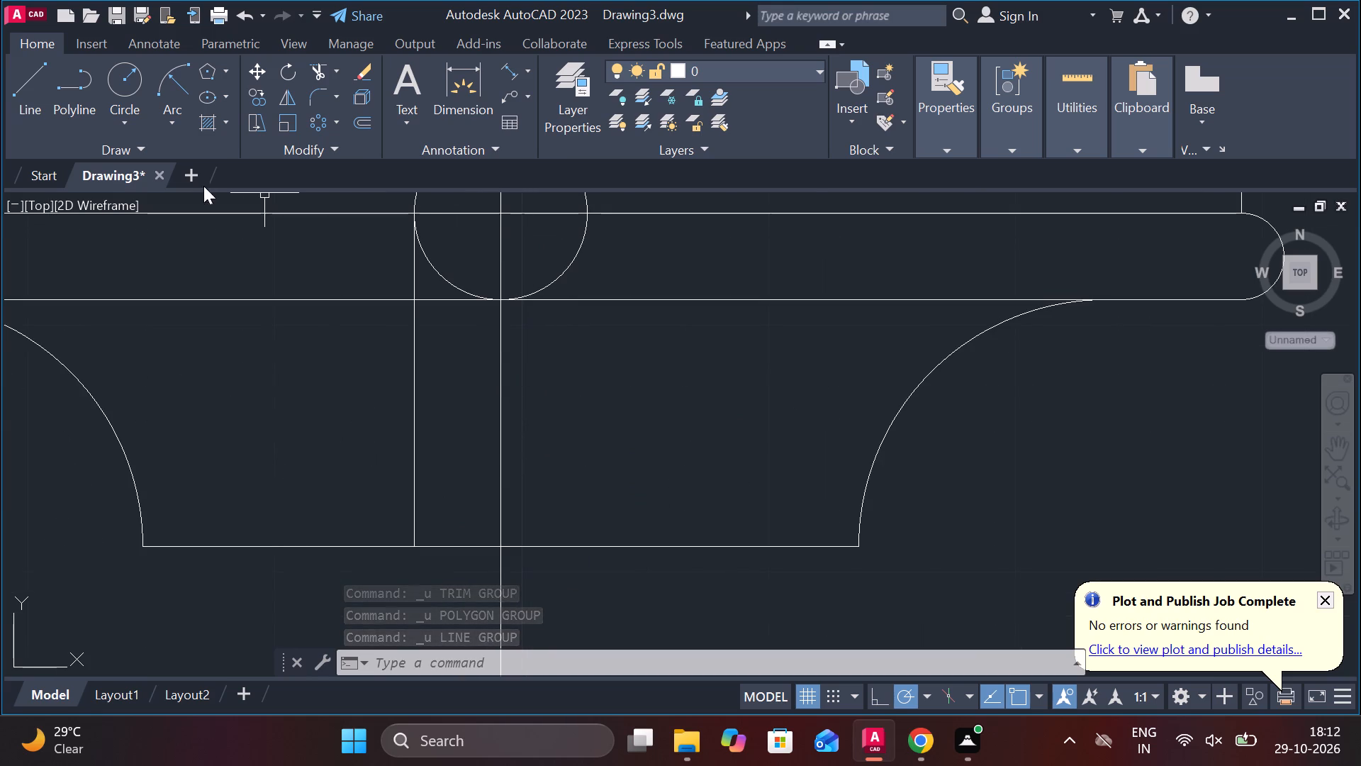
pyautogui.click(30, 91)
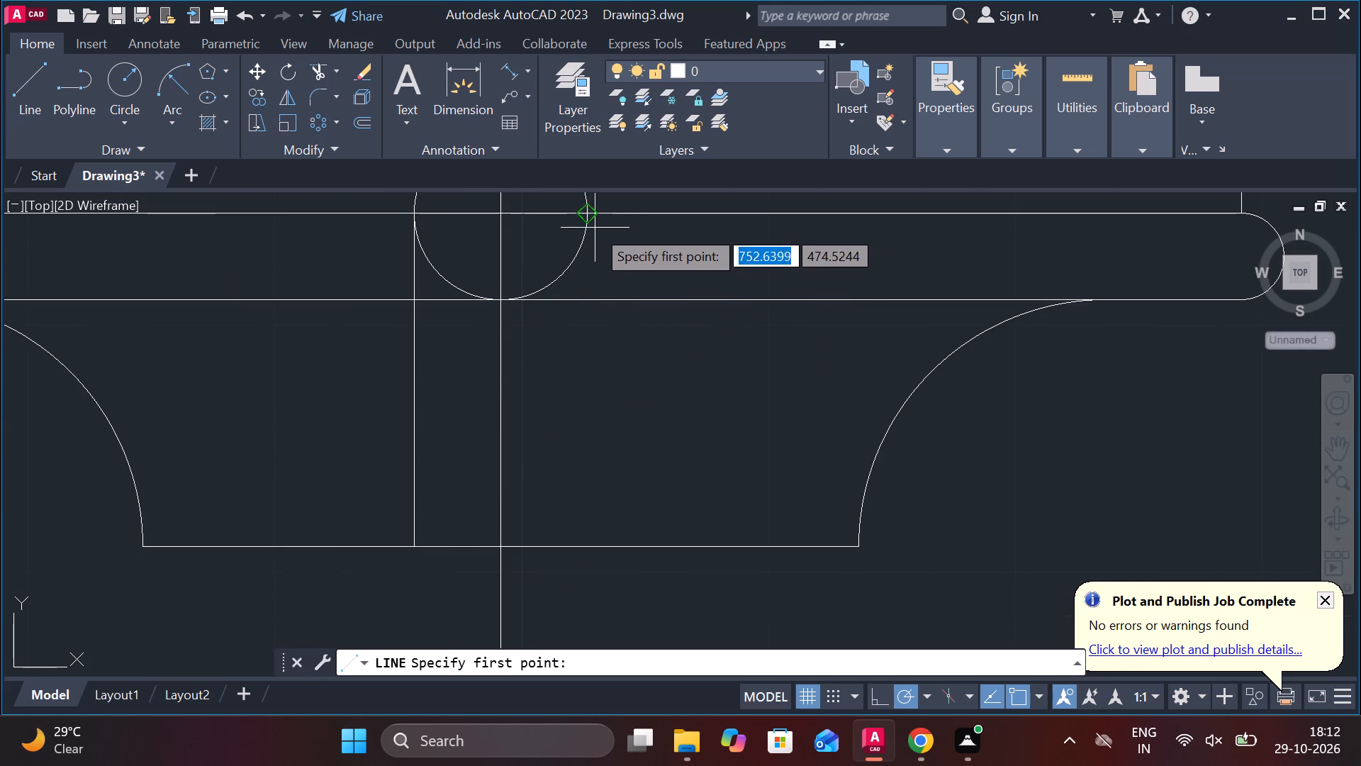
pyautogui.click(590, 209)
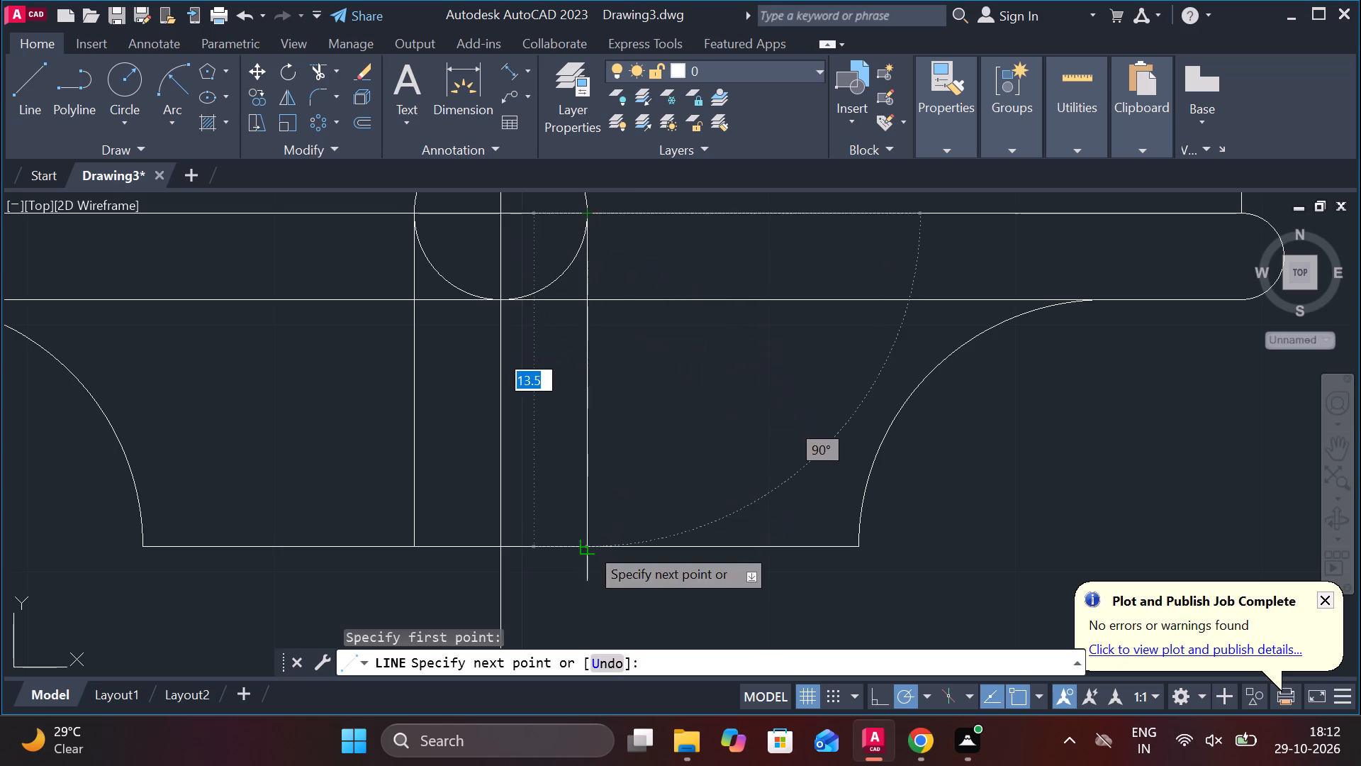
pyautogui.click(587, 547)
pyautogui.press('Escape')
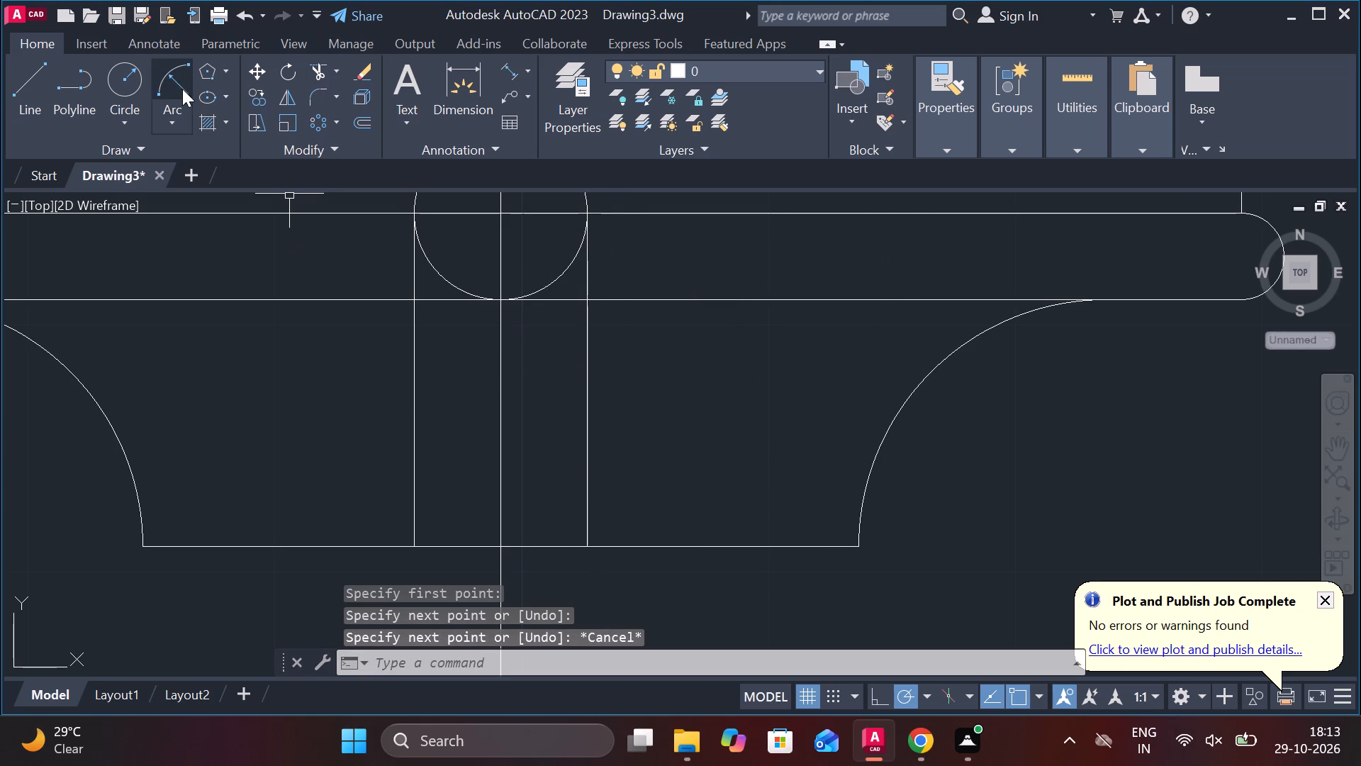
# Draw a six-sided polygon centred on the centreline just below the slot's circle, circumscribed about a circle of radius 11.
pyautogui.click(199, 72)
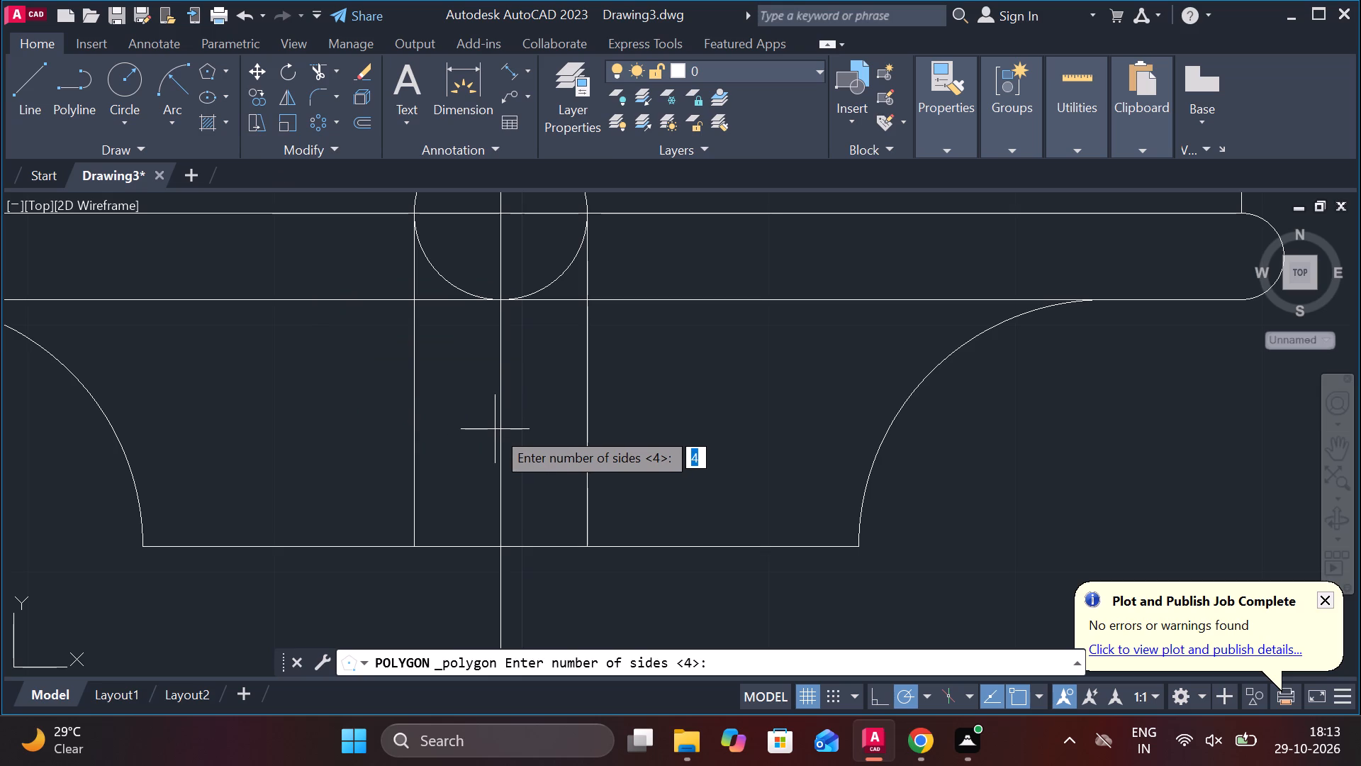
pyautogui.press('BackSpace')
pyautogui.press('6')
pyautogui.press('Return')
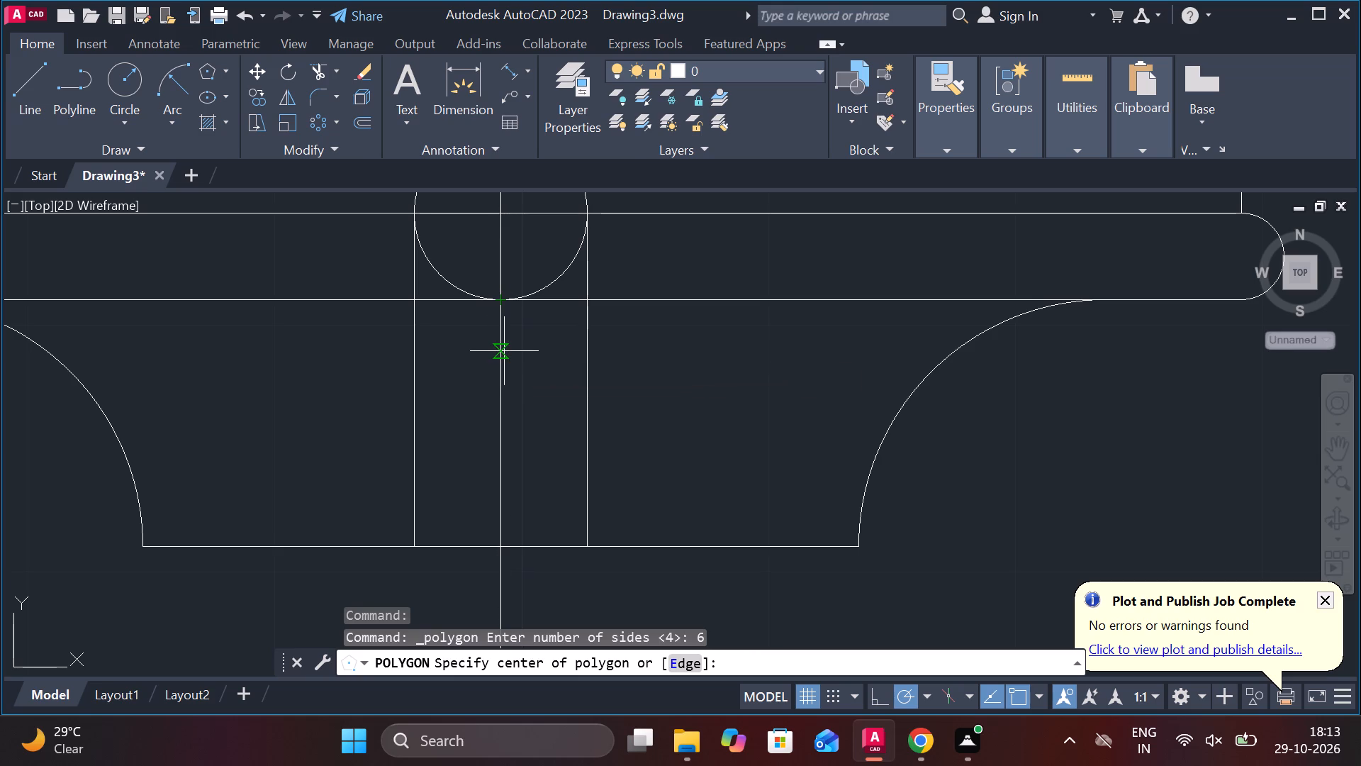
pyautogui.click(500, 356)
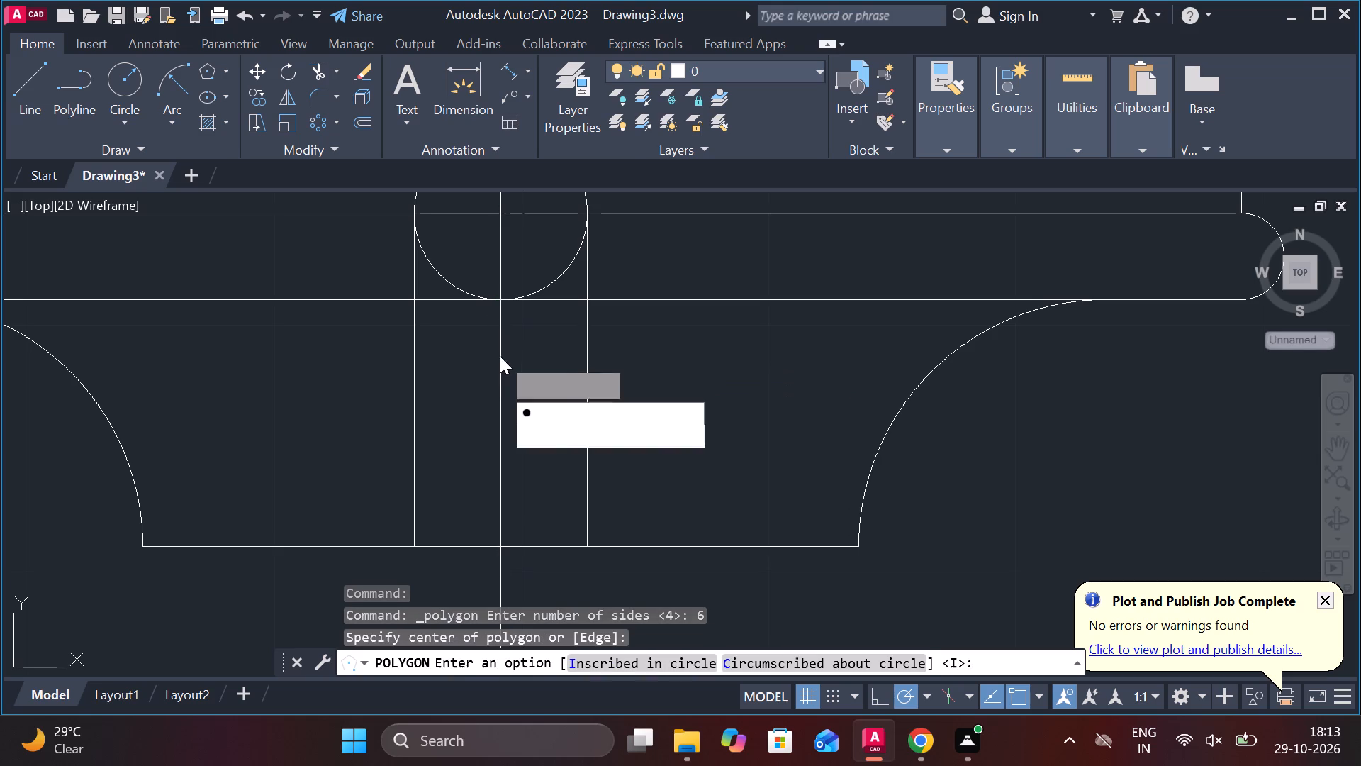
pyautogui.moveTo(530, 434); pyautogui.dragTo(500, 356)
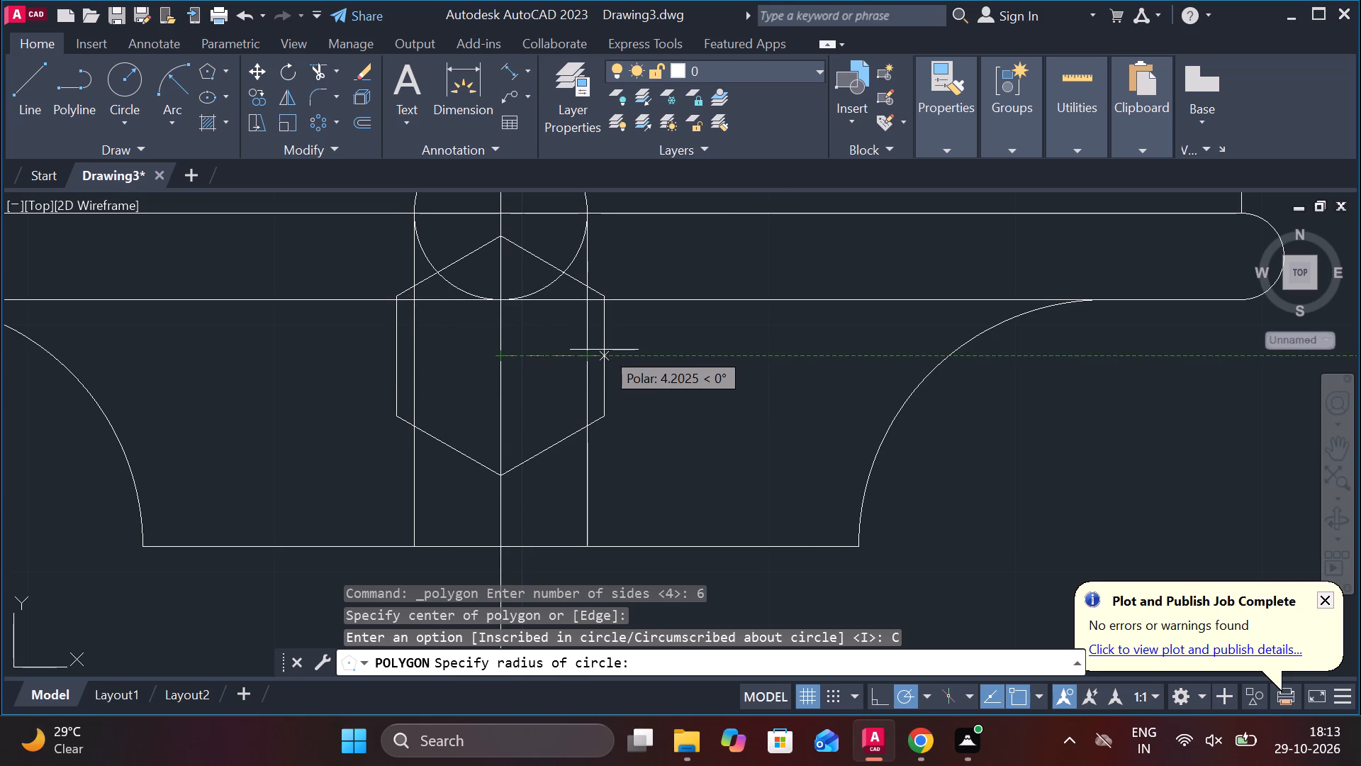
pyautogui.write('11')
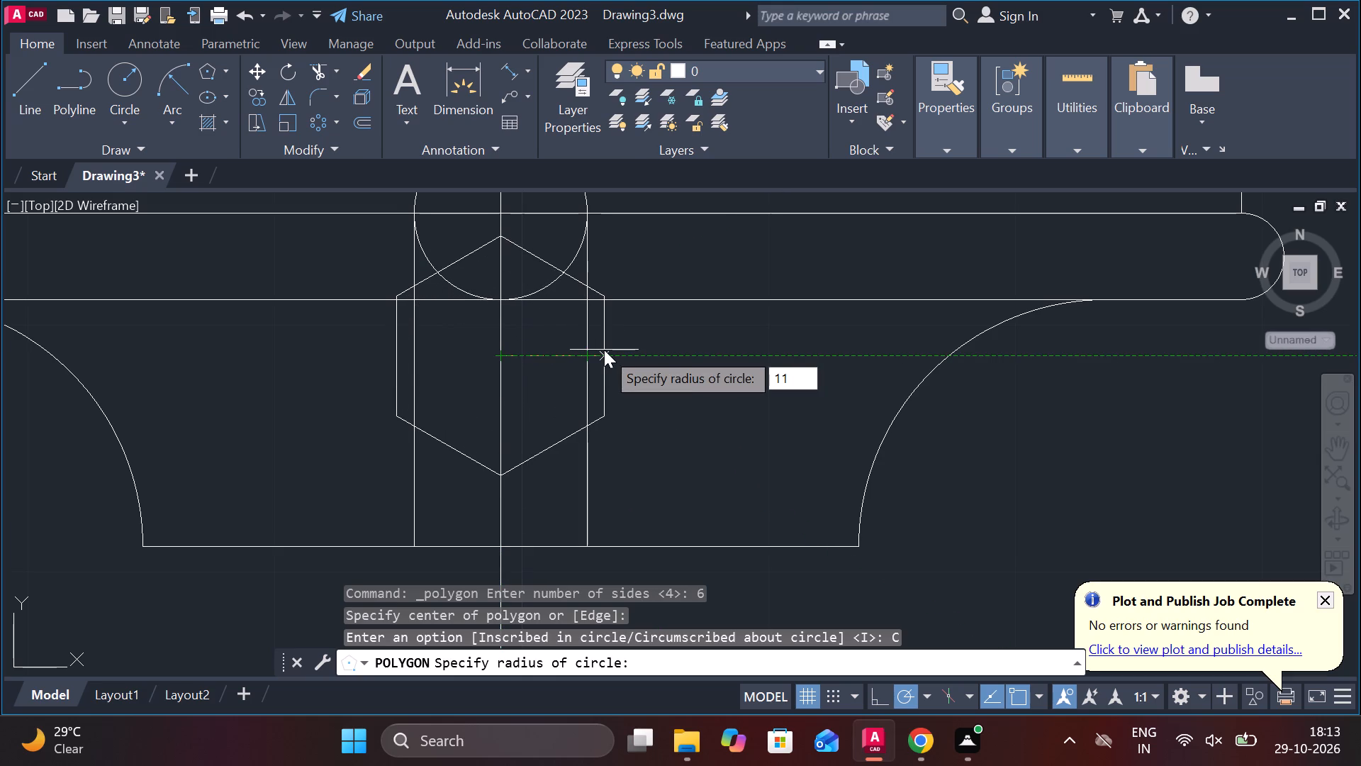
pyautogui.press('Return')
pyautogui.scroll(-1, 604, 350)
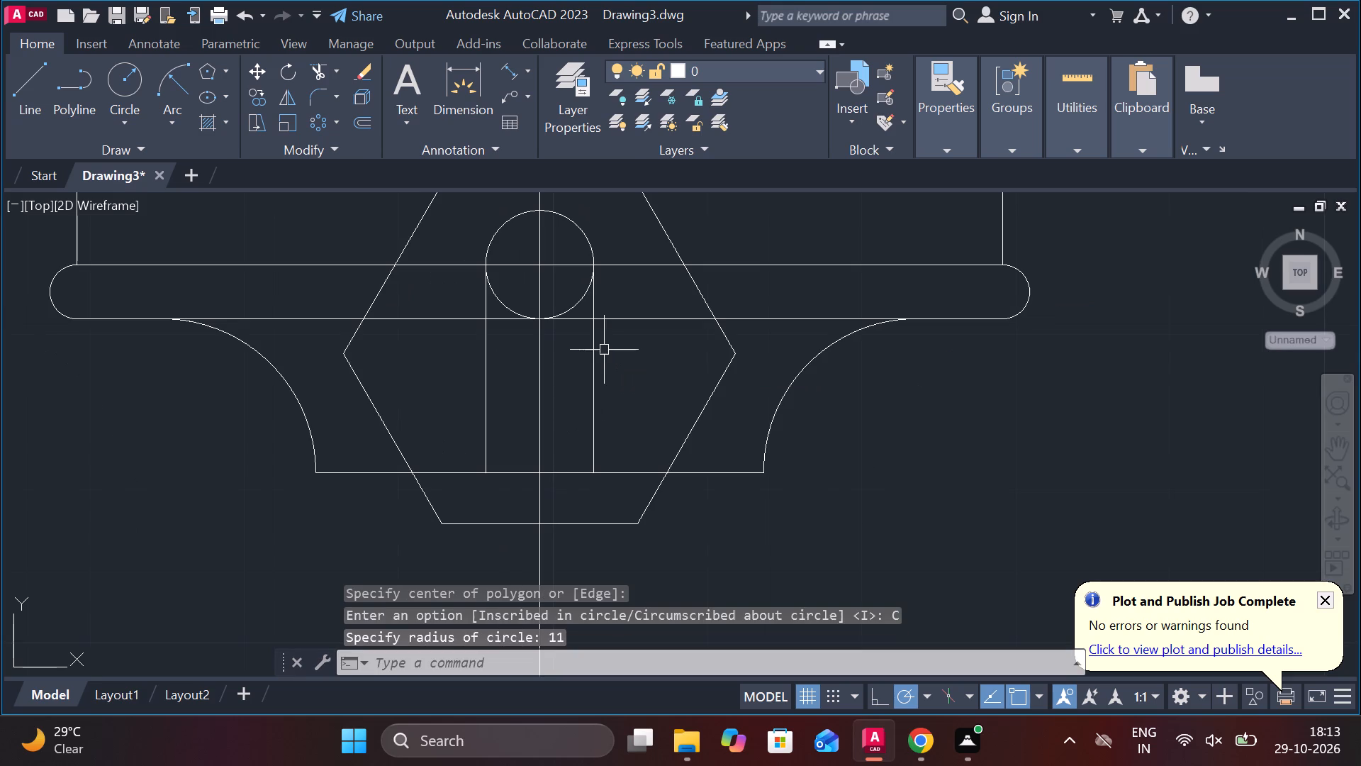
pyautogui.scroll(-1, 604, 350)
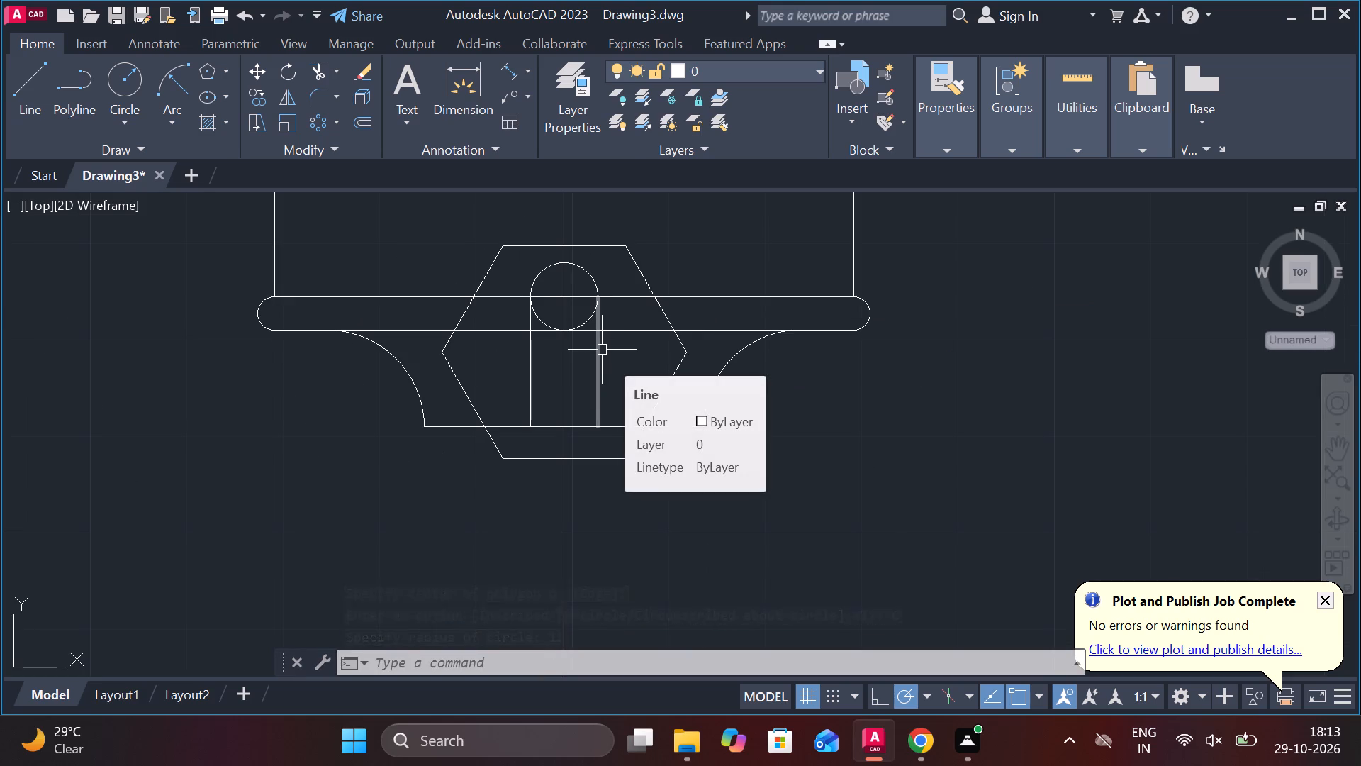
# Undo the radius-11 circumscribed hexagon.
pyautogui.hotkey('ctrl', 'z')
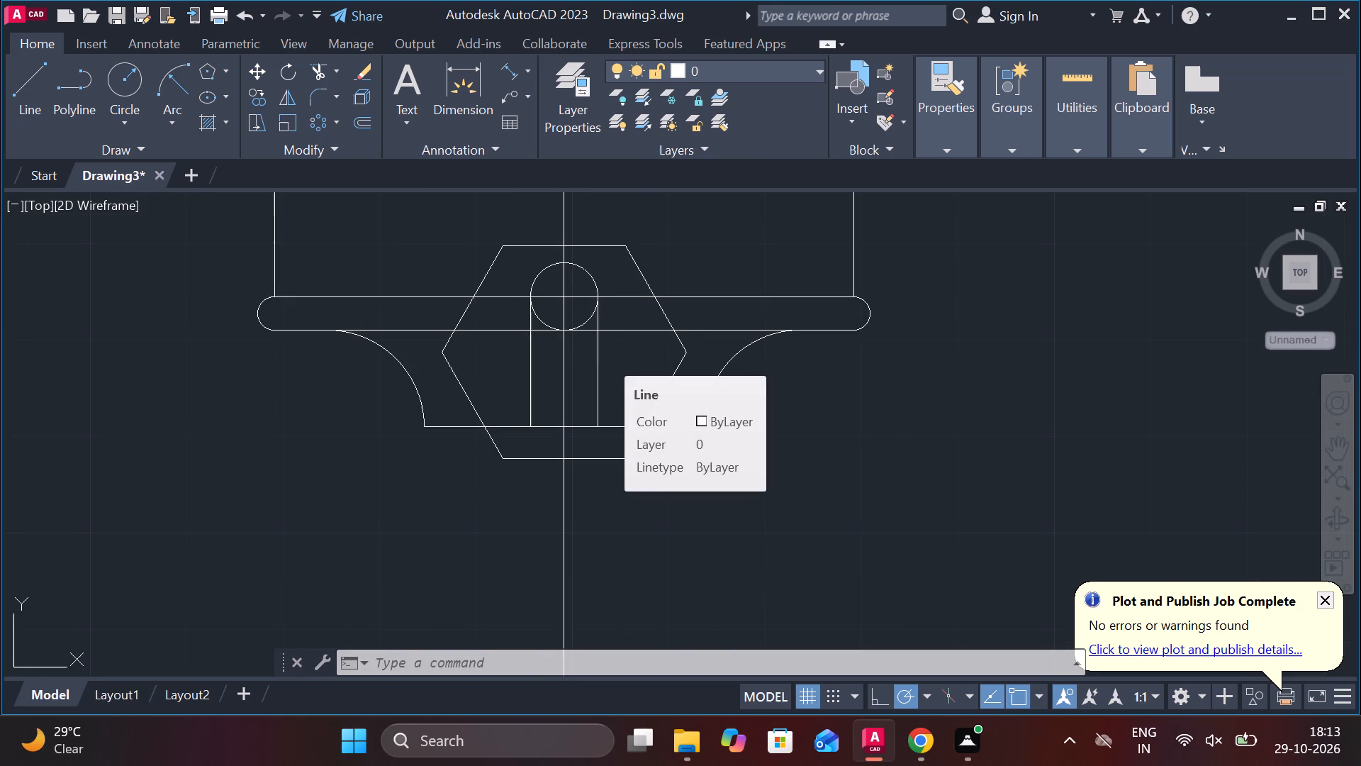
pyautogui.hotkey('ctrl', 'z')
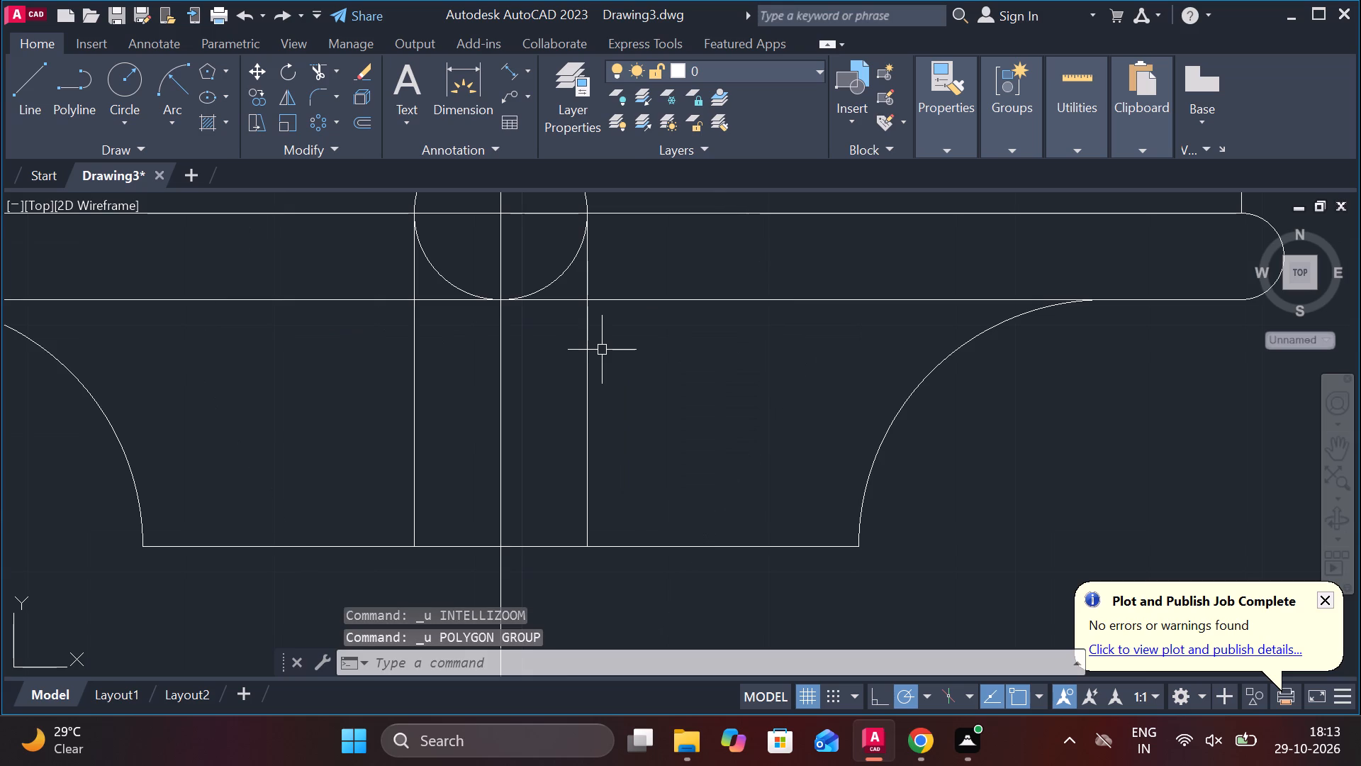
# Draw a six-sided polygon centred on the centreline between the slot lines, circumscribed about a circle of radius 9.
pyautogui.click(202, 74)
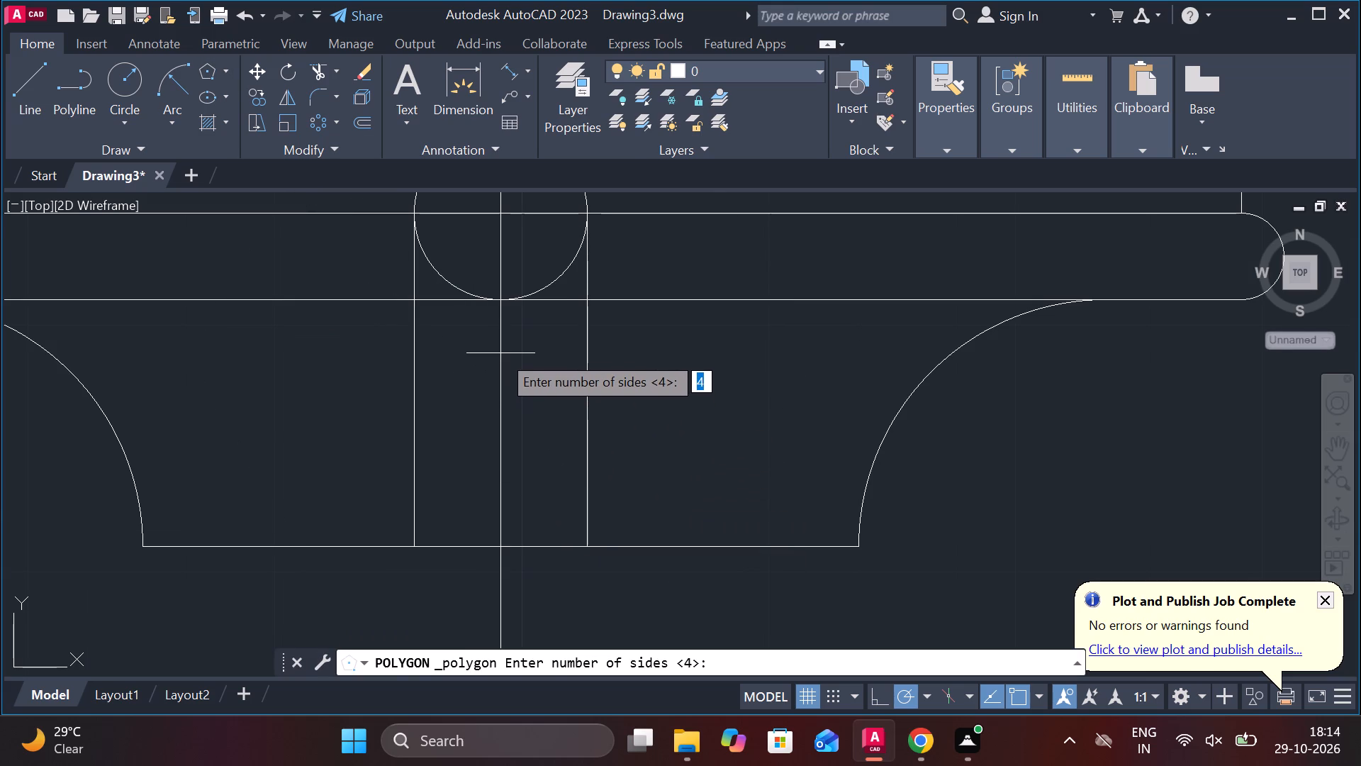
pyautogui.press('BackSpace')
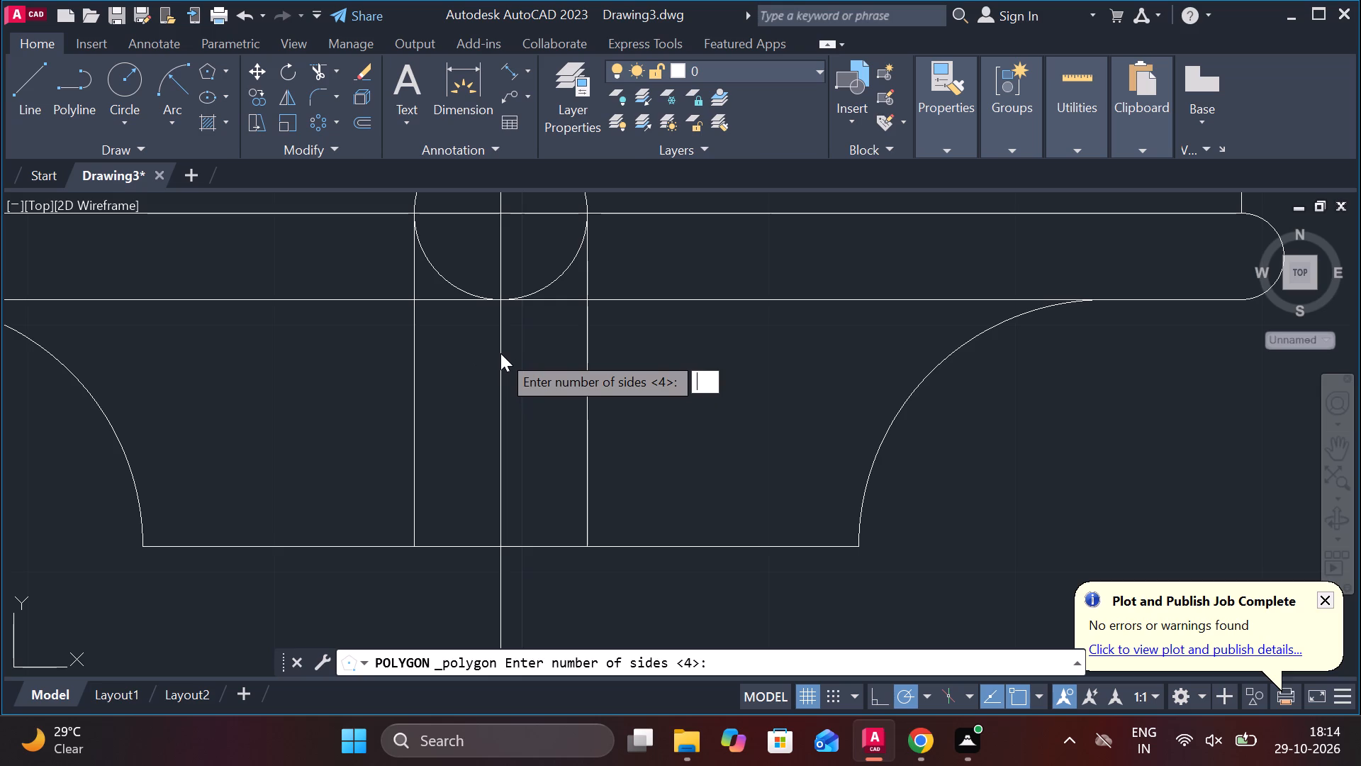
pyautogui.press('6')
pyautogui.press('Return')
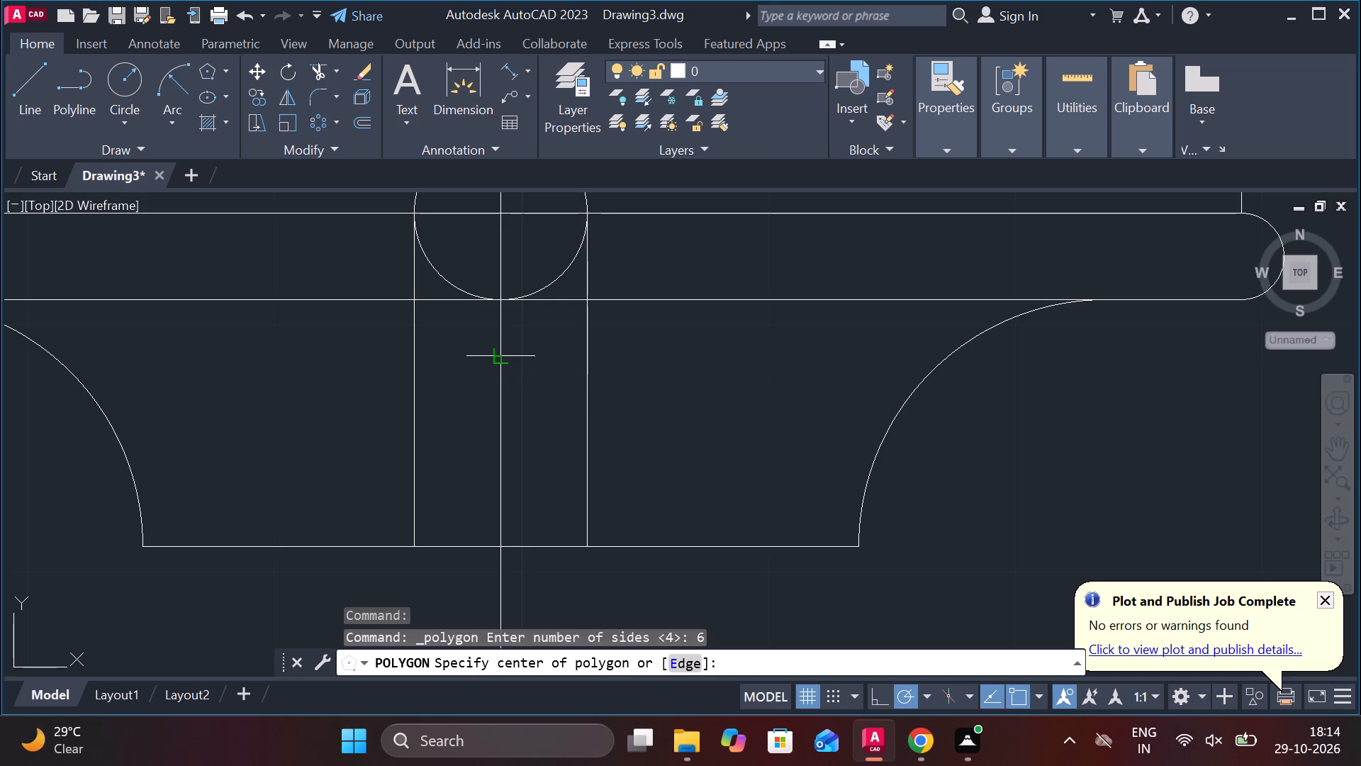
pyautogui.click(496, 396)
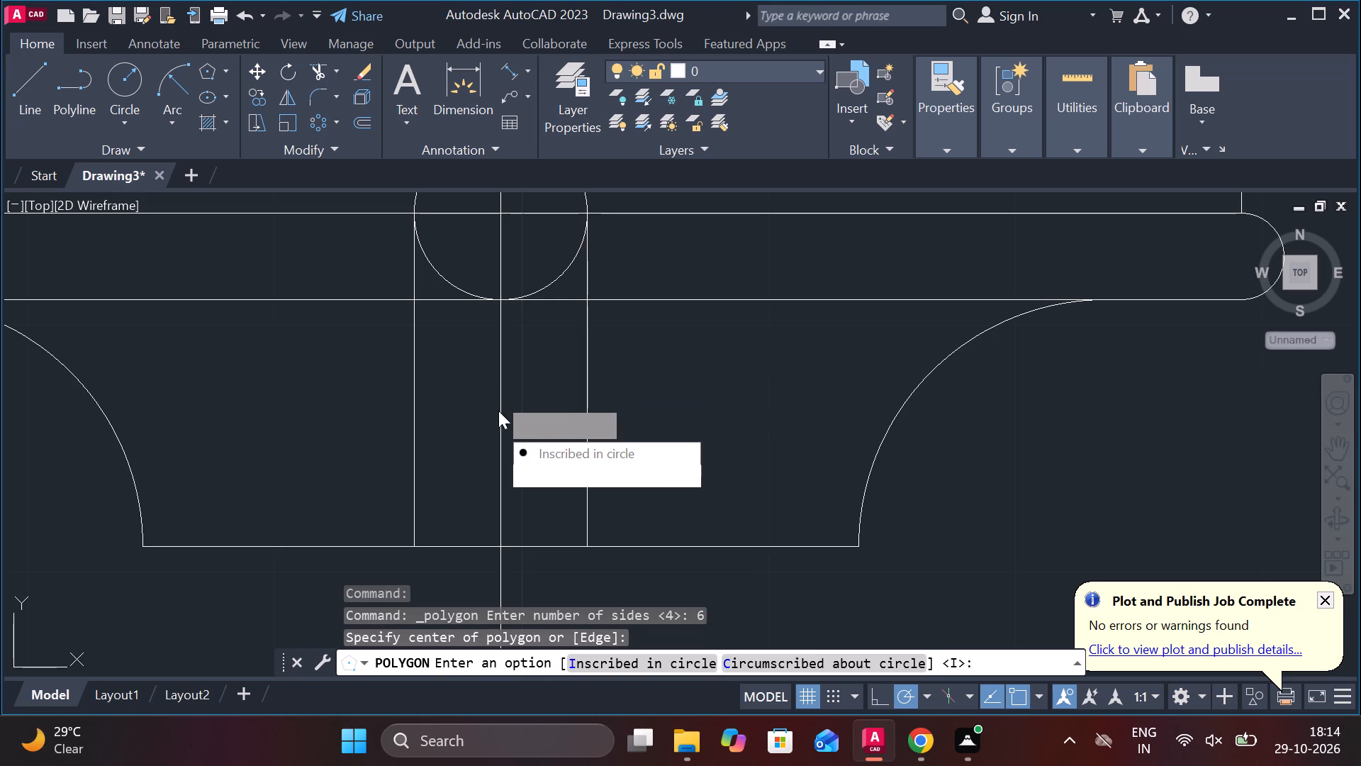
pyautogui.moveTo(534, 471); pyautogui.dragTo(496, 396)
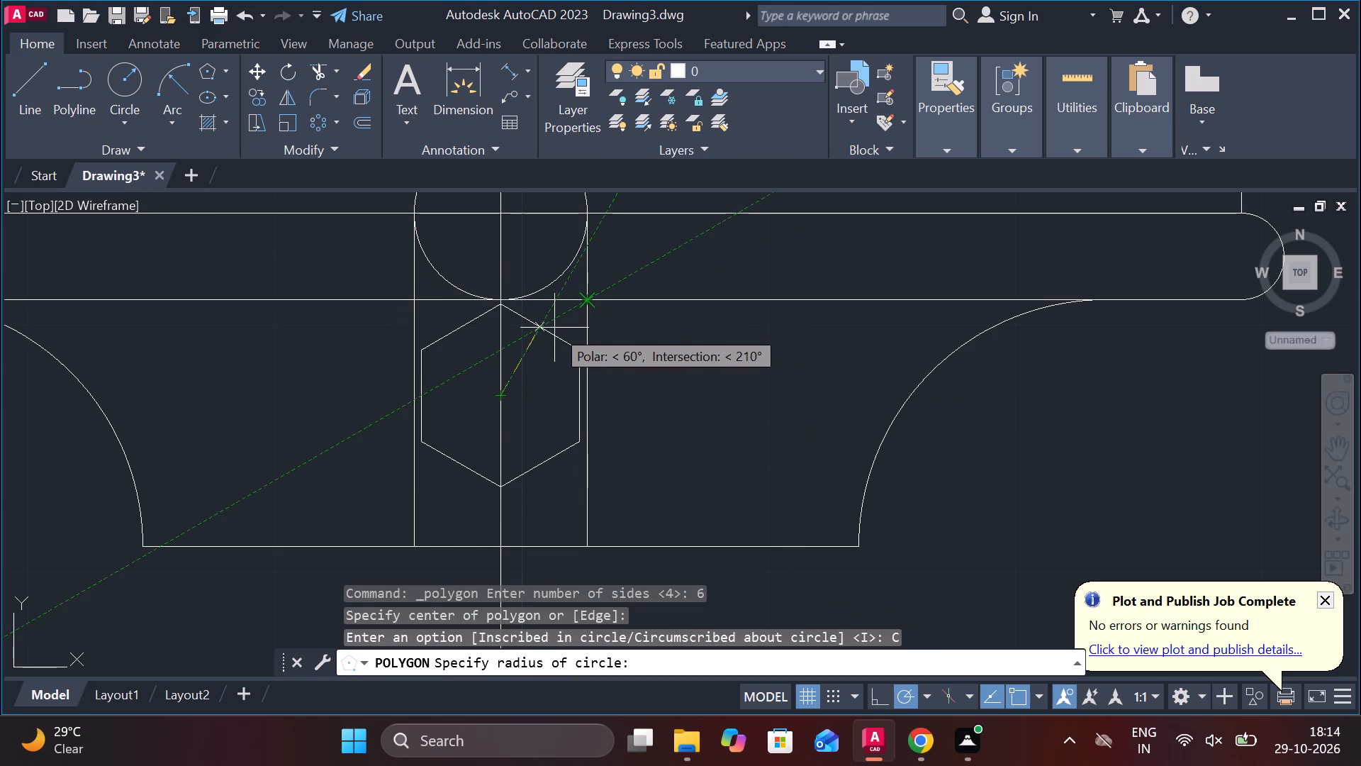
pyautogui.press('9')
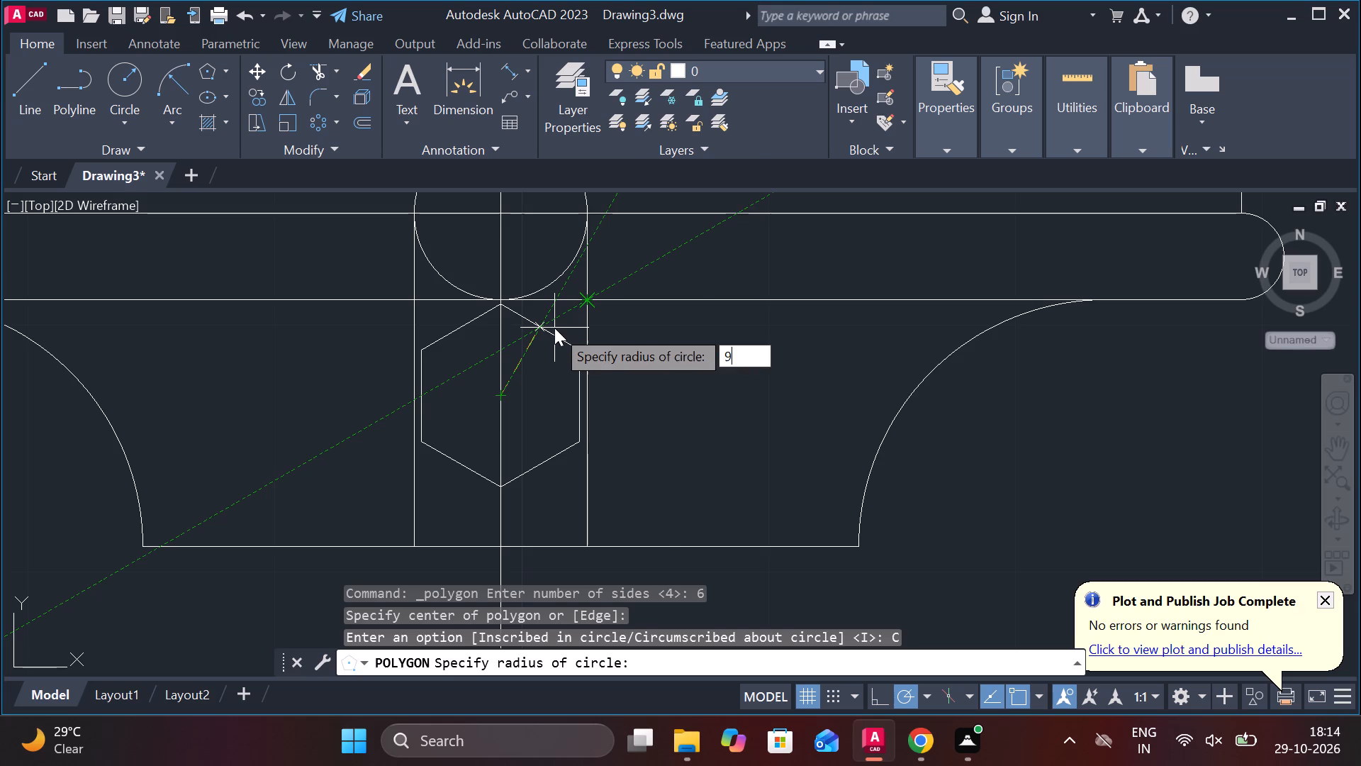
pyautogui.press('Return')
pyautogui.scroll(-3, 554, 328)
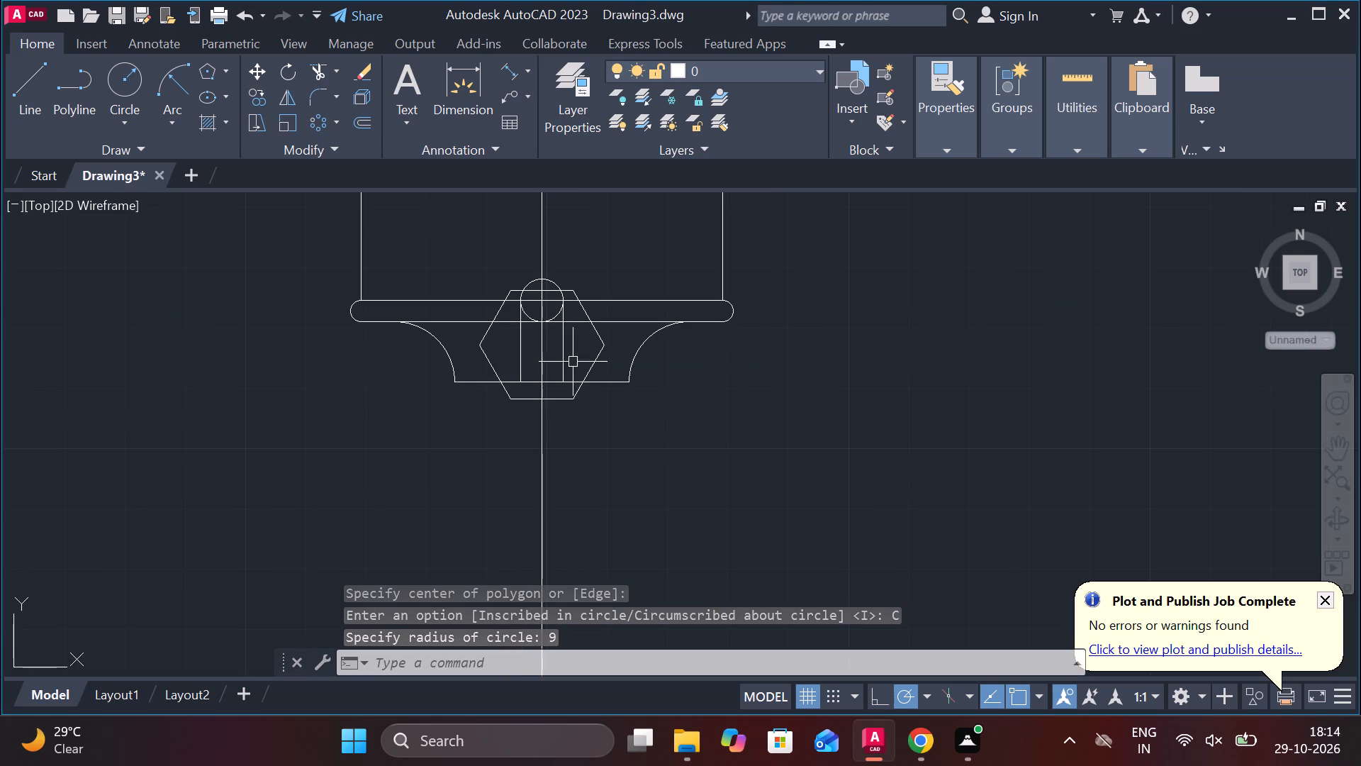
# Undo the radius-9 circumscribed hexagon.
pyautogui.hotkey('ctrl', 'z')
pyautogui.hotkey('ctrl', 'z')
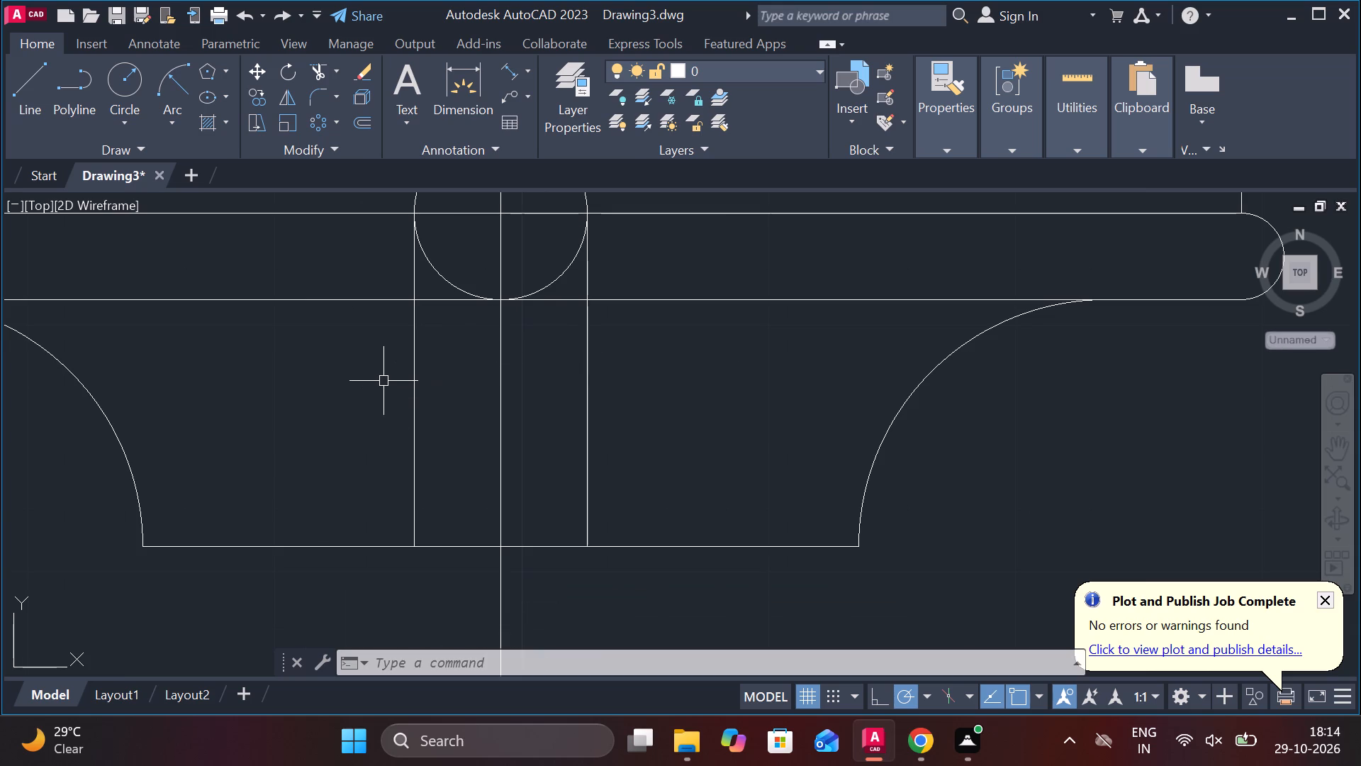
# Draw a six-sided polygon centred on the centreline between the slot lines, circumscribed about a circle of radius 5.5.
pyautogui.scroll(-1, 388, 366)
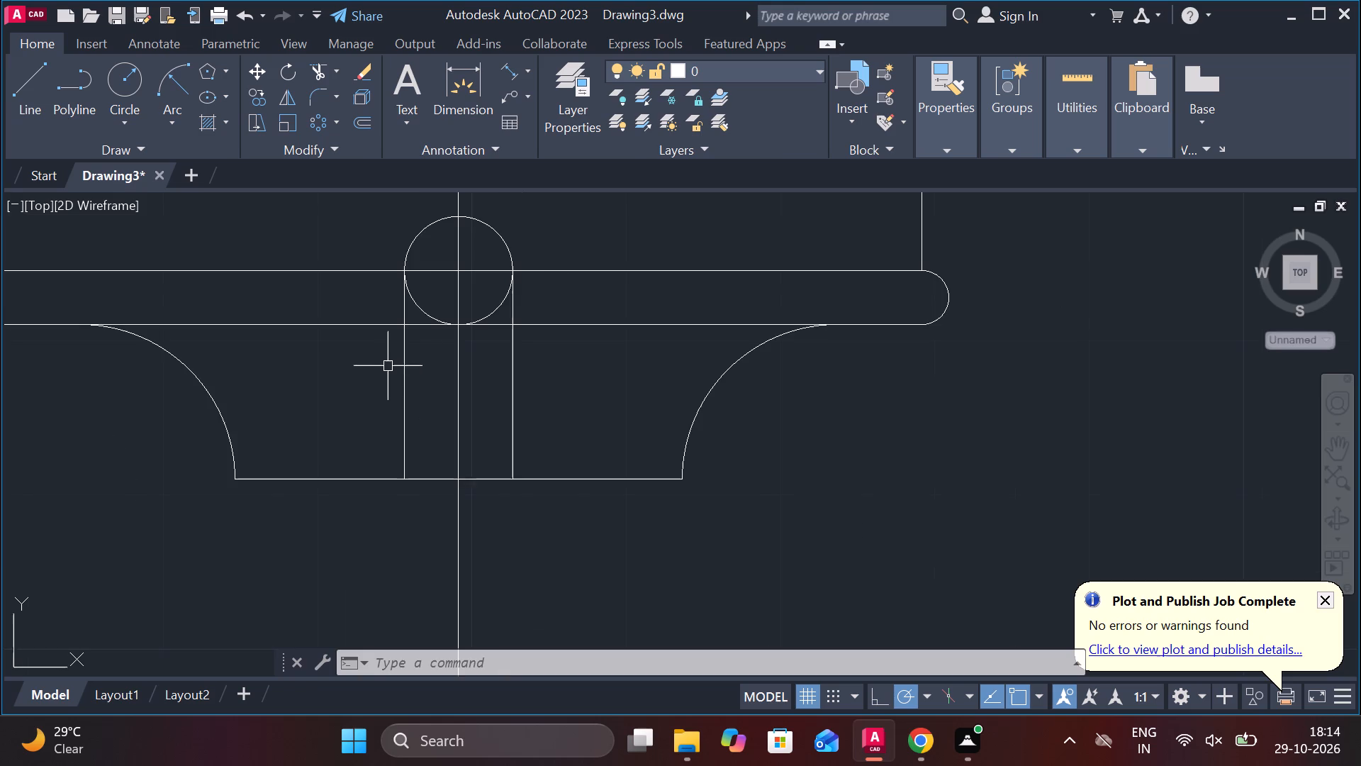
pyautogui.scroll(-1, 388, 366)
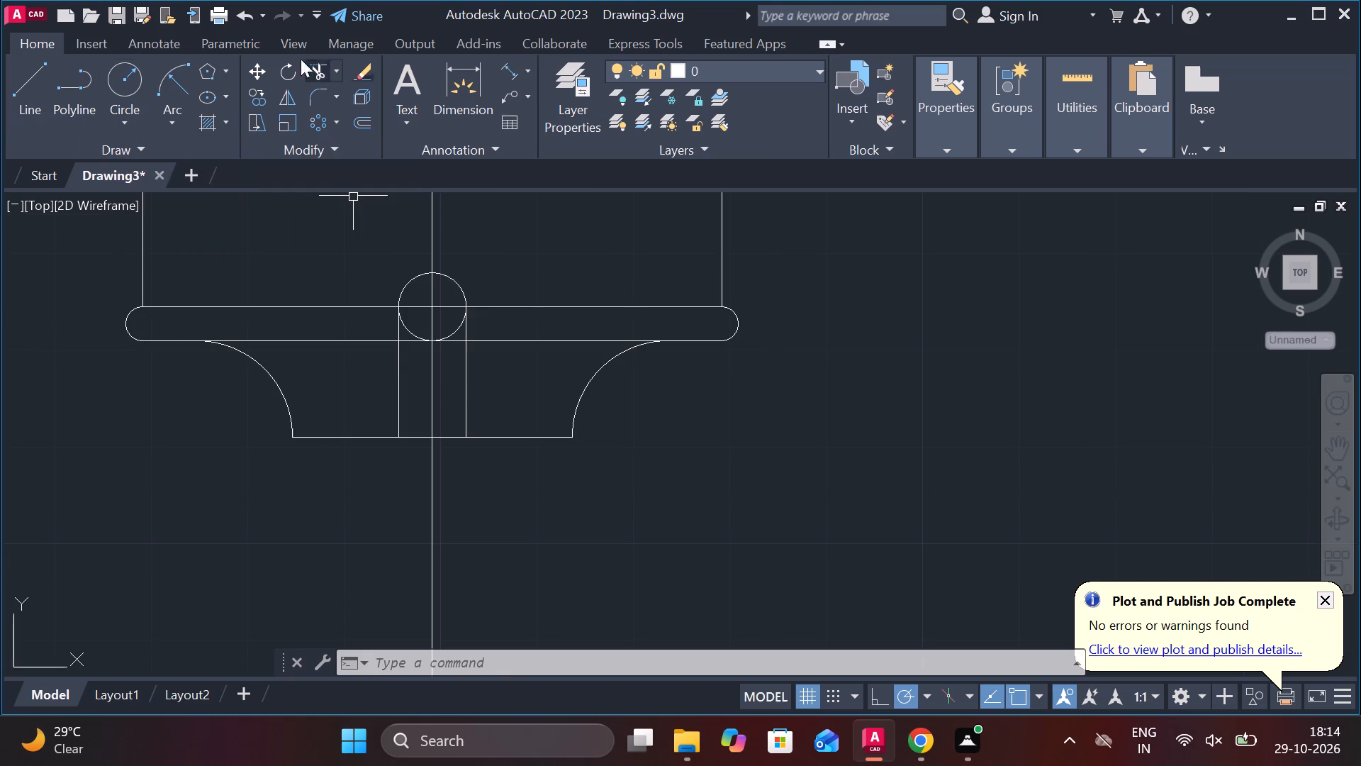
pyautogui.click(203, 67)
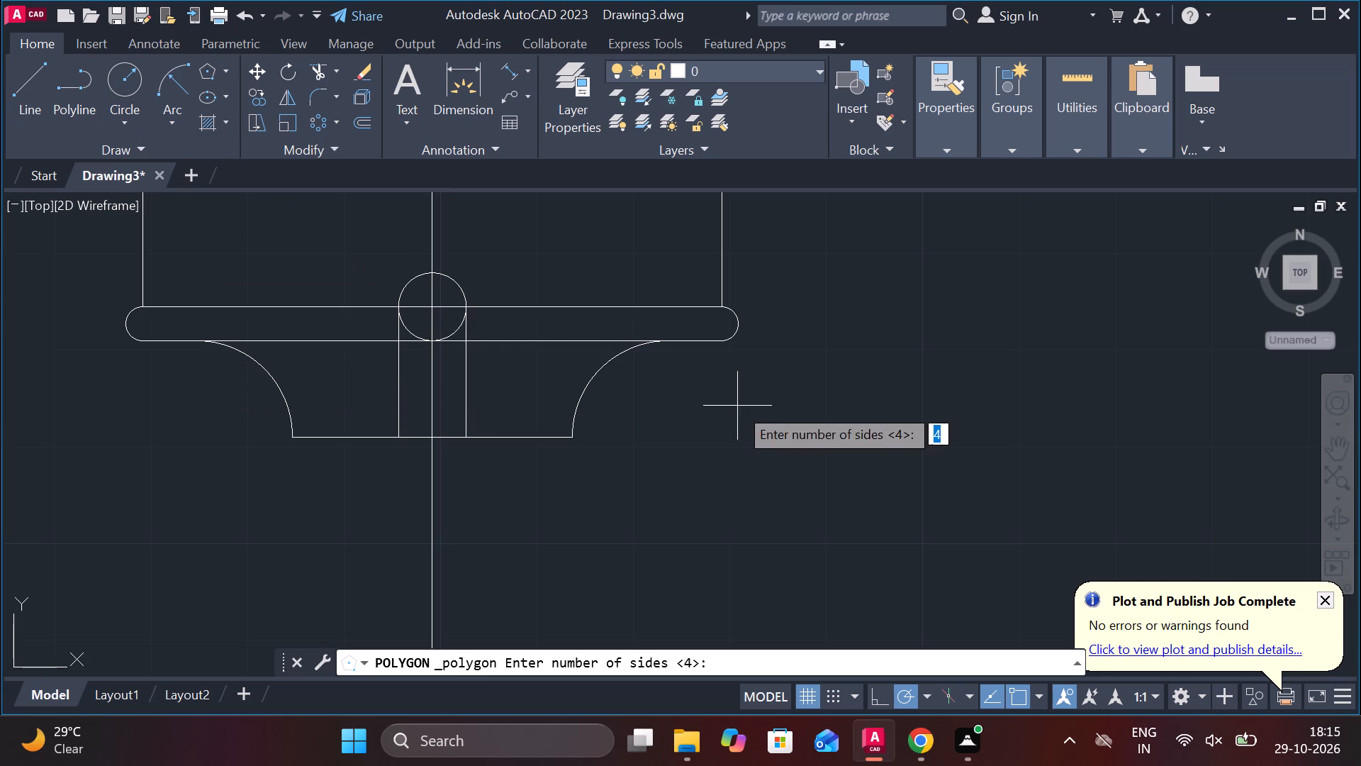
pyautogui.press('BackSpace')
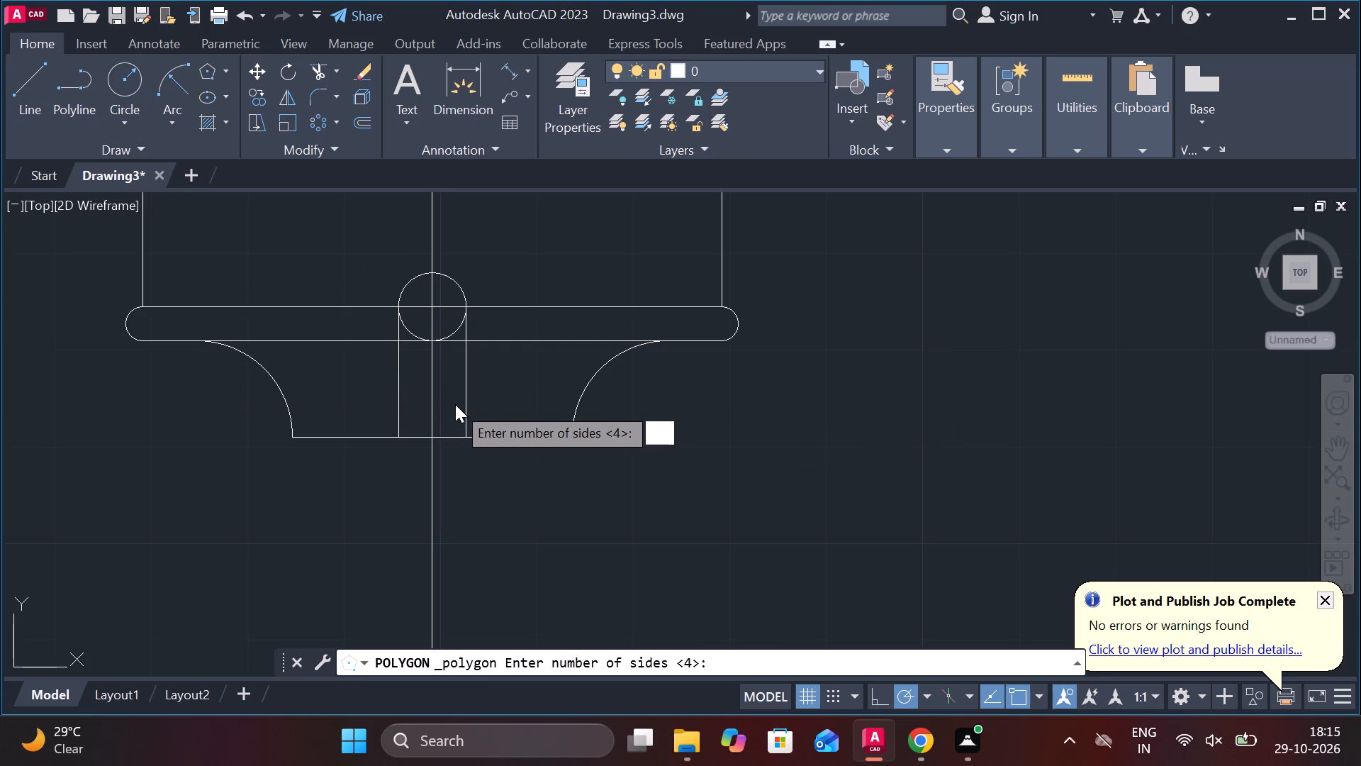
pyautogui.press('6')
pyautogui.press('Return')
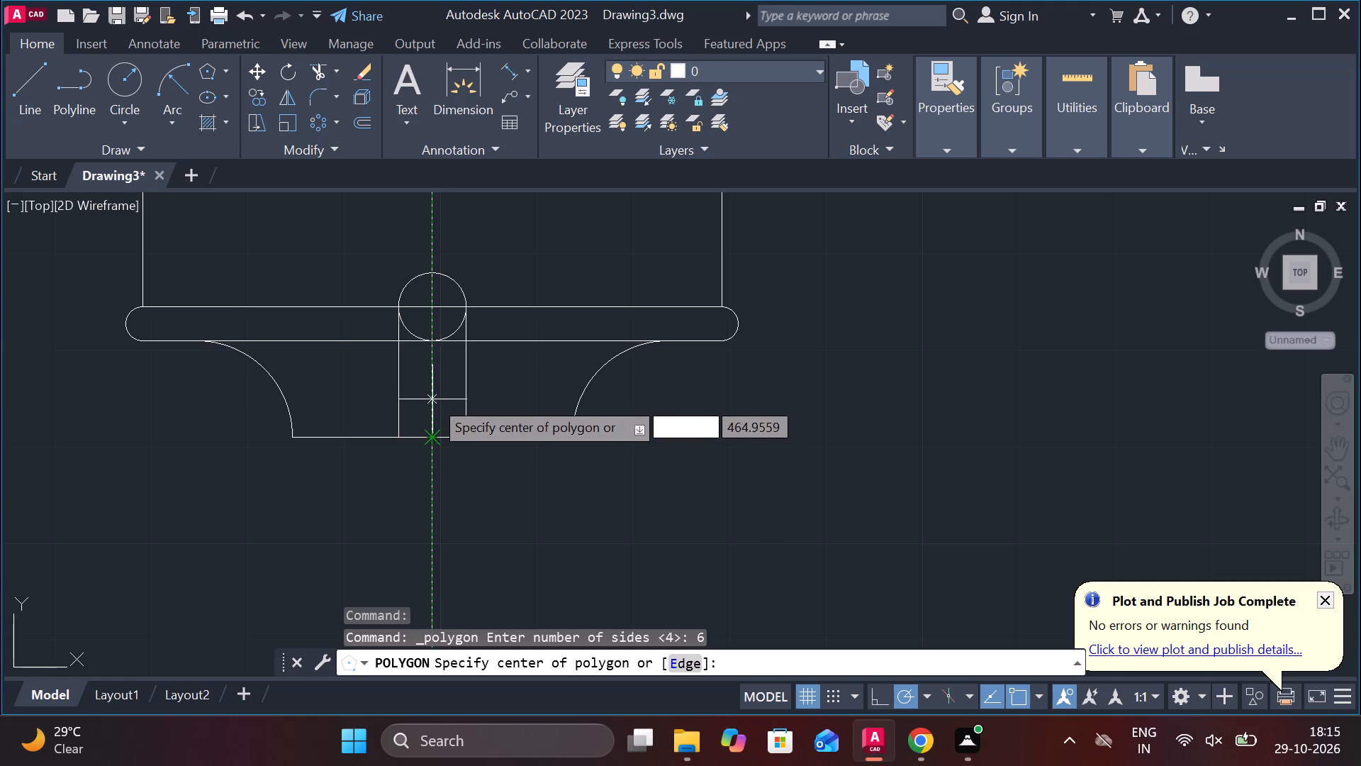
pyautogui.click(432, 379)
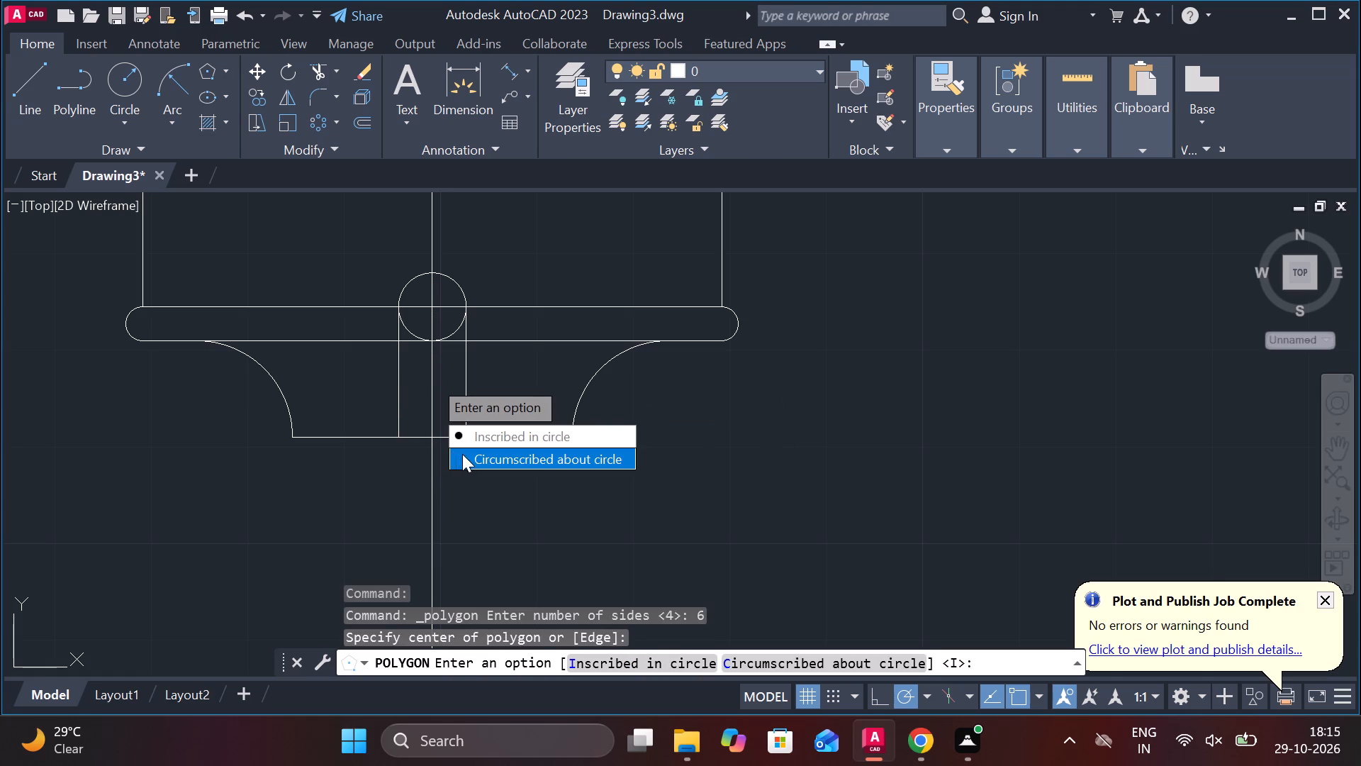
pyautogui.moveTo(462, 454); pyautogui.dragTo(432, 379)
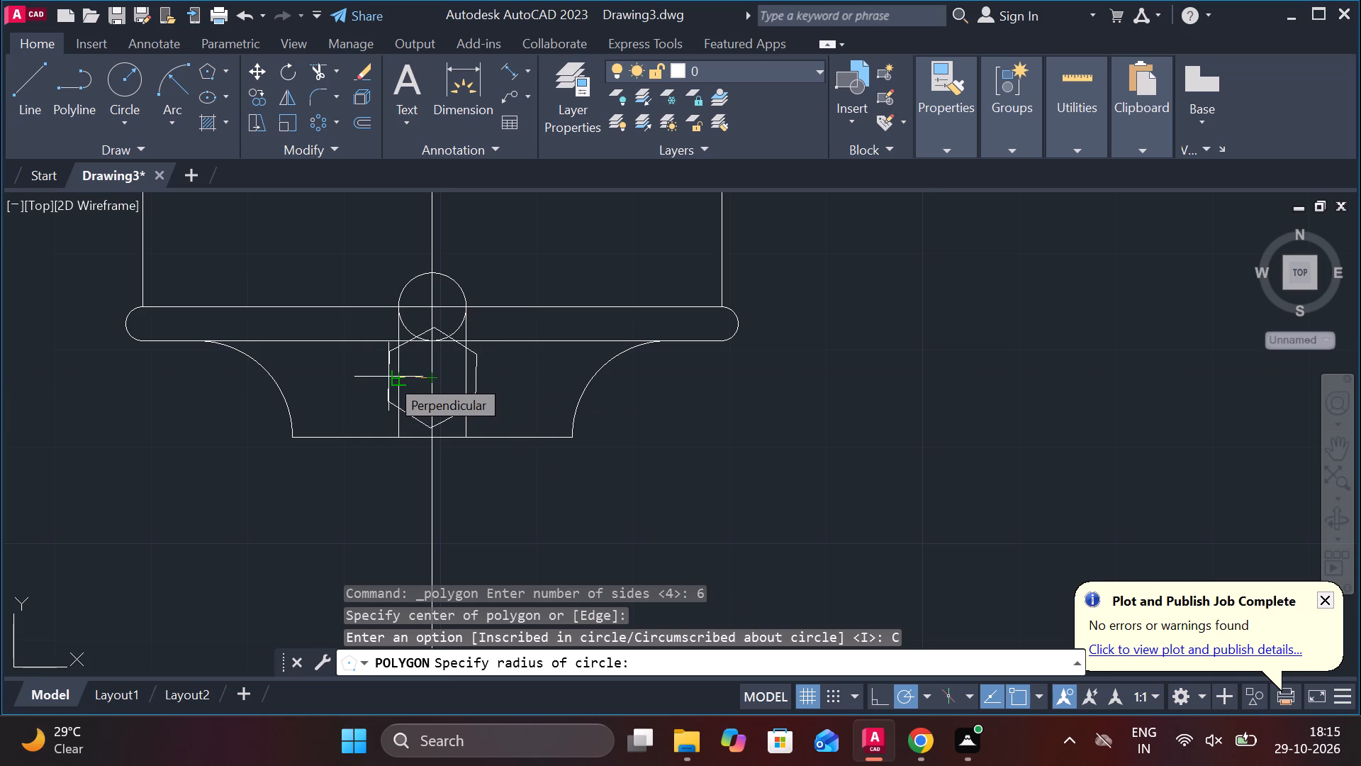
pyautogui.scroll(1, 388, 377)
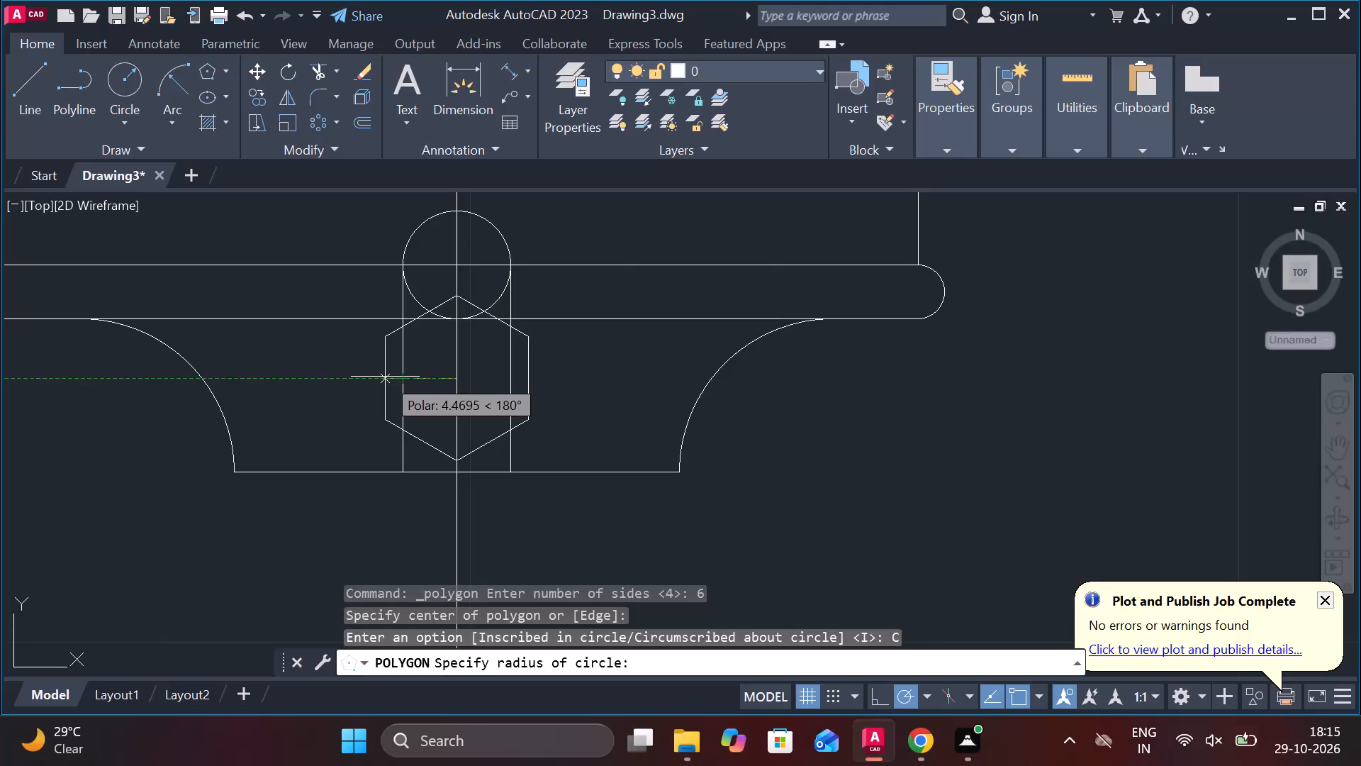
pyautogui.write('5.5')
pyautogui.press('Return')
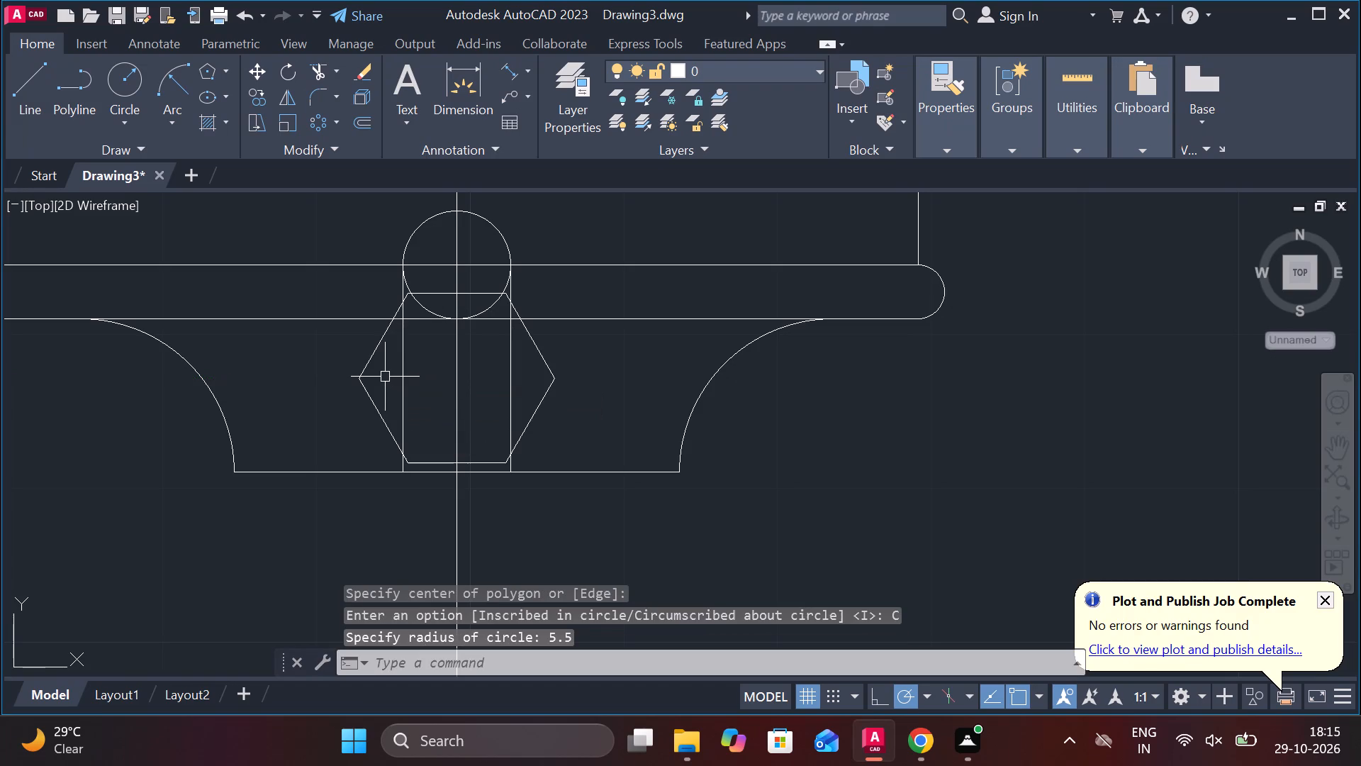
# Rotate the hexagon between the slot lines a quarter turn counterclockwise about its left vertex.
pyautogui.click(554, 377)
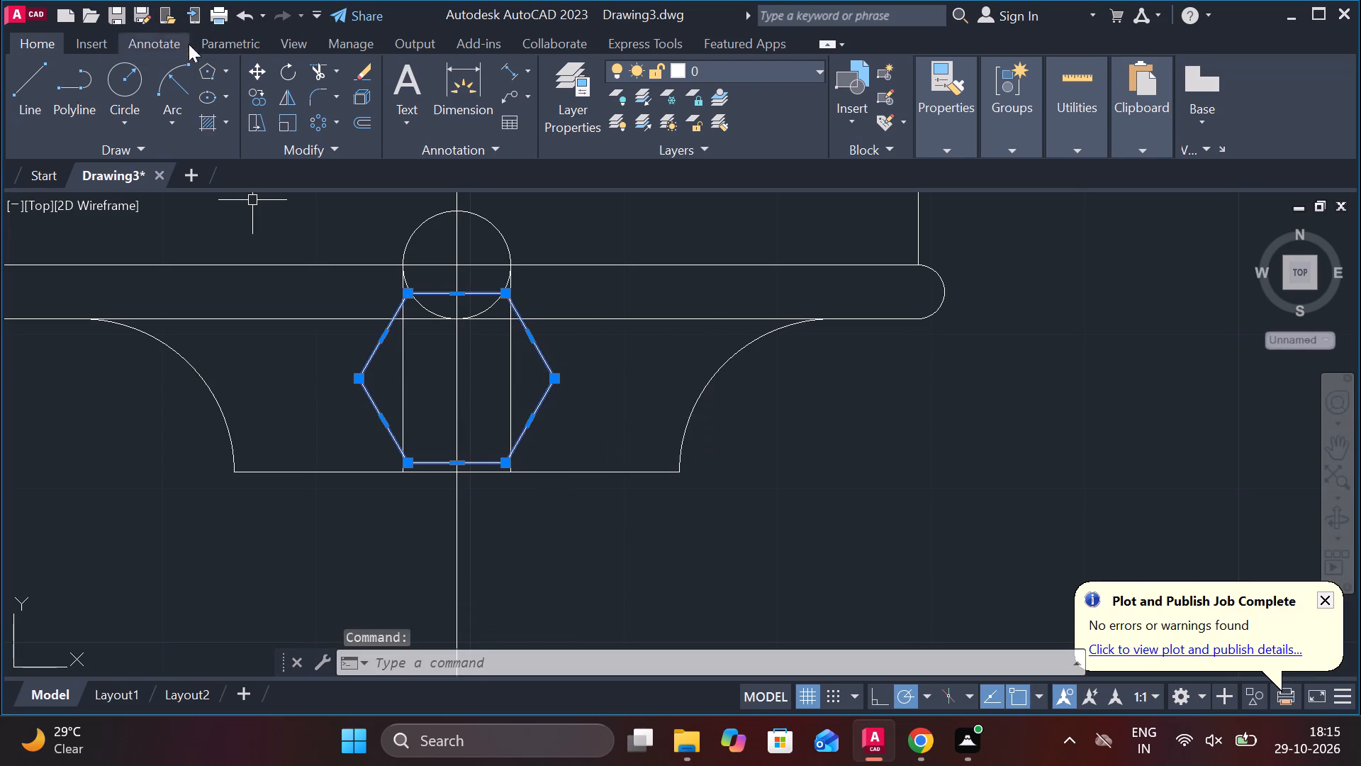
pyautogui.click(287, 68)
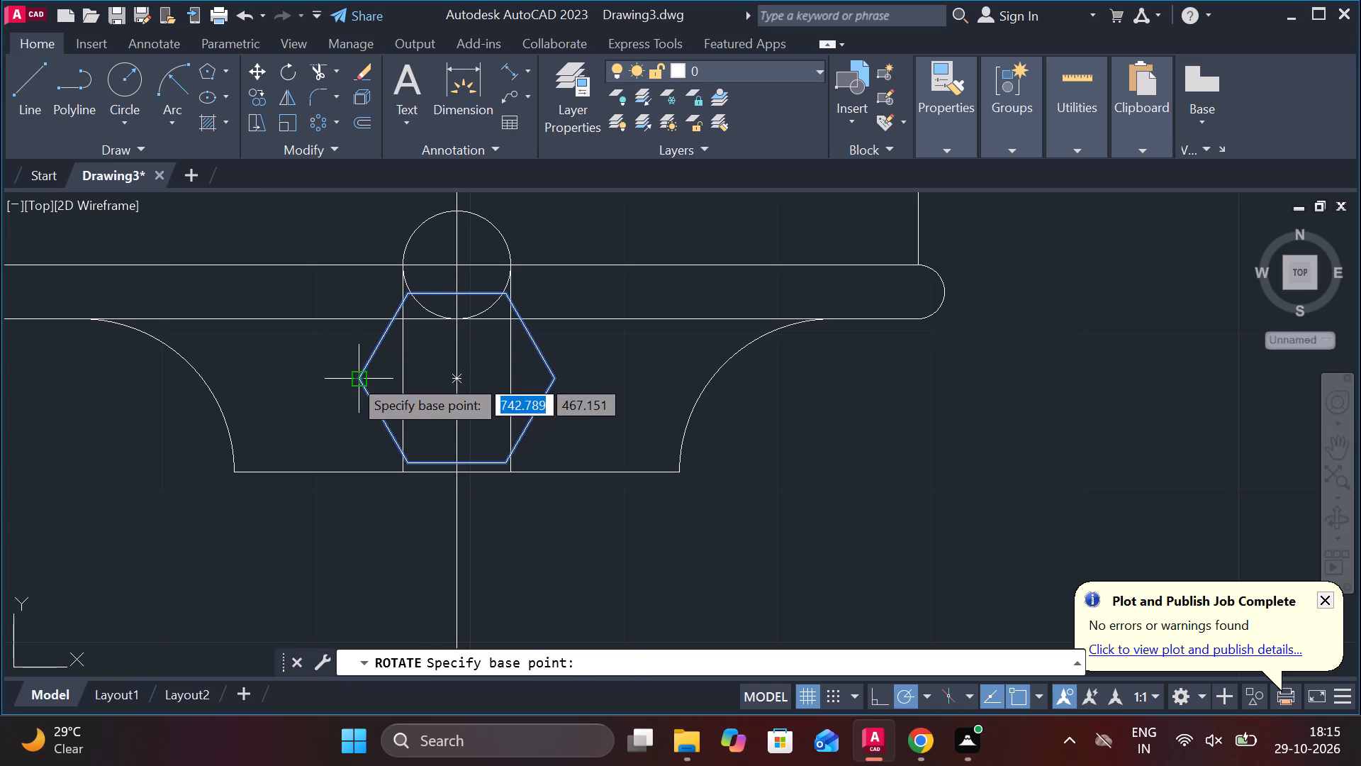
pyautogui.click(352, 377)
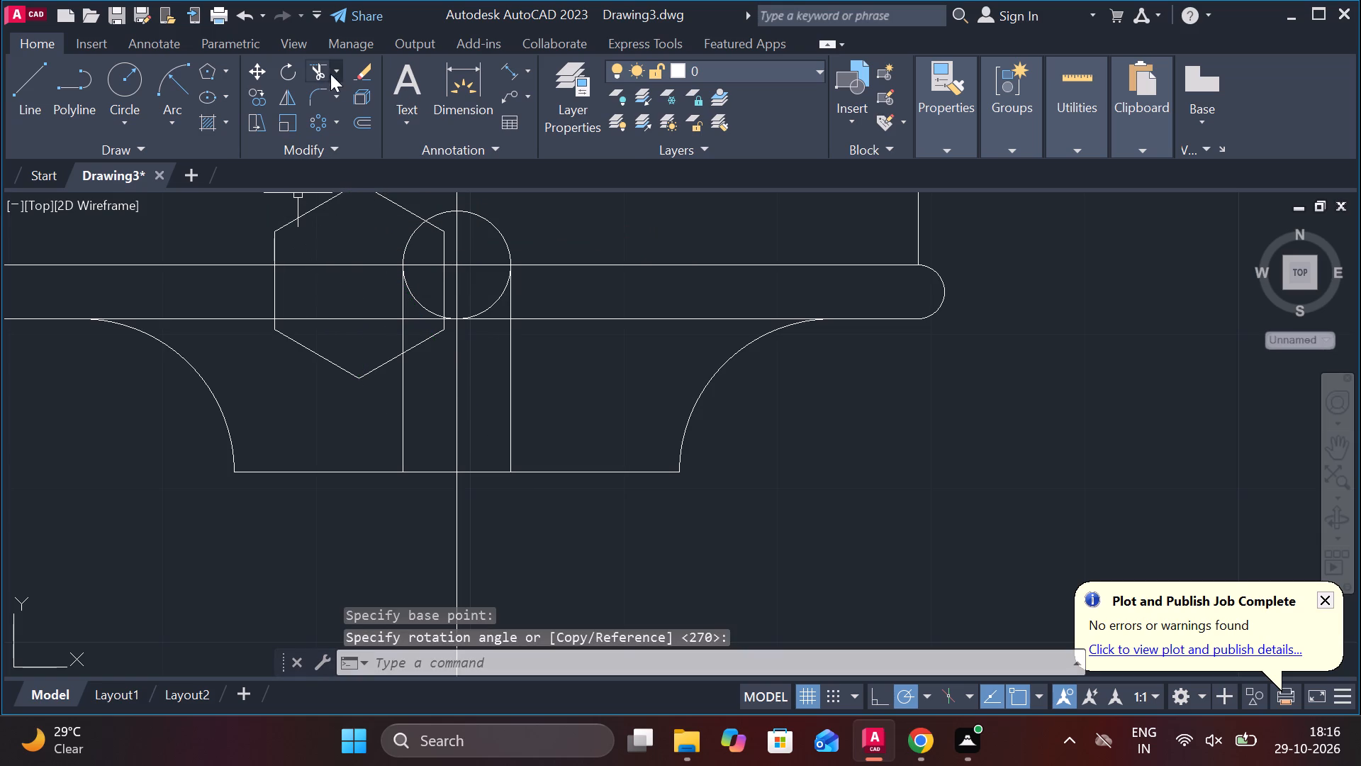
# Measure the distance between opposite corners of the rotated hexagon using an aligned dimension.
pyautogui.click(513, 70)
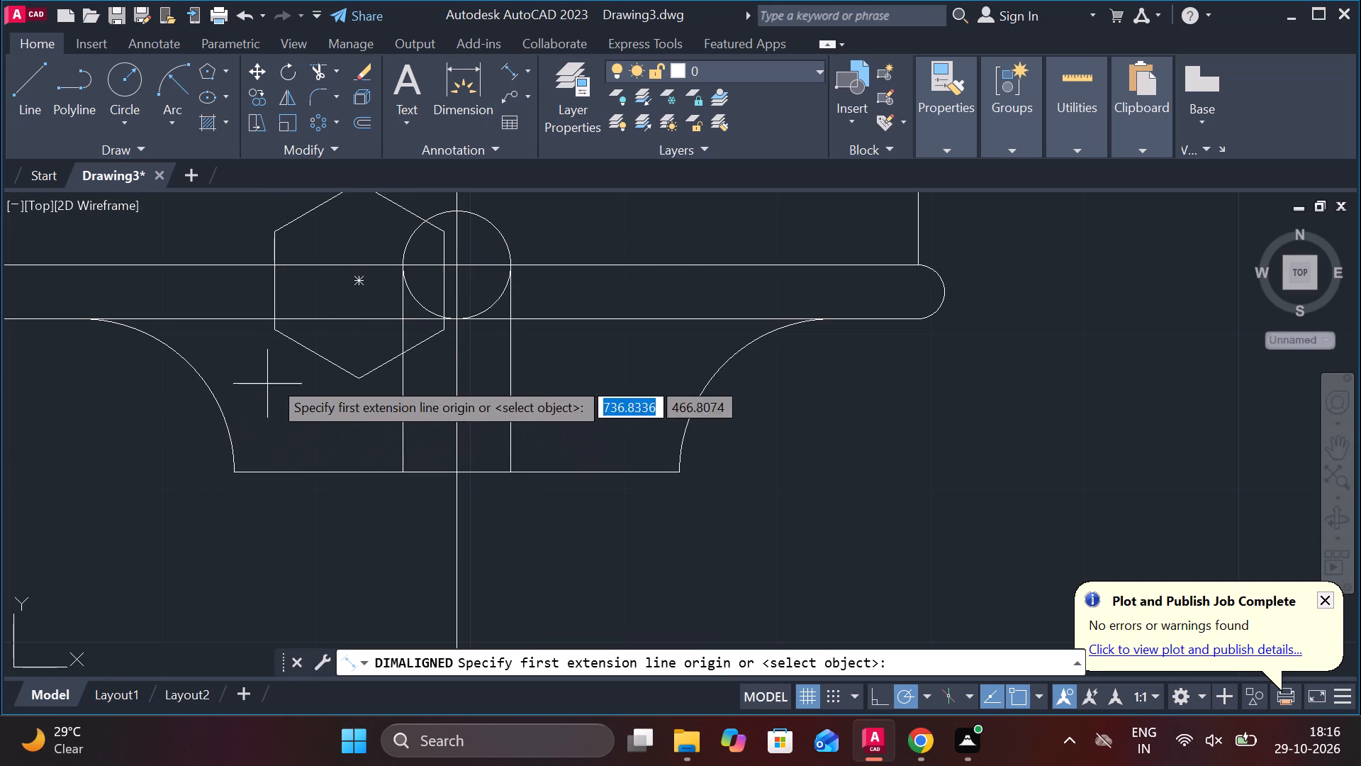
pyautogui.click(276, 334)
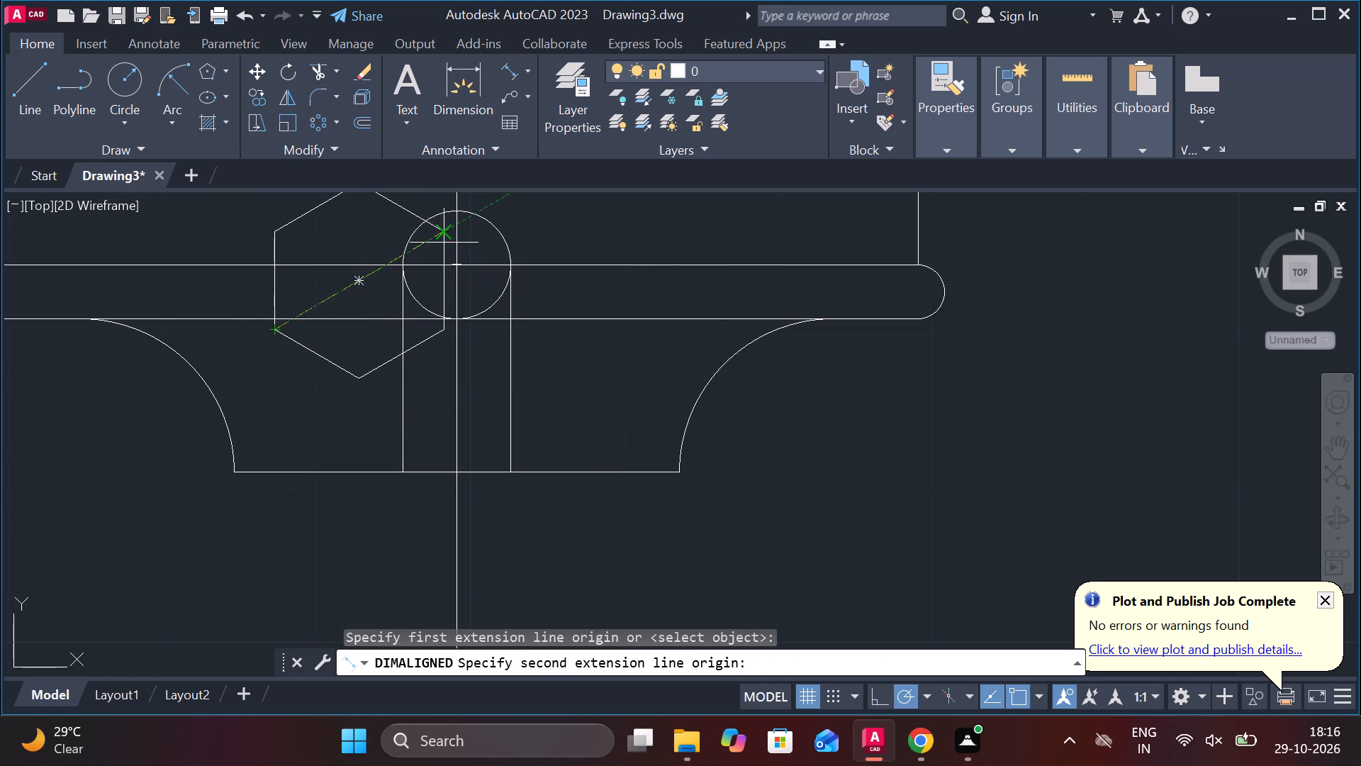
pyautogui.click(442, 235)
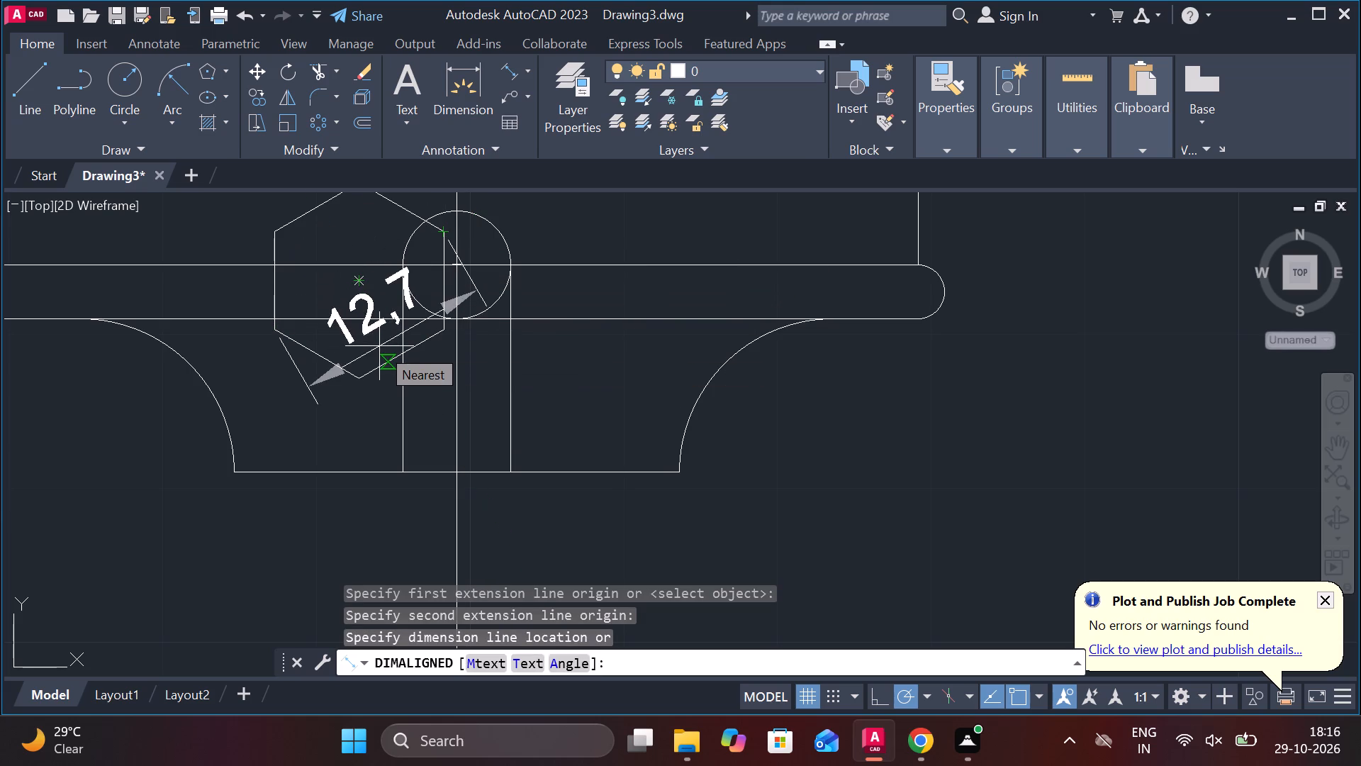
pyautogui.press('Escape')
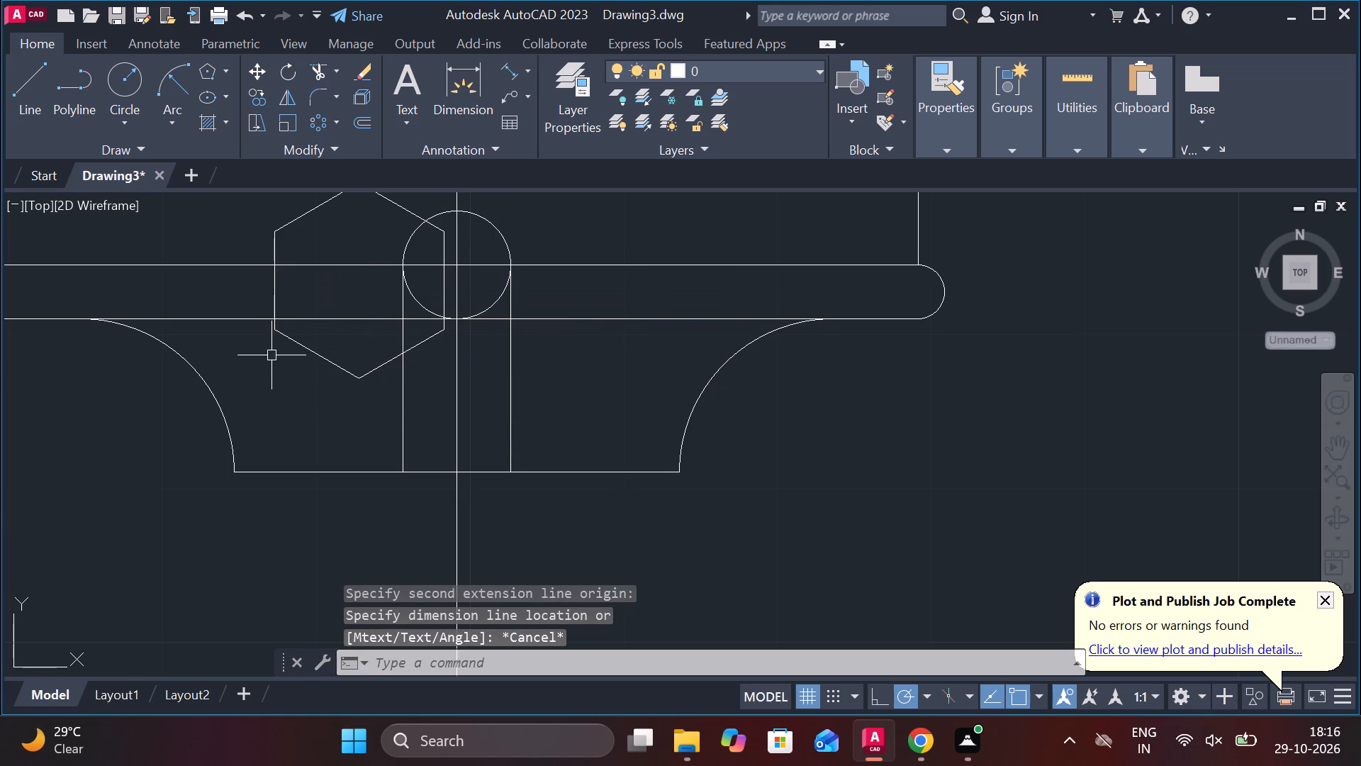
# Delete the rotated hexagon beside the slot.
pyautogui.click(313, 355)
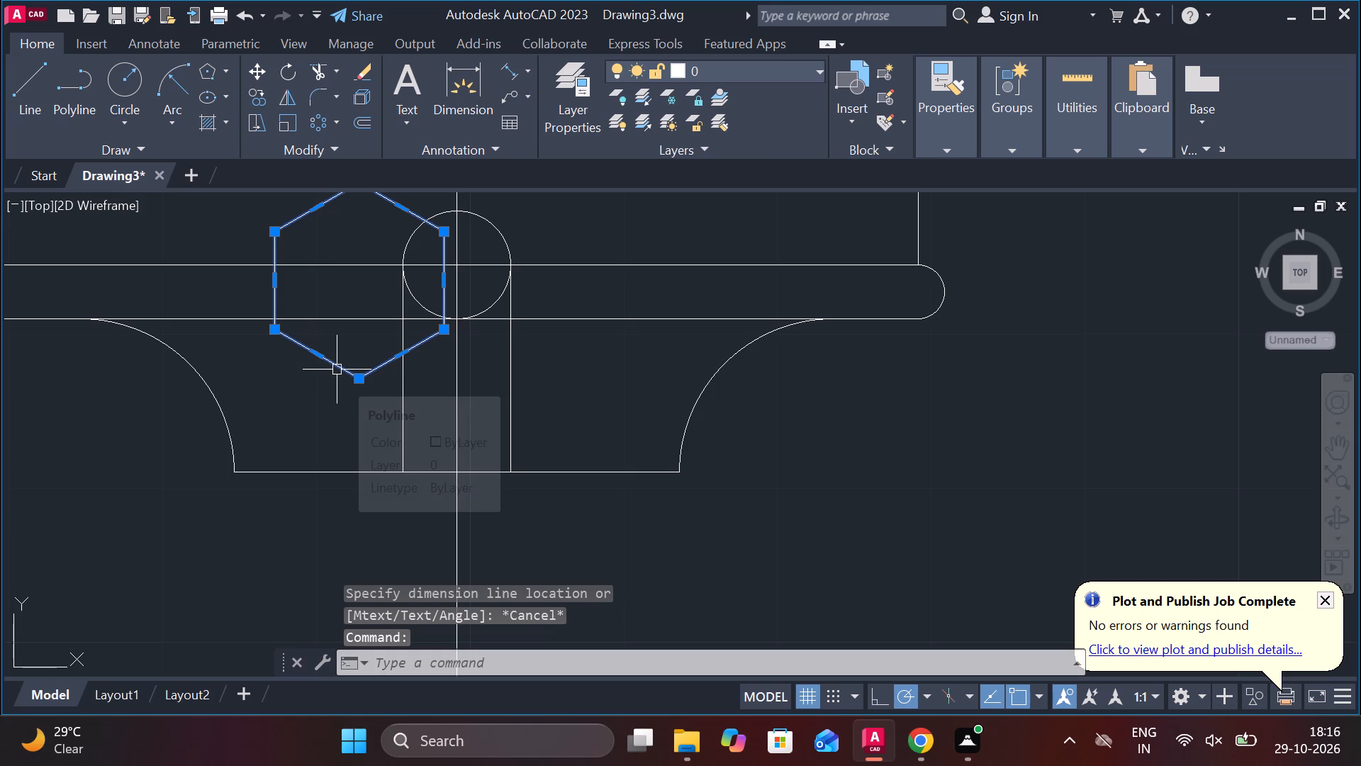
pyautogui.press('Delete')
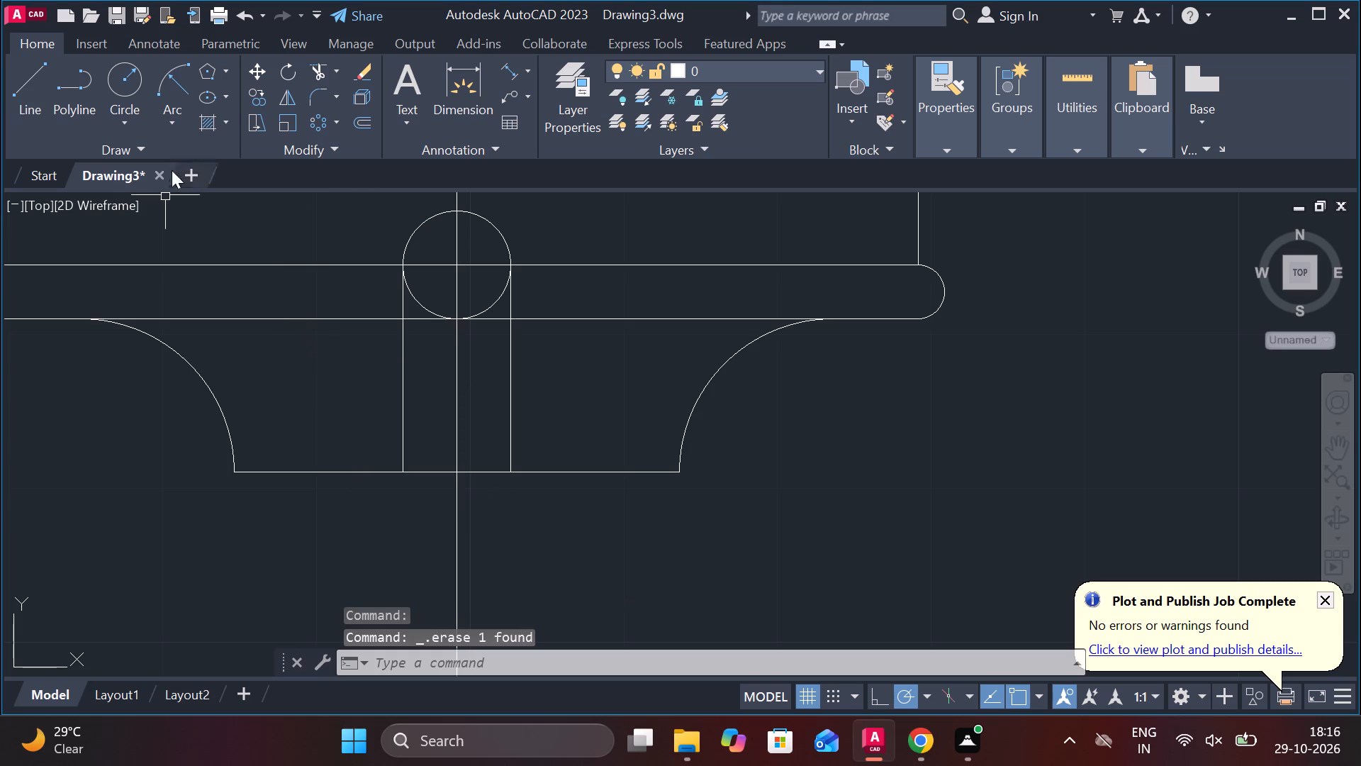
# Draw a horizontal line of length 11 in the empty space to the right of the body's neck.
pyautogui.click(25, 93)
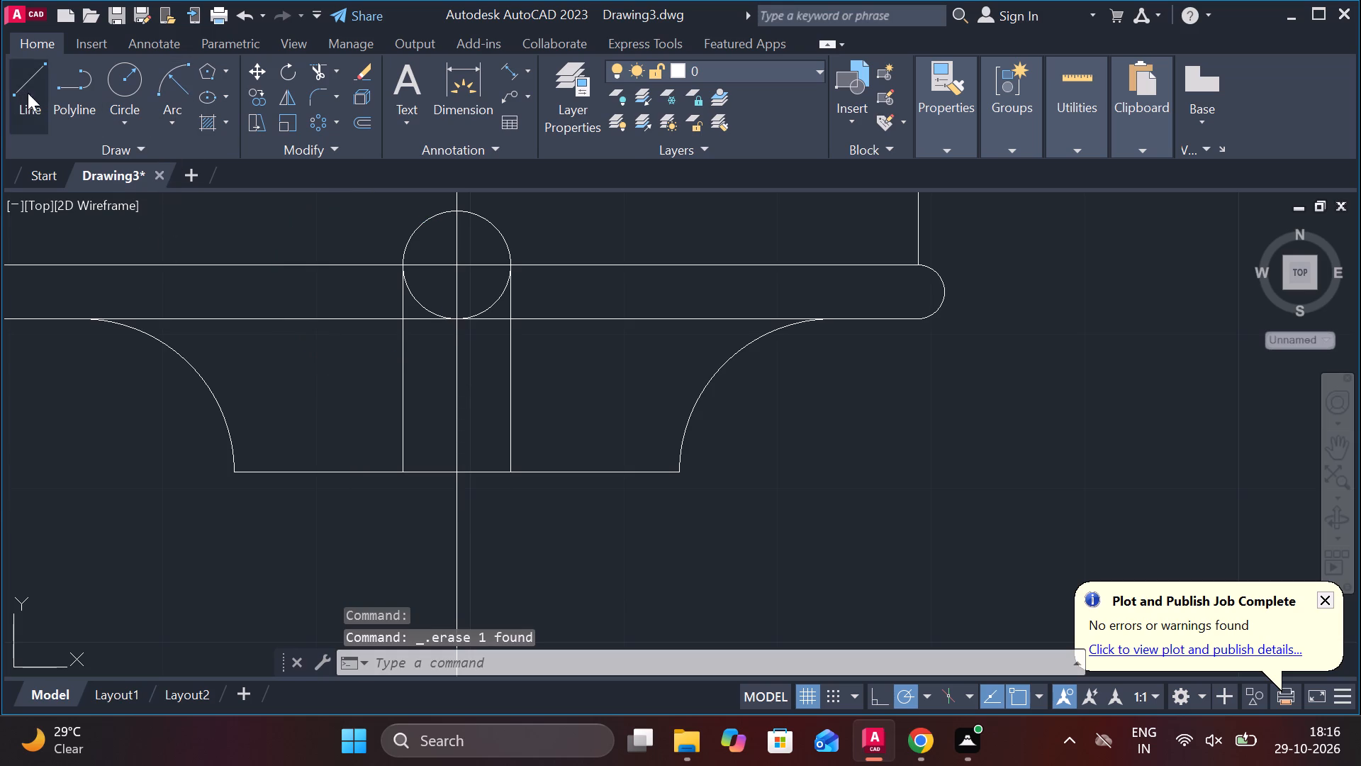
pyautogui.click(818, 444)
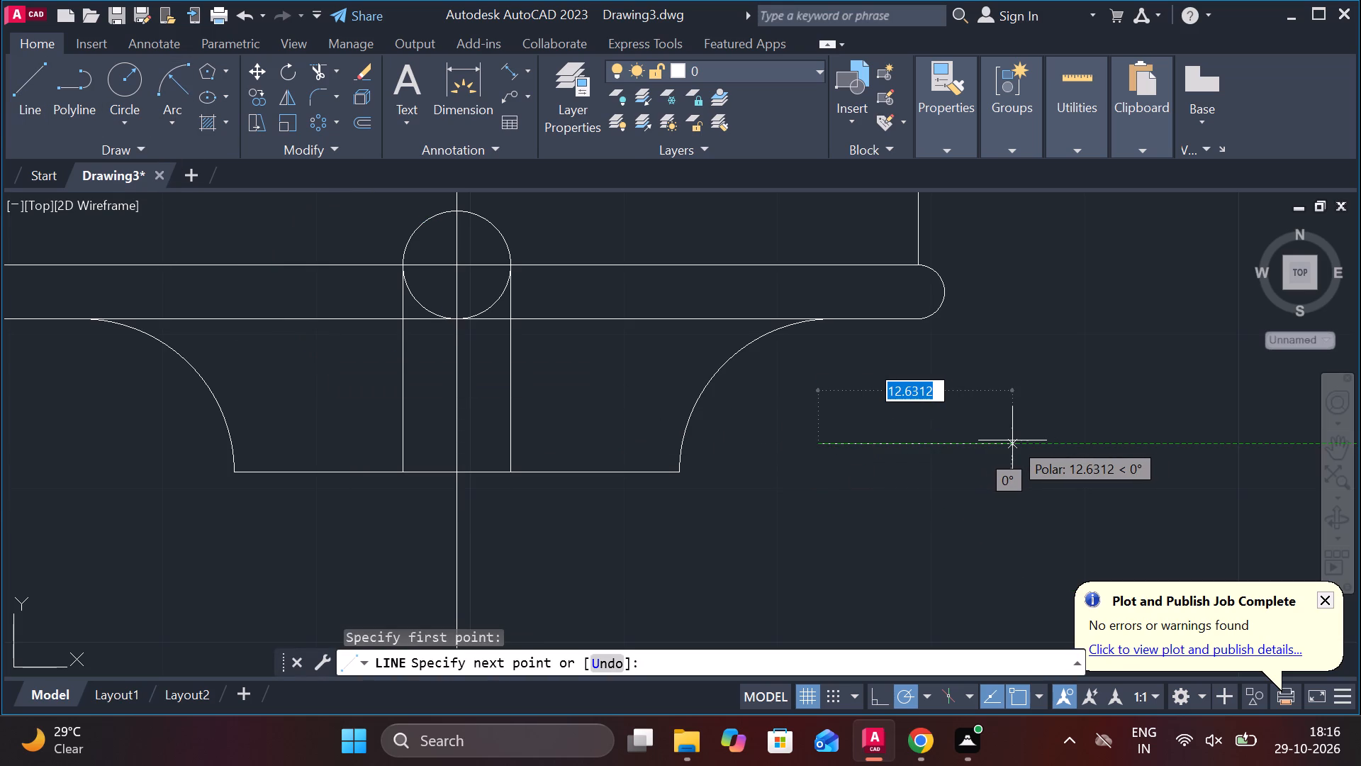
pyautogui.write('11')
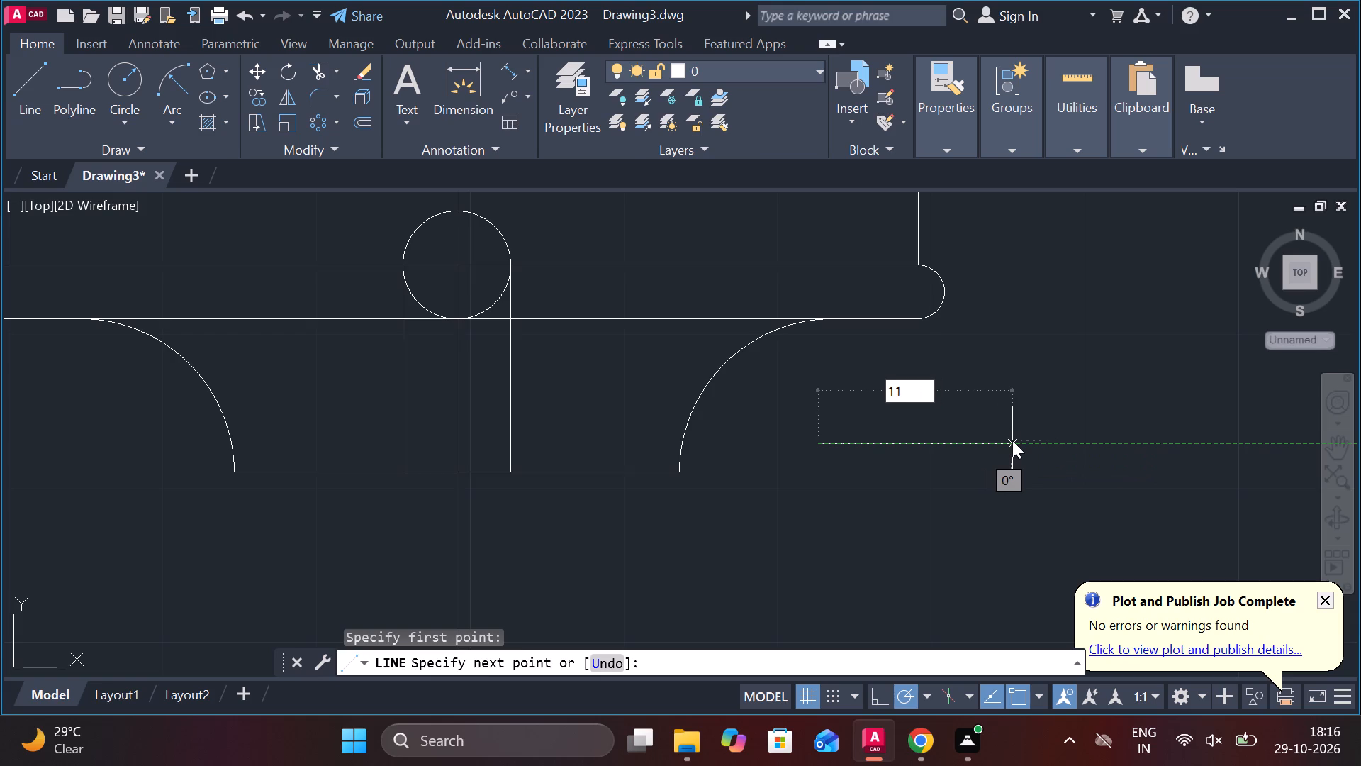
pyautogui.press('Return')
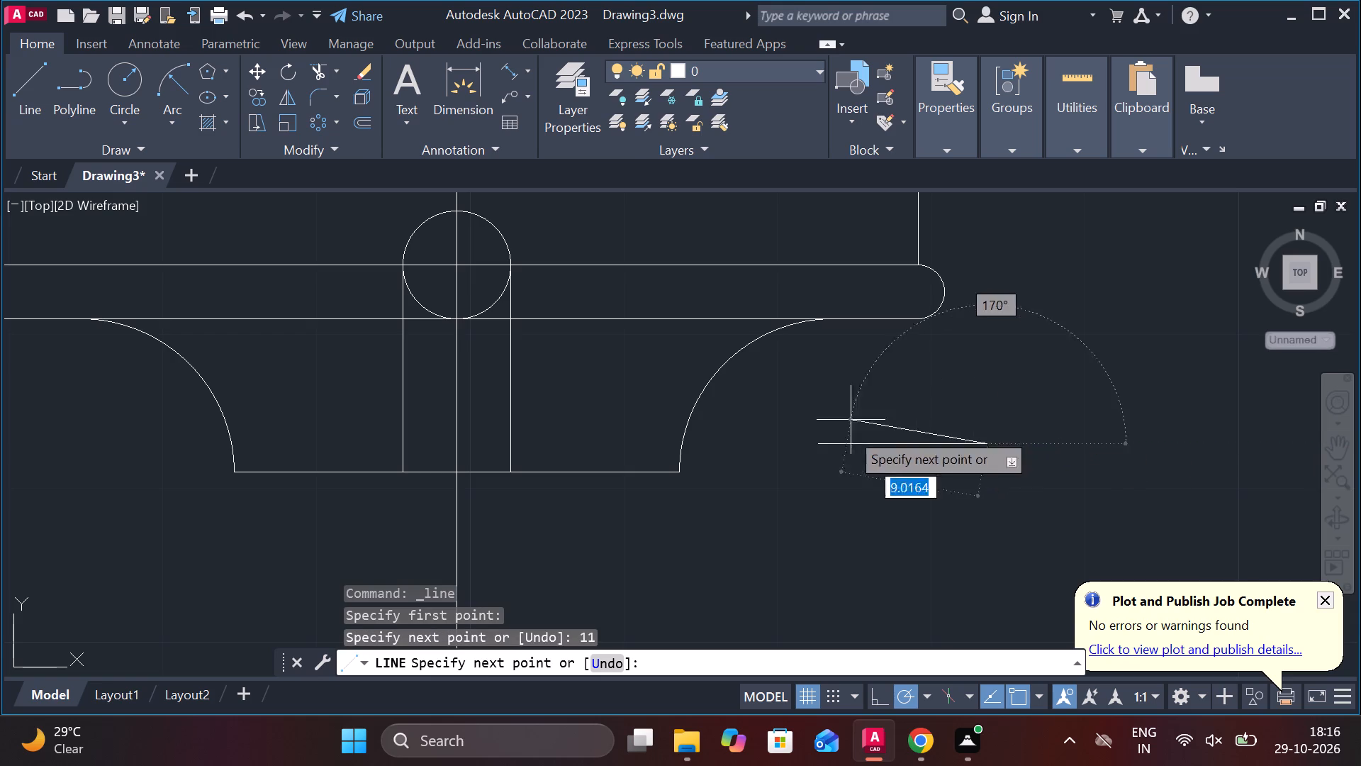
pyautogui.press('Escape')
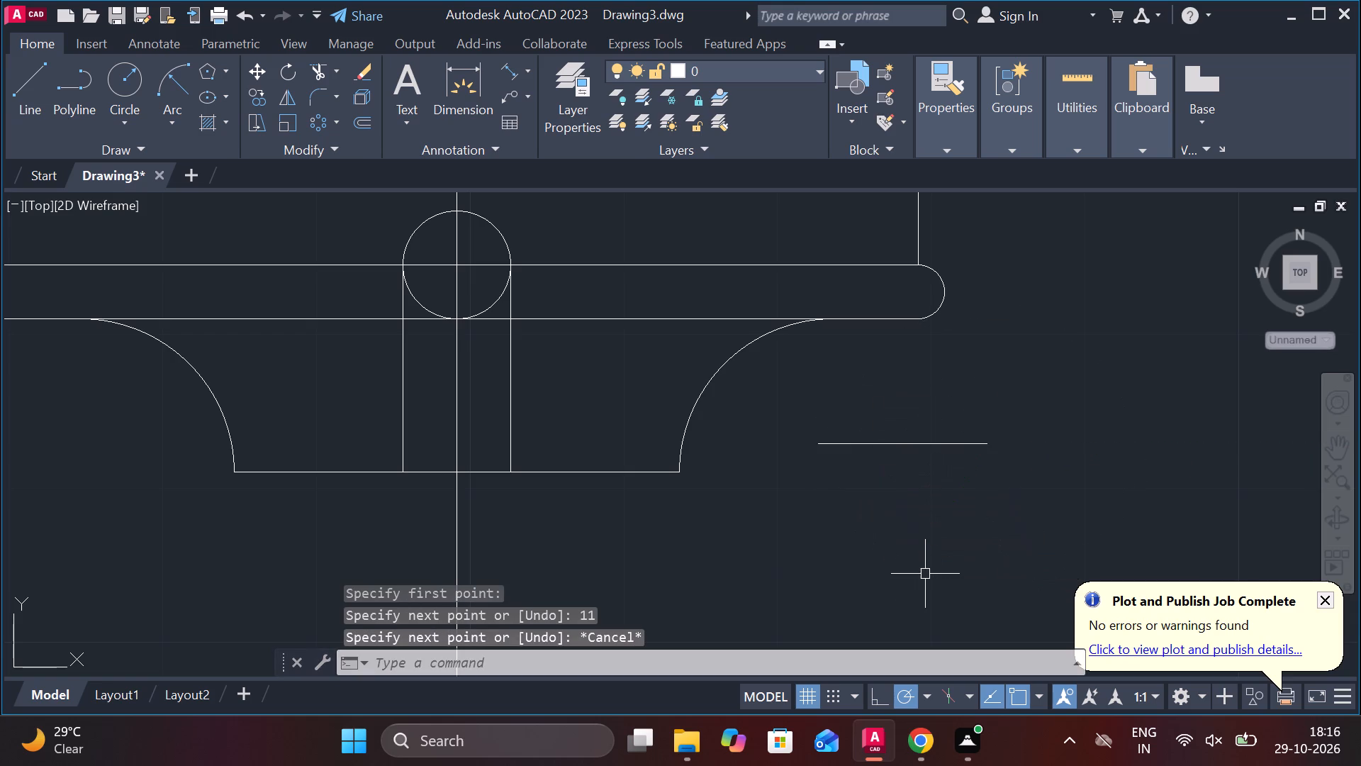
# Draw a six-sided polygon inscribed in a circle, centred on the length-11 line's midpoint, with opposite vertices on the line's ends.
pyautogui.click(212, 72)
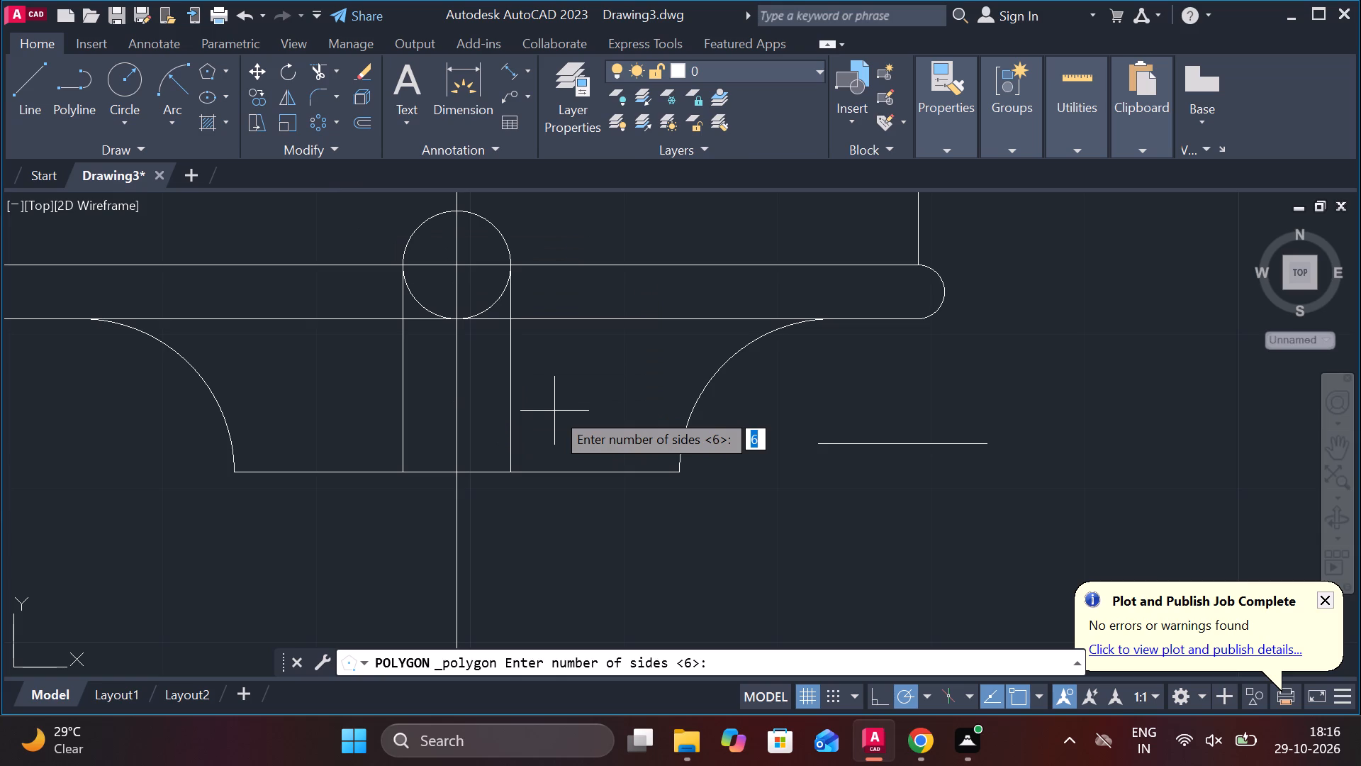
pyautogui.press('Return')
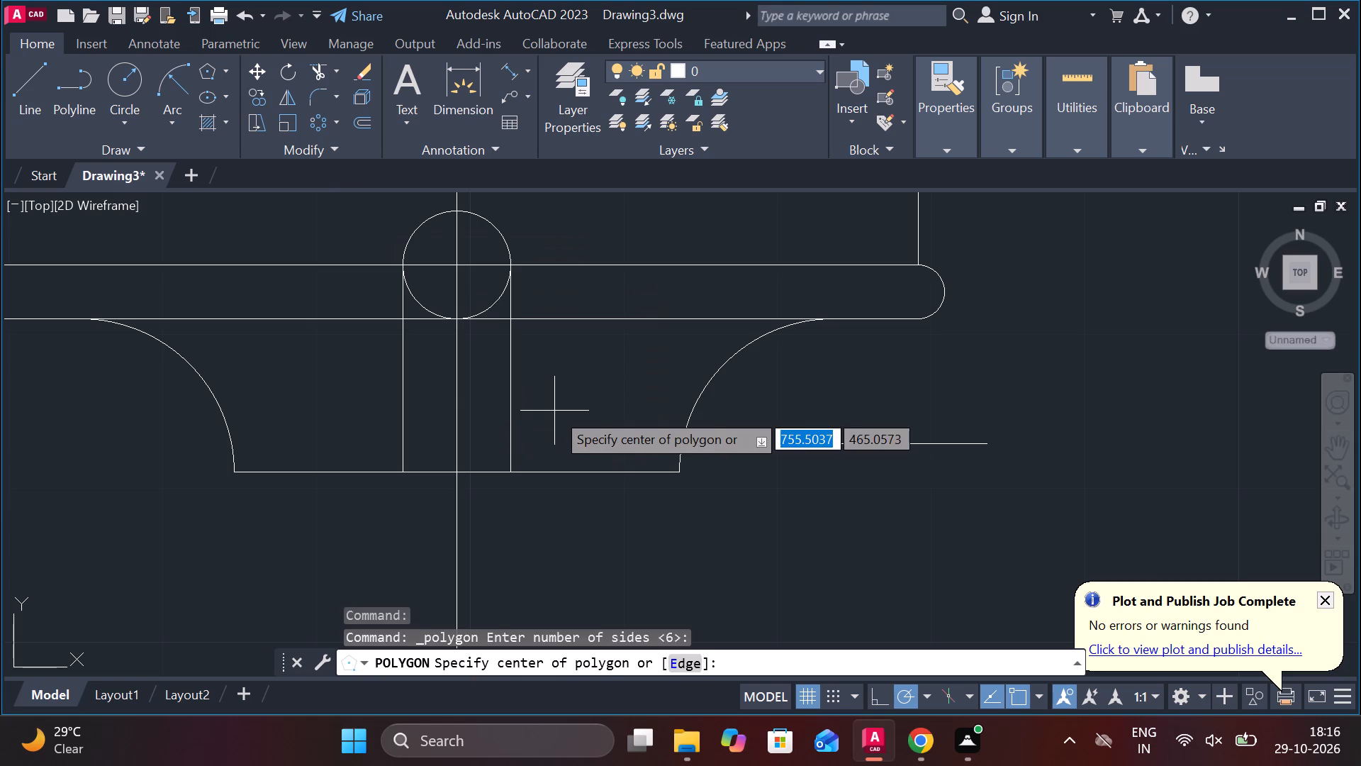
pyautogui.click(897, 443)
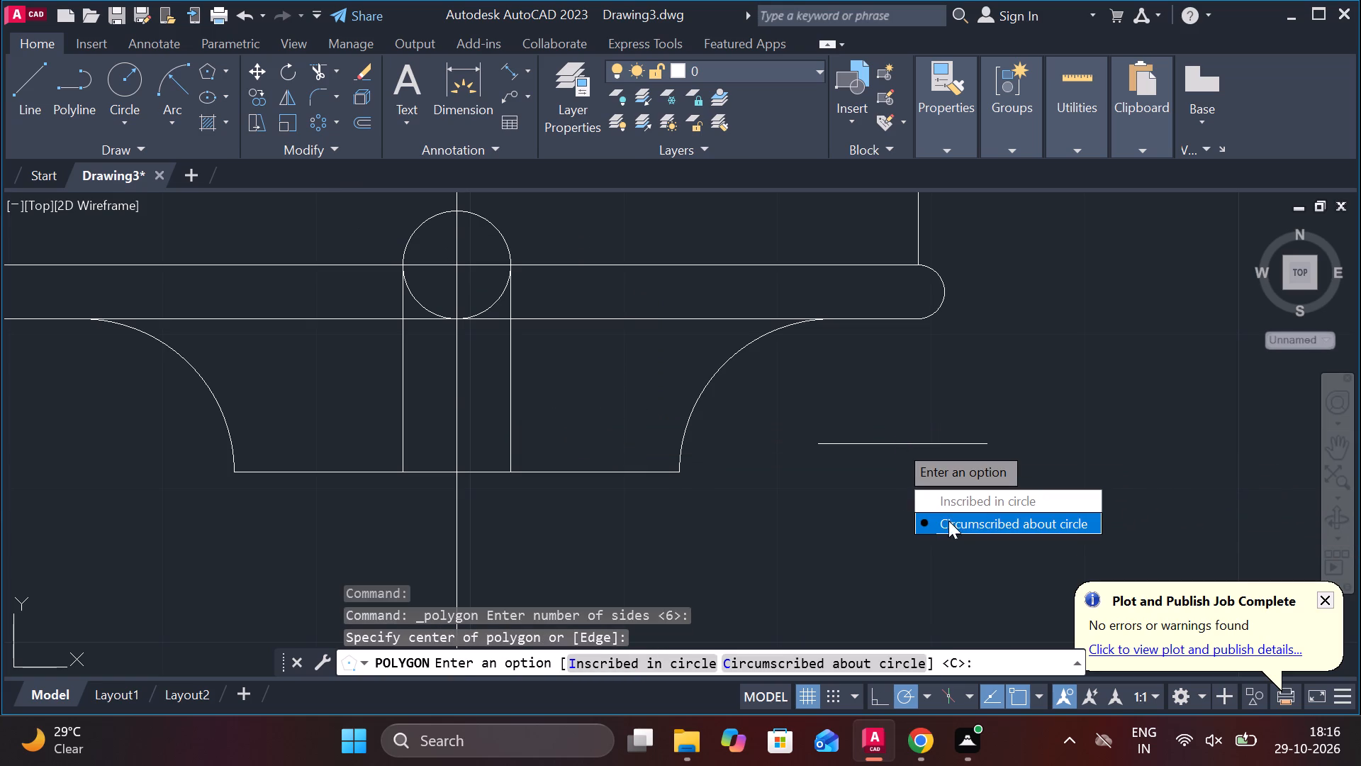
pyautogui.moveTo(951, 505); pyautogui.dragTo(897, 443)
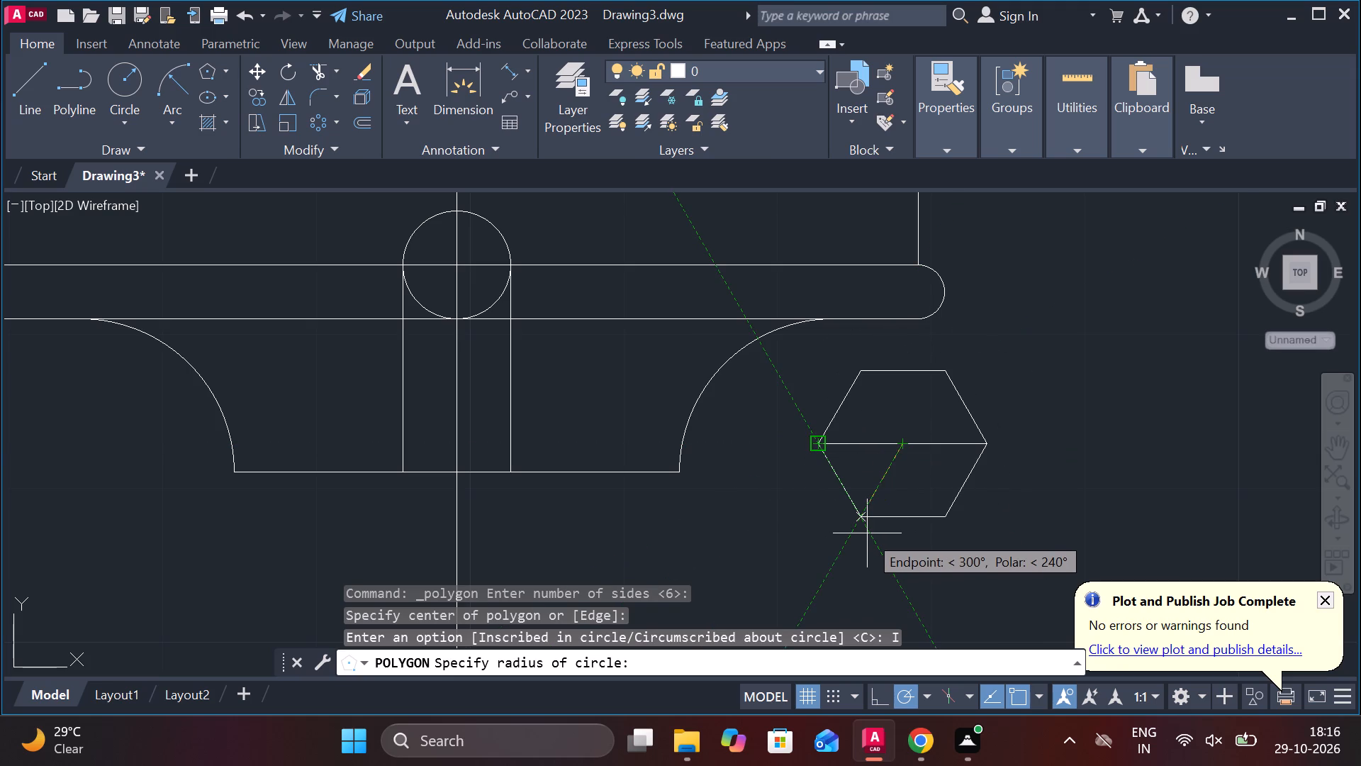
pyautogui.click(867, 533)
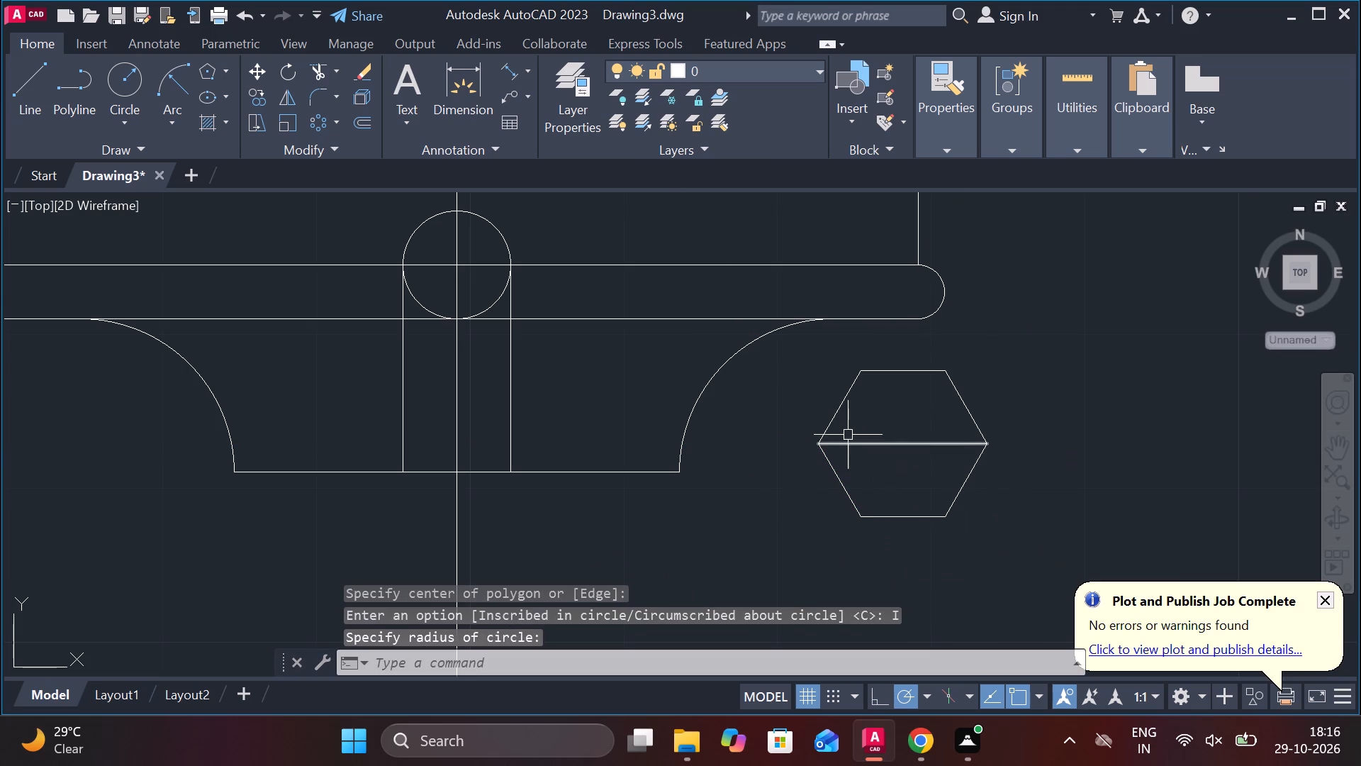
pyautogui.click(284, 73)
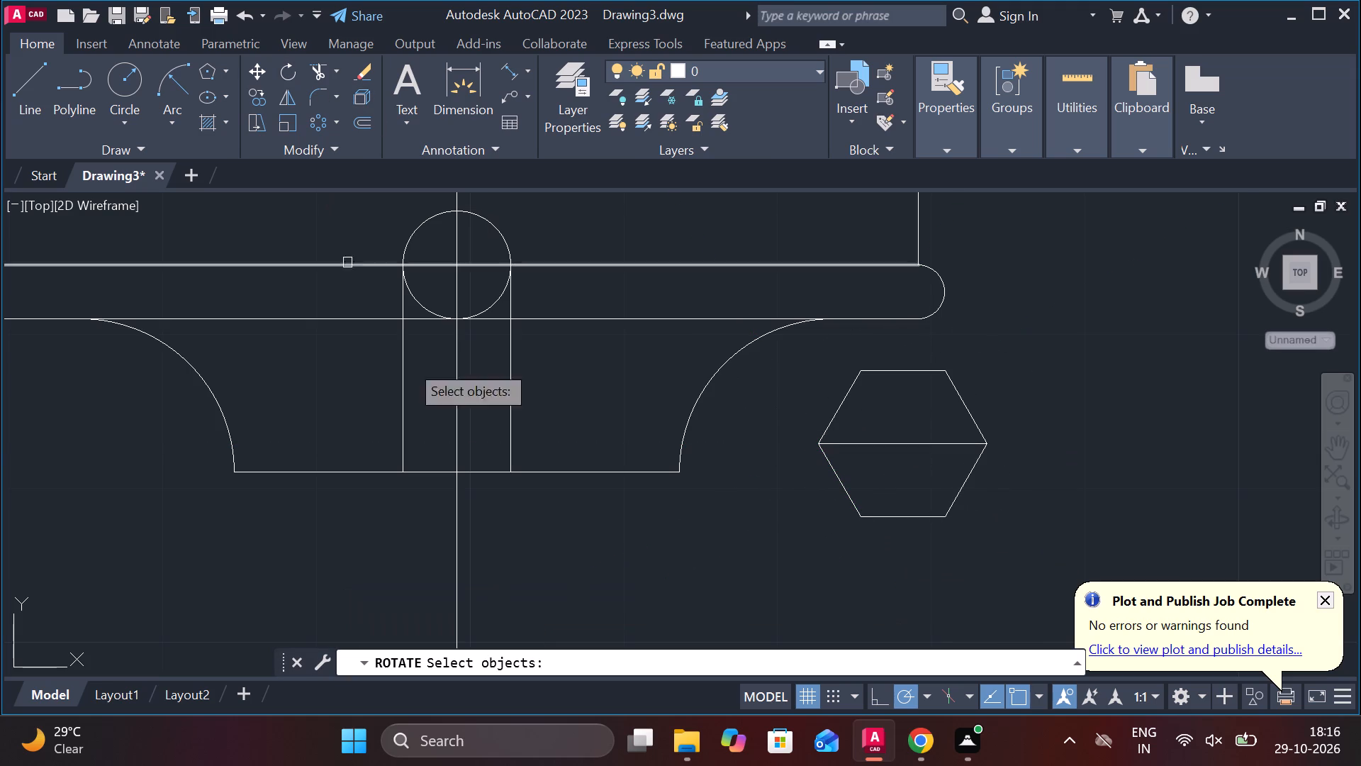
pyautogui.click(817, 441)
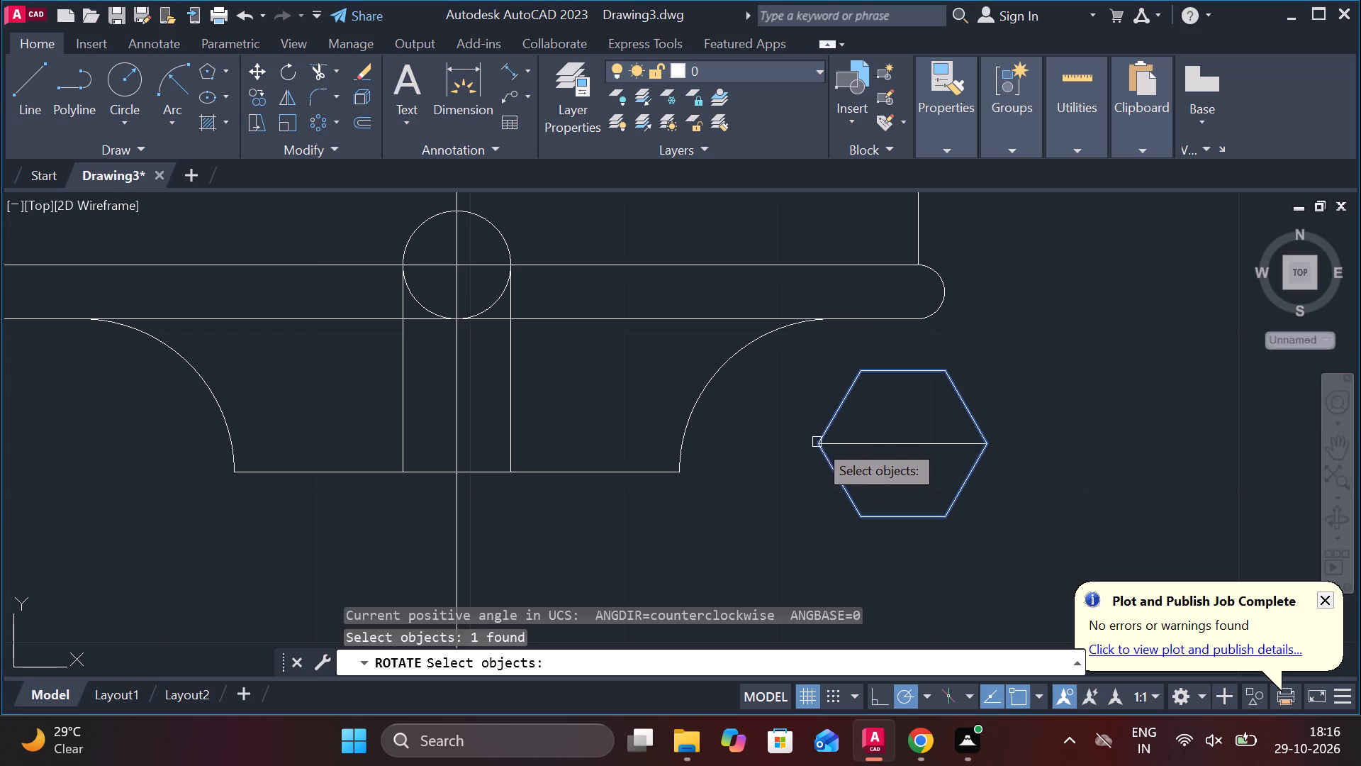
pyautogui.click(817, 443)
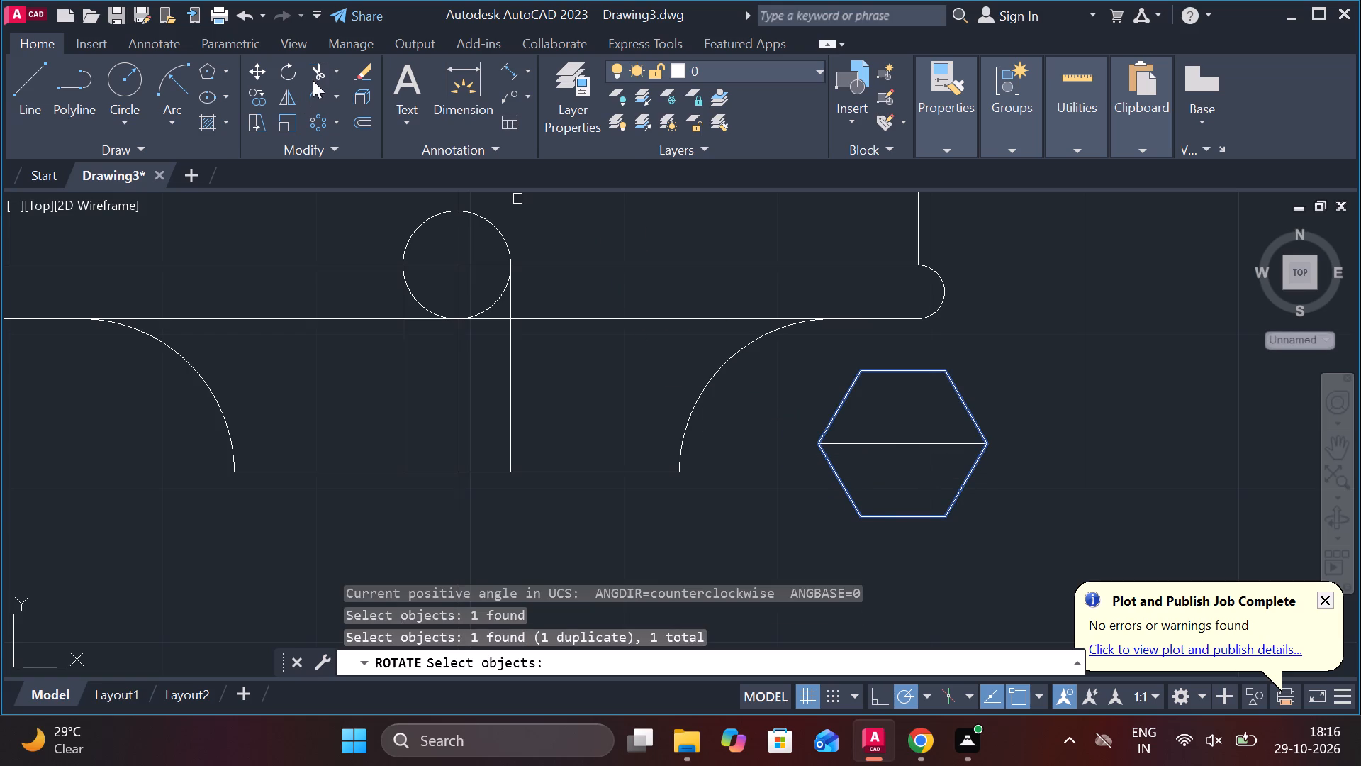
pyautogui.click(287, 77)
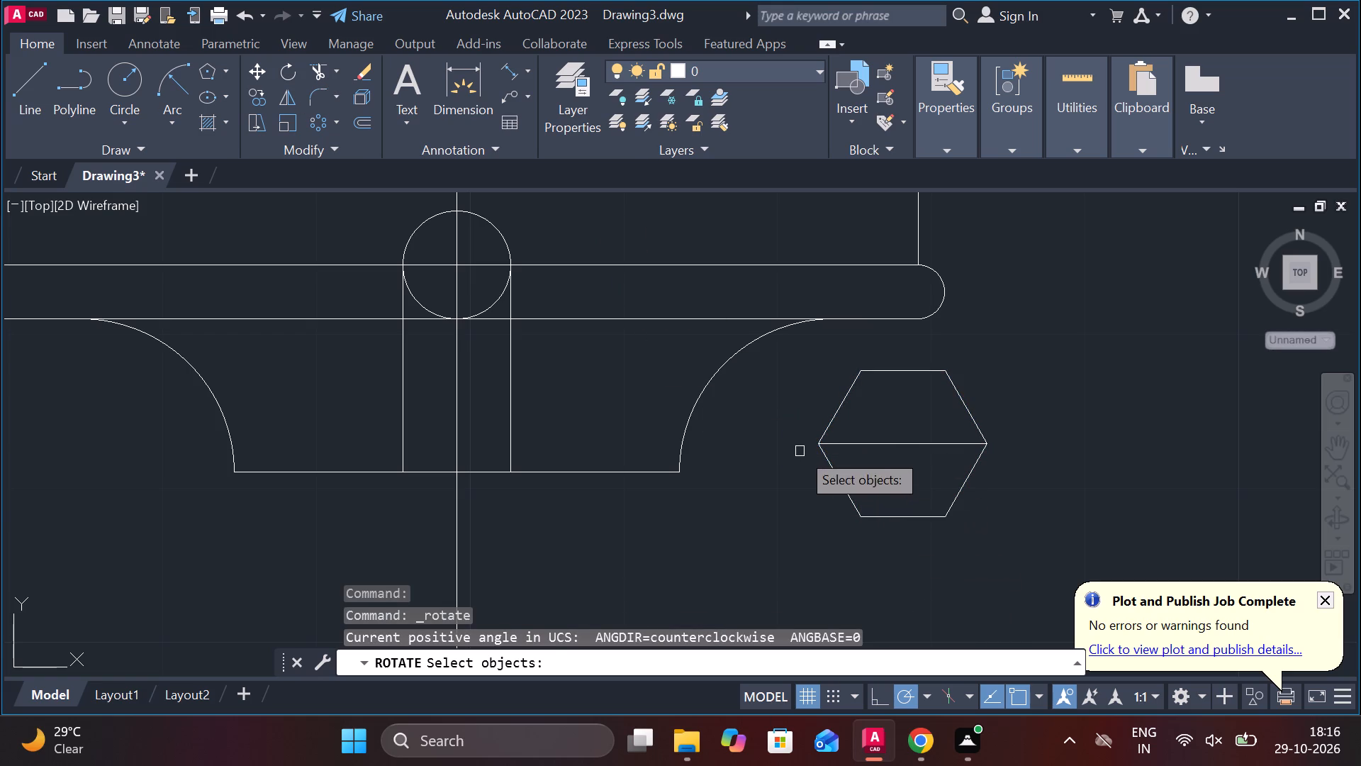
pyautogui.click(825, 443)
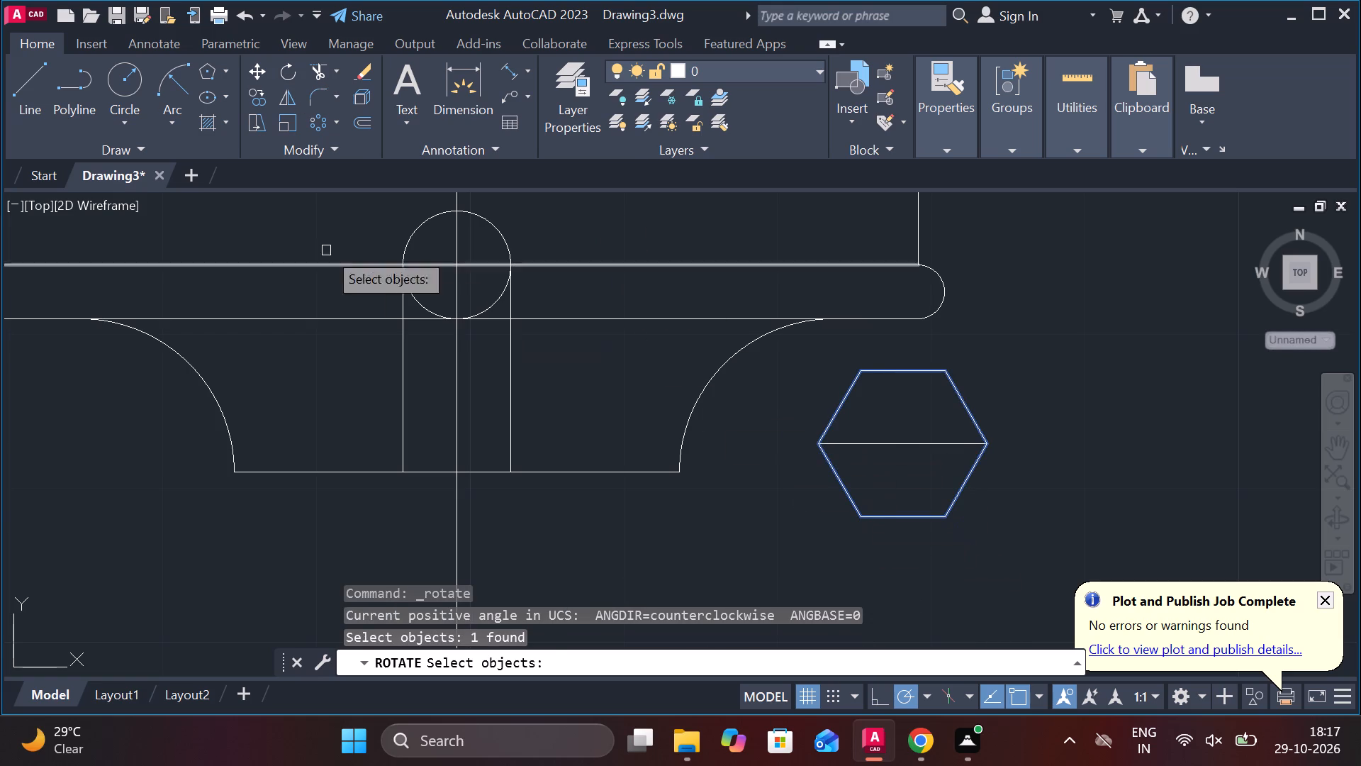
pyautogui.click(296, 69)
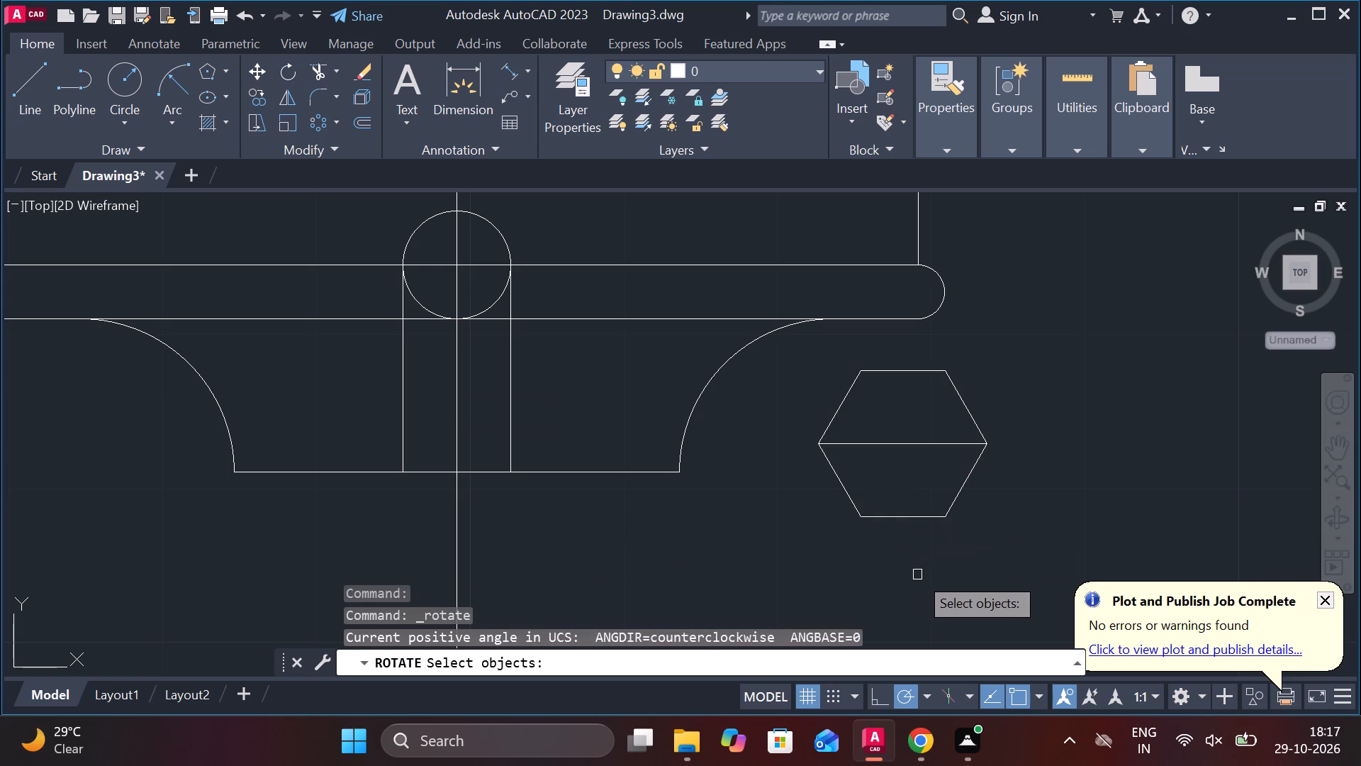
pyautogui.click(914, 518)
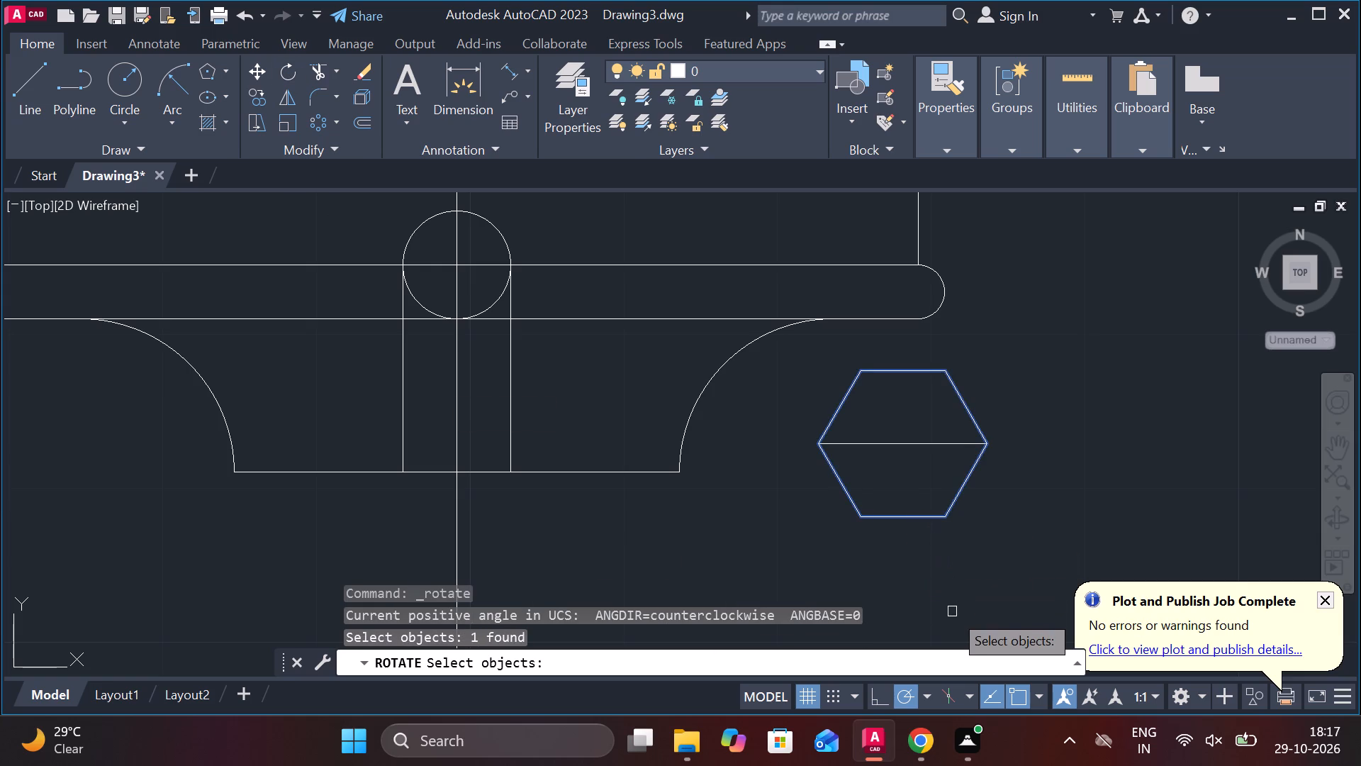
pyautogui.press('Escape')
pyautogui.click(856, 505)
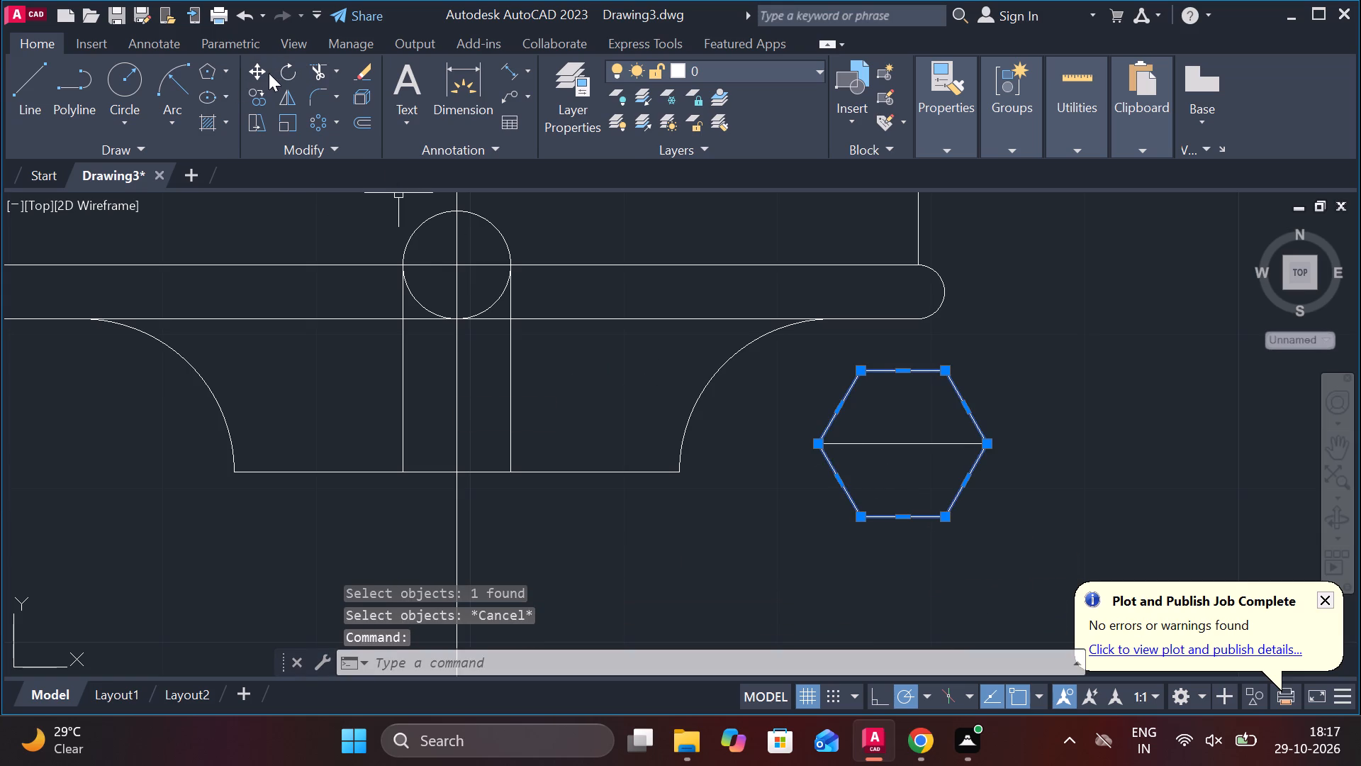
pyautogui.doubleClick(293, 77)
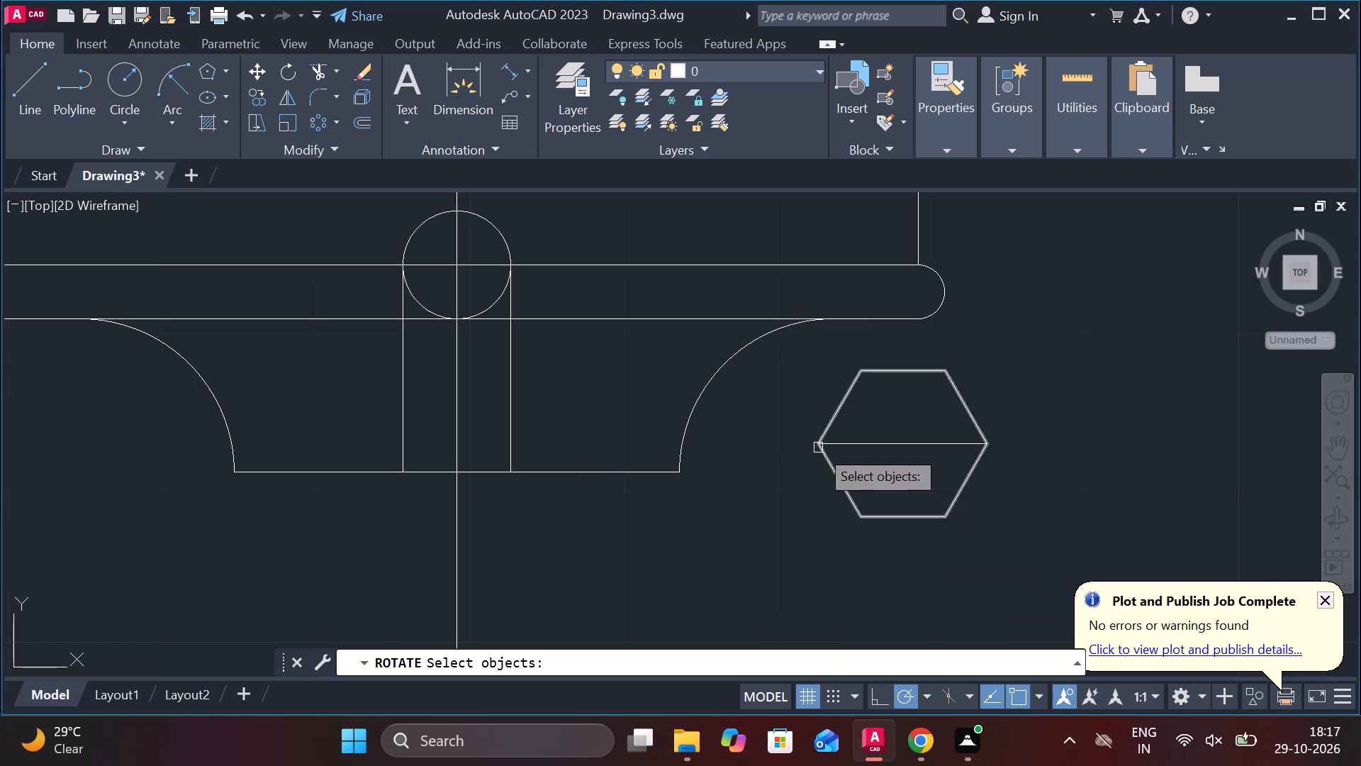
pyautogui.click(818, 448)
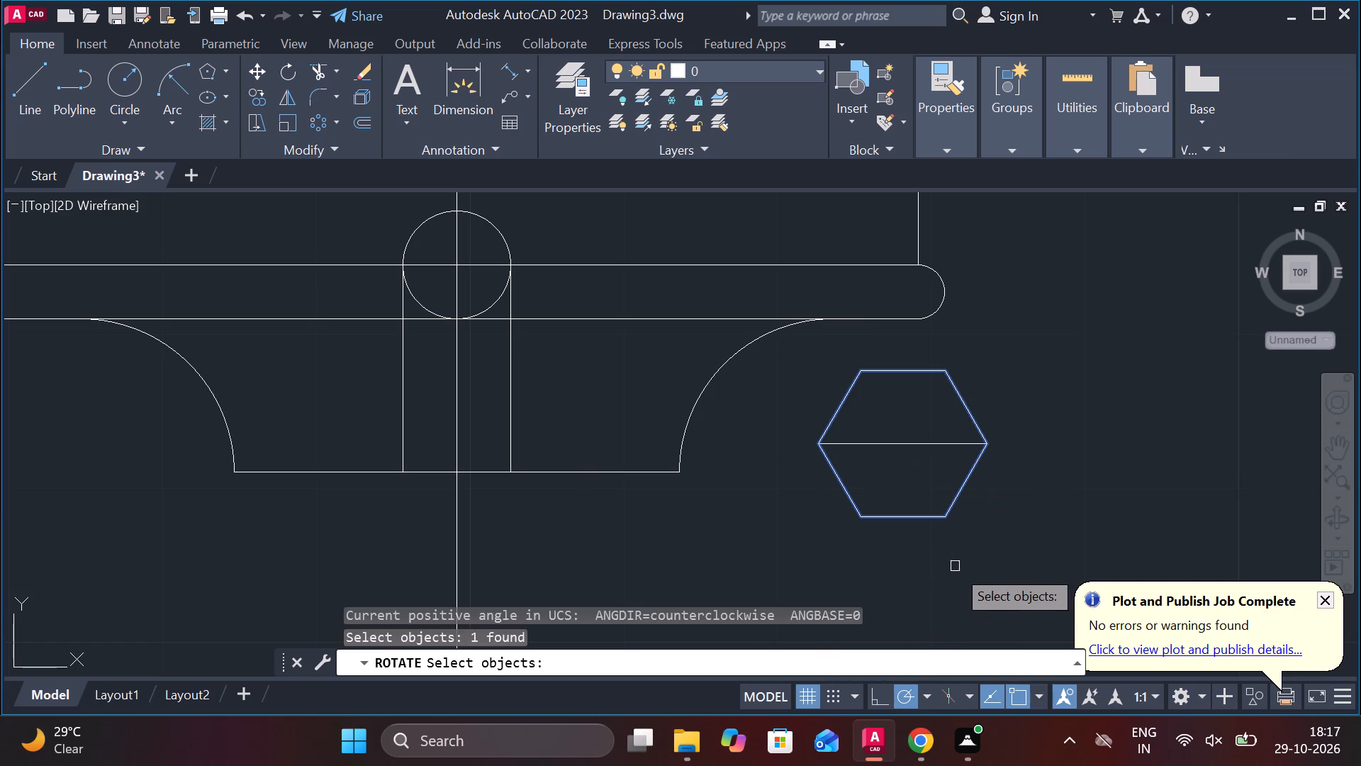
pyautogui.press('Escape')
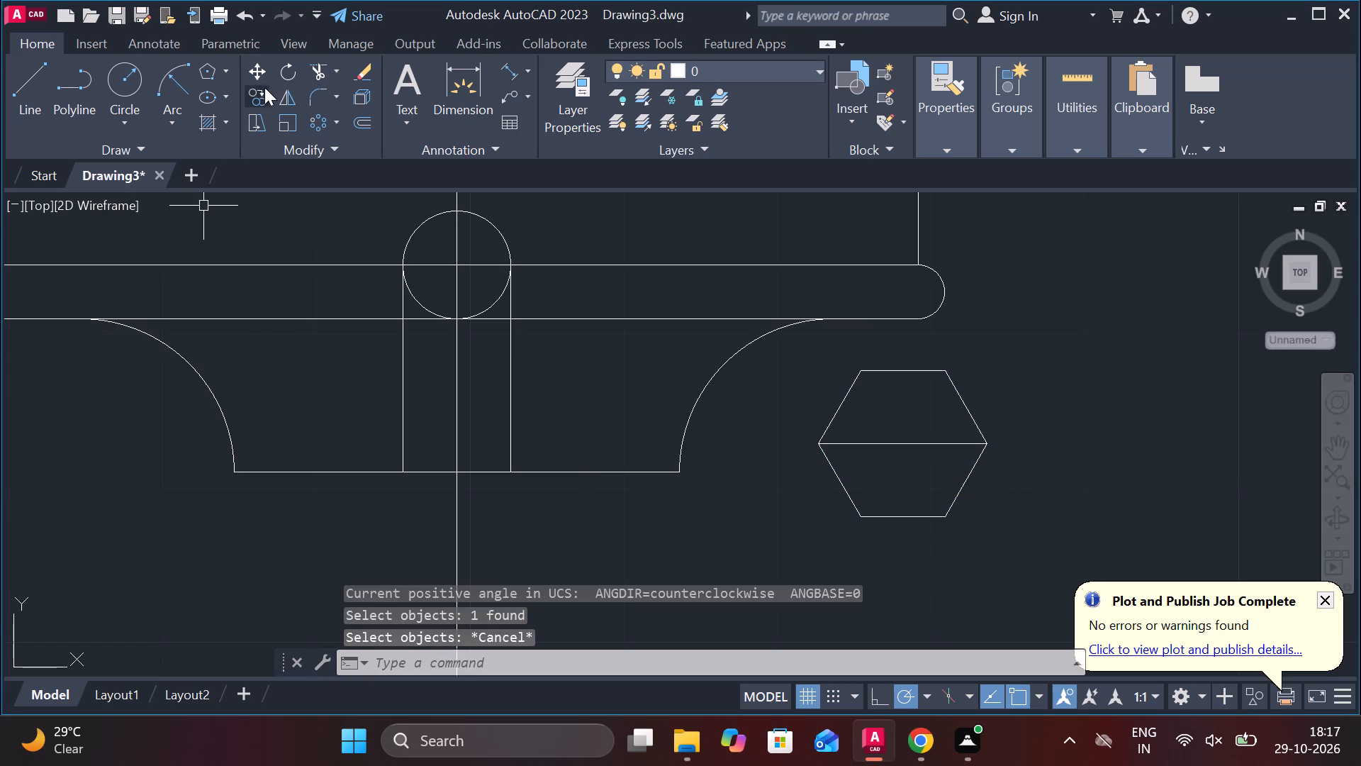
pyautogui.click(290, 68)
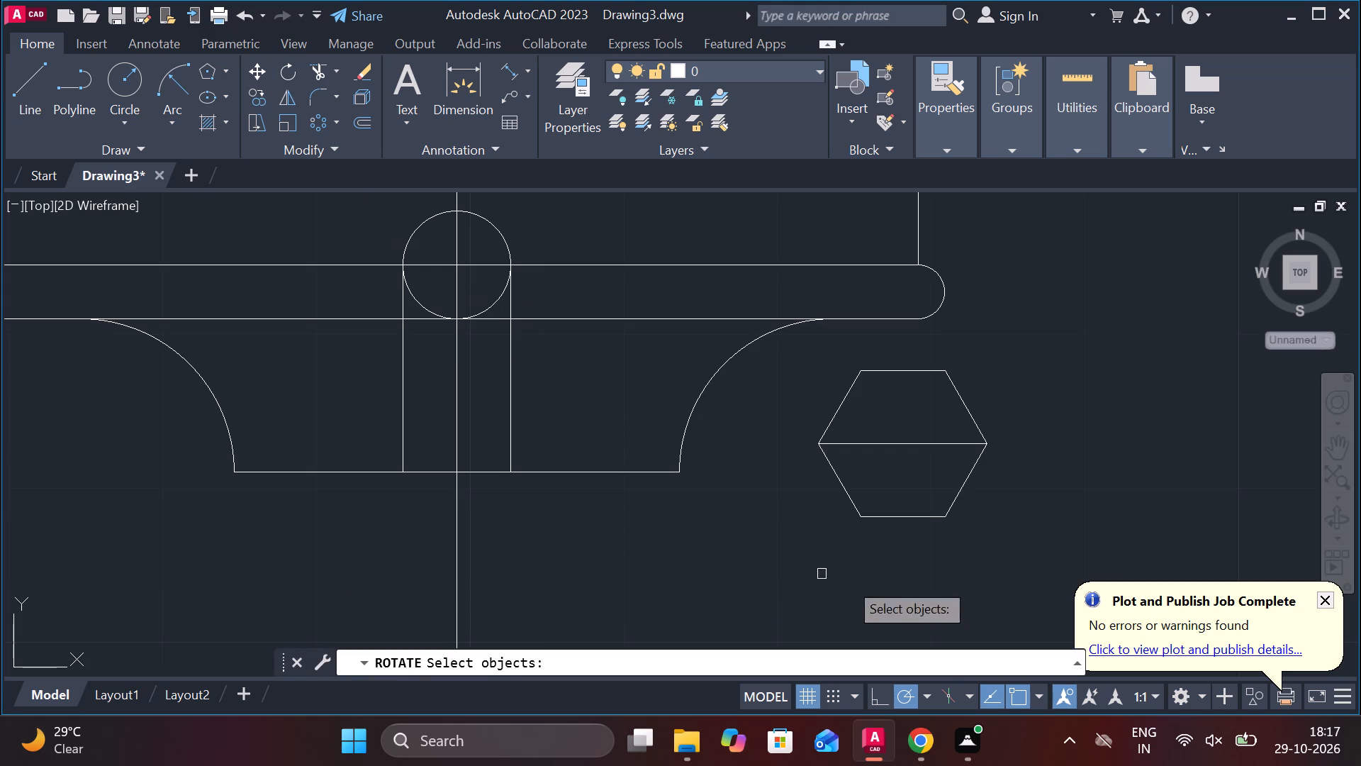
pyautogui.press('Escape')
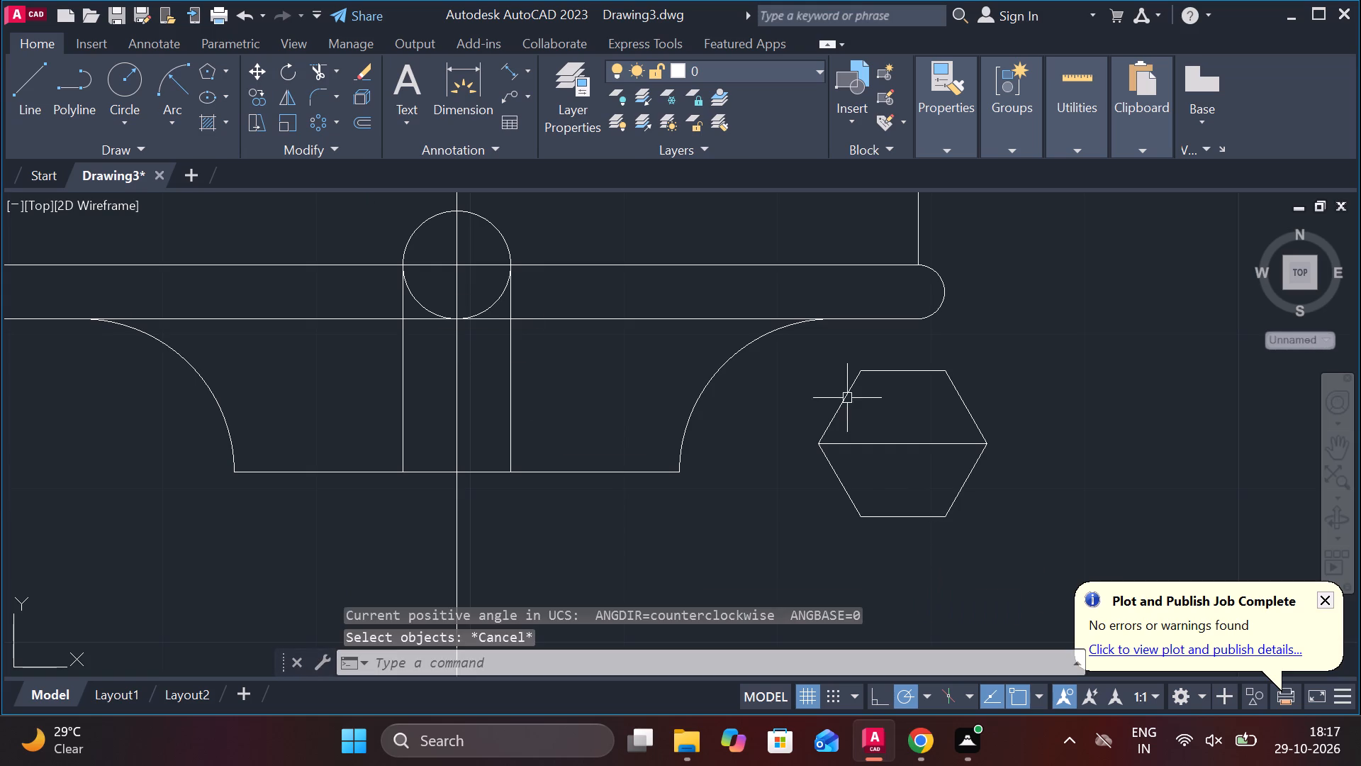
# Rotate the new hexagon a quarter turn clockwise about its lower-left vertex so two of its sides stand vertical.
pyautogui.click(847, 494)
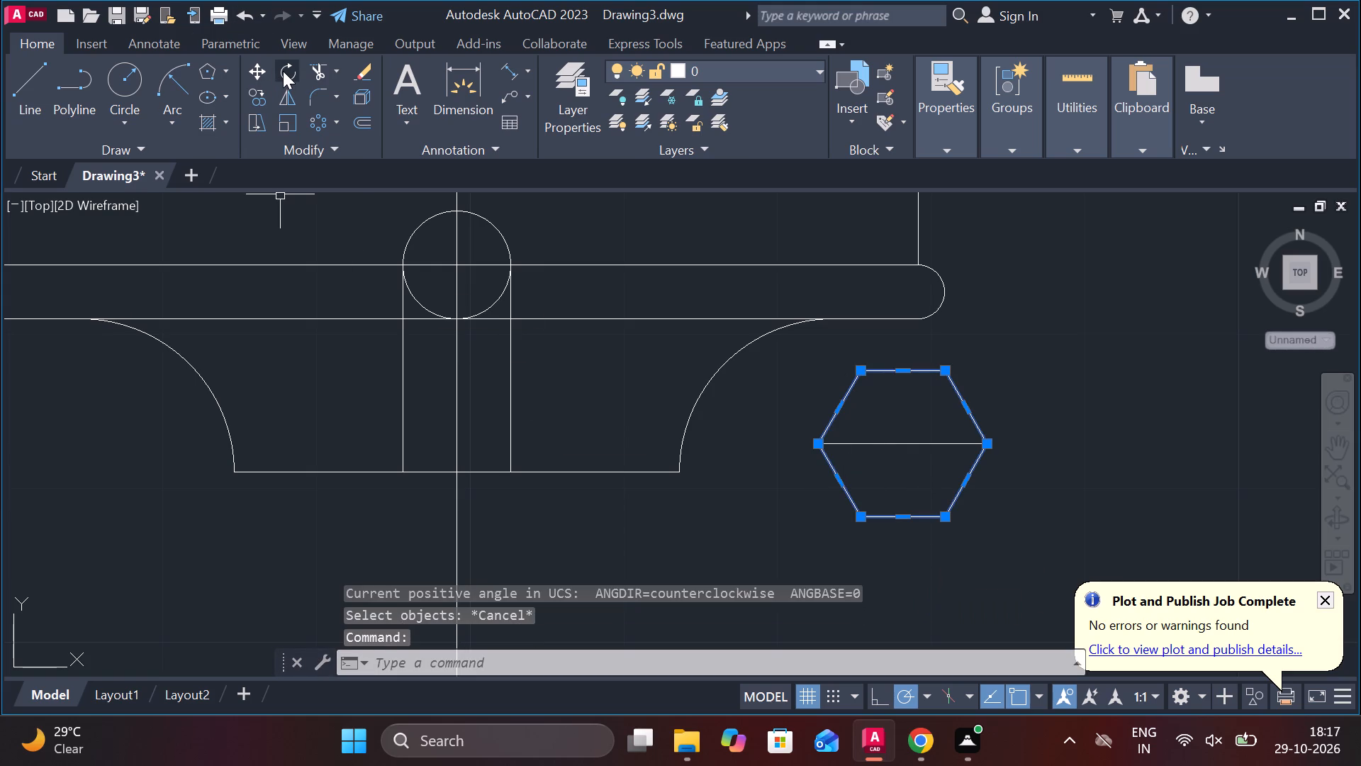
pyautogui.click(283, 71)
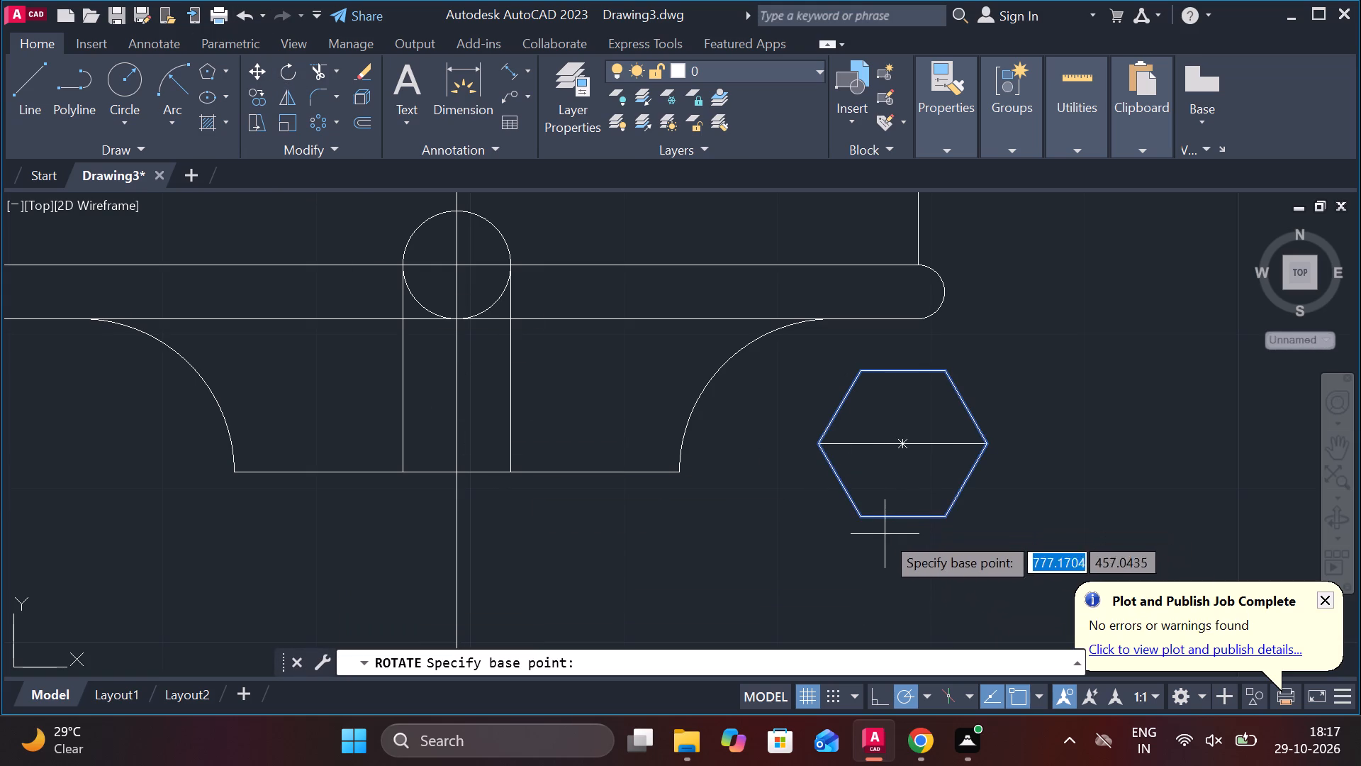
pyautogui.click(868, 514)
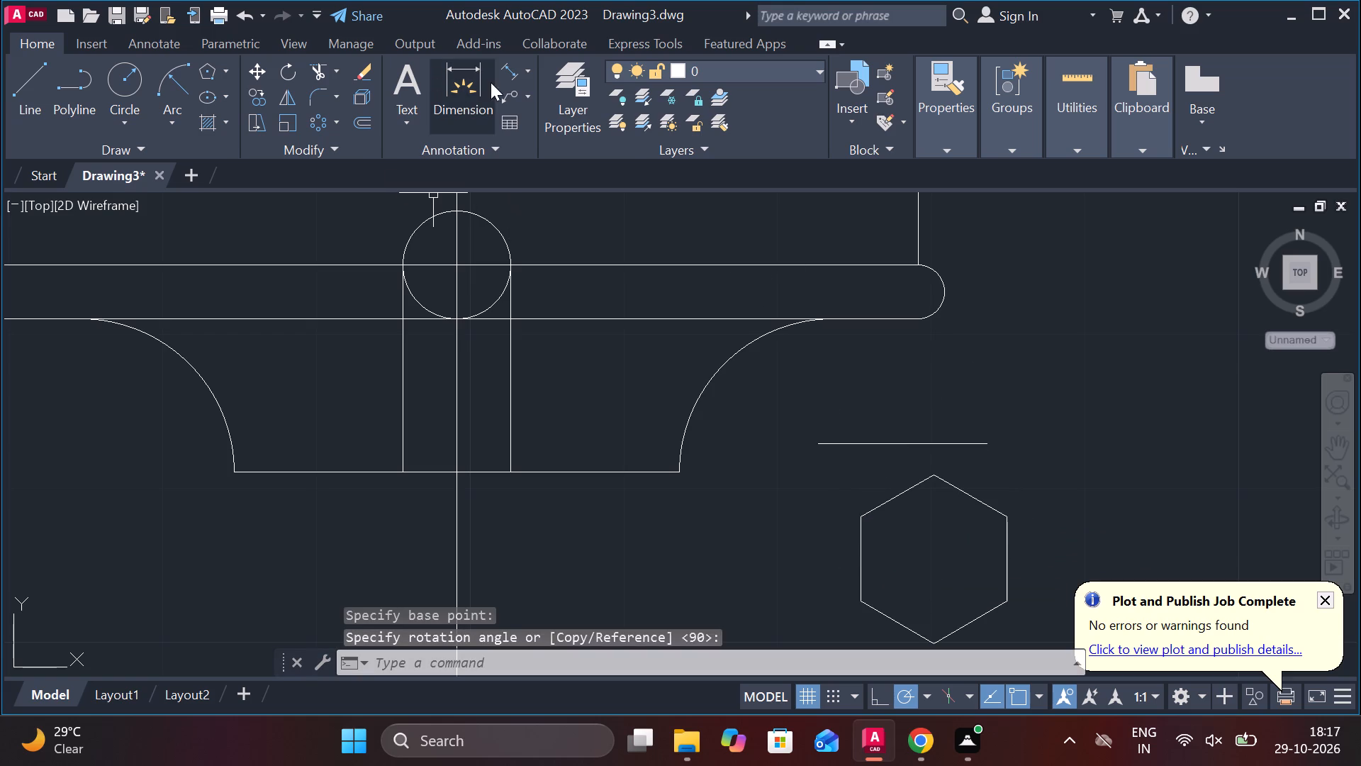
# Measure the hexagon from its lower-left vertex to its upper-right vertex with an aligned dimension.
pyautogui.click(510, 71)
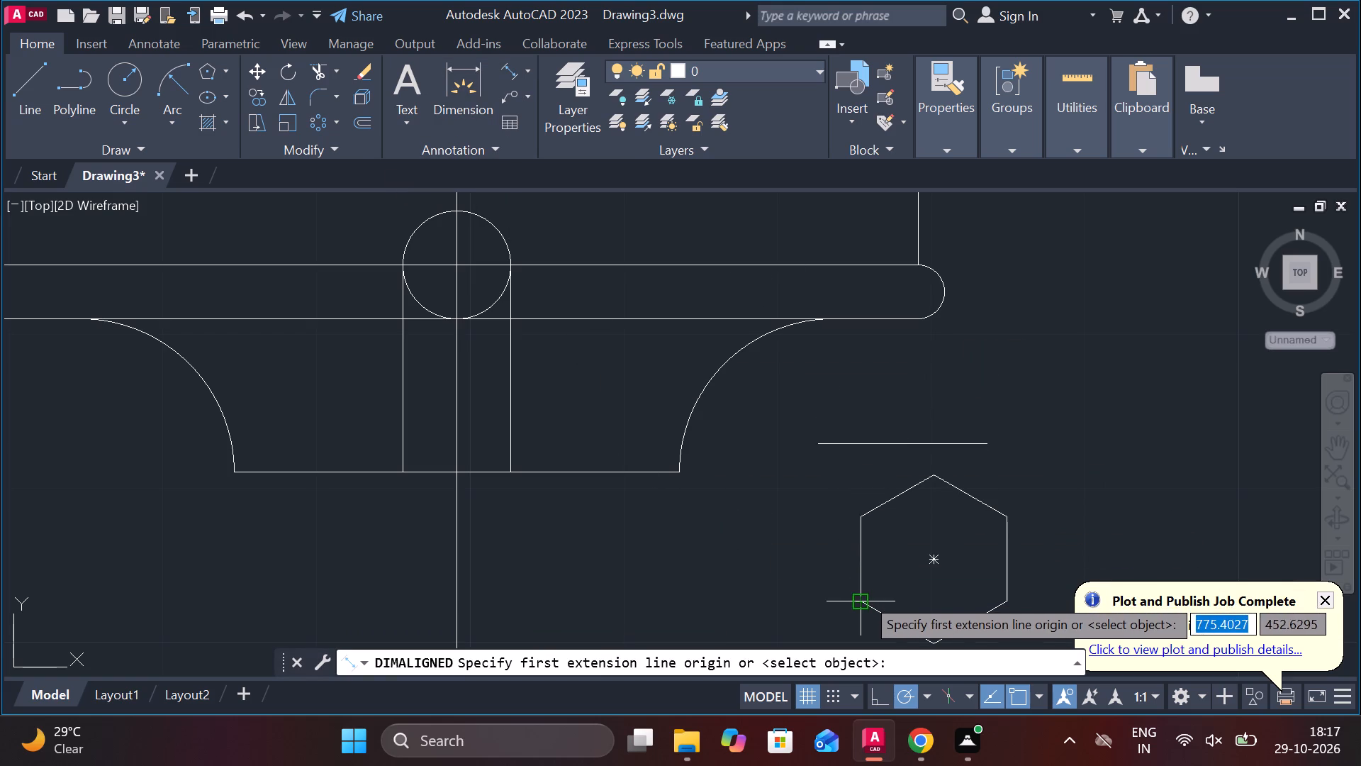
pyautogui.click(864, 596)
pyautogui.click(1006, 514)
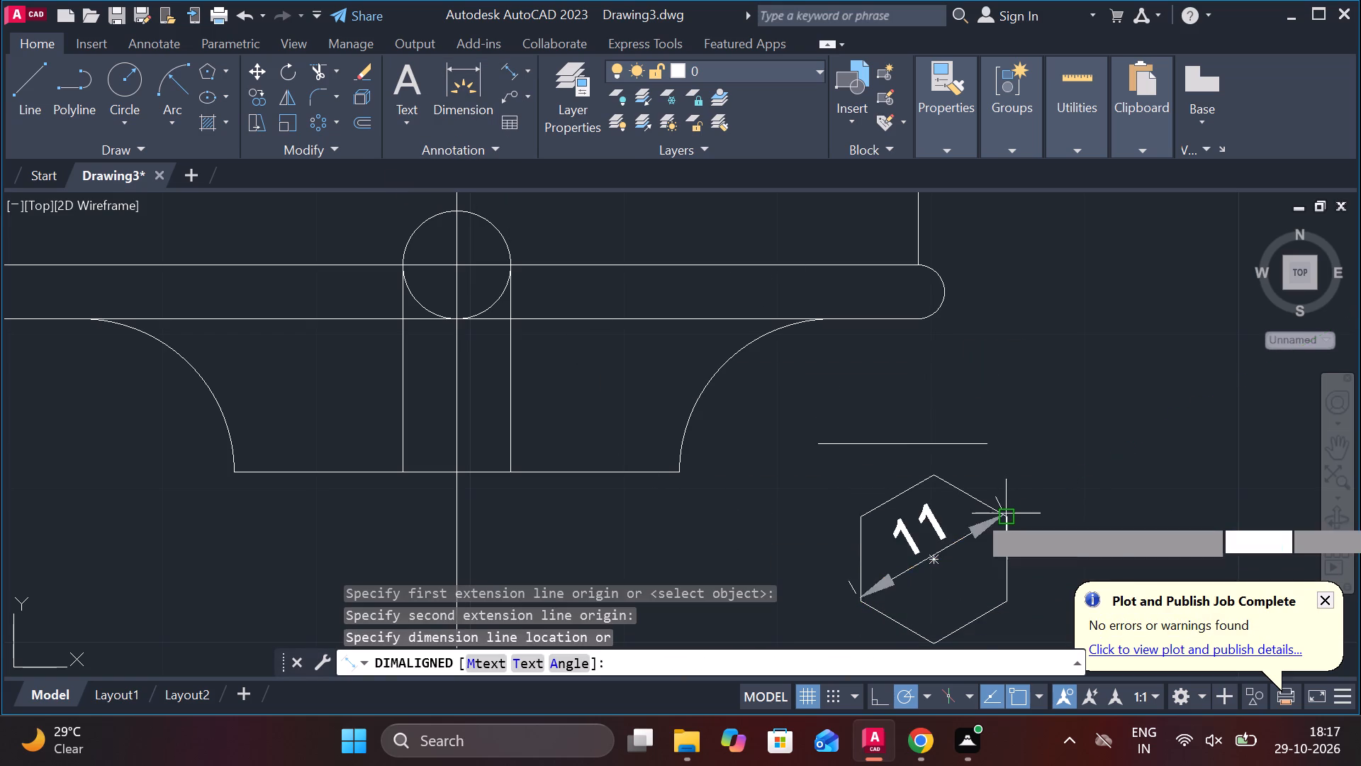
pyautogui.press('Escape')
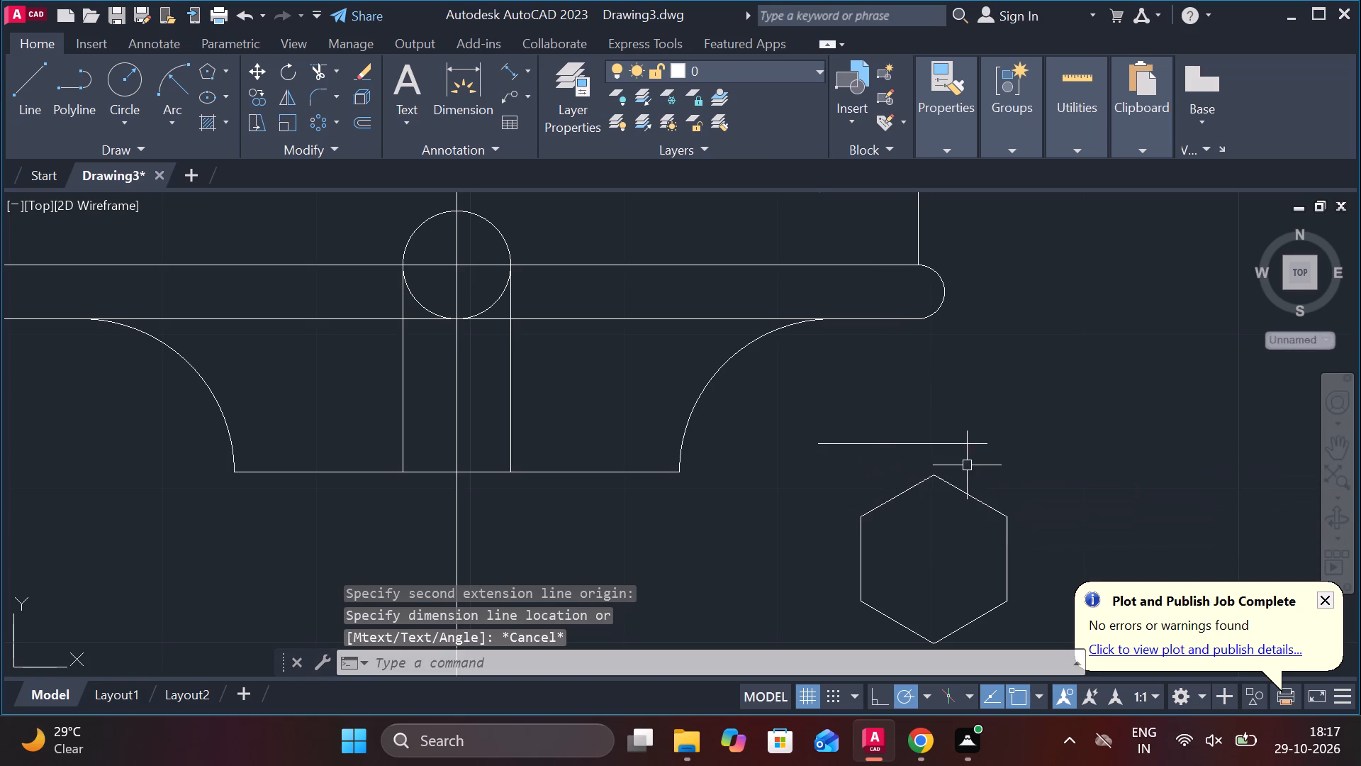
# Delete the horizontal construction line above the hexagon.
pyautogui.click(903, 442)
pyautogui.press('Delete')
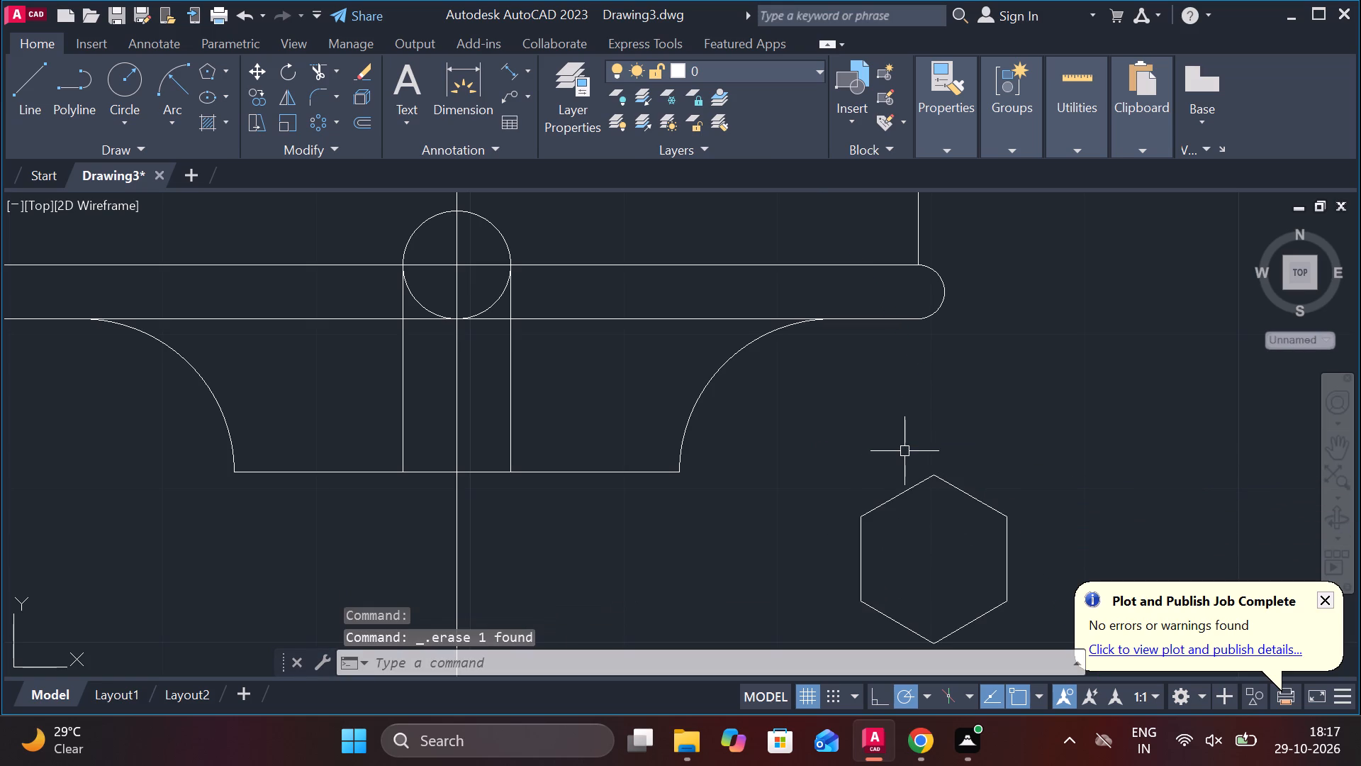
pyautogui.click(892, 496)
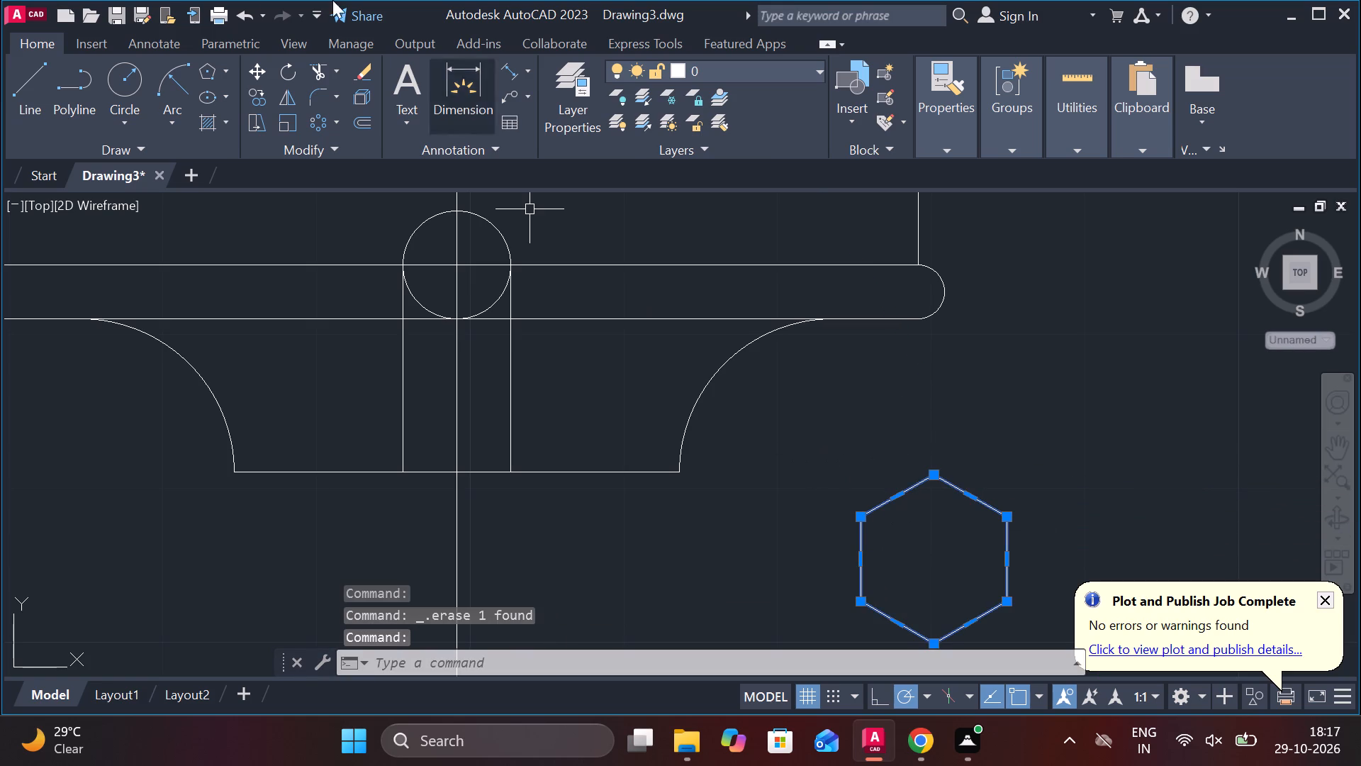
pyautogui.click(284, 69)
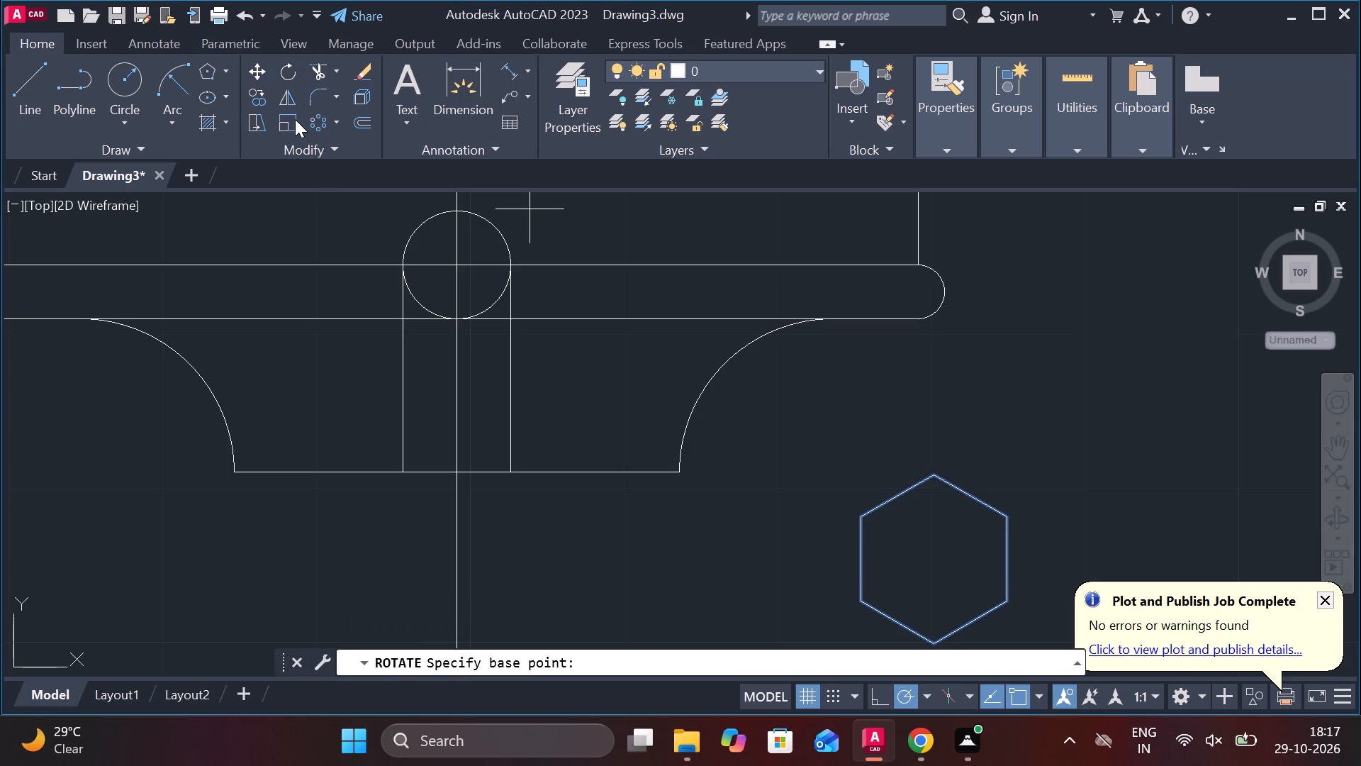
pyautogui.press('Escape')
# Move the hexagon by its top vertex onto the vertical centreline, midway between the flange's two horizontal edges.
pyautogui.click(927, 481)
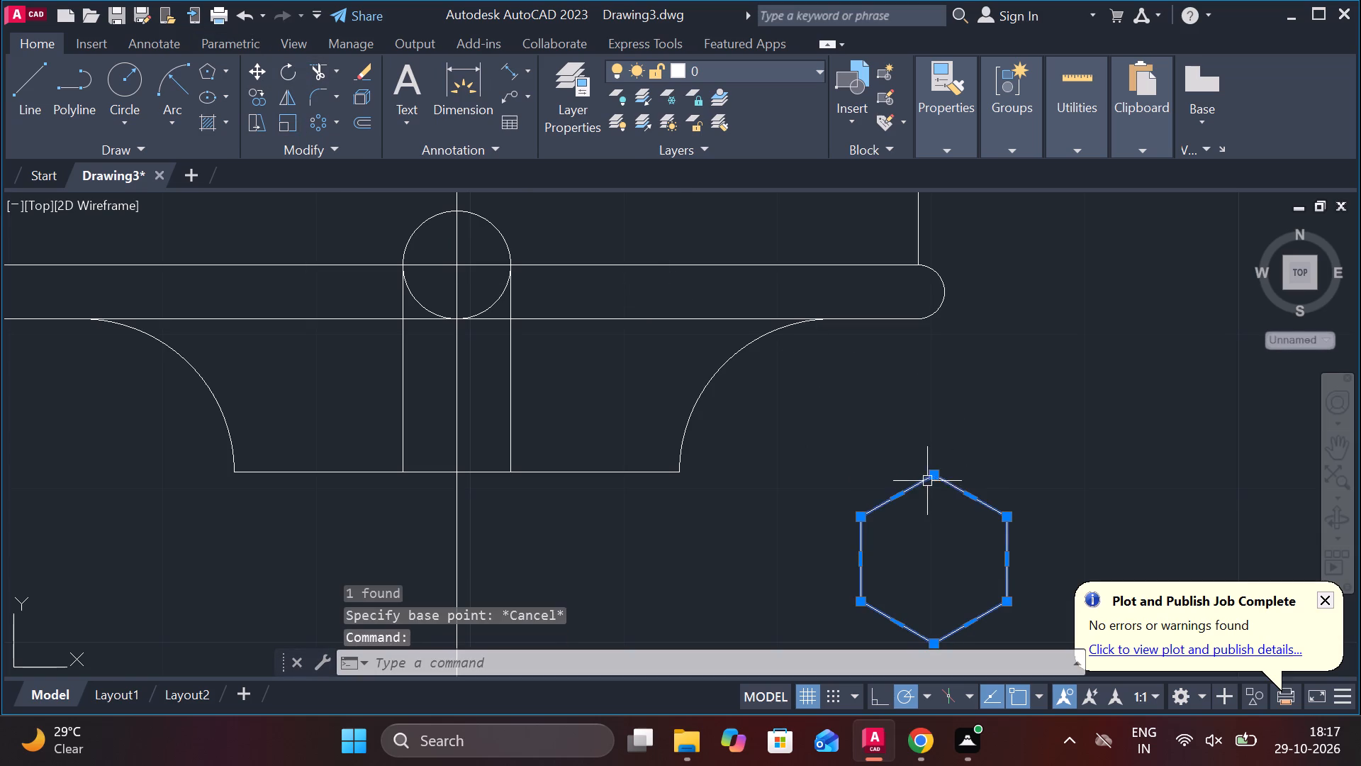
pyautogui.click(260, 69)
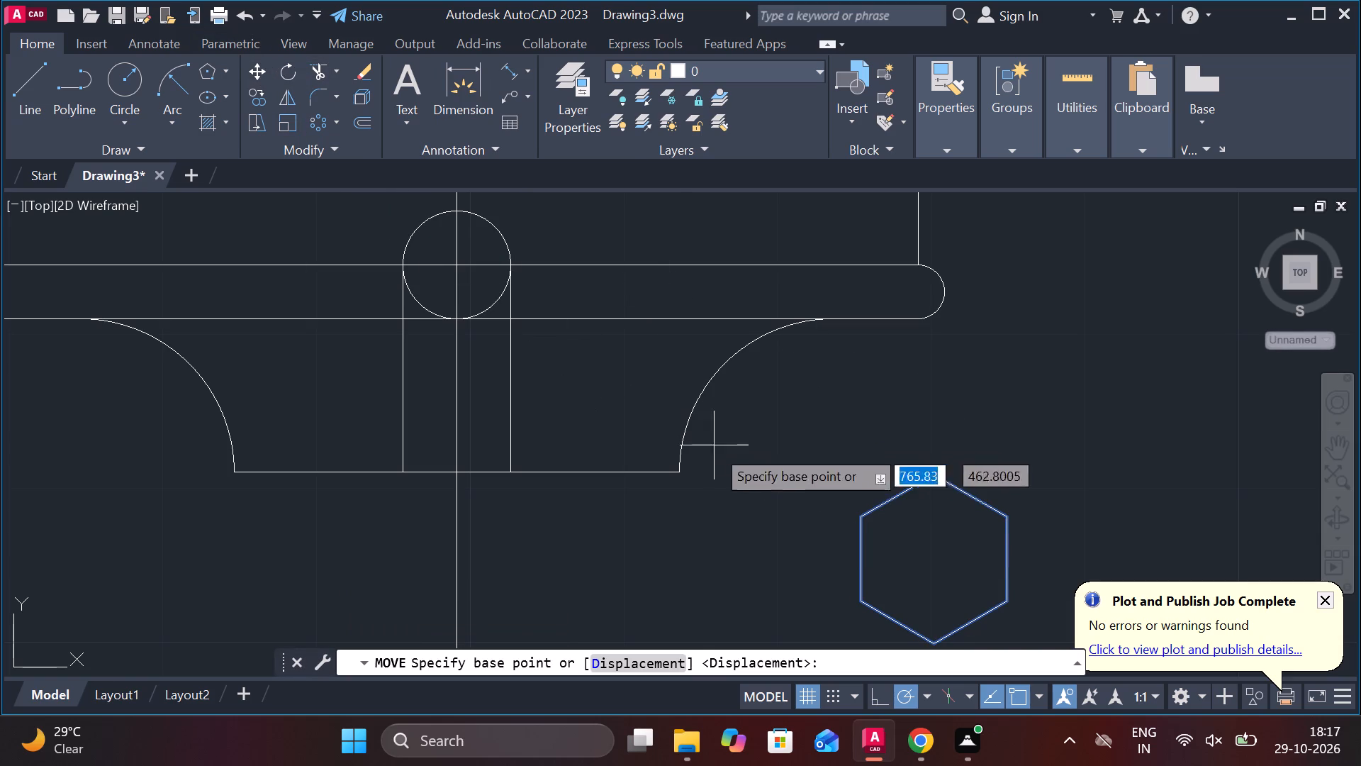
pyautogui.click(940, 479)
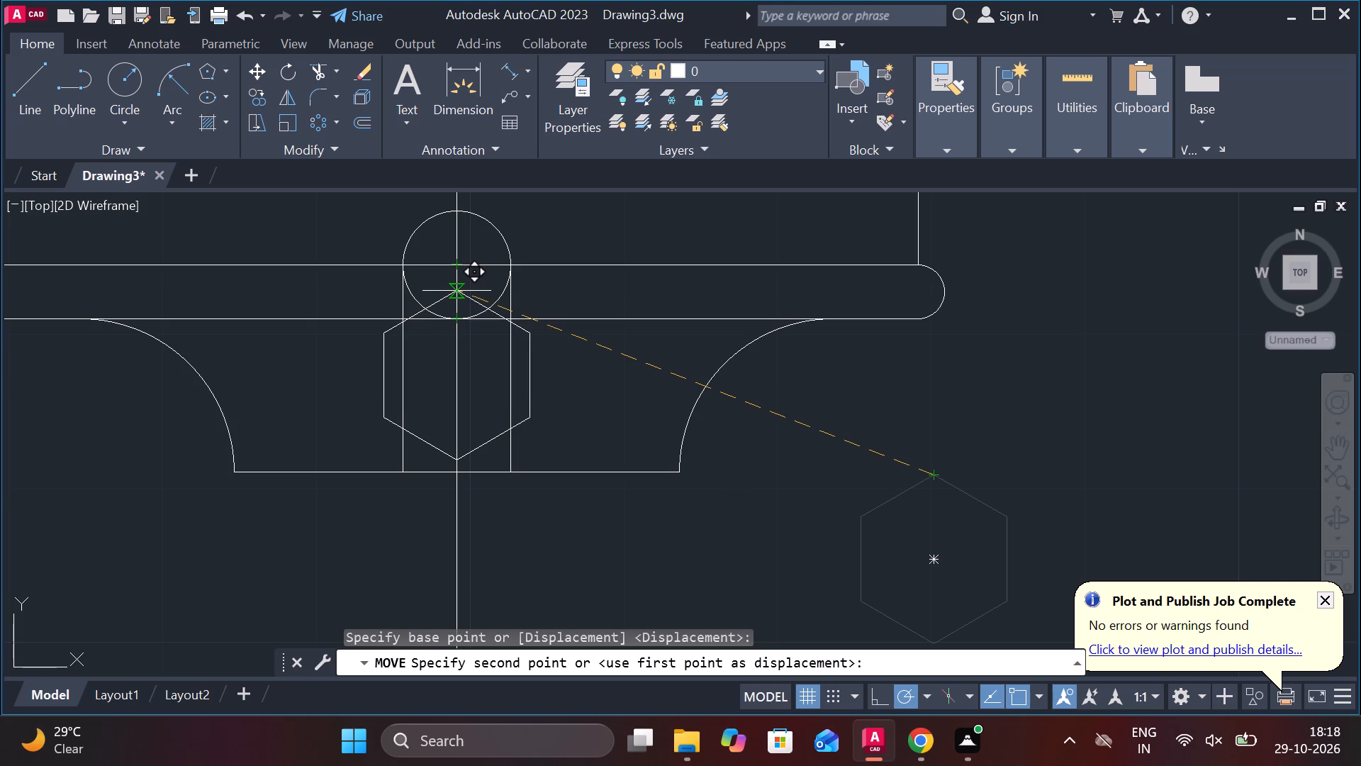
pyautogui.click(457, 291)
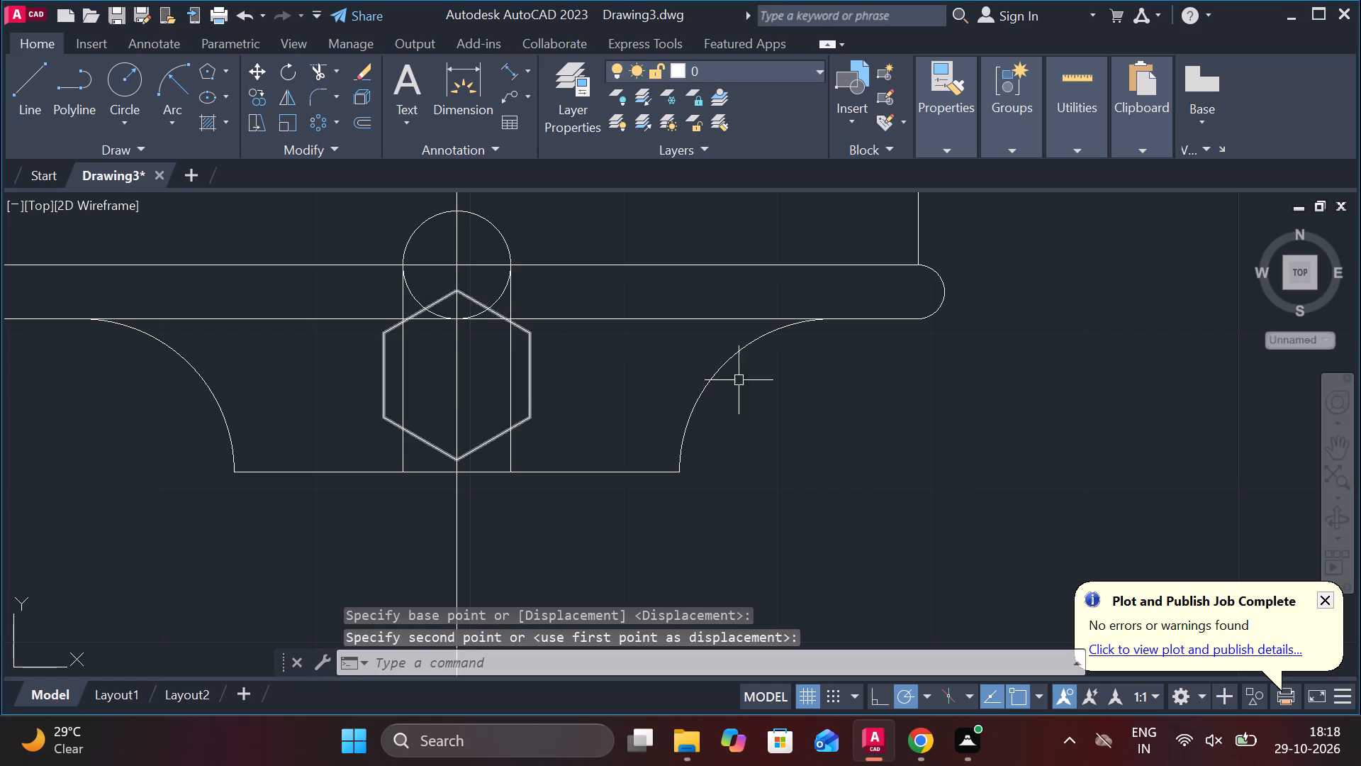
pyautogui.press('Escape')
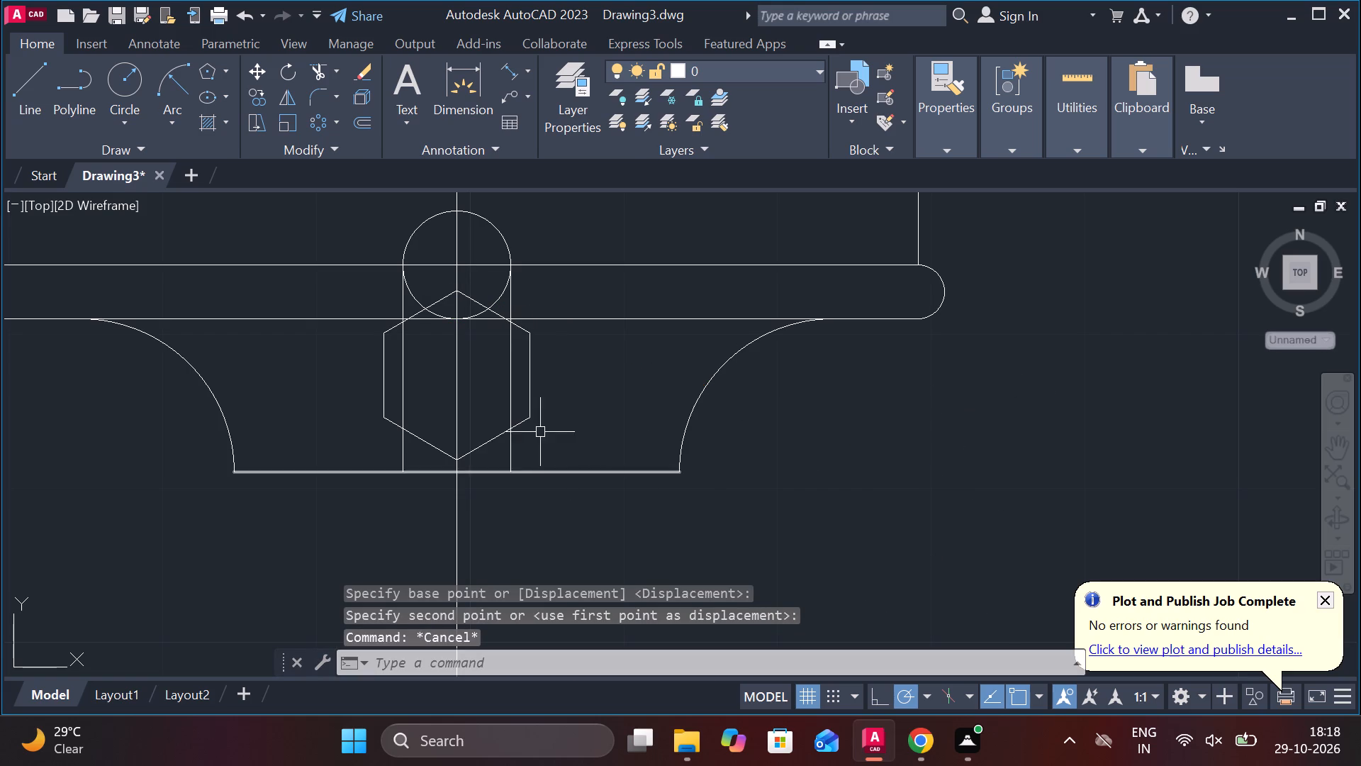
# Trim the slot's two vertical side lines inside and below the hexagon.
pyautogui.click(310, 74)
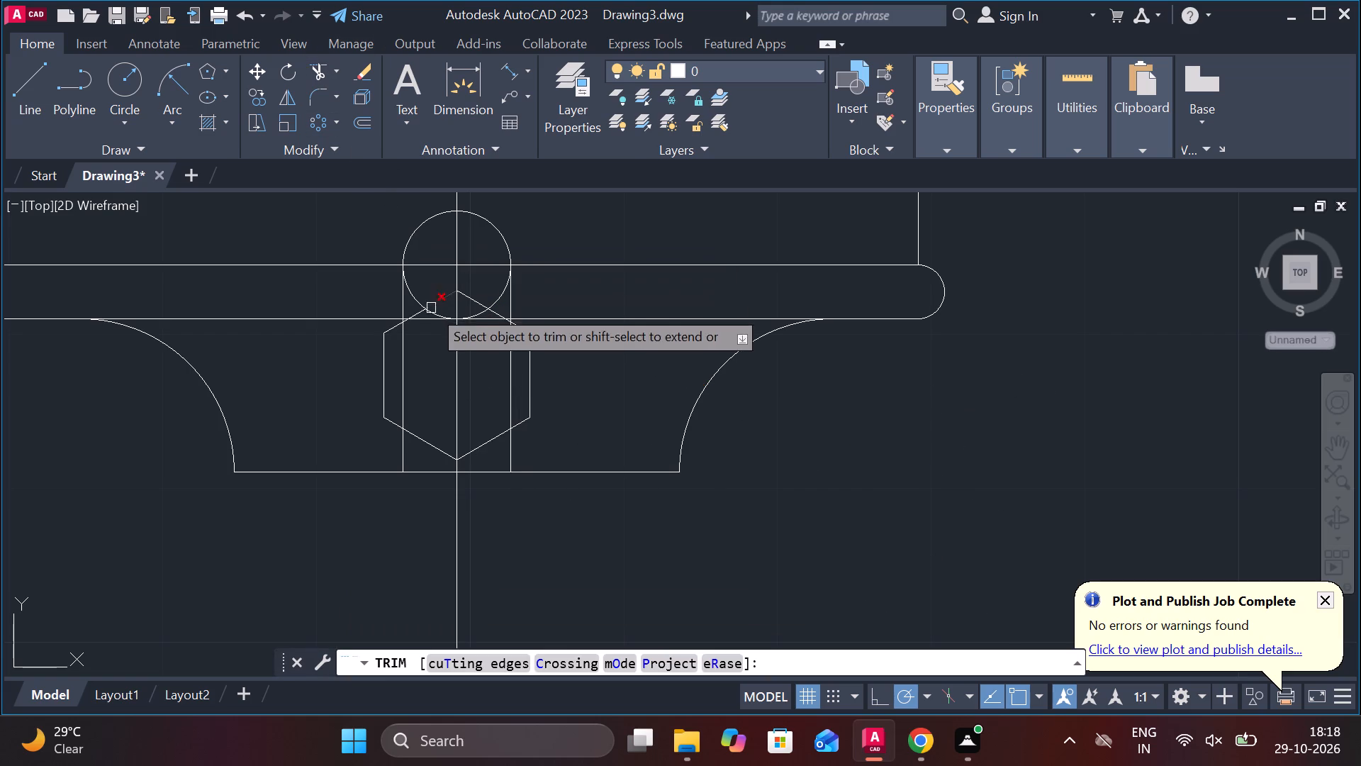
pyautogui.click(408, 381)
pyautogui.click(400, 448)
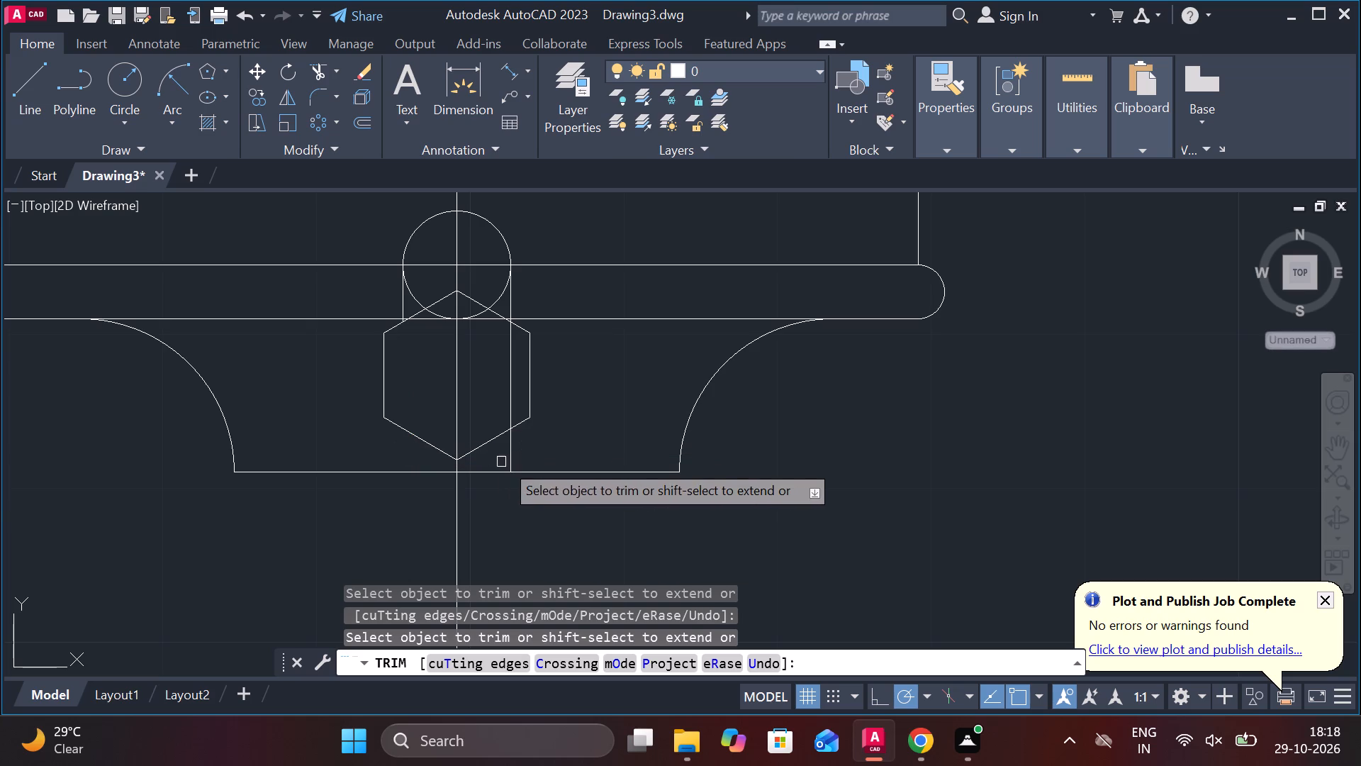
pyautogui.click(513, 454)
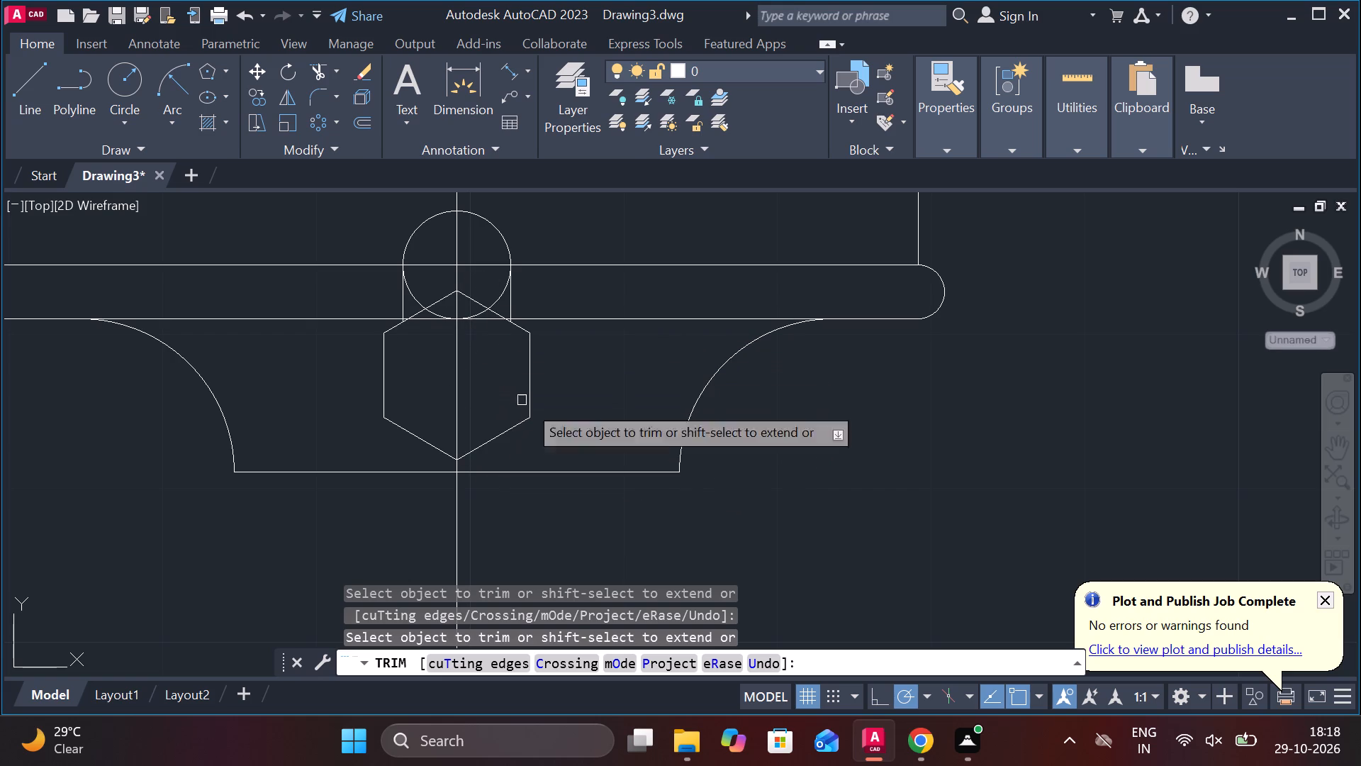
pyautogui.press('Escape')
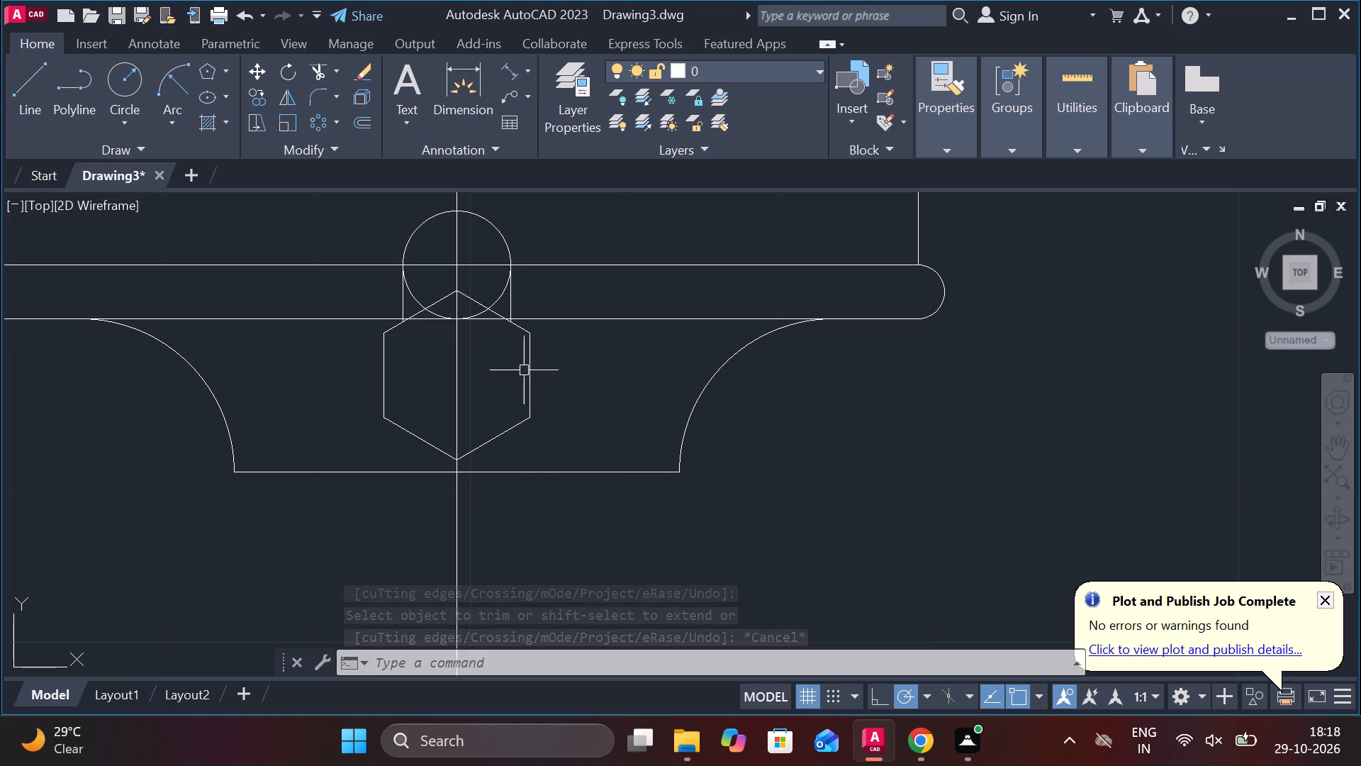
# Replace the slot-top circle with a circle of diameter 9 centred where the vertical centreline meets the flange's upper edge.
pyautogui.click(437, 217)
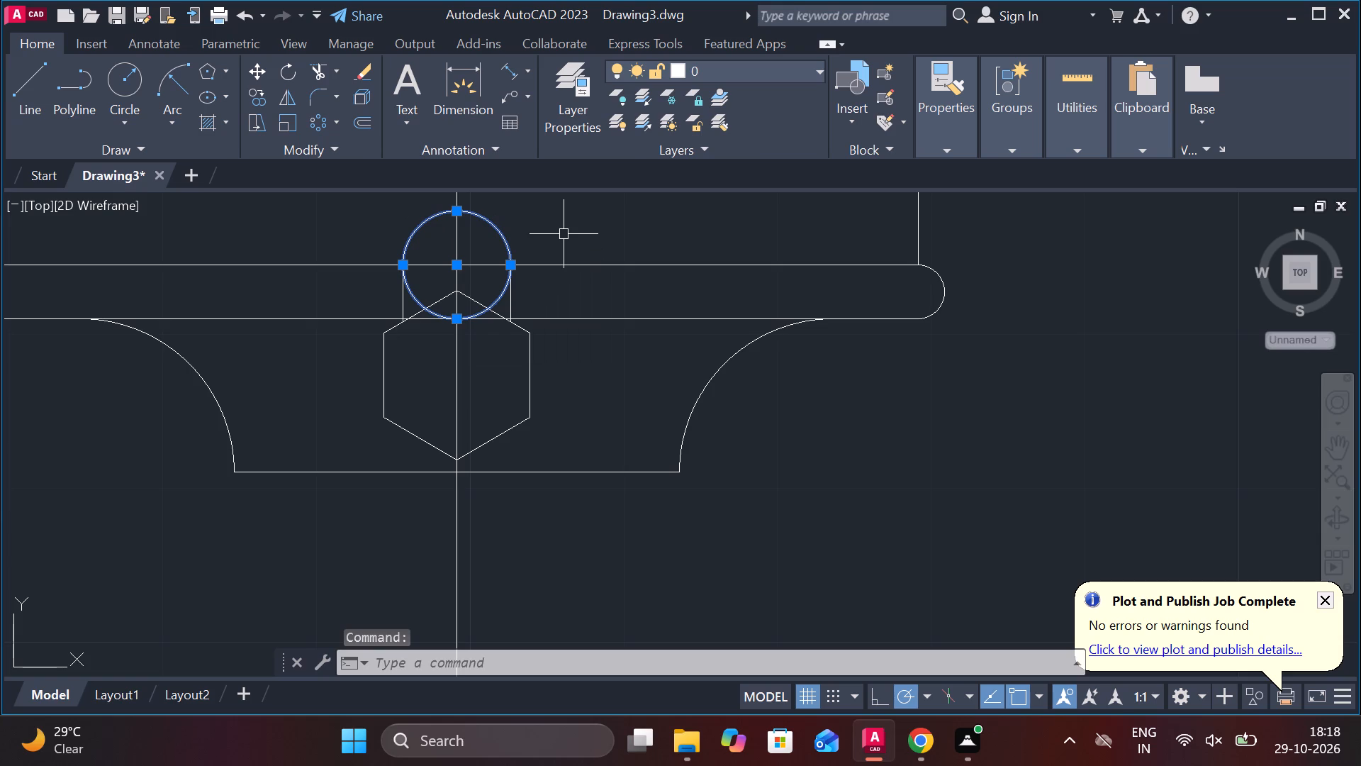
pyautogui.press('Delete')
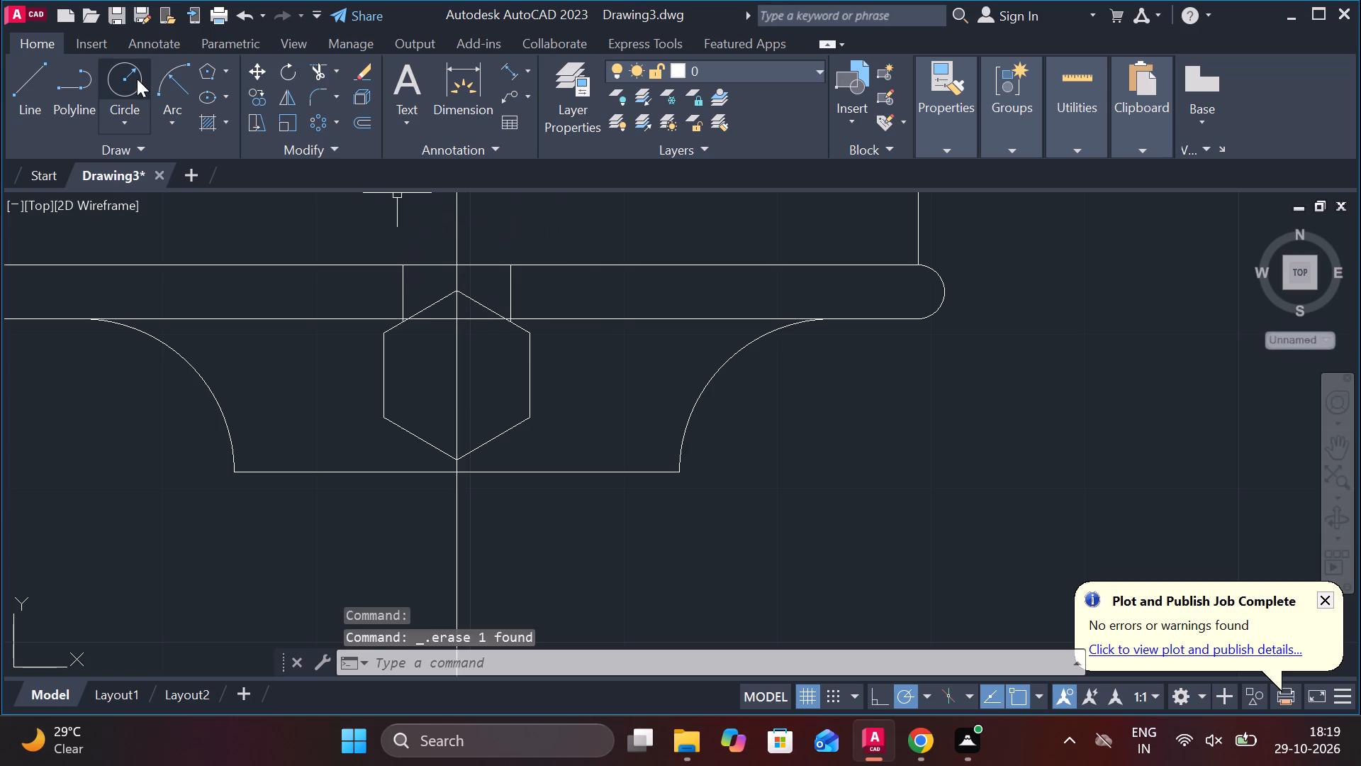
pyautogui.click(133, 116)
pyautogui.click(177, 201)
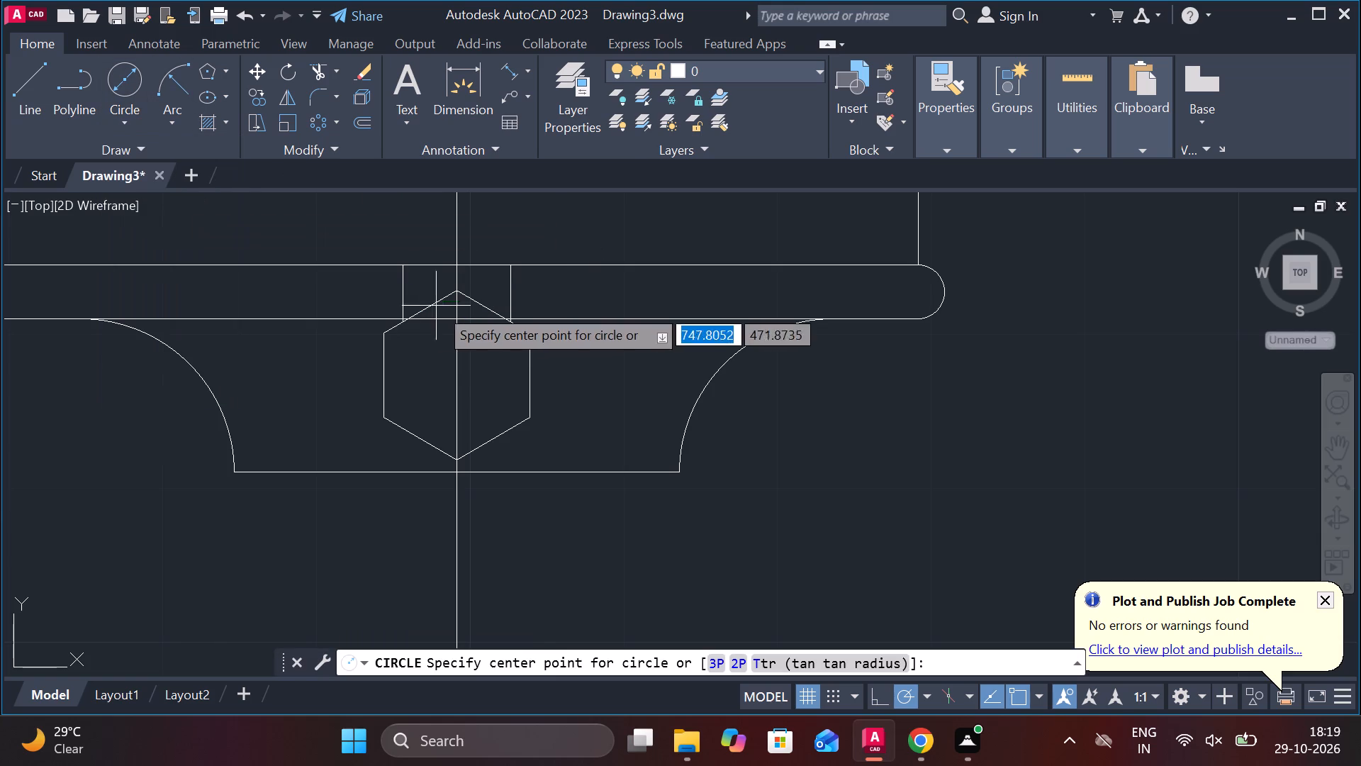
pyautogui.click(459, 271)
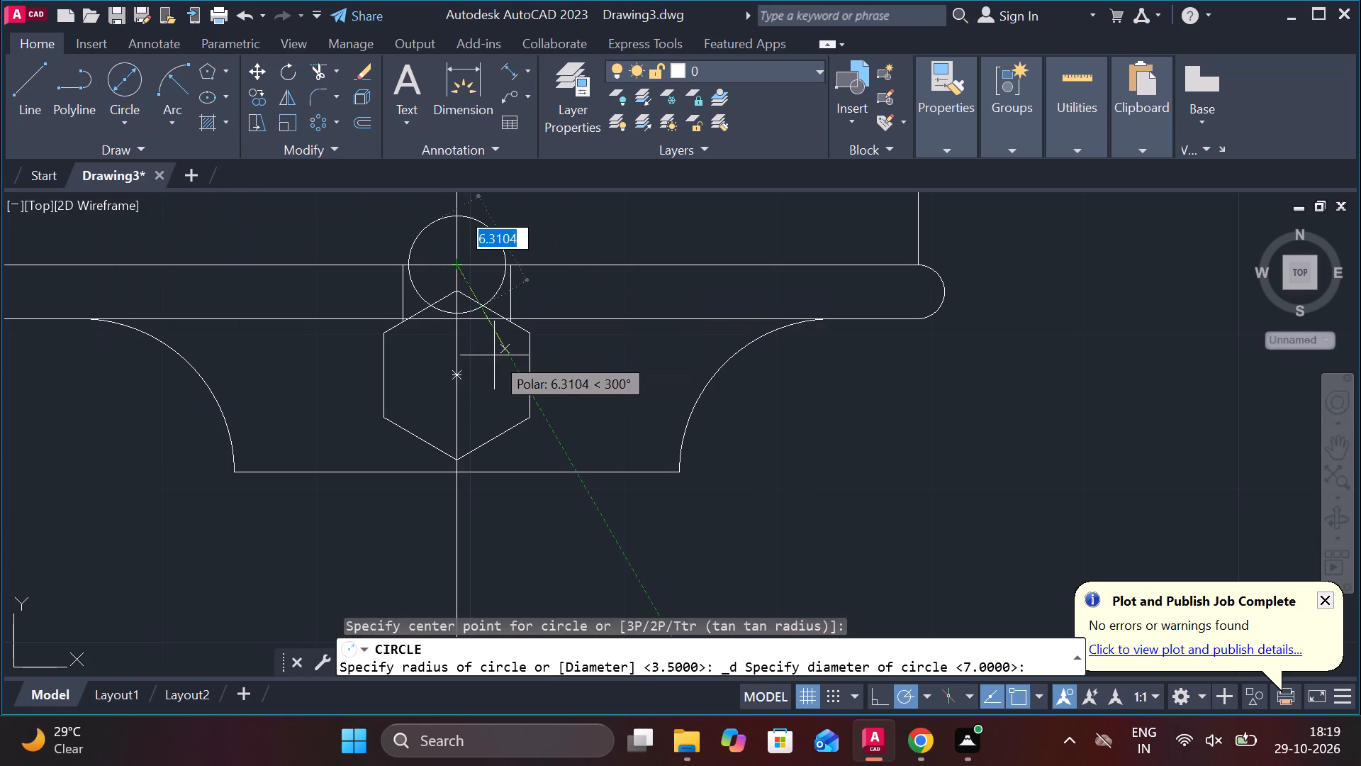
pyautogui.press('9')
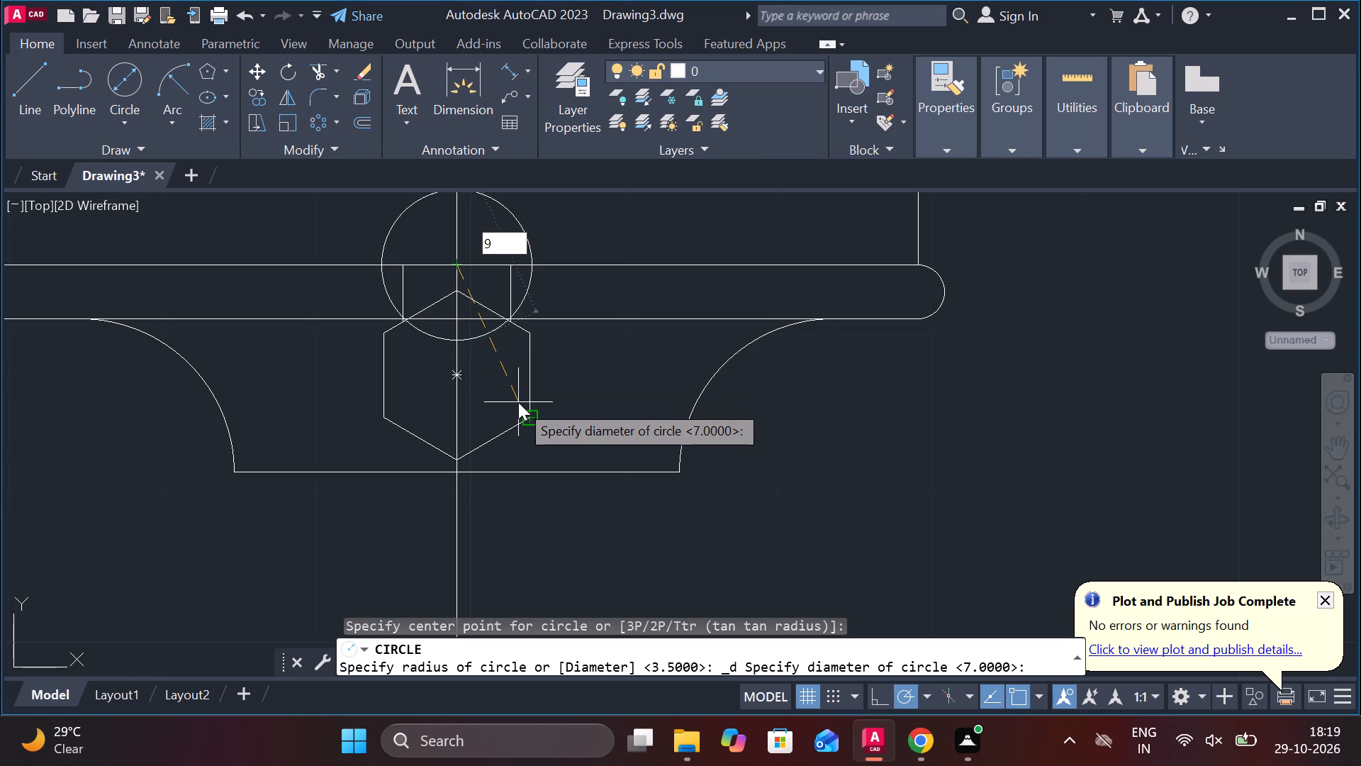
pyautogui.press('Return')
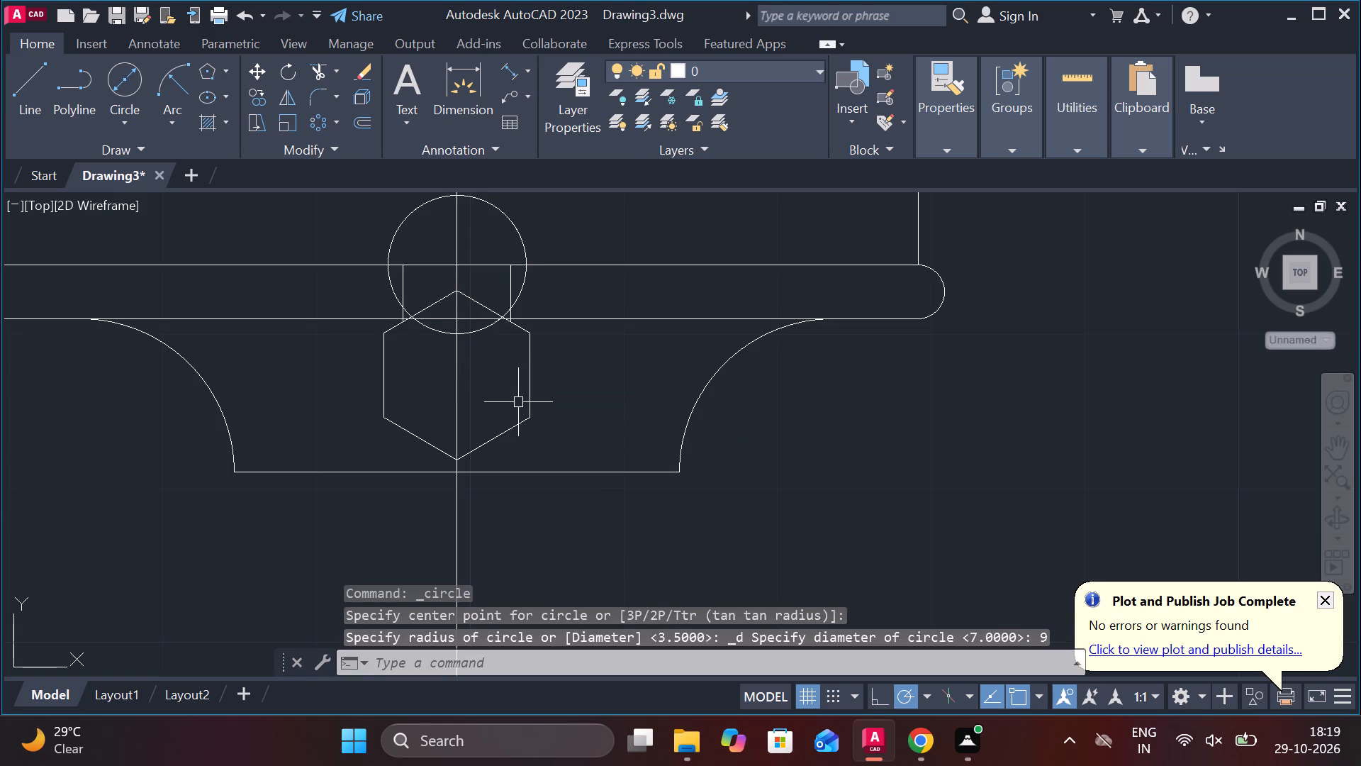
# Delete the two short vertical slot lines inside the diameter-9 circle.
pyautogui.click(509, 284)
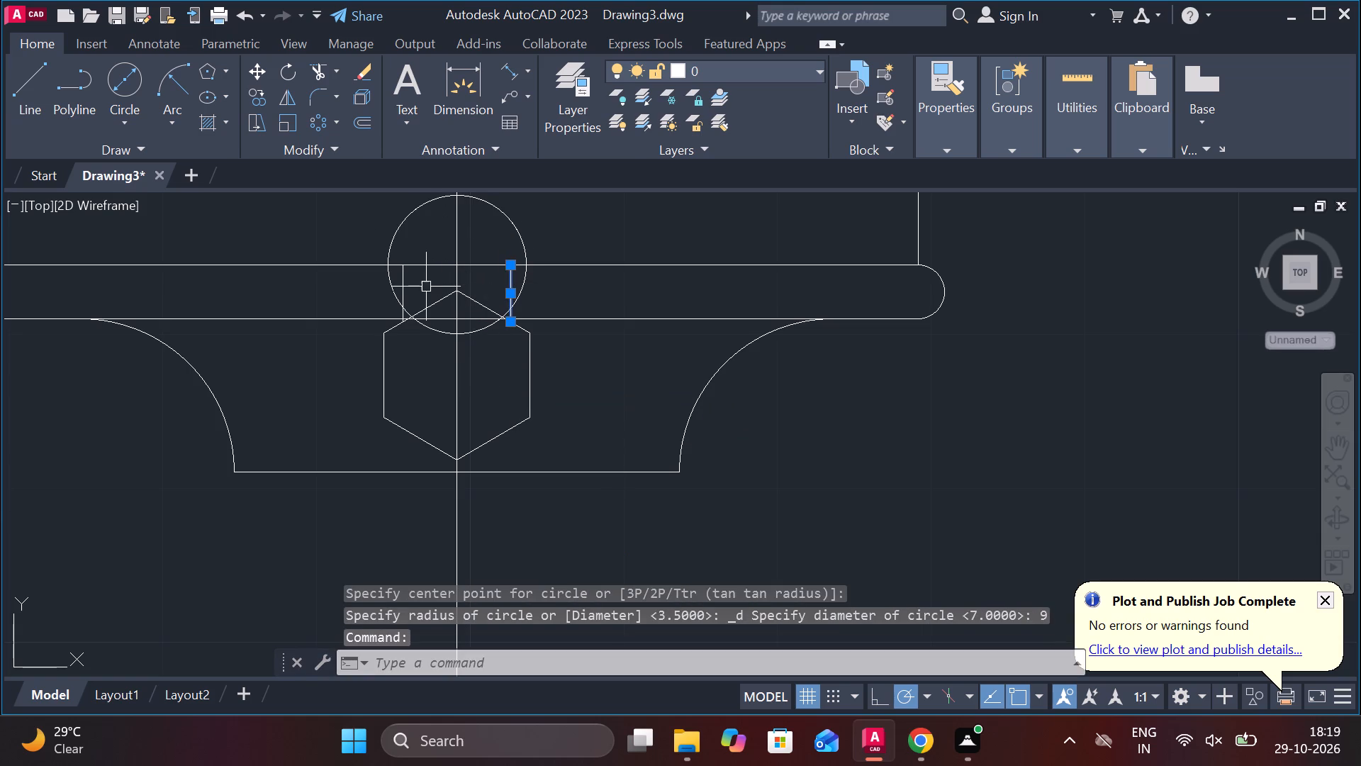
pyautogui.click(405, 282)
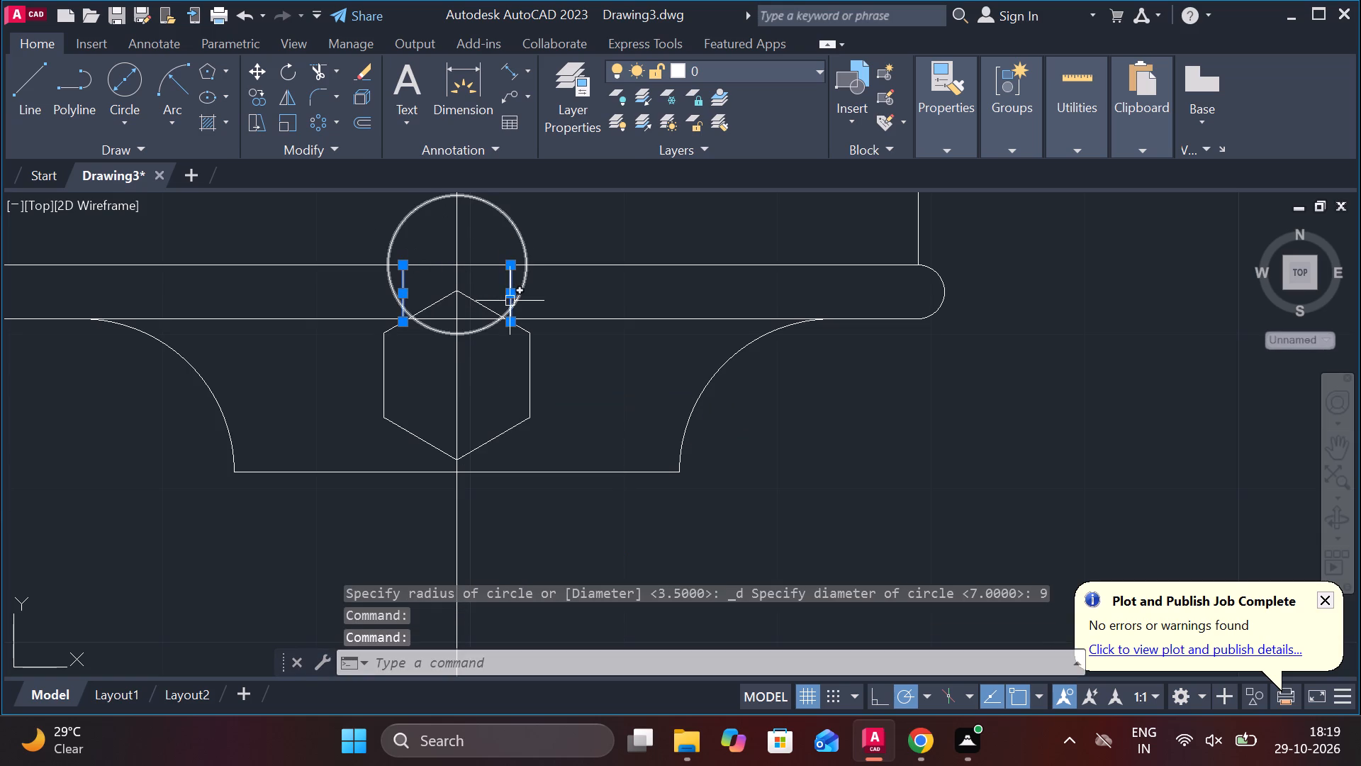
pyautogui.press('Delete')
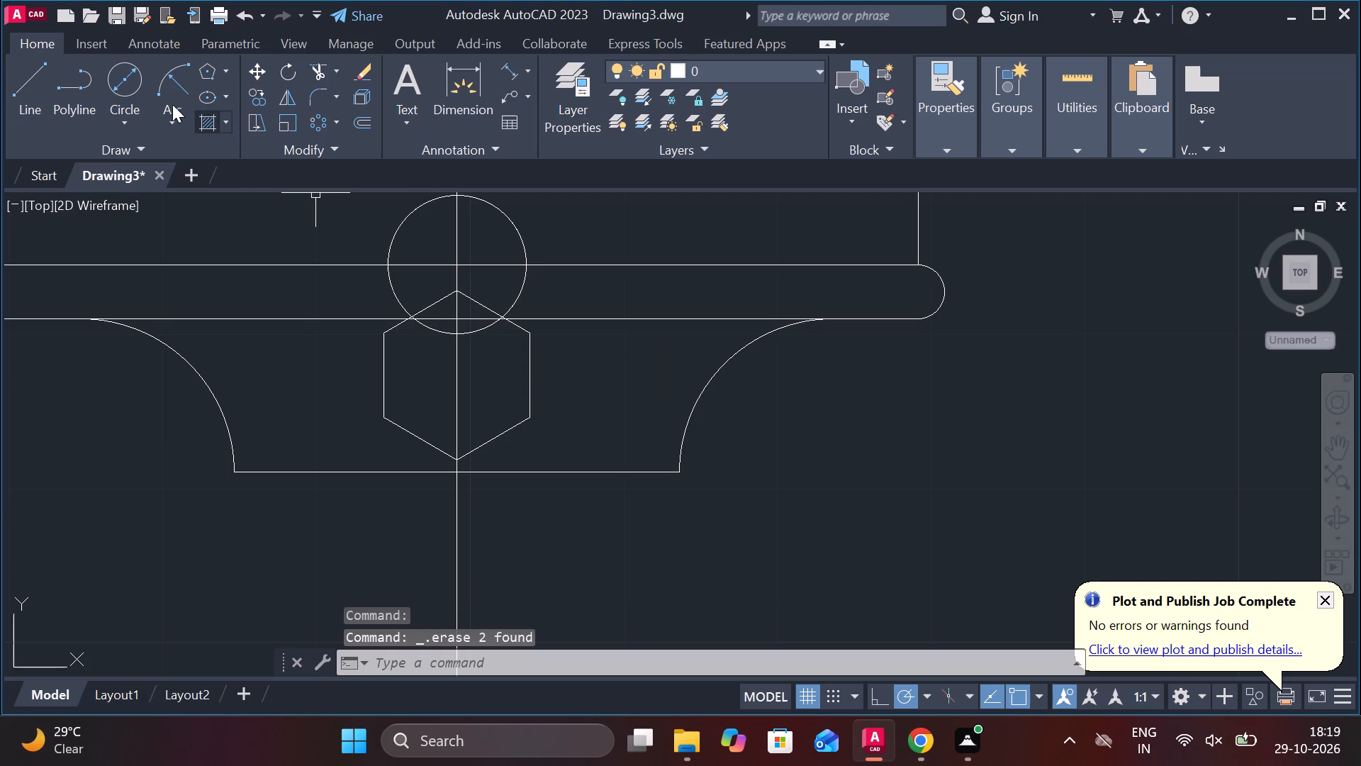
# Draw vertical lines from the circle's left and right quadrants down to the hexagon's upper sides.
pyautogui.click(16, 95)
pyautogui.doubleClick(389, 265)
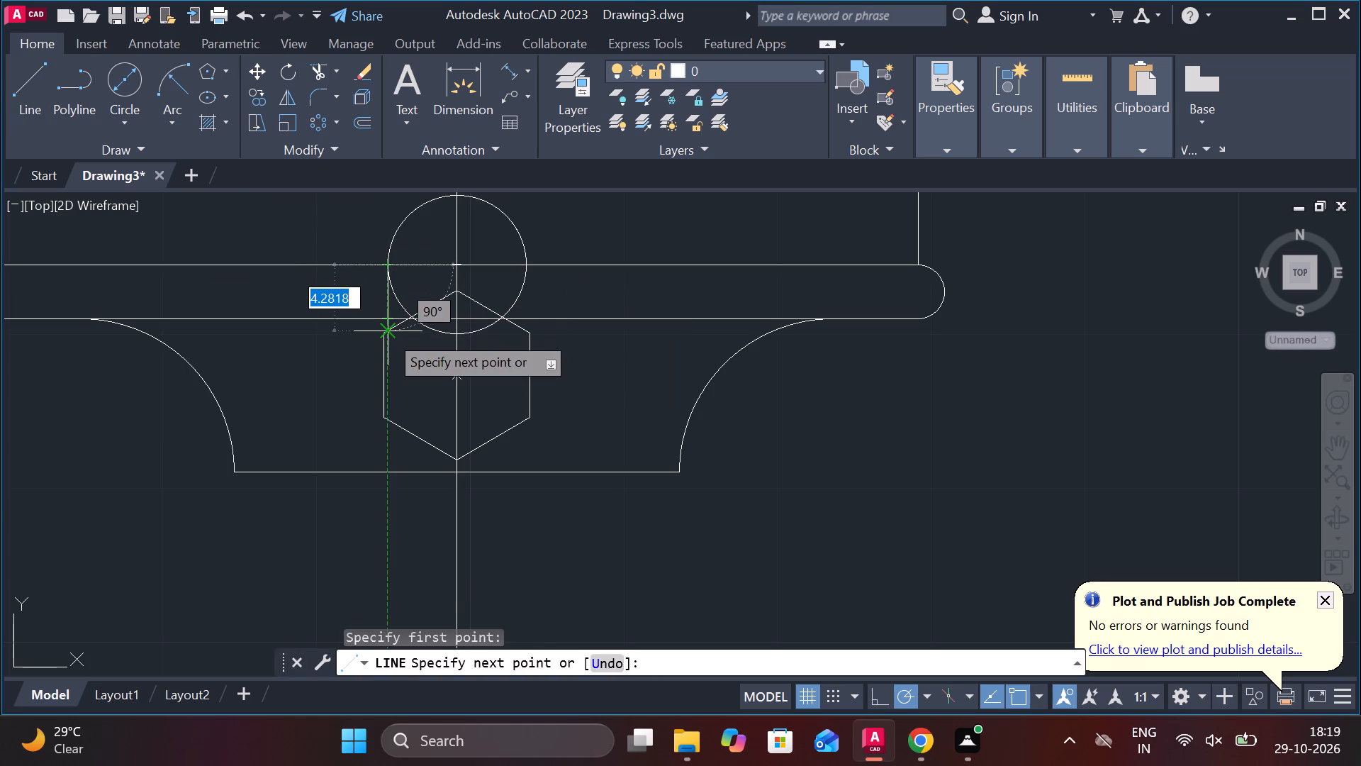
pyautogui.click(388, 333)
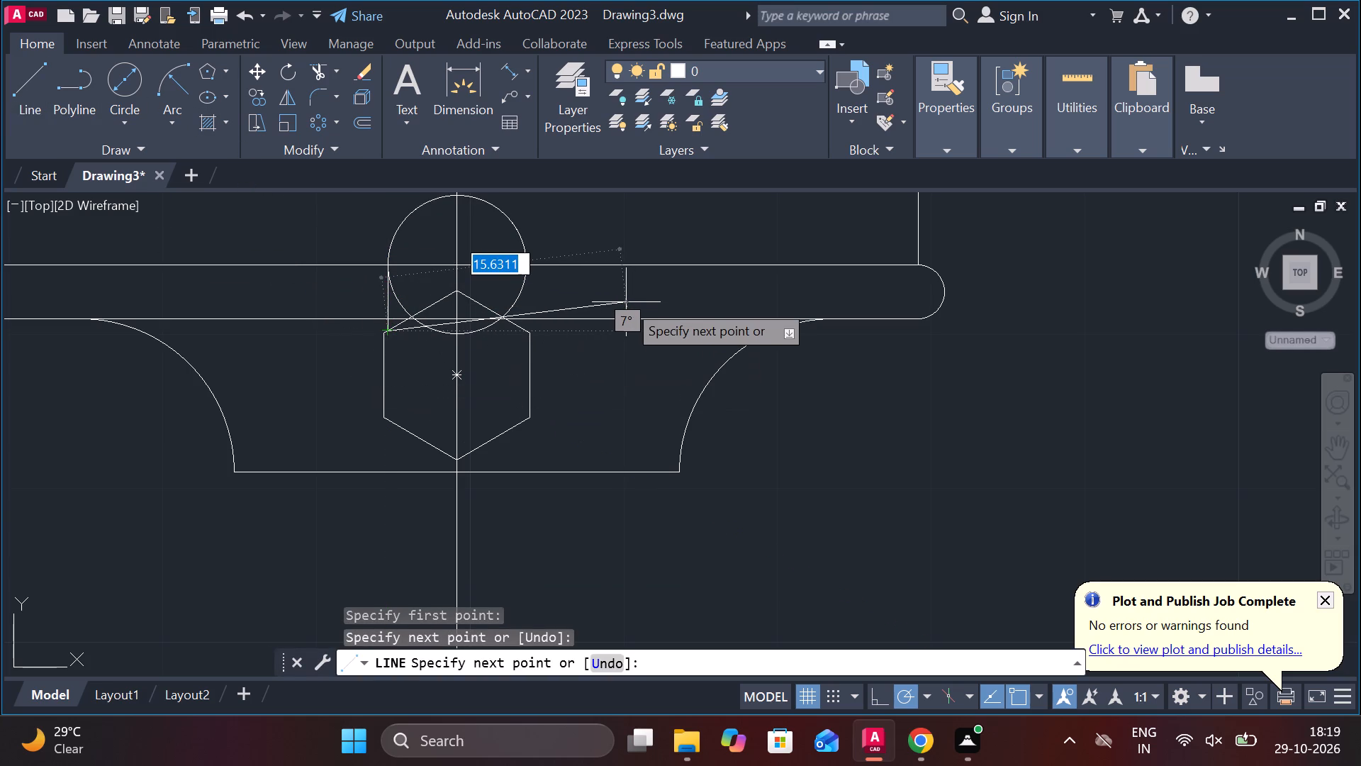
pyautogui.press('Escape')
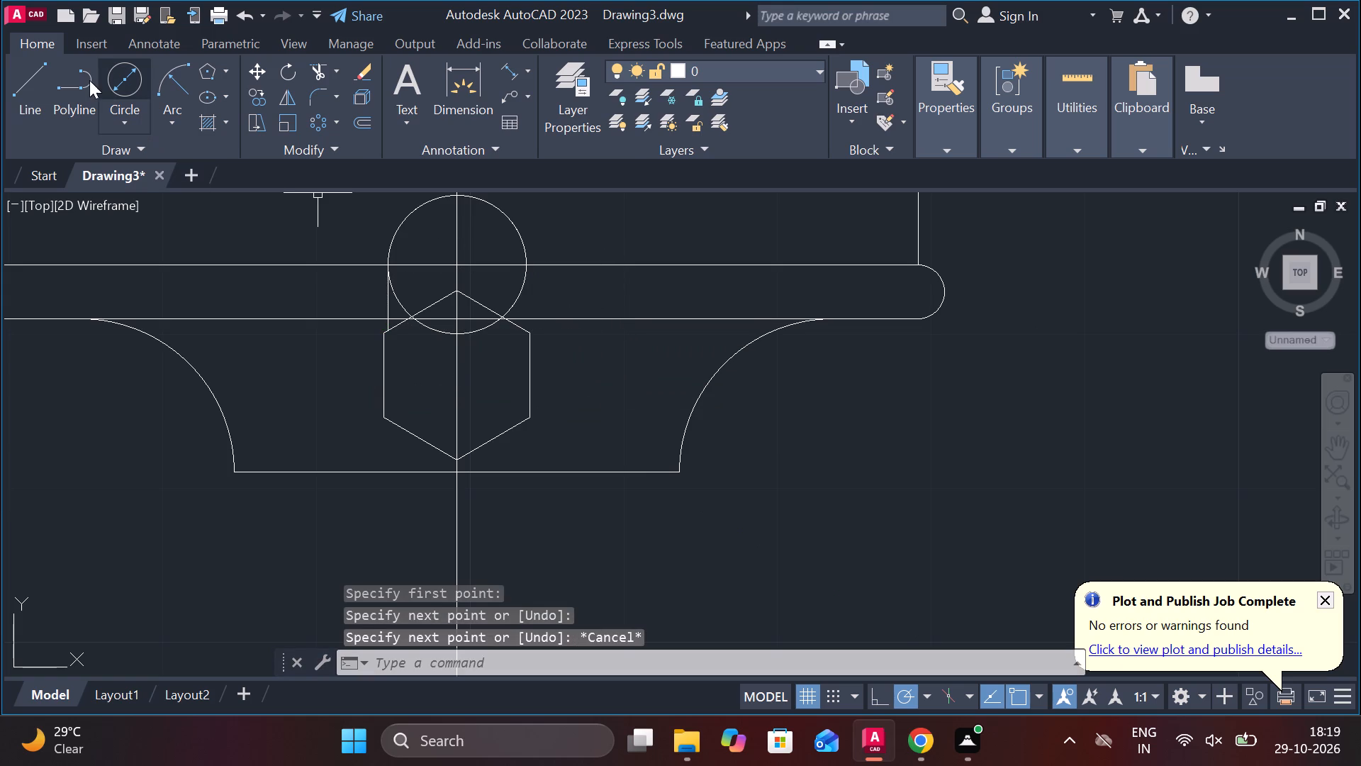
pyautogui.click(35, 79)
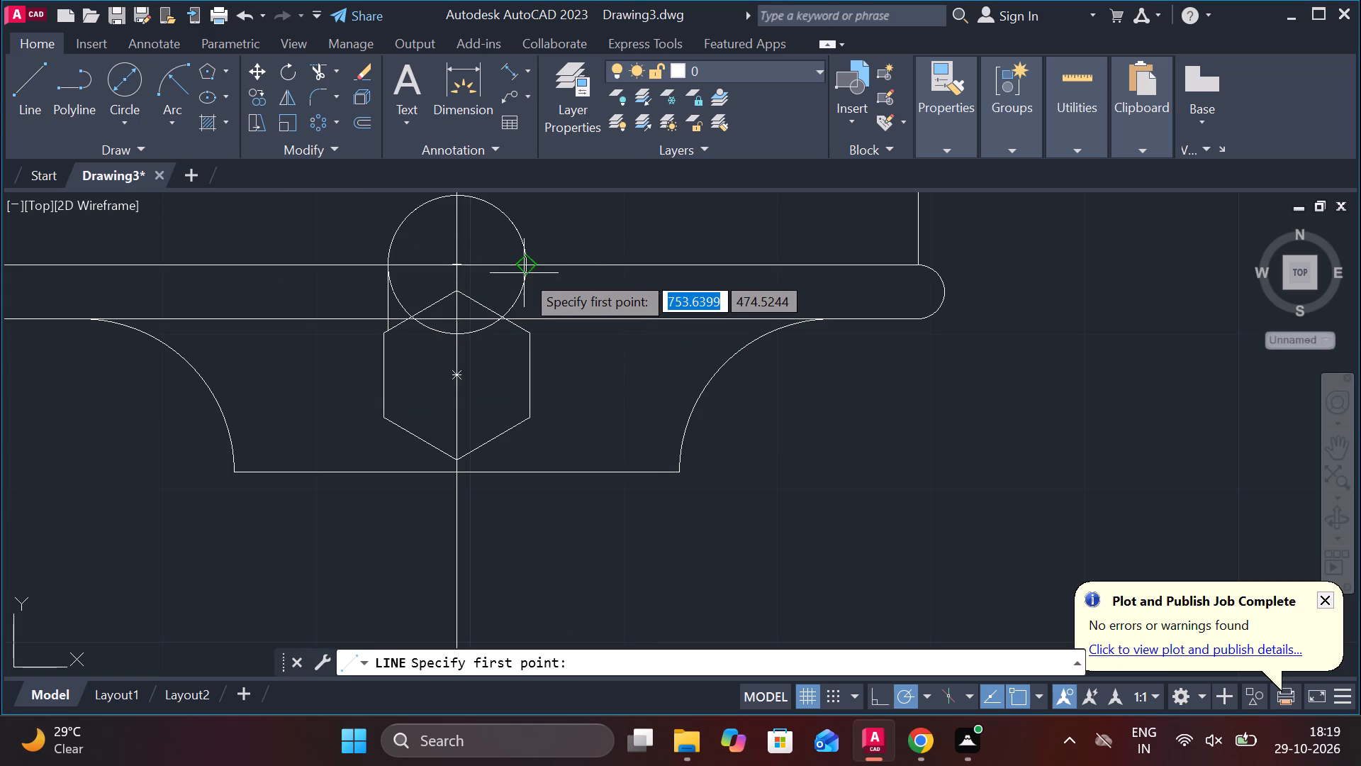
pyautogui.click(527, 272)
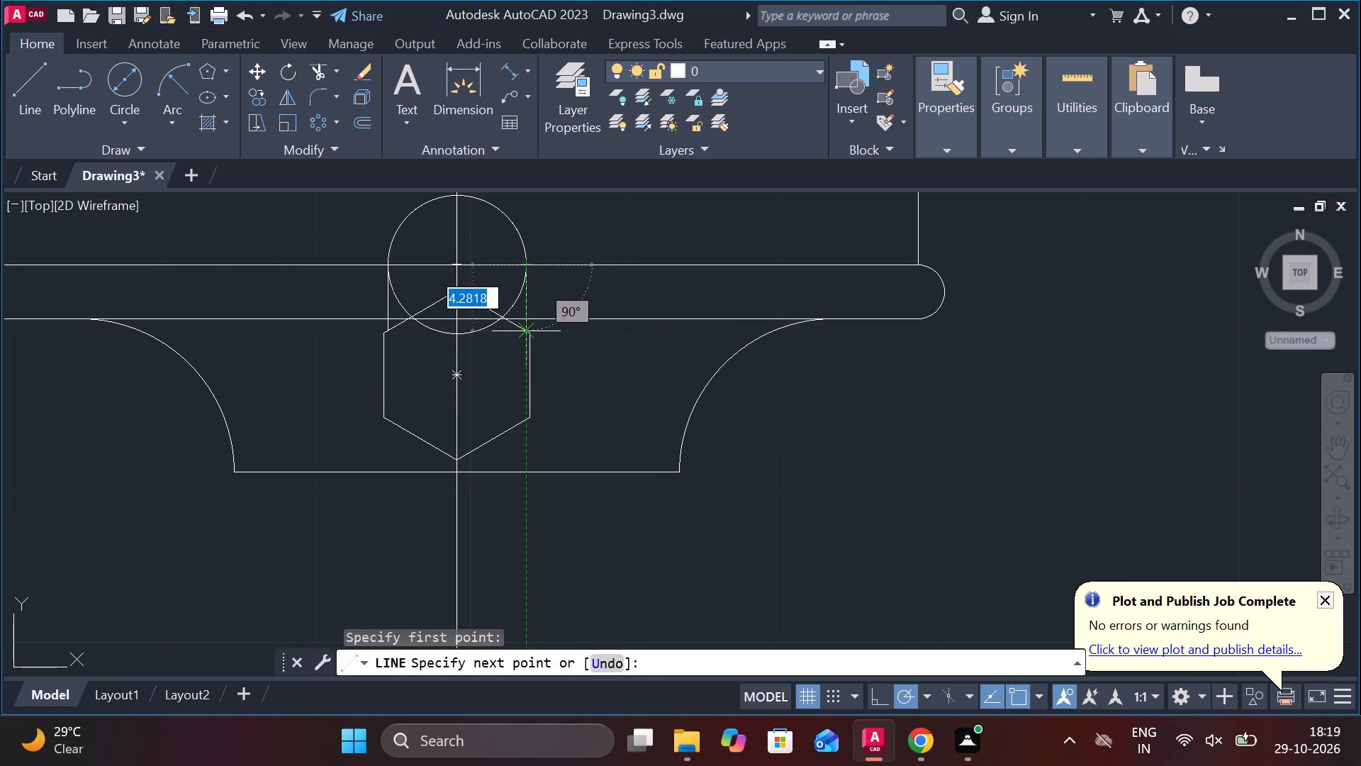
pyautogui.click(524, 335)
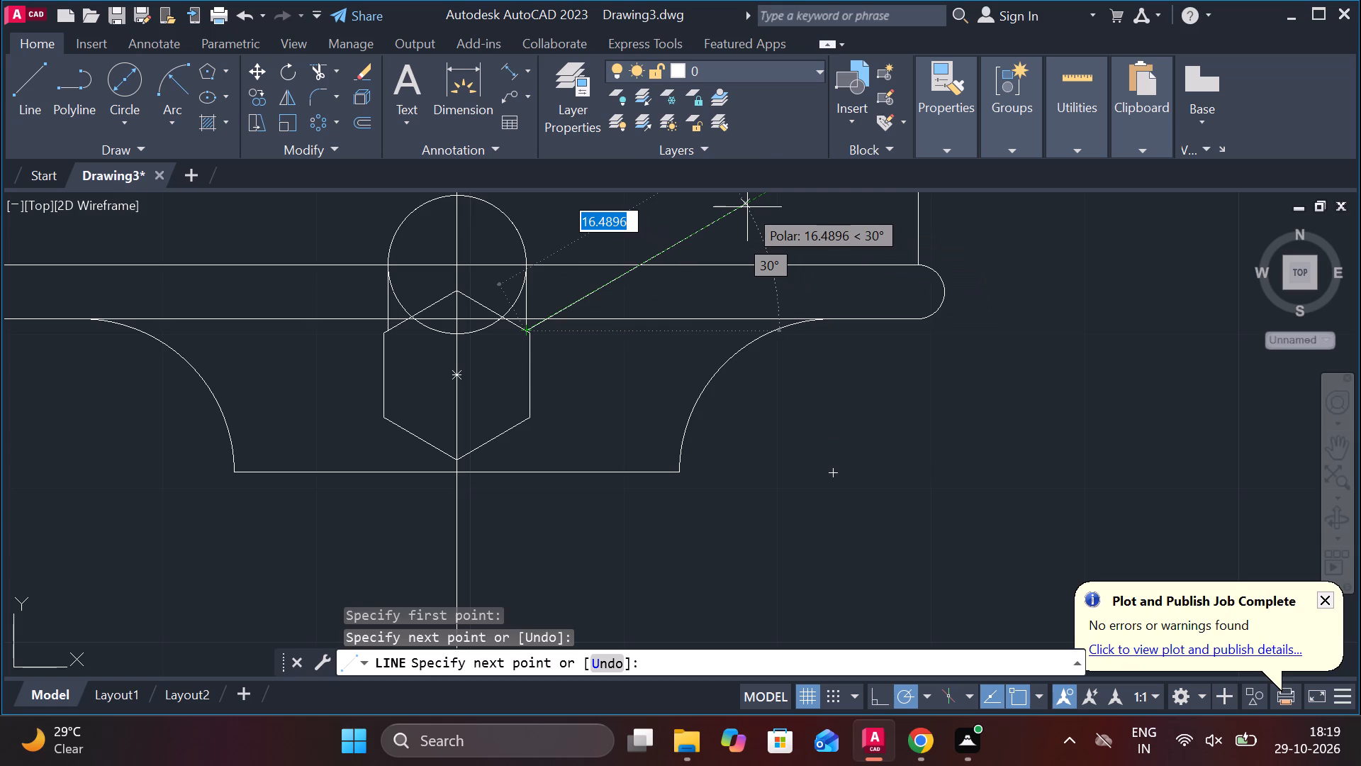
pyautogui.press('Escape')
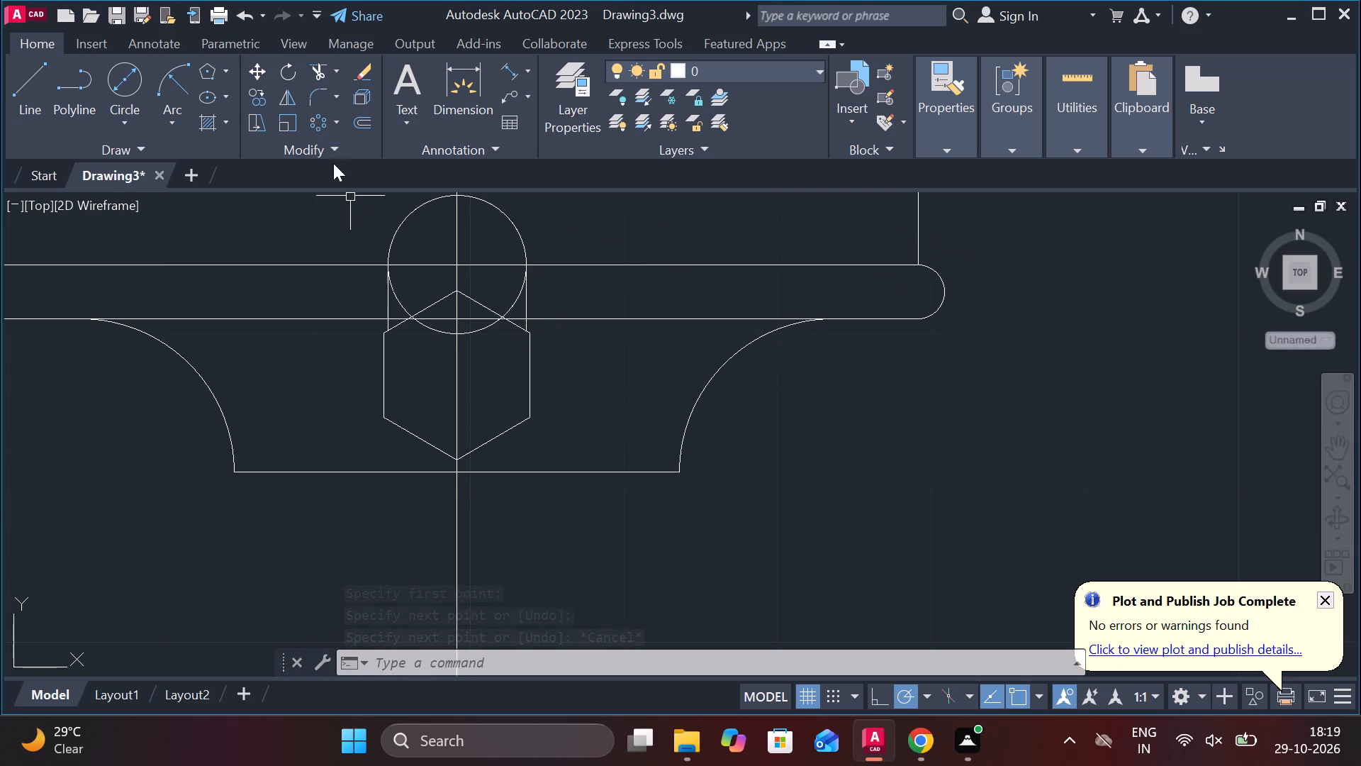
# Trim away the lower half of the diameter-9 circle, leaving only the arc at the slot's top.
pyautogui.click(315, 75)
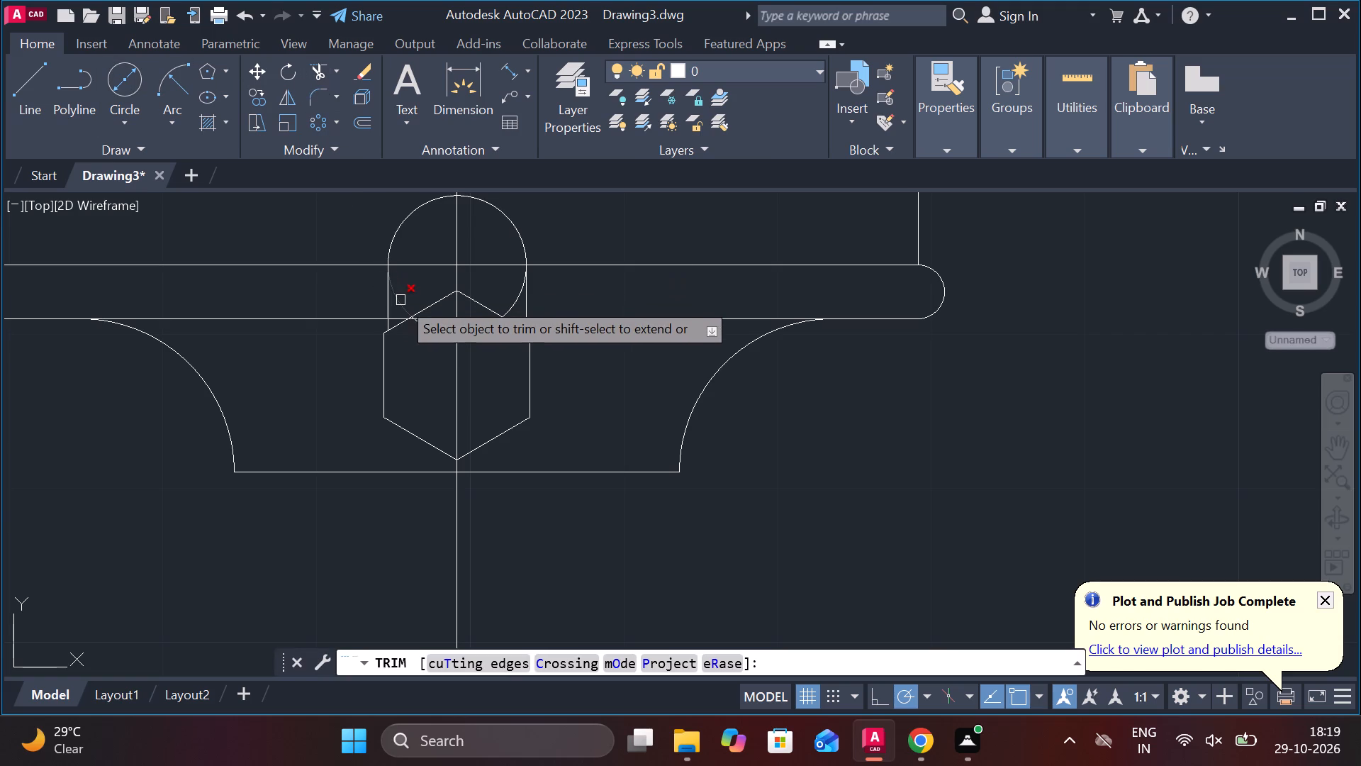
pyautogui.click(401, 300)
pyautogui.click(439, 331)
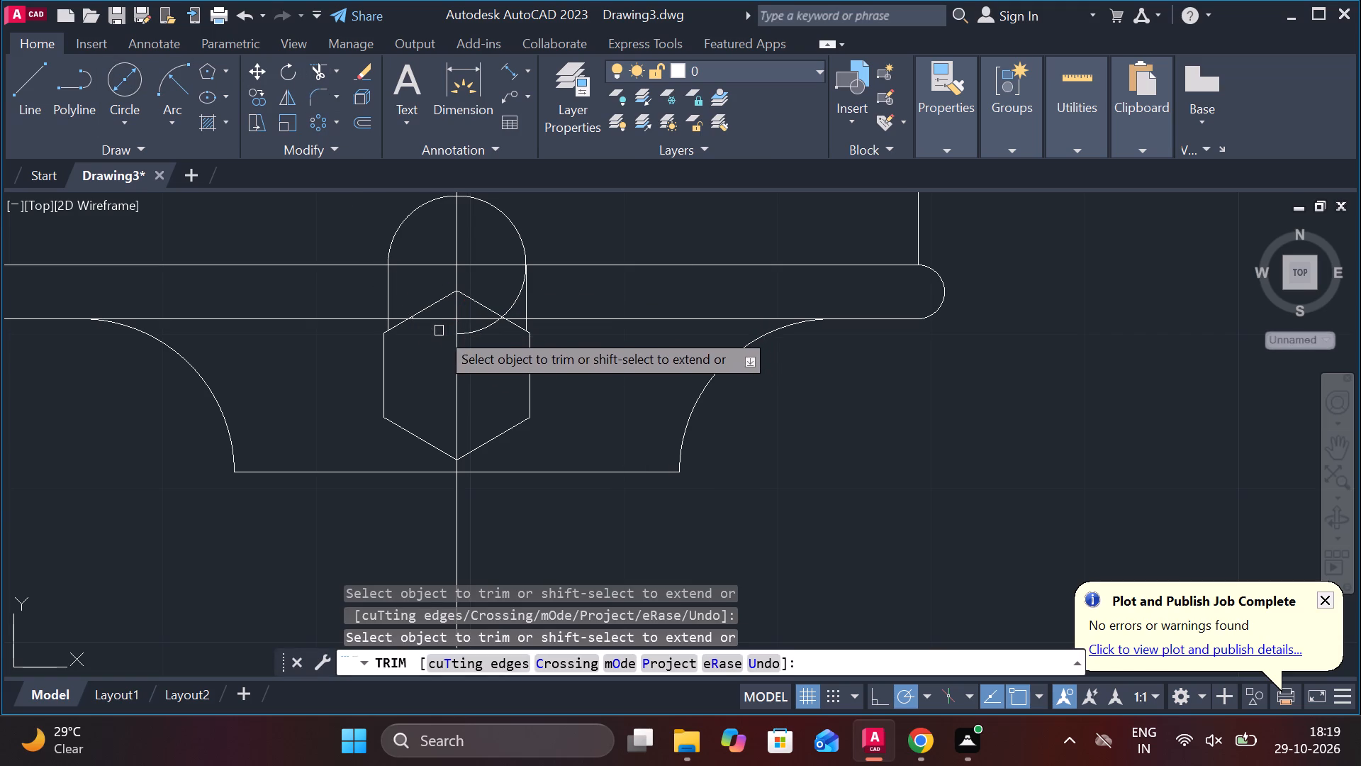
pyautogui.click(488, 328)
pyautogui.scroll(3, 515, 316)
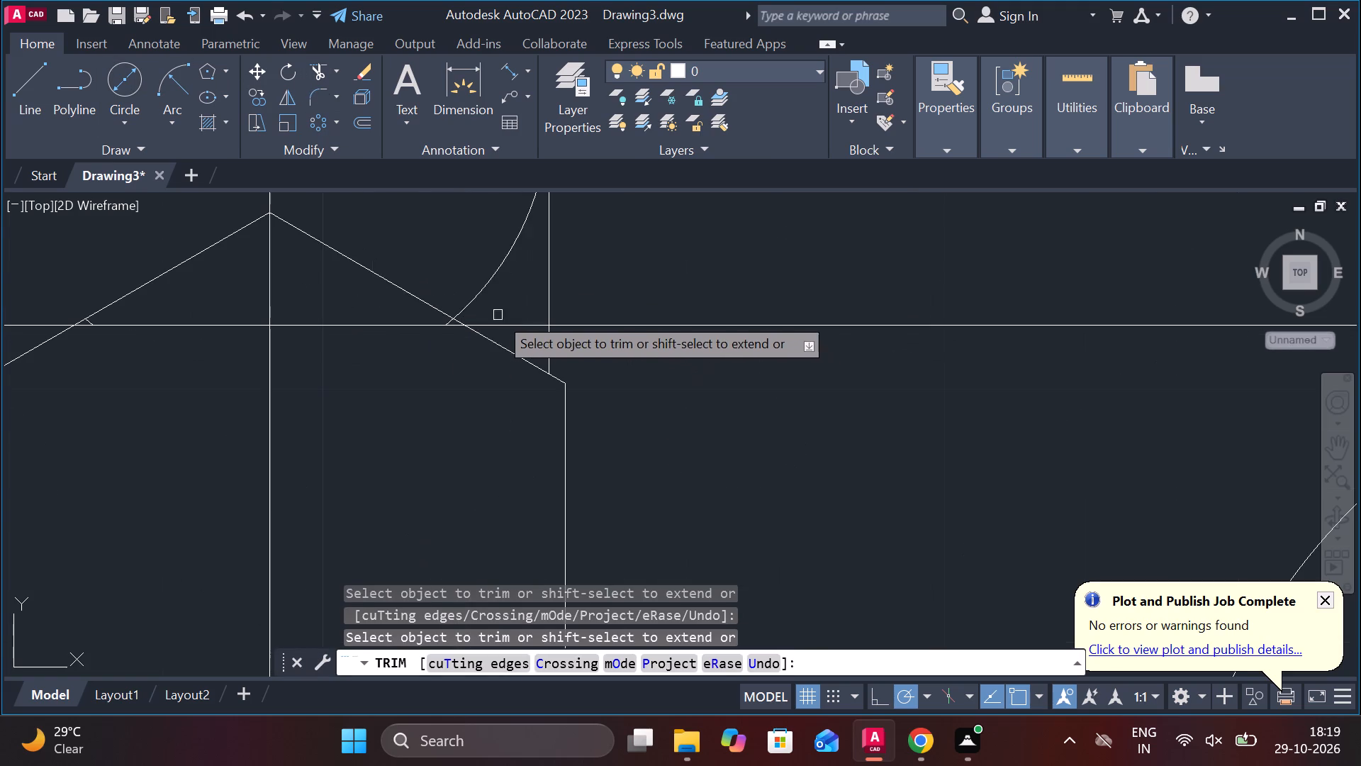
pyautogui.scroll(3, 456, 326)
pyautogui.click(410, 309)
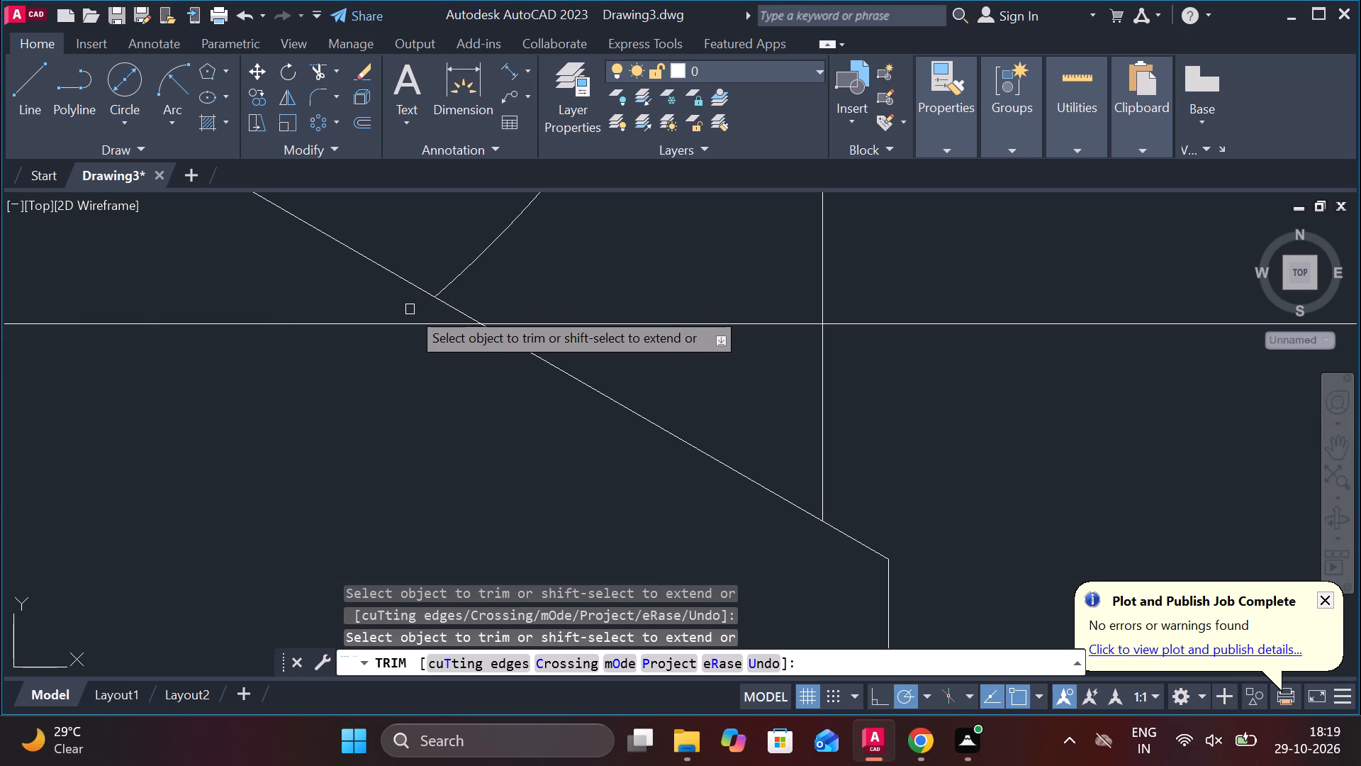
pyautogui.scroll(-5, 410, 309)
pyautogui.scroll(4, 289, 304)
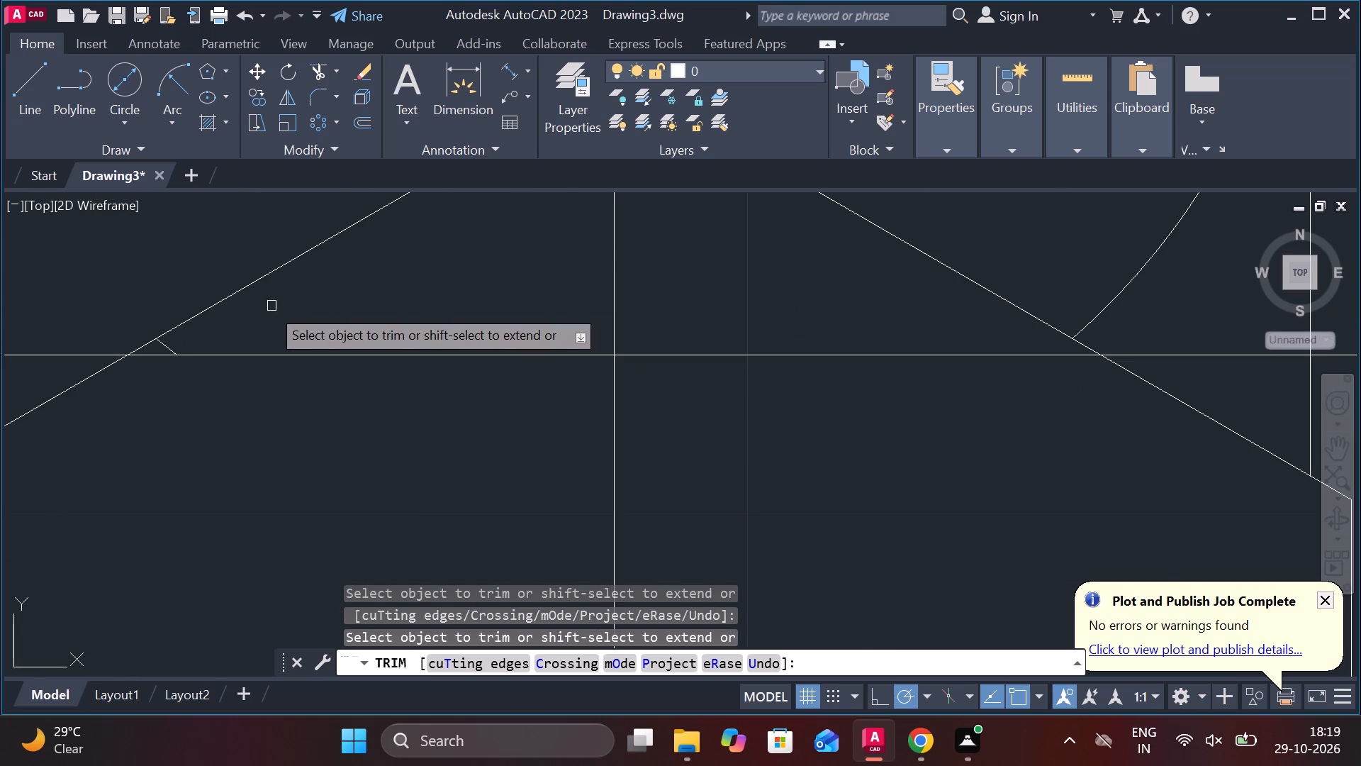
pyautogui.click(169, 348)
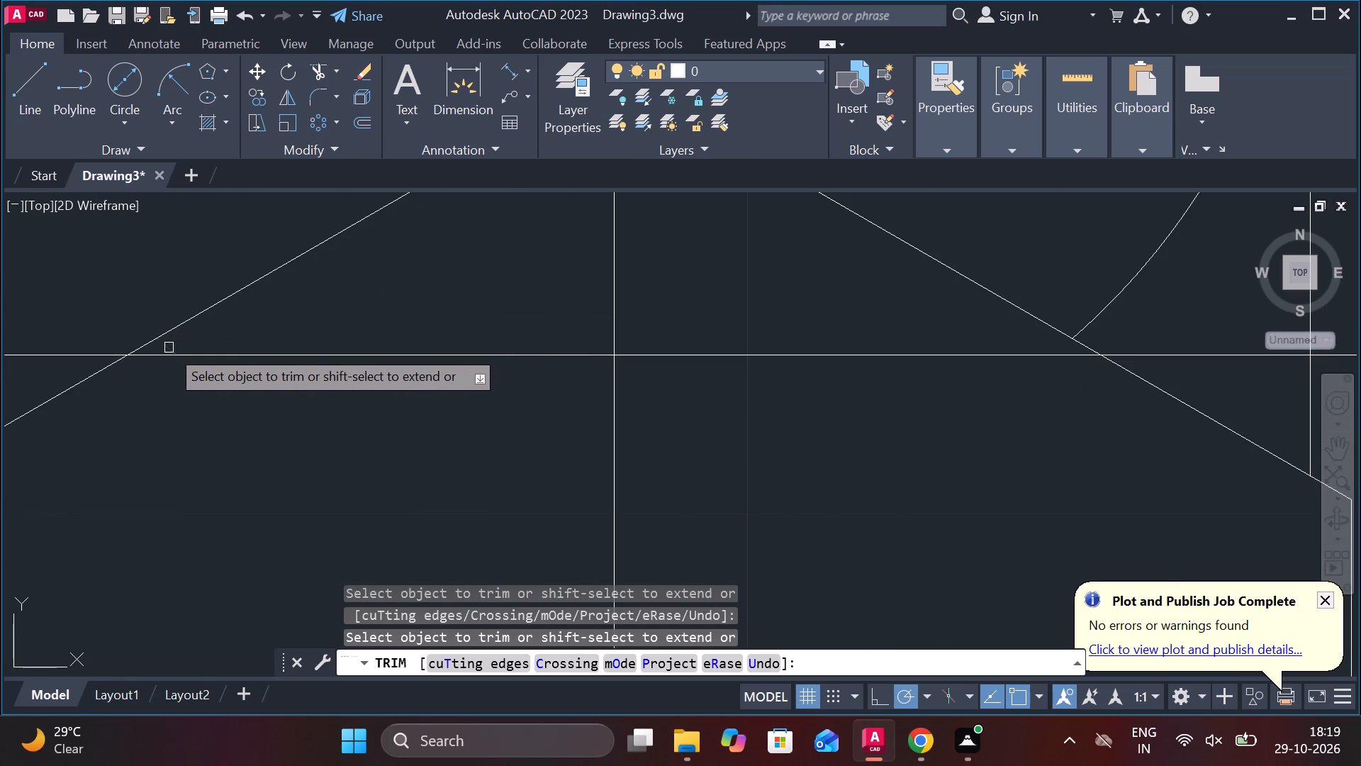
pyautogui.scroll(-5, 276, 330)
pyautogui.click(360, 320)
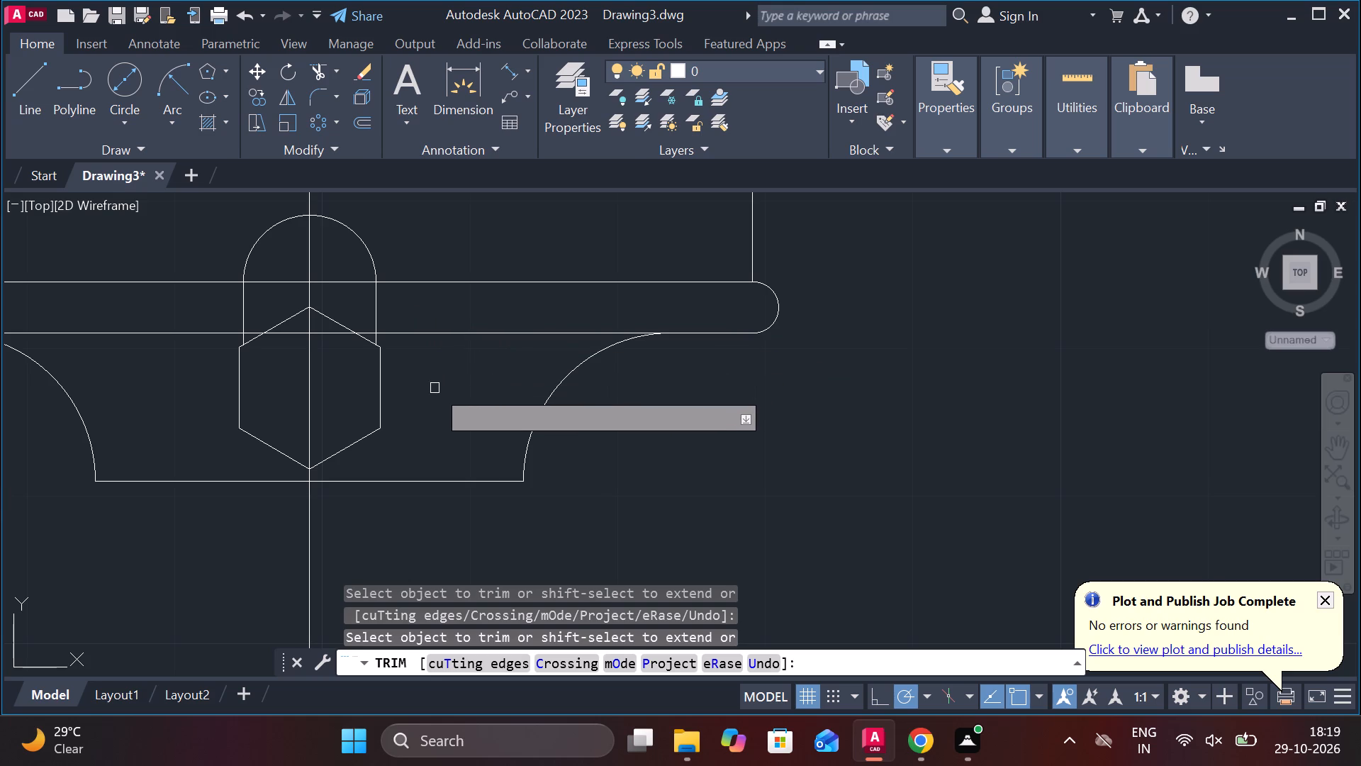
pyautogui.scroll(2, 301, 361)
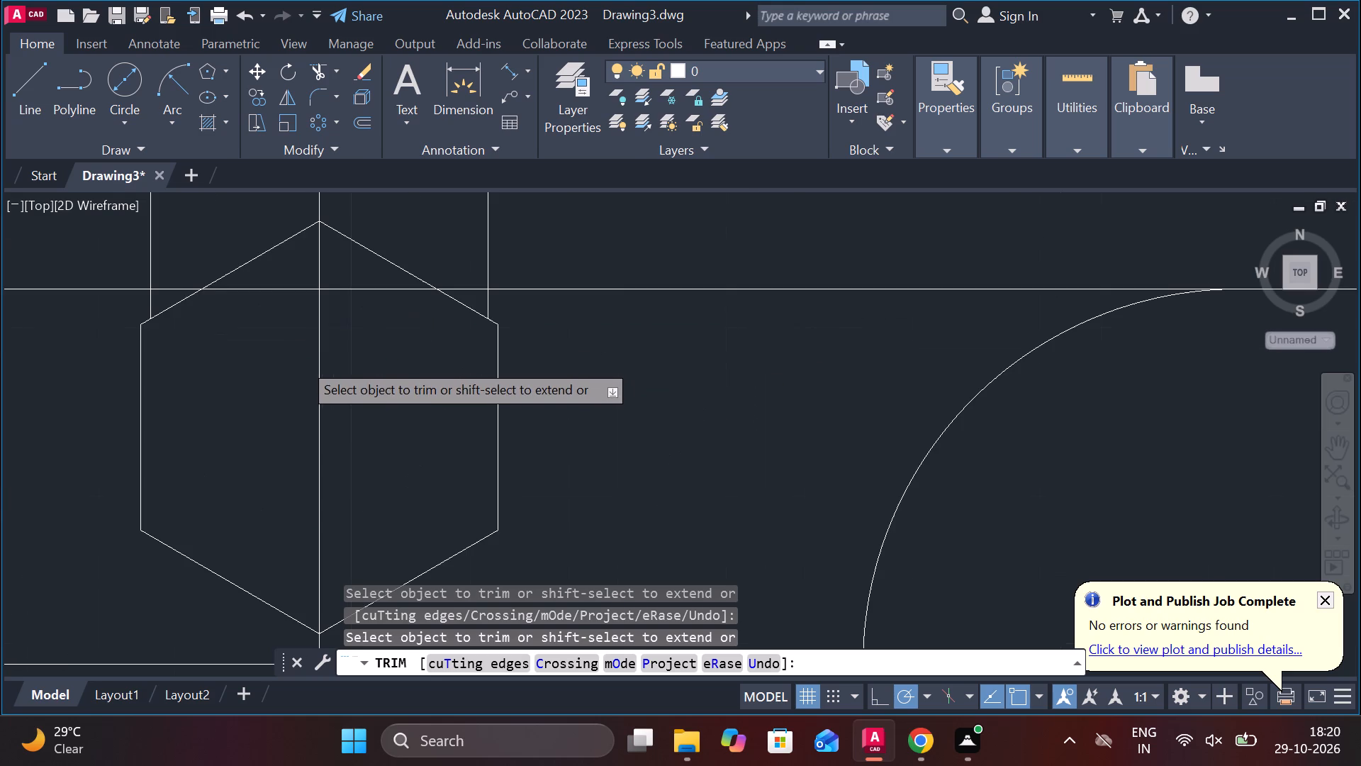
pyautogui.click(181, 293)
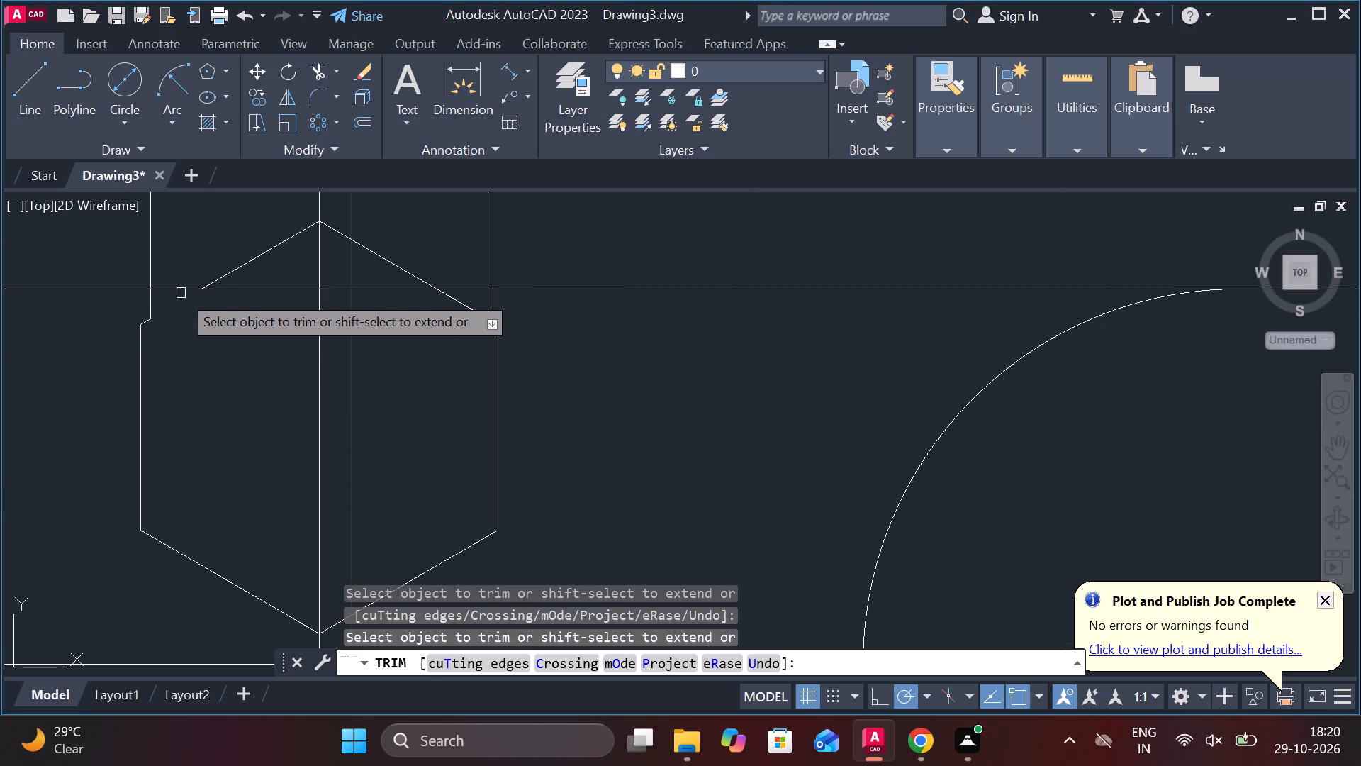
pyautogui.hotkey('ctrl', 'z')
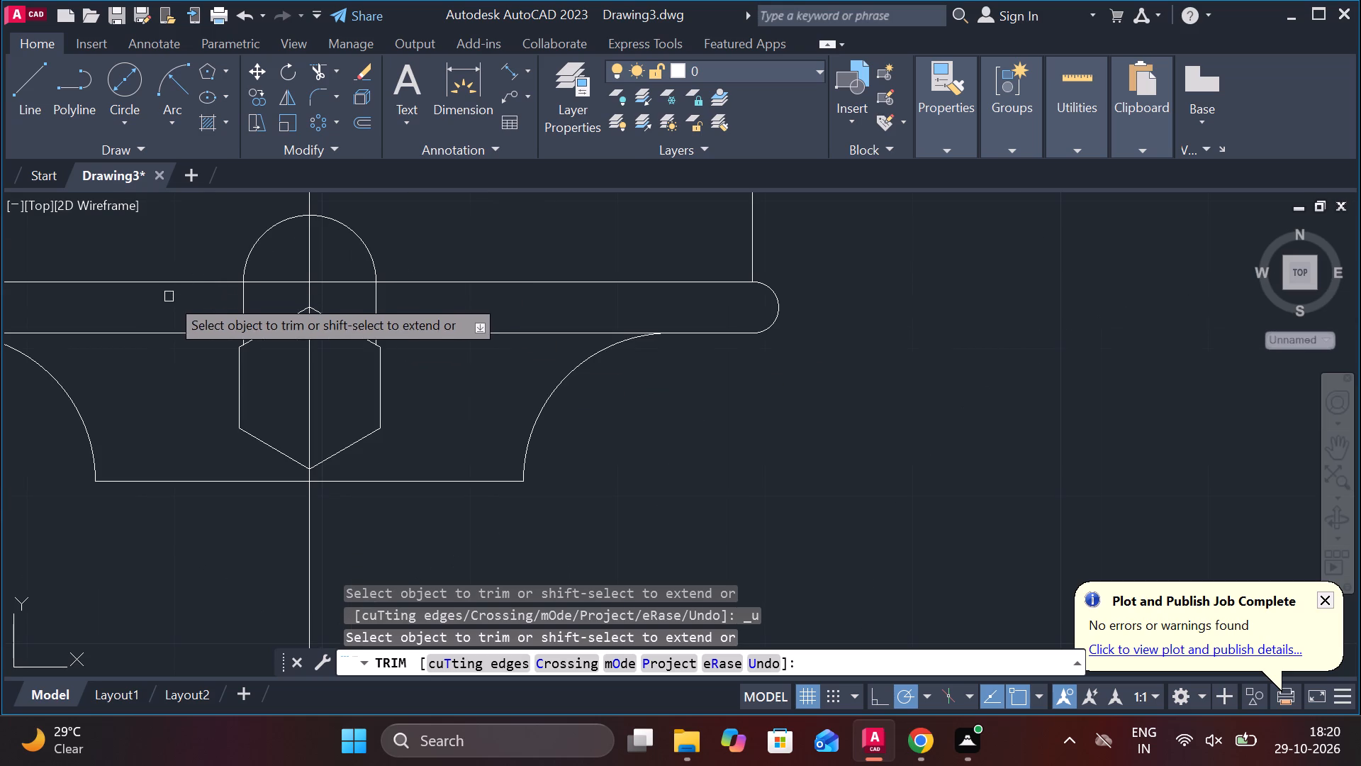
# Trim the flange's lower edge between the slot's two vertical sides, including the portion crossing the hexagon.
pyautogui.scroll(-2, 225, 255)
pyautogui.scroll(4, 230, 289)
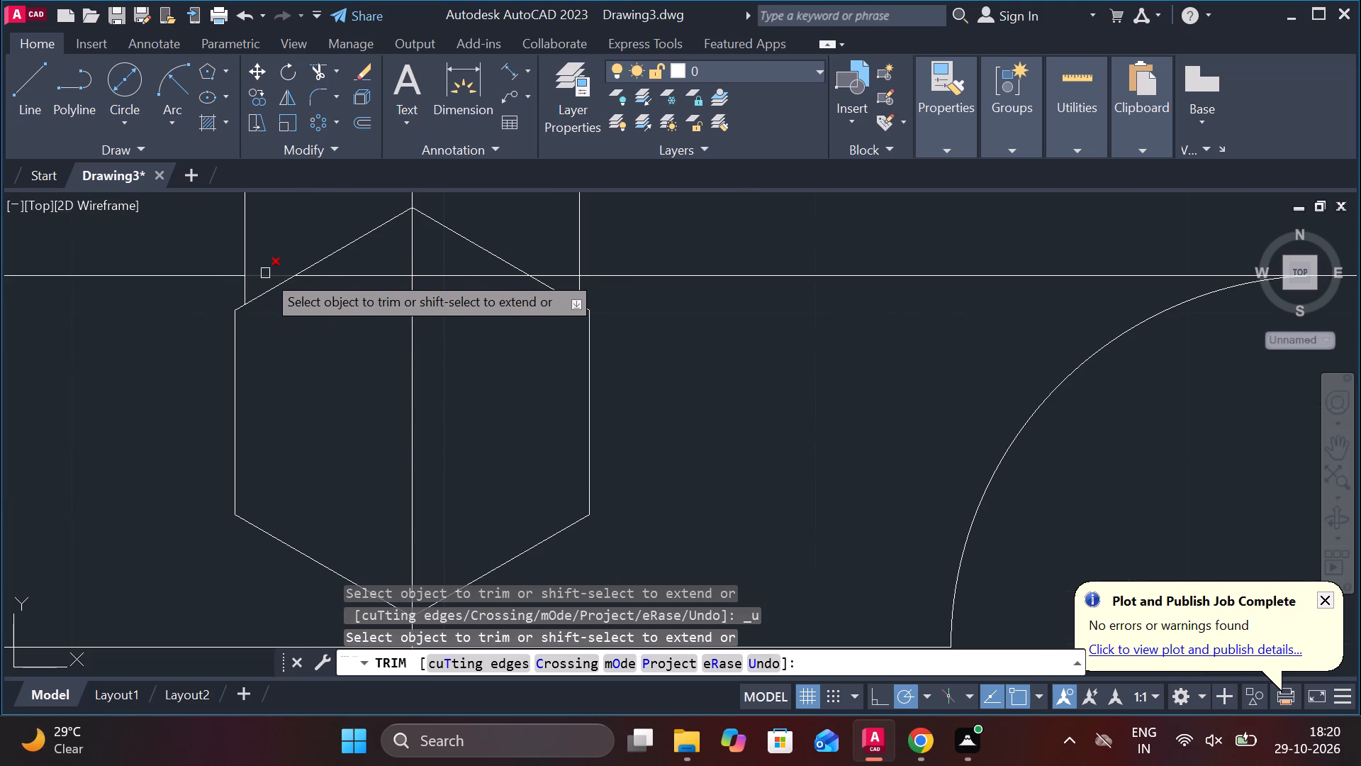
pyautogui.click(265, 273)
pyautogui.click(327, 279)
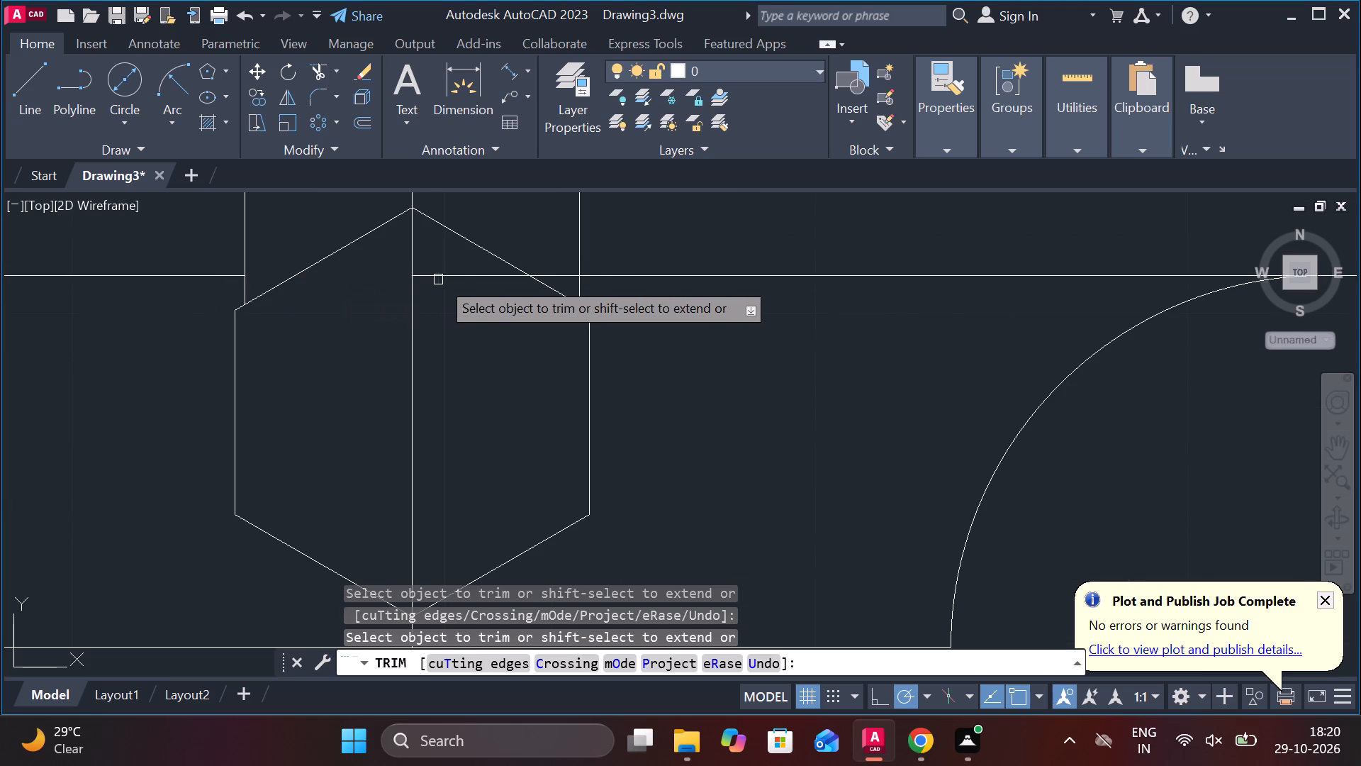
pyautogui.click(459, 277)
pyautogui.click(554, 272)
pyautogui.scroll(-2, 561, 276)
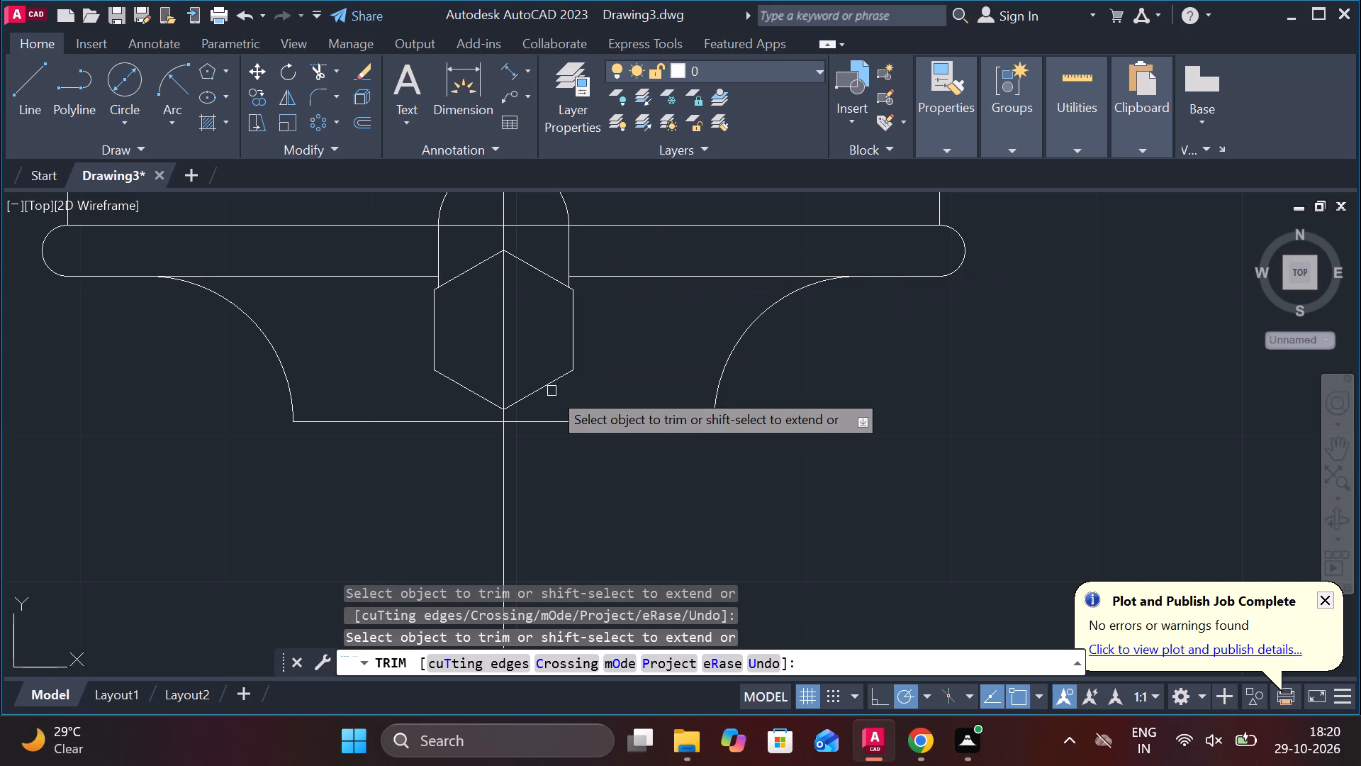
pyautogui.press('Escape')
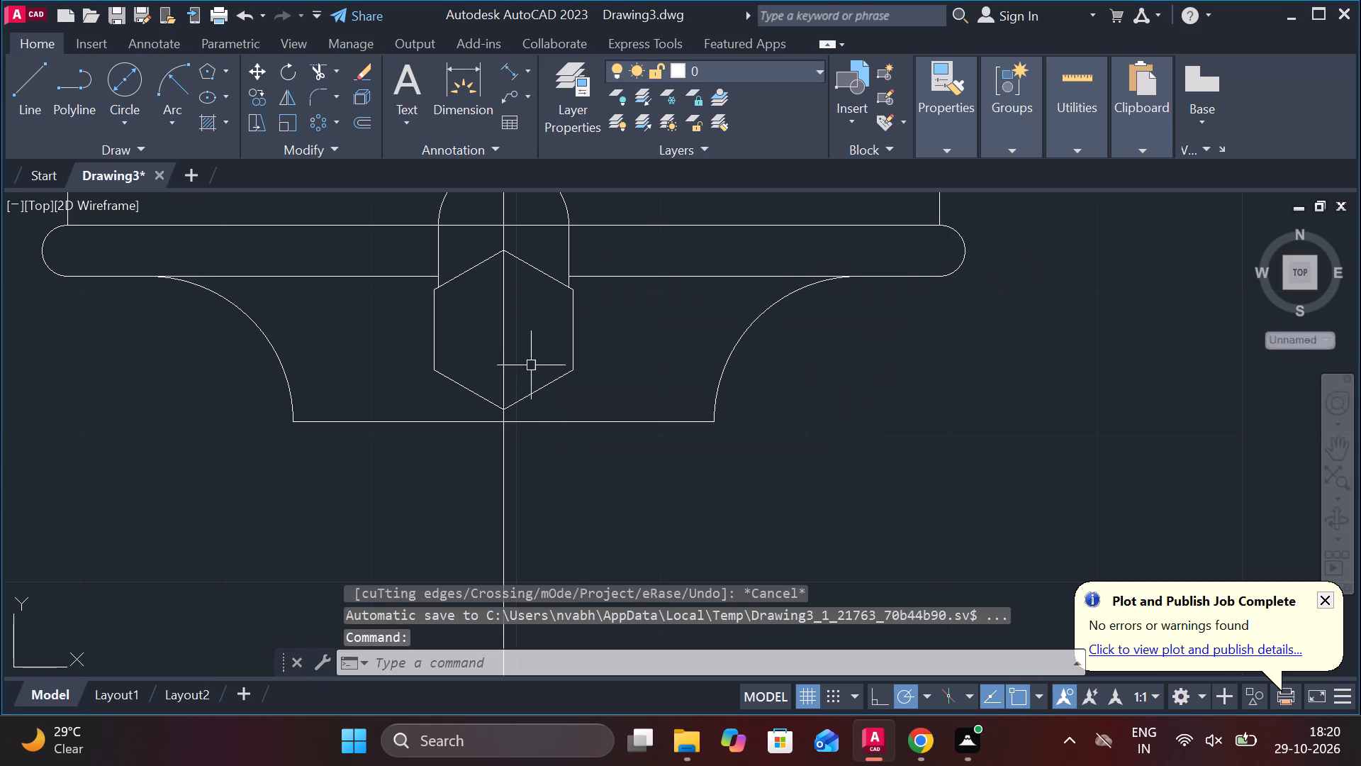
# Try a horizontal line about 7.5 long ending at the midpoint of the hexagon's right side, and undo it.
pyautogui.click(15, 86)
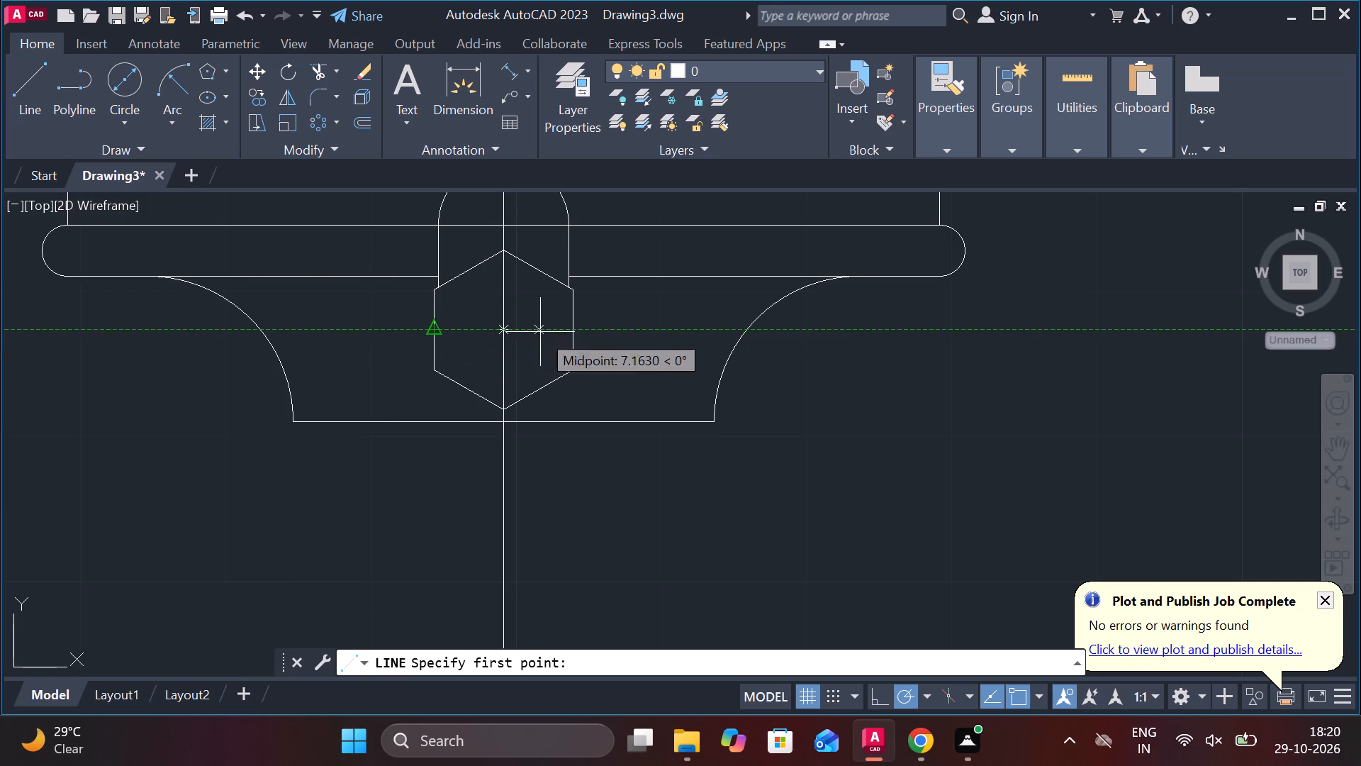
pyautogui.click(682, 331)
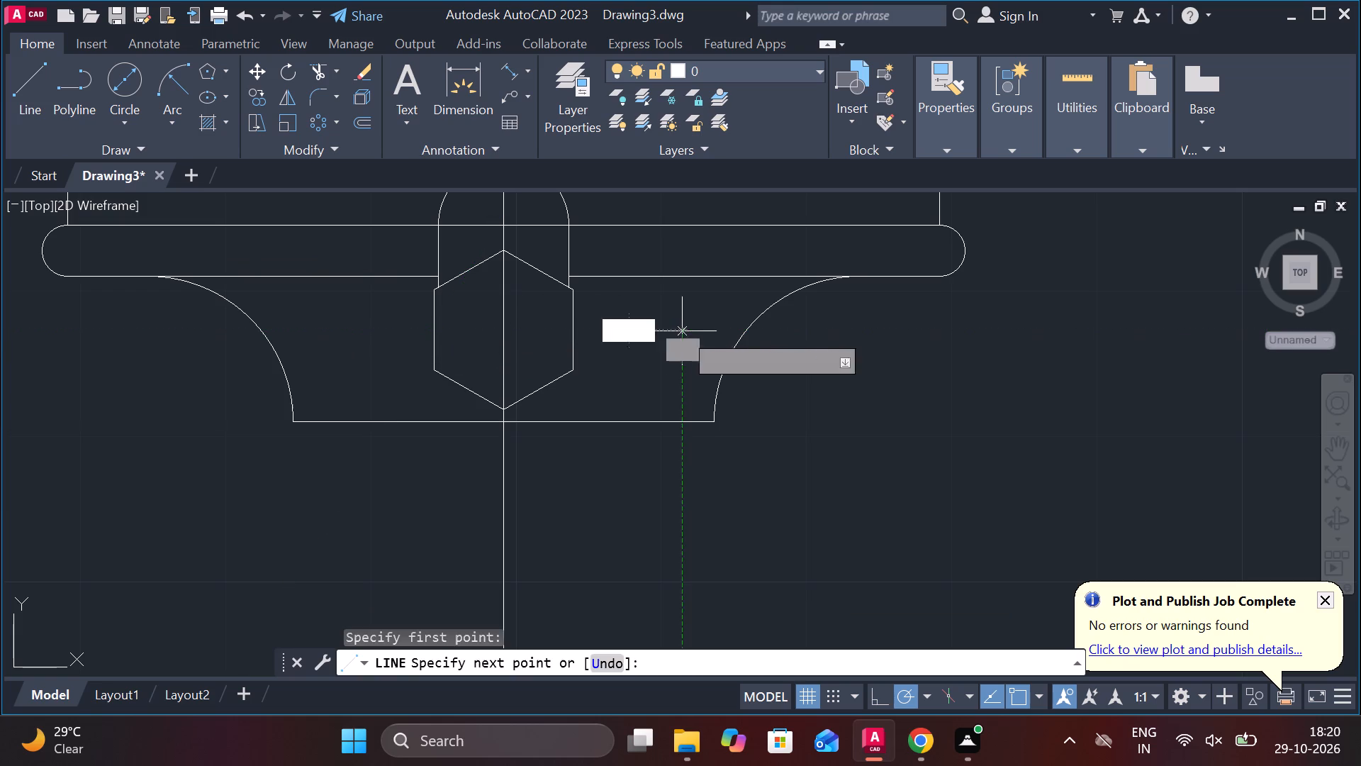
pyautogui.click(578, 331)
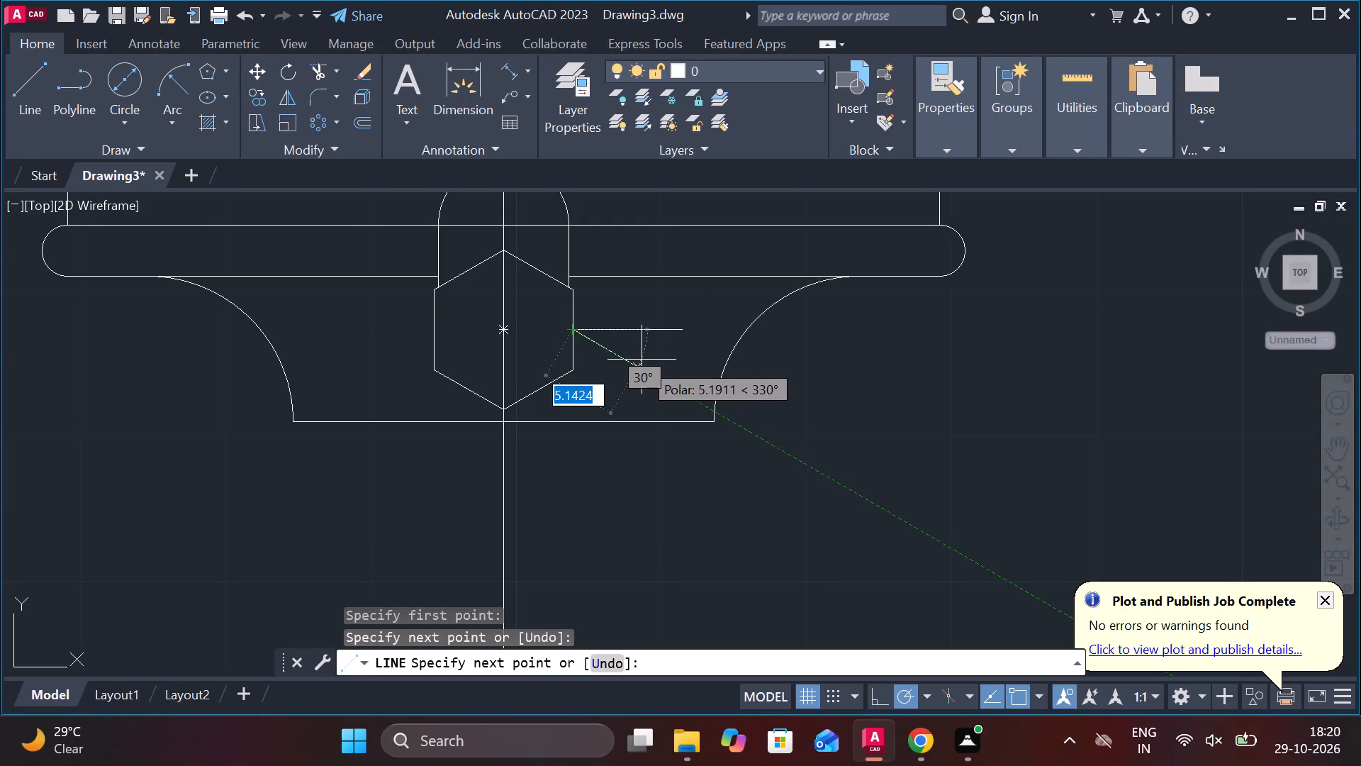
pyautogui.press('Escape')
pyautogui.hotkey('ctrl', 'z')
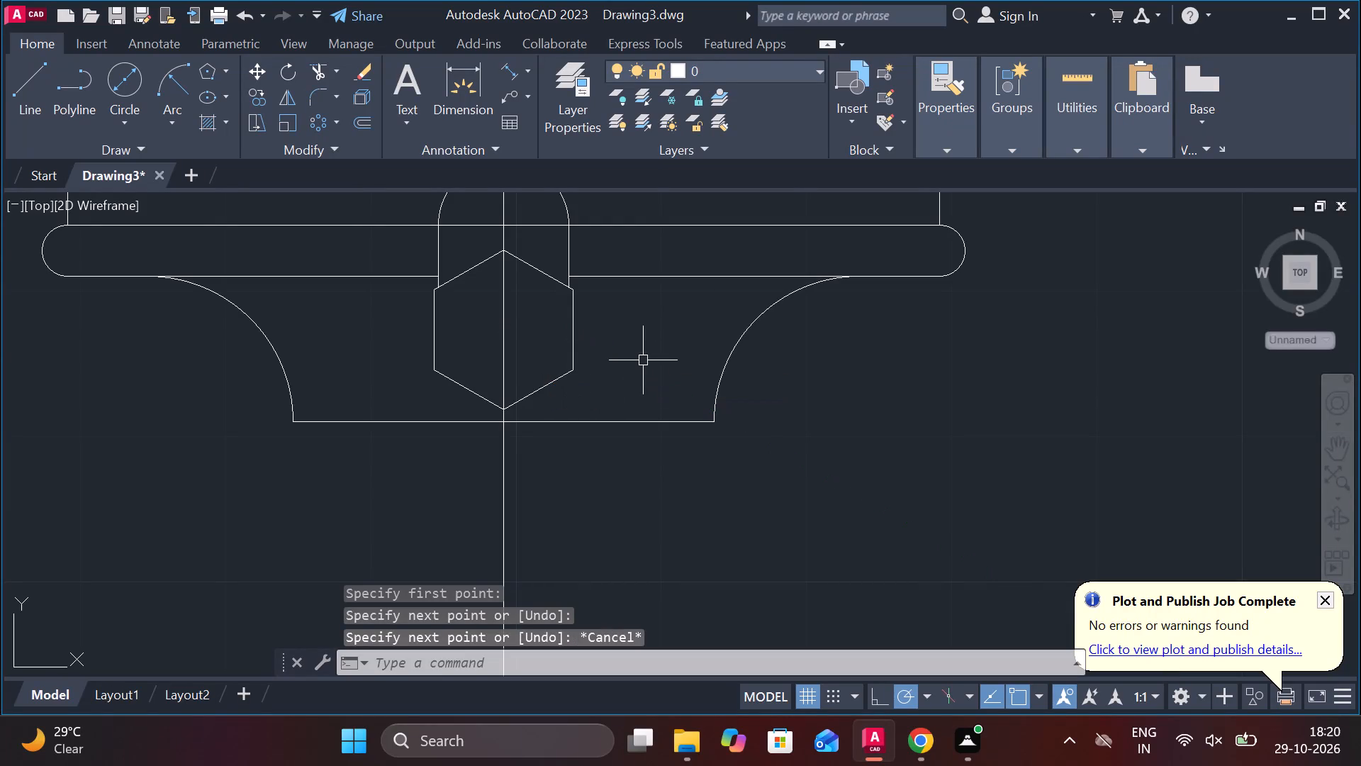
# Draw a horizontal line 29 long at the hexagon's mid-height, spanning between the verticals through the neck's two lower corners.
pyautogui.click(35, 94)
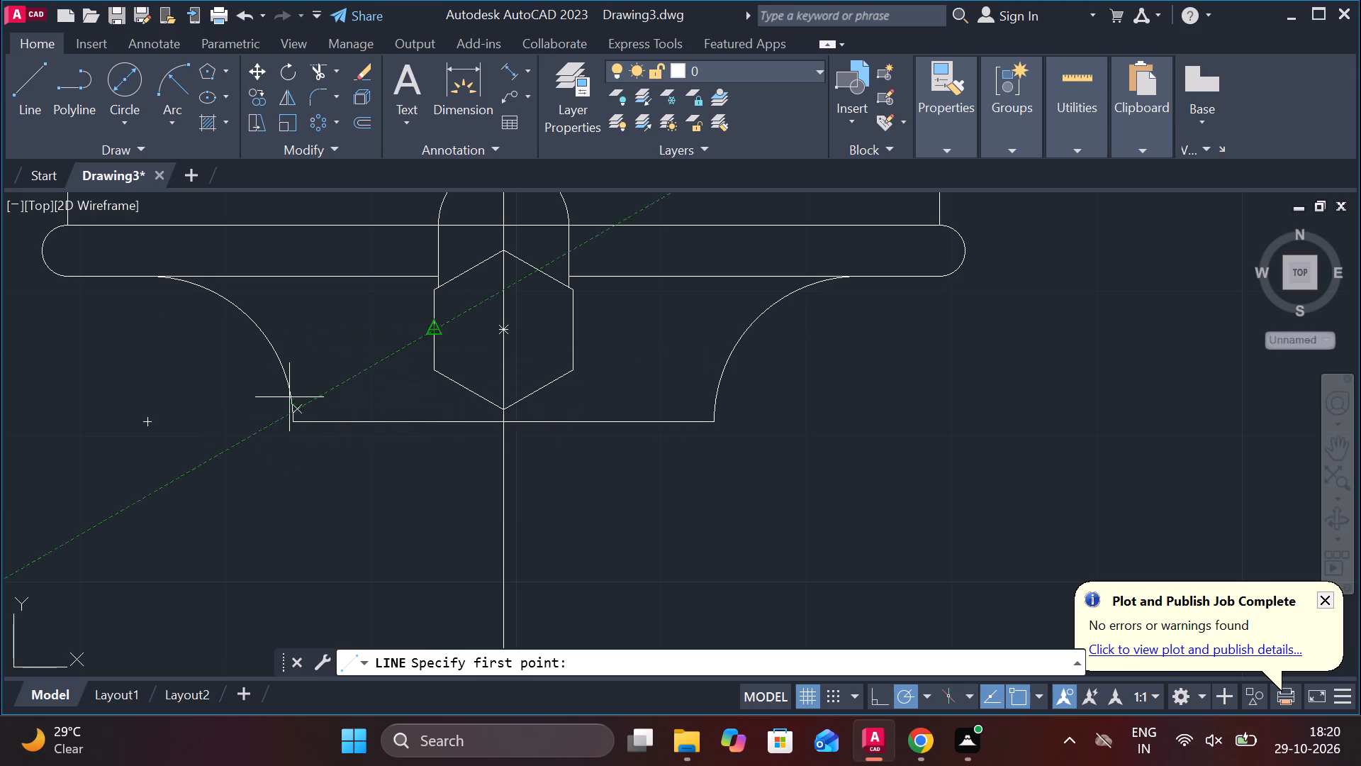
pyautogui.doubleClick(293, 330)
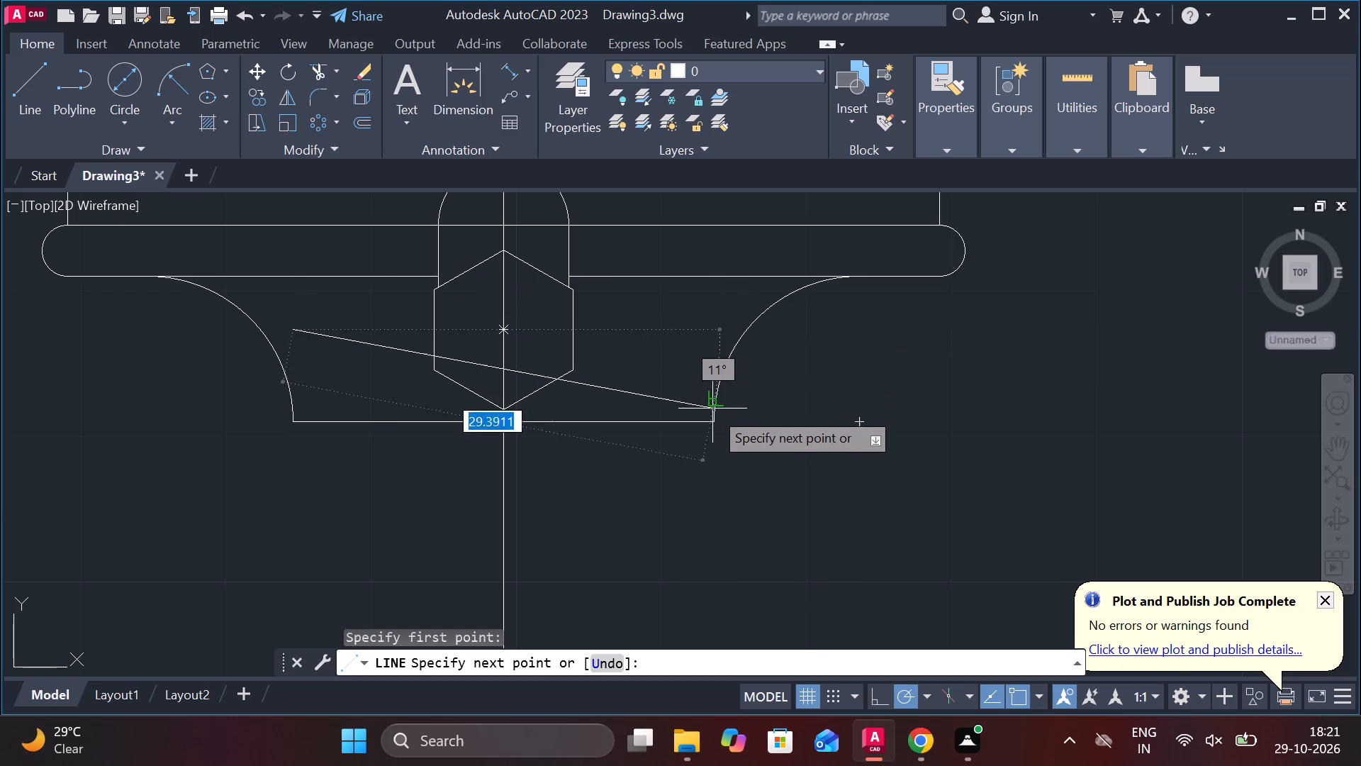
pyautogui.click(717, 331)
pyautogui.press('Escape')
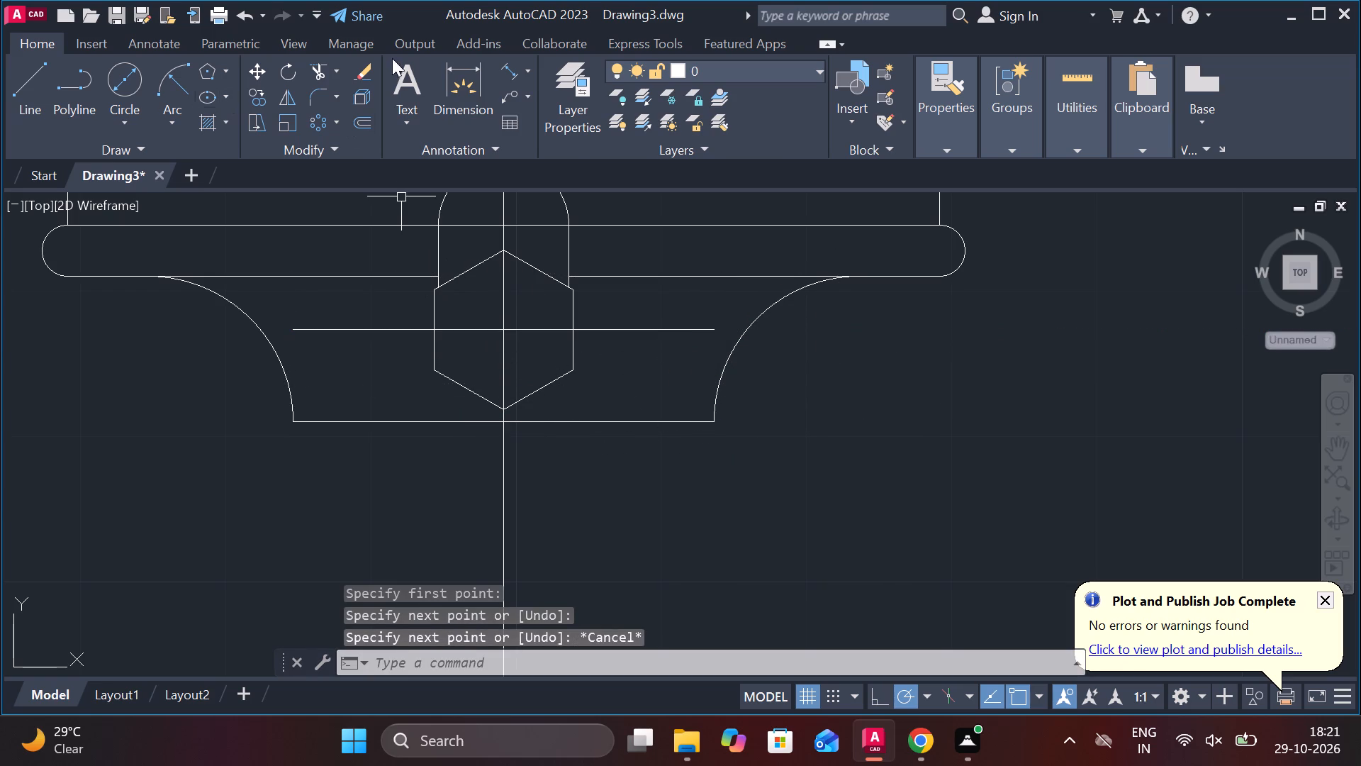
# Trim the portions of the mid-height horizontal line that lie inside the hexagon.
pyautogui.click(314, 72)
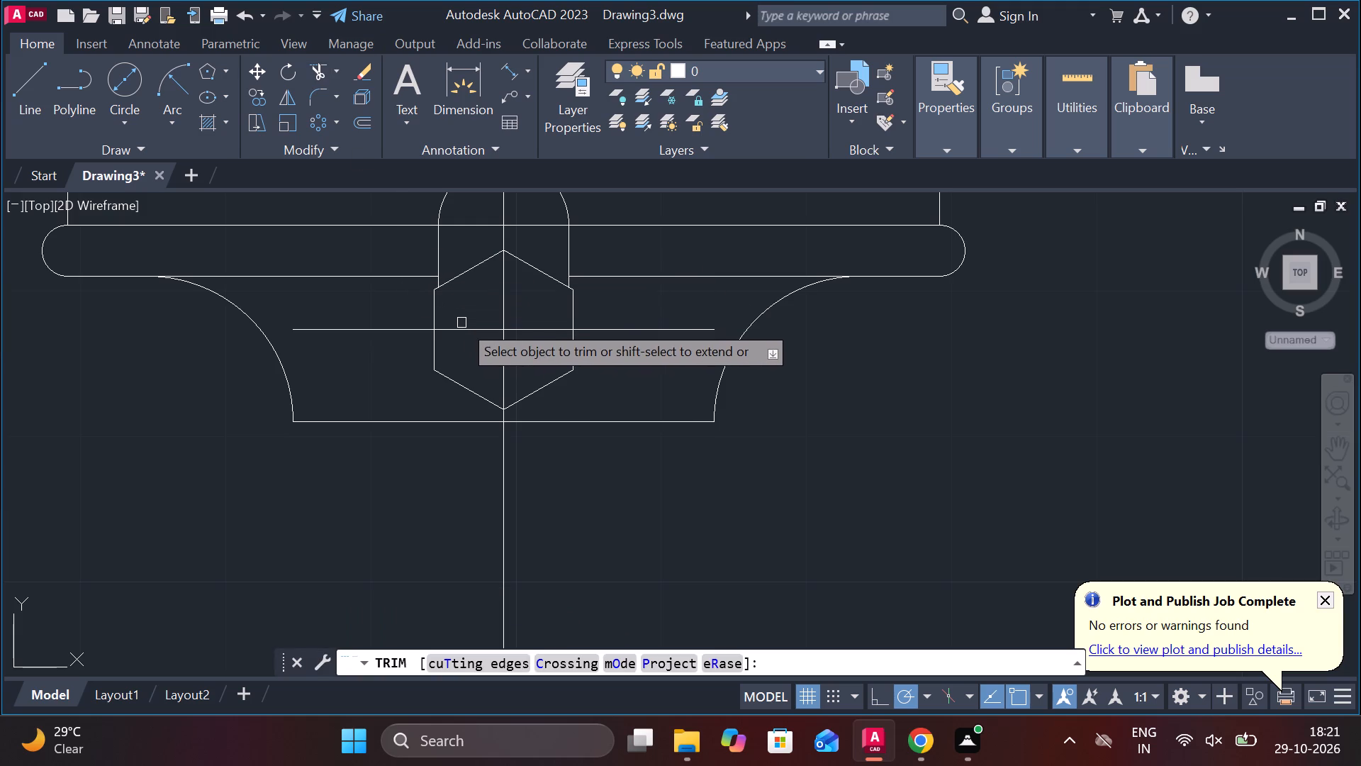
pyautogui.click(465, 326)
pyautogui.click(534, 328)
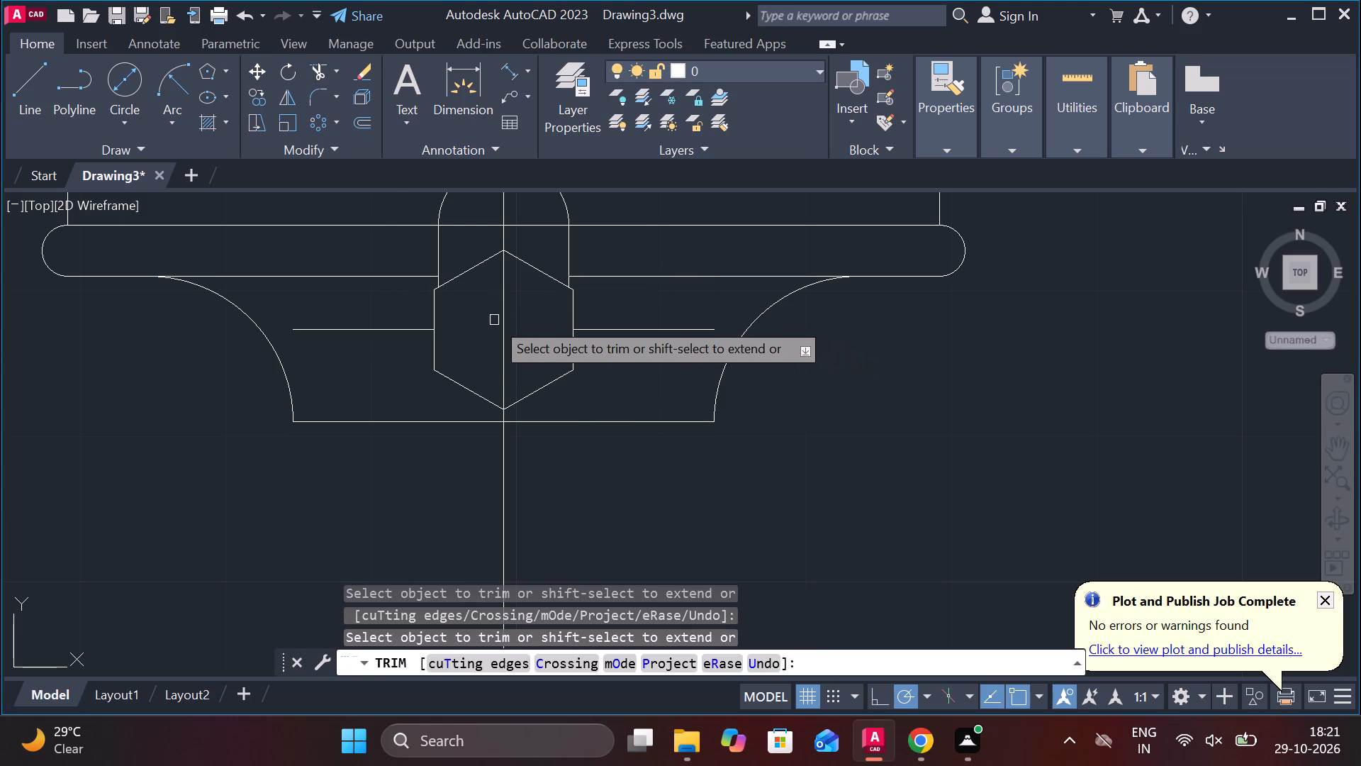
pyautogui.press('Escape')
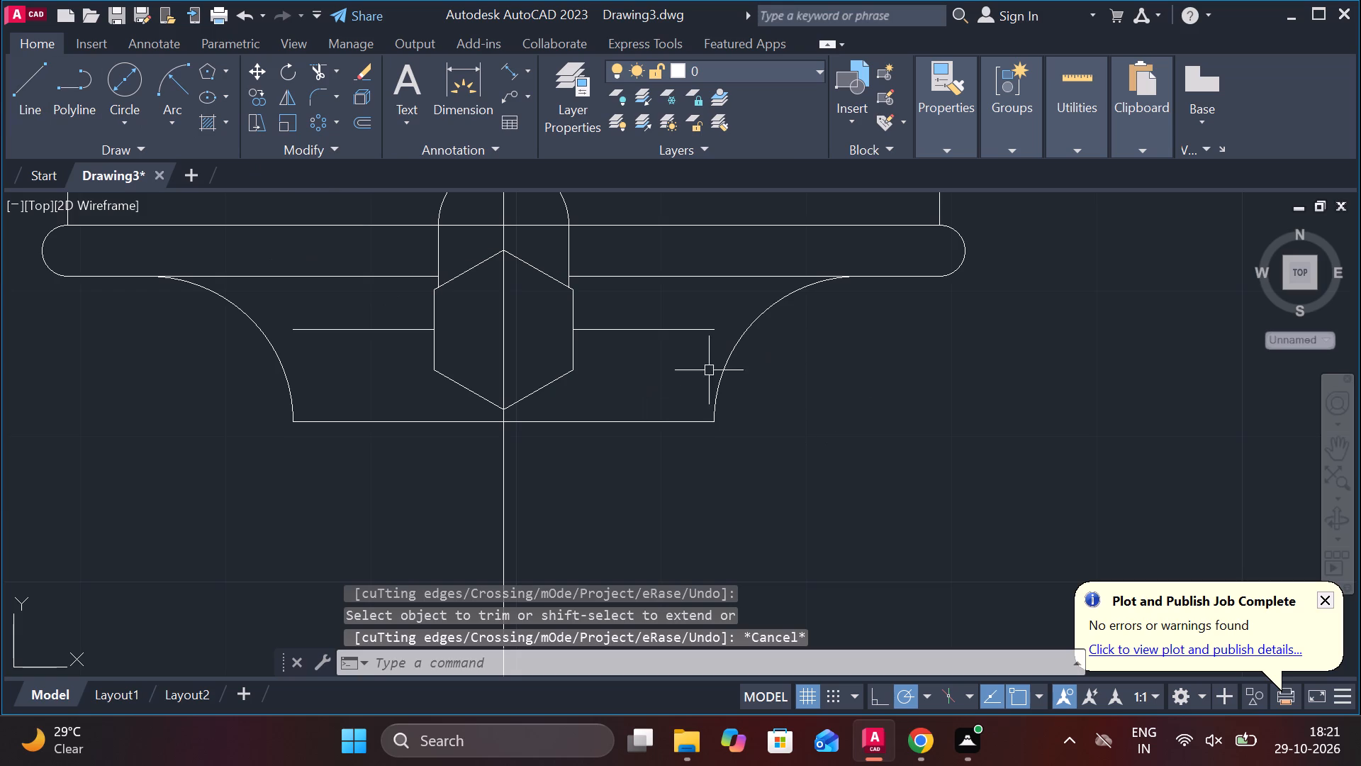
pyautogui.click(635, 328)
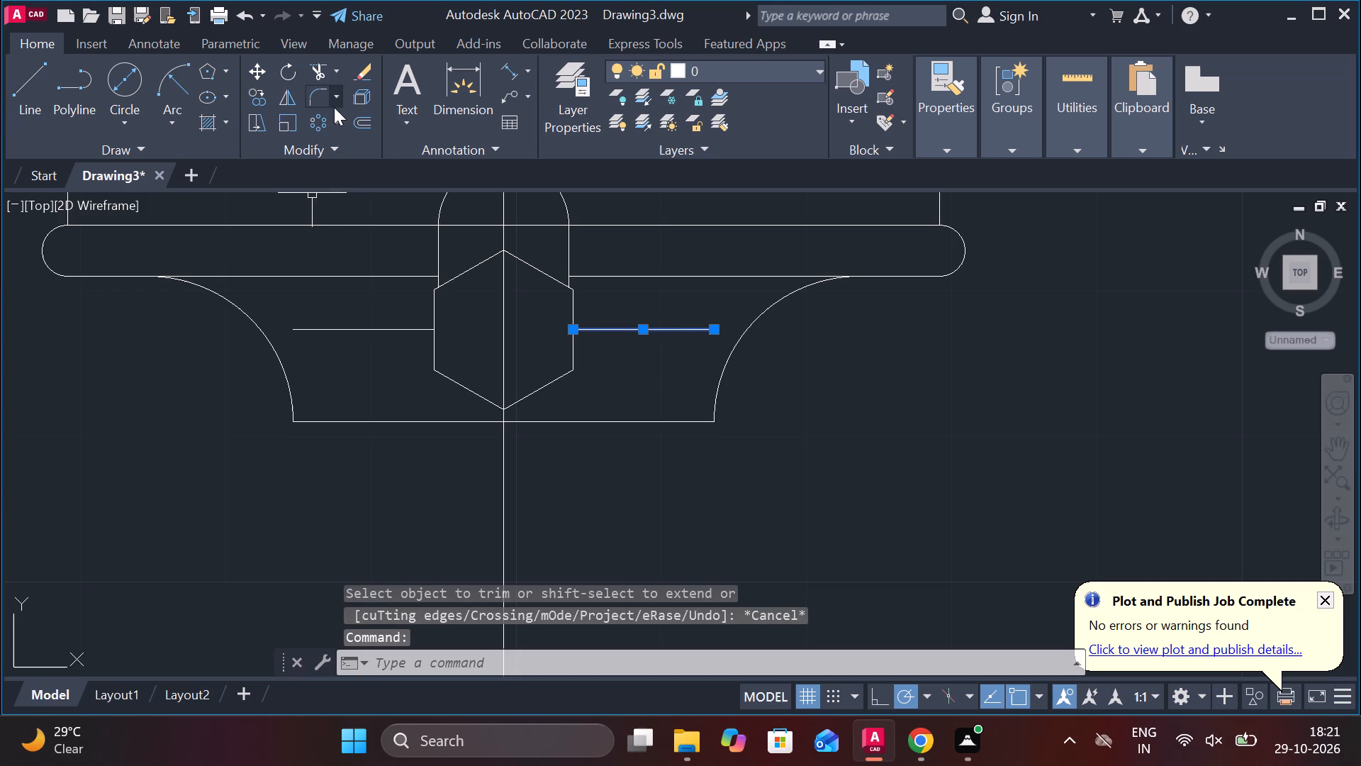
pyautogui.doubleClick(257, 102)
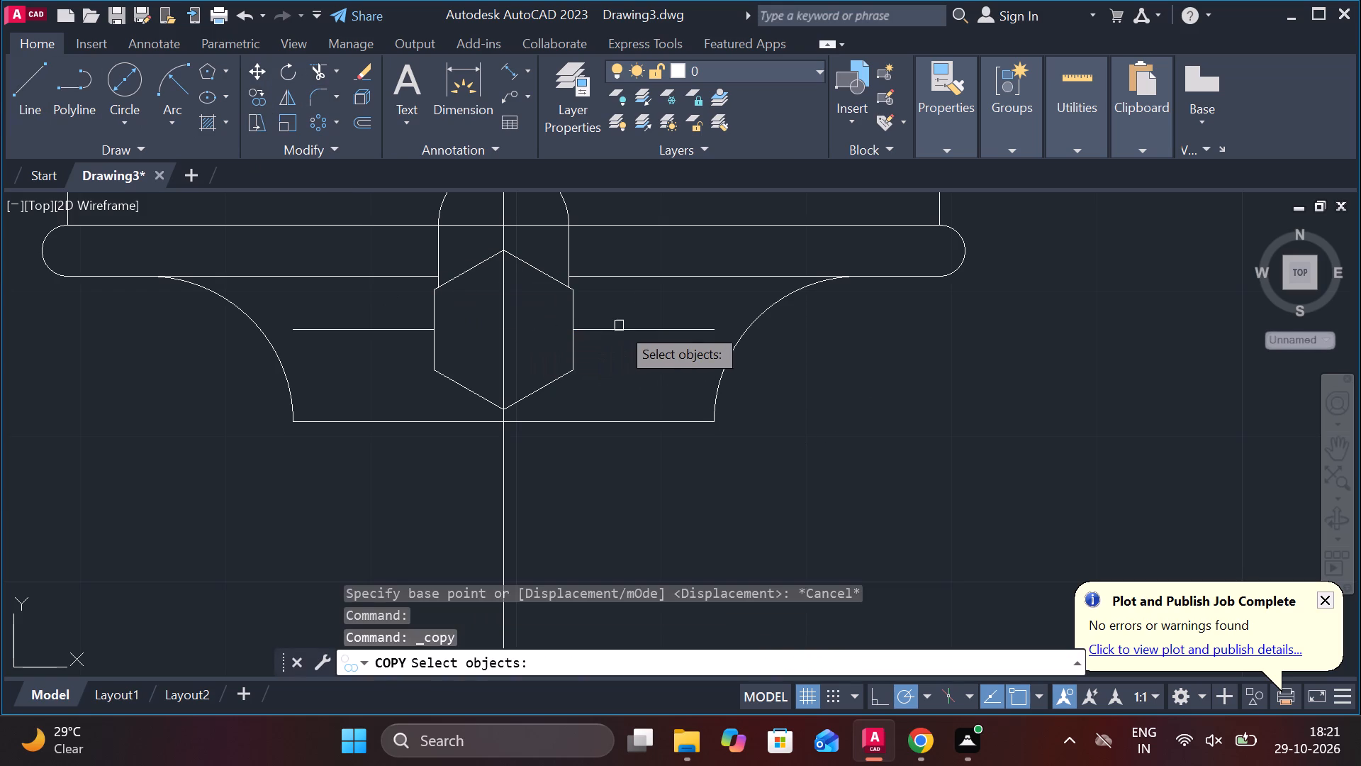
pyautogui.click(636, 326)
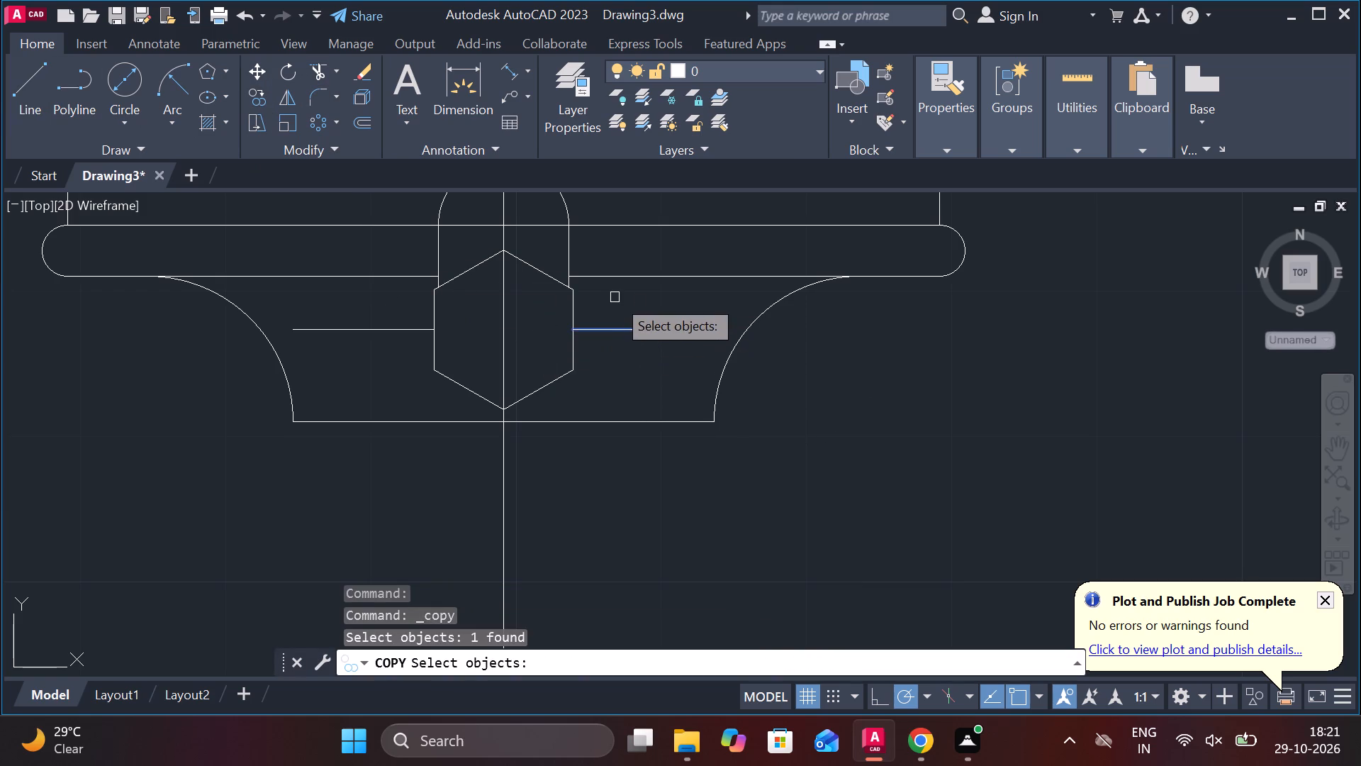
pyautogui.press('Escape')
# Copy the mid-height horizontal line on the hexagon's right side 2 units straight up.
pyautogui.click(628, 333)
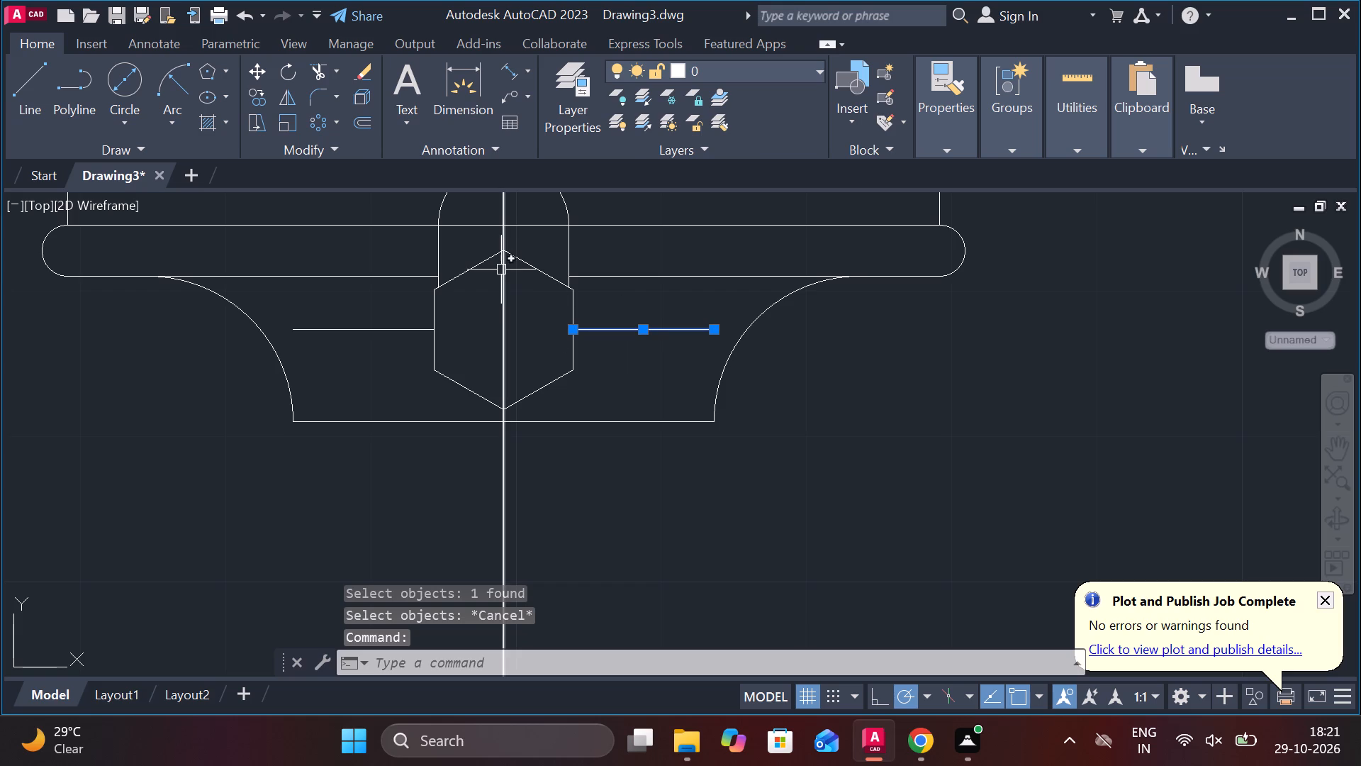
pyautogui.write('CO')
pyautogui.press('Return')
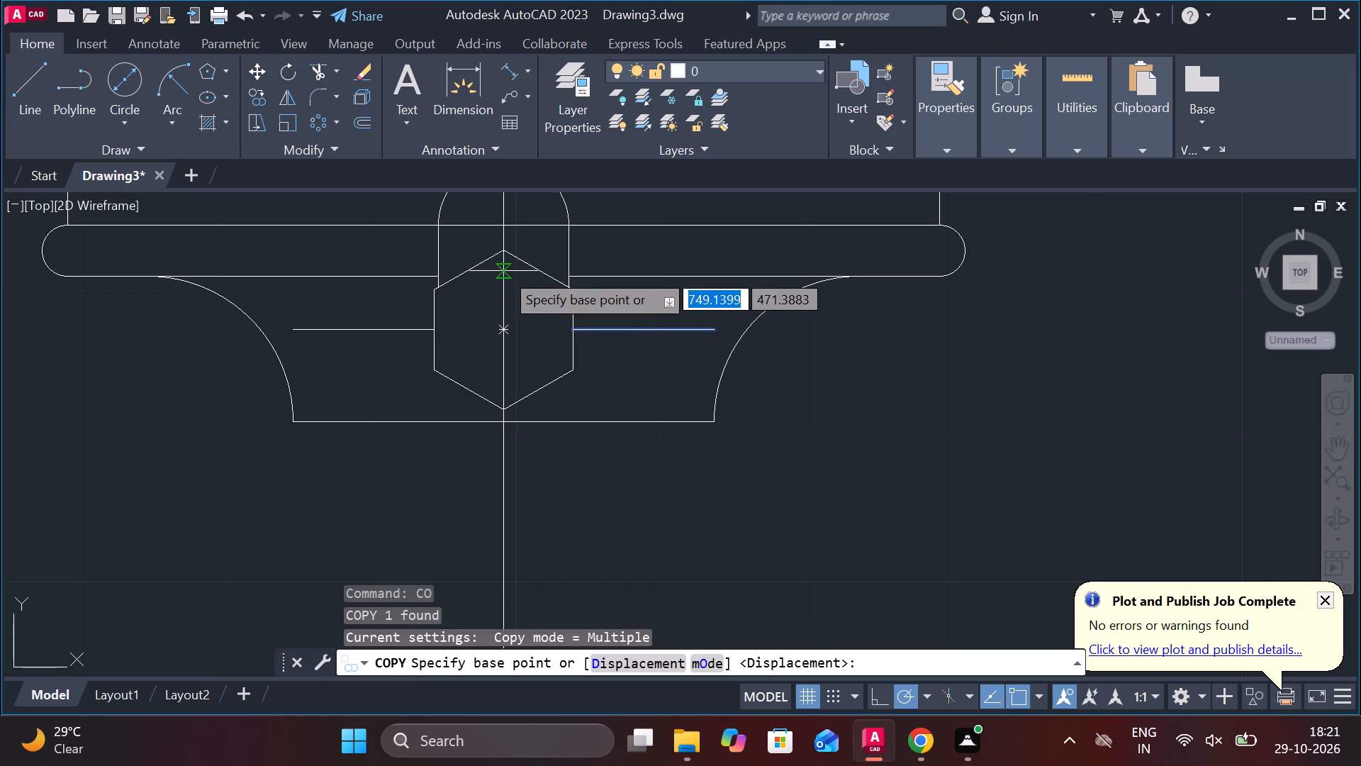
pyautogui.click(655, 329)
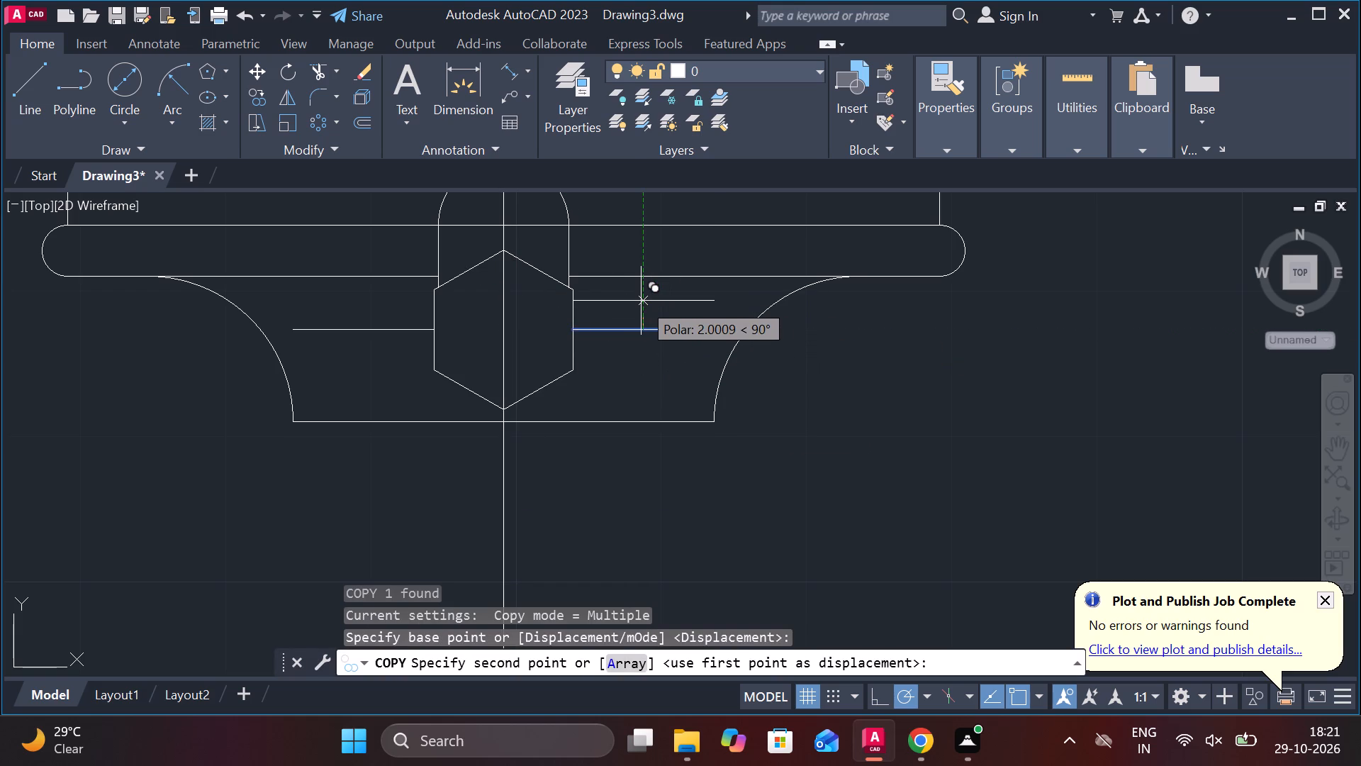
pyautogui.press('3')
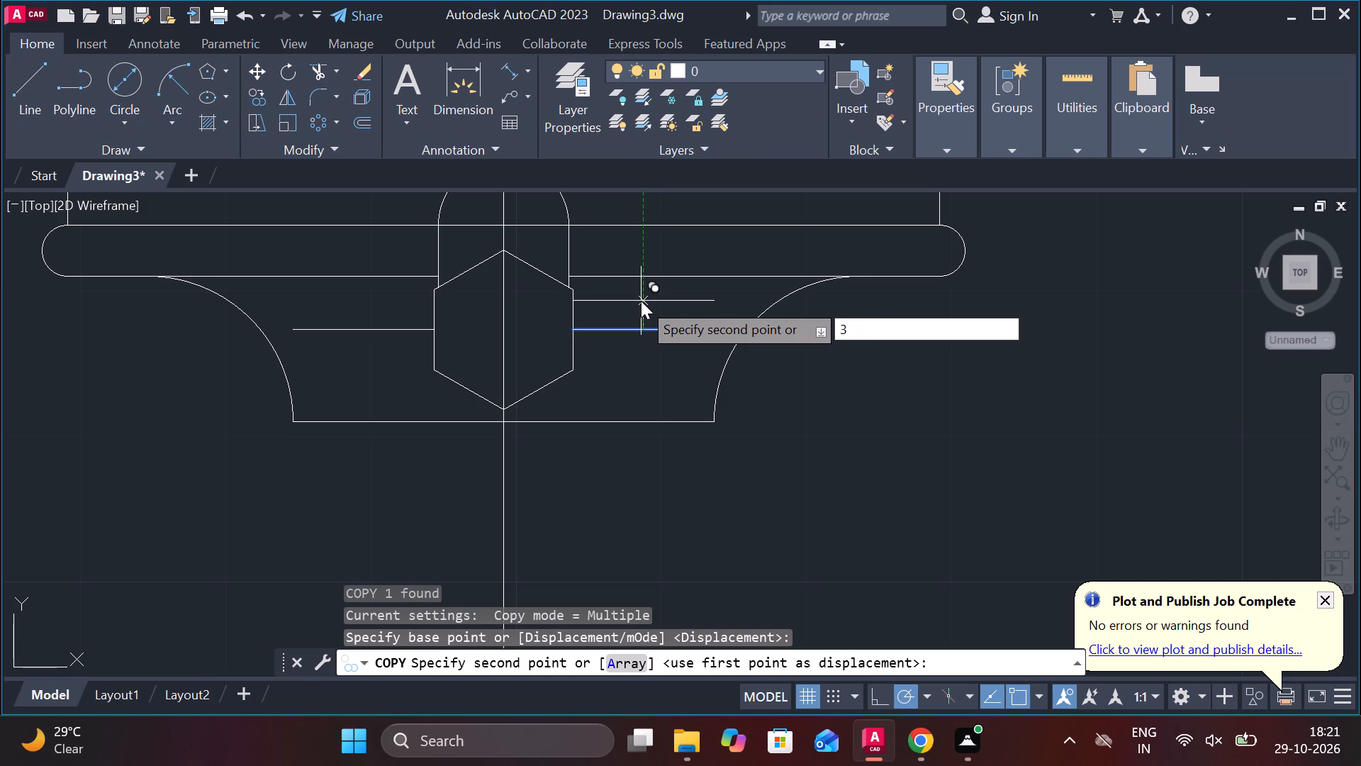
pyautogui.press('BackSpace')
pyautogui.press('2')
pyautogui.press('Return')
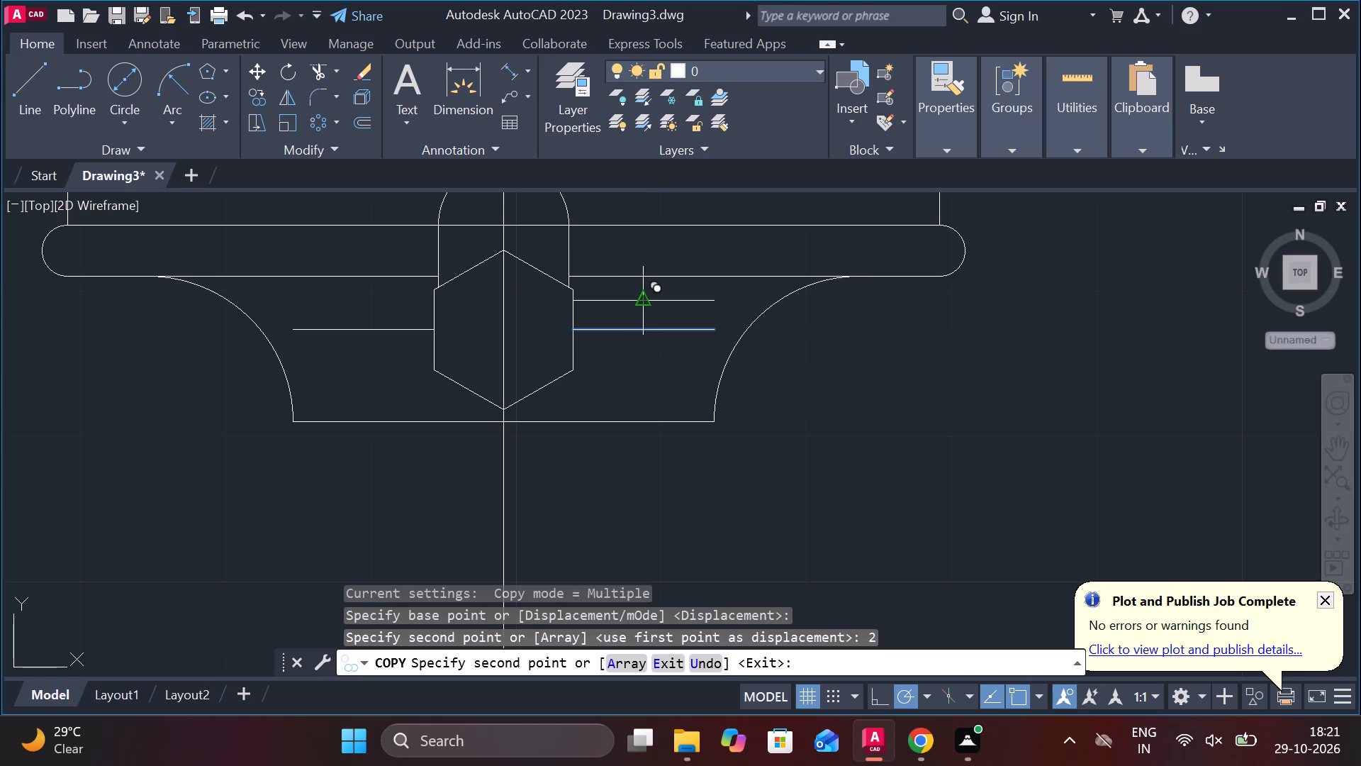
pyautogui.press('Return')
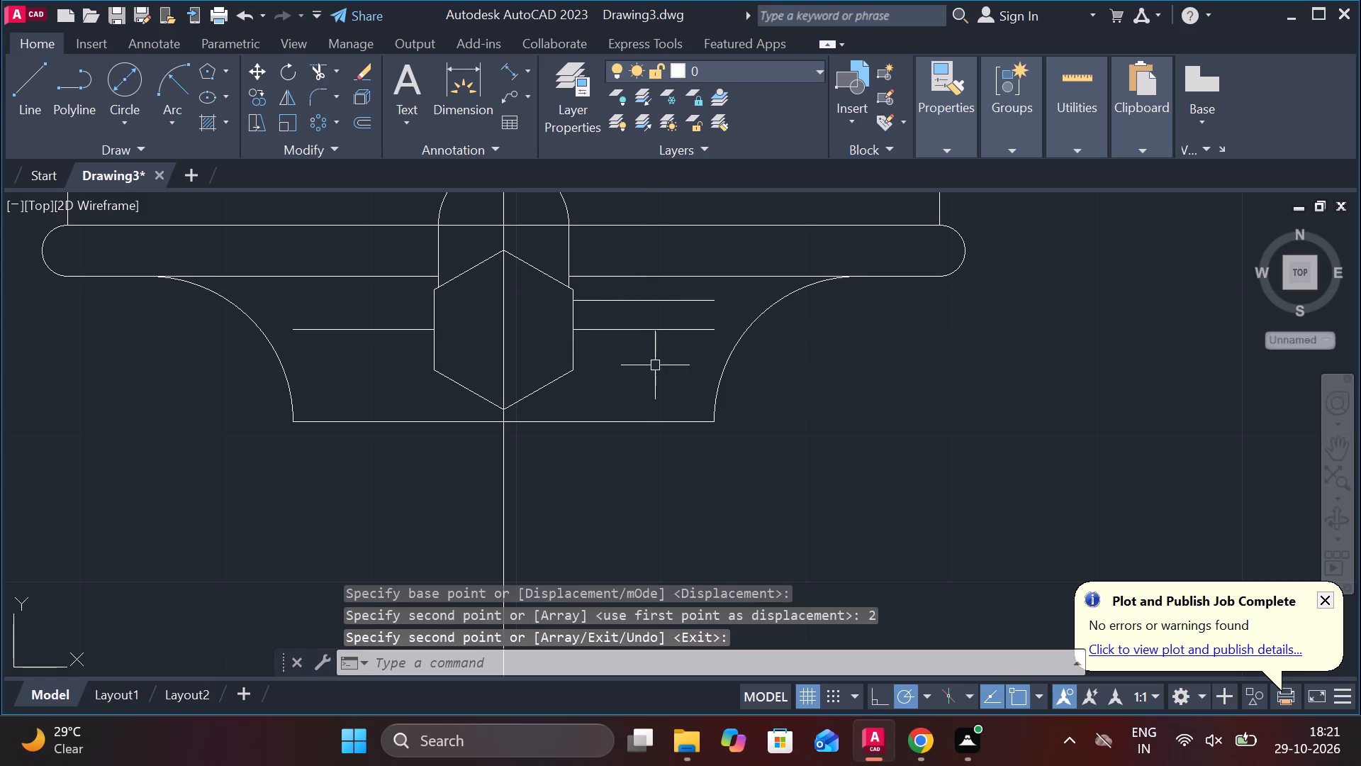
# Copy the mid-height horizontal line on the hexagon's right side 2 units straight down.
pyautogui.click(640, 326)
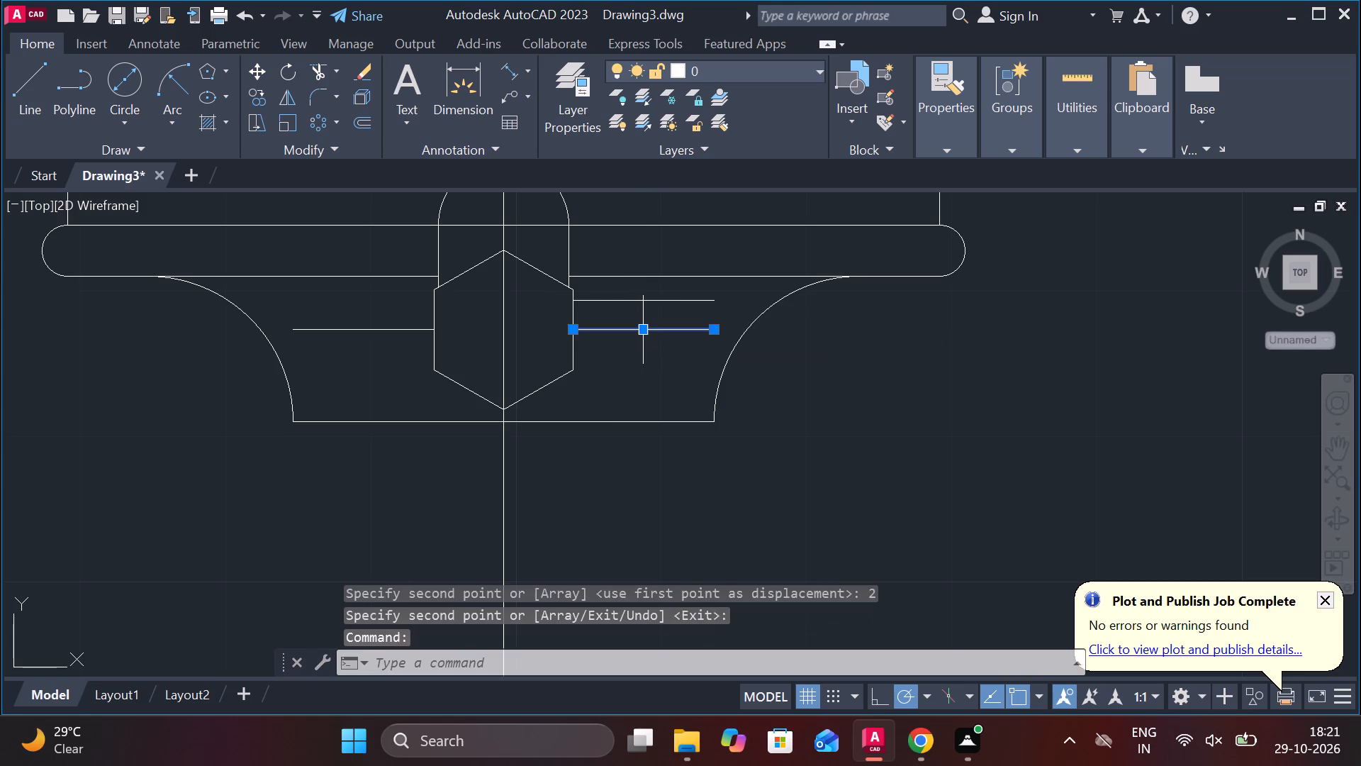
pyautogui.click(258, 97)
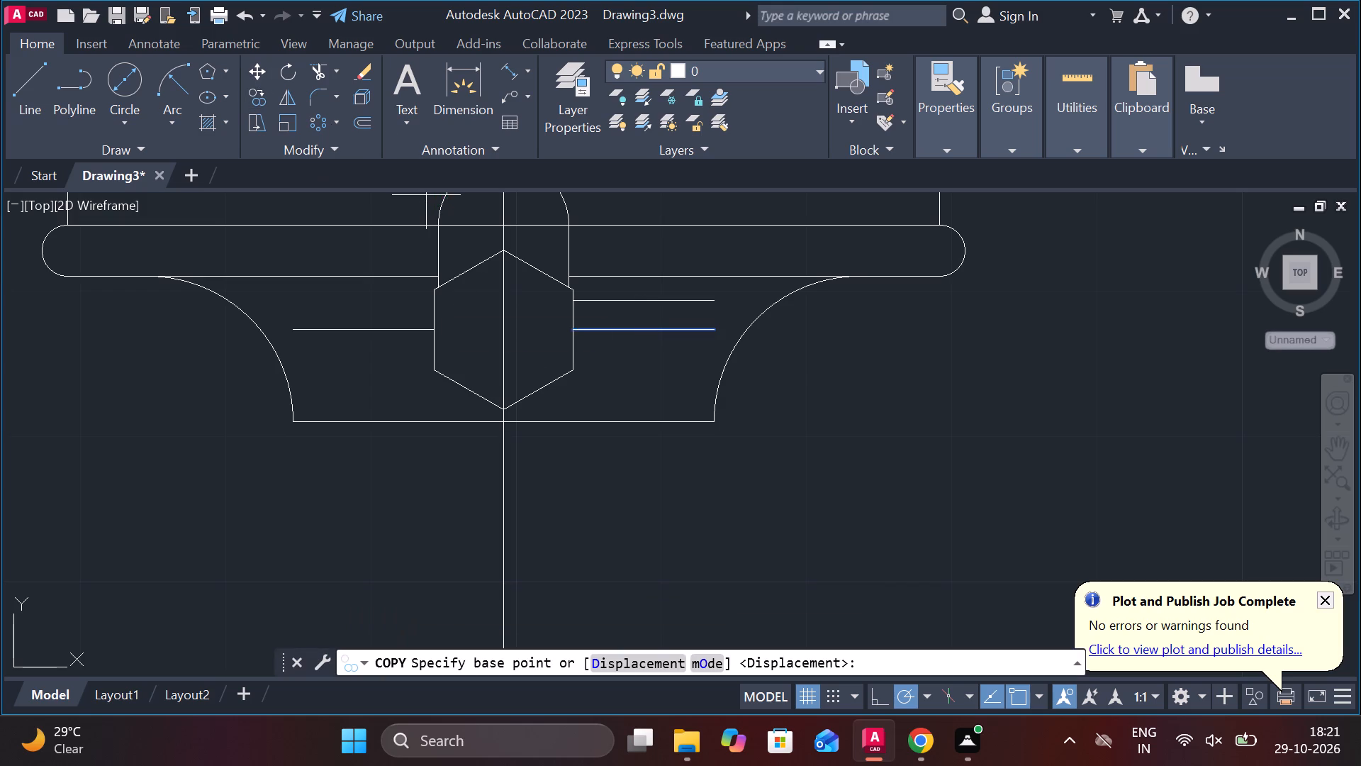
pyautogui.click(646, 329)
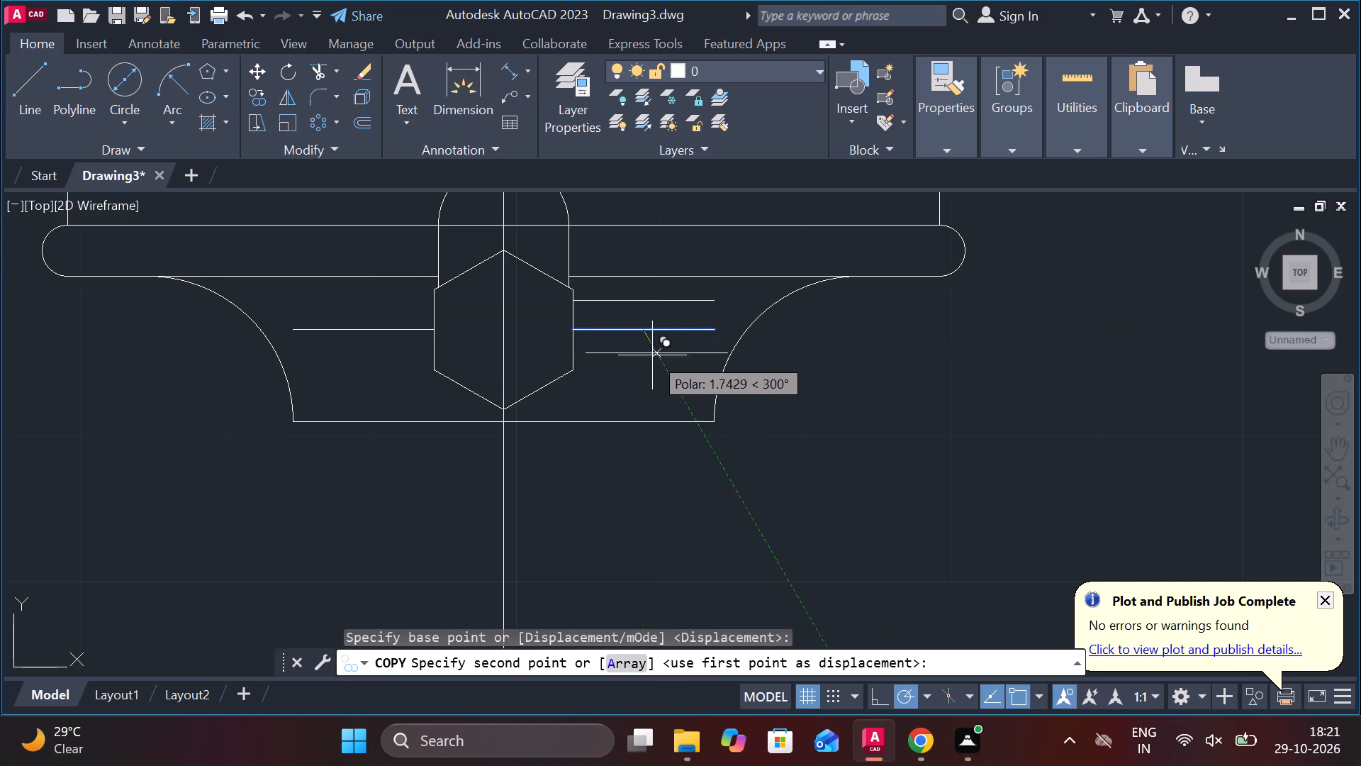
pyautogui.press('2')
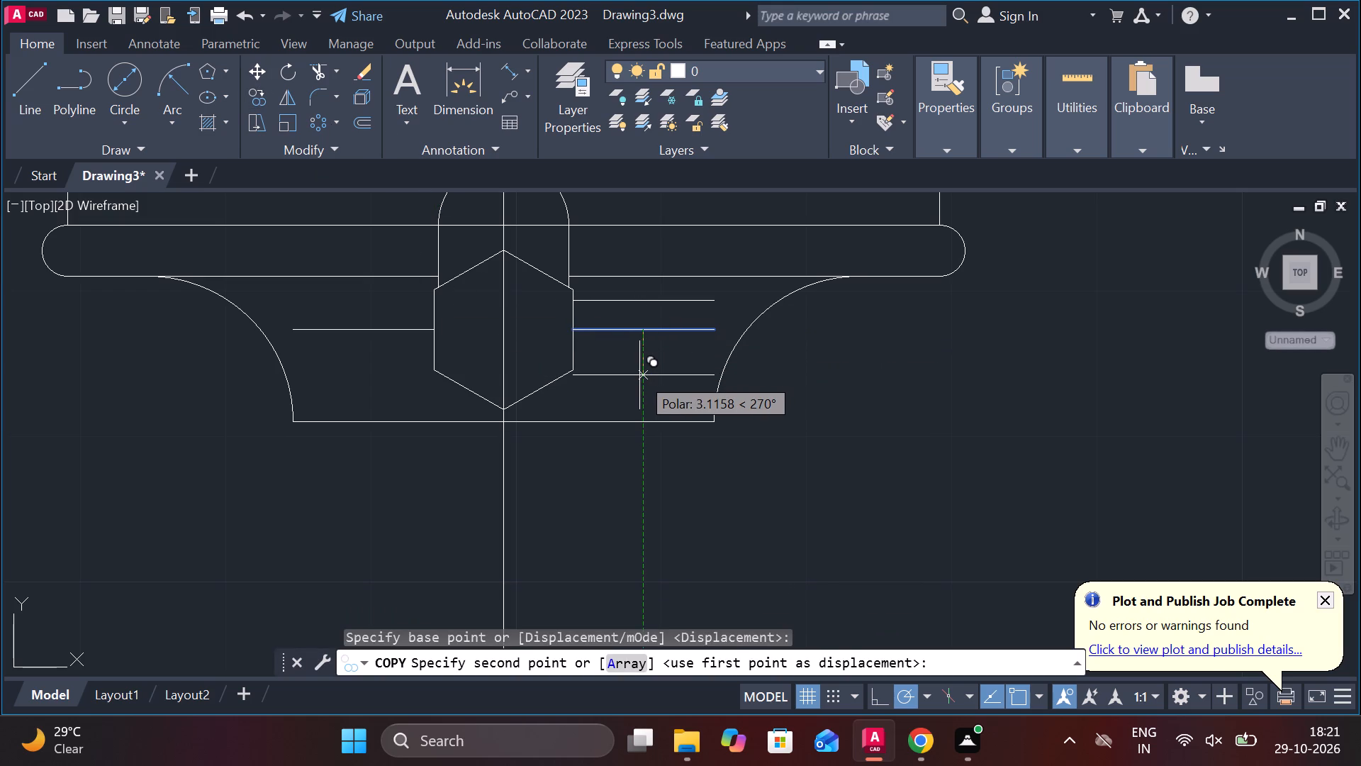
pyautogui.press('Return')
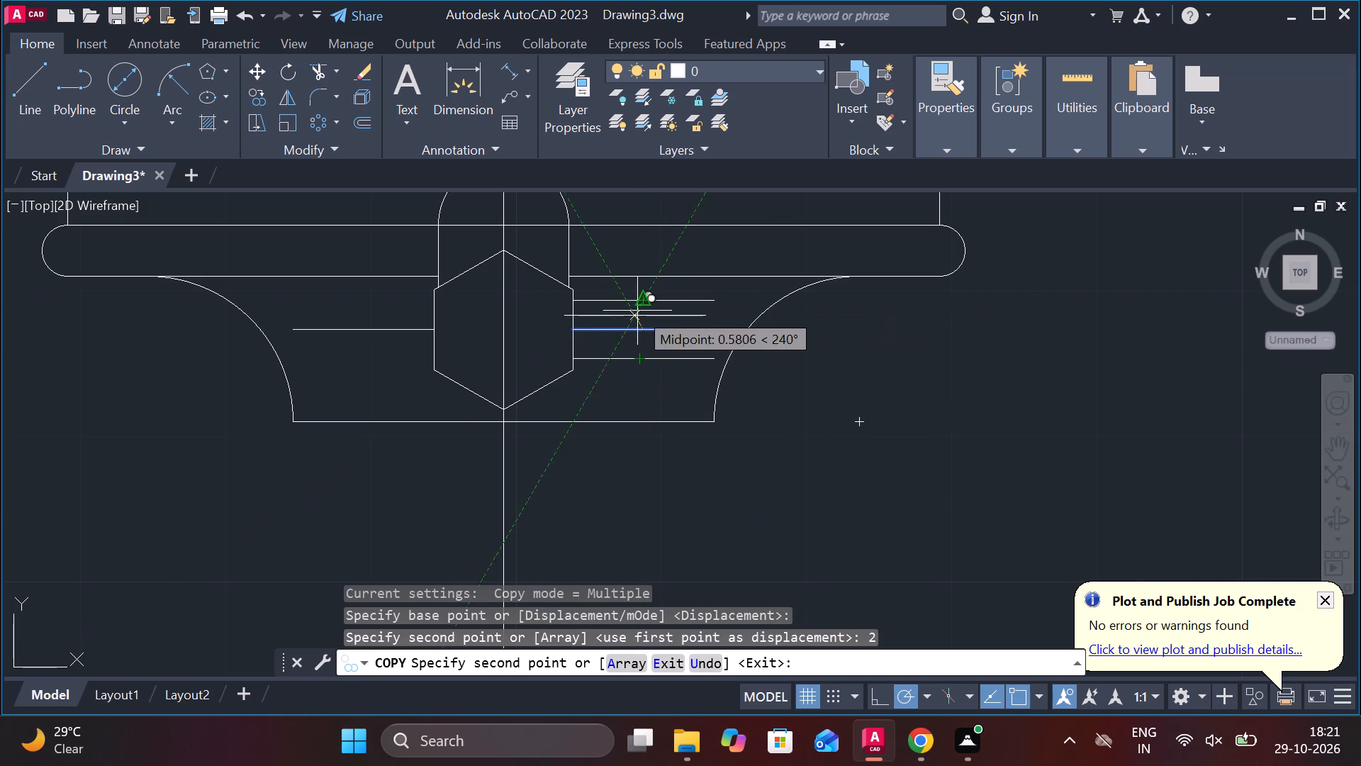
pyautogui.press('Escape')
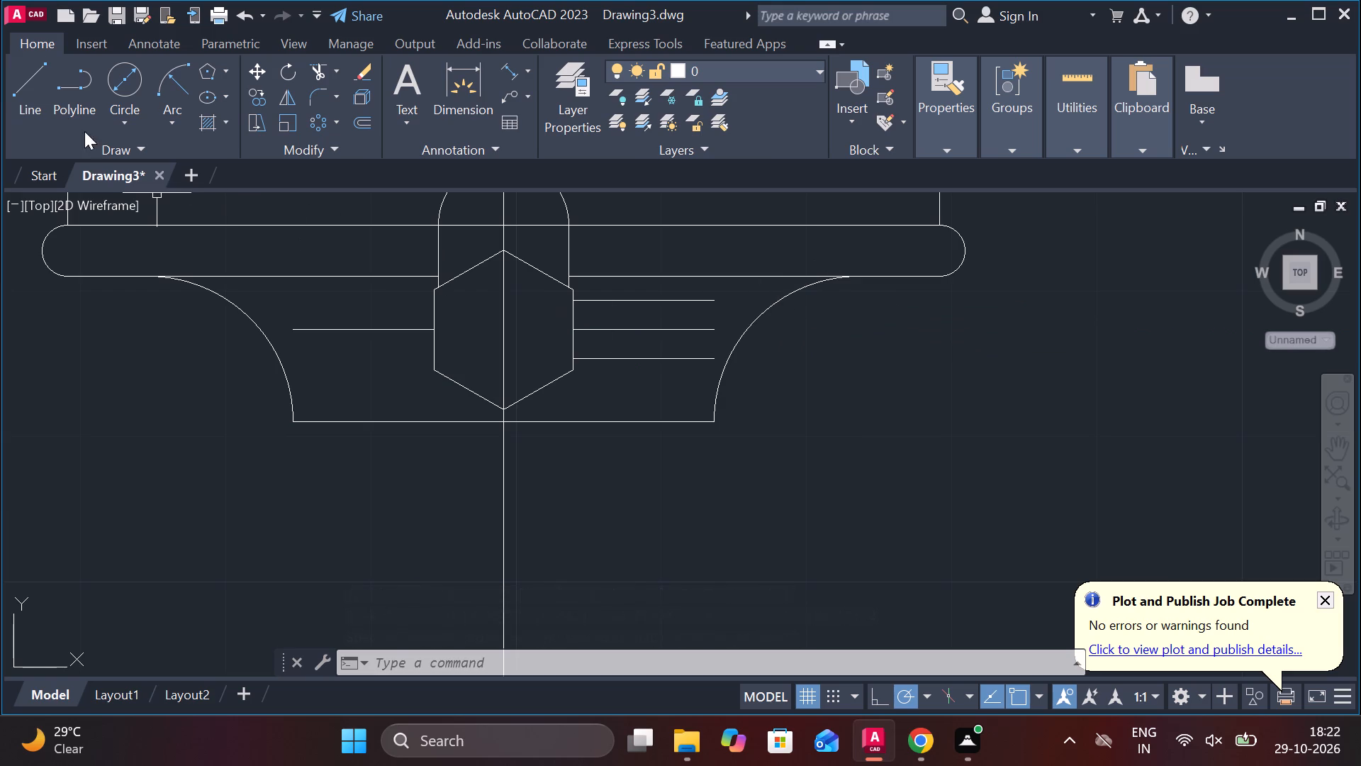
# Draw a vertical line joining the outer ends of the upper and lower horizontal lines beside the hexagon.
pyautogui.click(43, 102)
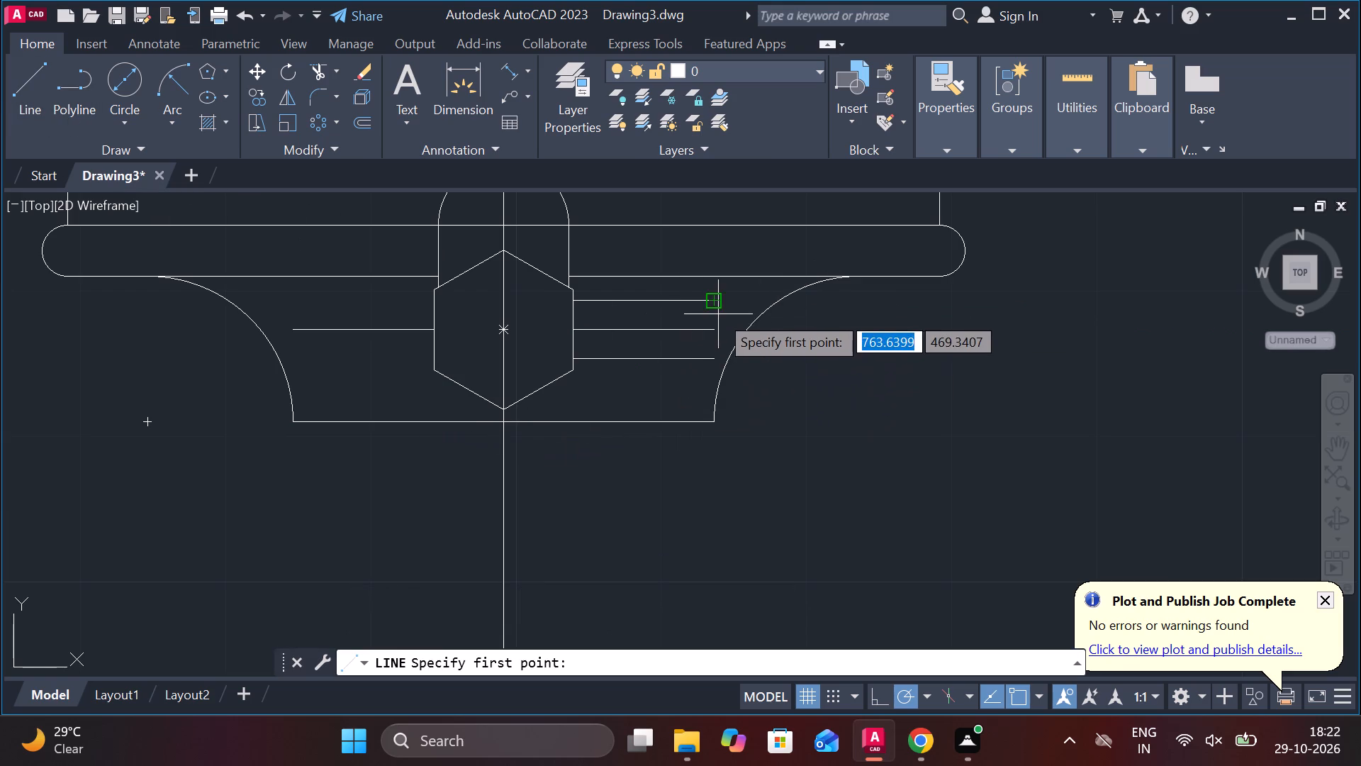
pyautogui.click(718, 306)
pyautogui.click(719, 360)
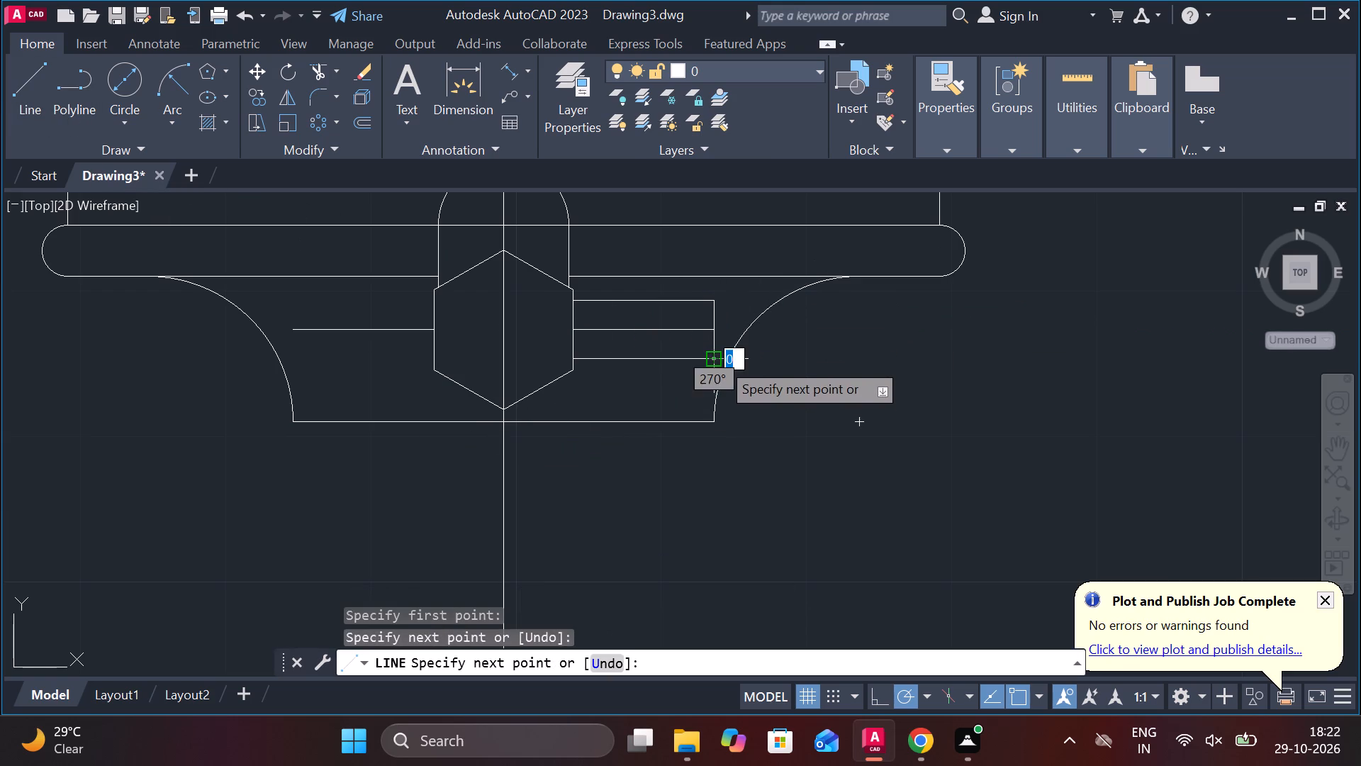
pyautogui.press('Escape')
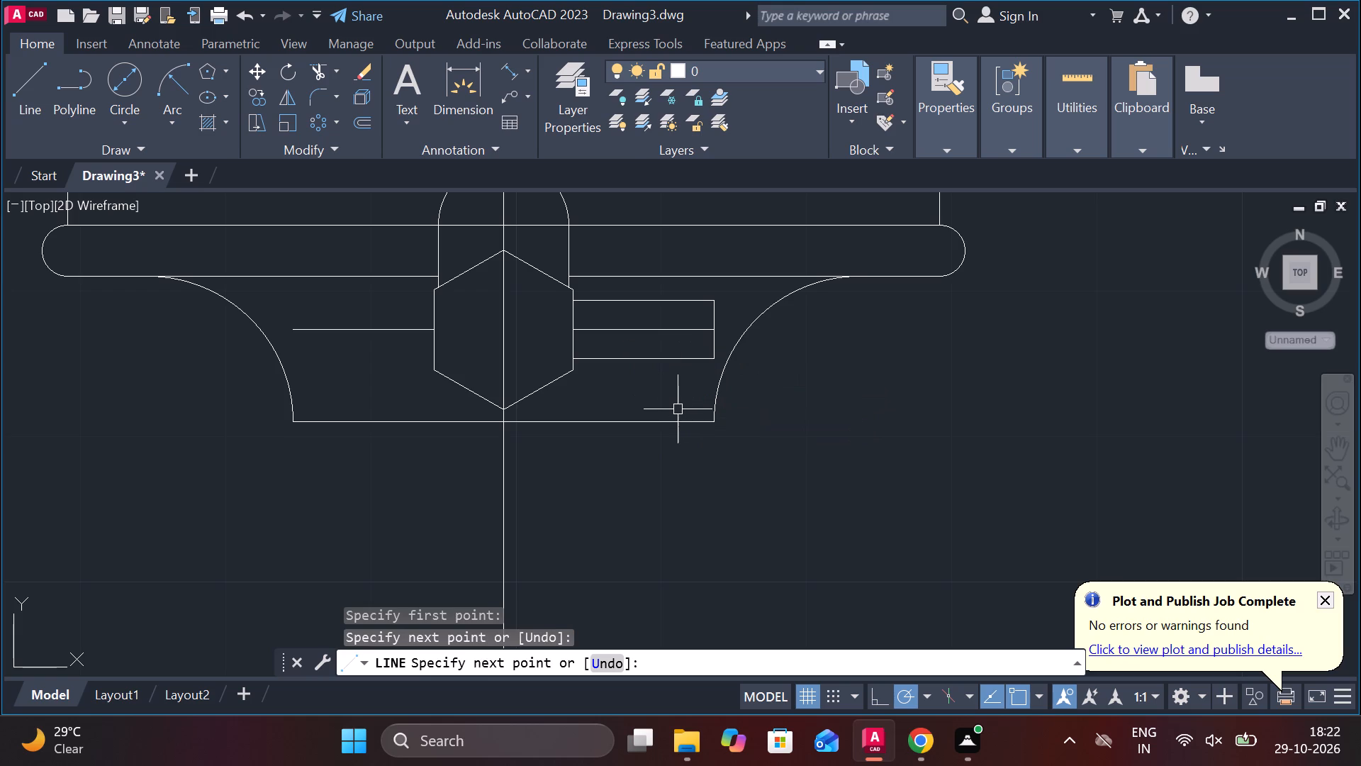
# Delete the mid-height horizontal lines on both sides of the hexagon.
pyautogui.click(661, 330)
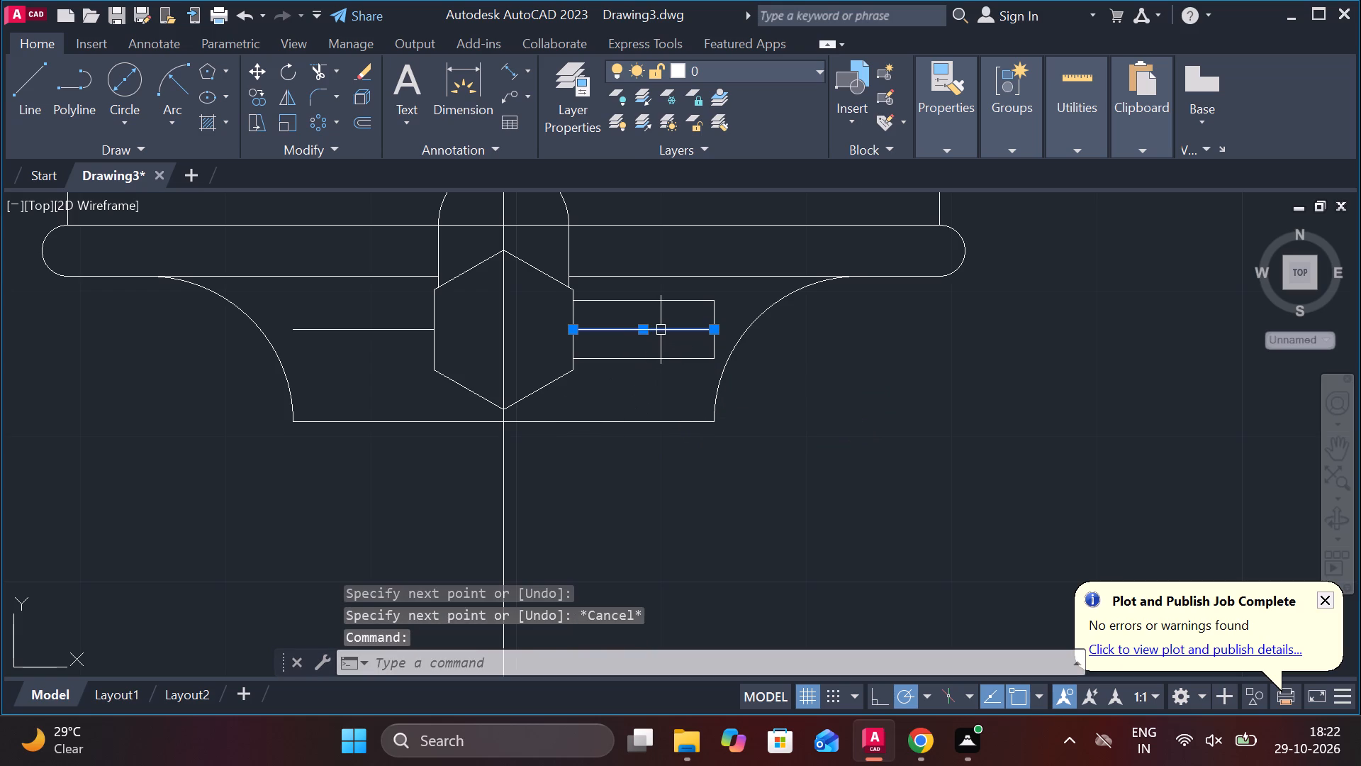
pyautogui.press('Delete')
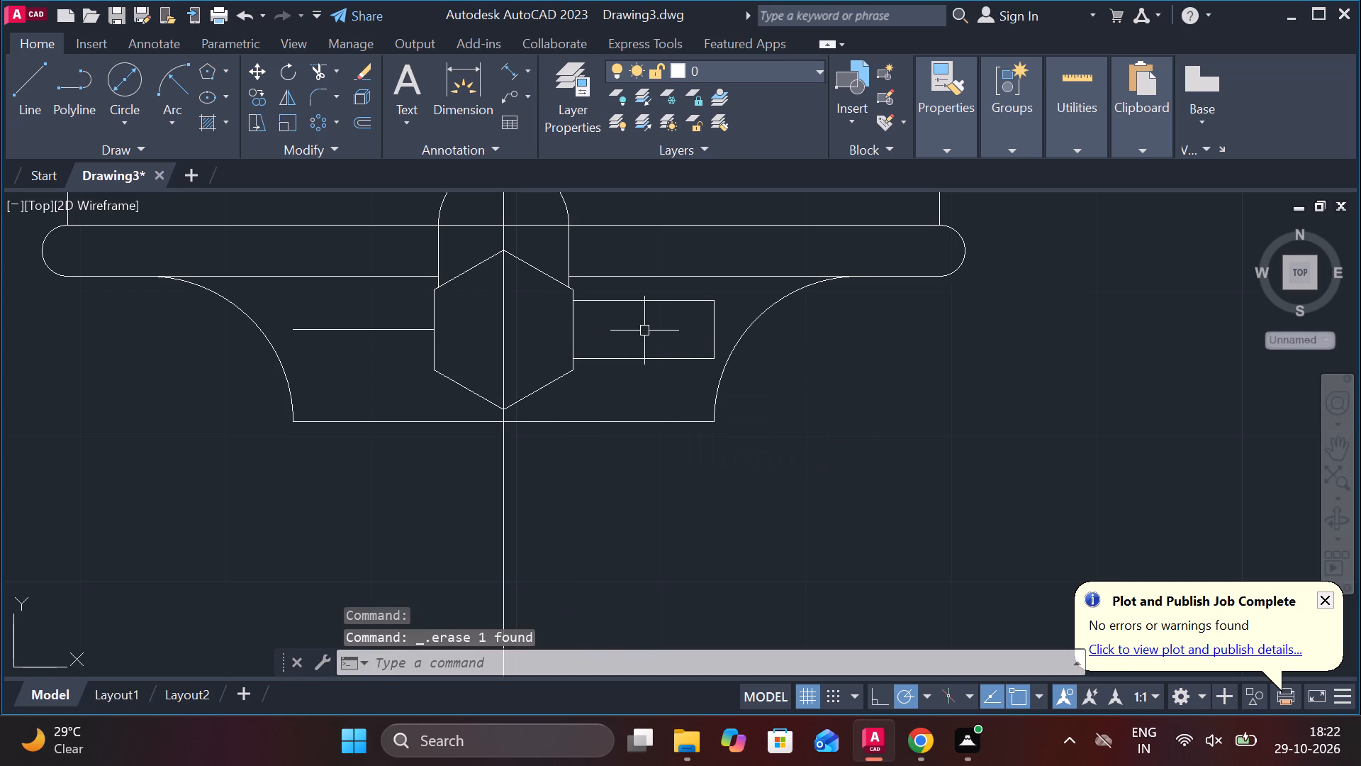
pyautogui.click(364, 330)
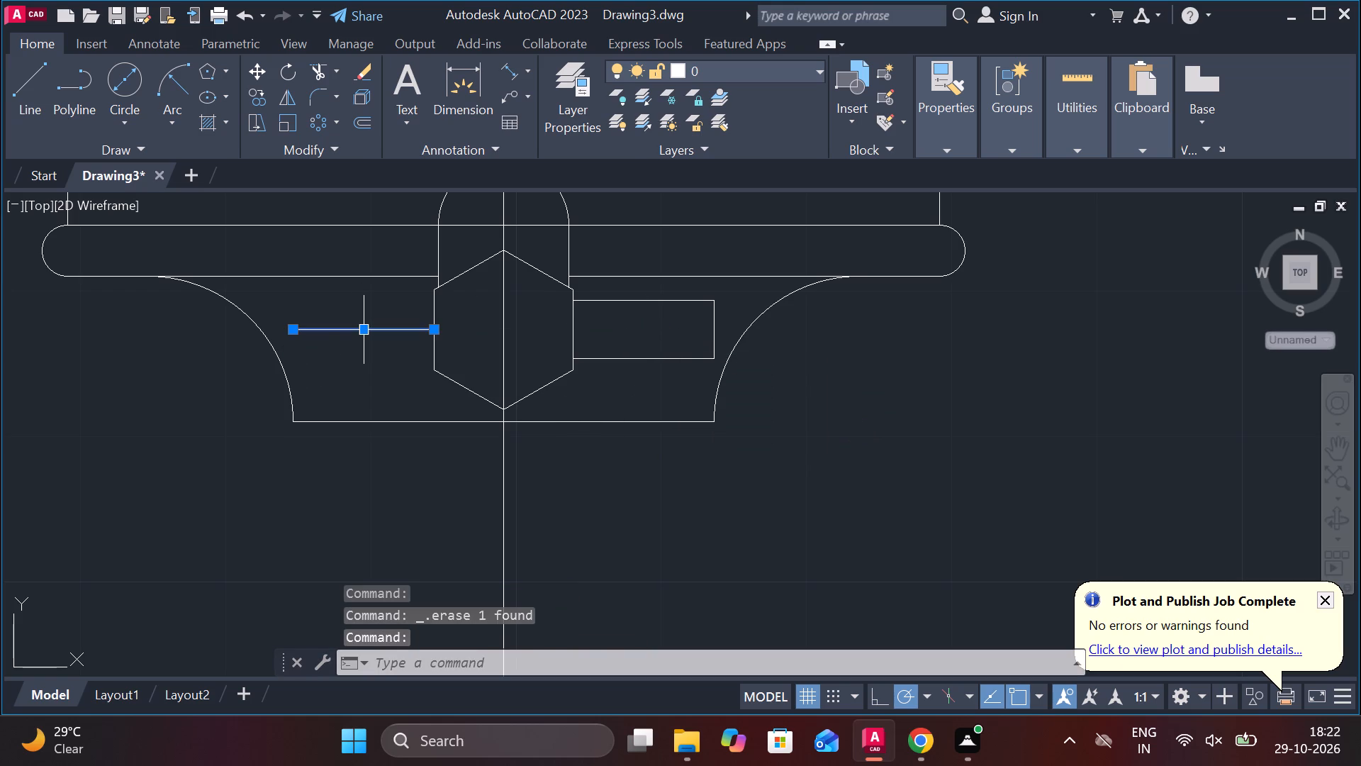
pyautogui.press('Delete')
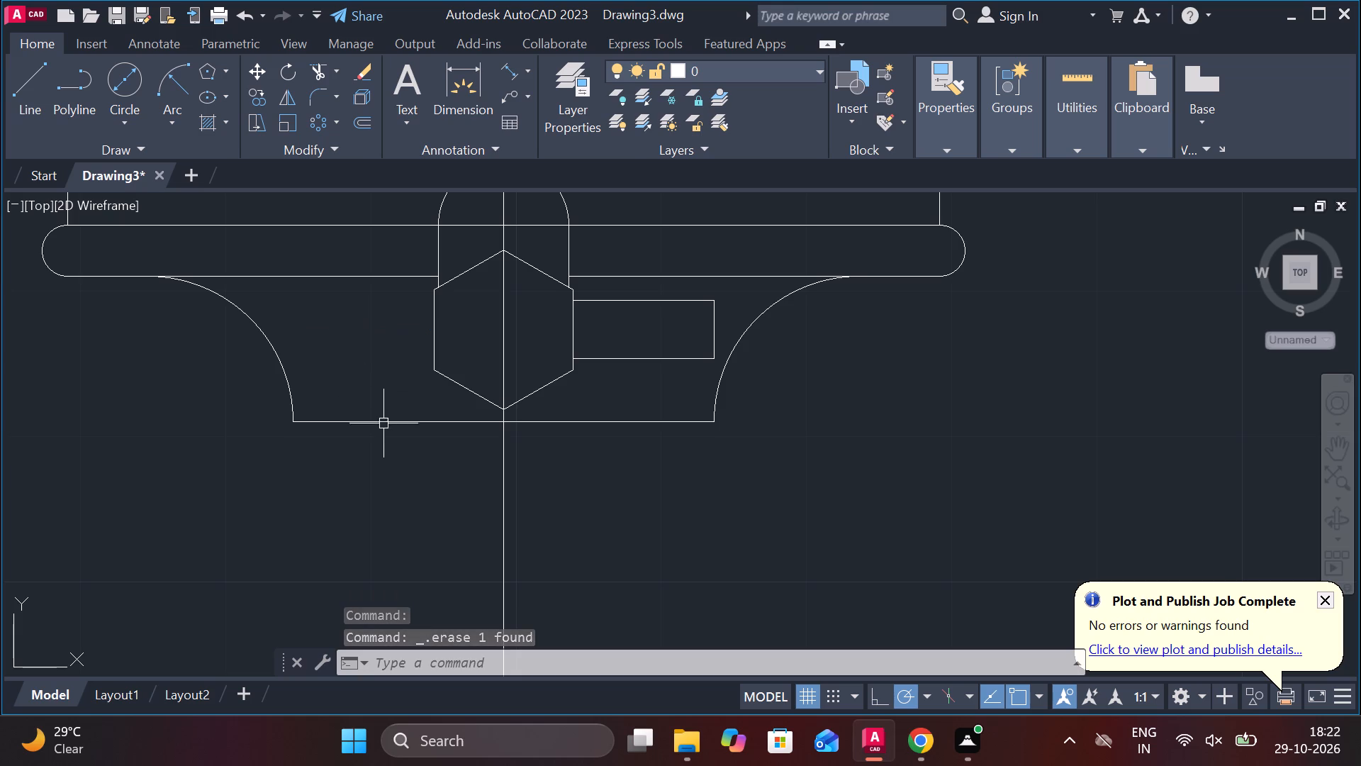
# Mirror the three lines of the hexagon's right-side rectangle about the vertical centreline, keeping the source objects.
pyautogui.click(618, 358)
pyautogui.click(713, 318)
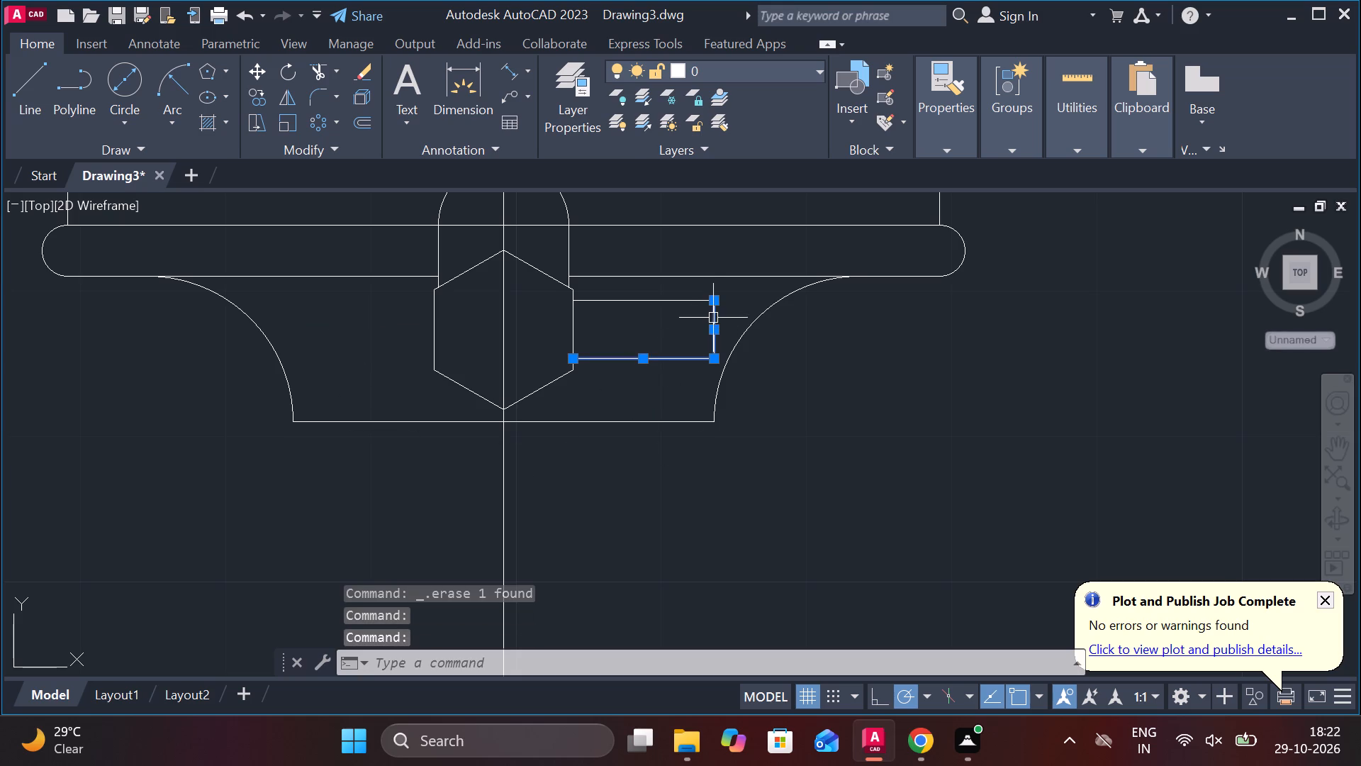
pyautogui.click(656, 299)
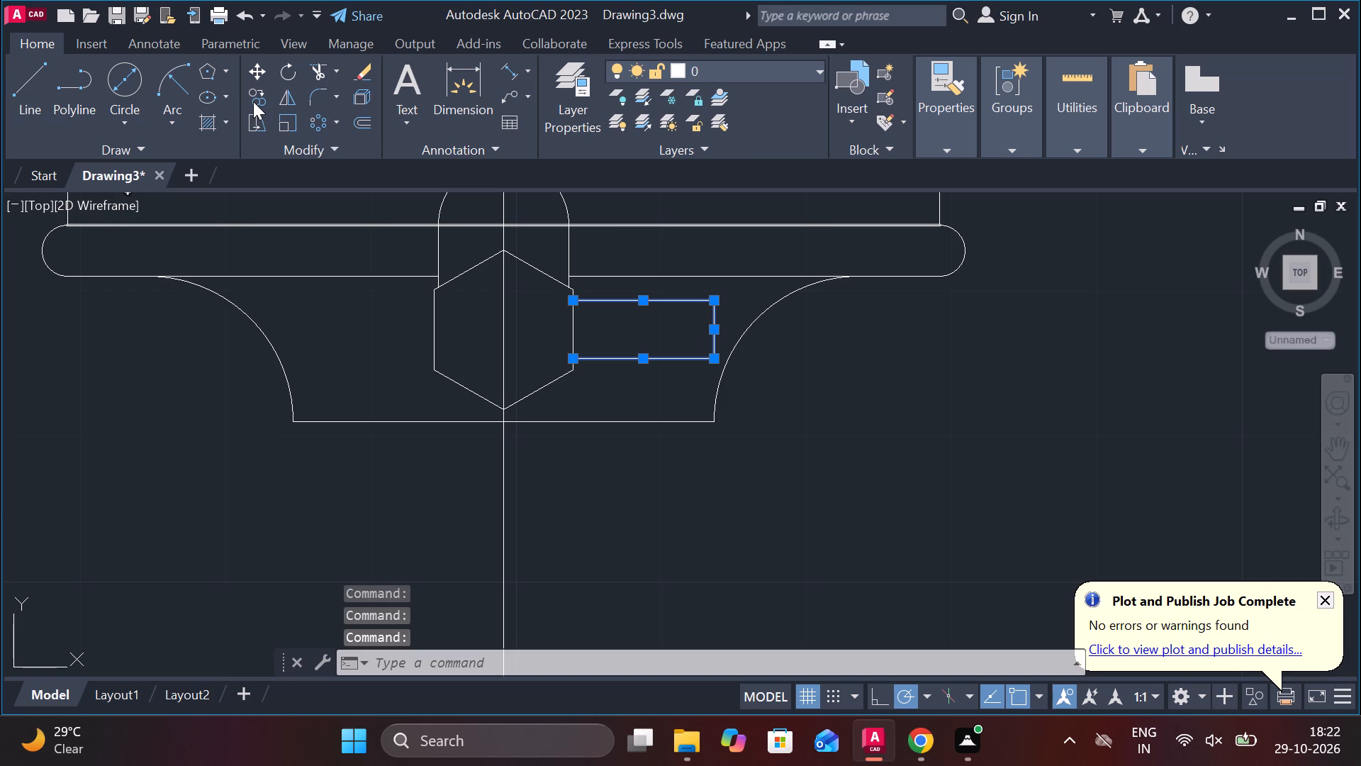
pyautogui.click(288, 97)
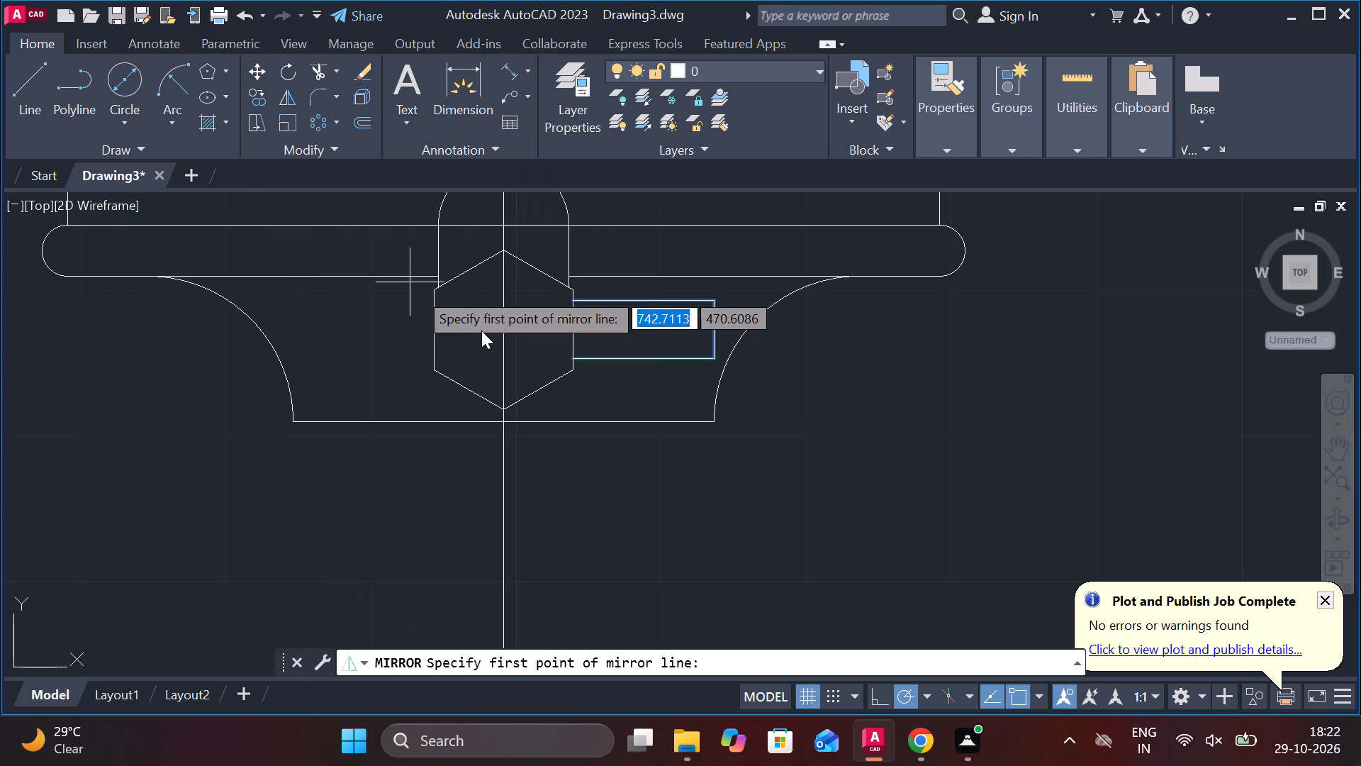
pyautogui.click(503, 409)
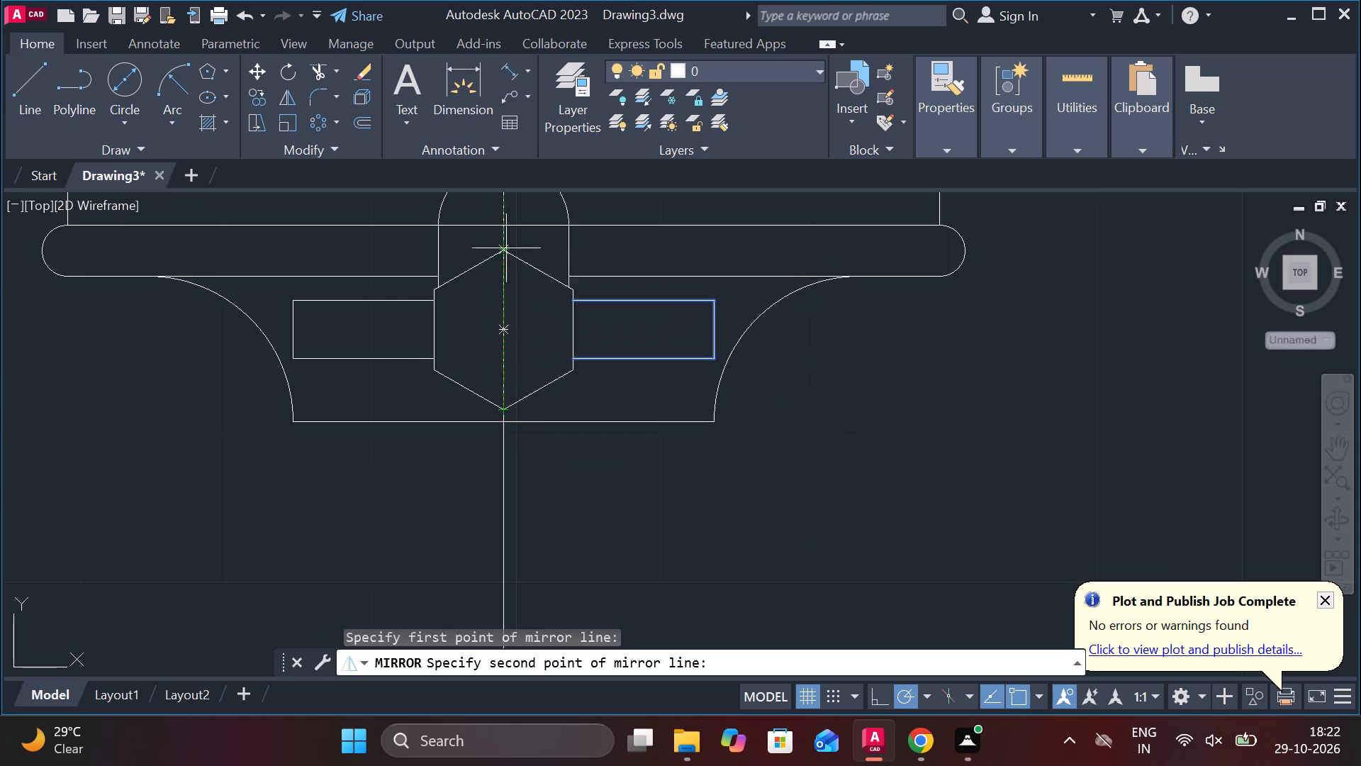
pyautogui.click(502, 248)
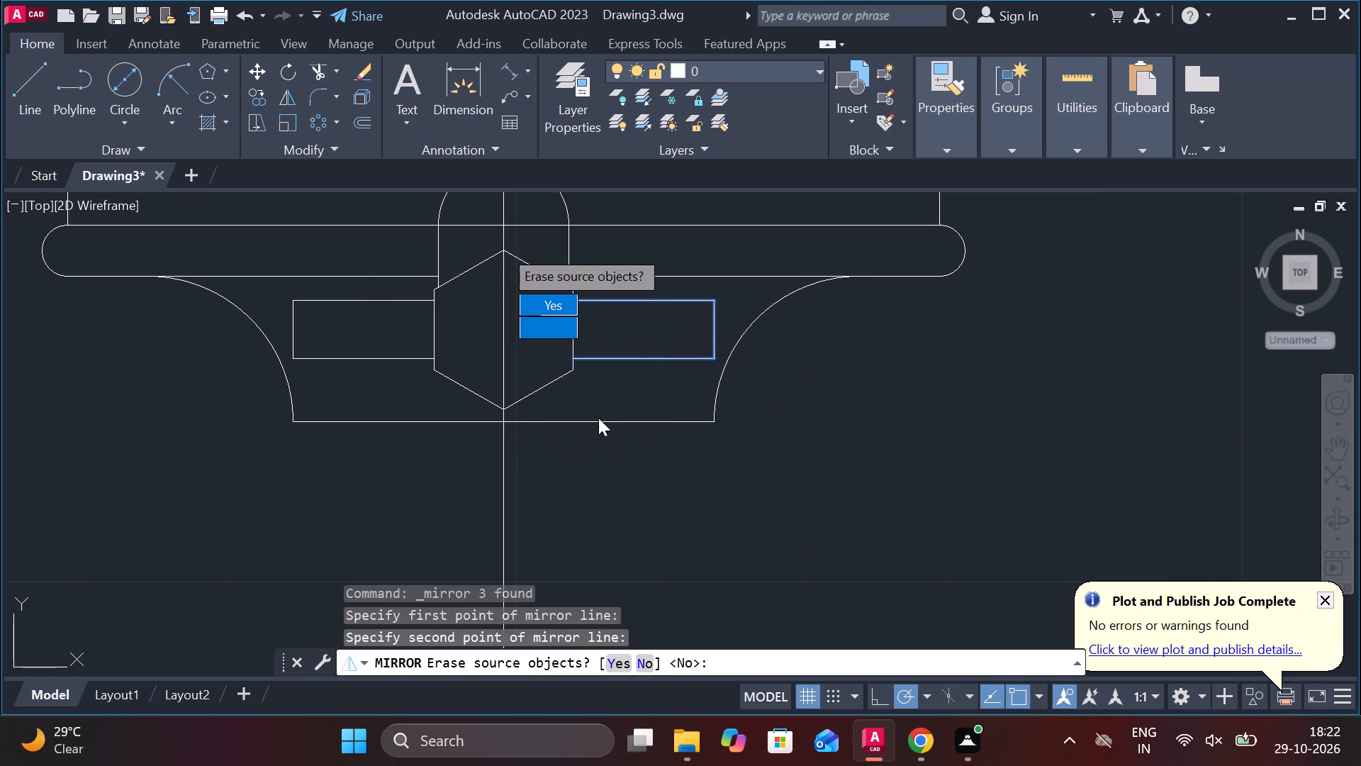
pyautogui.moveTo(556, 332); pyautogui.dragTo(502, 248)
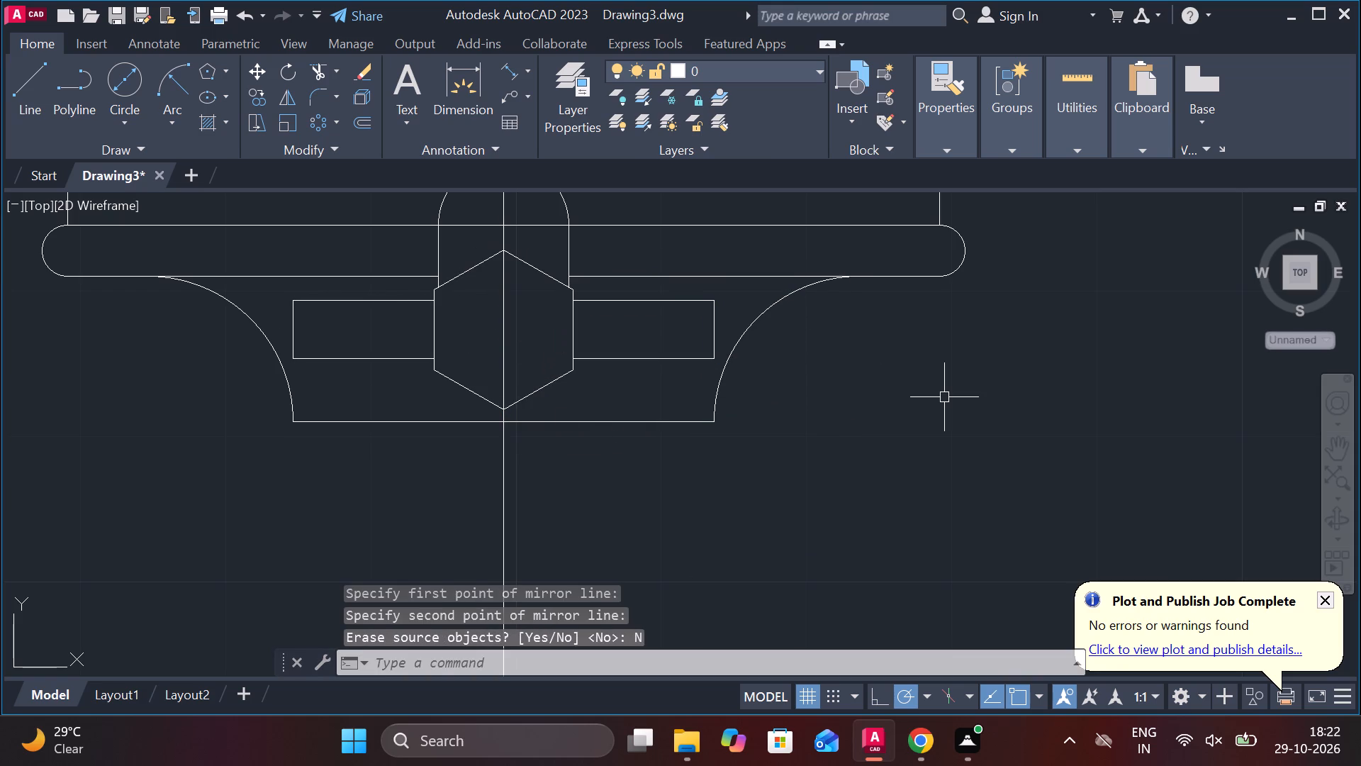
# Examine the large body together with the other components in the overall drawing.
pyautogui.scroll(-2, 508, 396)
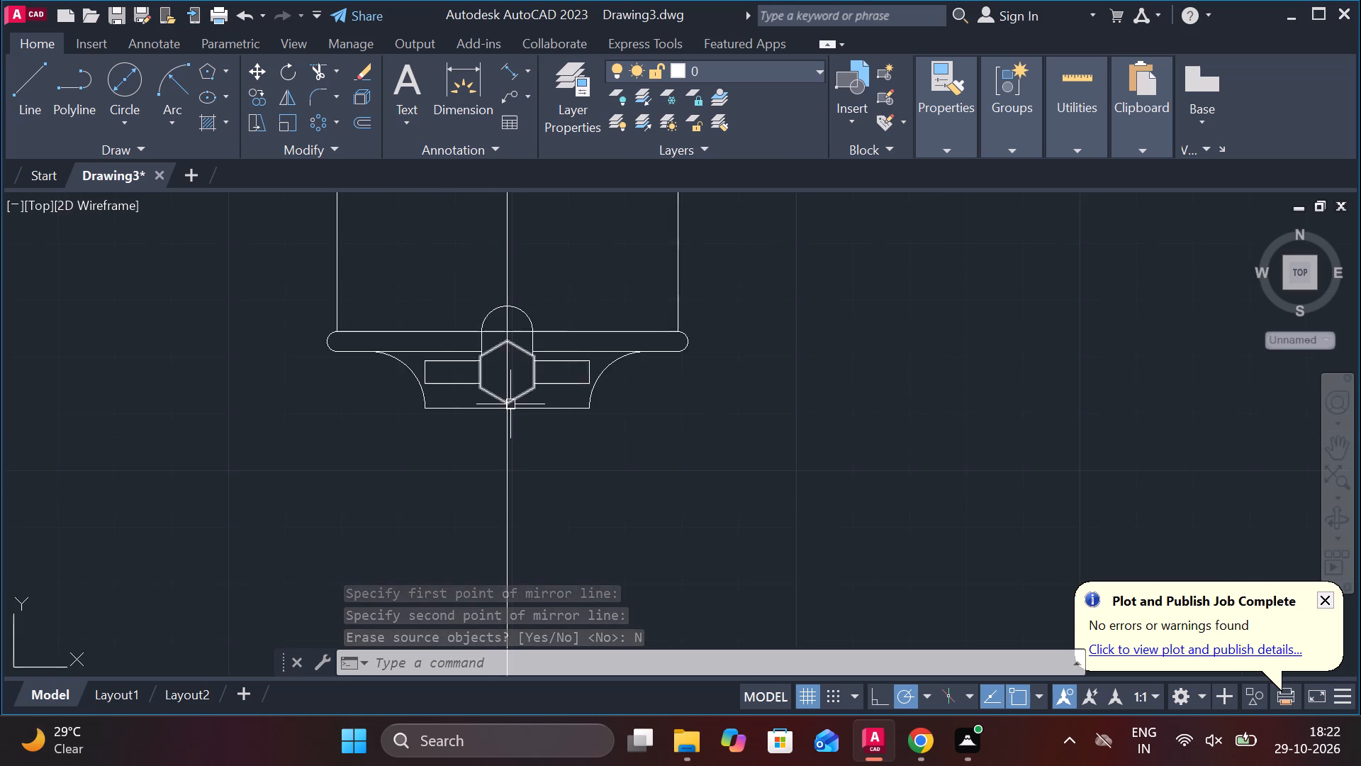
pyautogui.scroll(-2, 510, 404)
pyautogui.scroll(2, 517, 423)
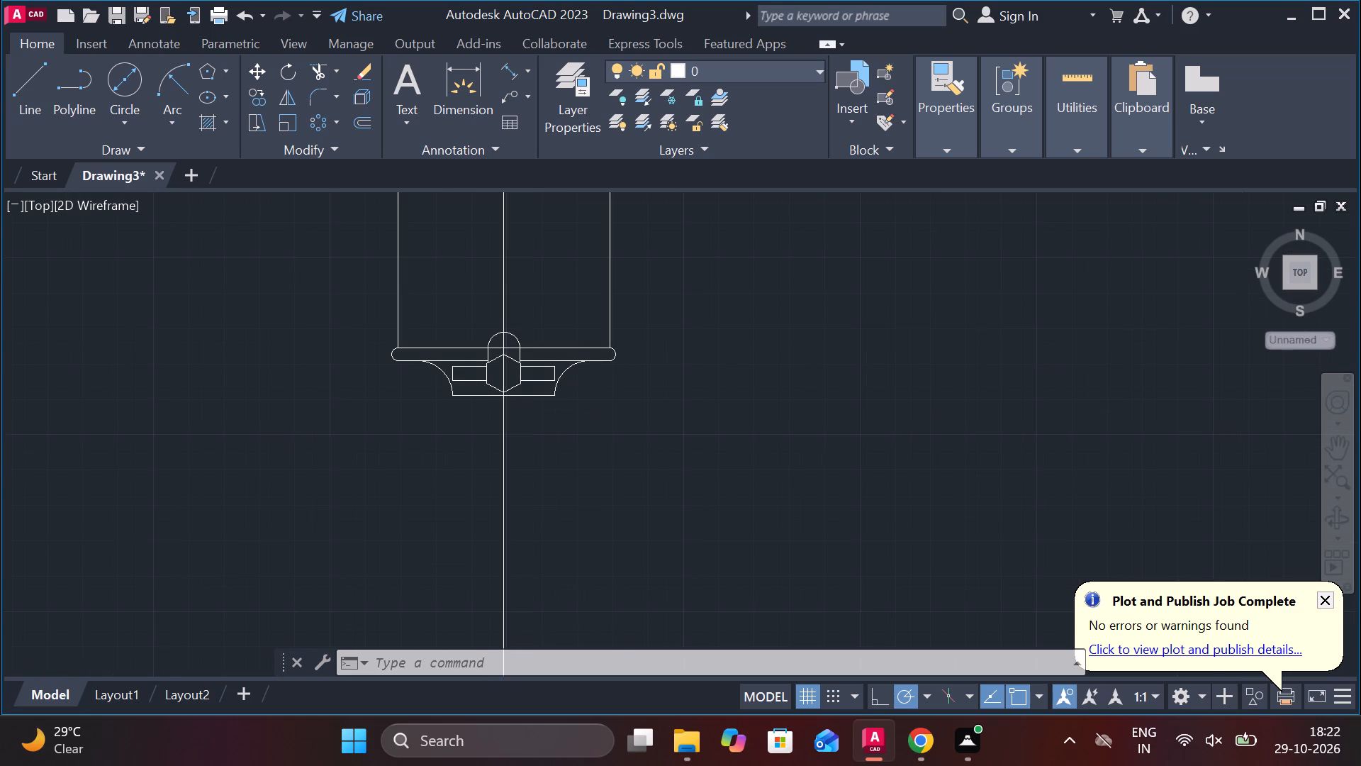
pyautogui.scroll(-3, 547, 396)
pyautogui.scroll(-1, 633, 312)
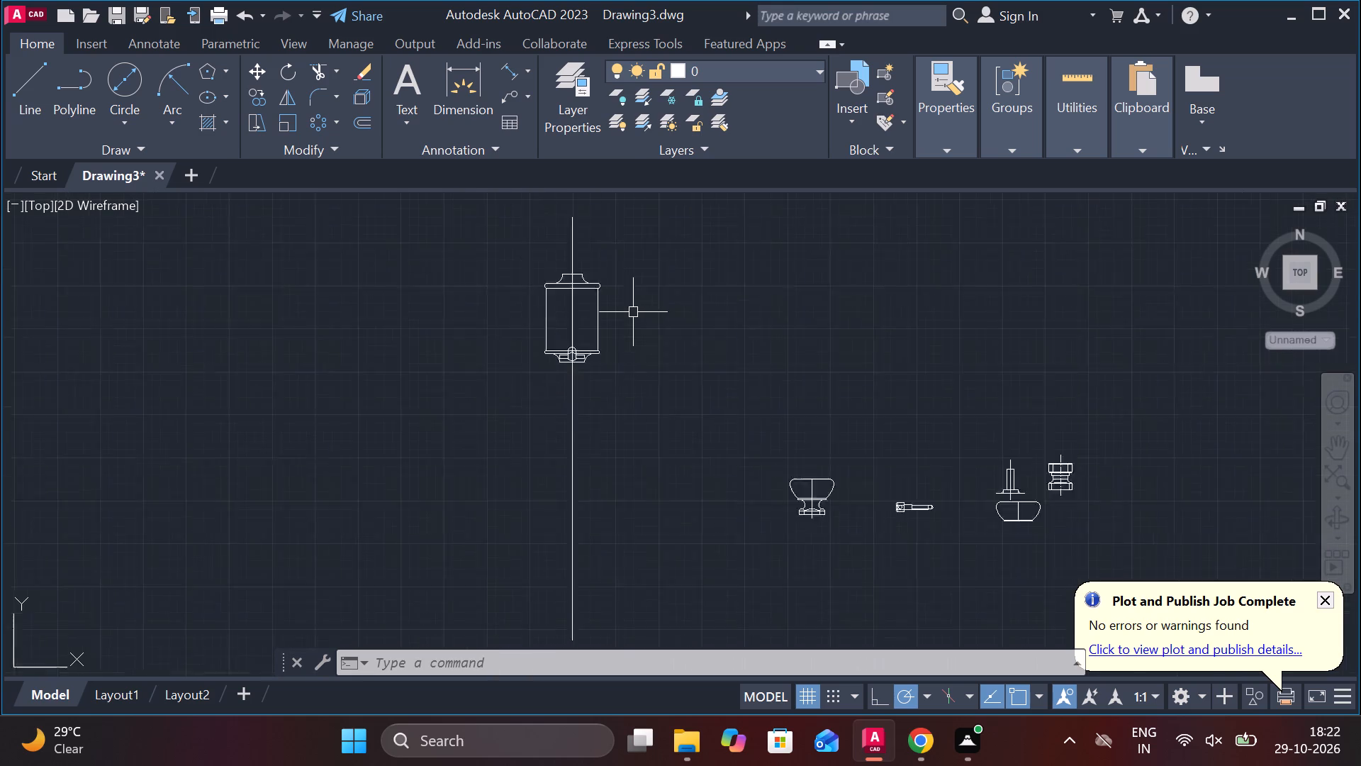
pyautogui.scroll(-1, 633, 312)
pyautogui.scroll(1, 633, 312)
pyautogui.scroll(-1, 633, 312)
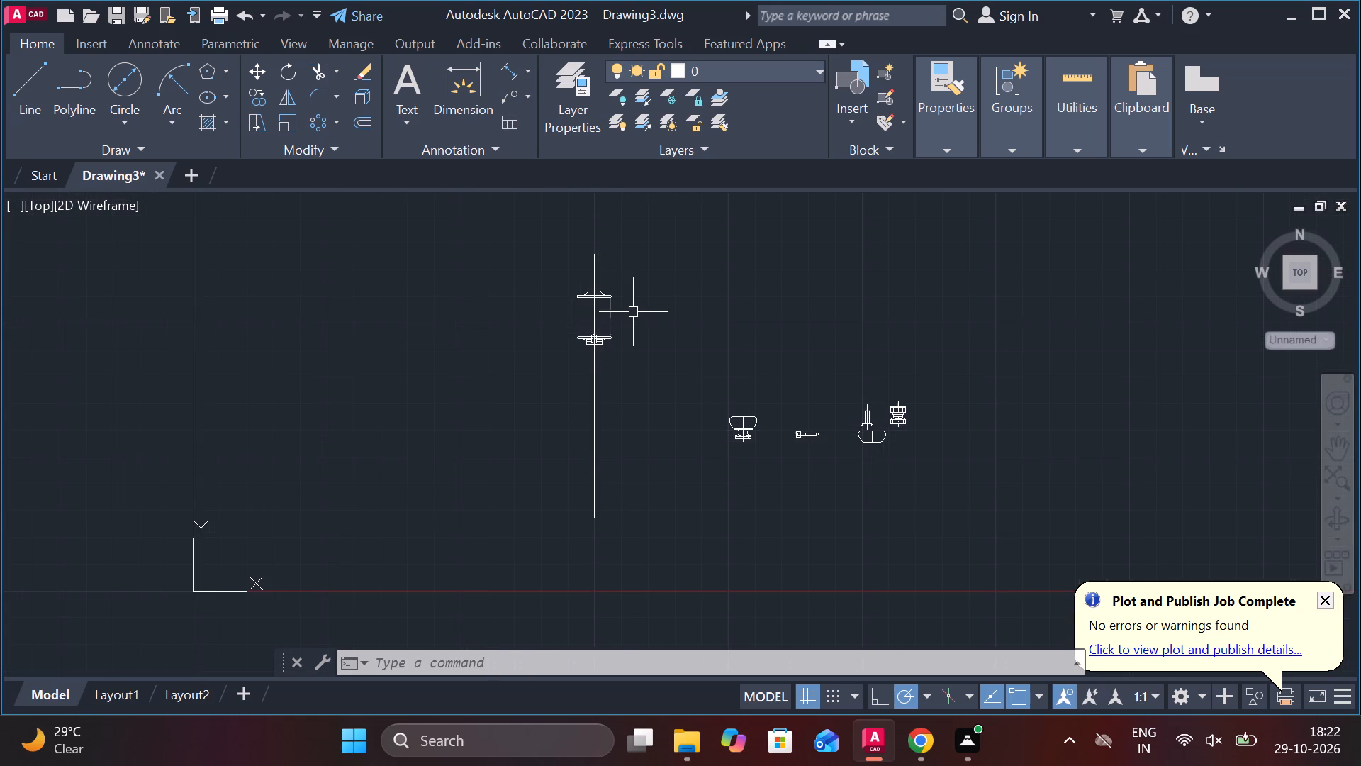
pyautogui.scroll(-3, 642, 302)
pyautogui.scroll(3, 649, 302)
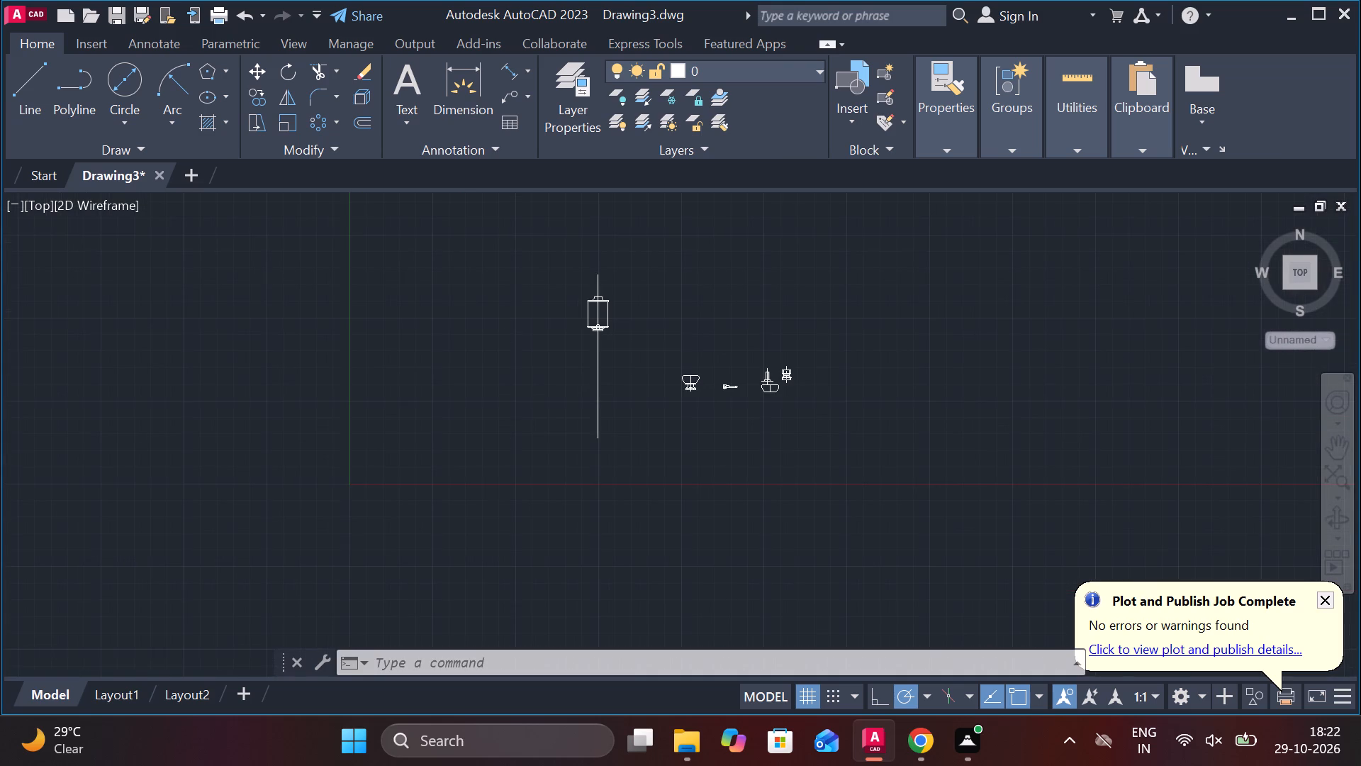
# Measure the height of the rectangle on the hexagon's right side with a linear dimension, without placing it.
pyautogui.scroll(2, 649, 302)
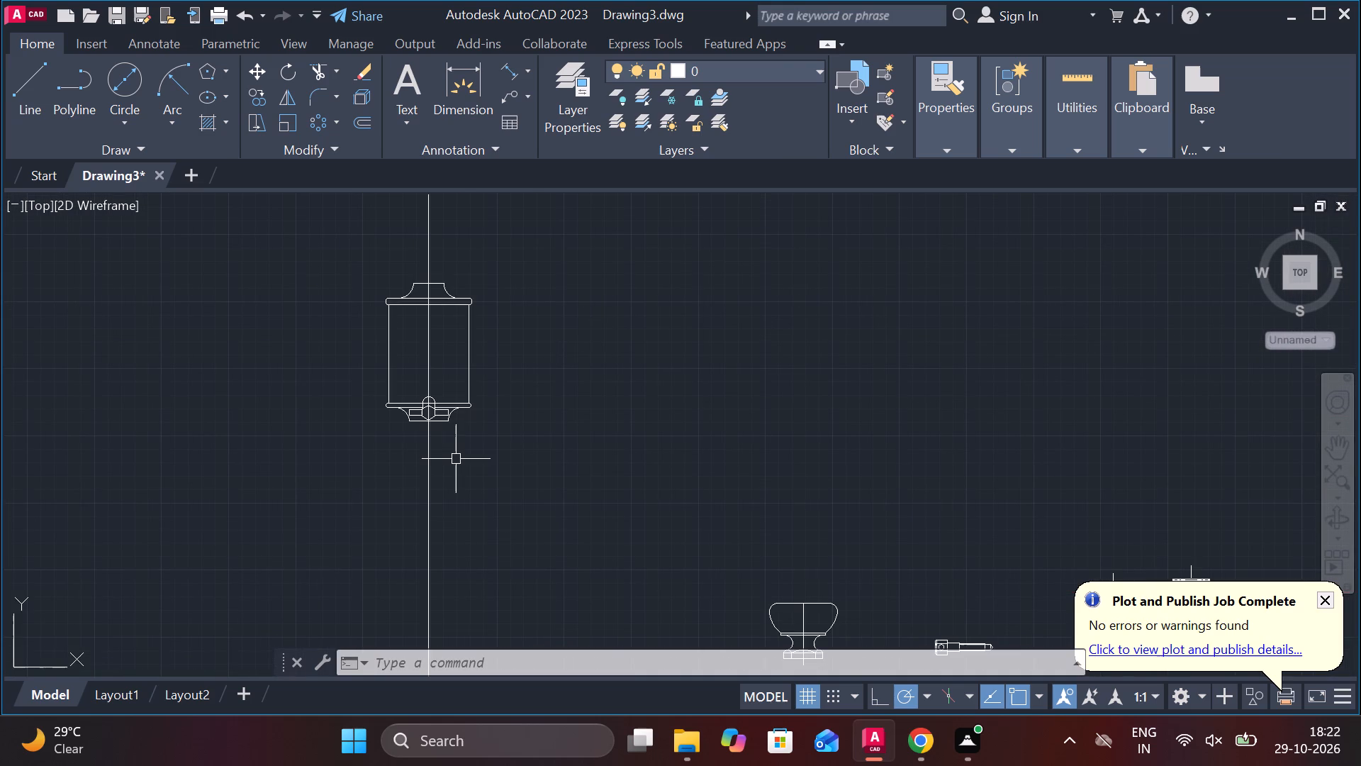
pyautogui.scroll(-1, 456, 460)
pyautogui.scroll(3, 459, 450)
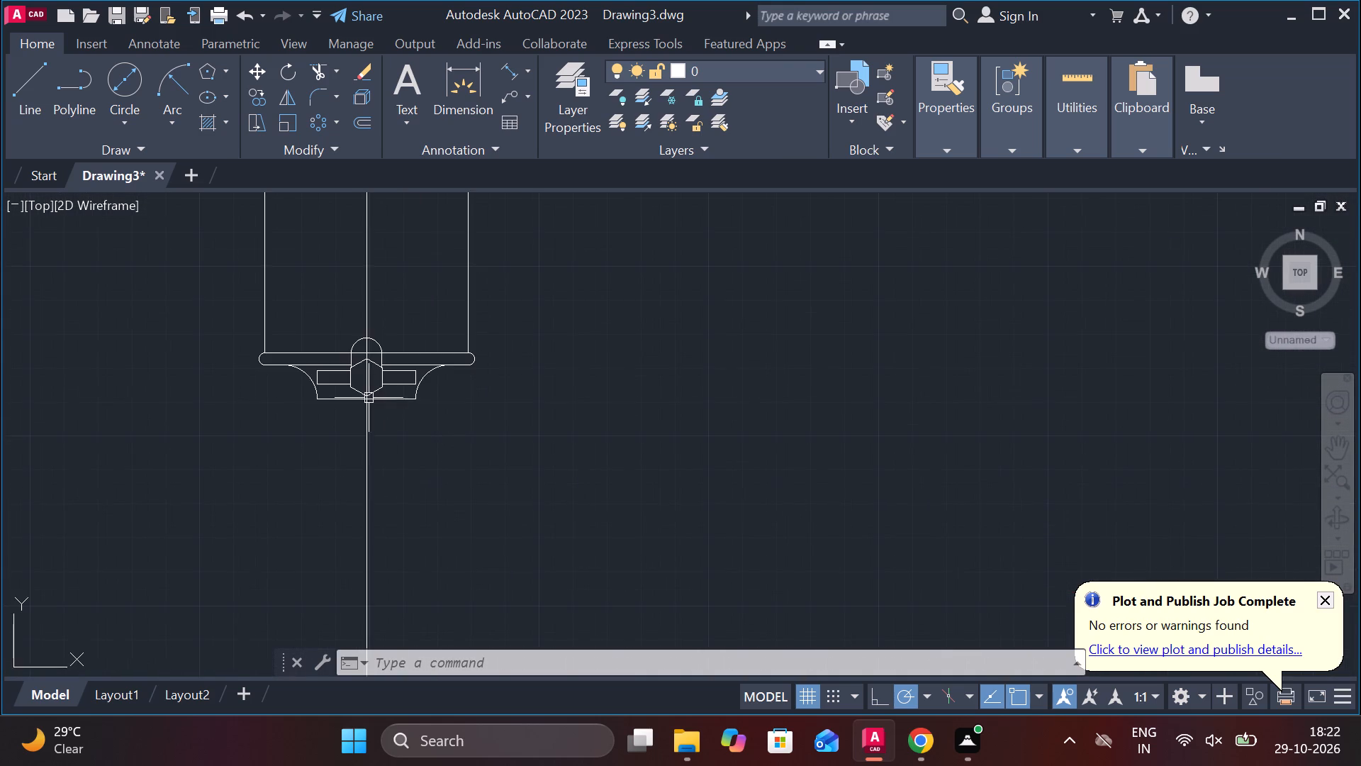
pyautogui.scroll(2, 367, 396)
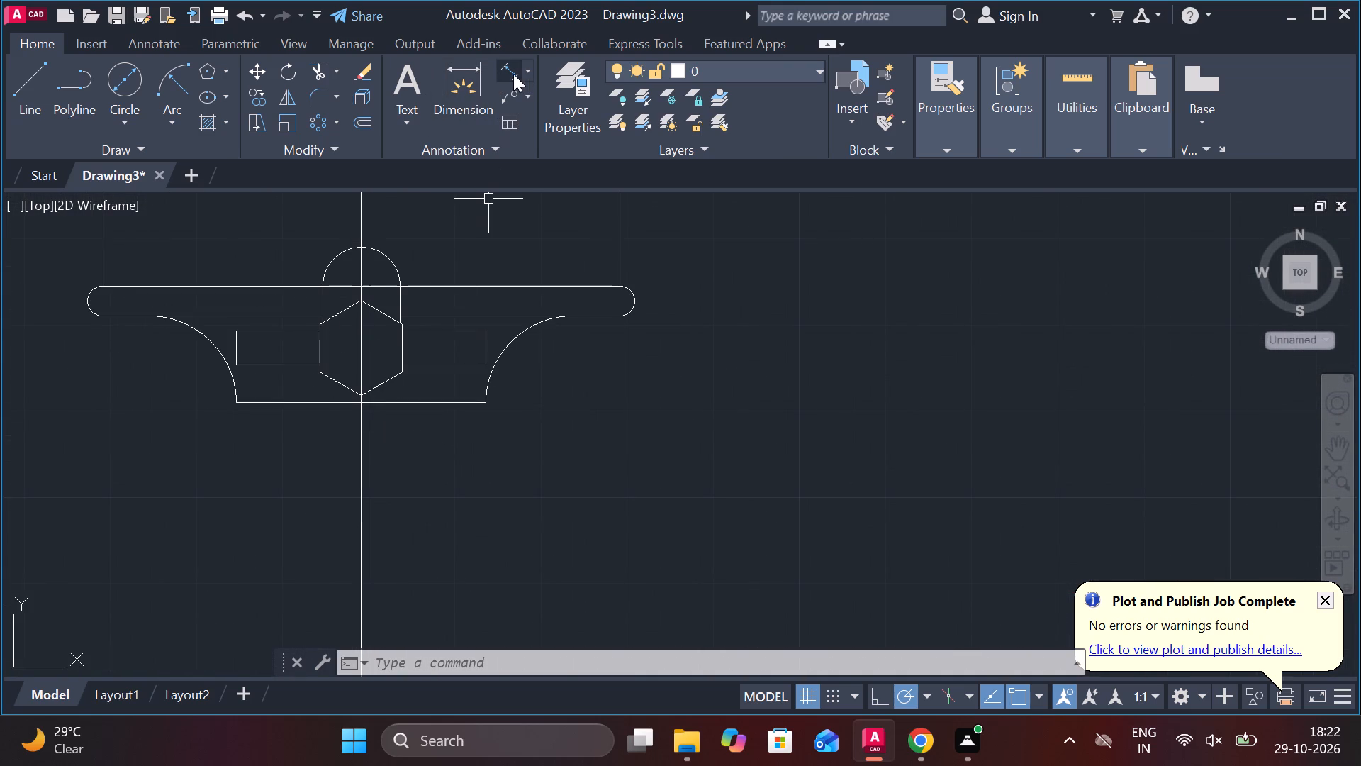
pyautogui.click(531, 69)
pyautogui.click(558, 112)
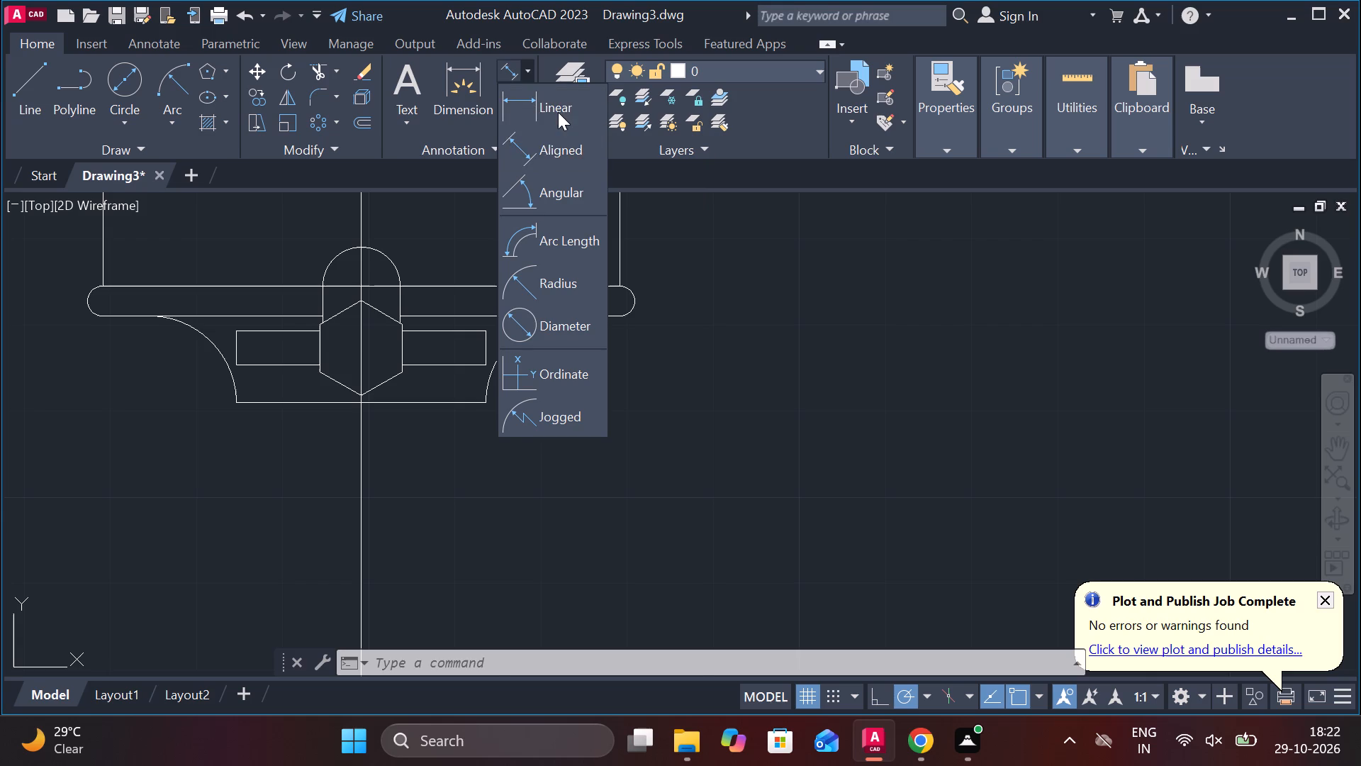
pyautogui.click(486, 366)
pyautogui.click(481, 331)
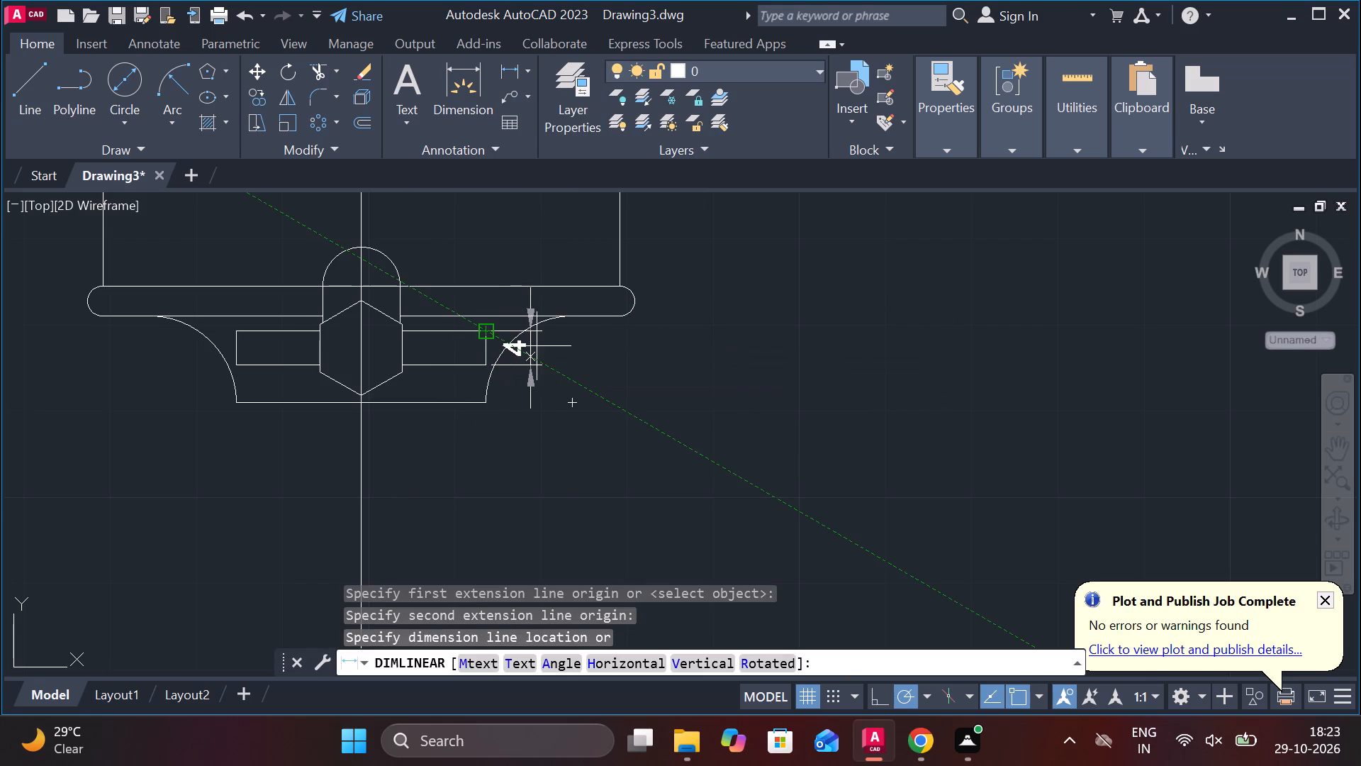
pyautogui.press('Escape')
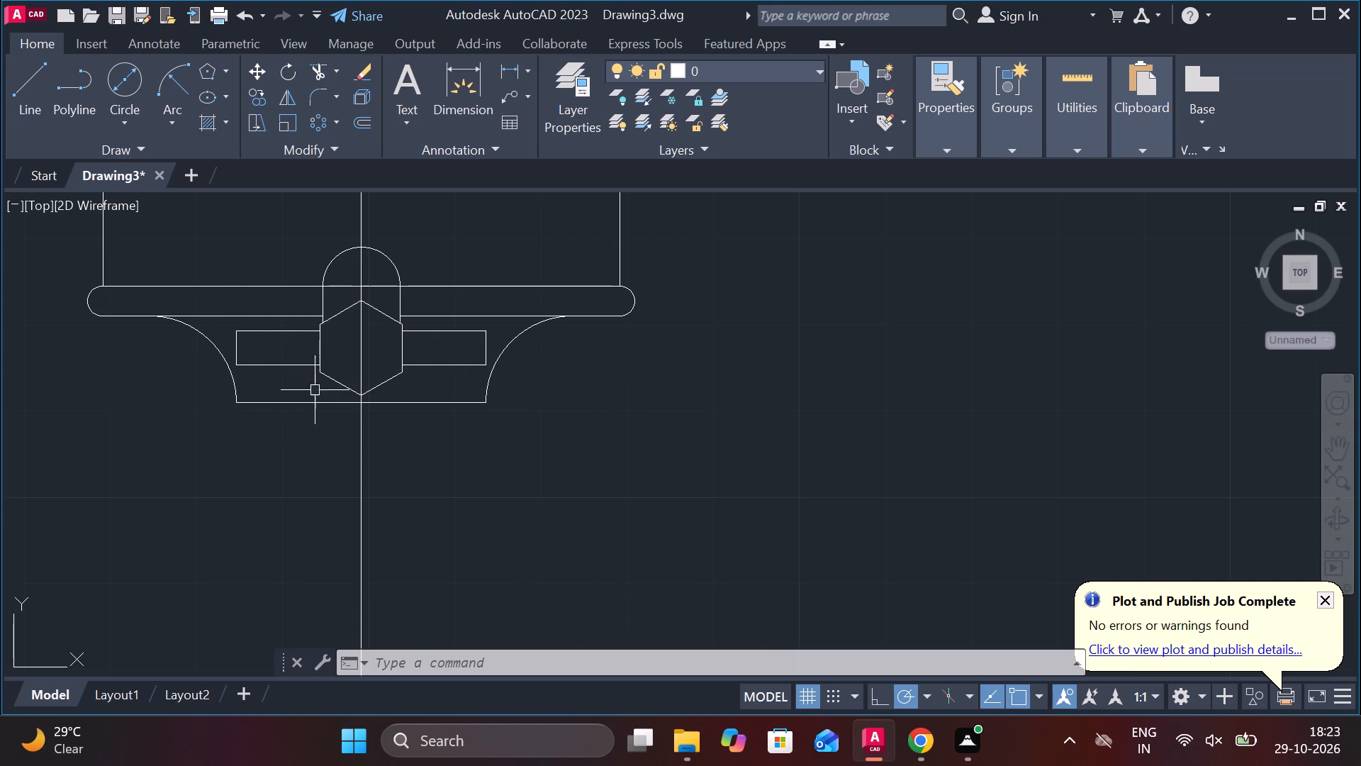
# Trim the vertical centreline segments inside the hexagon and inside the round-topped slot at the large body's lower end.
pyautogui.scroll(-3, 315, 389)
pyautogui.scroll(3, 310, 430)
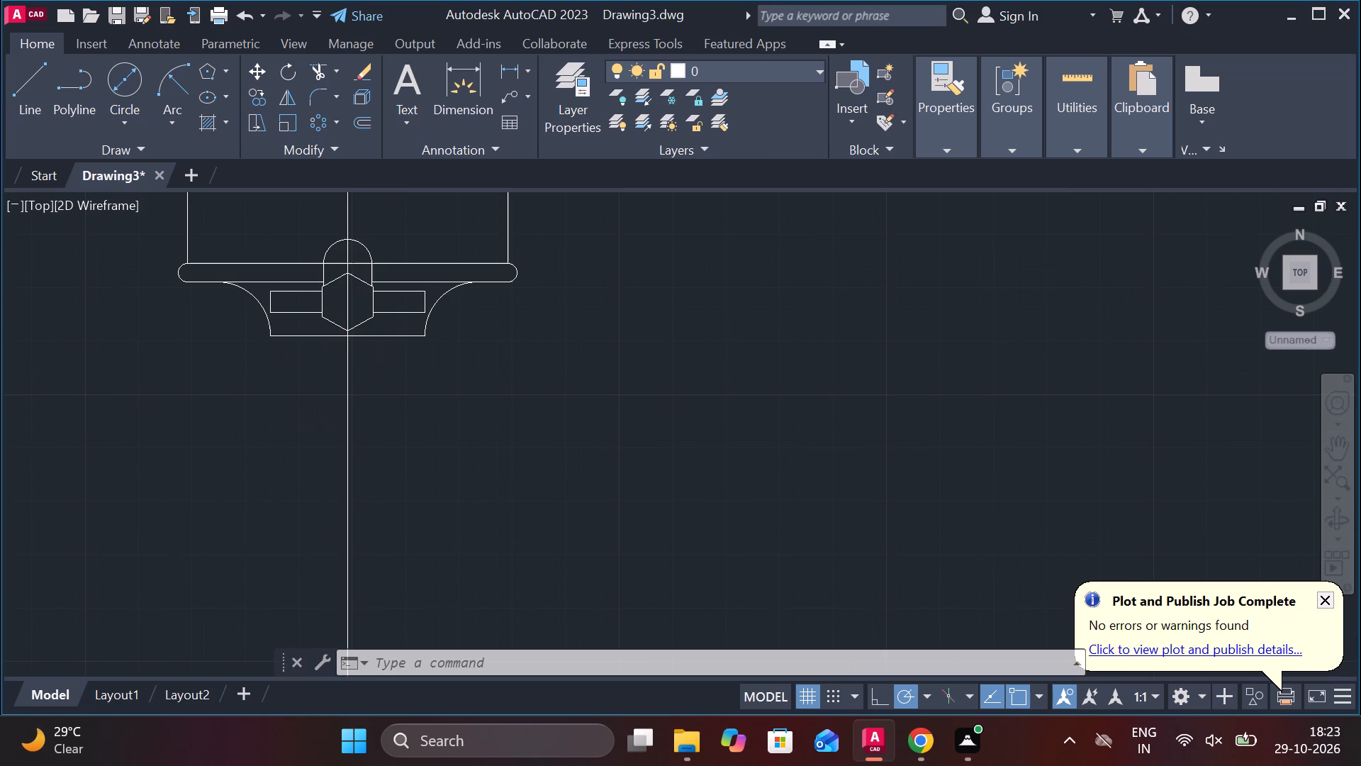
pyautogui.scroll(-2, 380, 435)
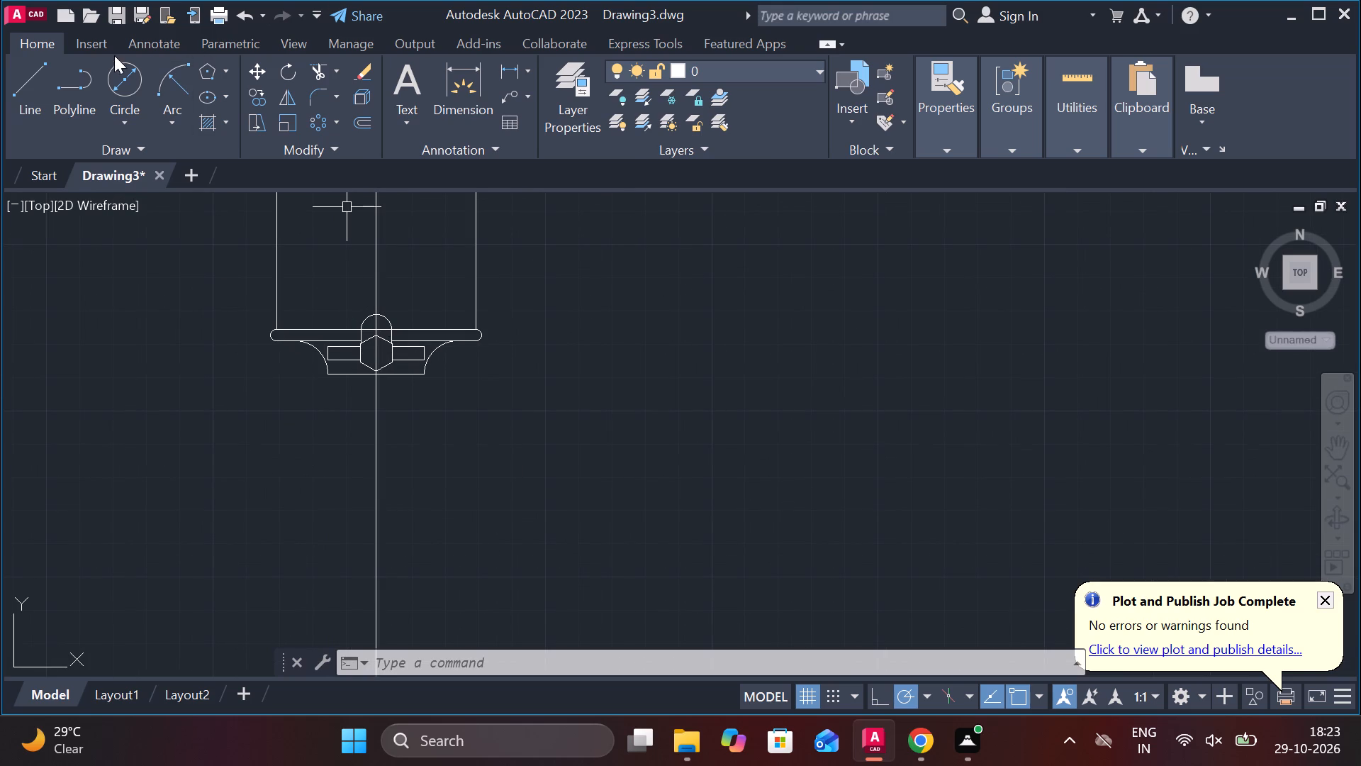
pyautogui.click(322, 70)
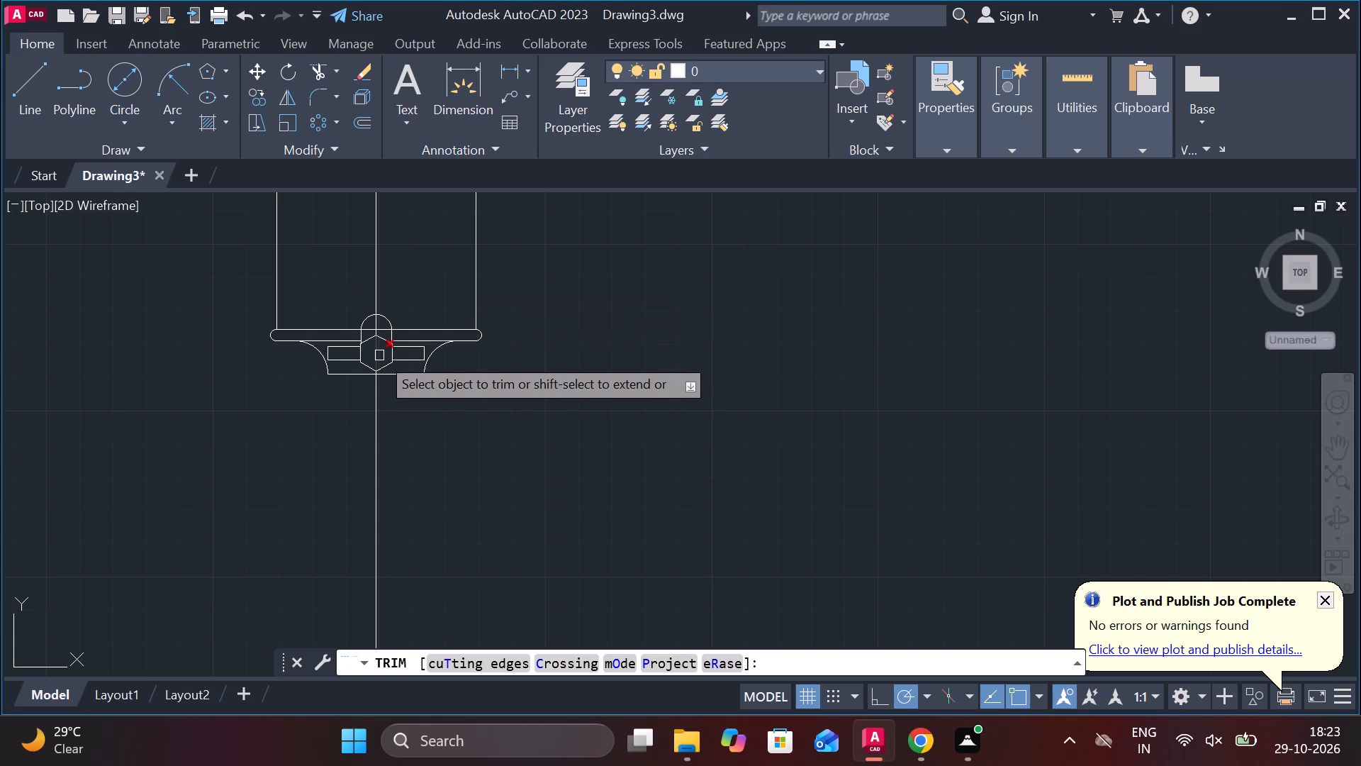
pyautogui.click(379, 355)
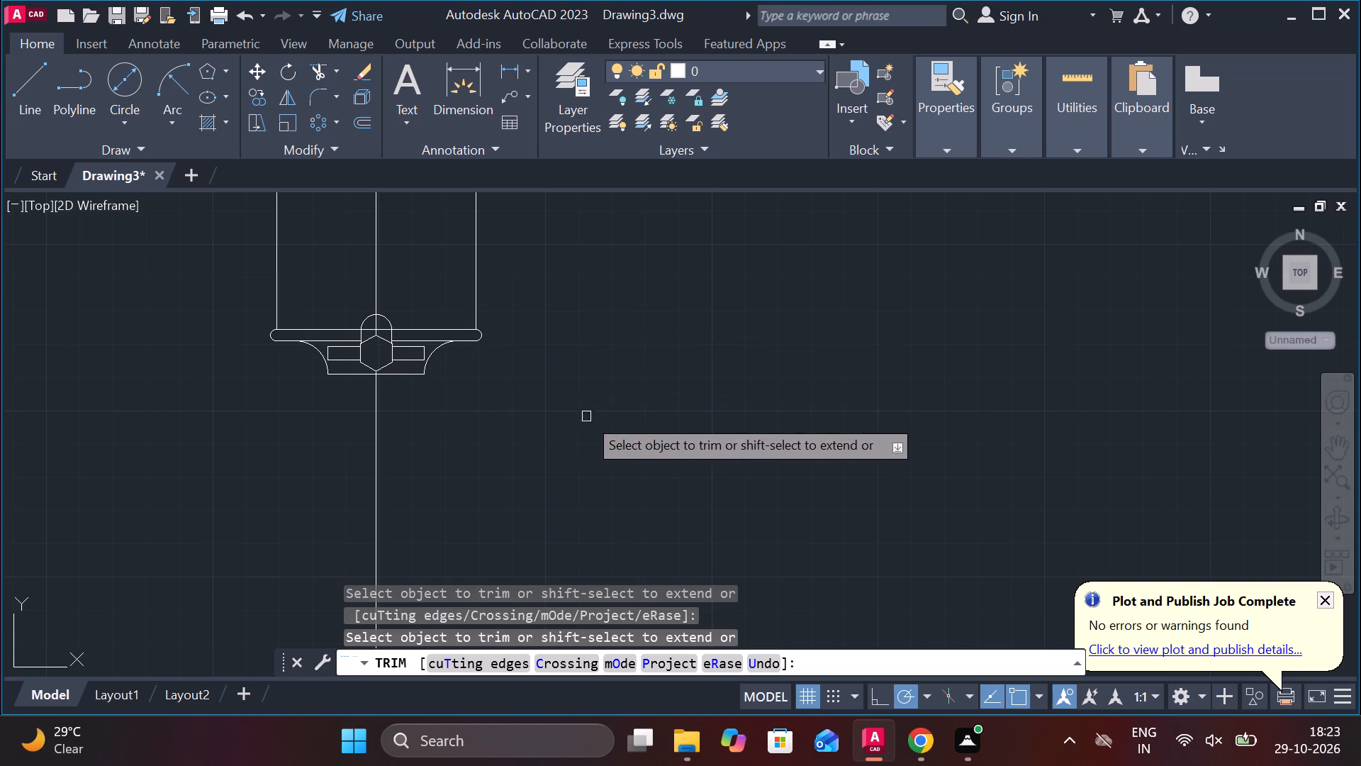
pyautogui.scroll(2, 380, 330)
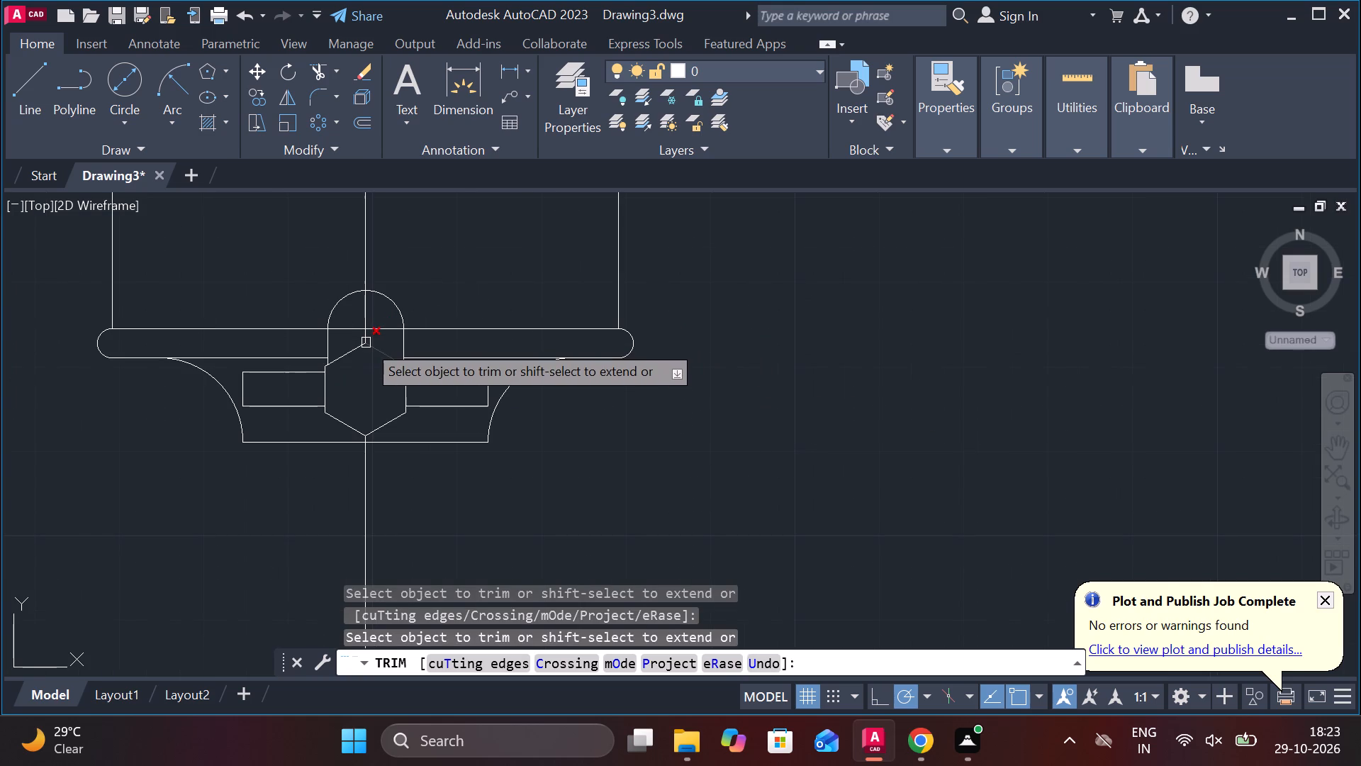
pyautogui.click(366, 303)
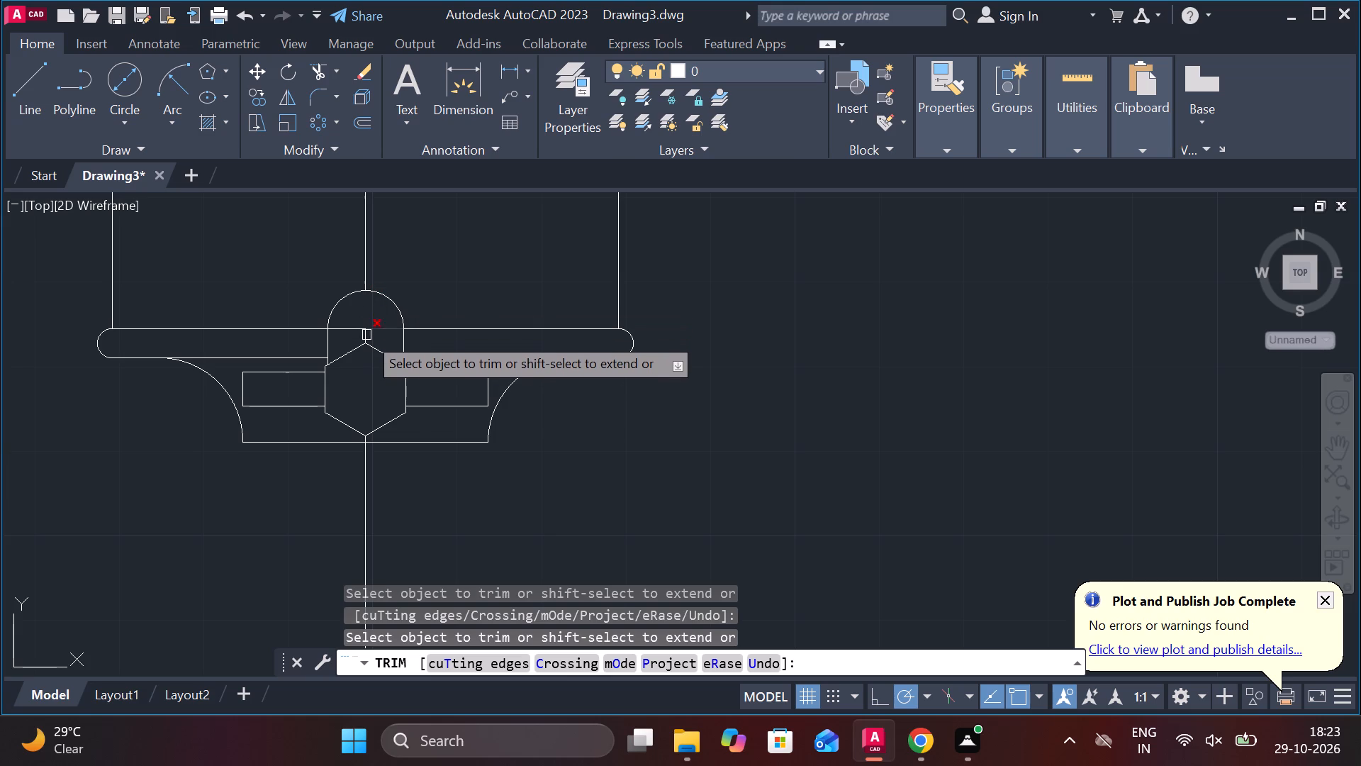
pyautogui.click(366, 336)
pyautogui.scroll(-2, 453, 276)
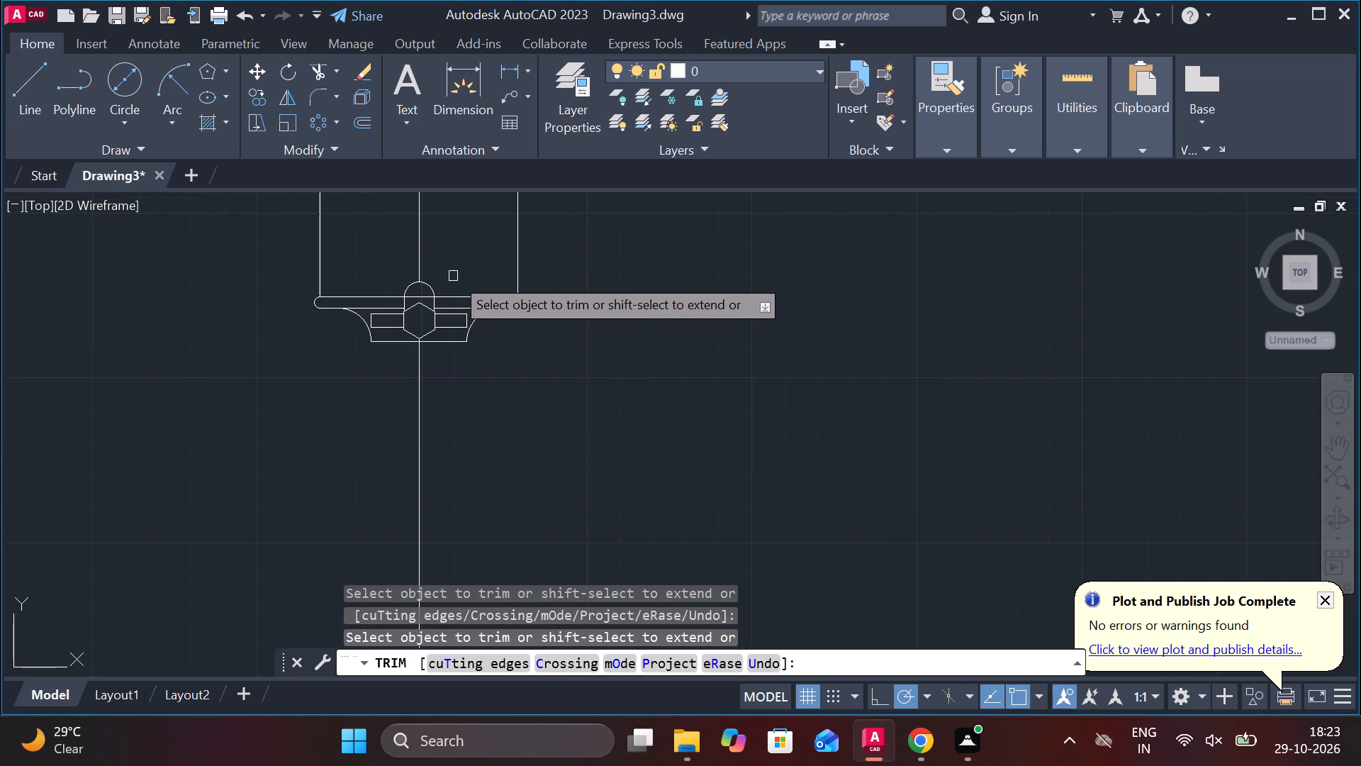
# Trim the flange line crossing the slot and the centreline segment between the hexagon's lower vertex and the neck's bottom edge.
pyautogui.scroll(1, 420, 277)
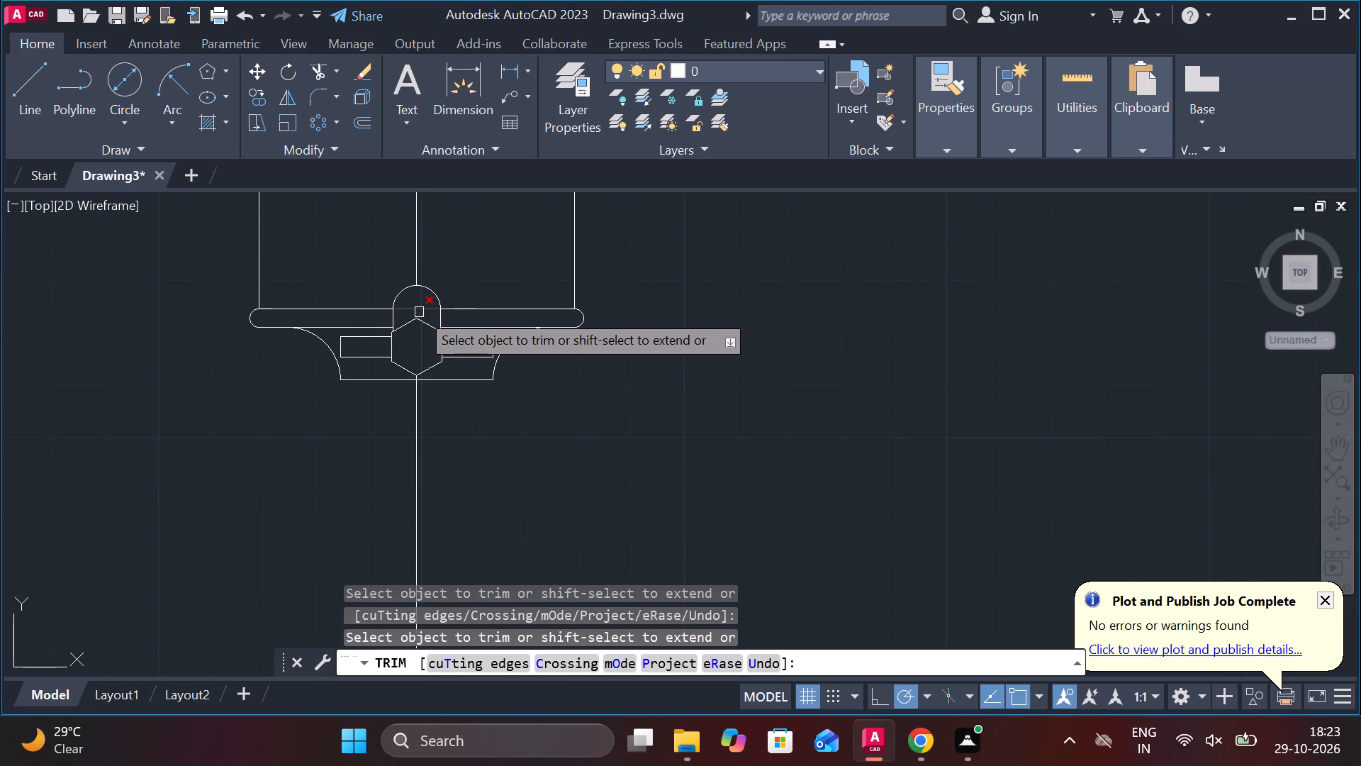
pyautogui.click(422, 308)
pyautogui.scroll(-2, 498, 285)
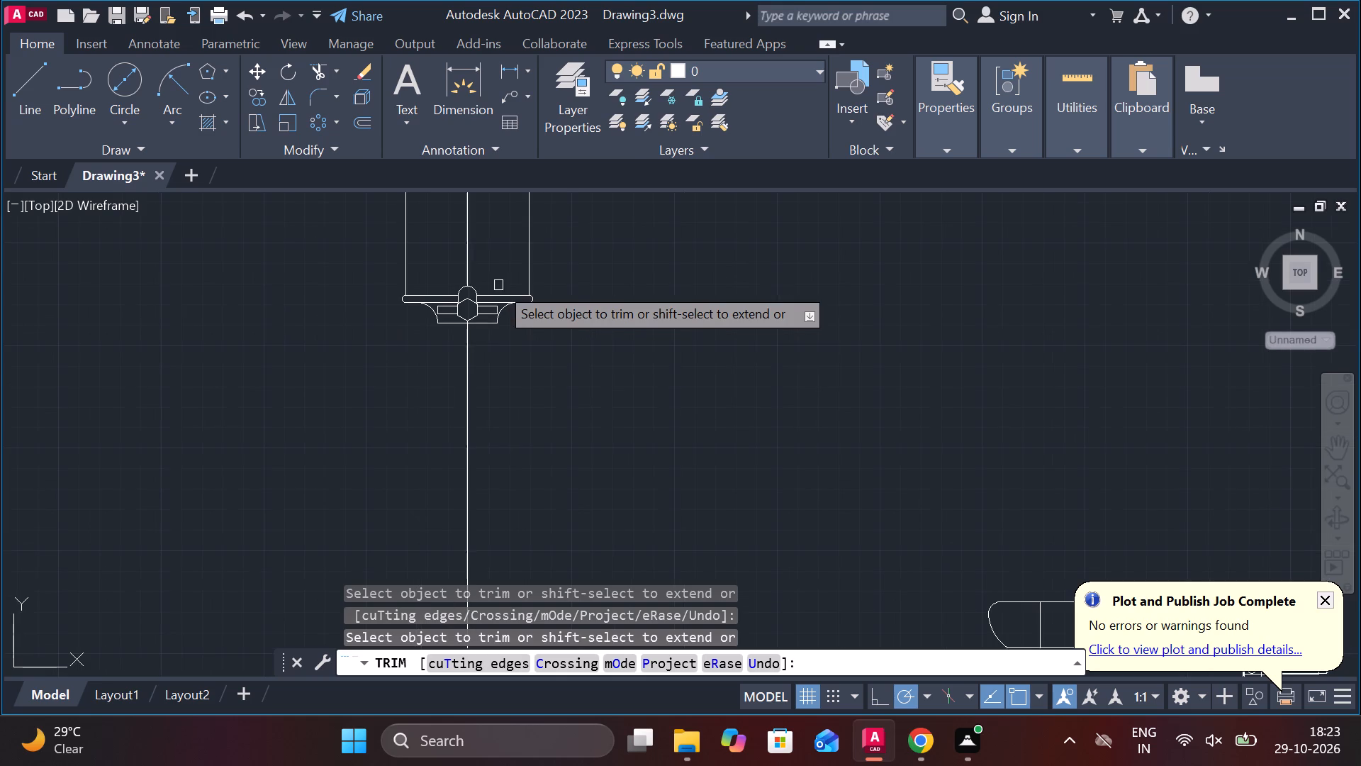
pyautogui.scroll(3, 449, 339)
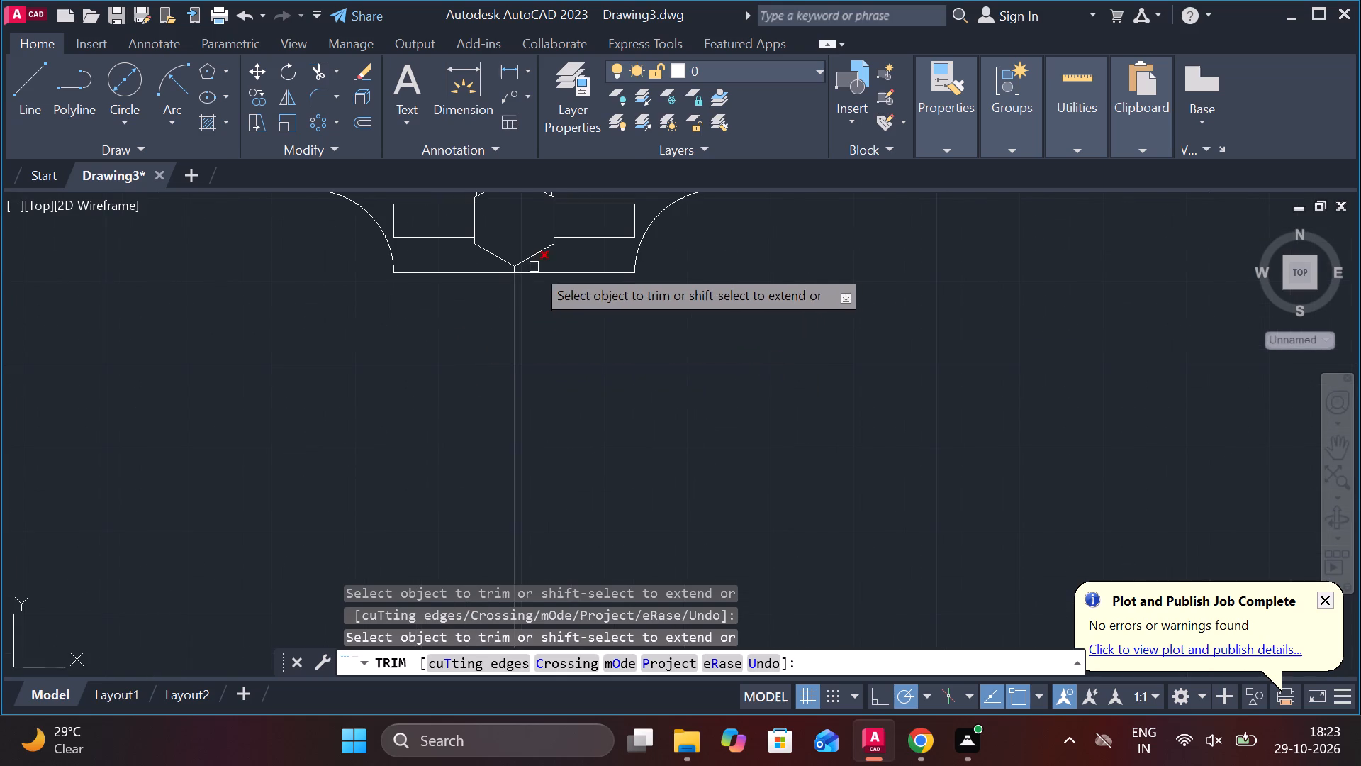
pyautogui.scroll(2, 547, 255)
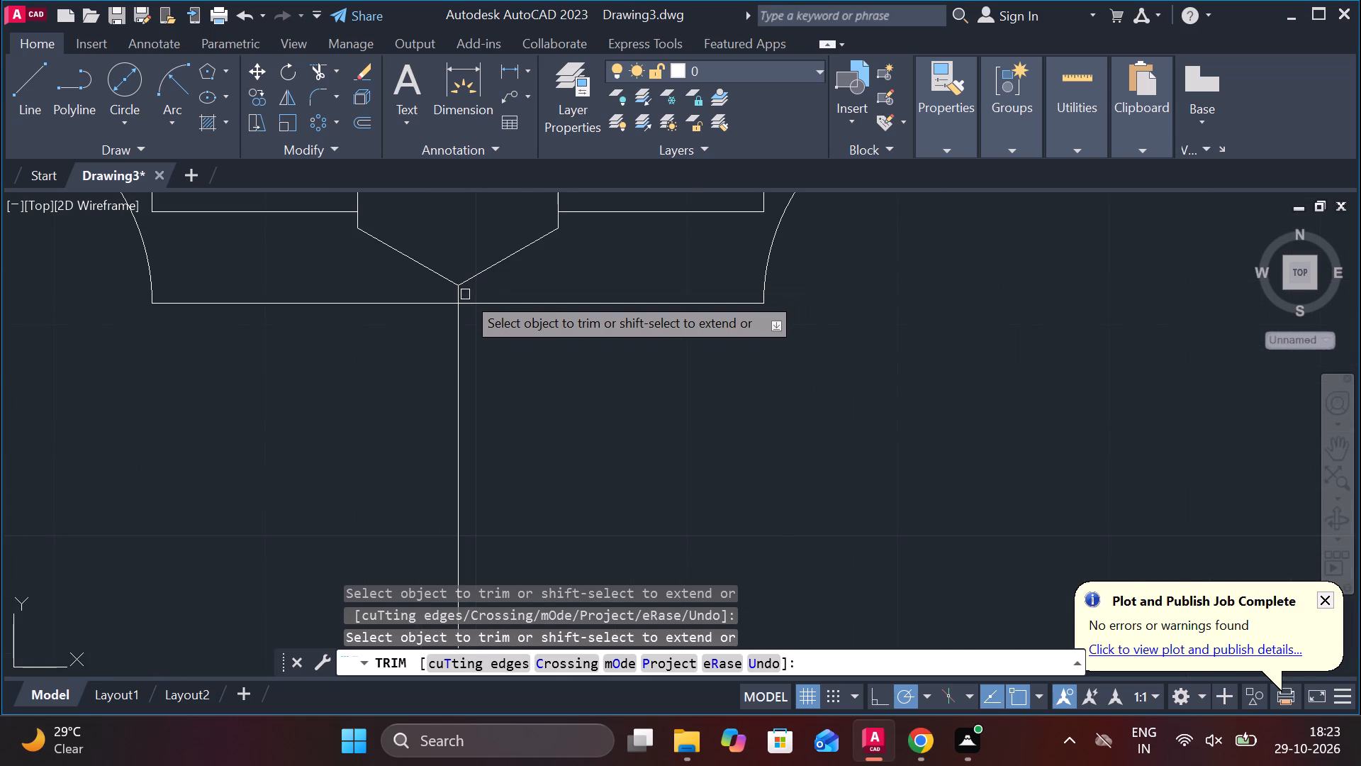
pyautogui.click(461, 294)
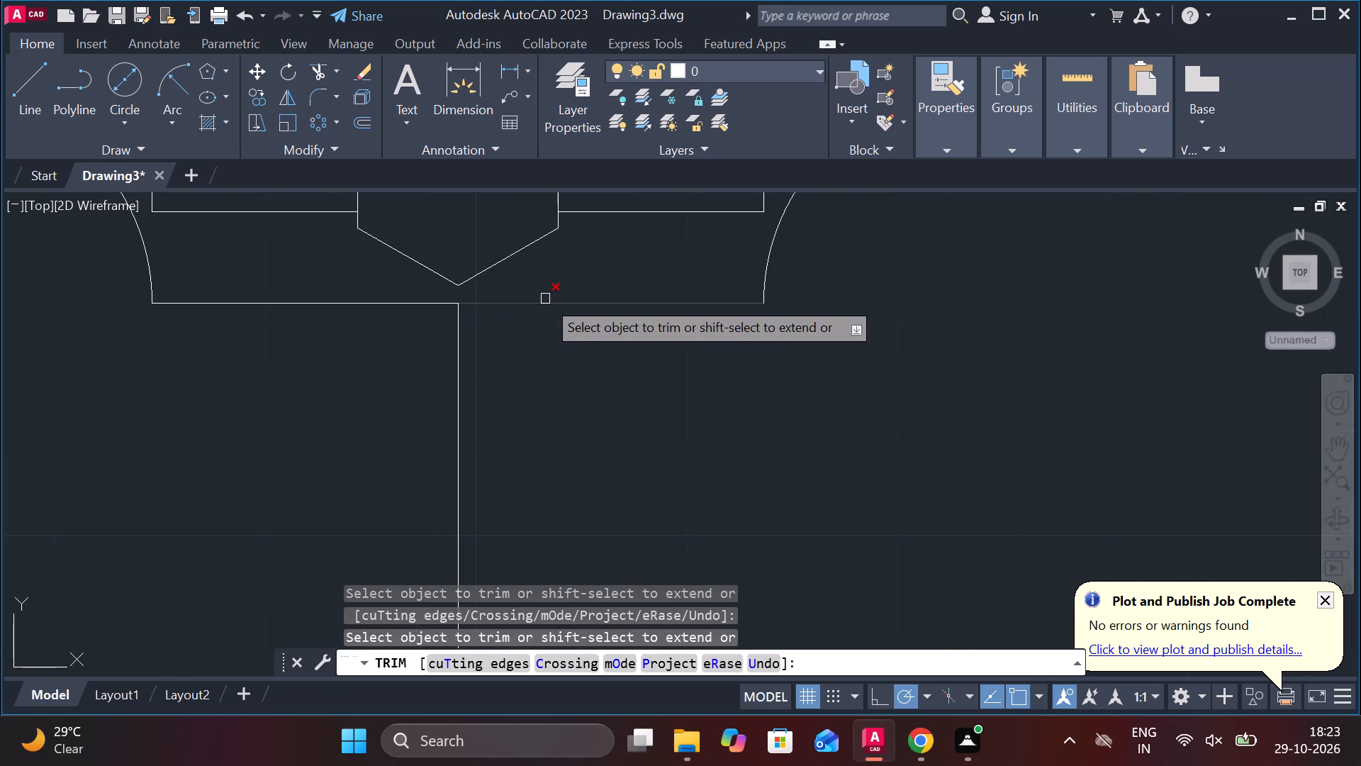
# Examine the trimmed lower end of the large body alongside the other components in the overall drawing.
pyautogui.scroll(-4, 559, 285)
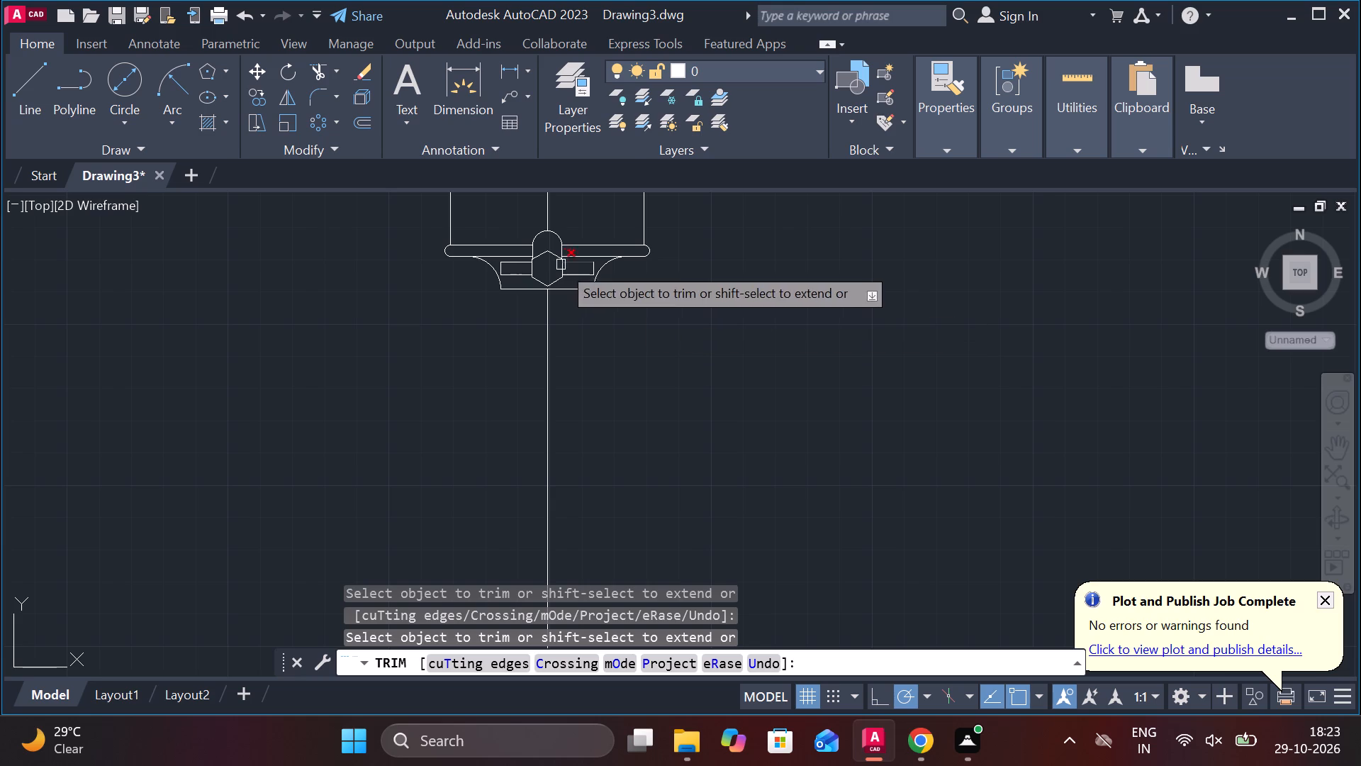
pyautogui.scroll(-3, 690, 498)
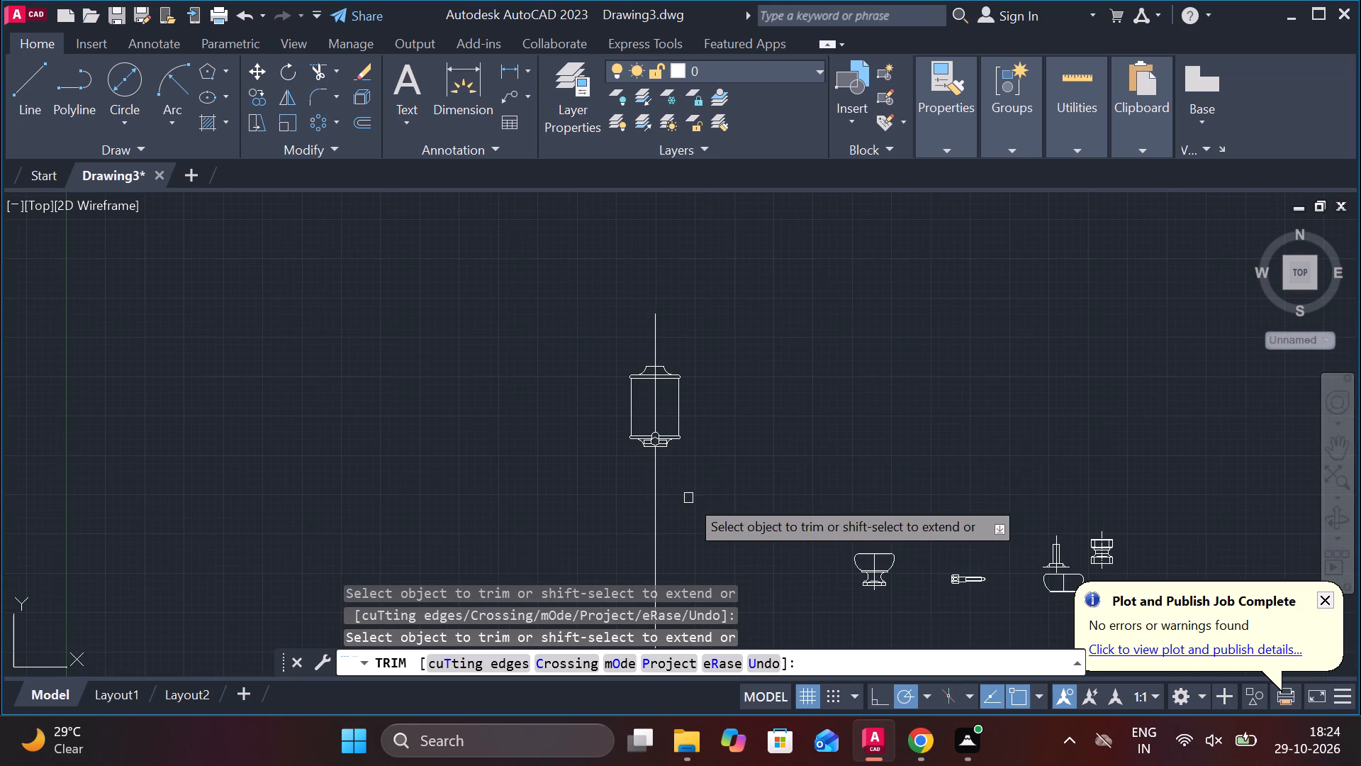
pyautogui.scroll(-2, 819, 418)
pyautogui.scroll(4, 885, 492)
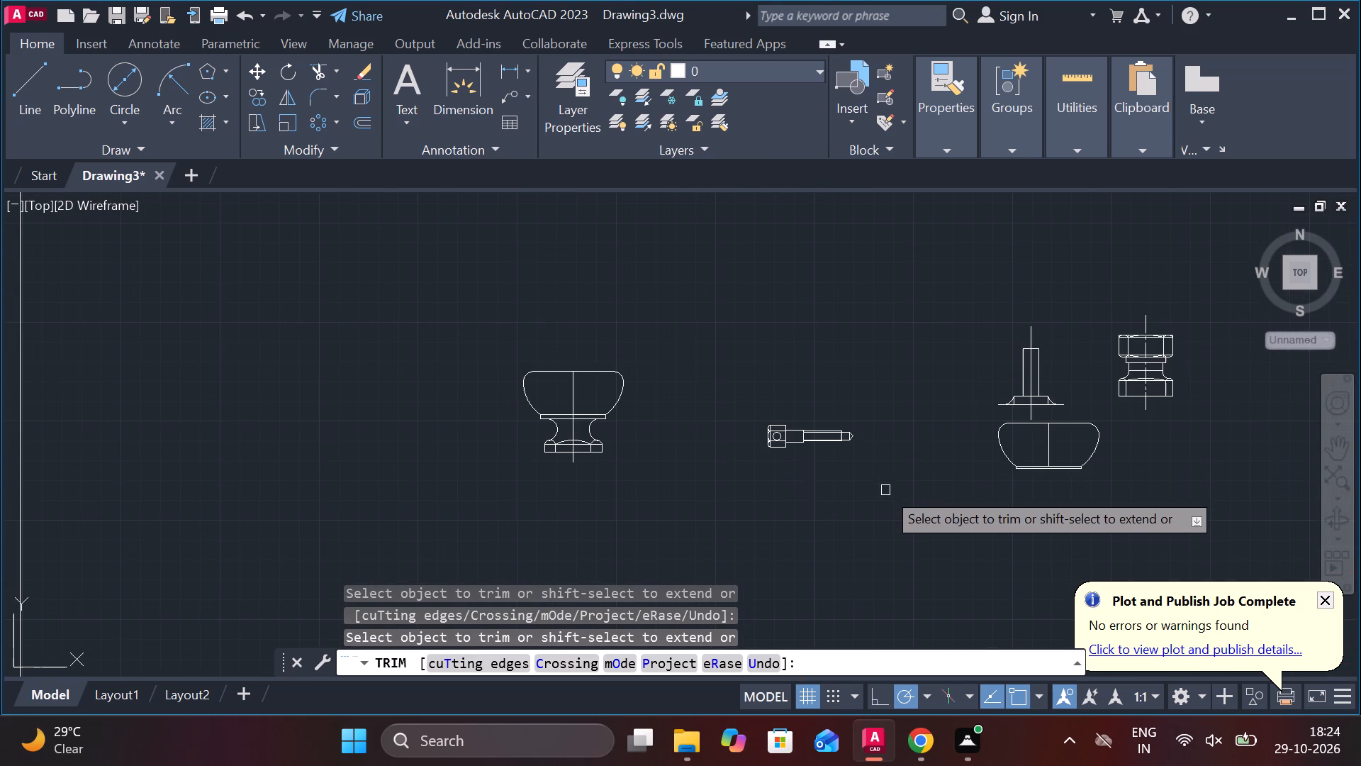
pyautogui.scroll(2, 1062, 490)
pyautogui.scroll(-1, 1062, 490)
pyautogui.scroll(-1, 1114, 462)
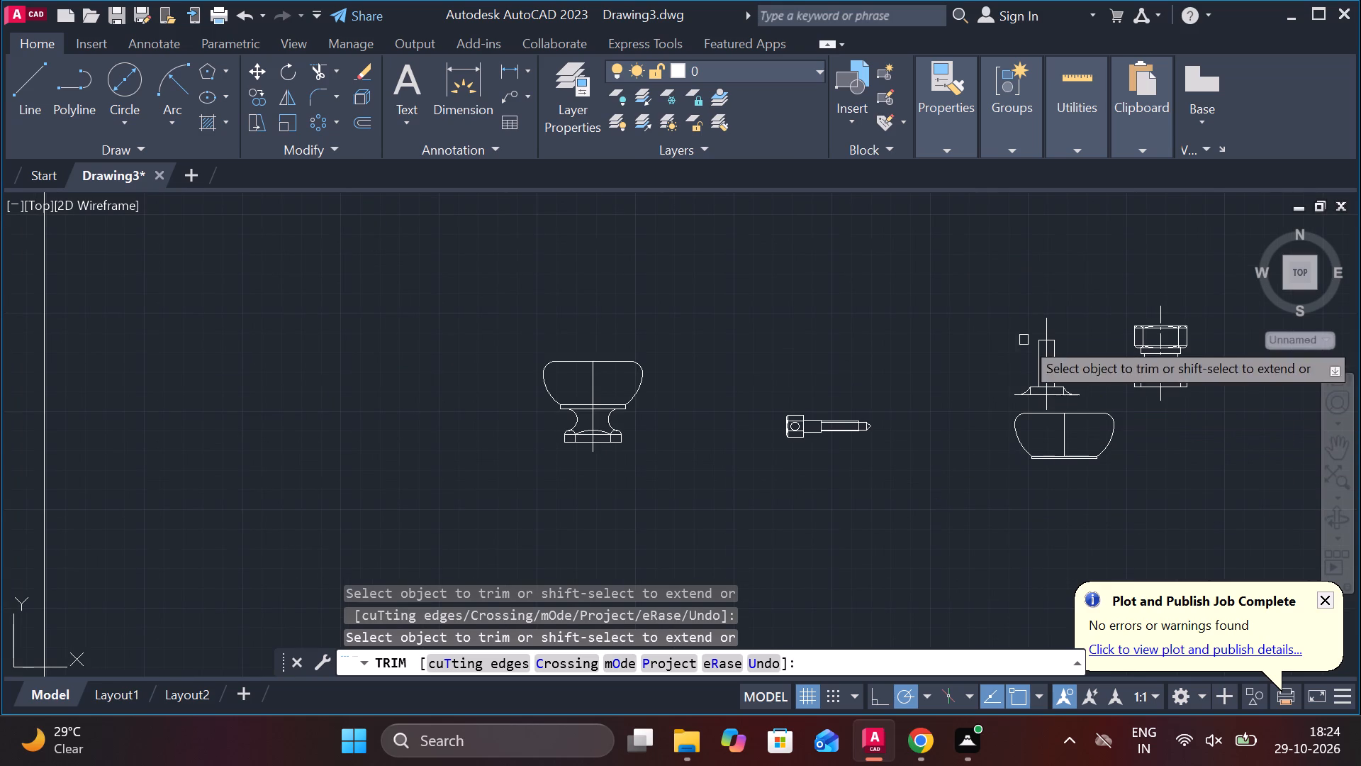
pyautogui.scroll(-1, 961, 333)
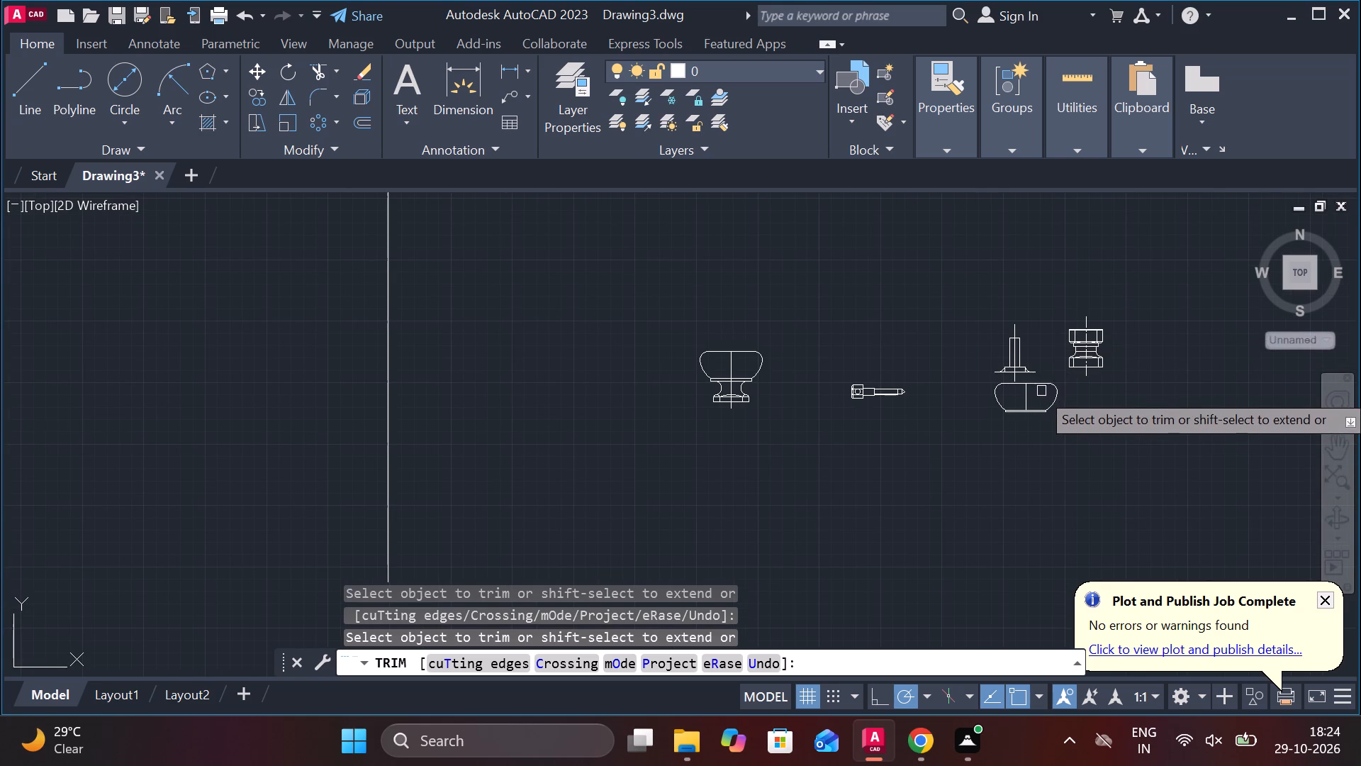
pyautogui.scroll(-1, 997, 500)
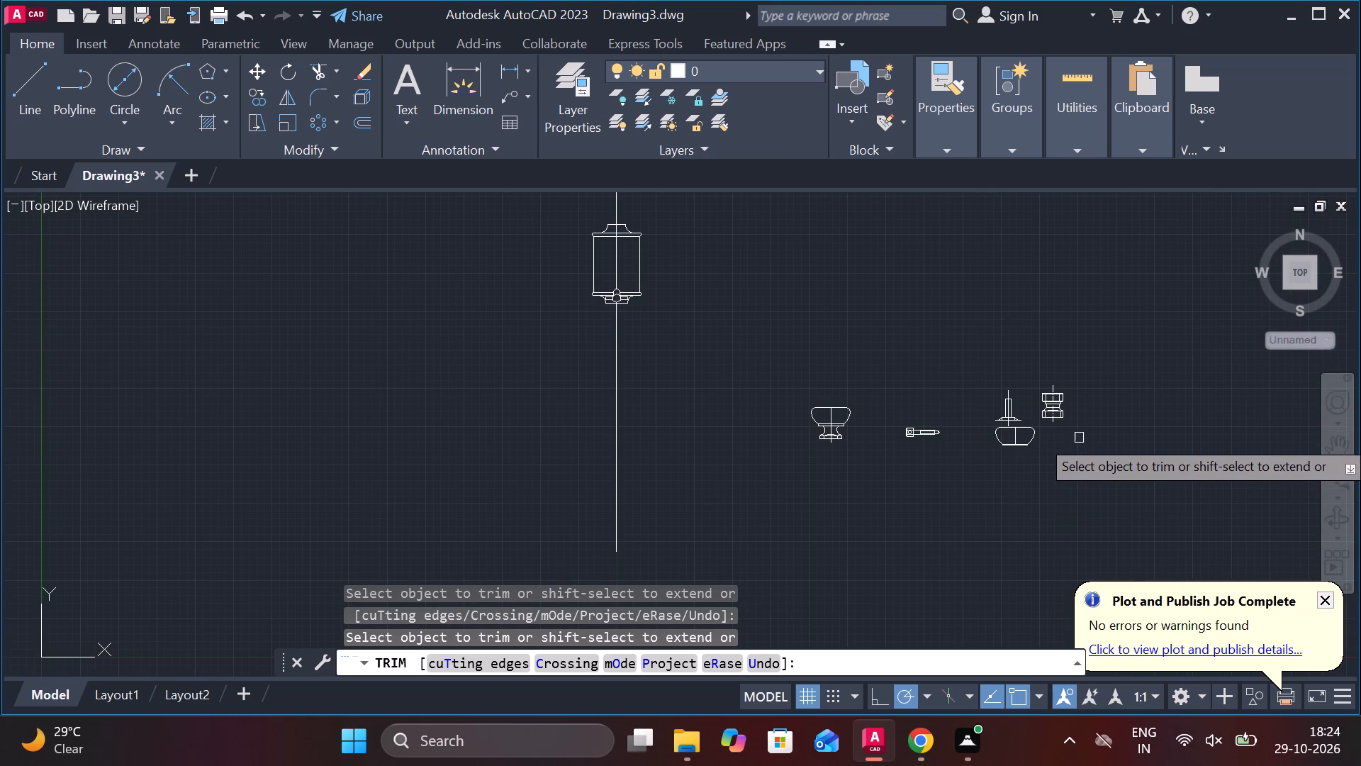
pyautogui.scroll(-1, 683, 326)
pyautogui.scroll(3, 663, 309)
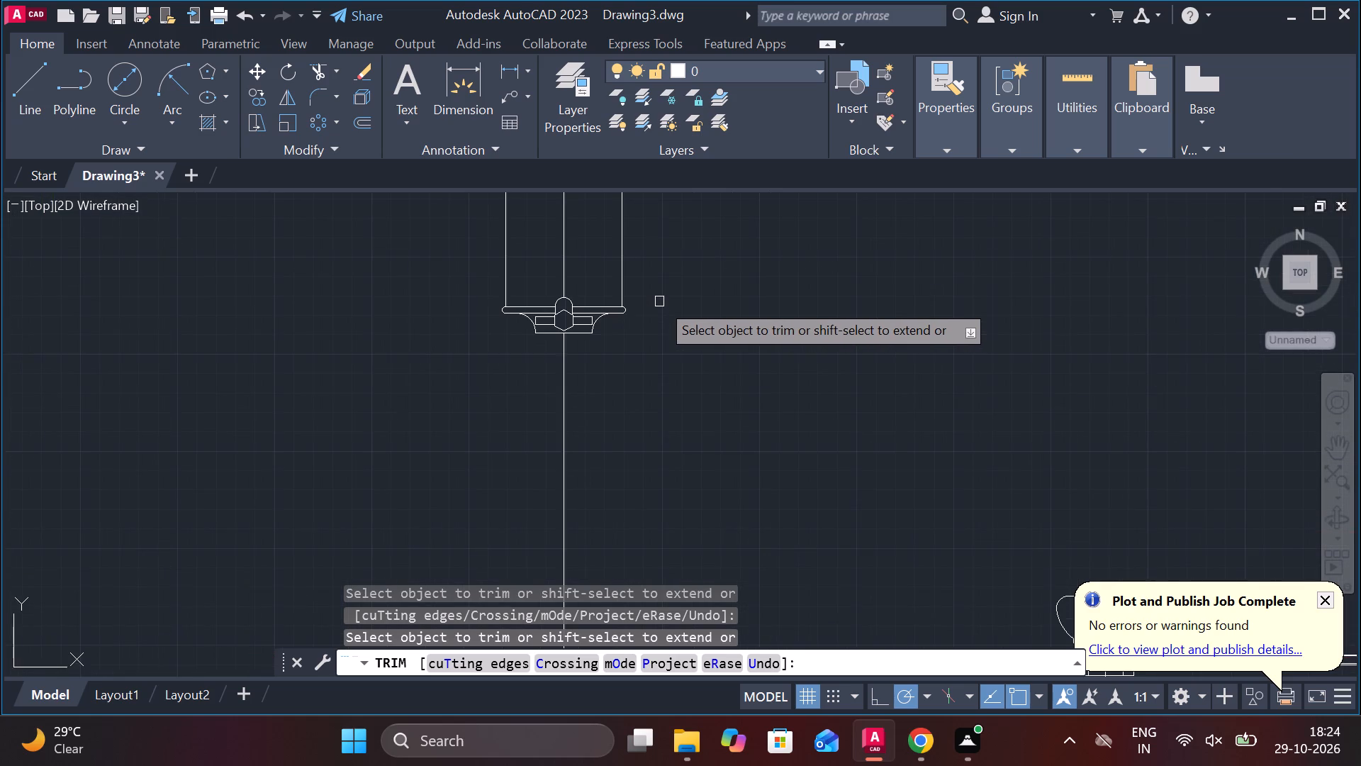
pyautogui.scroll(2, 659, 301)
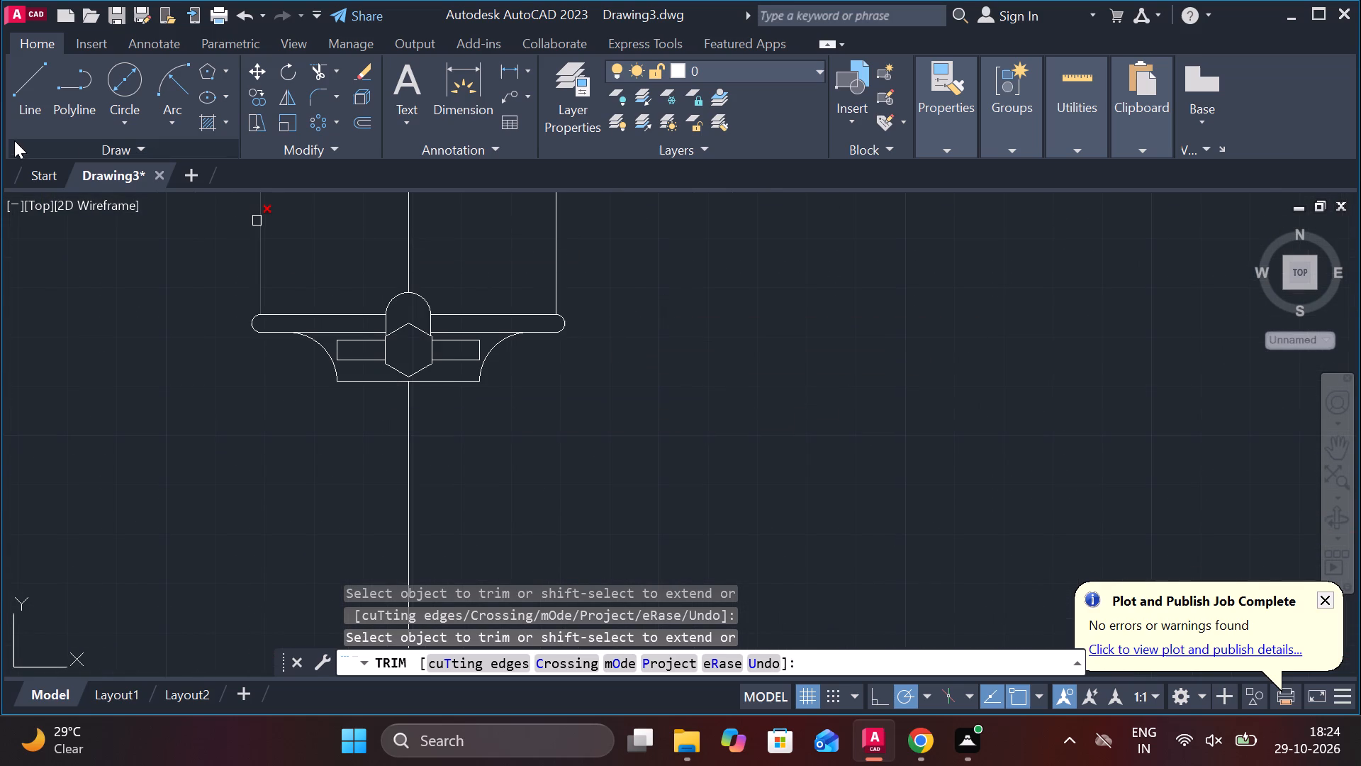
pyautogui.press('Escape')
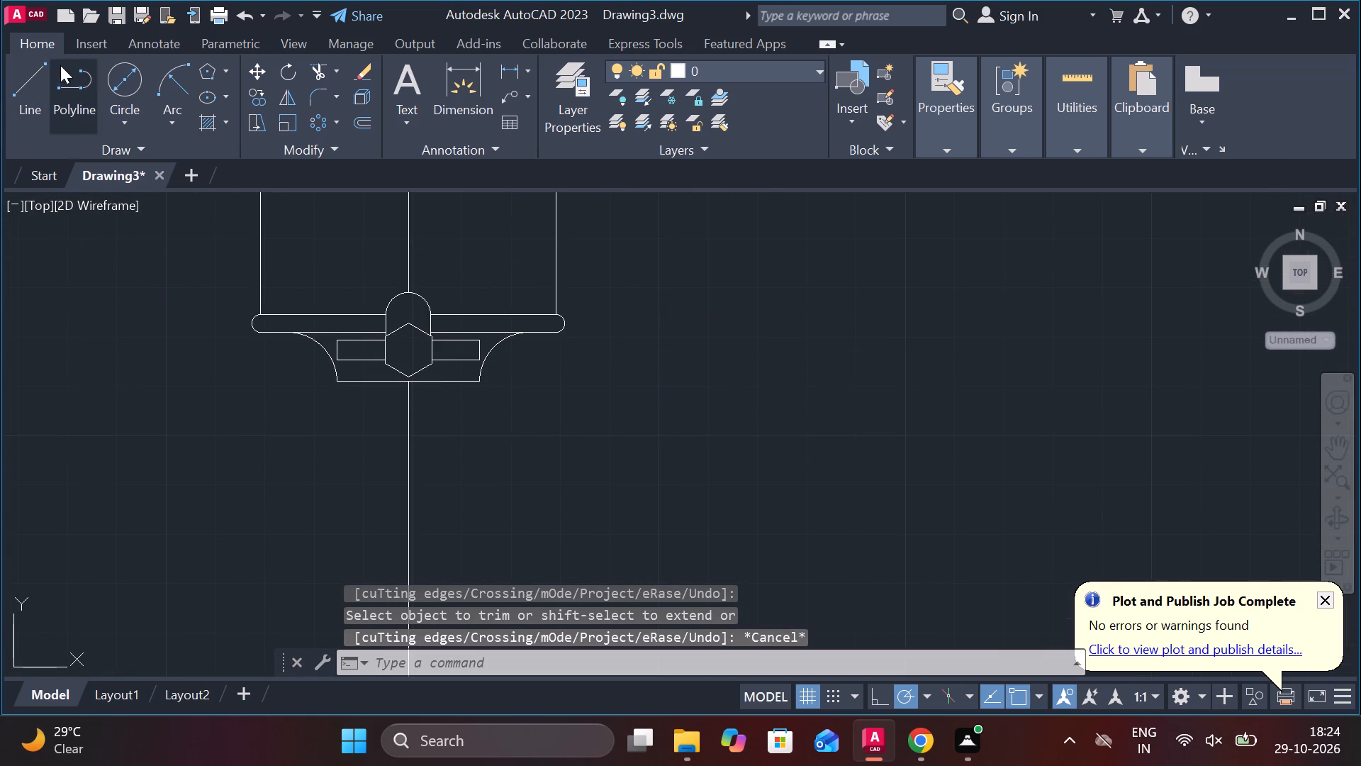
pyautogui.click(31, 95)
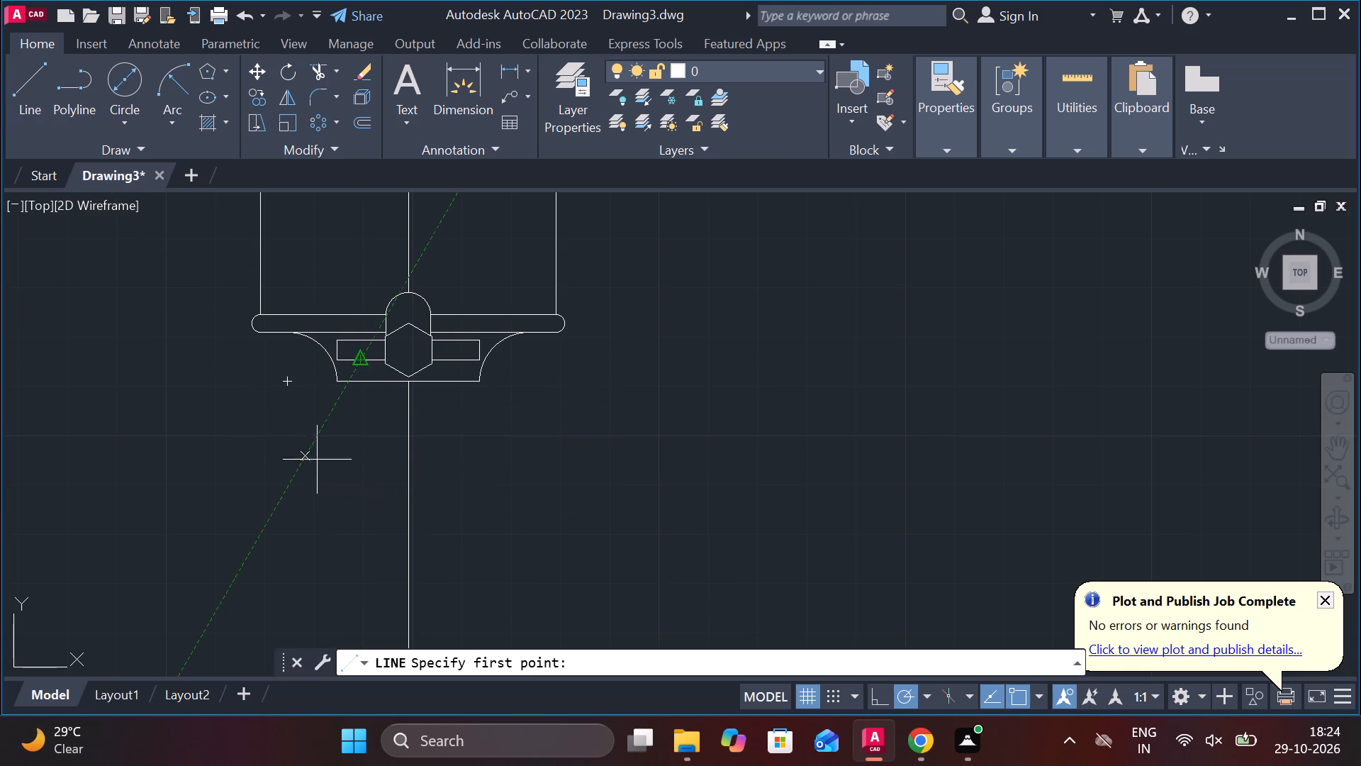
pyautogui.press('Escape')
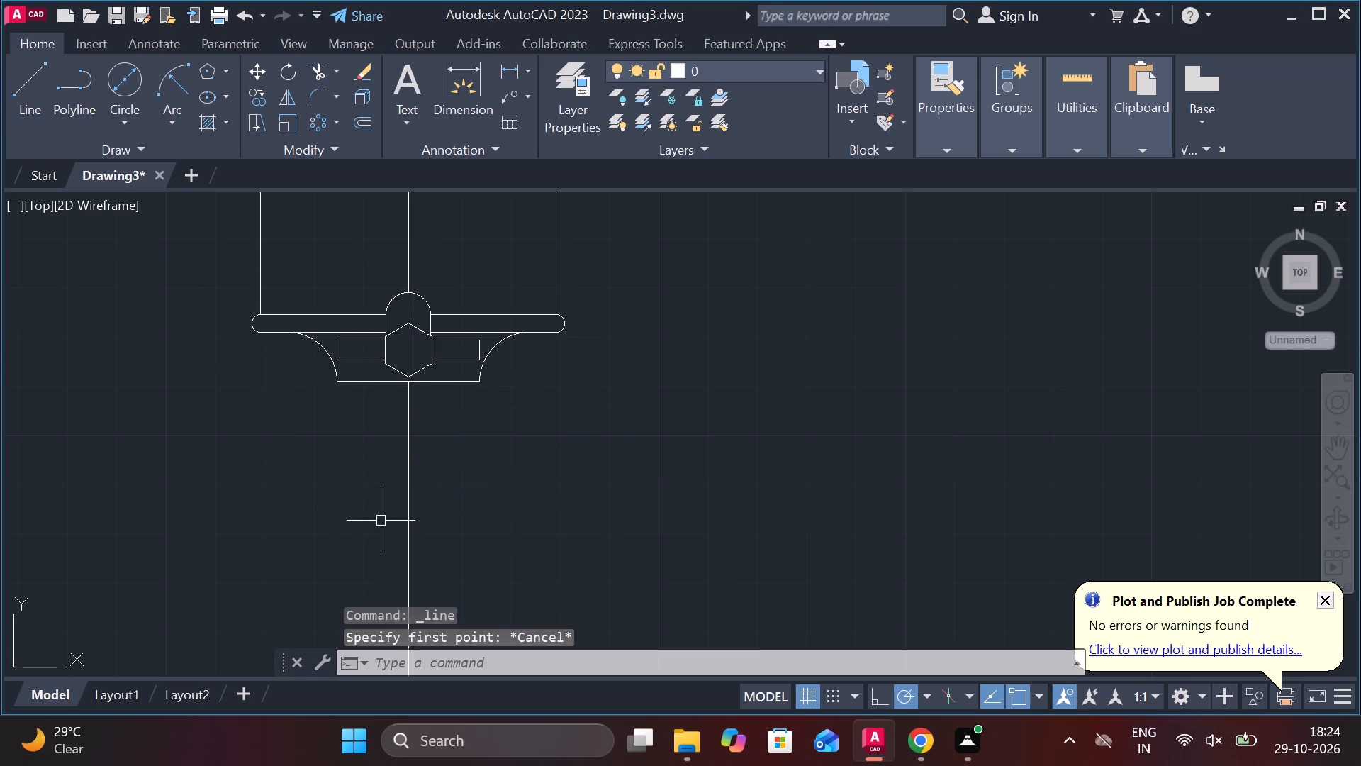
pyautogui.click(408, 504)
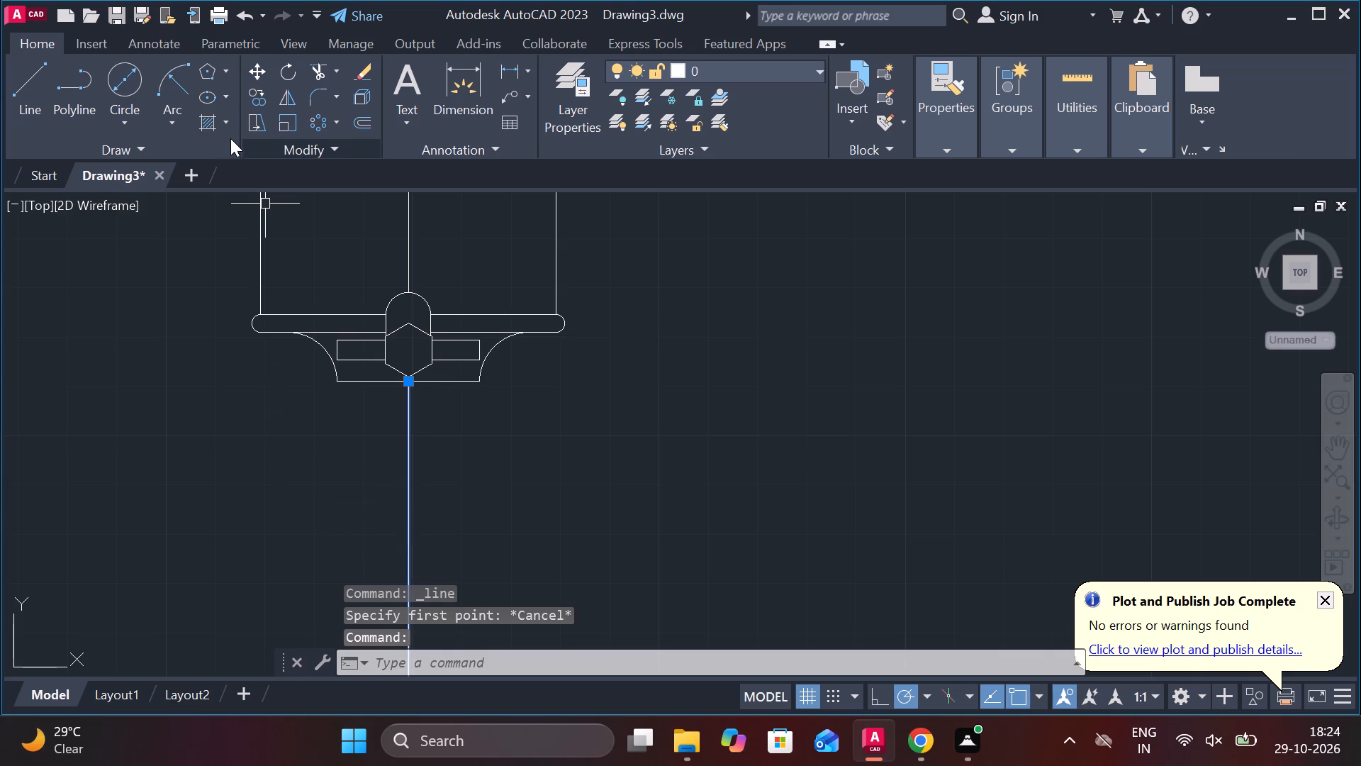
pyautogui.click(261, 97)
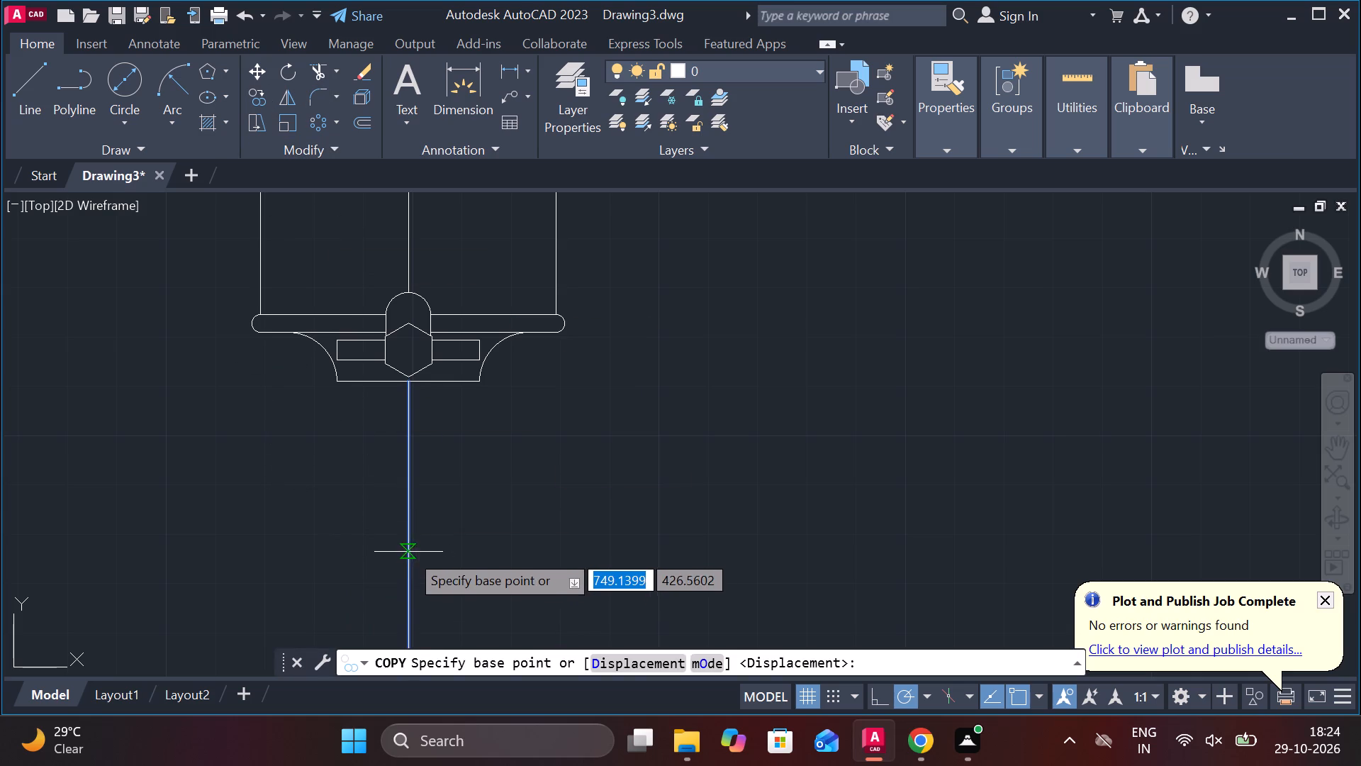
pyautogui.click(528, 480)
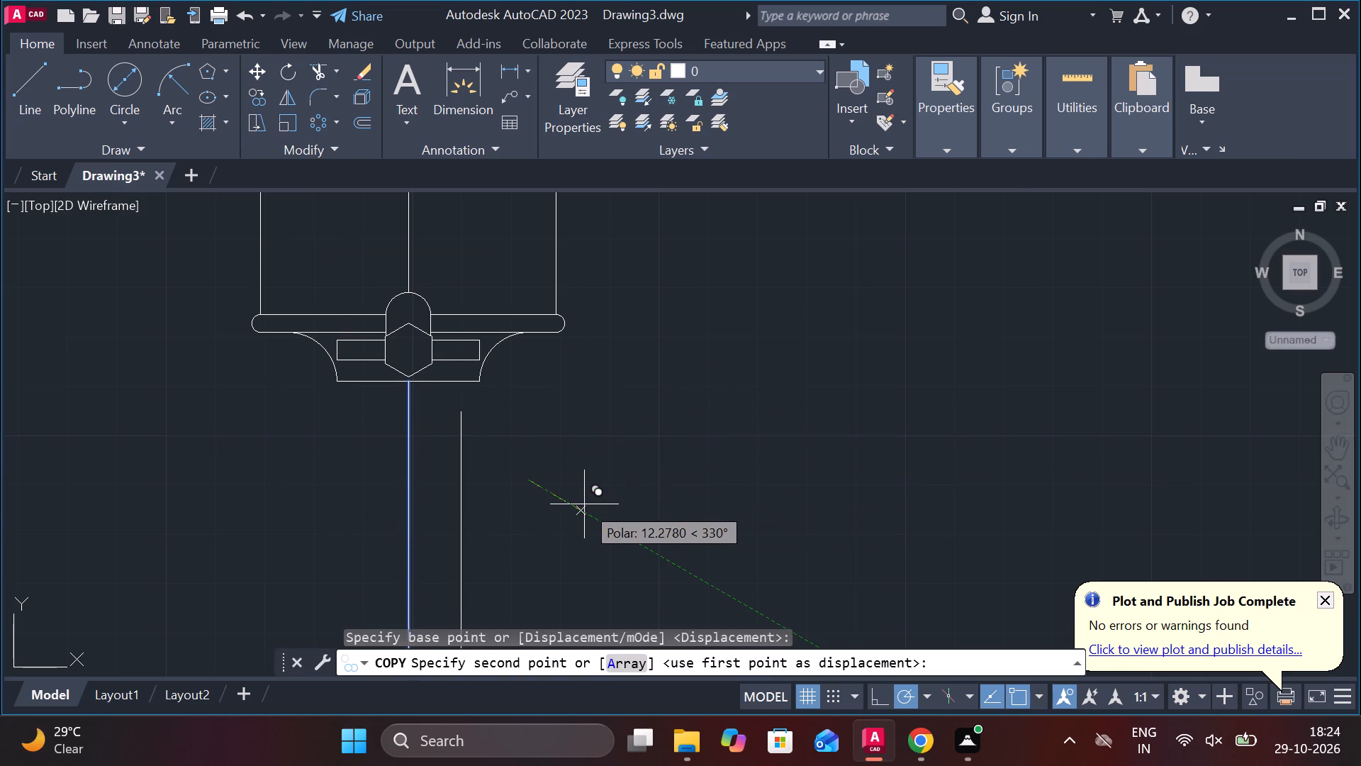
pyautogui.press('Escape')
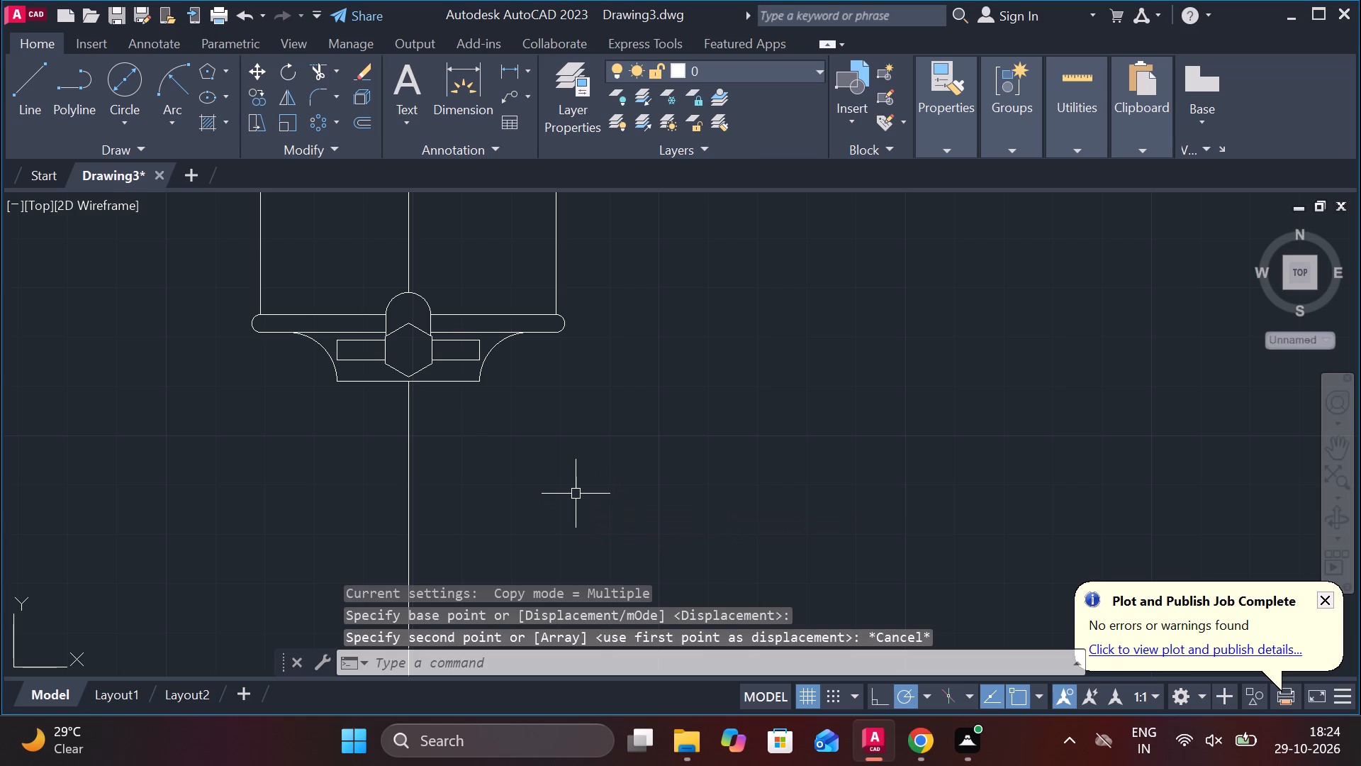
# Examine the bowl-shaped component, particularly its collar and neck, and compare it with the other small components and the large body.
pyautogui.scroll(-2, 709, 457)
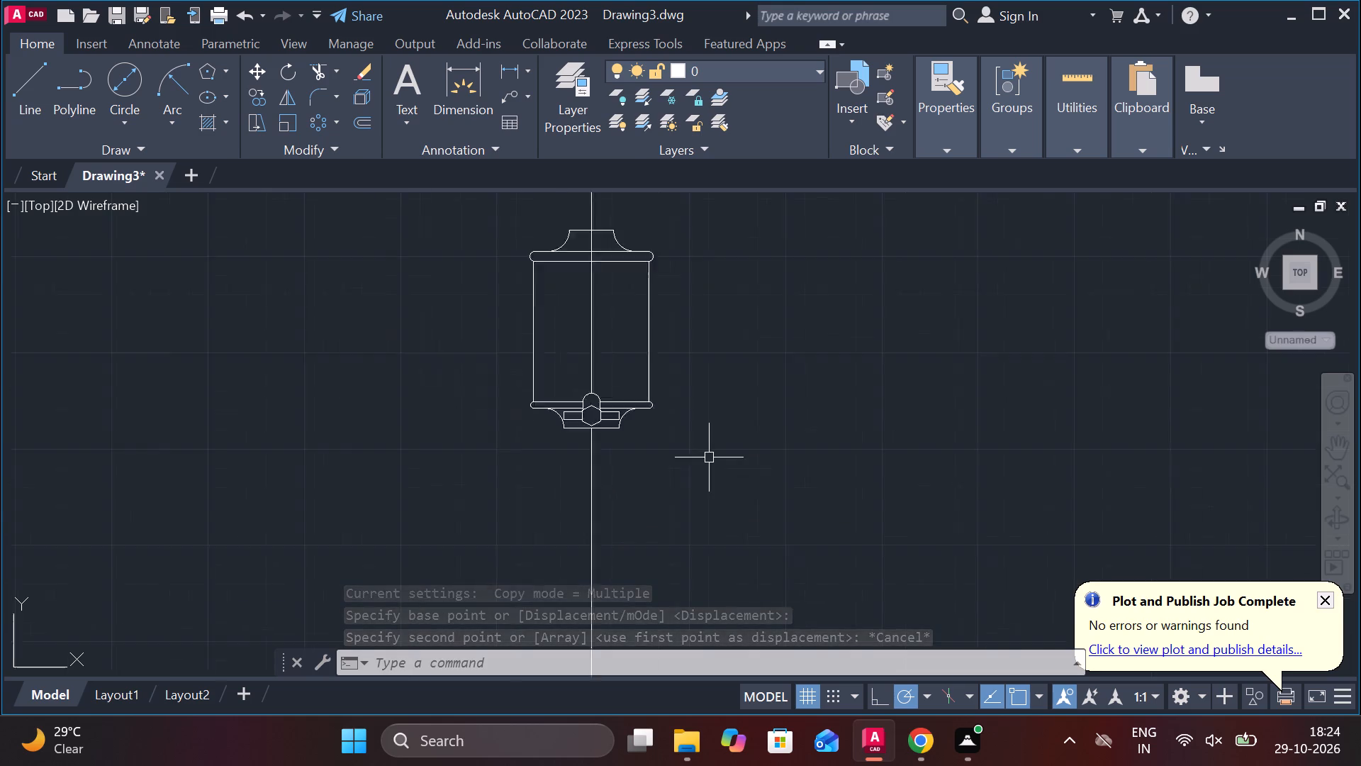
pyautogui.scroll(-2, 709, 457)
pyautogui.scroll(-2, 862, 443)
pyautogui.scroll(3, 940, 538)
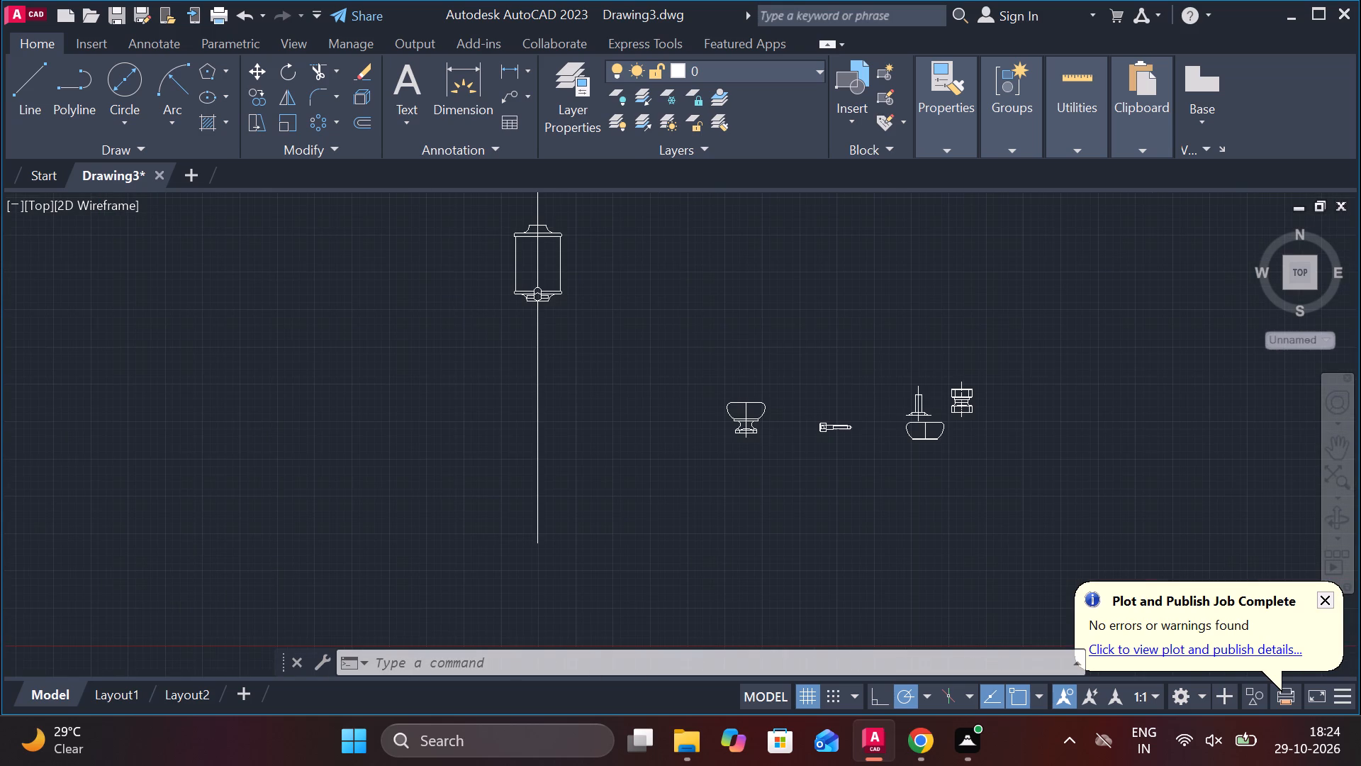
pyautogui.scroll(-1, 738, 458)
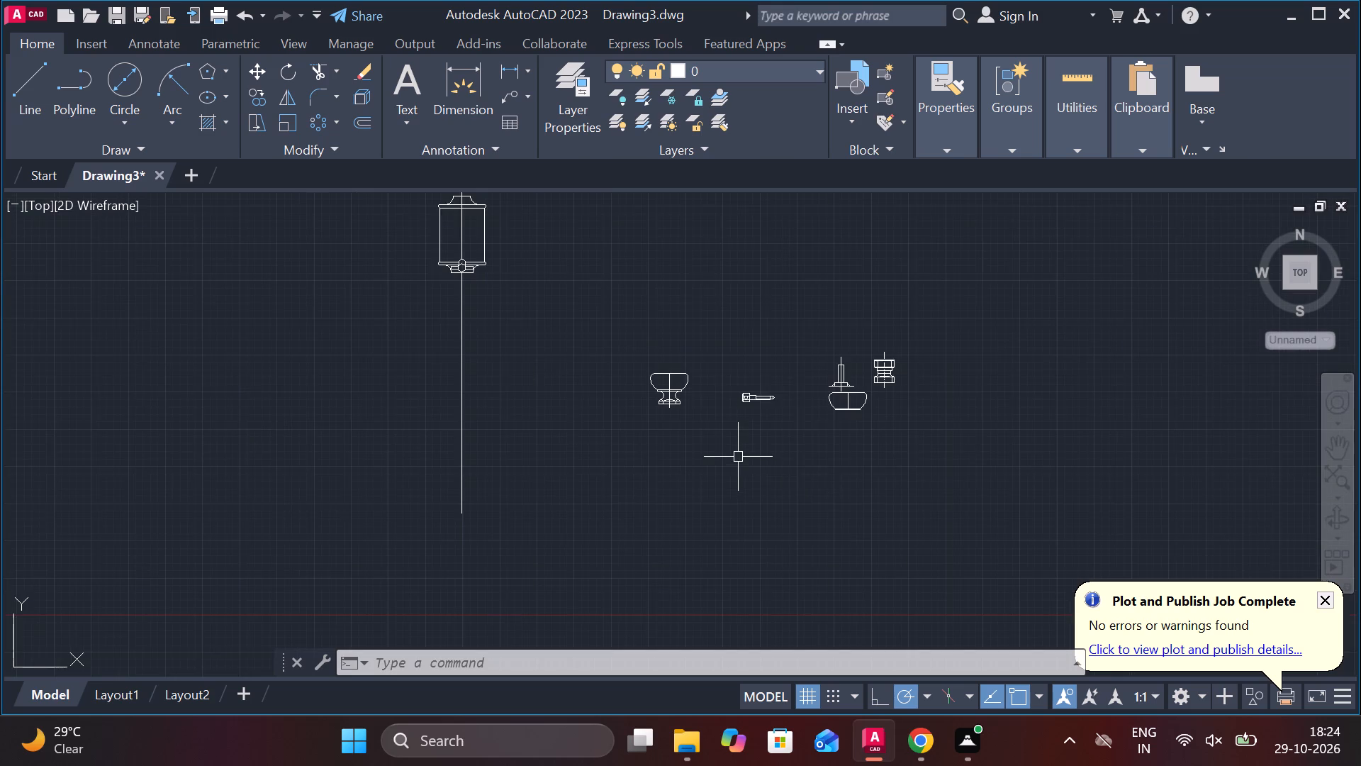
pyautogui.scroll(2, 735, 369)
pyautogui.scroll(3, 524, 447)
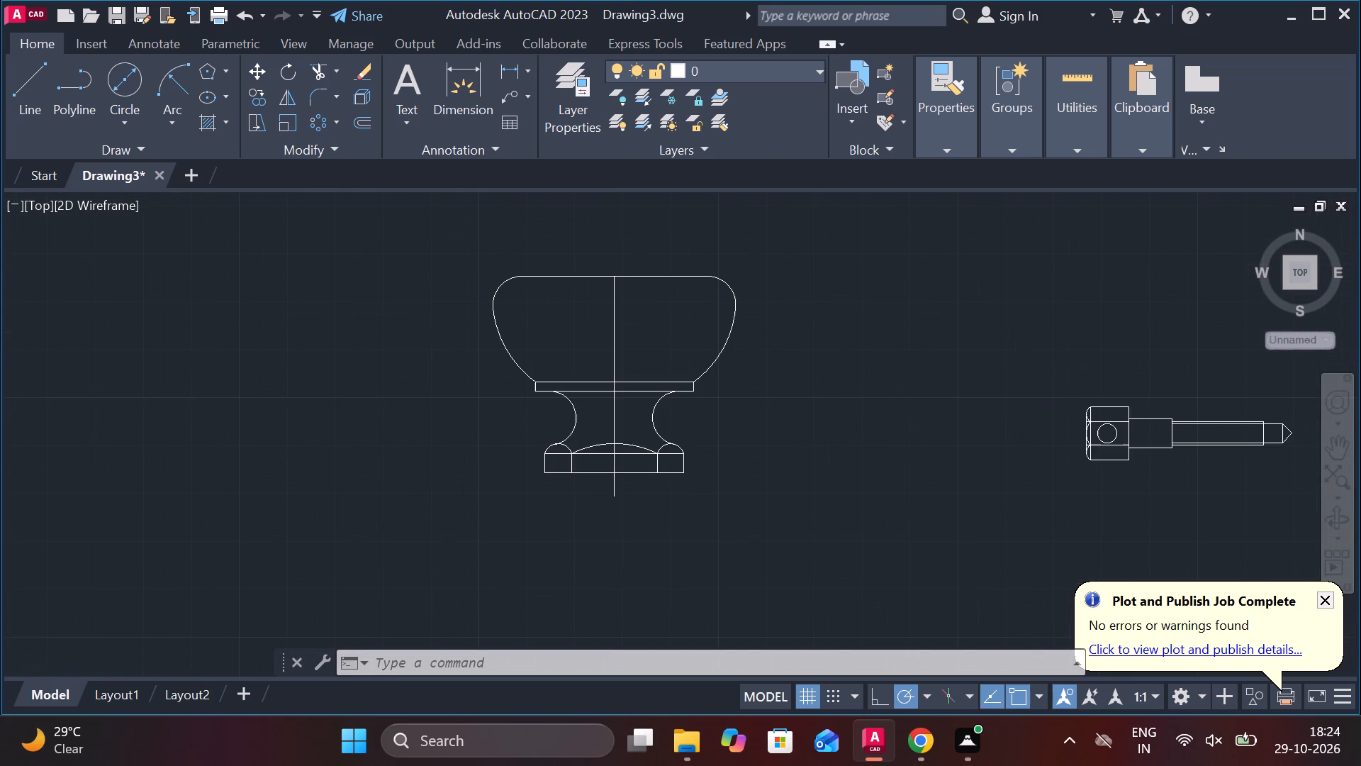
pyautogui.scroll(-1, 615, 422)
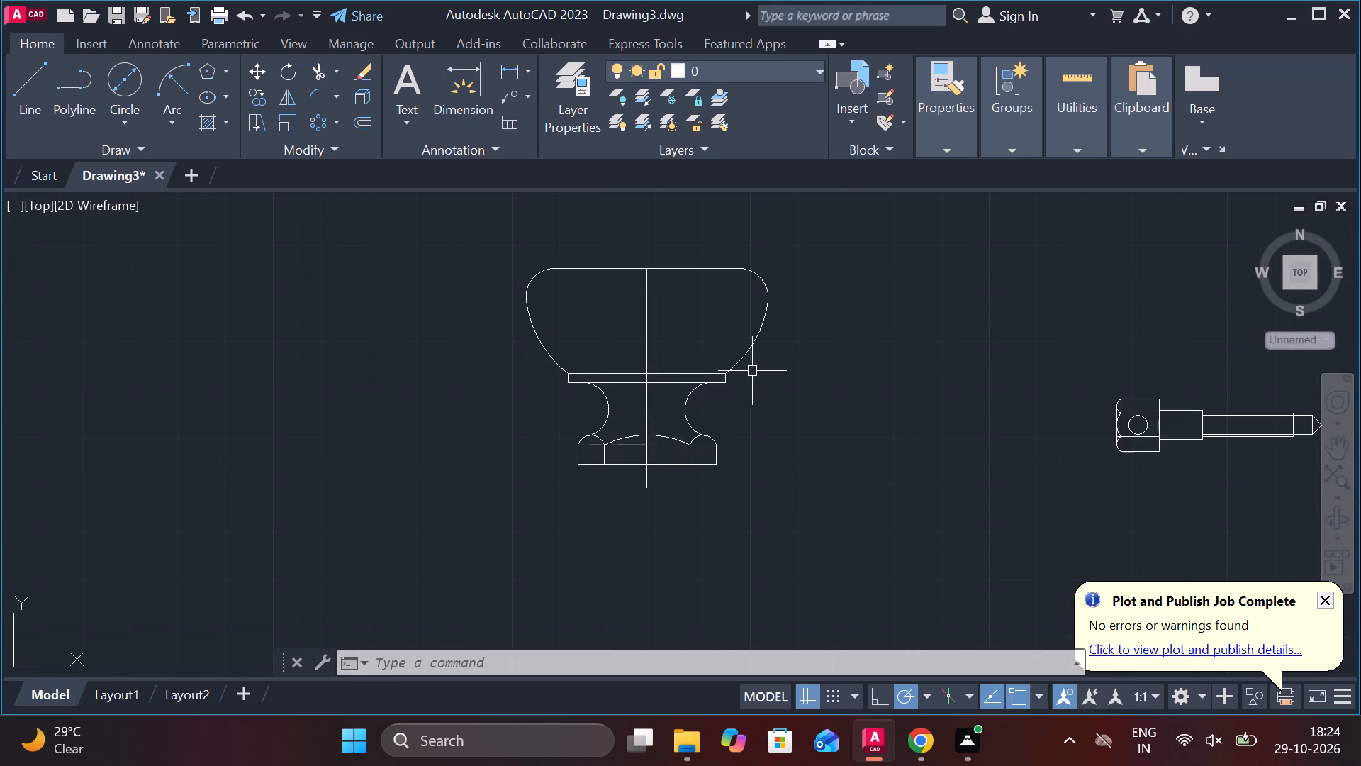
pyautogui.scroll(3, 722, 365)
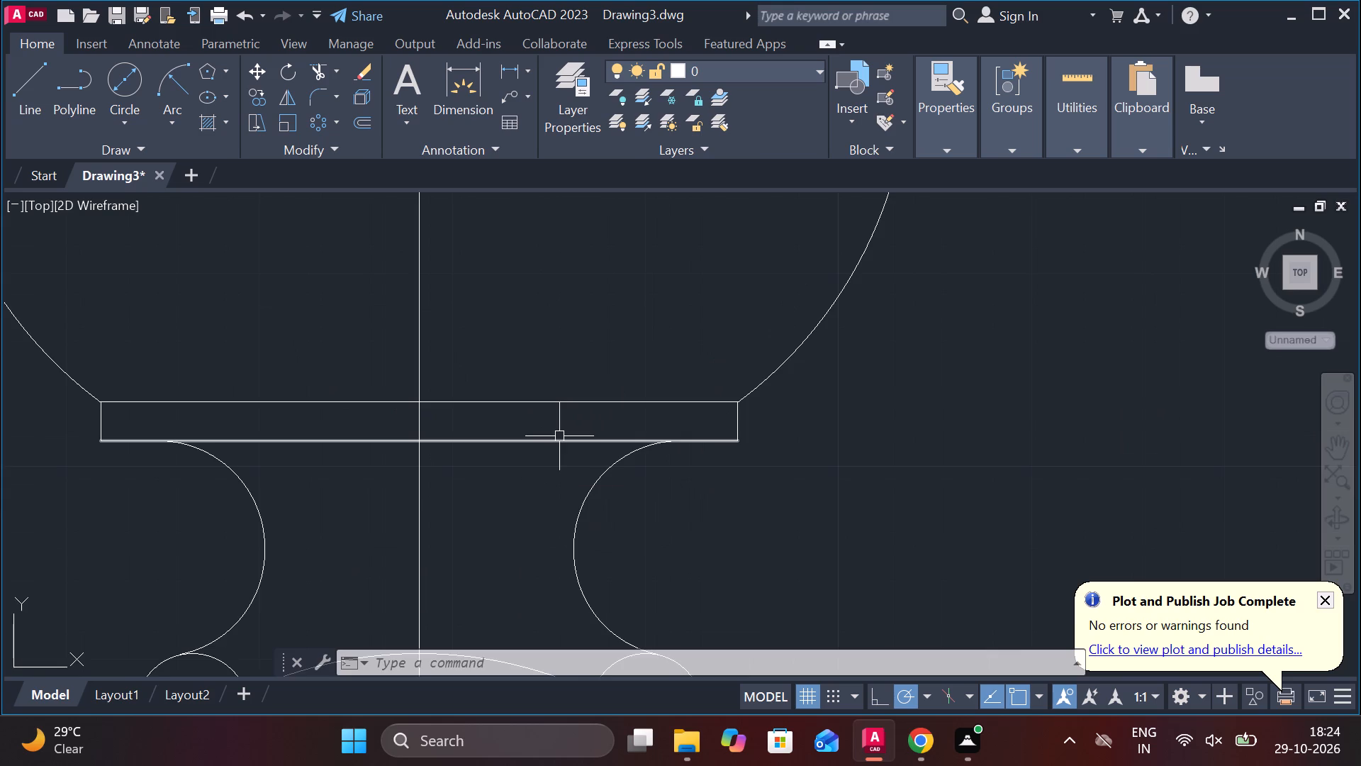
pyautogui.scroll(2, 559, 436)
pyautogui.scroll(-6, 559, 436)
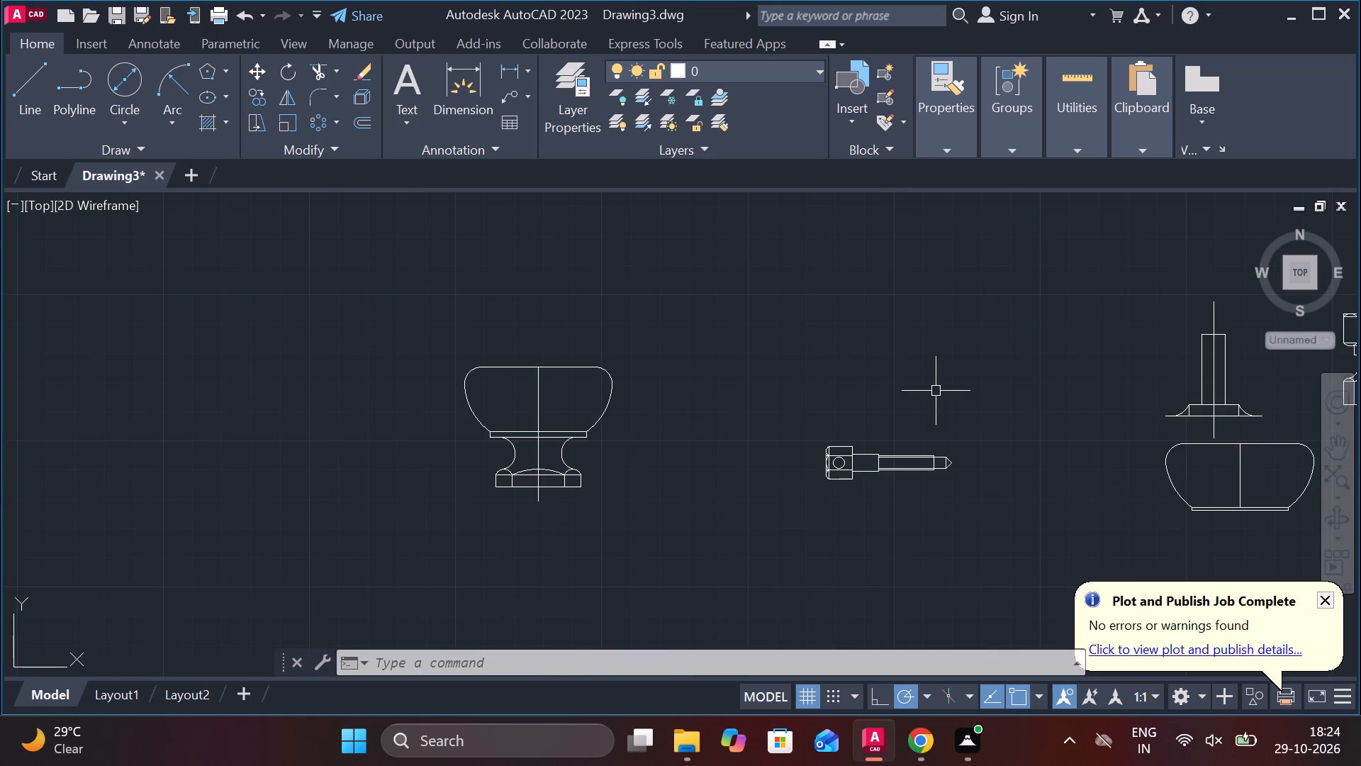
pyautogui.scroll(-2, 936, 387)
pyautogui.scroll(-2, 992, 358)
pyautogui.scroll(2, 1116, 319)
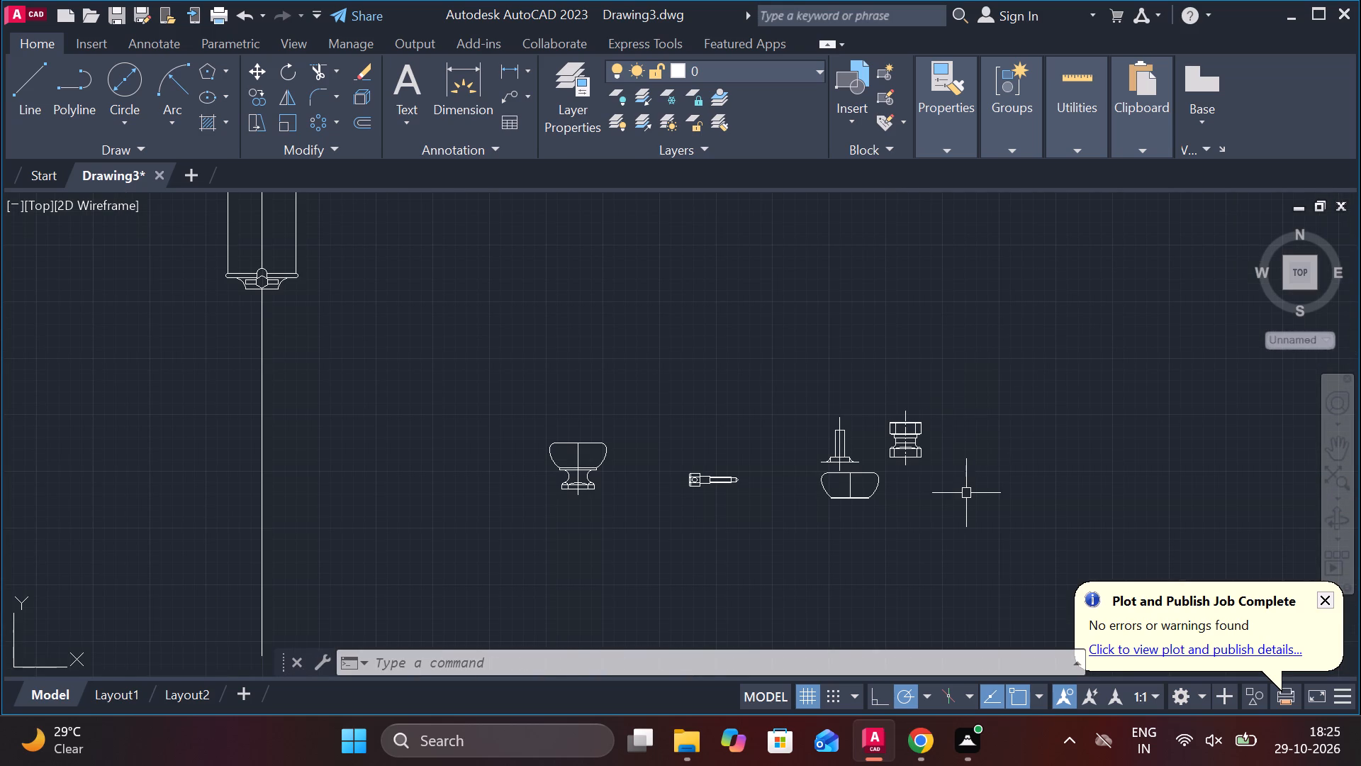
# Copy the vertical centreline below the large body's neck 12.5 units to each side.
pyautogui.scroll(1, 965, 494)
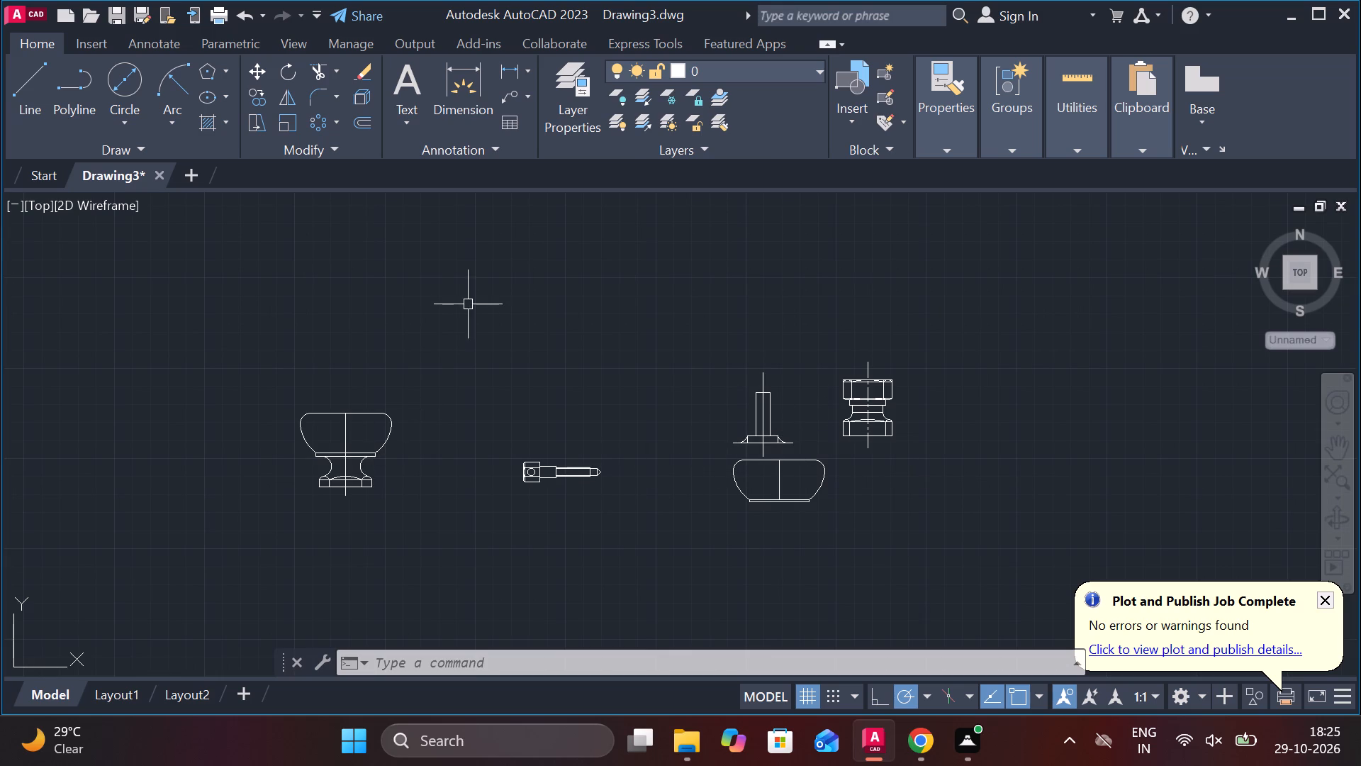
pyautogui.scroll(-2, 469, 302)
pyautogui.scroll(-1, 413, 284)
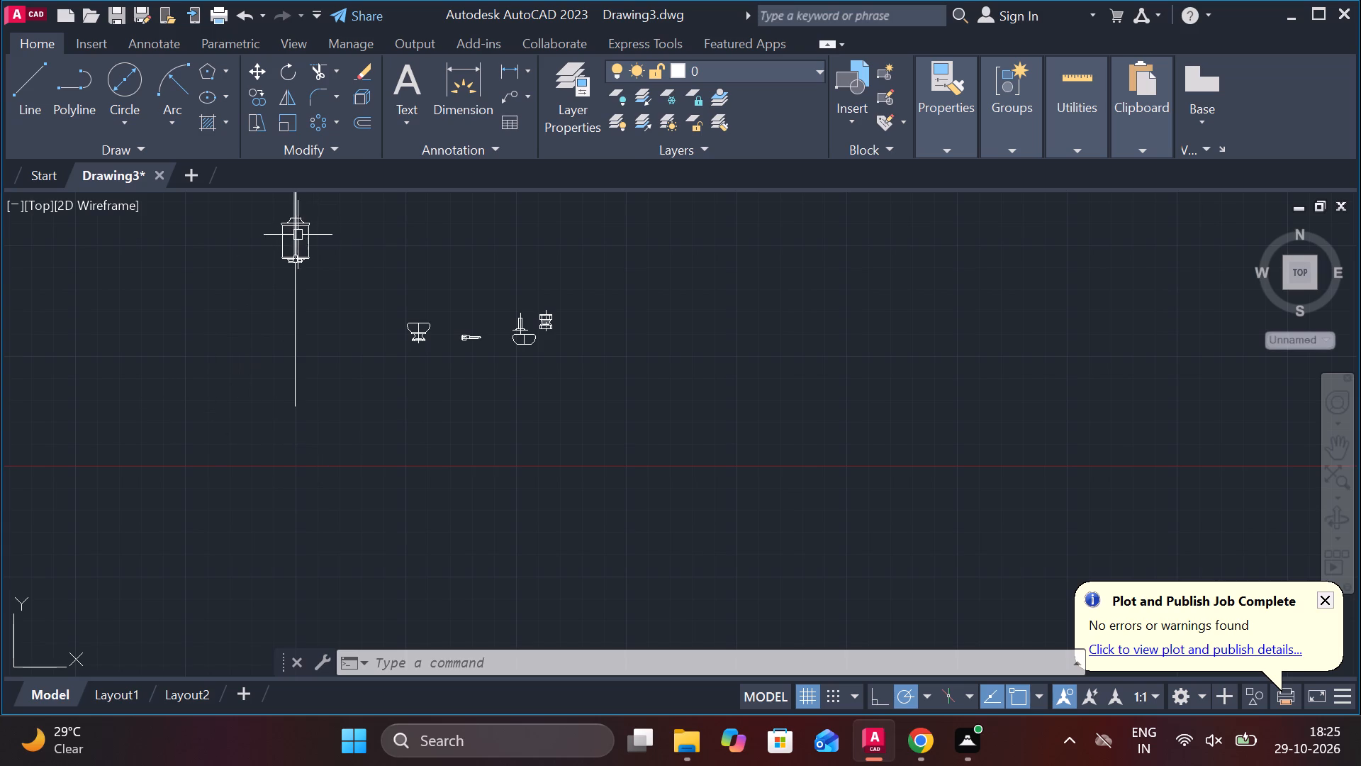
pyautogui.scroll(5, 293, 236)
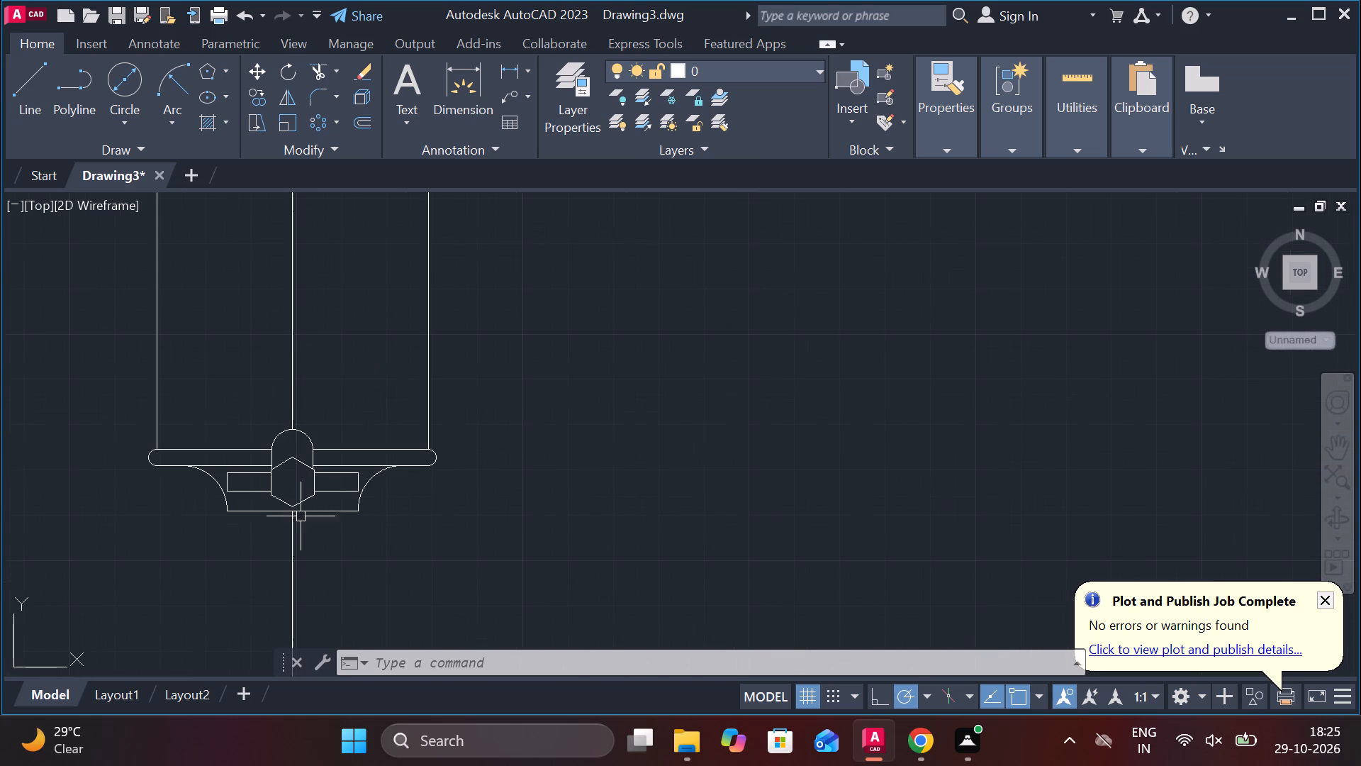
pyautogui.doubleClick(295, 573)
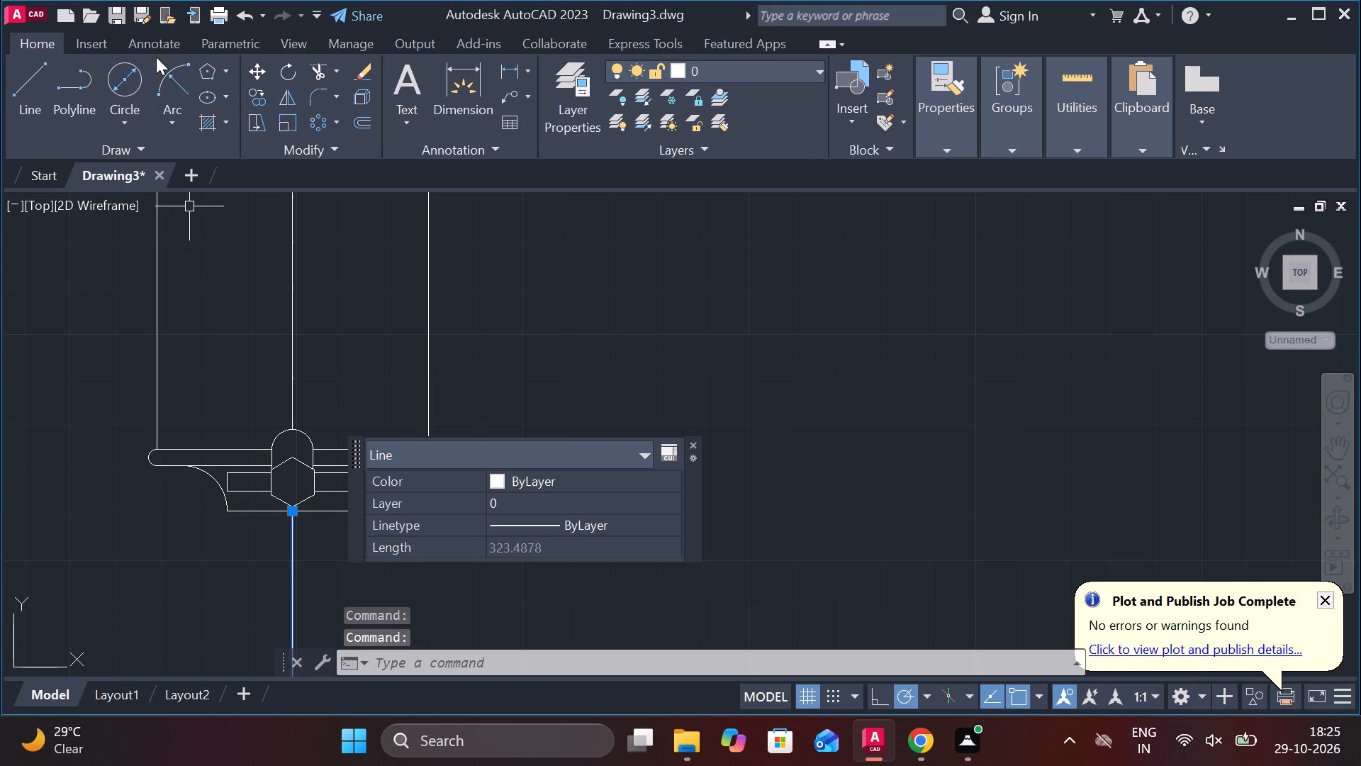
pyautogui.click(261, 105)
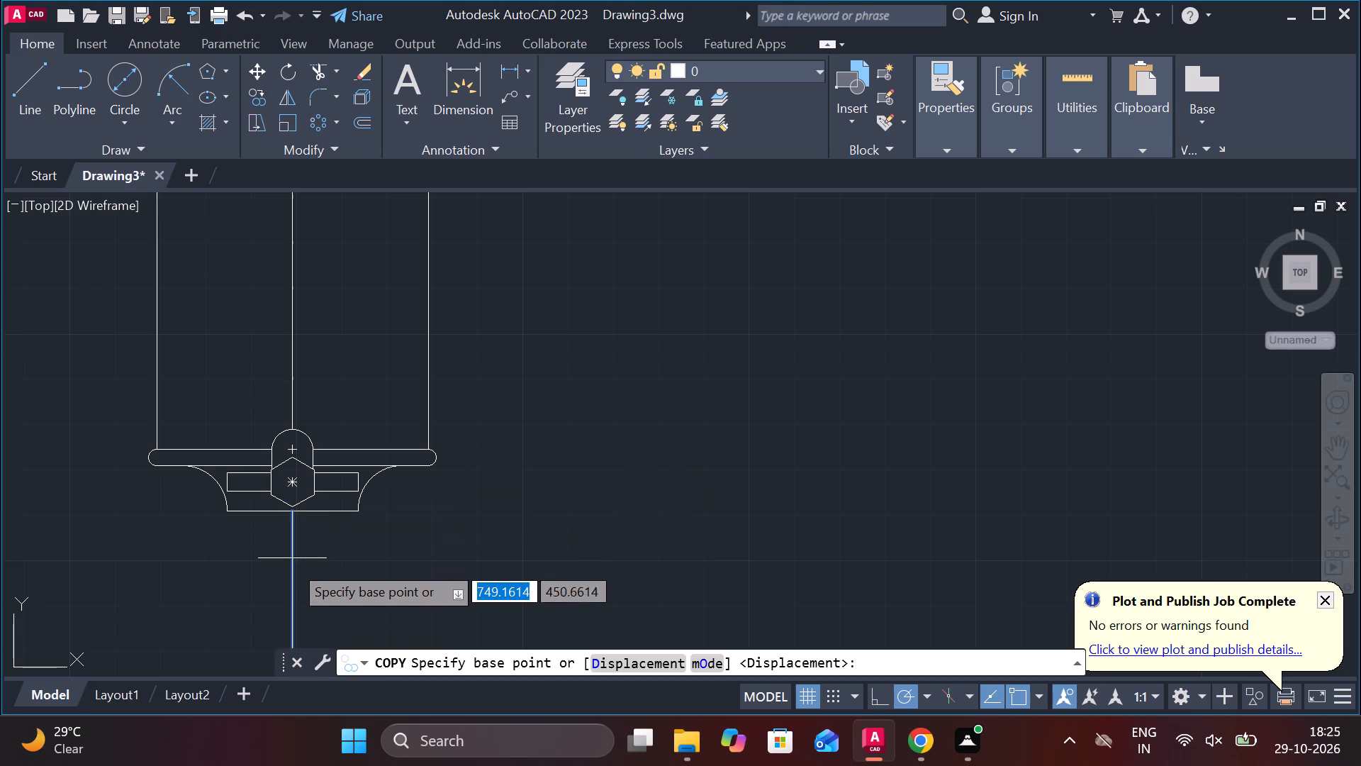
pyautogui.click(292, 574)
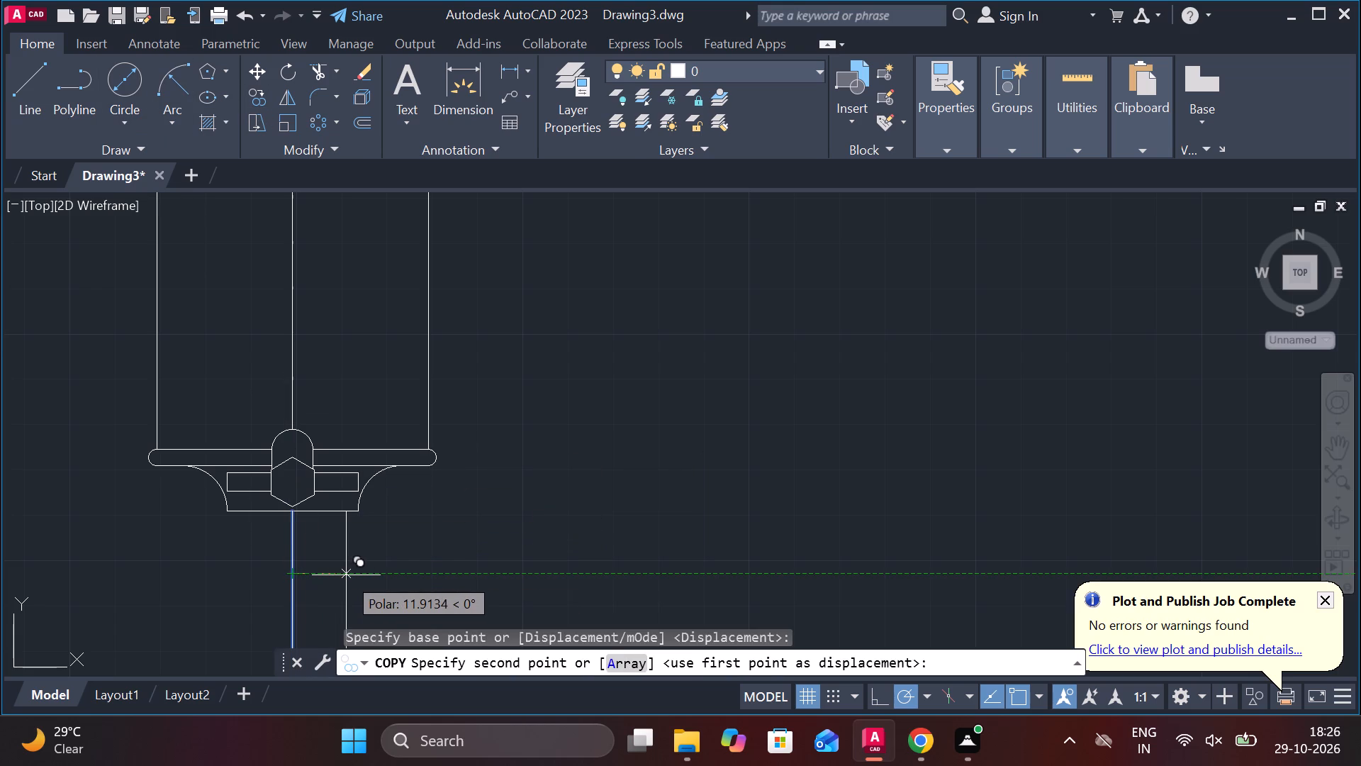
pyautogui.write('12')
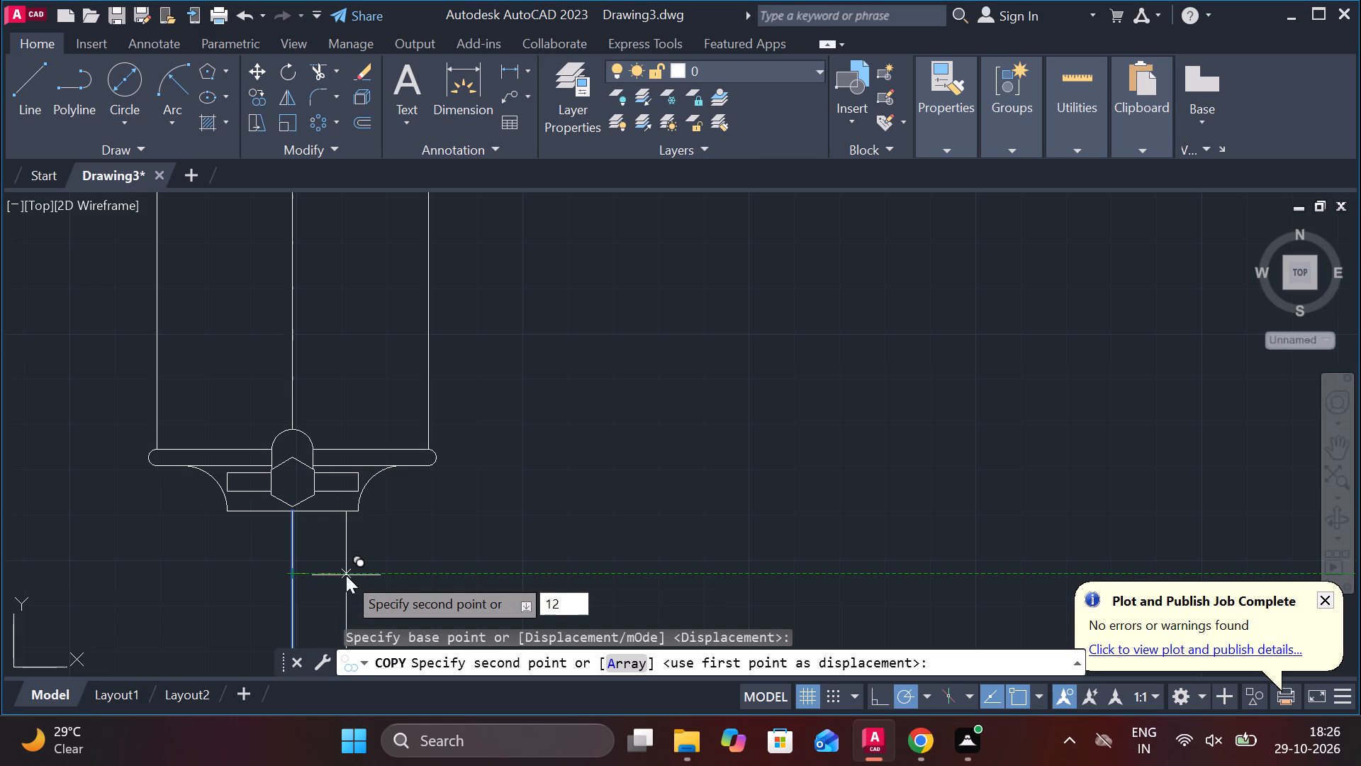
pyautogui.write('.5')
pyautogui.press('Return')
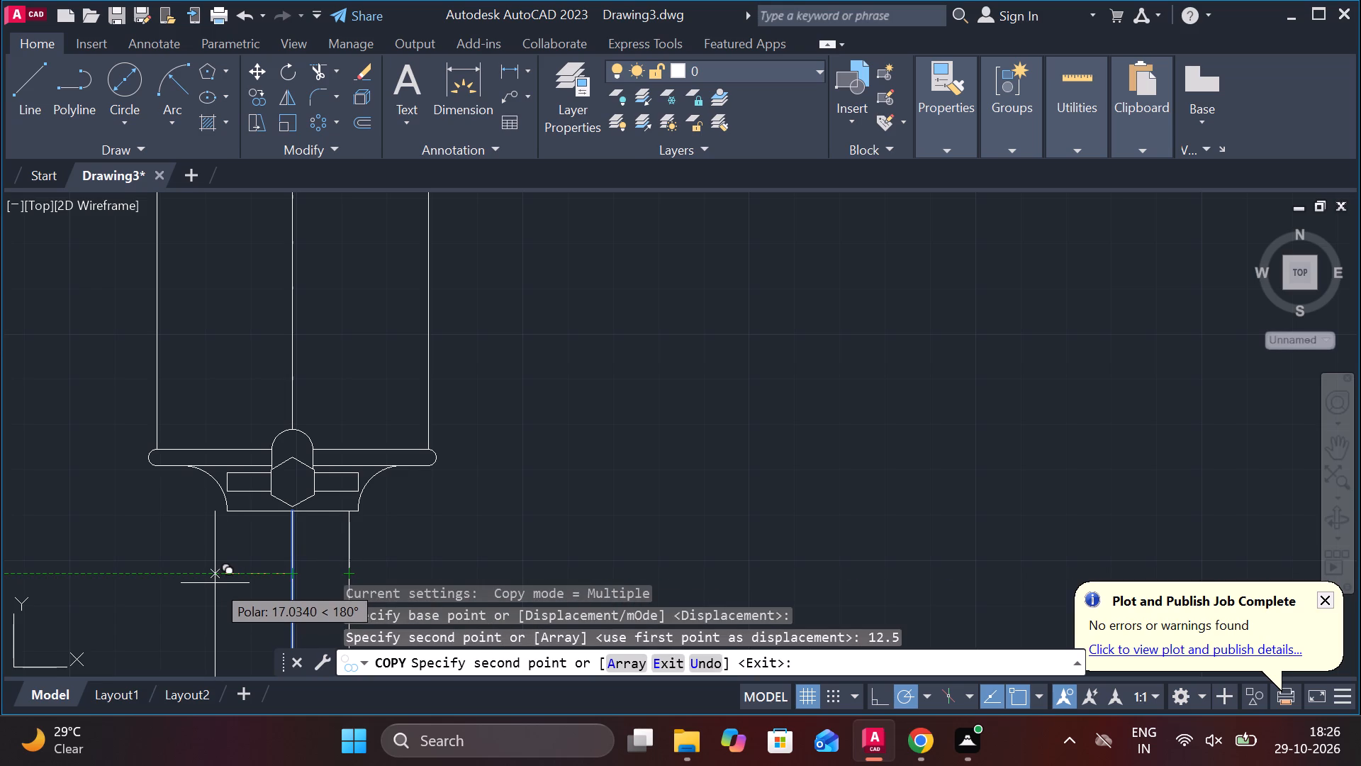
pyautogui.write('12')
pyautogui.write('.5')
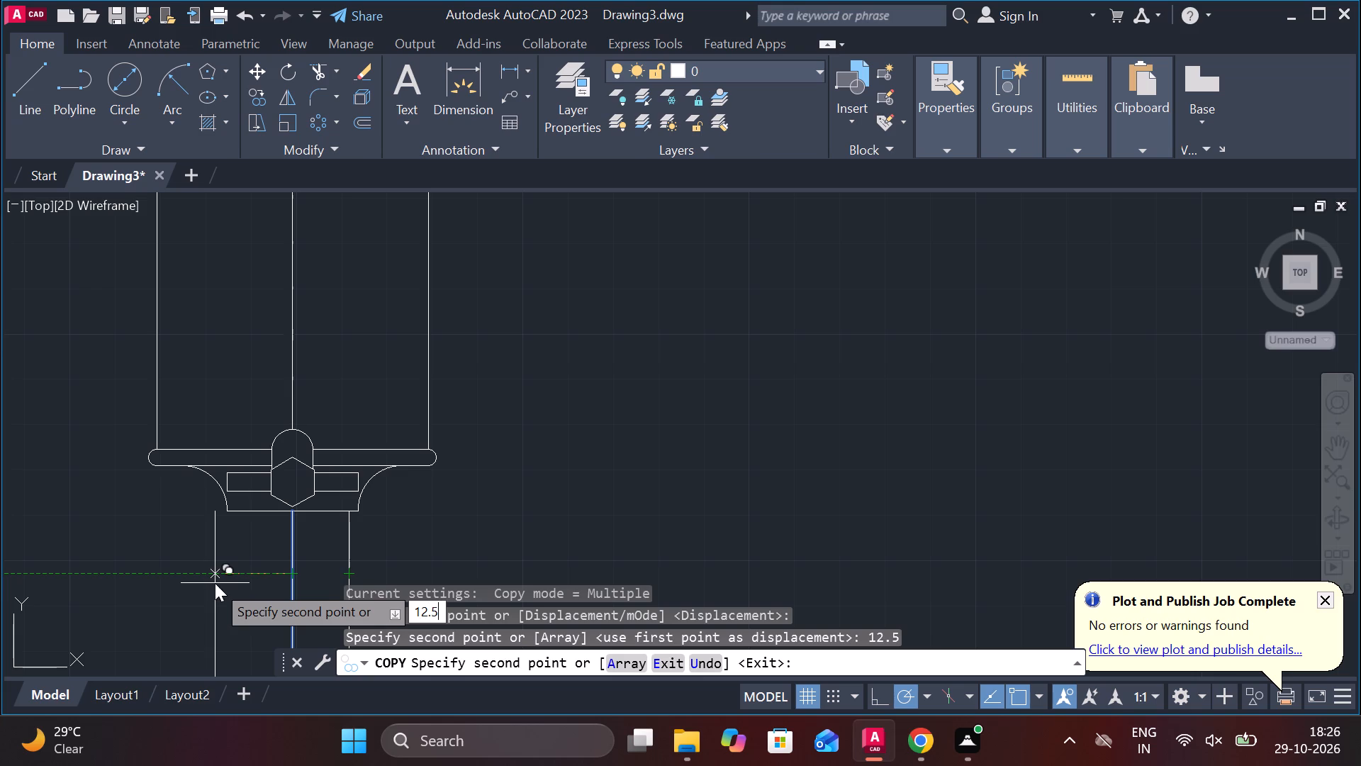
pyautogui.press('Return')
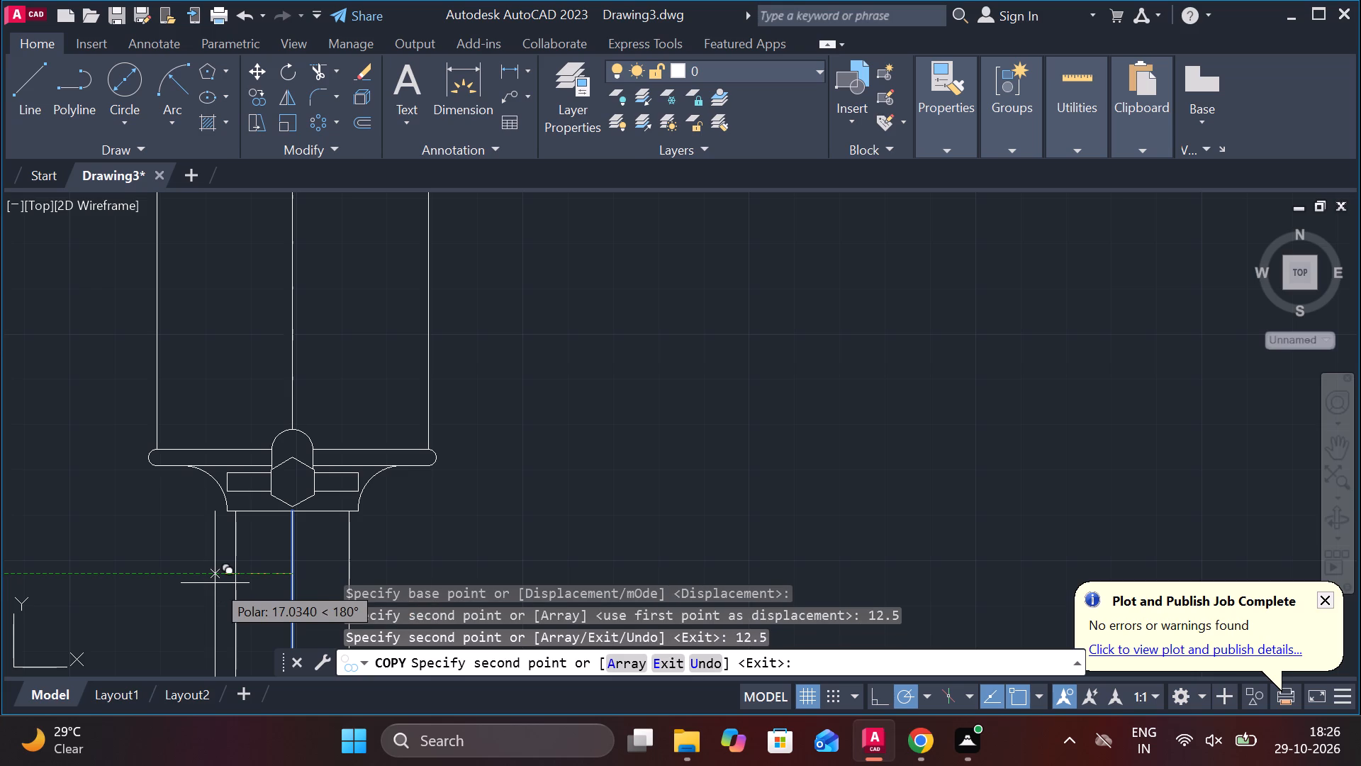
pyautogui.press('Escape')
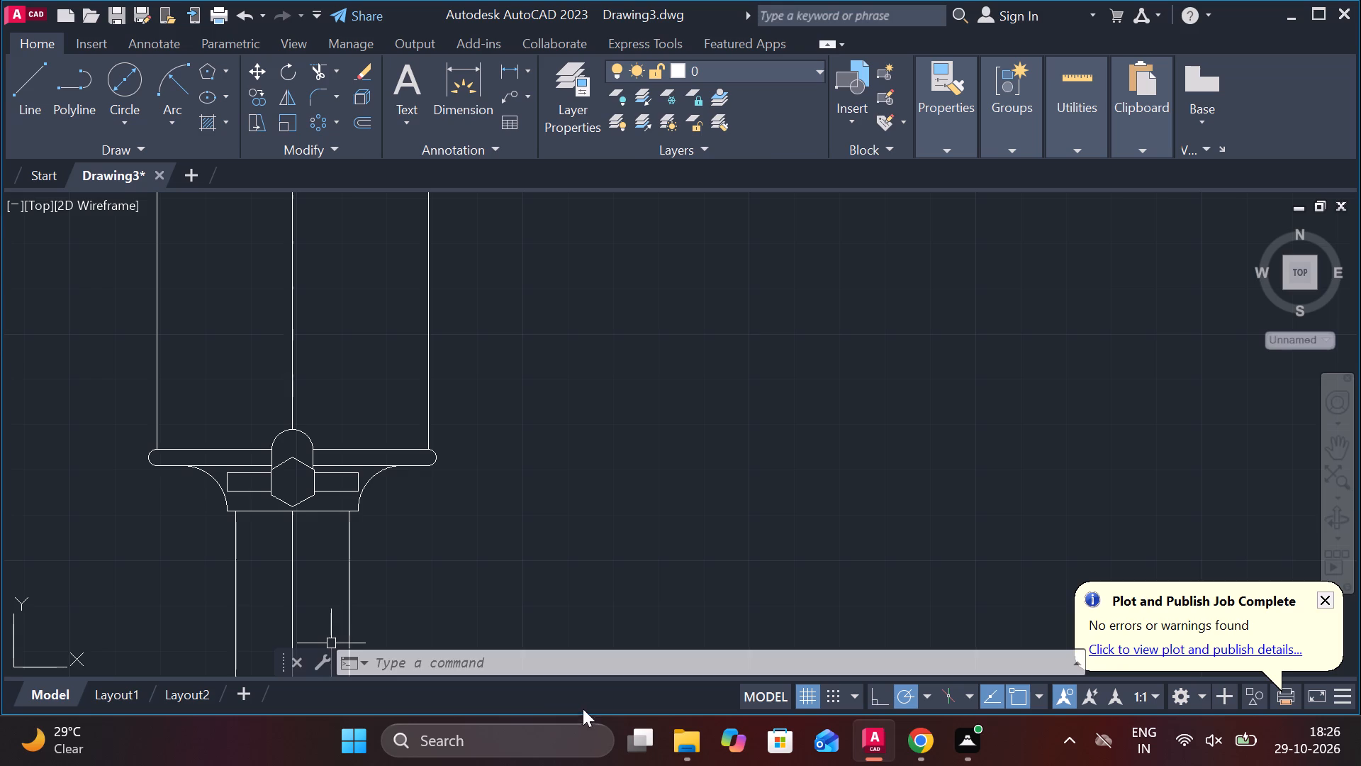
# Examine the parallel vertical lines below the large body against the body and the other components in the overall drawing.
pyautogui.scroll(1, 339, 580)
pyautogui.scroll(-3, 339, 580)
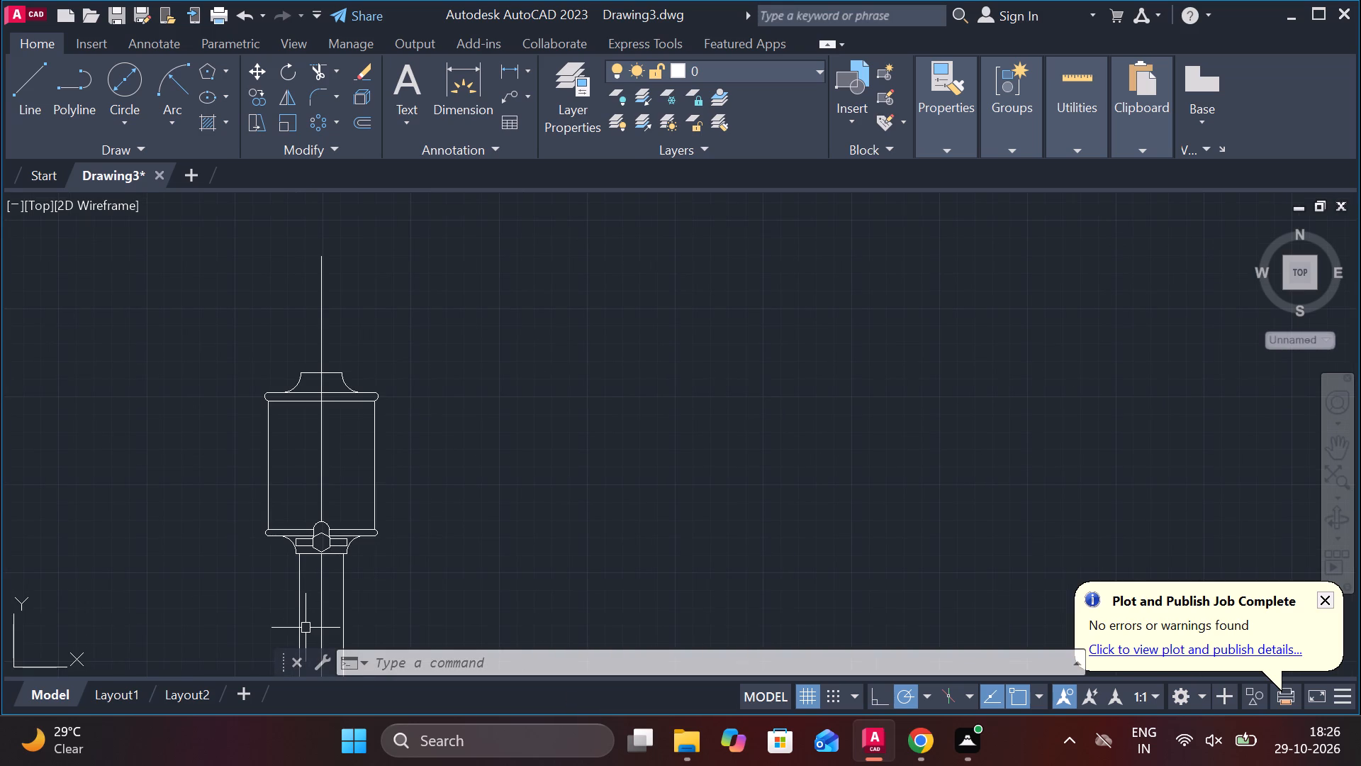
pyautogui.scroll(-2, 452, 452)
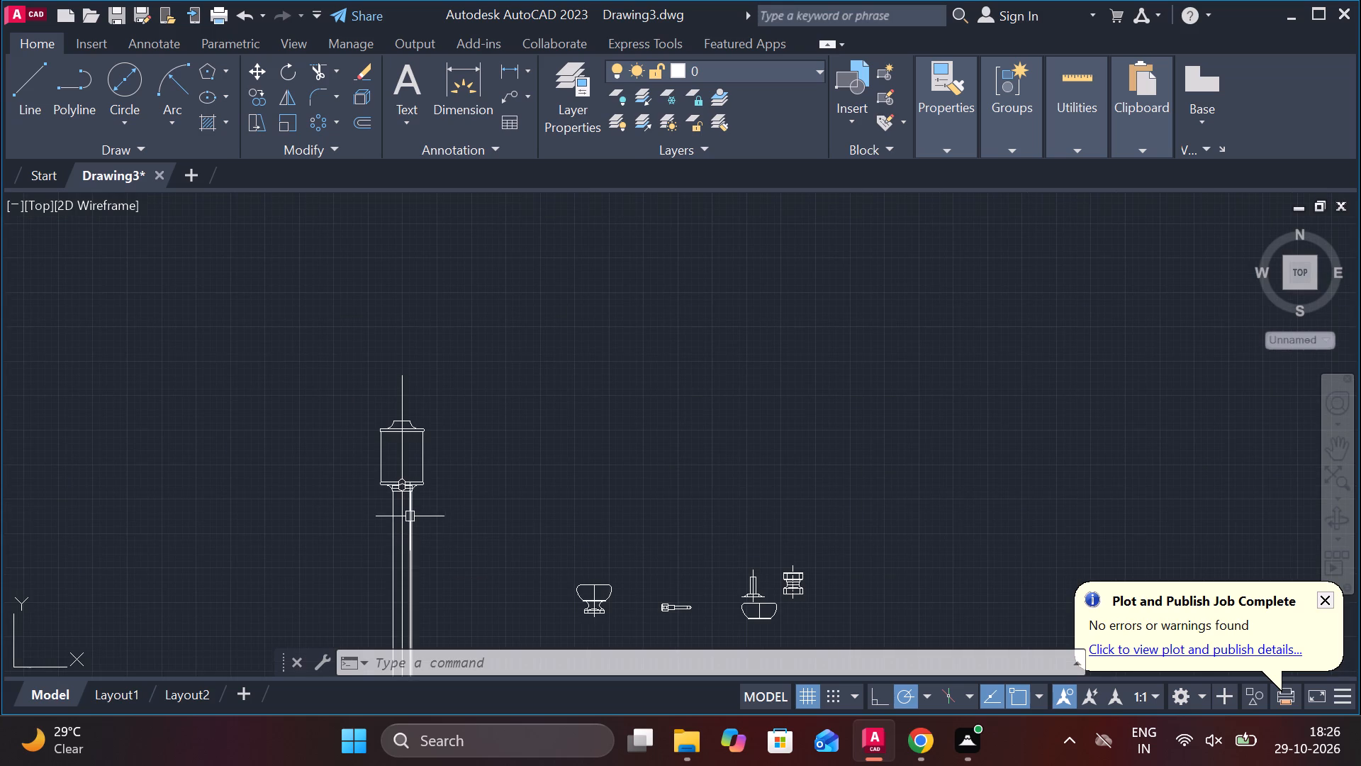
pyautogui.scroll(4, 410, 516)
pyautogui.scroll(-3, 410, 511)
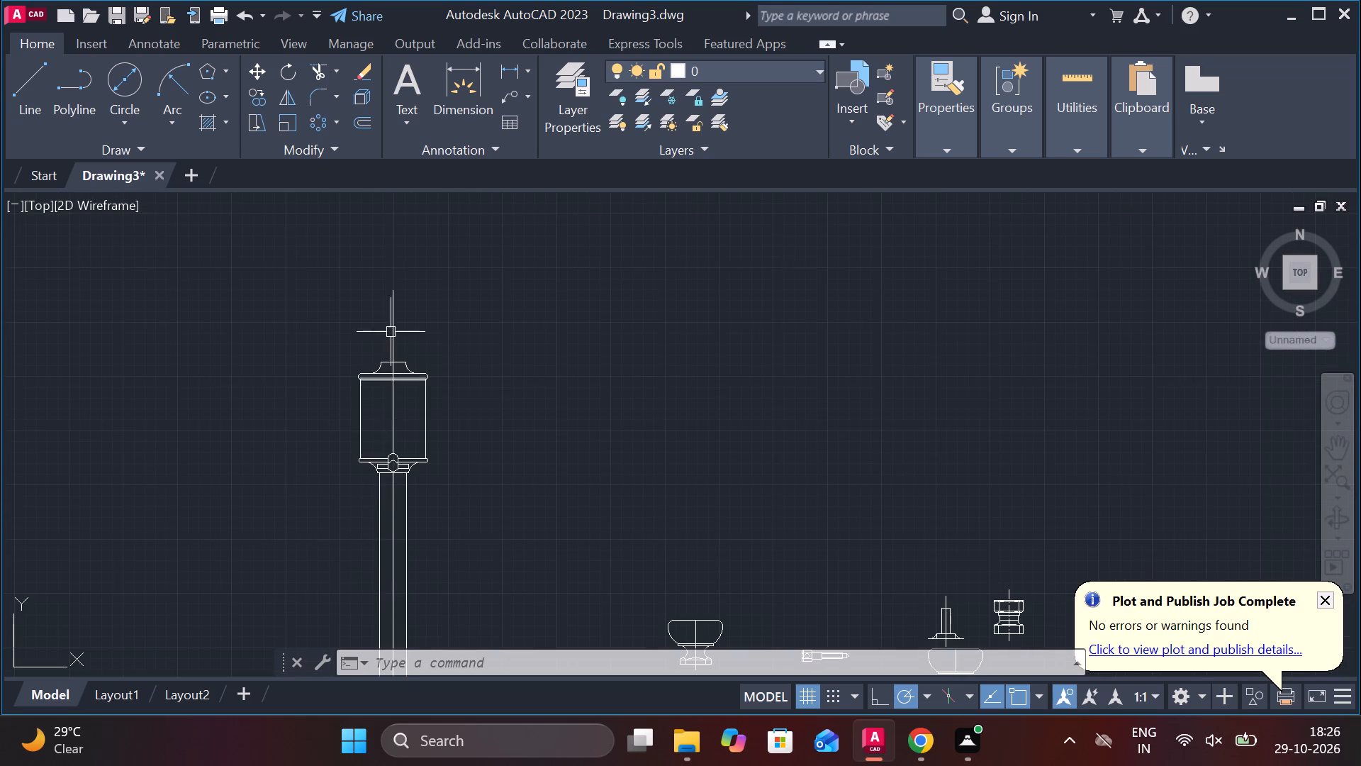
pyautogui.scroll(-2, 391, 323)
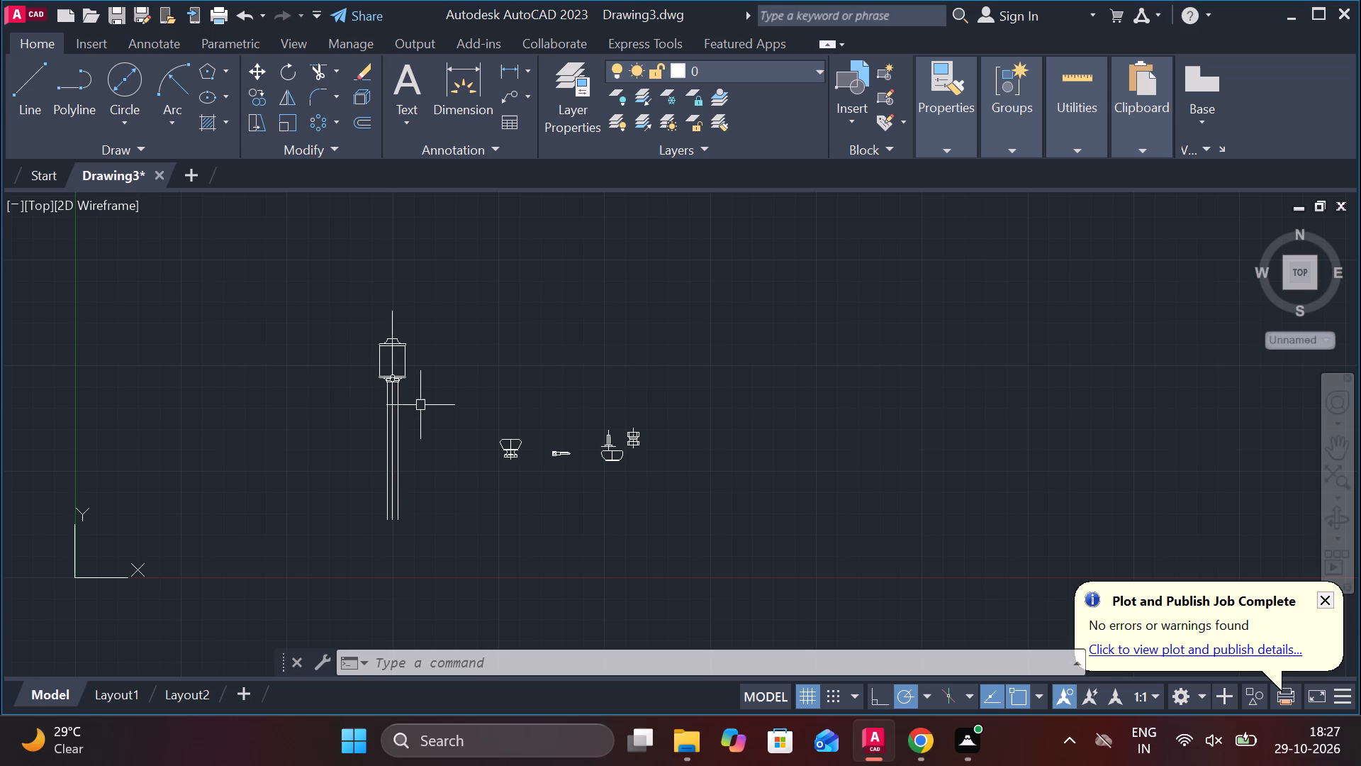
pyautogui.scroll(3, 385, 408)
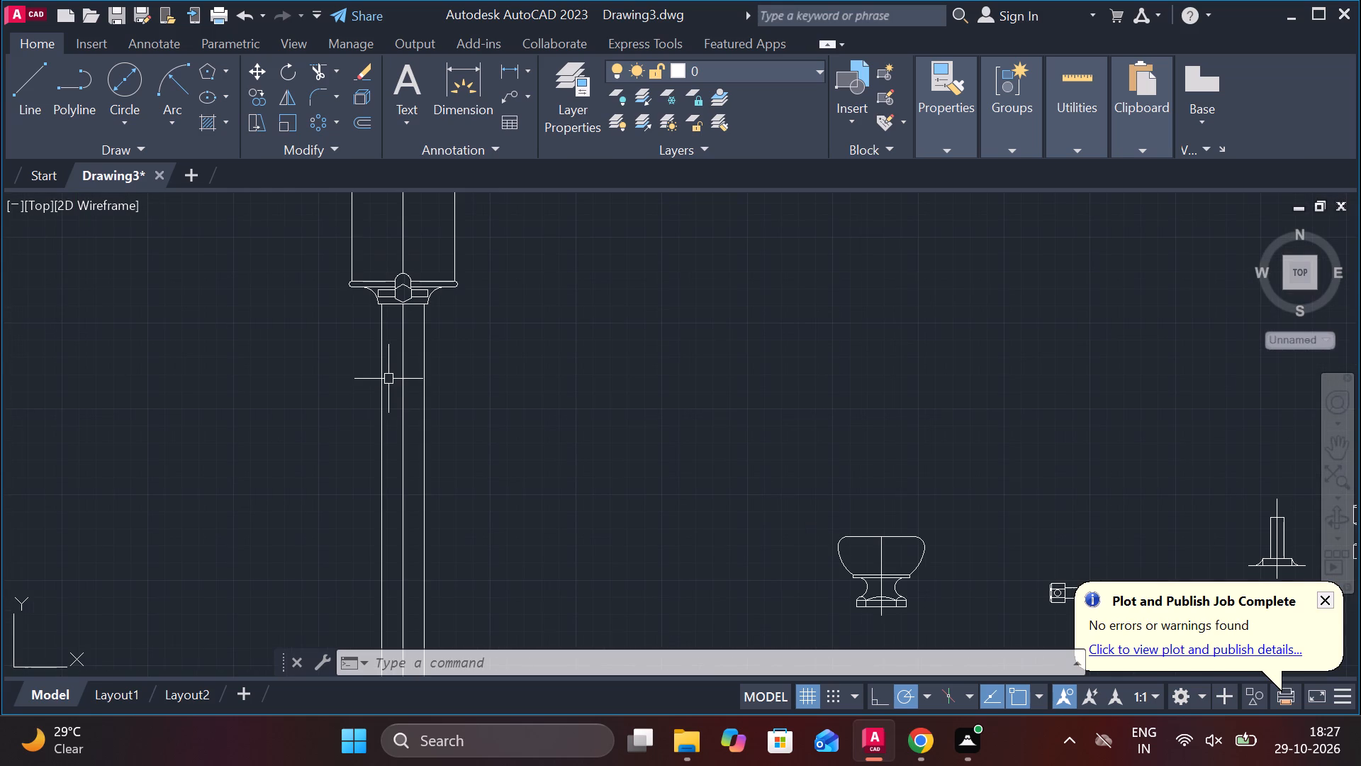
pyautogui.scroll(3, 423, 302)
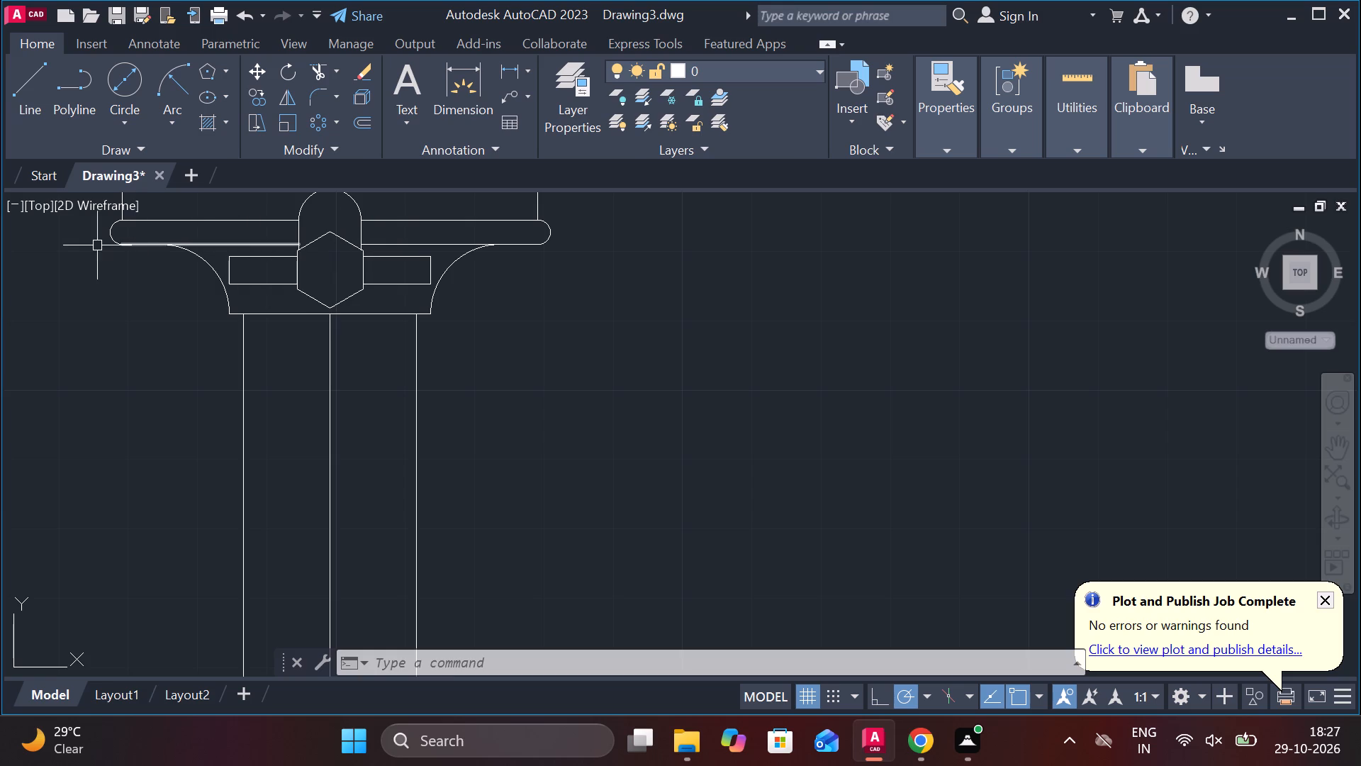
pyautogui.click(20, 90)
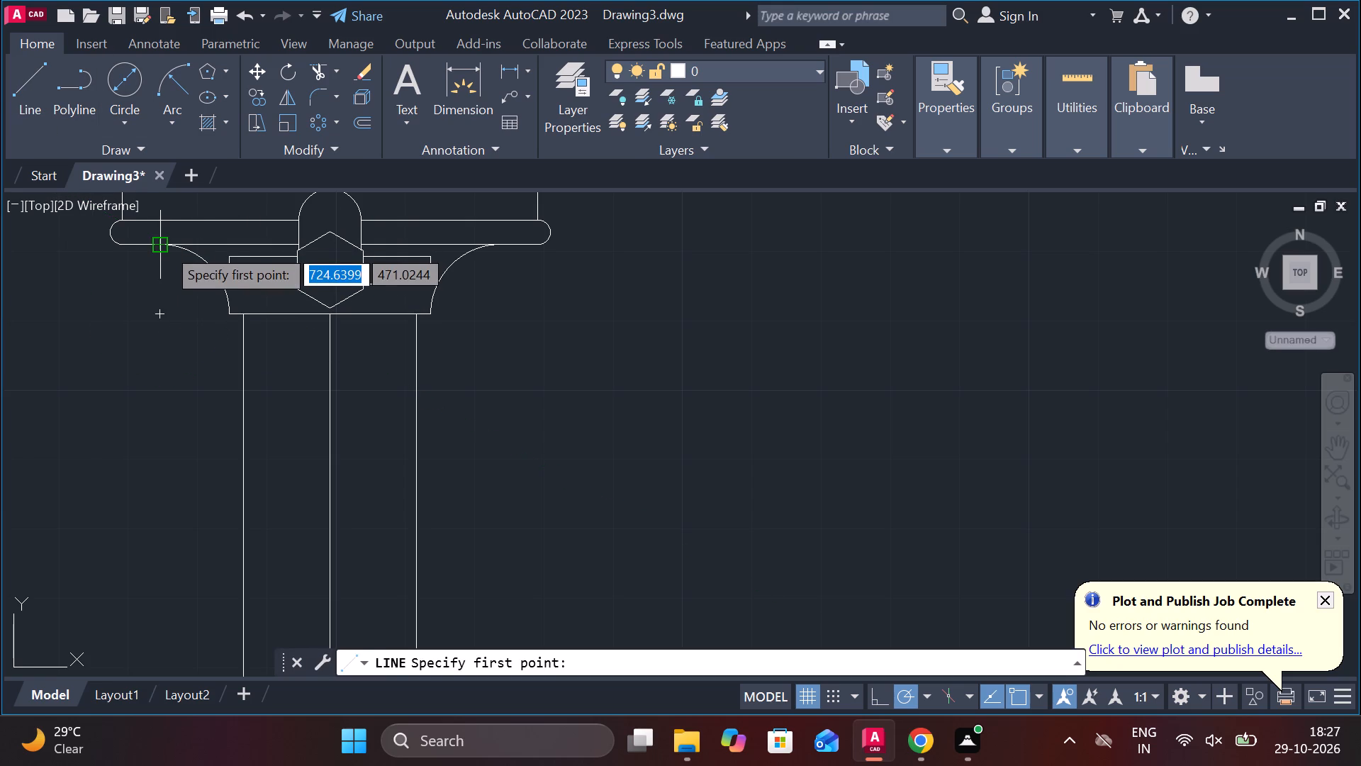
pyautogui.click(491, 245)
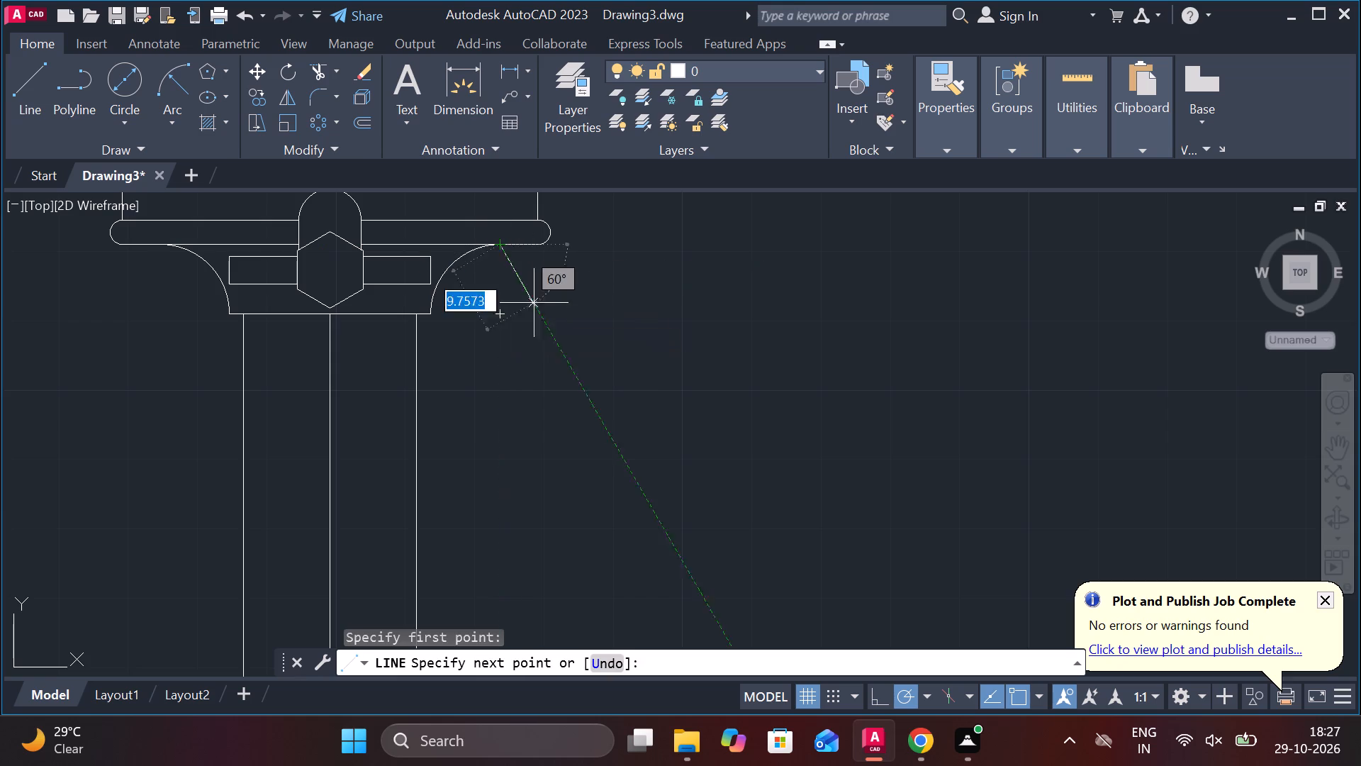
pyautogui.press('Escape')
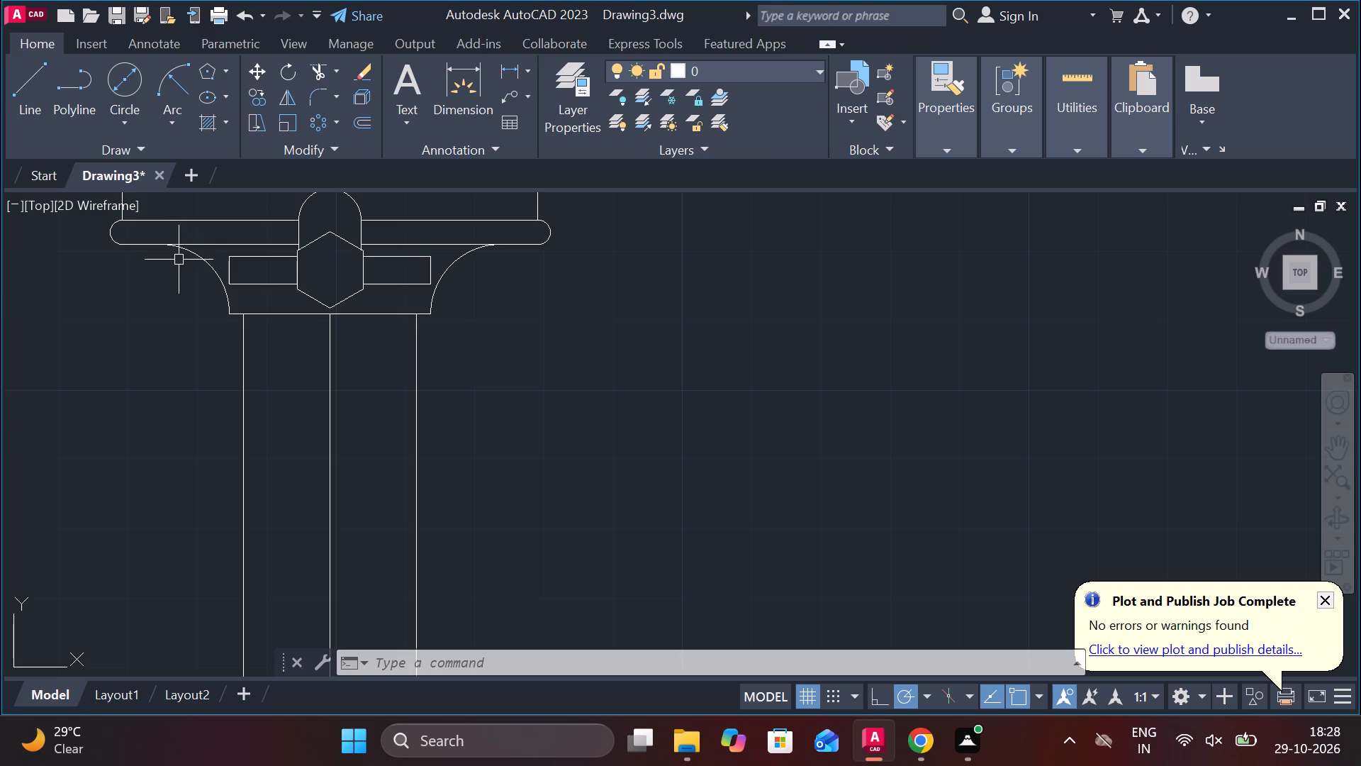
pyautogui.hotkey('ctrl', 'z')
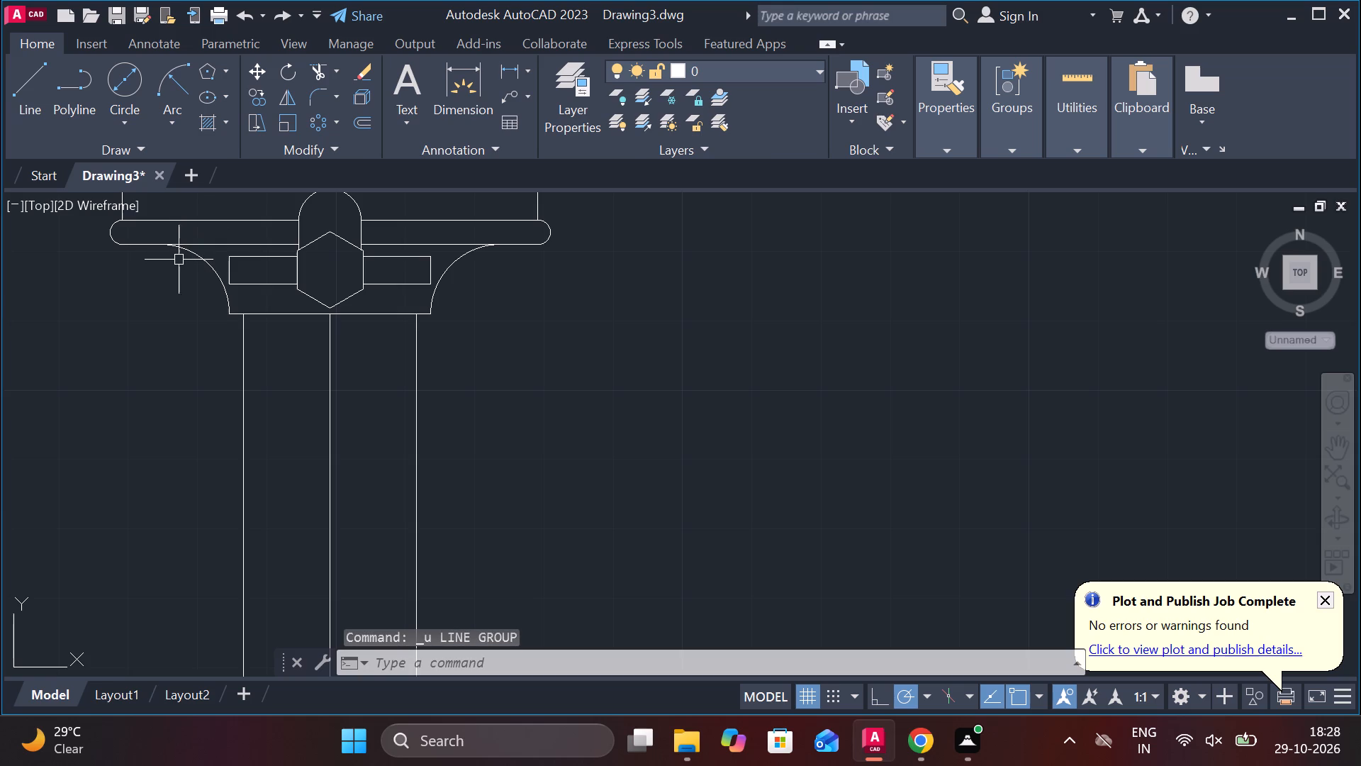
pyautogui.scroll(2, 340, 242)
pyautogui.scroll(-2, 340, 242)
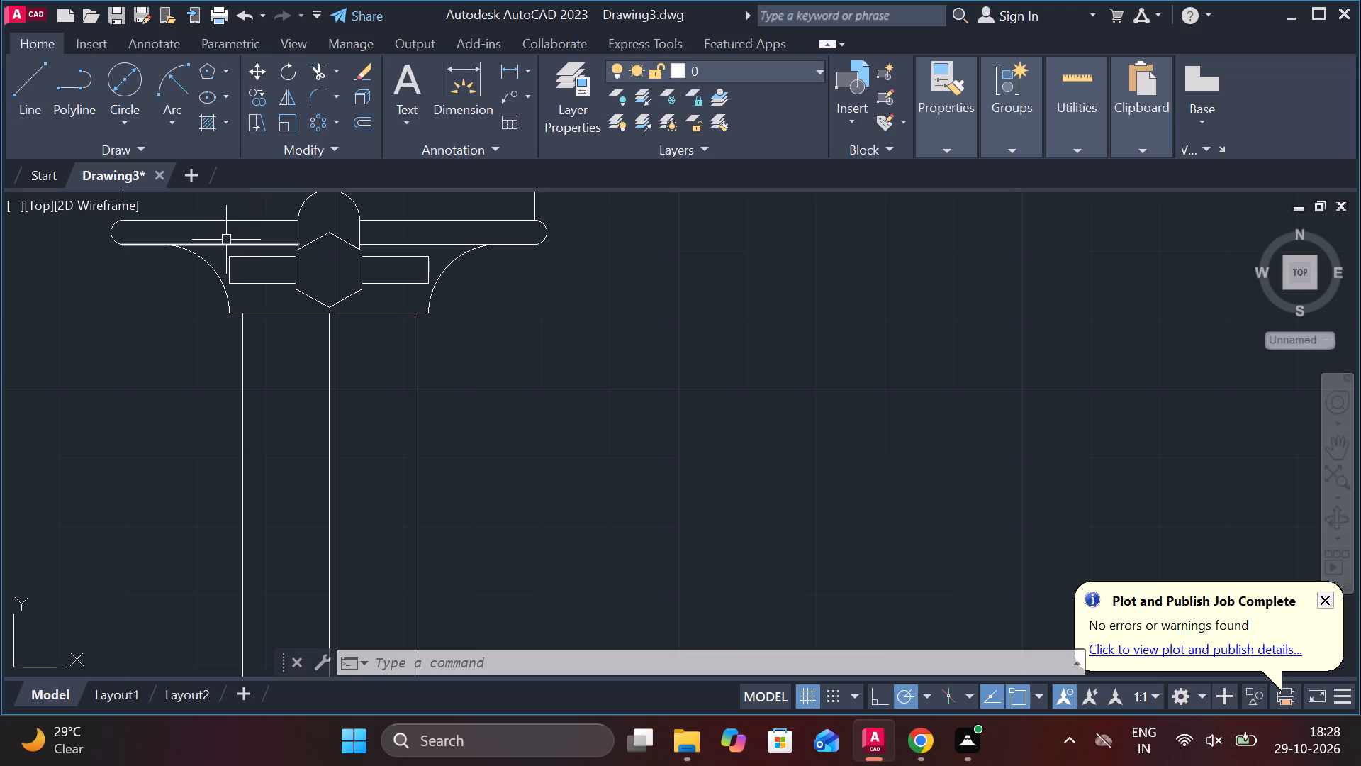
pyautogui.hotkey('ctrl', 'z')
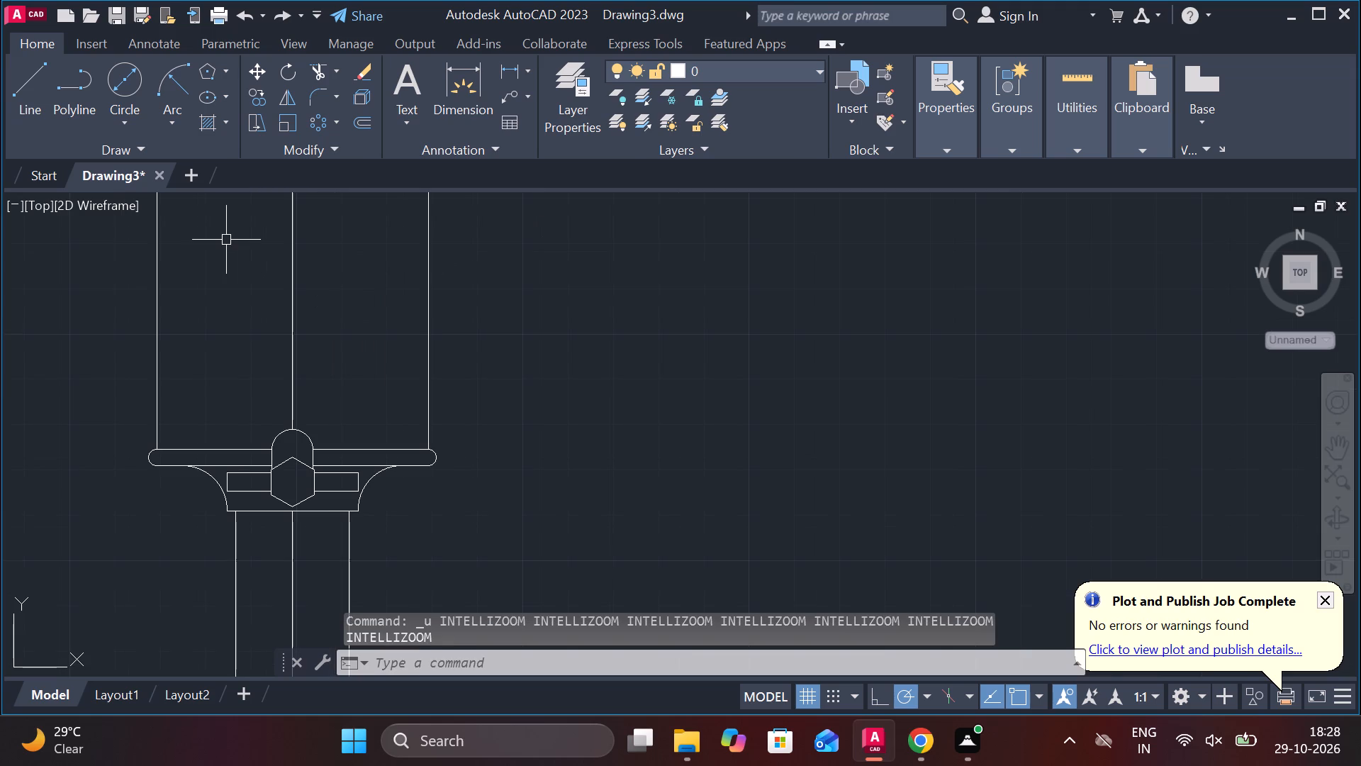
# Draw a 49-unit horizontal line along the lower flange's underside, joining the upper ends of the two neck arcs.
pyautogui.scroll(-3, 249, 465)
pyautogui.scroll(3, 247, 510)
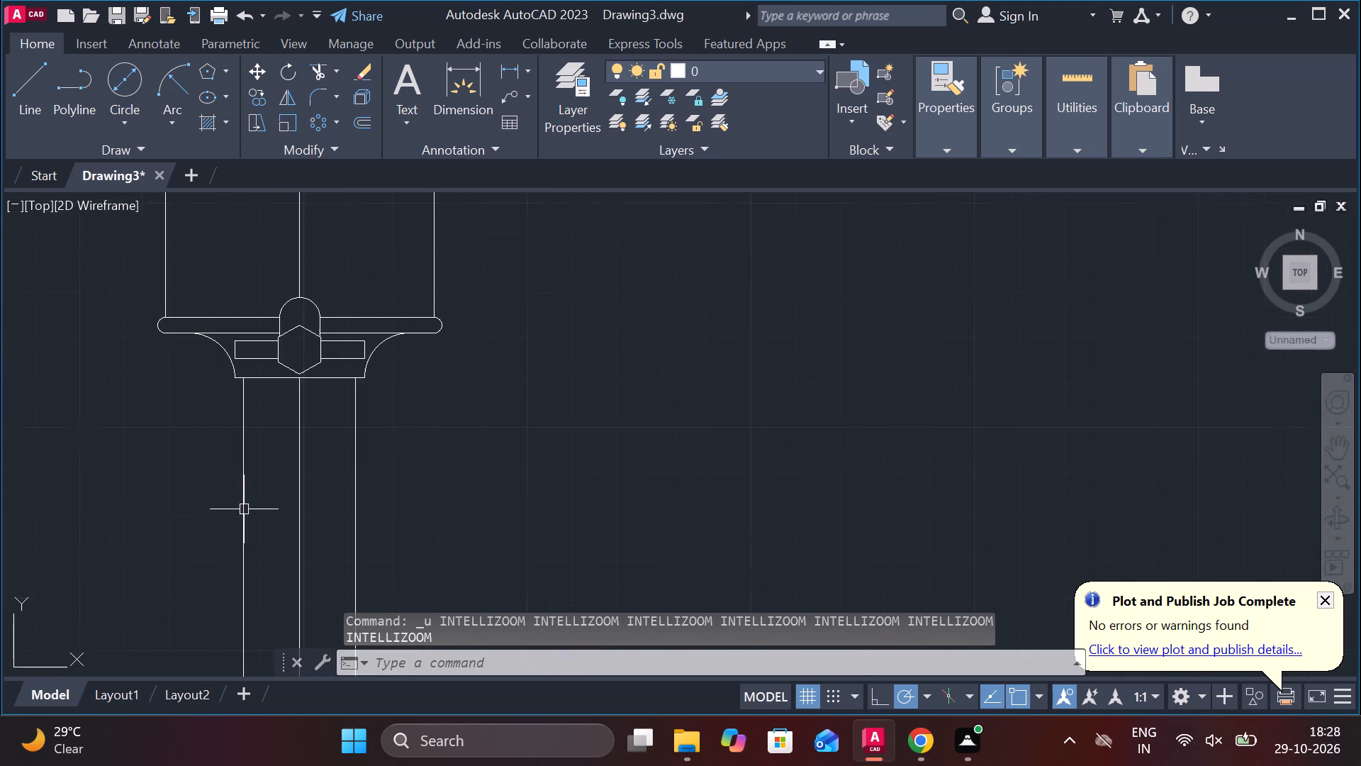
pyautogui.scroll(1, 281, 350)
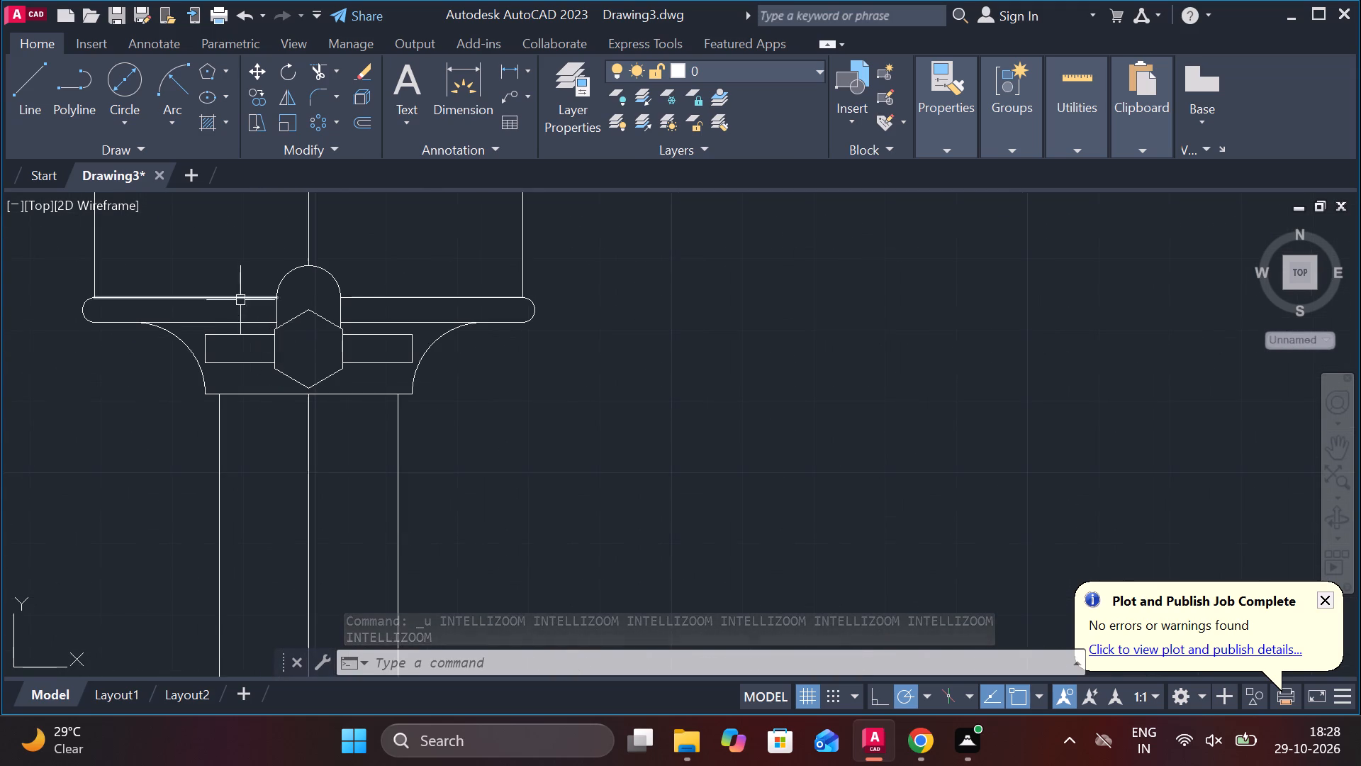
pyautogui.click(35, 94)
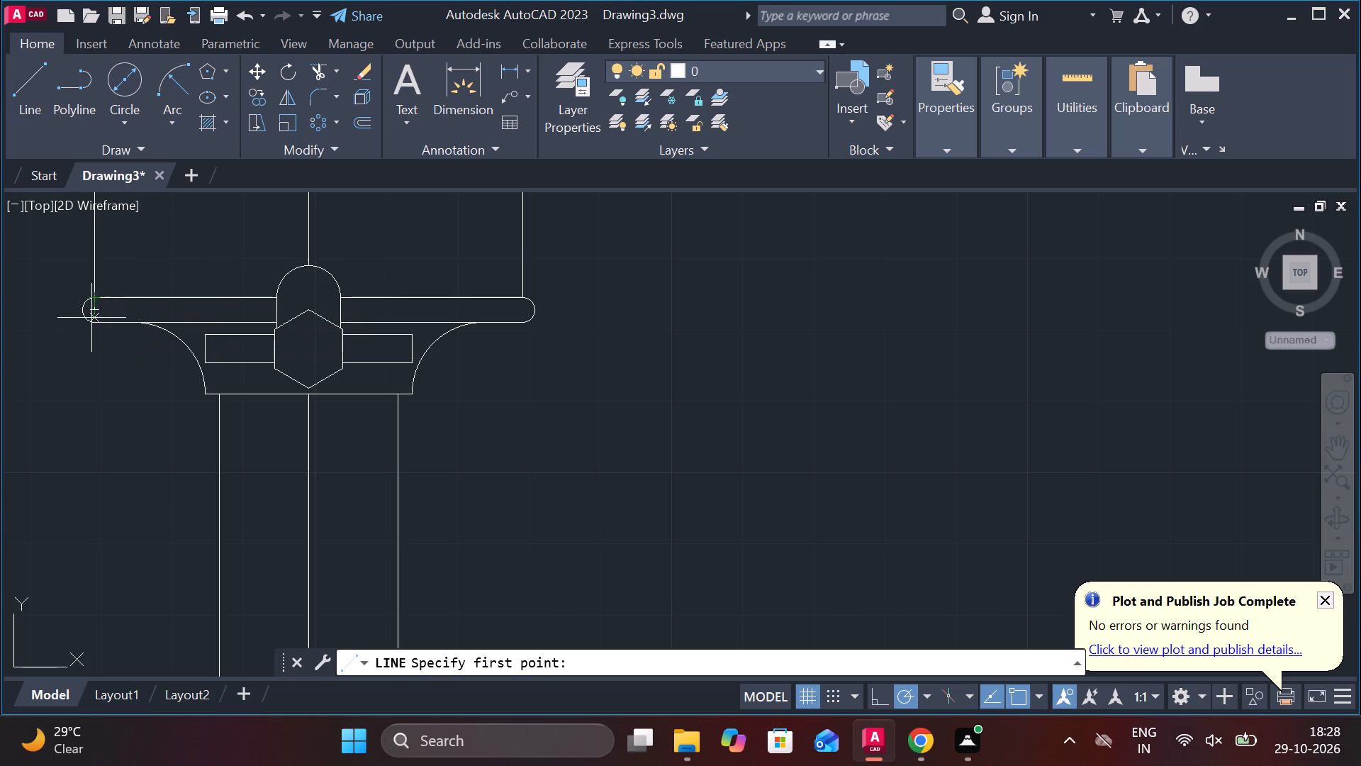
pyautogui.click(130, 323)
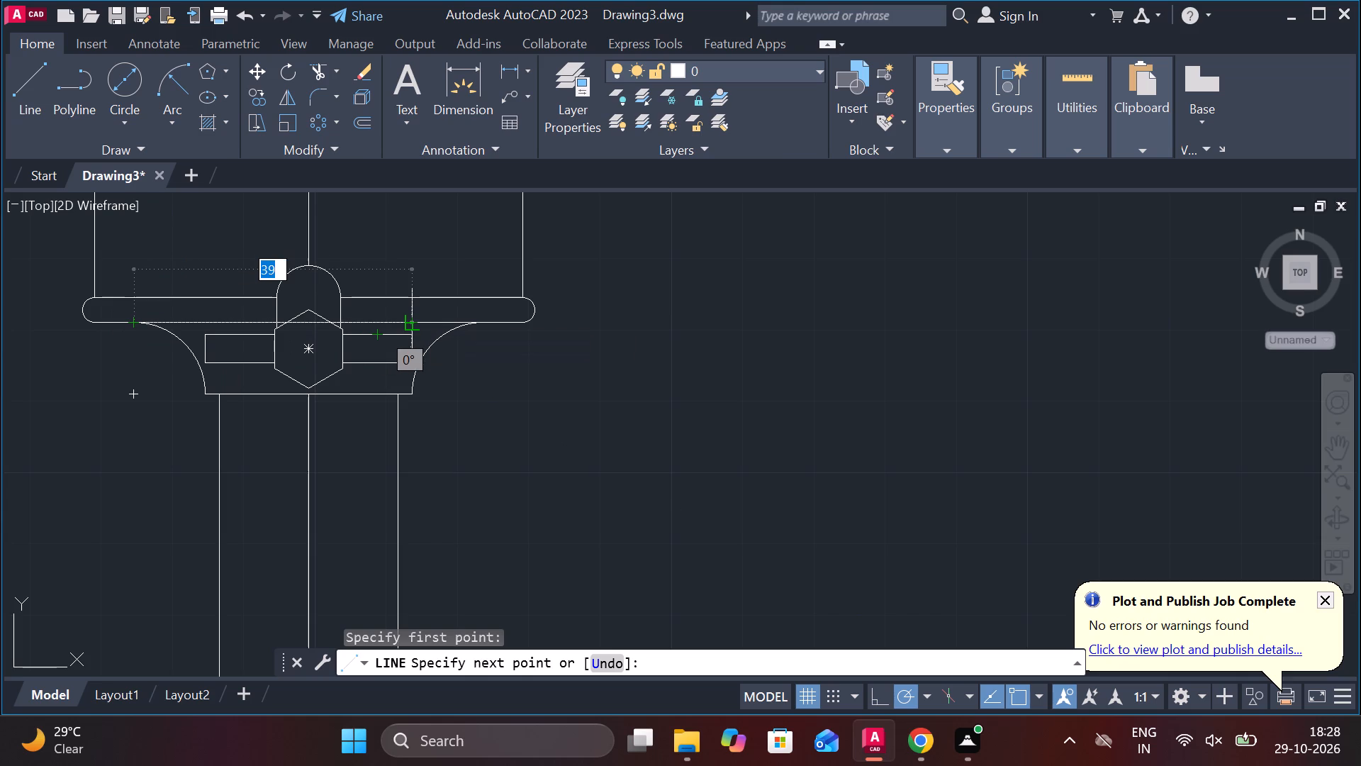
pyautogui.click(483, 324)
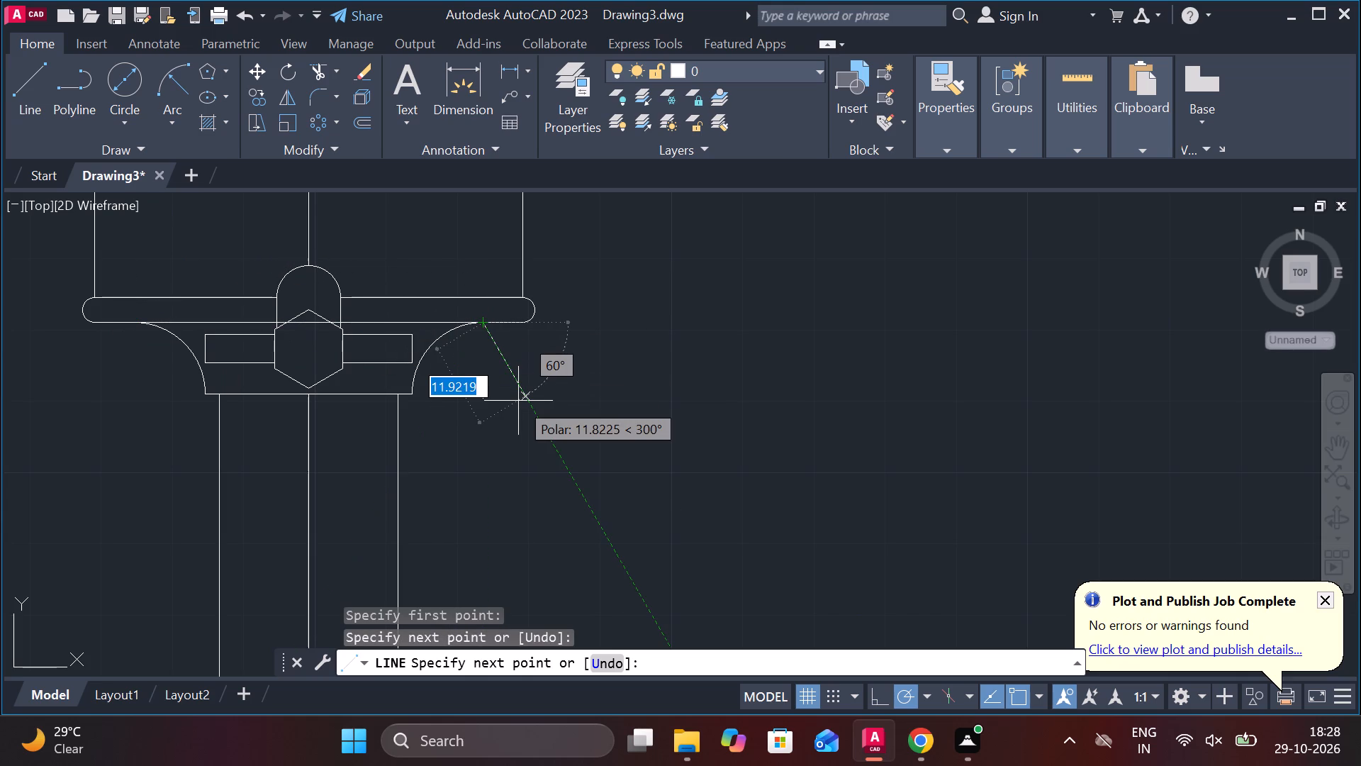
pyautogui.press('Escape')
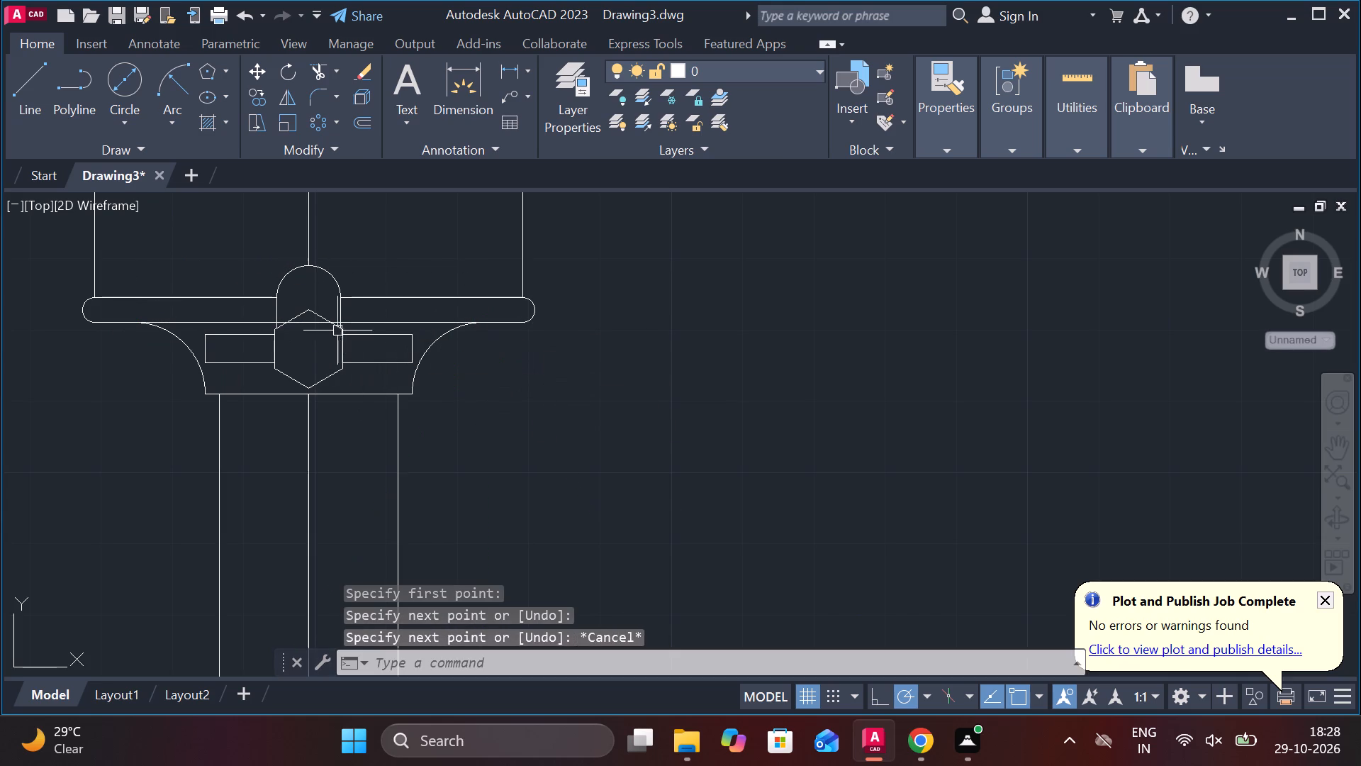
# Move the 49-unit horizontal line 42 units down along the centreline, across the vertical lines below the neck.
pyautogui.click(374, 324)
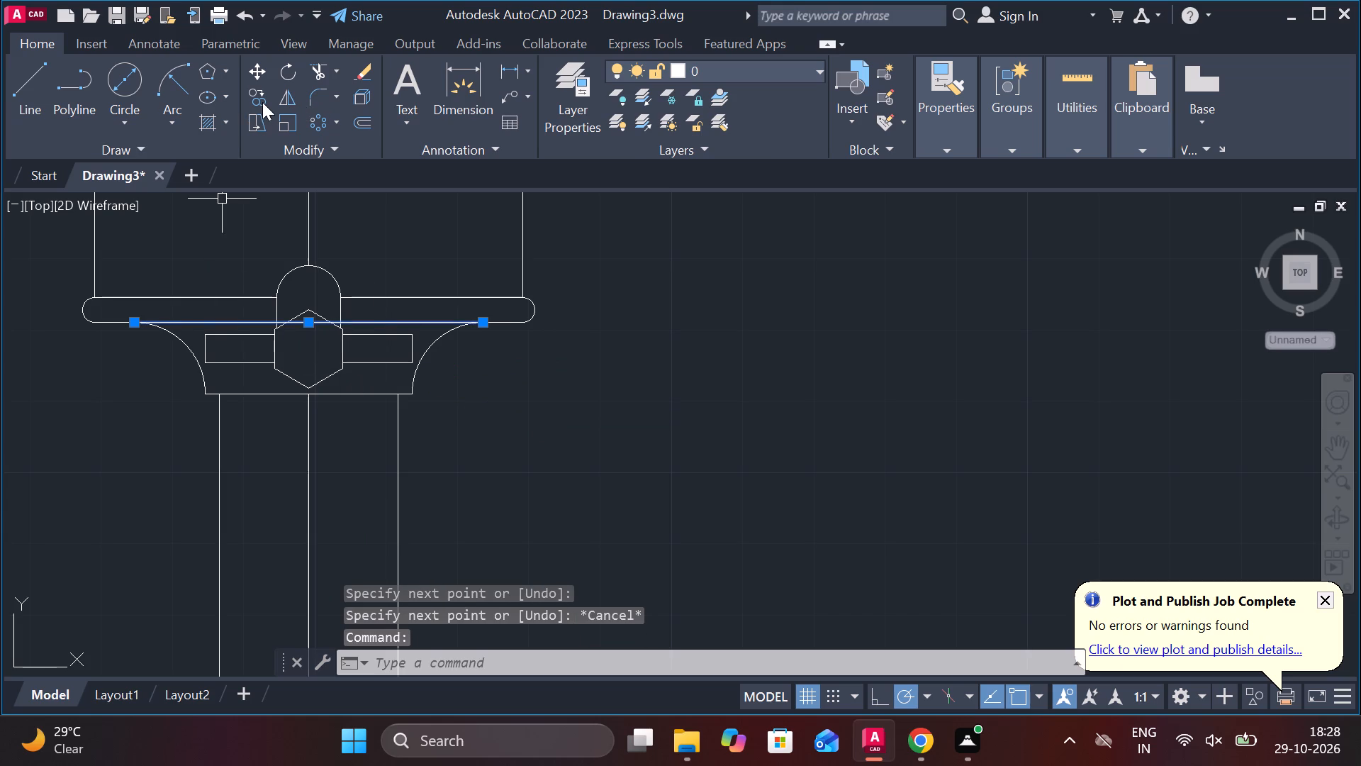
pyautogui.click(256, 71)
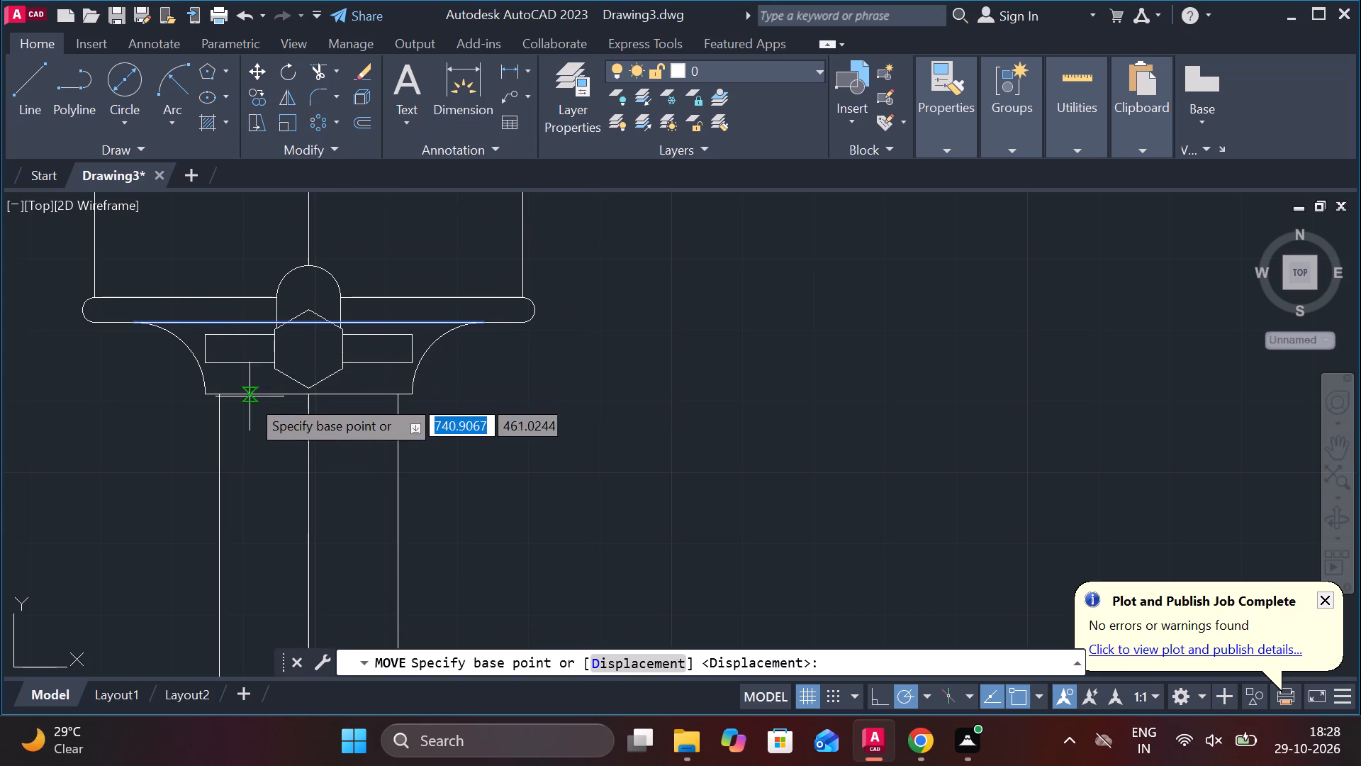
pyautogui.click(312, 317)
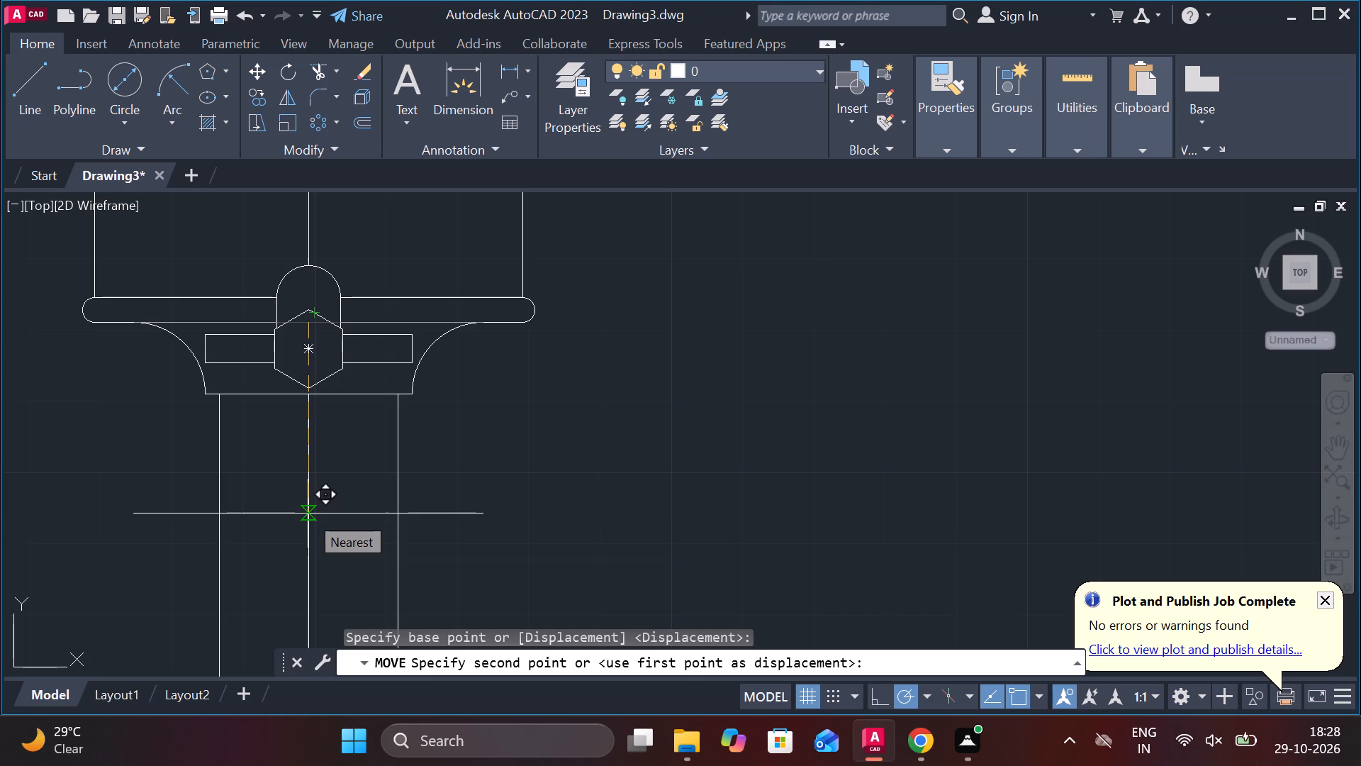
pyautogui.write('42')
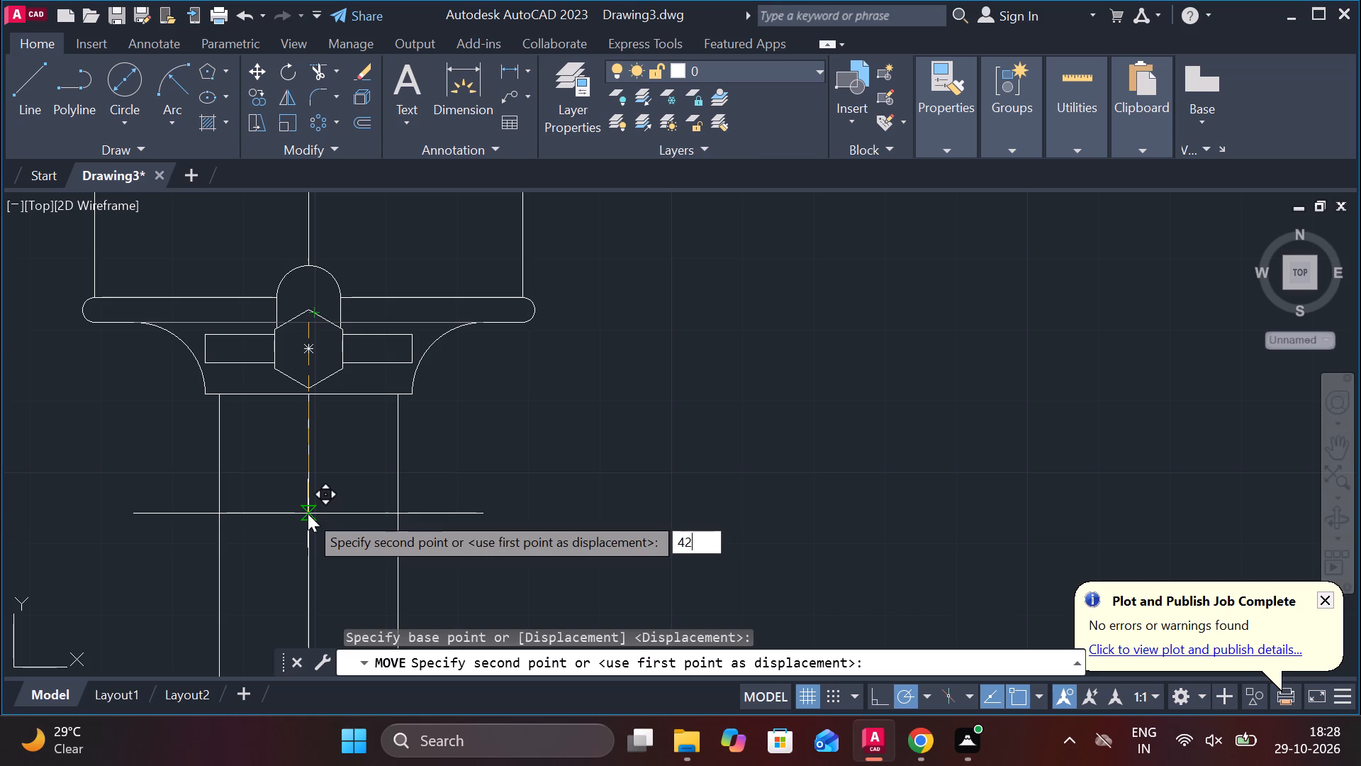
pyautogui.press('Return')
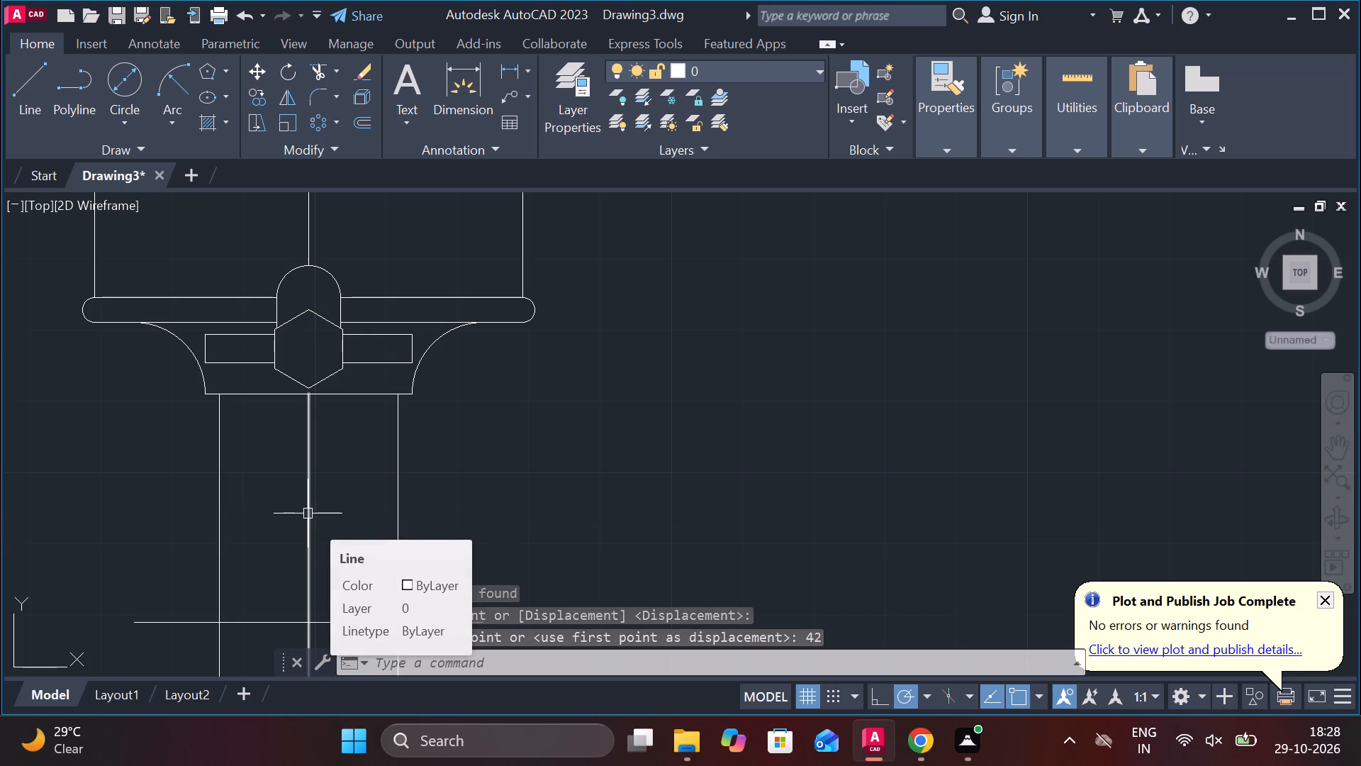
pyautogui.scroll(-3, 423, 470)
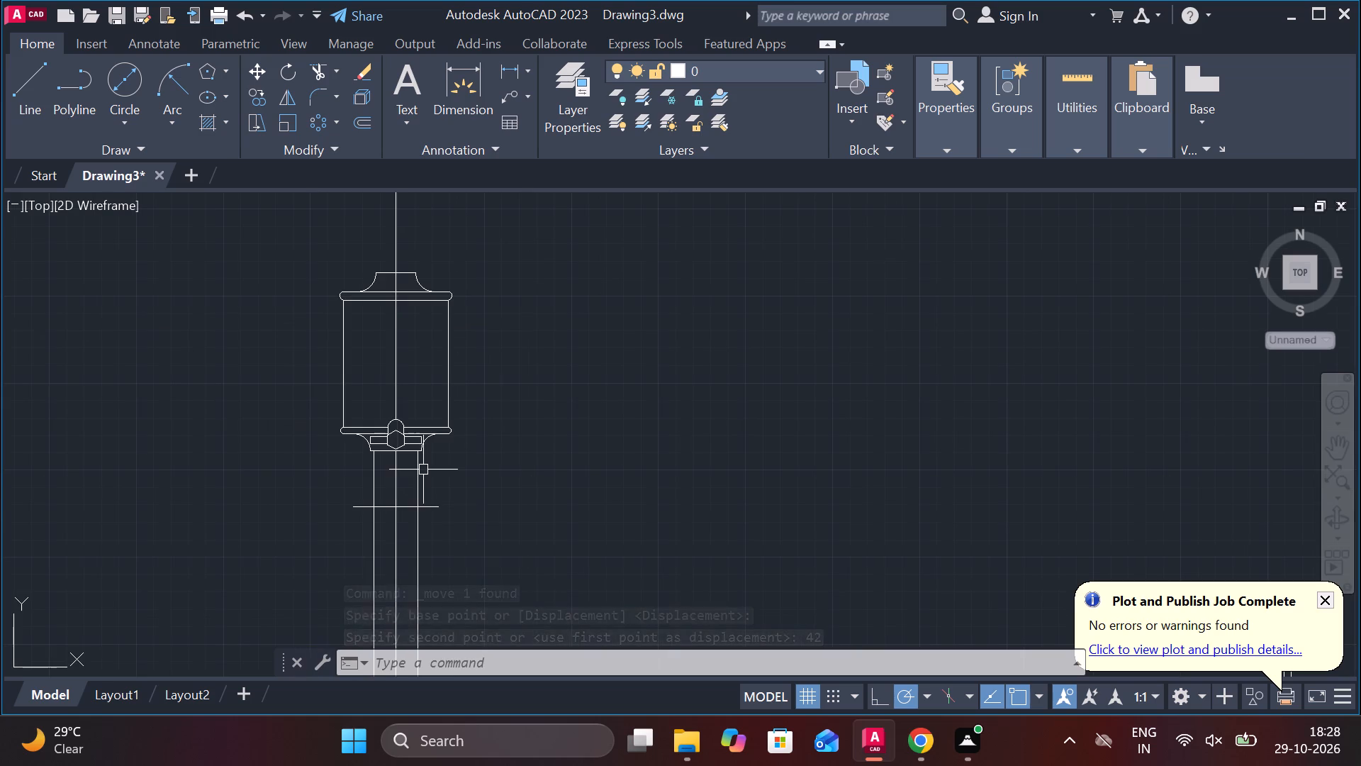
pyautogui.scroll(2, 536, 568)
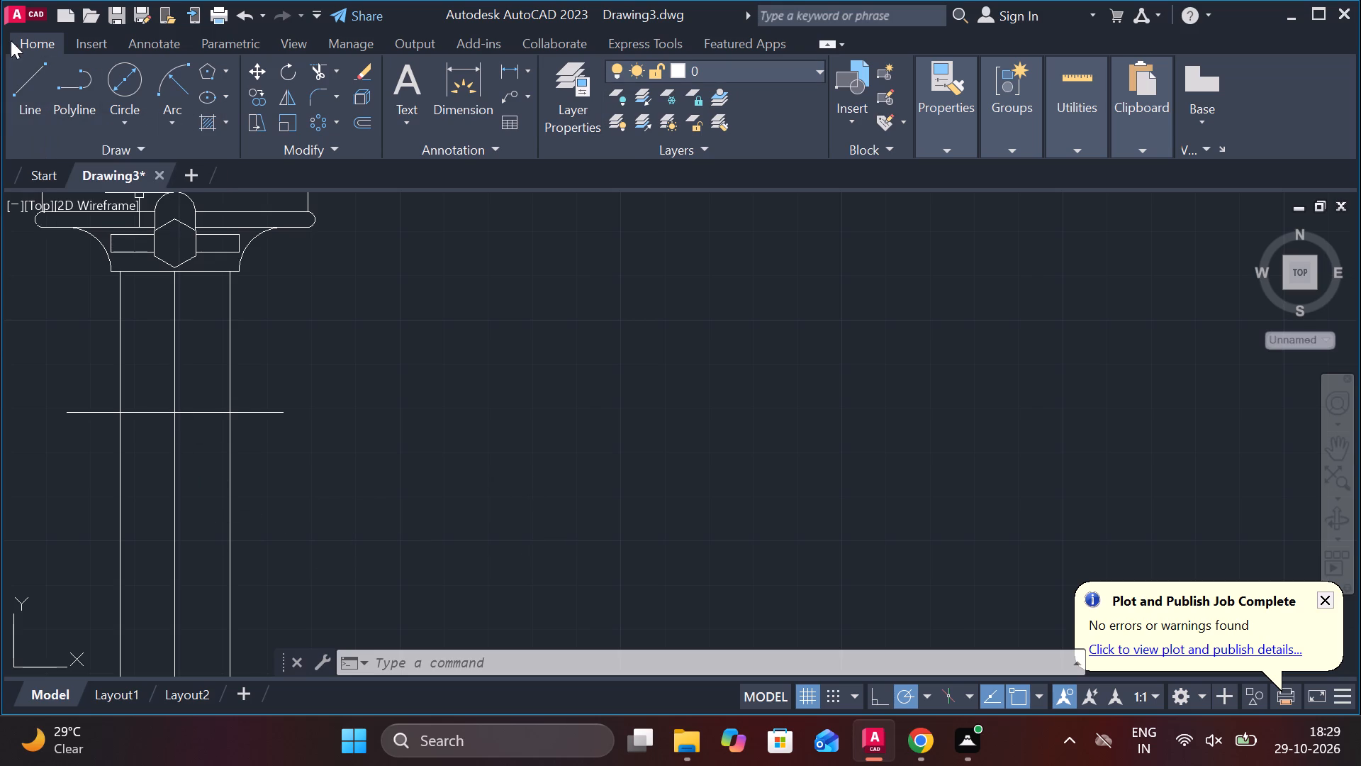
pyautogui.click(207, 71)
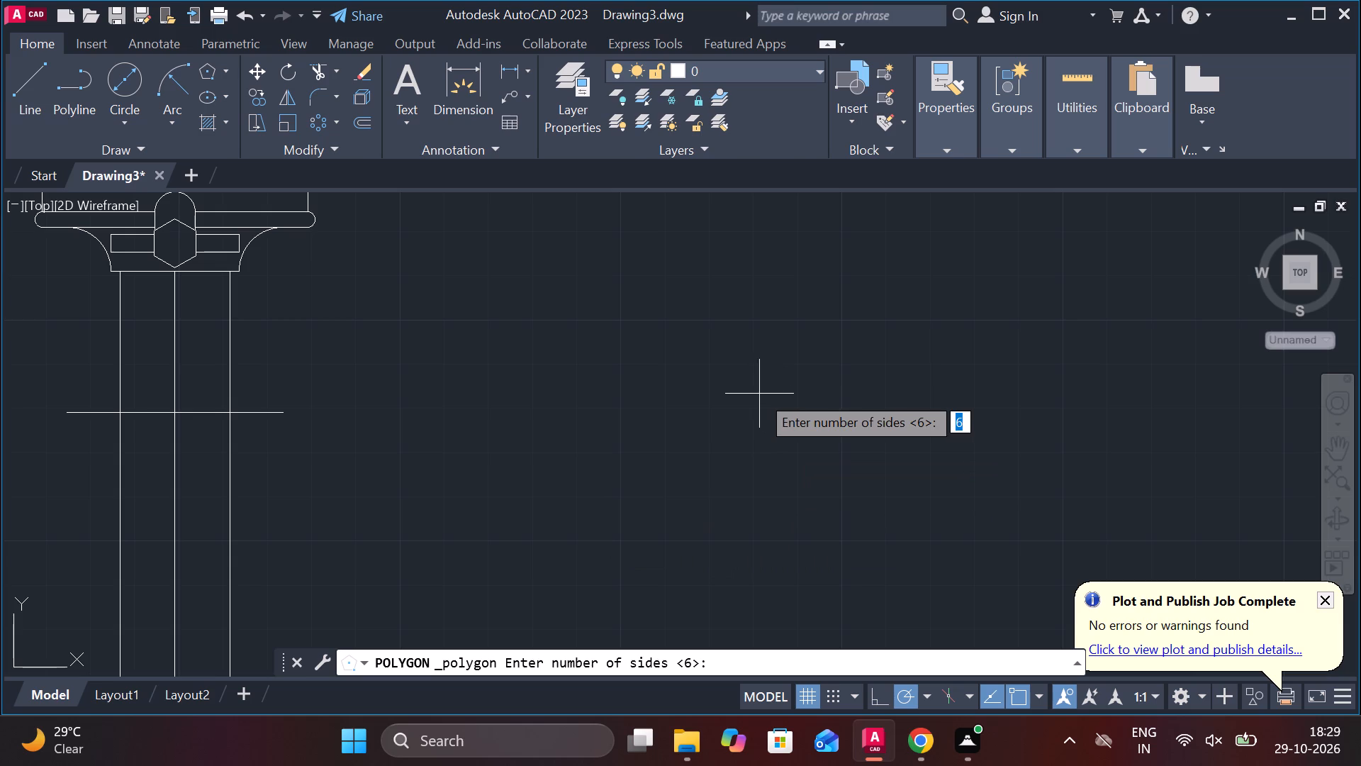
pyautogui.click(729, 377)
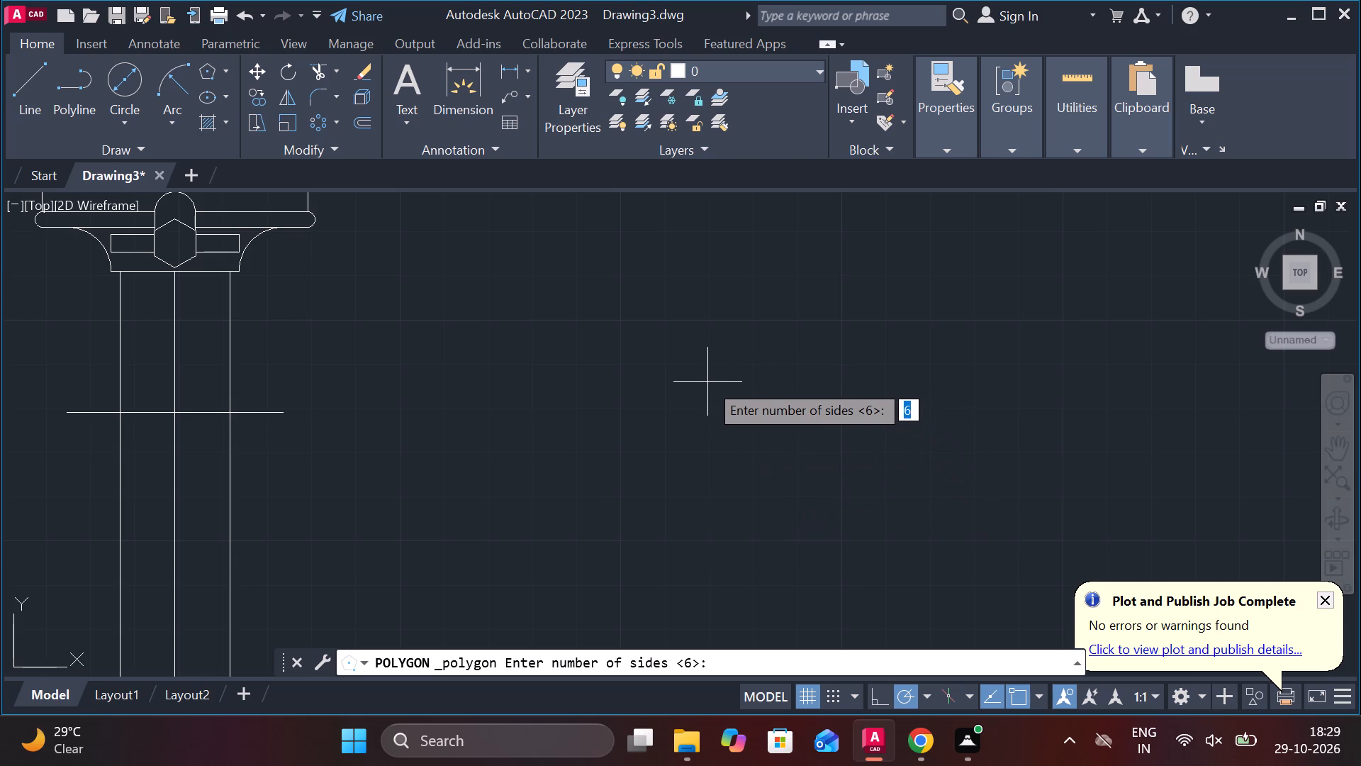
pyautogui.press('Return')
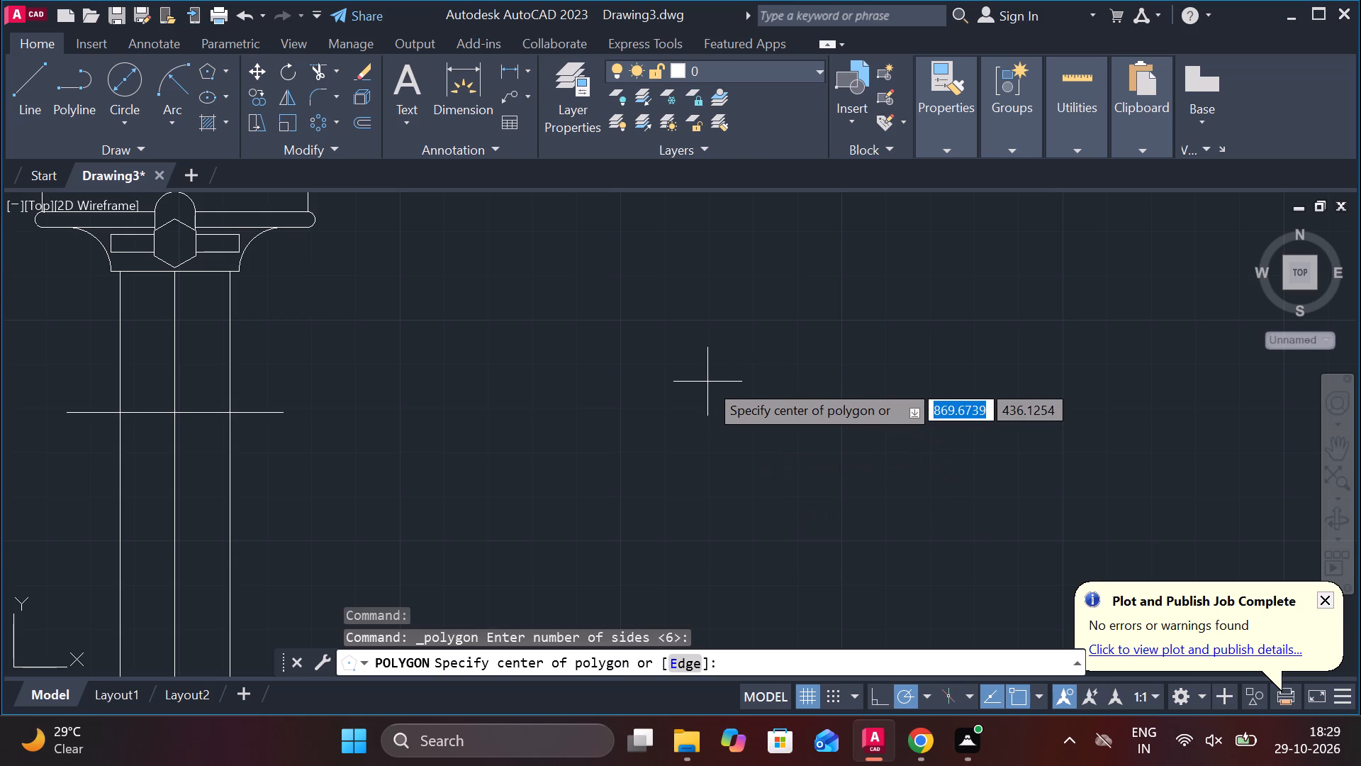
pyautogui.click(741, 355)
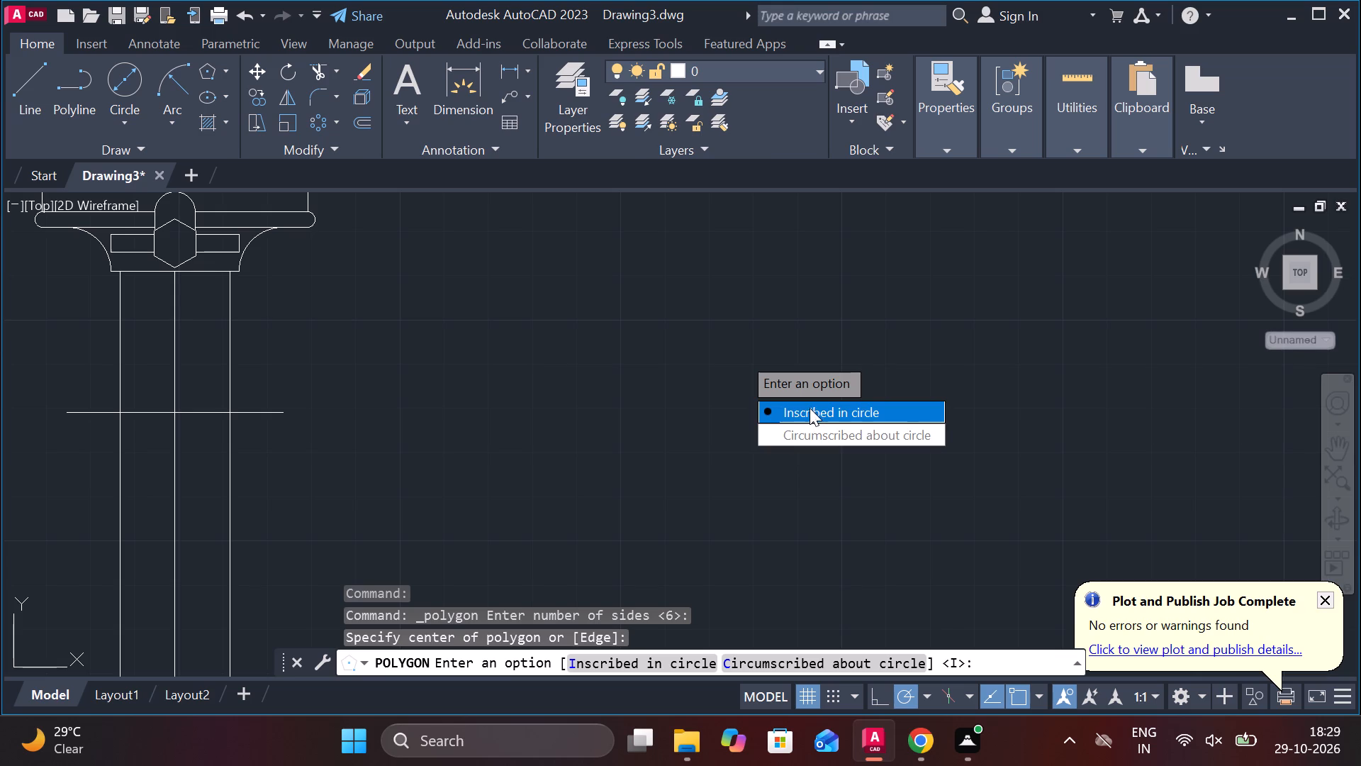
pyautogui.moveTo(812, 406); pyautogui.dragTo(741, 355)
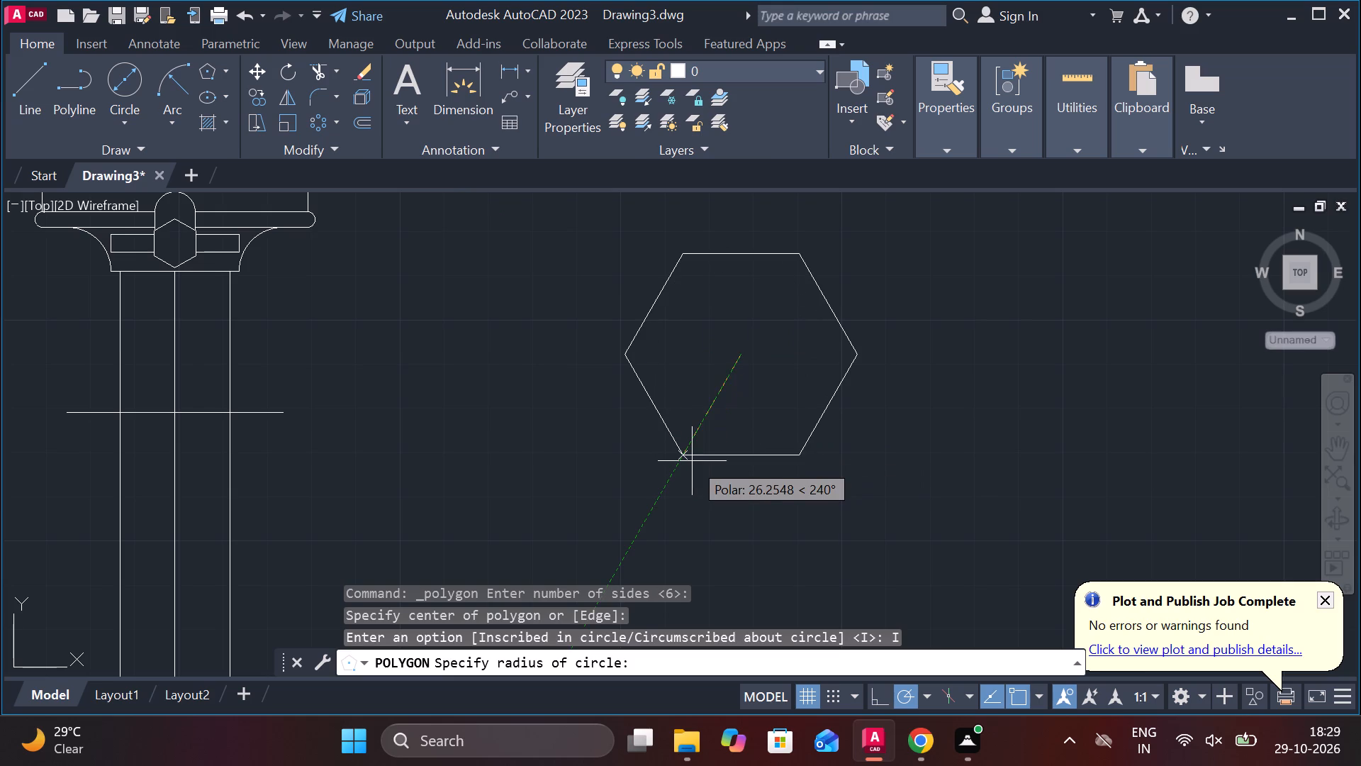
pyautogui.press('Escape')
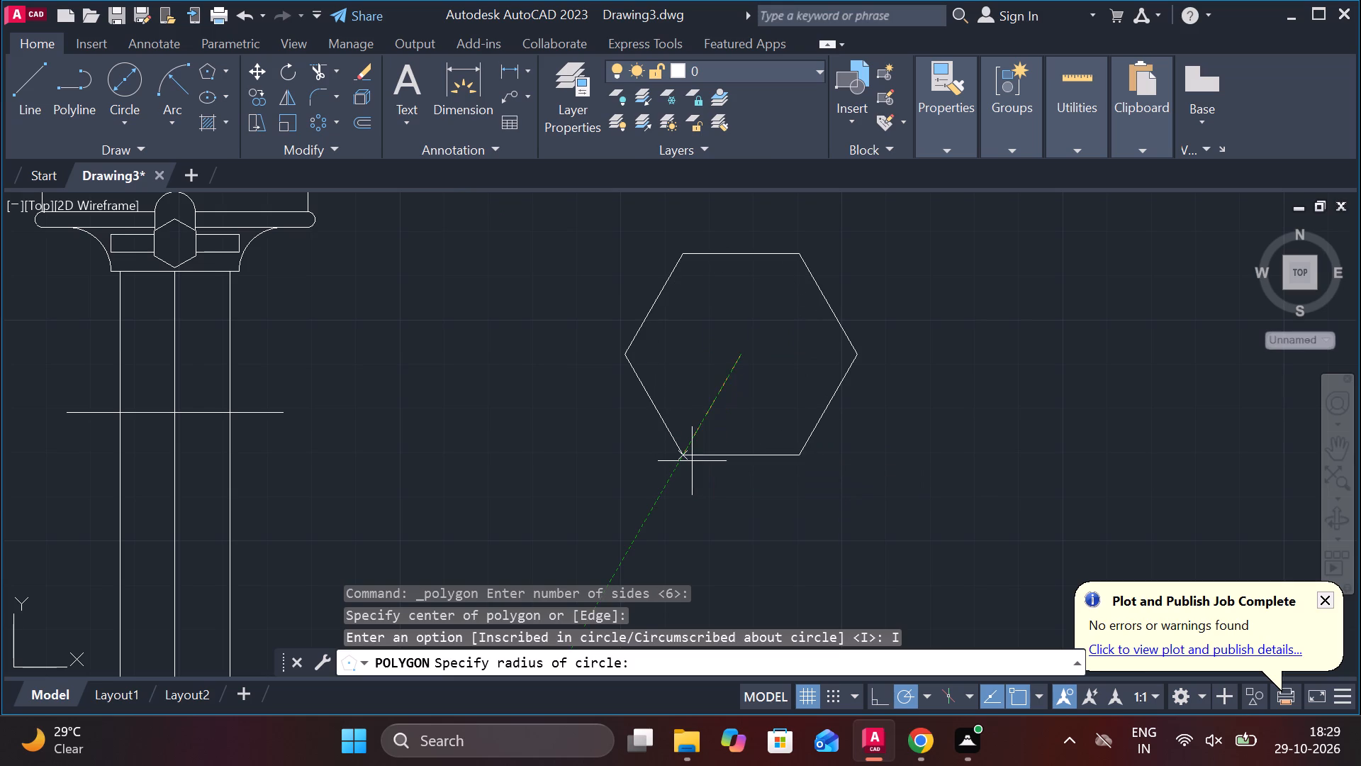
# Draw a 39-unit horizontal line in the empty area to the right of the large body's stem.
pyautogui.click(27, 90)
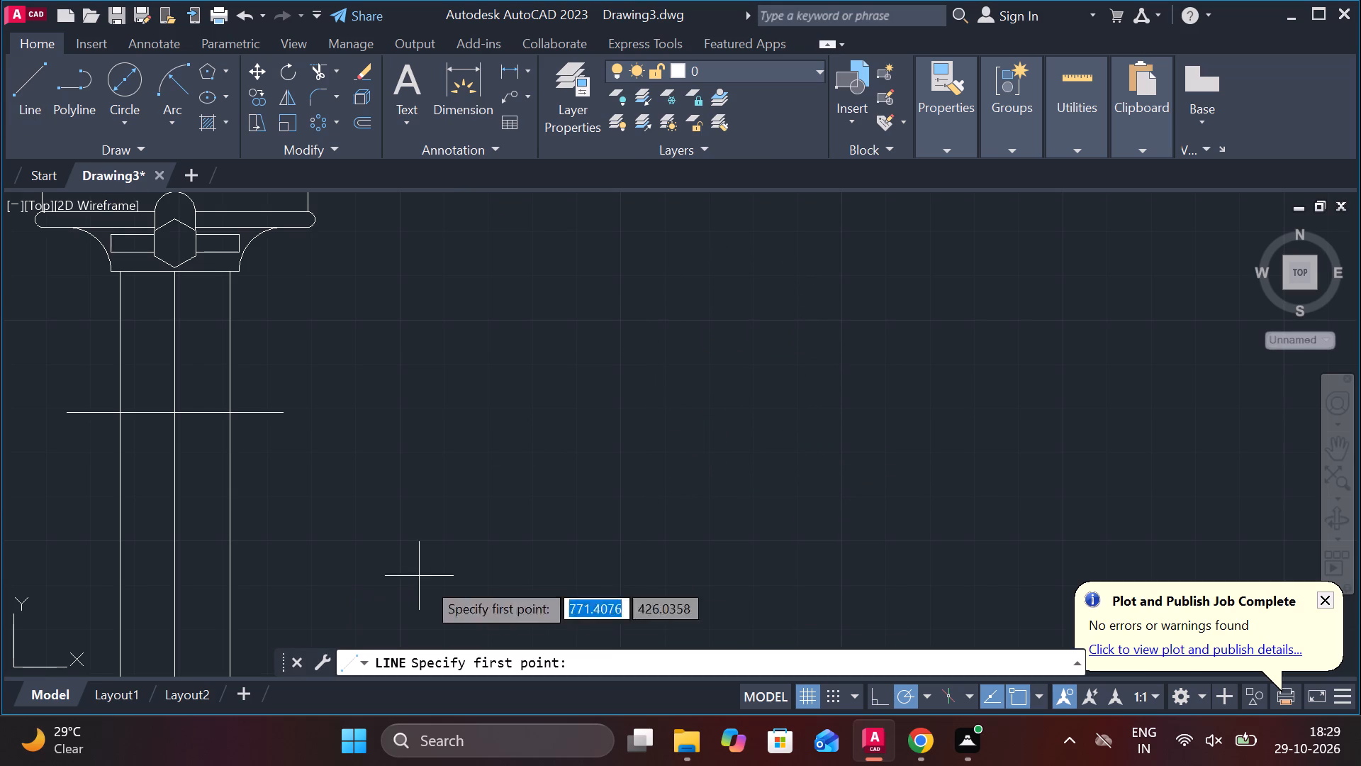
pyautogui.click(615, 411)
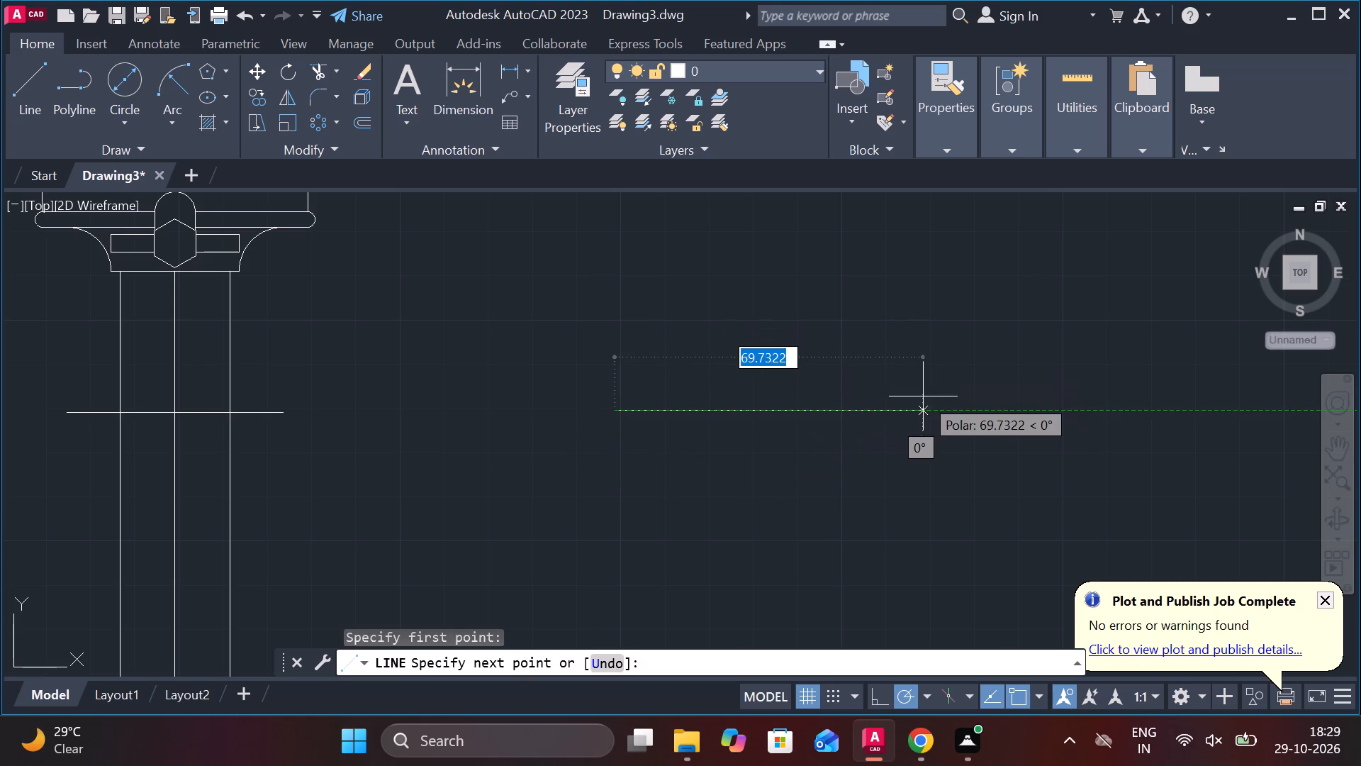
pyautogui.press('3')
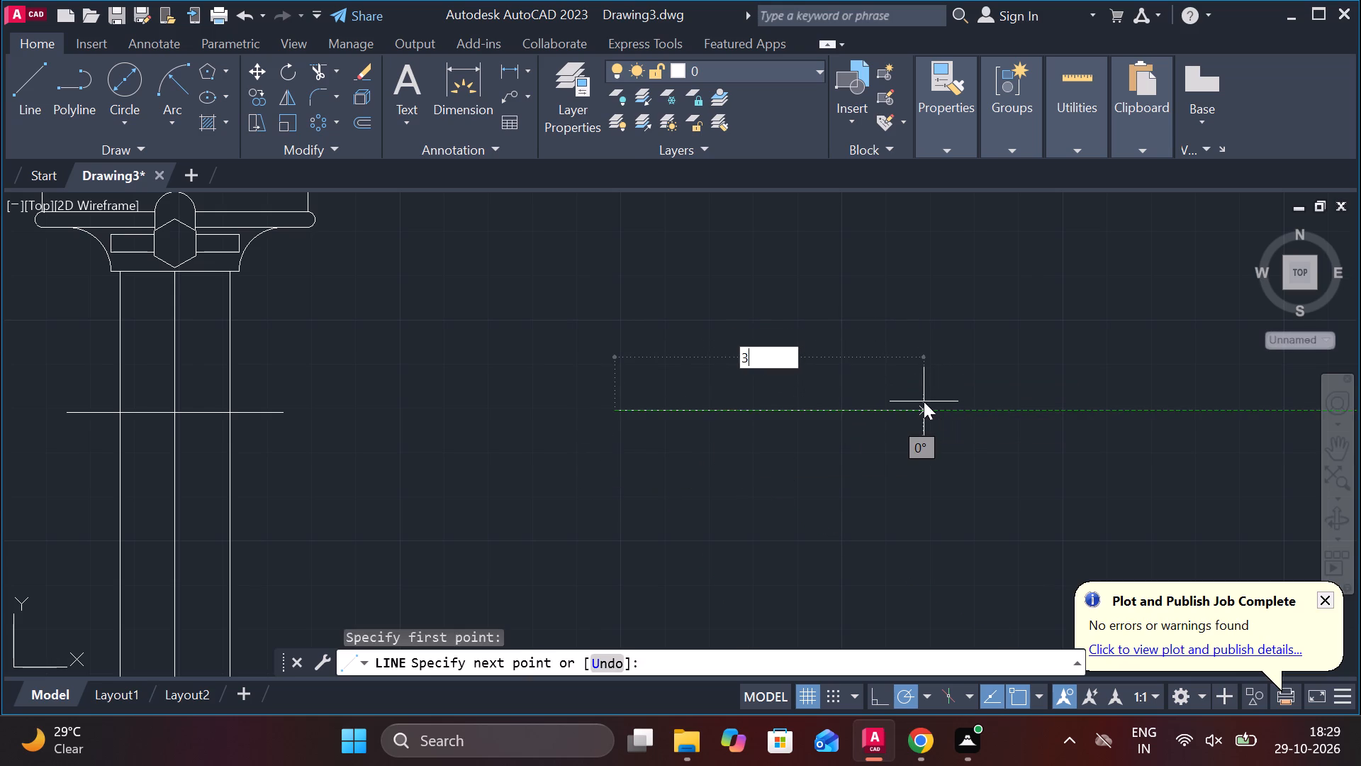
pyautogui.press('9')
pyautogui.press('Return')
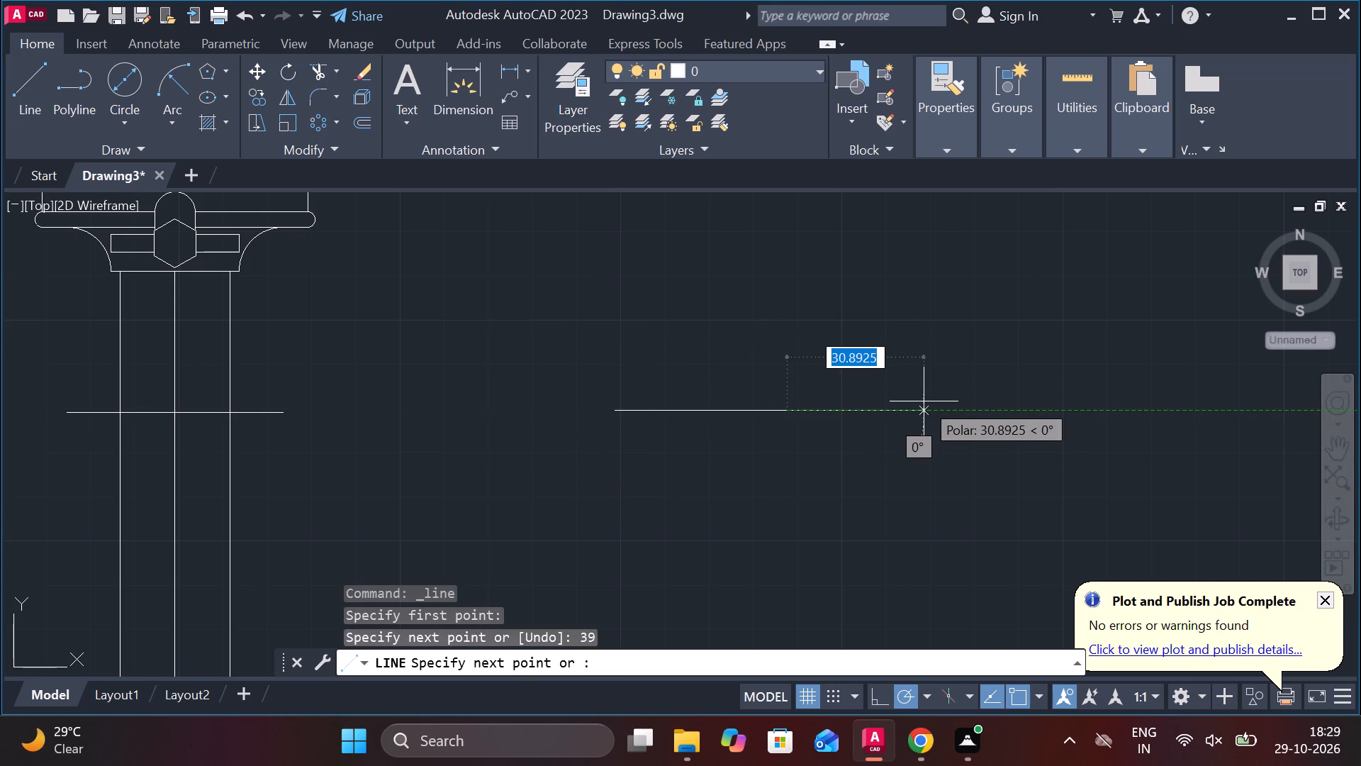
pyautogui.press('Escape')
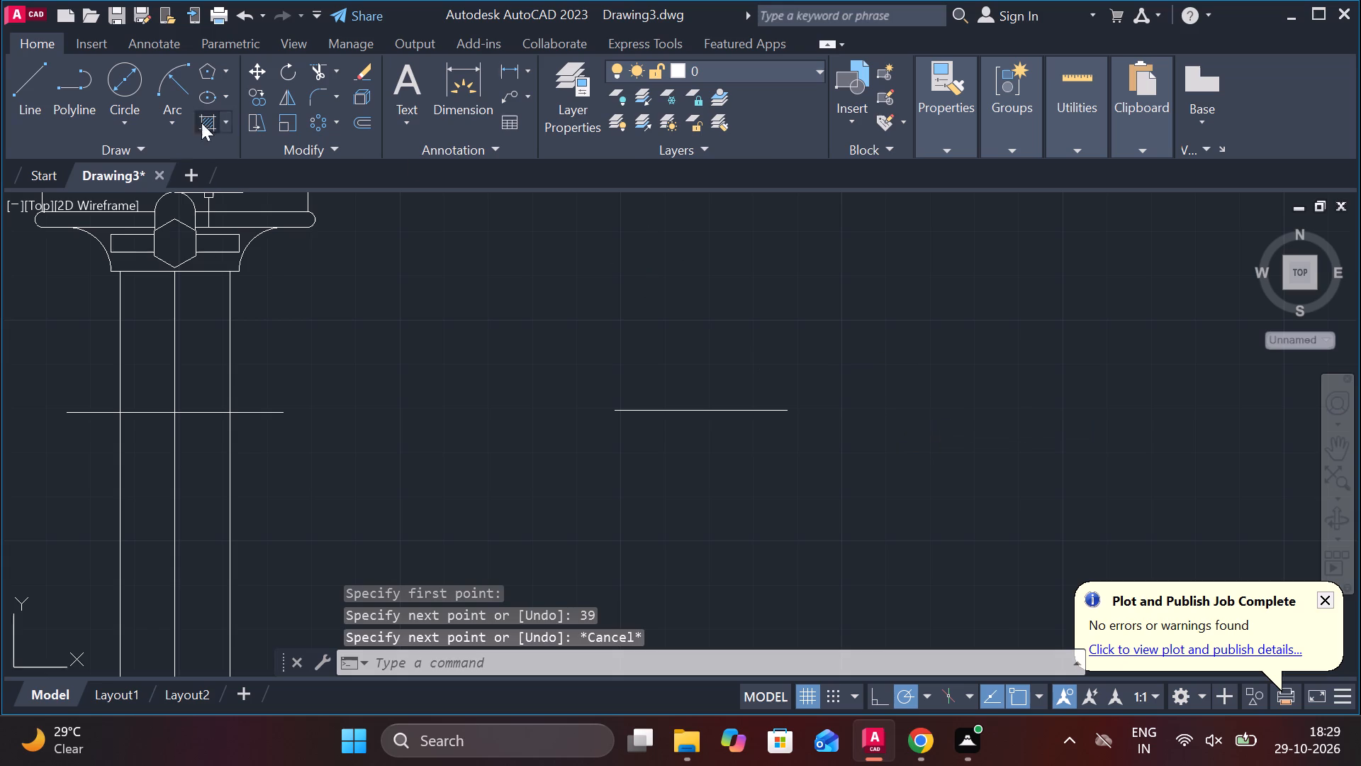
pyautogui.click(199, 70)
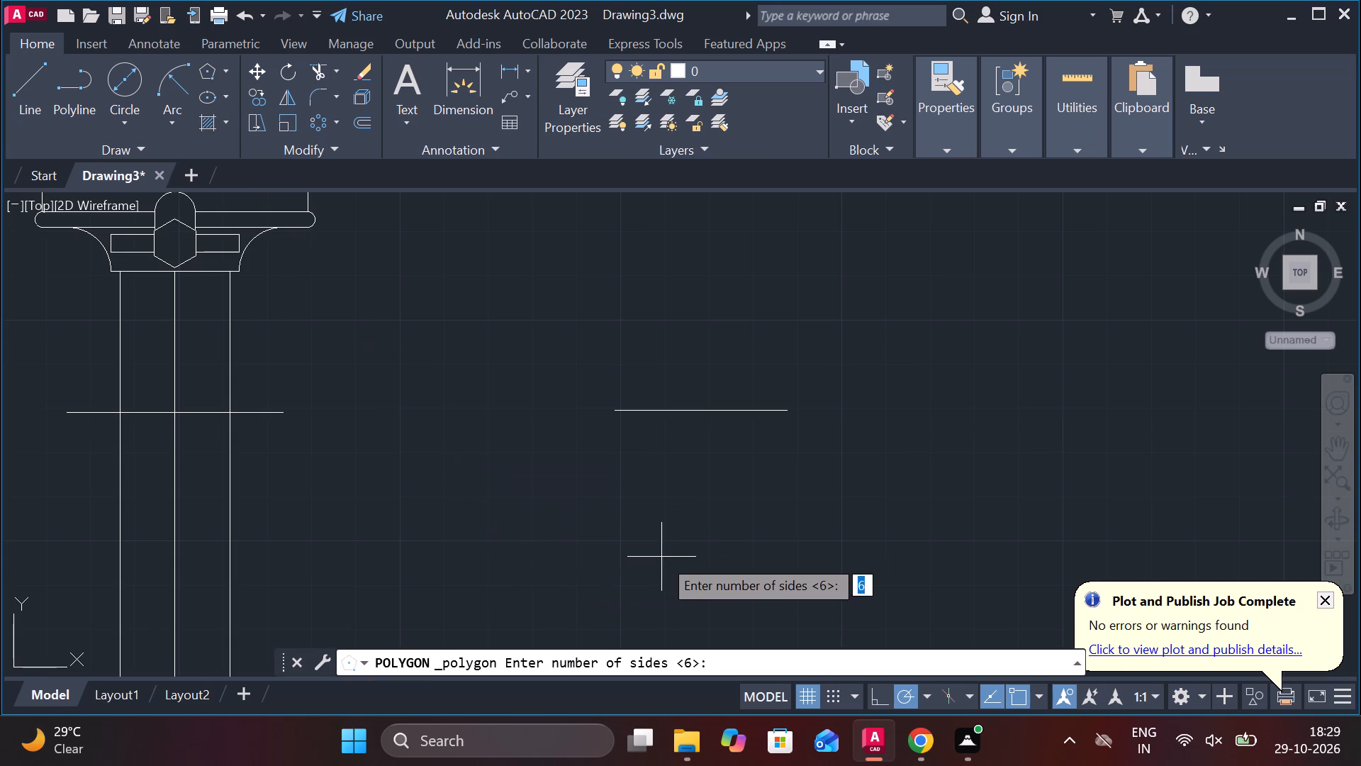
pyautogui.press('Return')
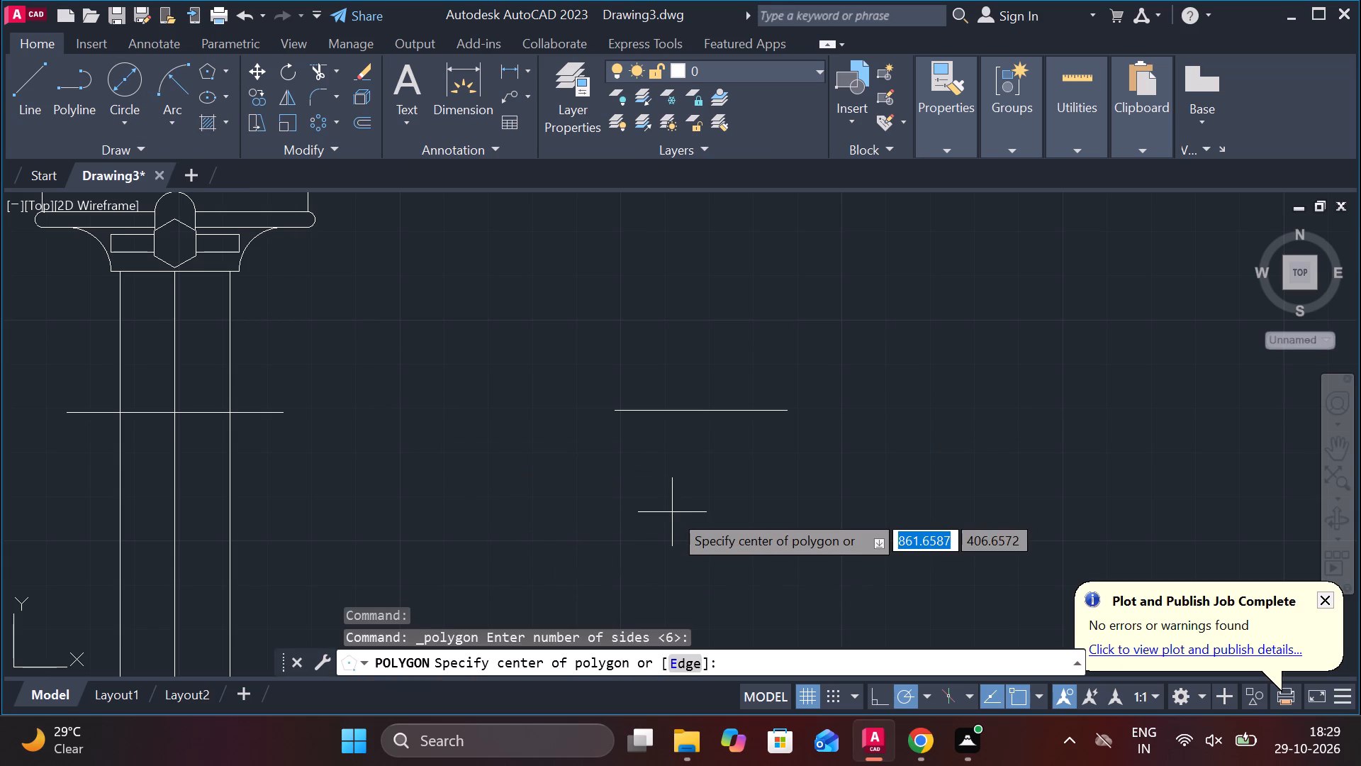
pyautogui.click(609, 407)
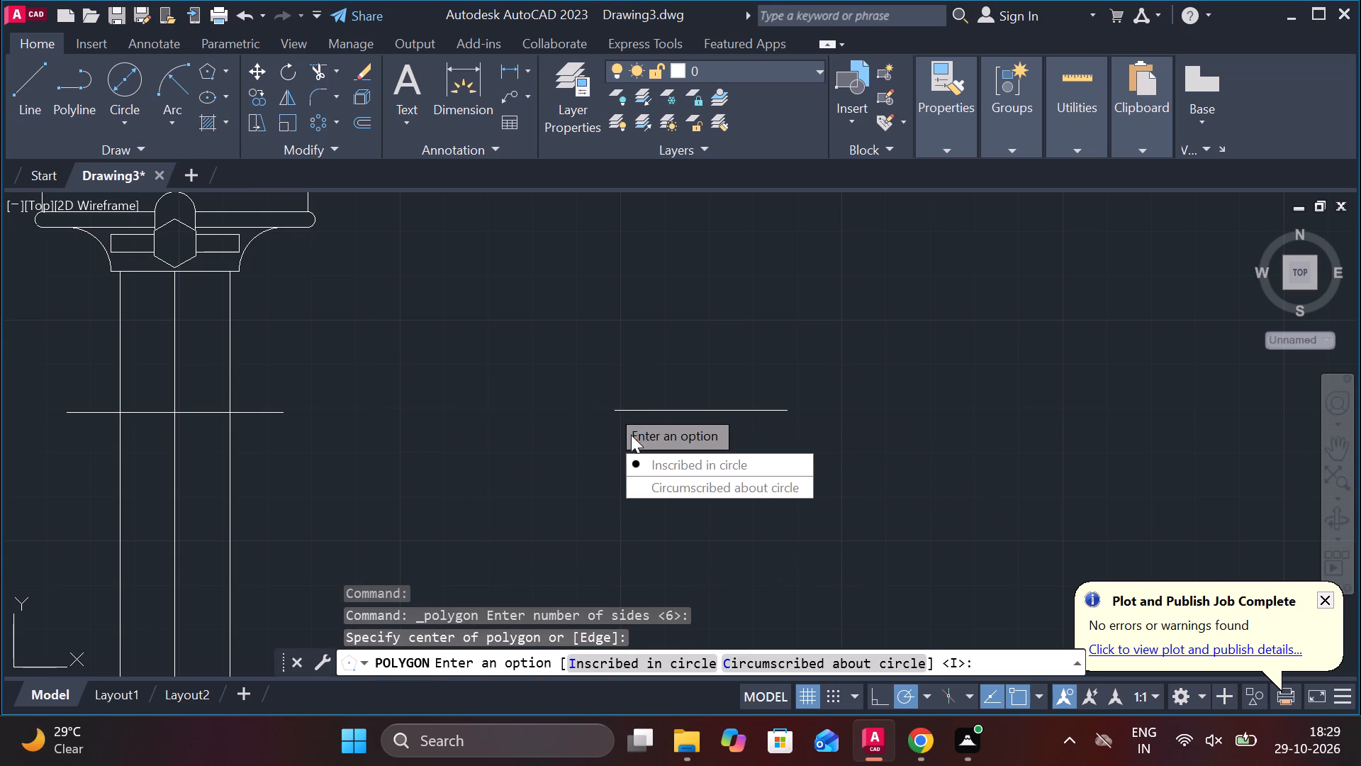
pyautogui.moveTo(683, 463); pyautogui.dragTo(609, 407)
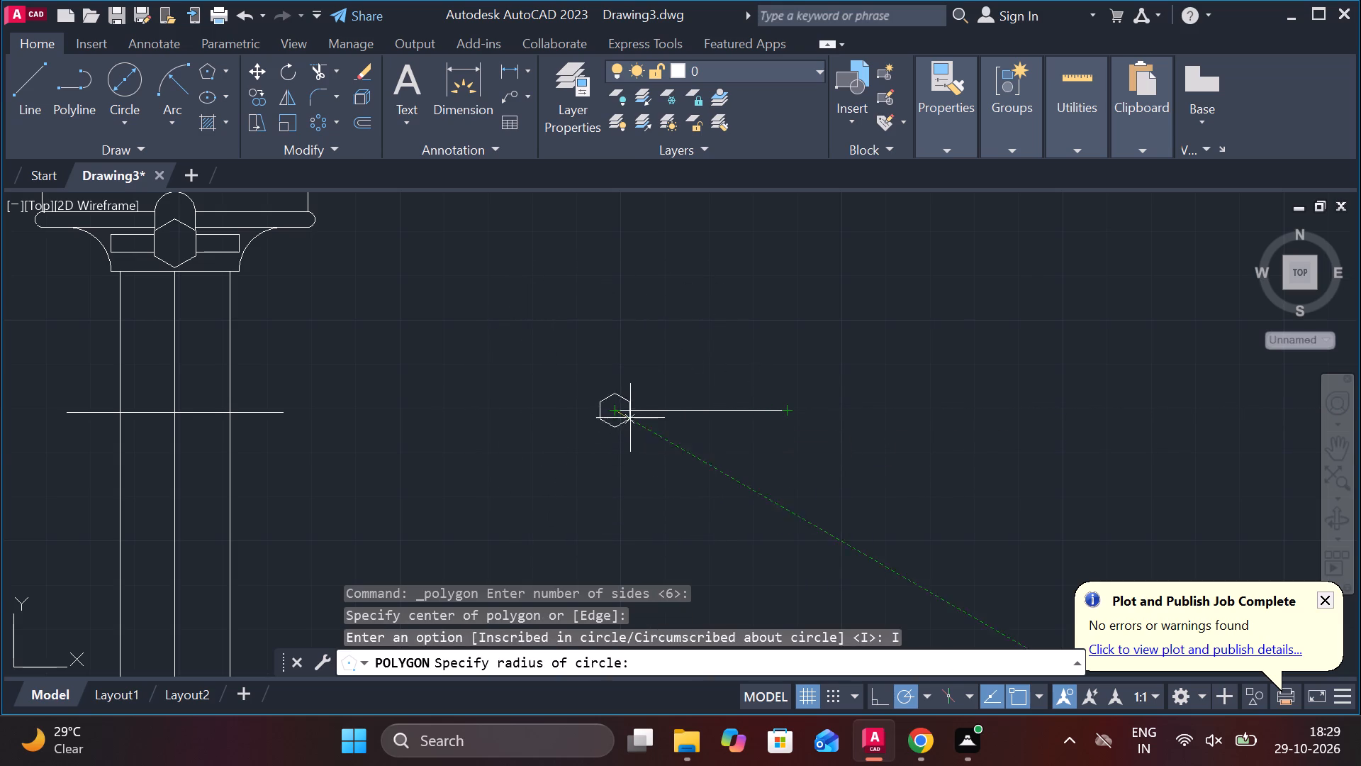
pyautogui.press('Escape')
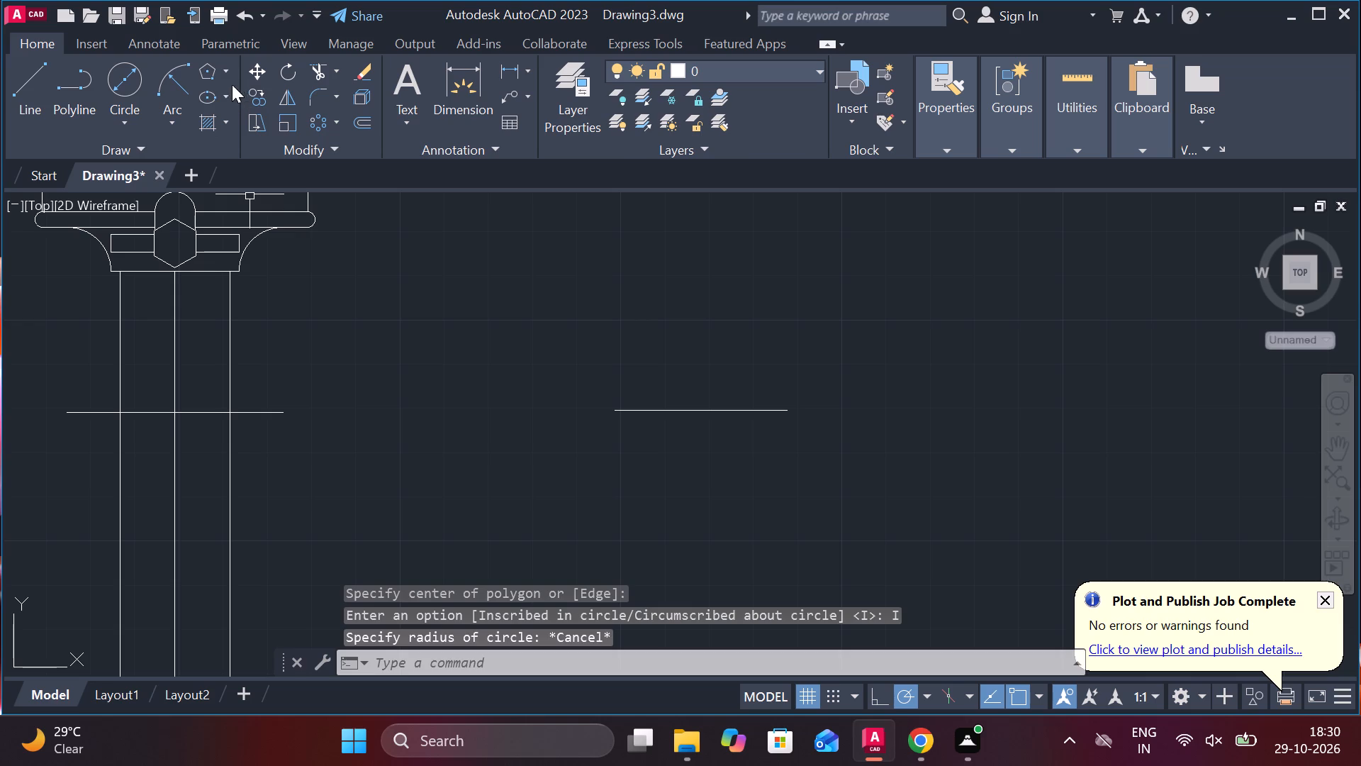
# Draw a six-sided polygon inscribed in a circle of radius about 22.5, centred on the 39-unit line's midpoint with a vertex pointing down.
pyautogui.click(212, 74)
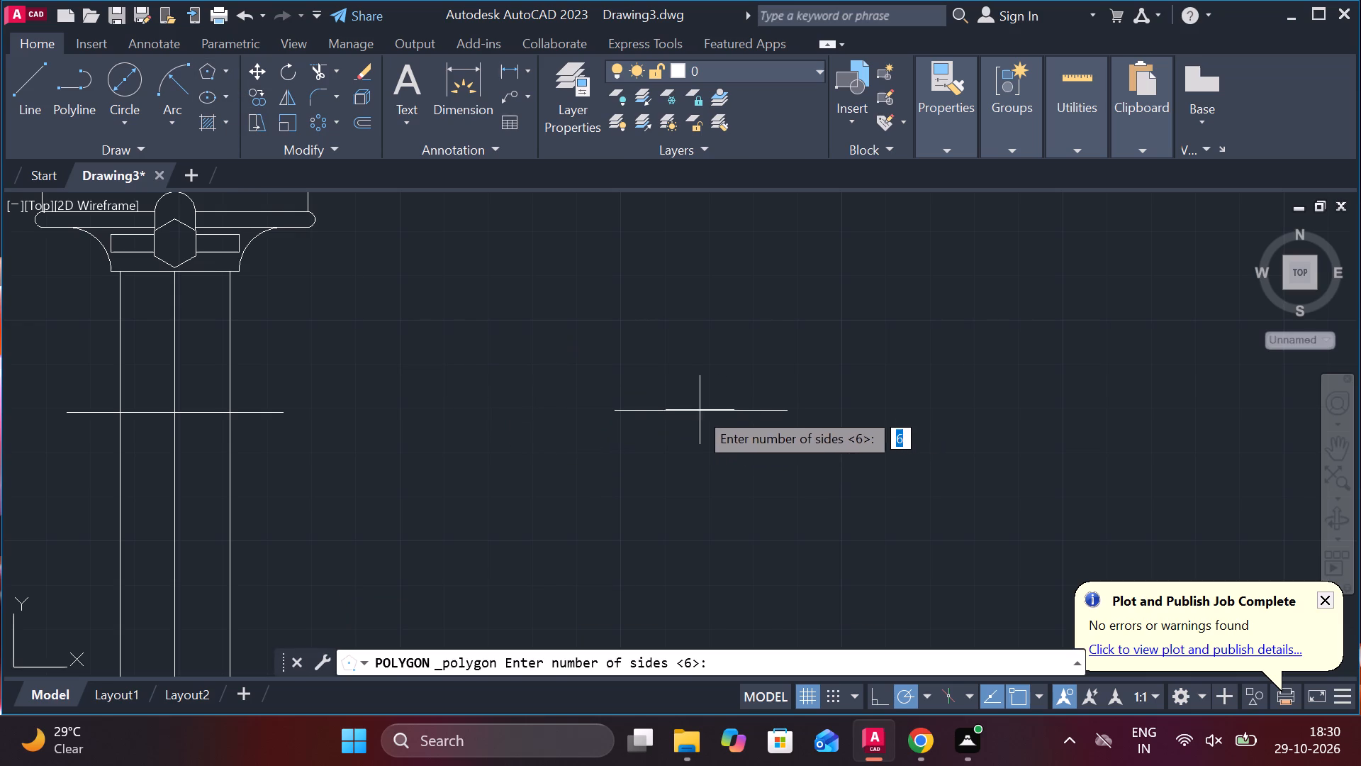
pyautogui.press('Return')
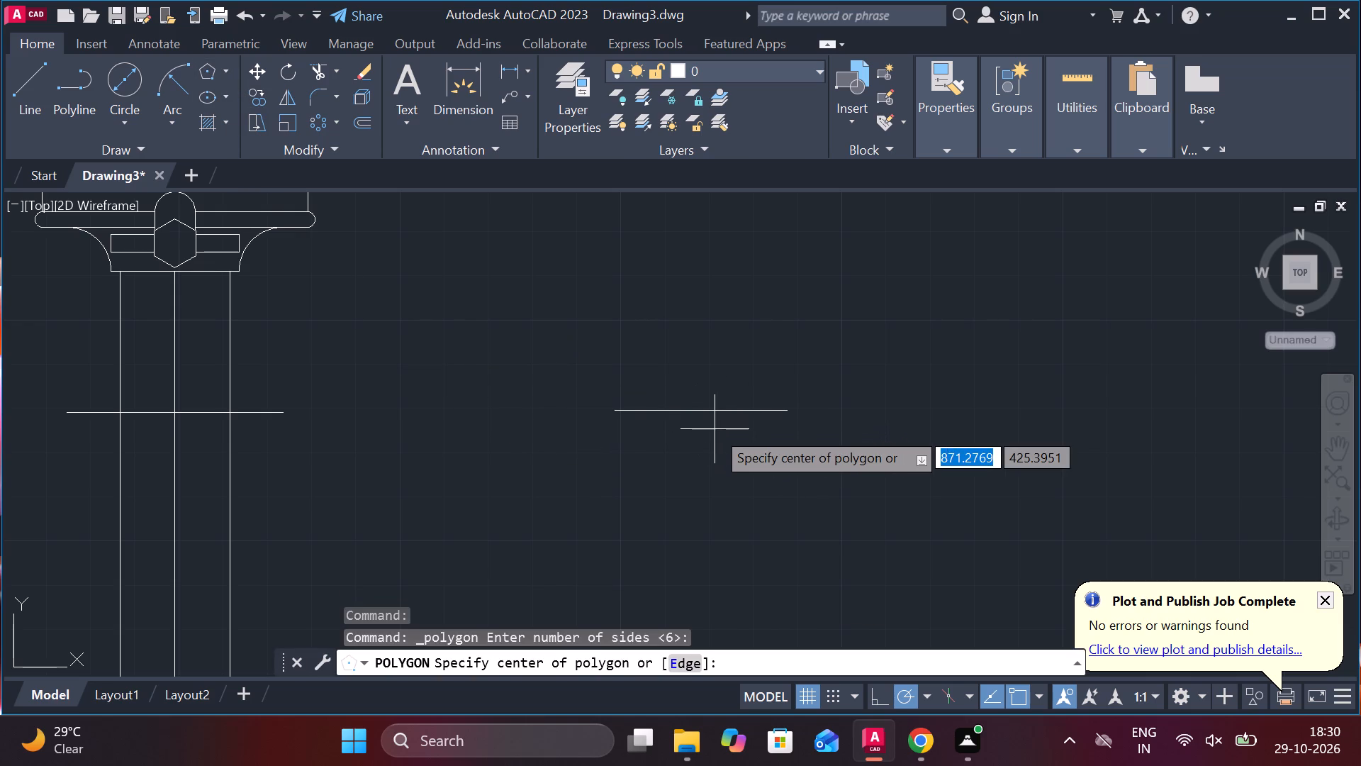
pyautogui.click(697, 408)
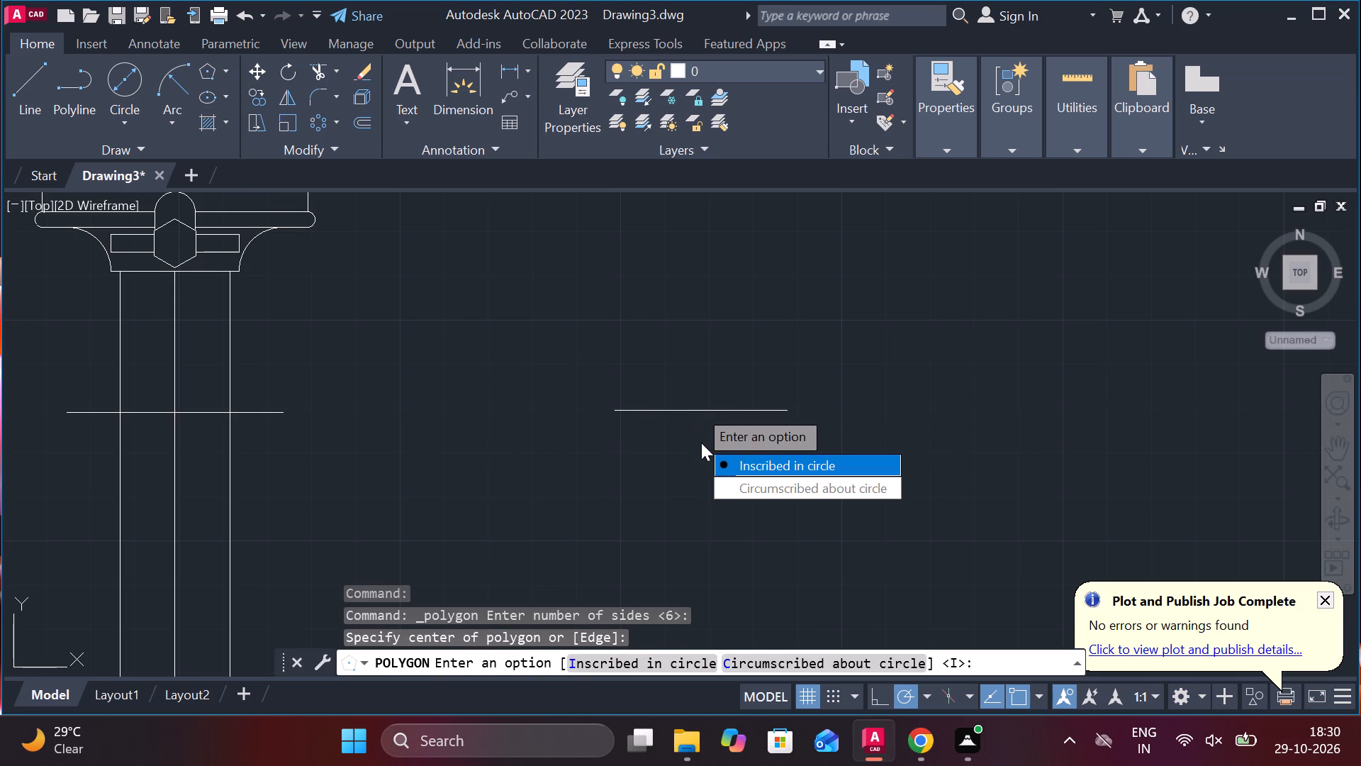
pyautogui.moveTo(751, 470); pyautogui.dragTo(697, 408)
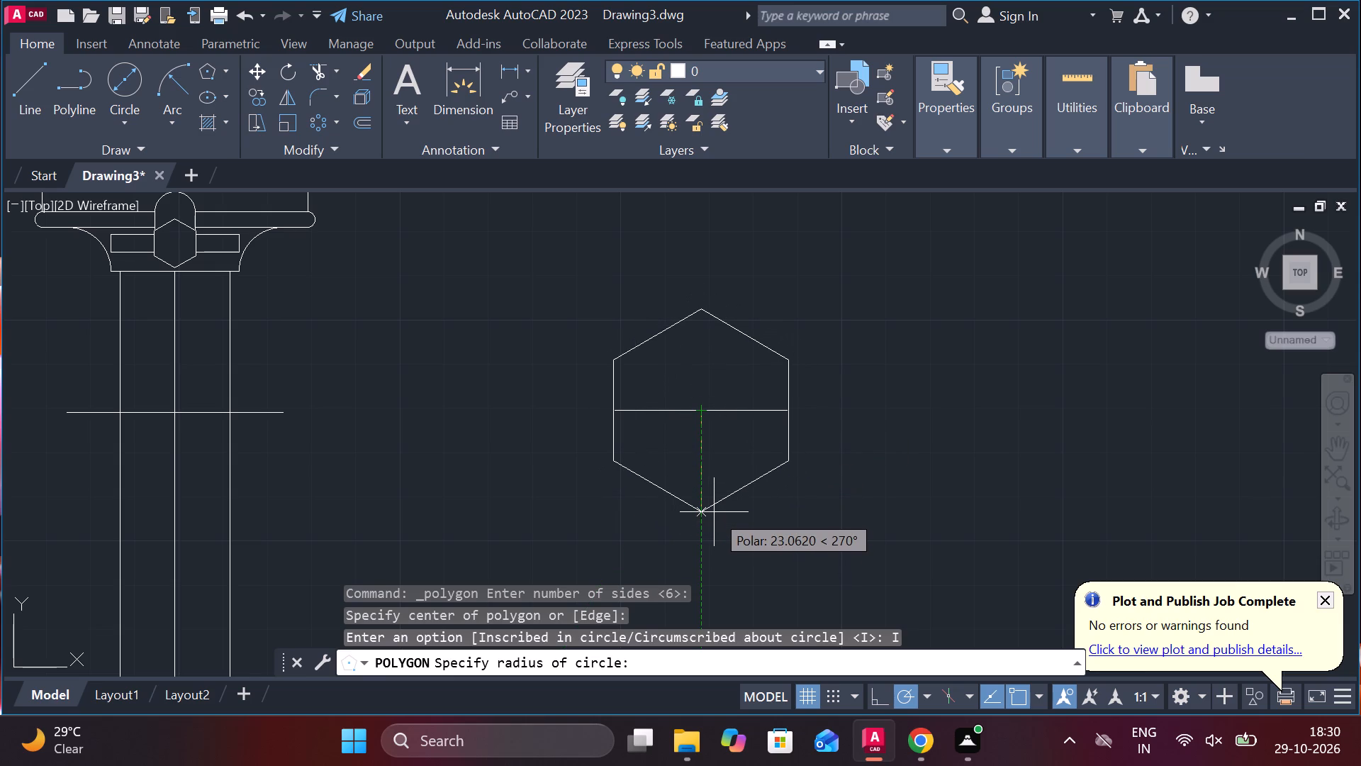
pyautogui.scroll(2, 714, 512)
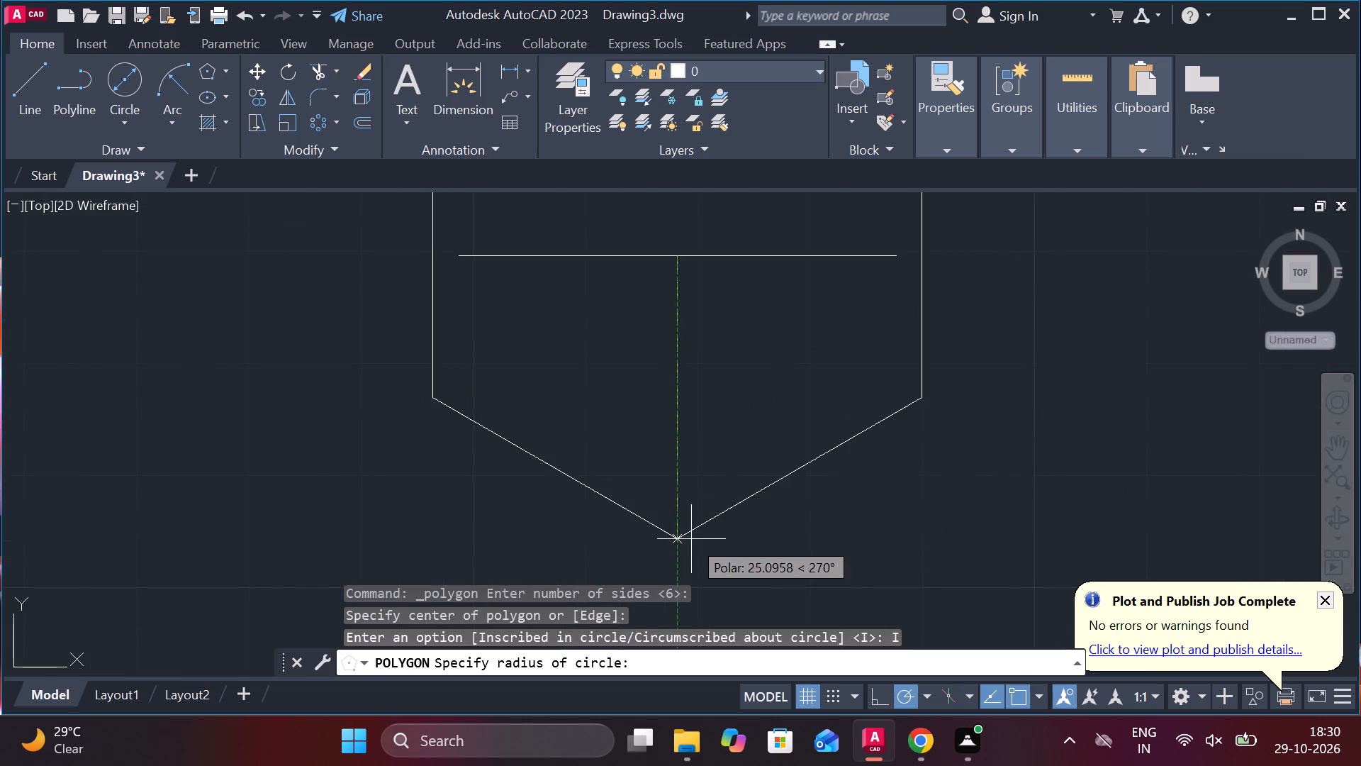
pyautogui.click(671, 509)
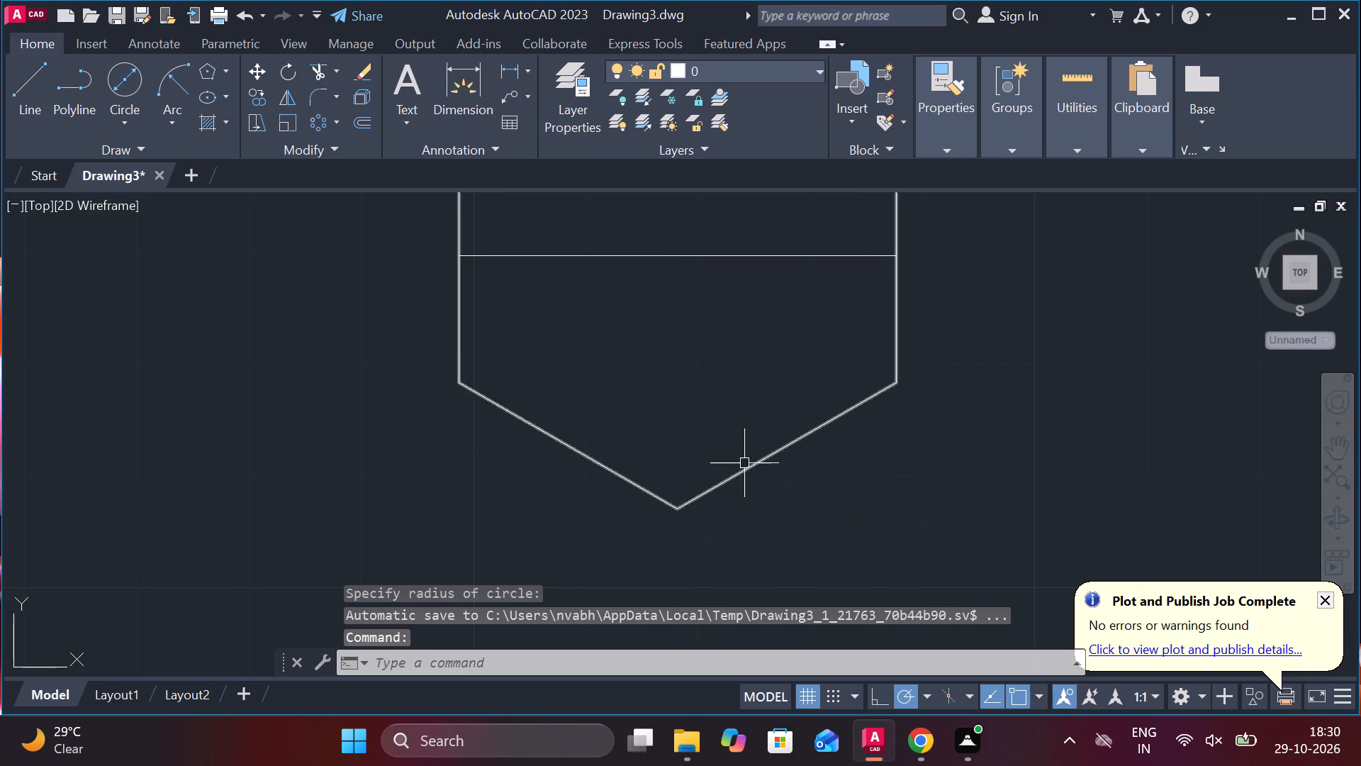
# Measure the hexagon between its lower-left and upper-right corners using an aligned dimension preview.
pyautogui.scroll(2, 362, 333)
pyautogui.scroll(-4, 362, 333)
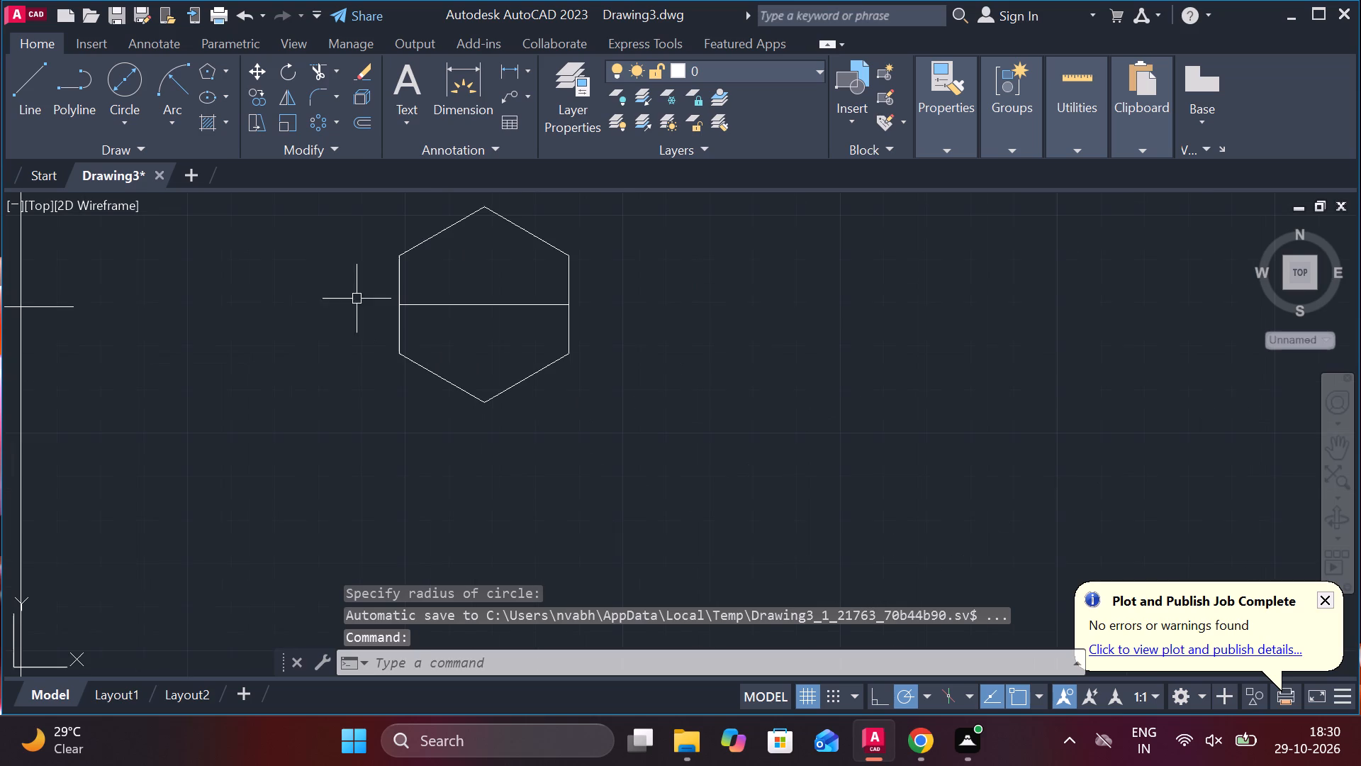
pyautogui.click(534, 72)
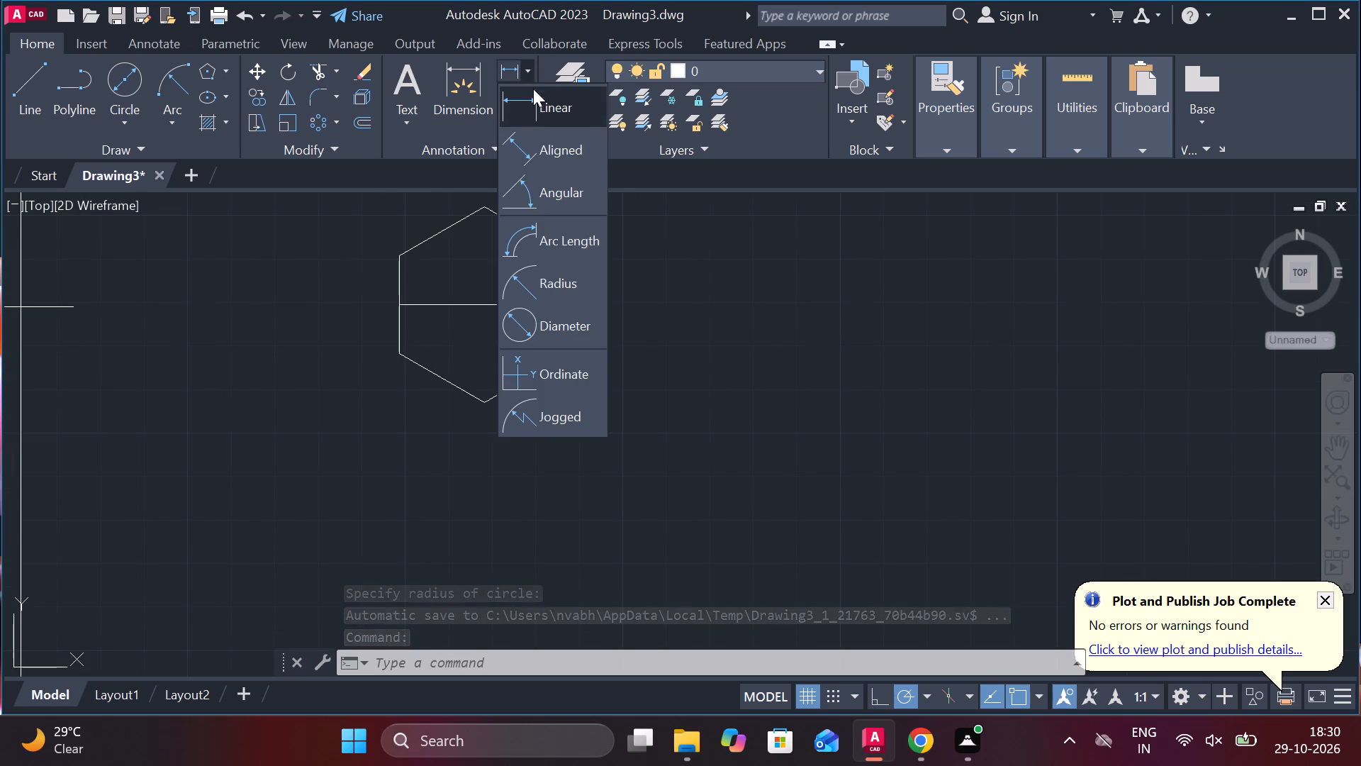
pyautogui.click(535, 151)
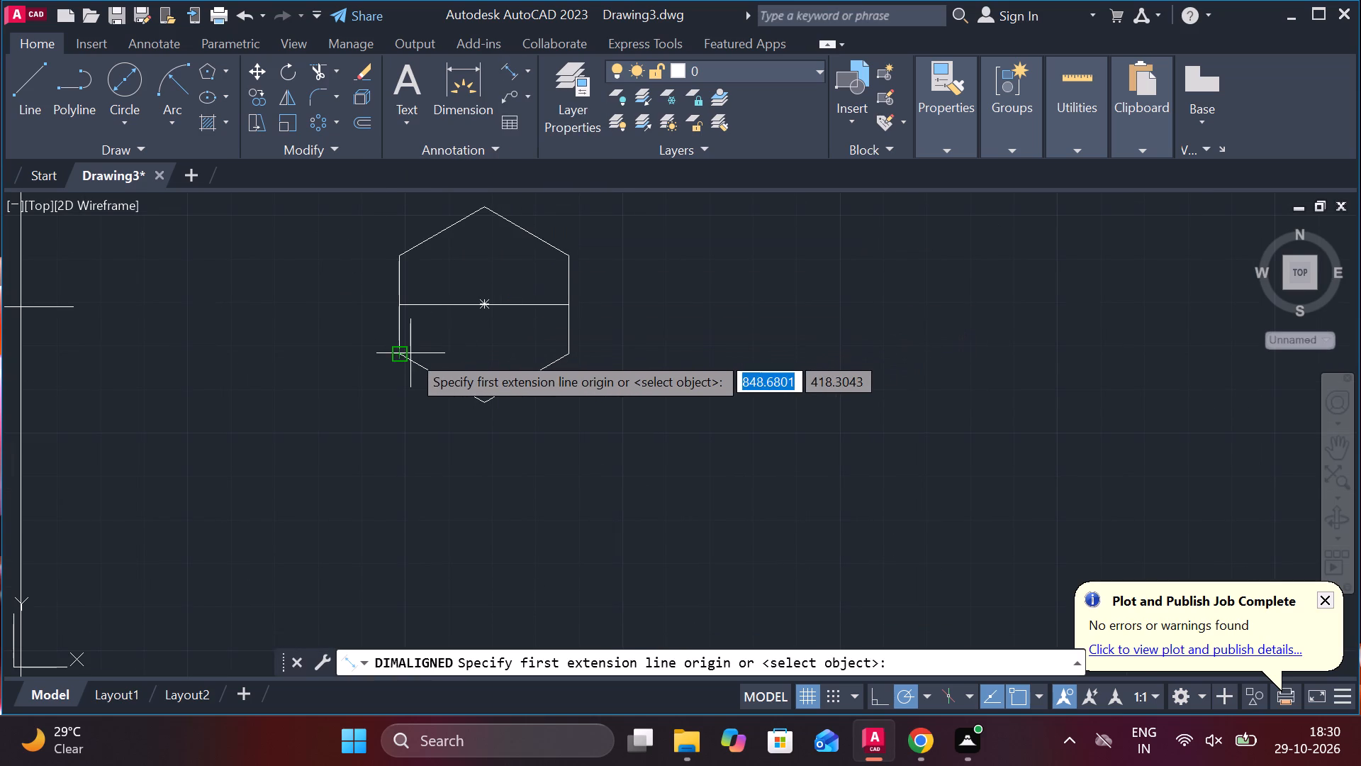
pyautogui.click(410, 353)
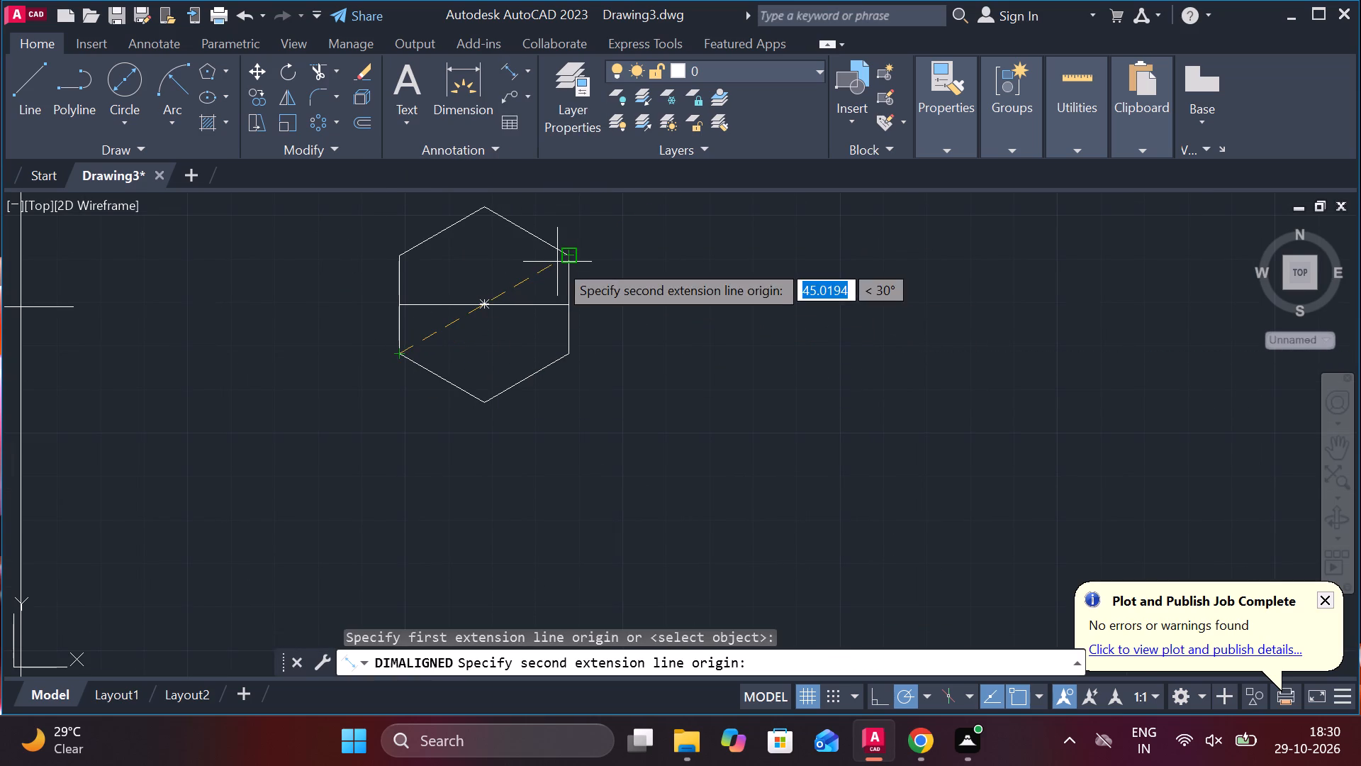
pyautogui.click(557, 262)
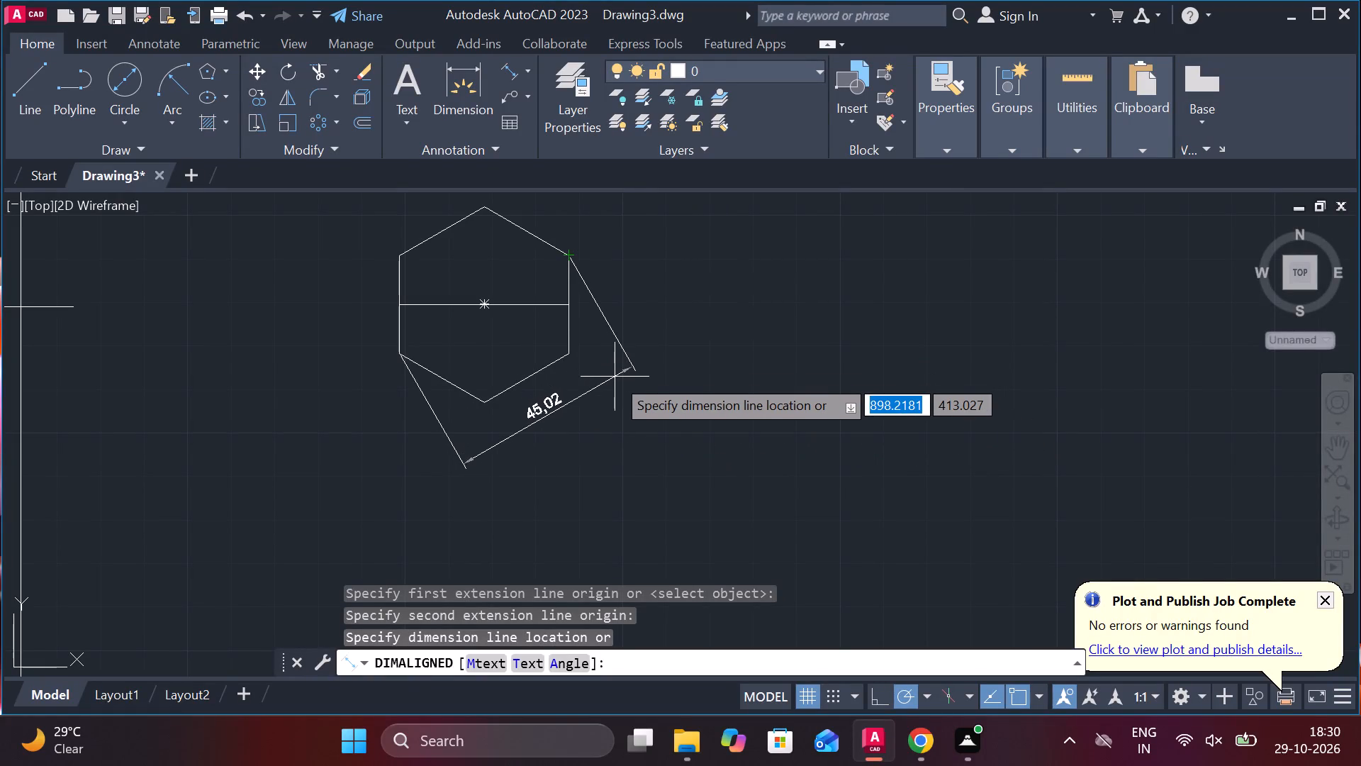
pyautogui.press('Escape')
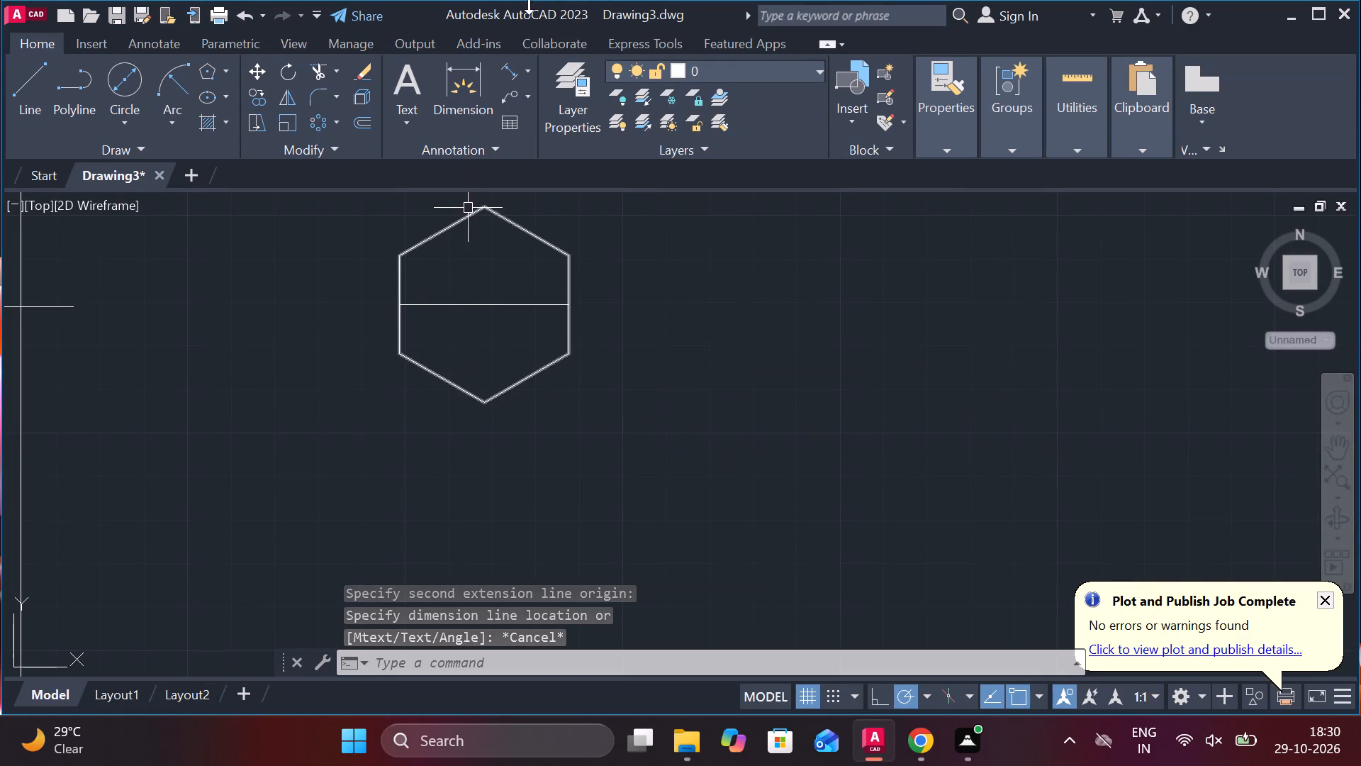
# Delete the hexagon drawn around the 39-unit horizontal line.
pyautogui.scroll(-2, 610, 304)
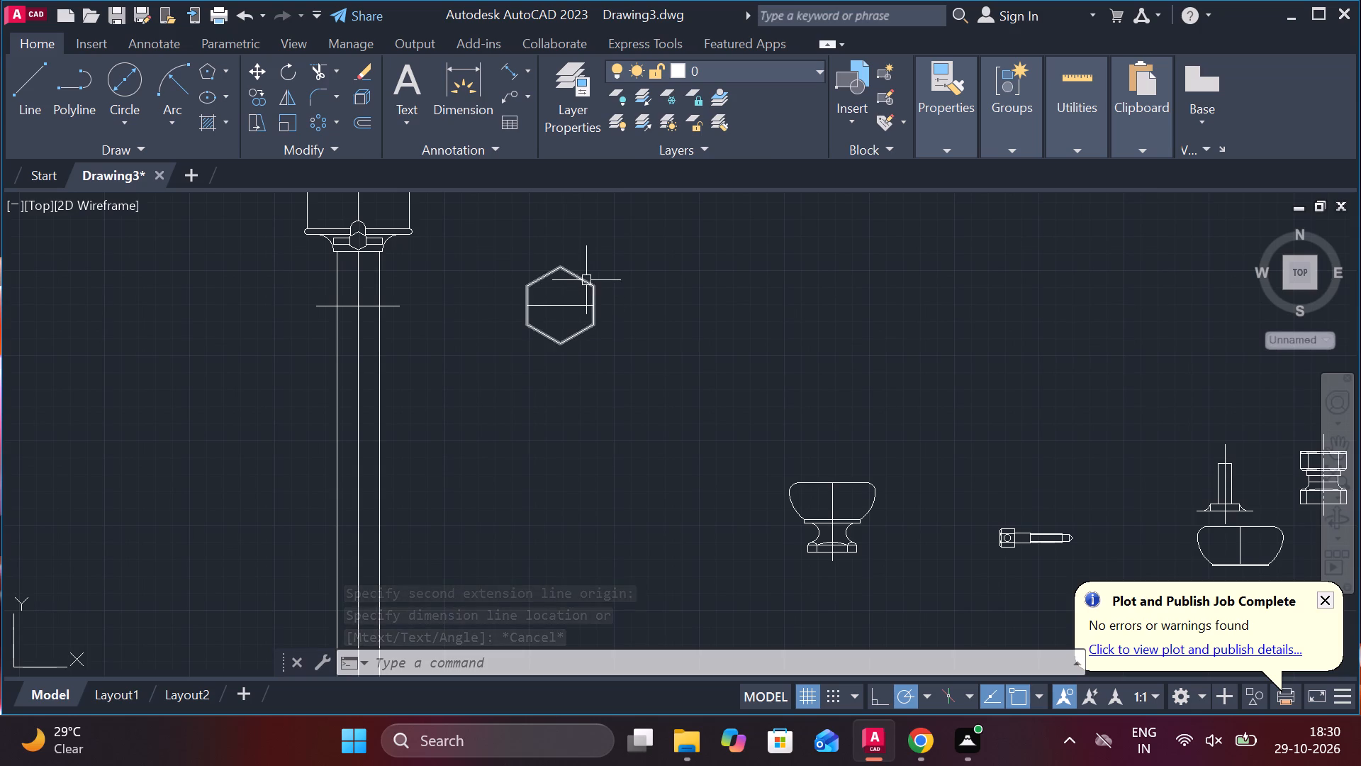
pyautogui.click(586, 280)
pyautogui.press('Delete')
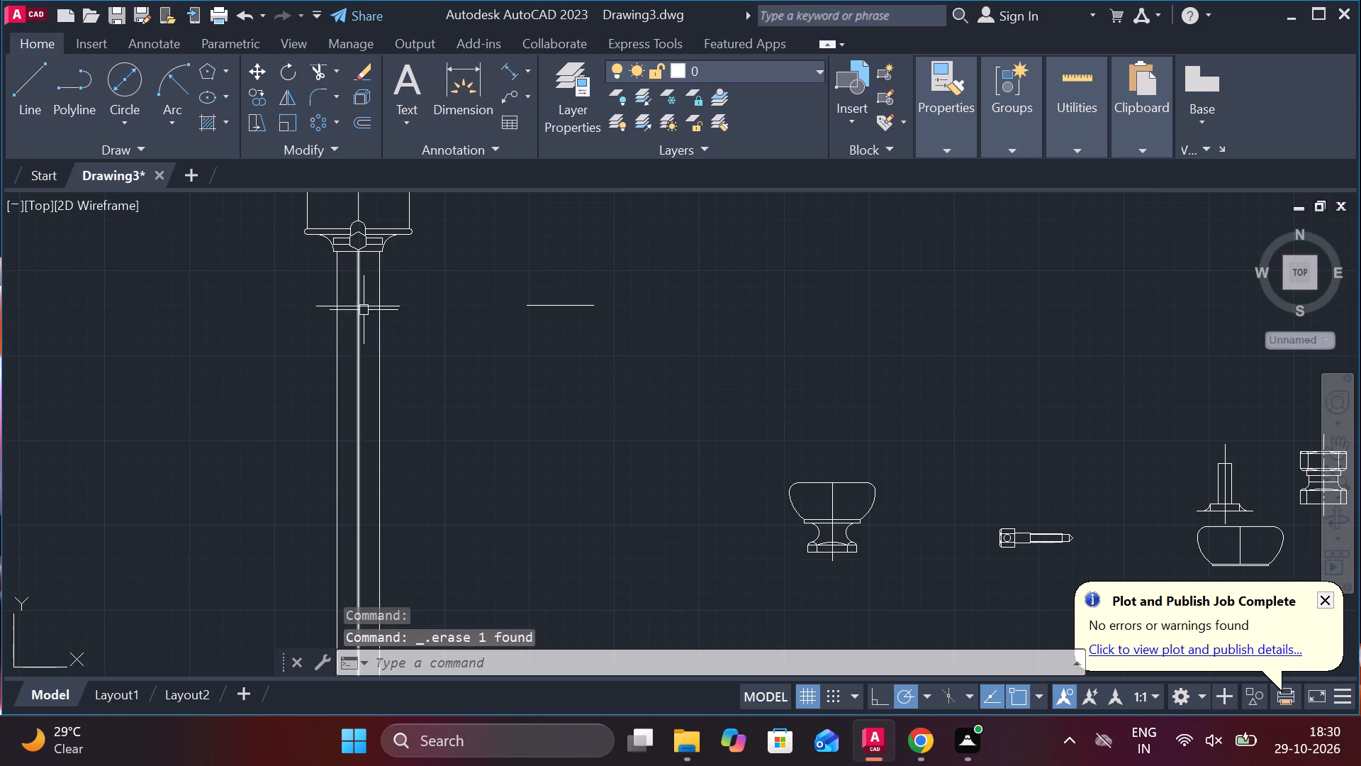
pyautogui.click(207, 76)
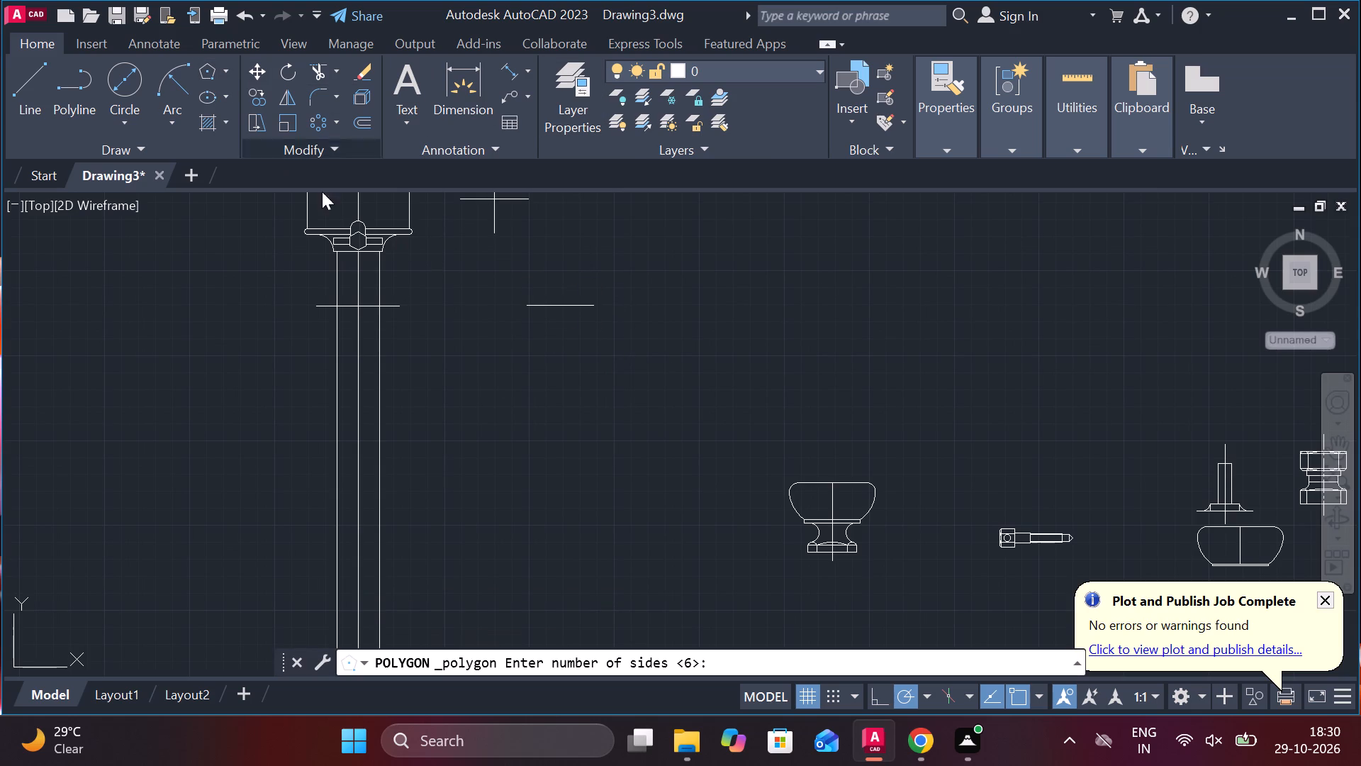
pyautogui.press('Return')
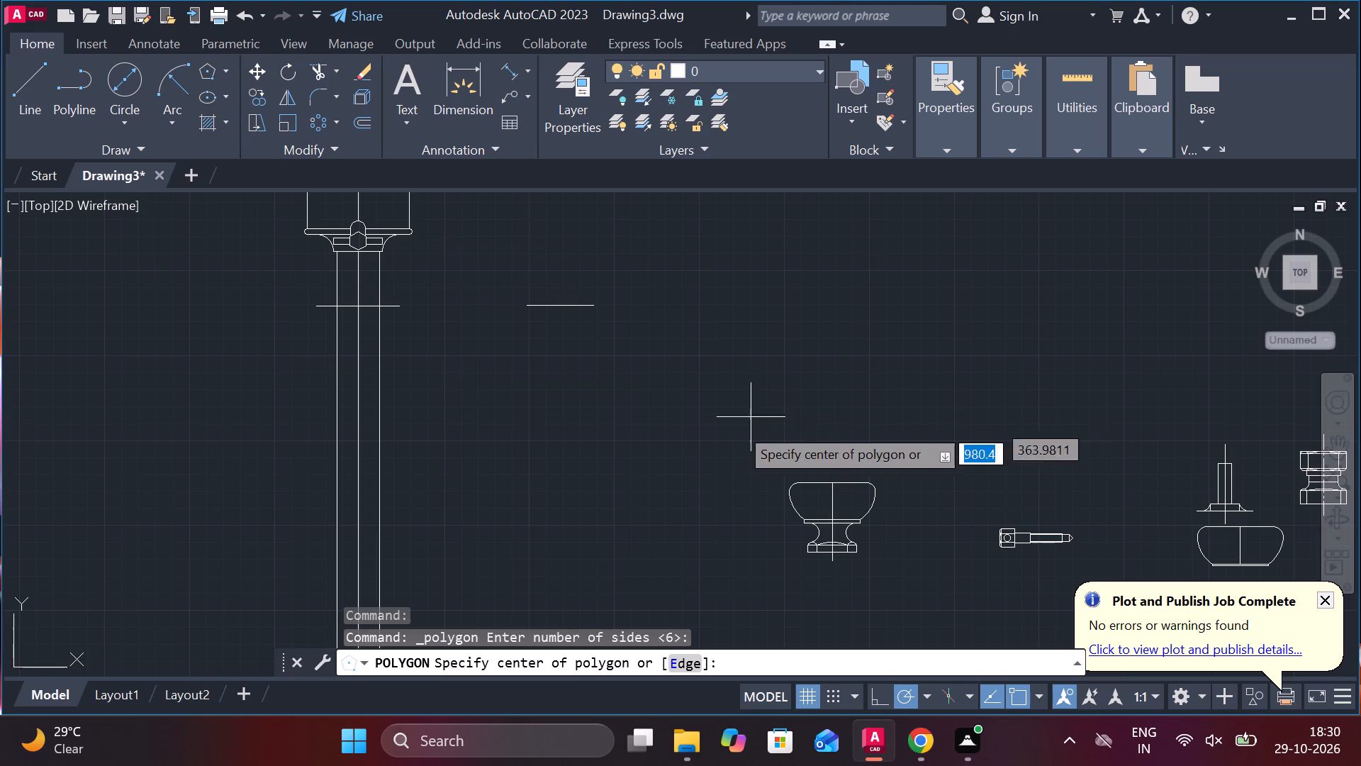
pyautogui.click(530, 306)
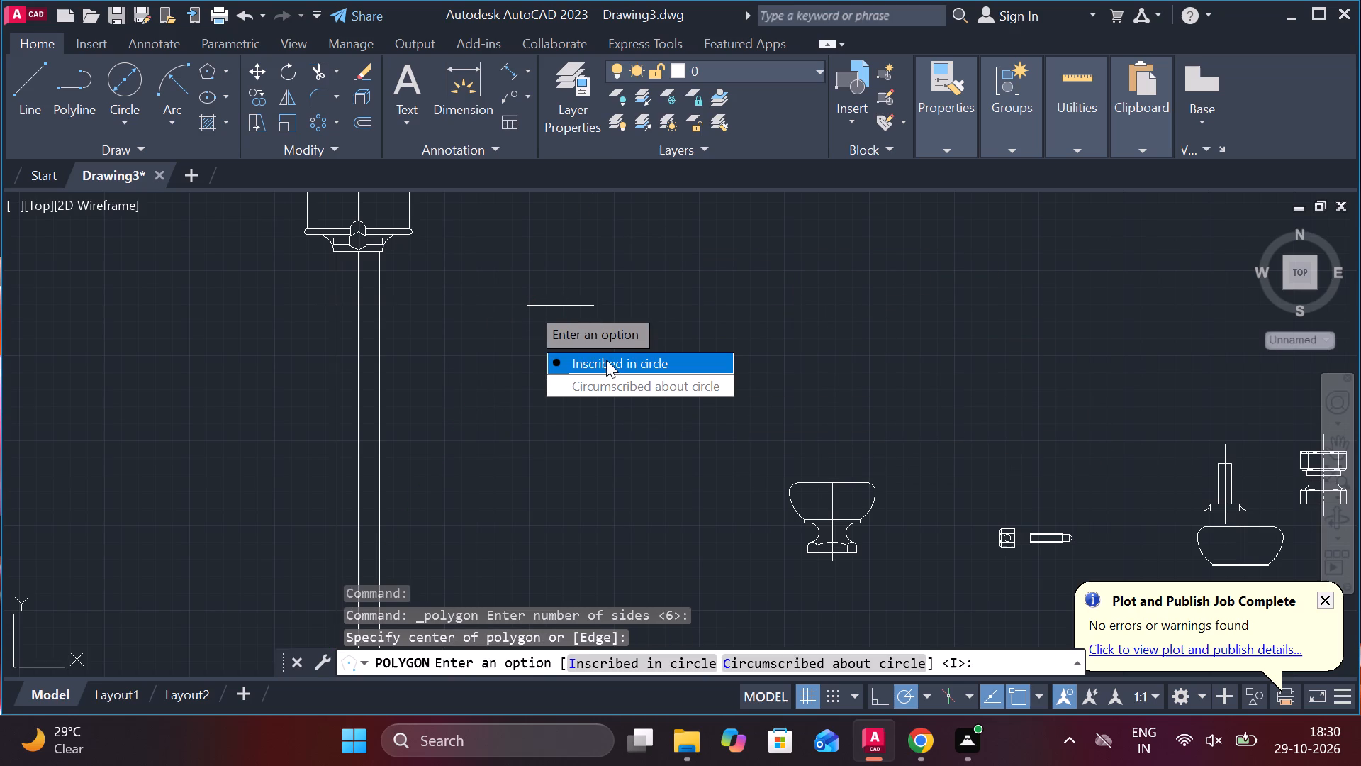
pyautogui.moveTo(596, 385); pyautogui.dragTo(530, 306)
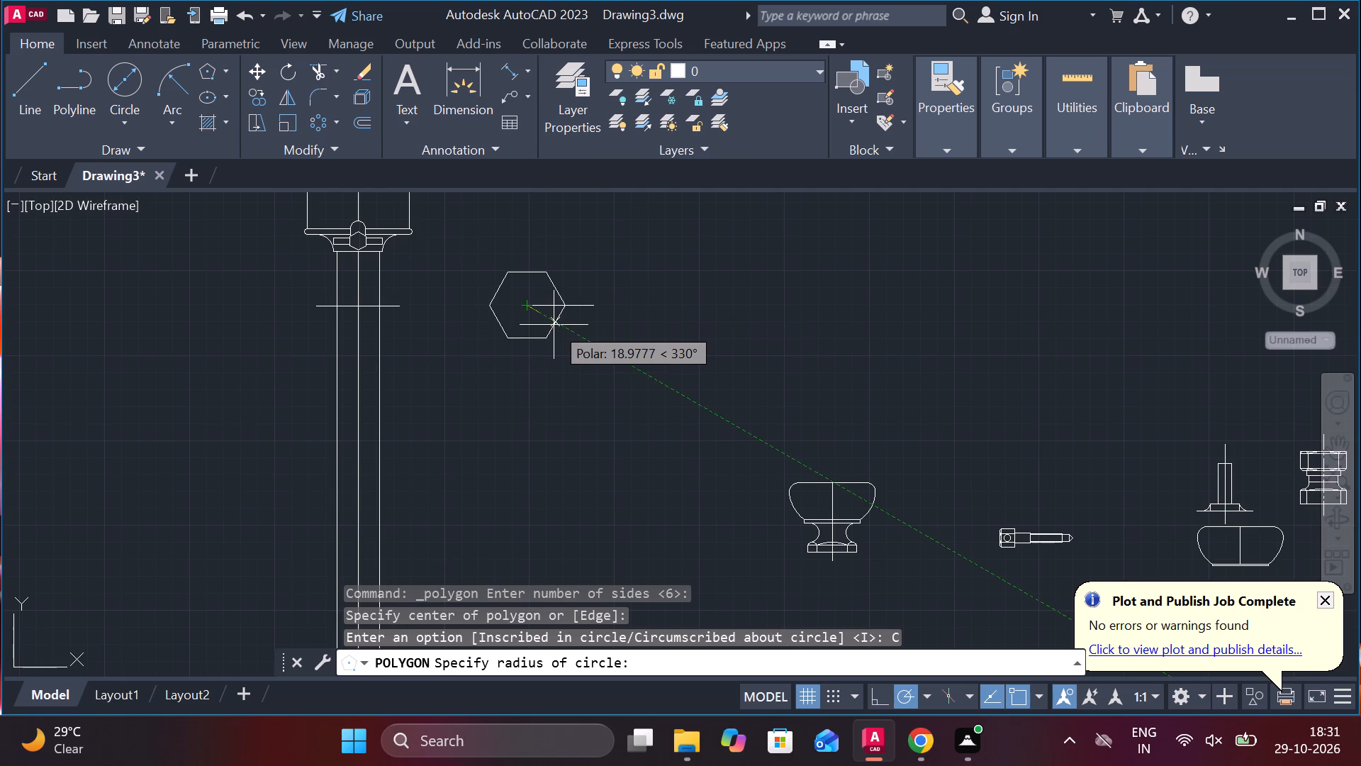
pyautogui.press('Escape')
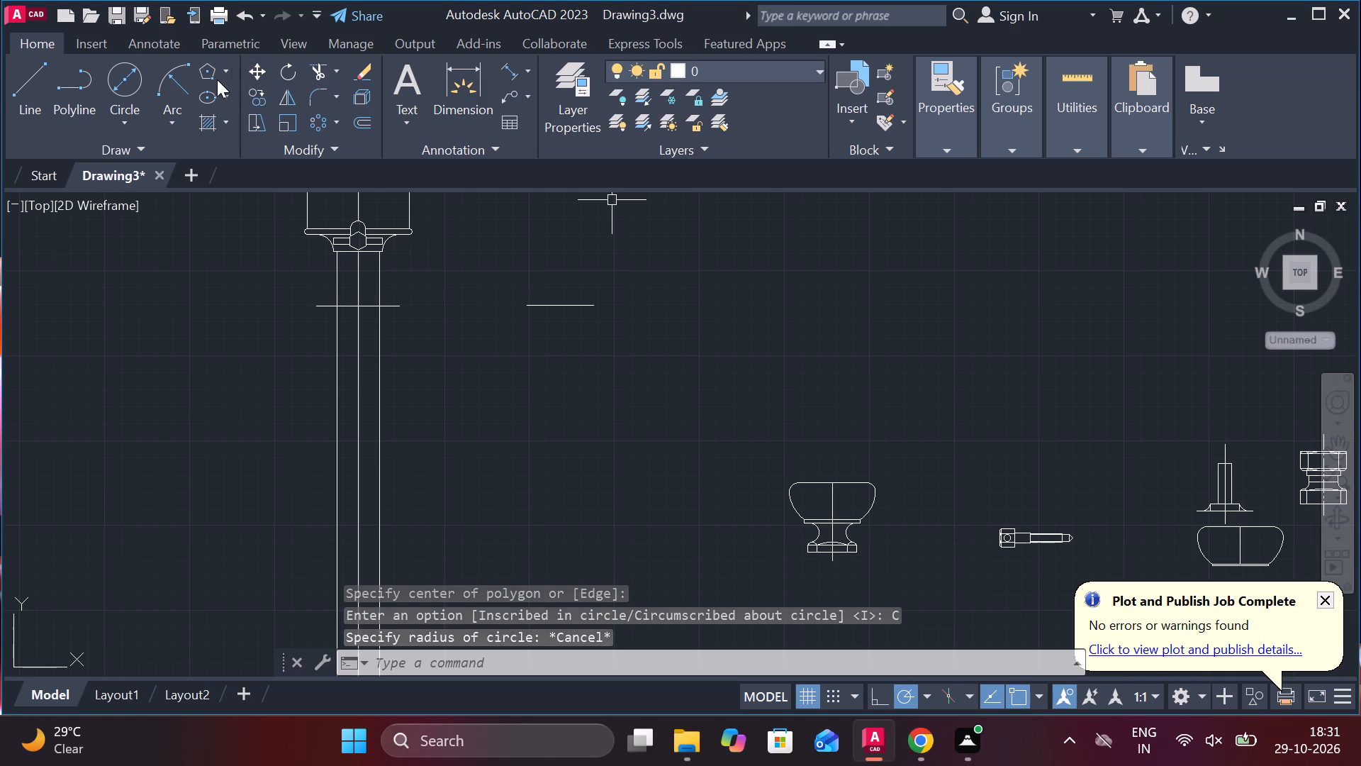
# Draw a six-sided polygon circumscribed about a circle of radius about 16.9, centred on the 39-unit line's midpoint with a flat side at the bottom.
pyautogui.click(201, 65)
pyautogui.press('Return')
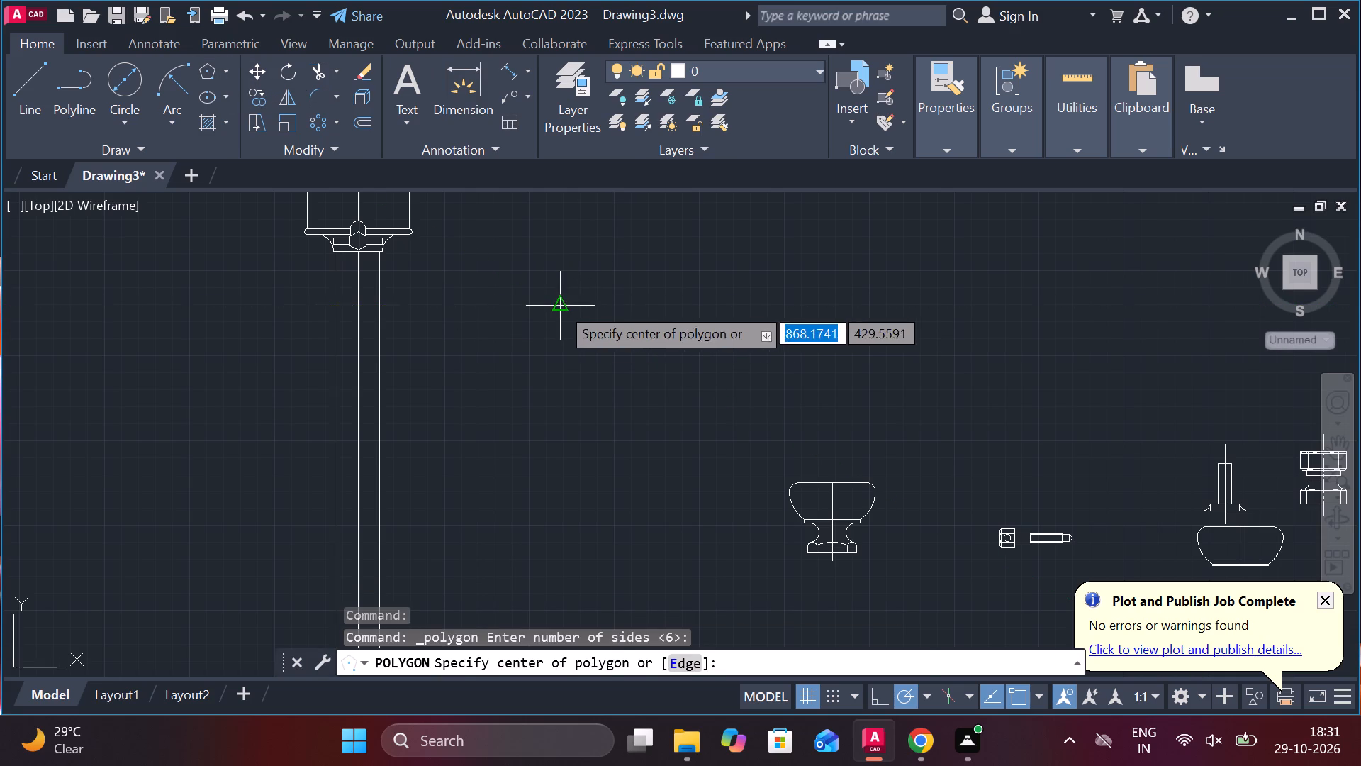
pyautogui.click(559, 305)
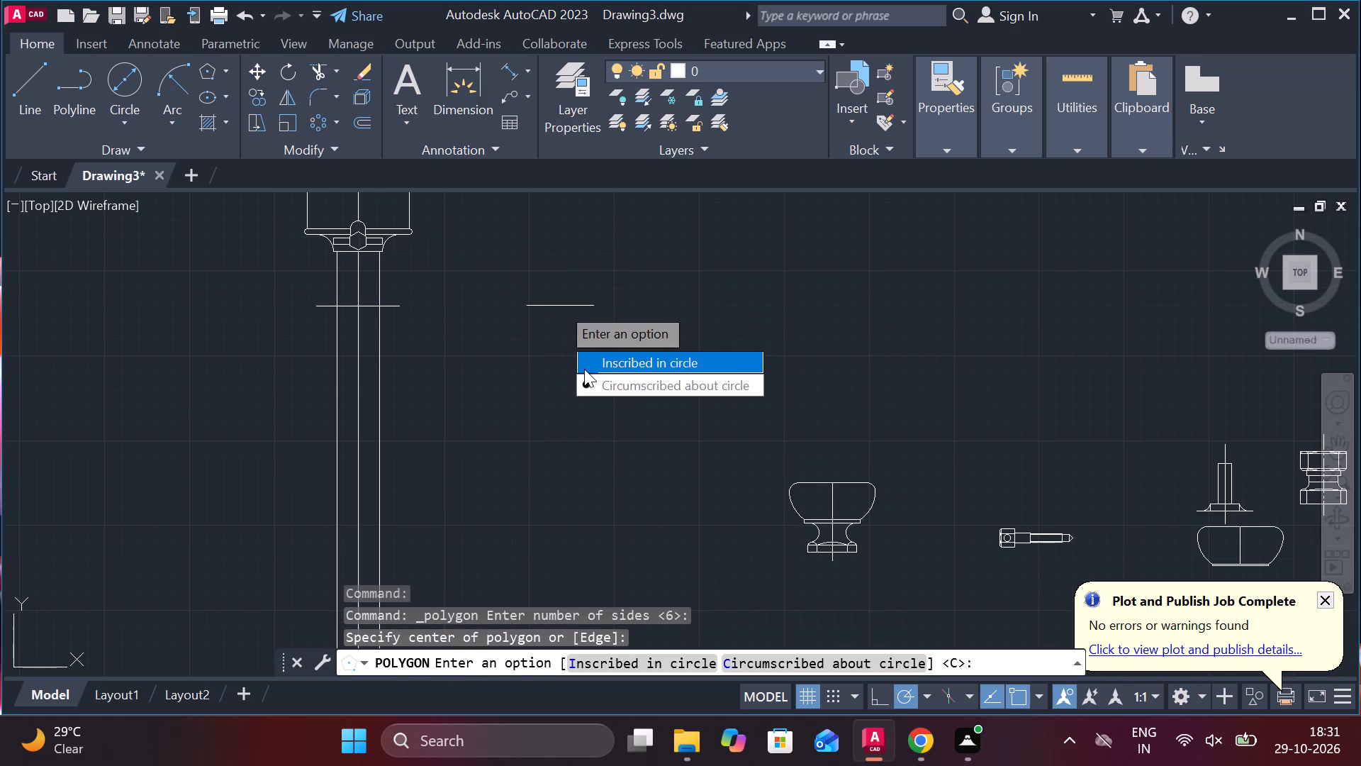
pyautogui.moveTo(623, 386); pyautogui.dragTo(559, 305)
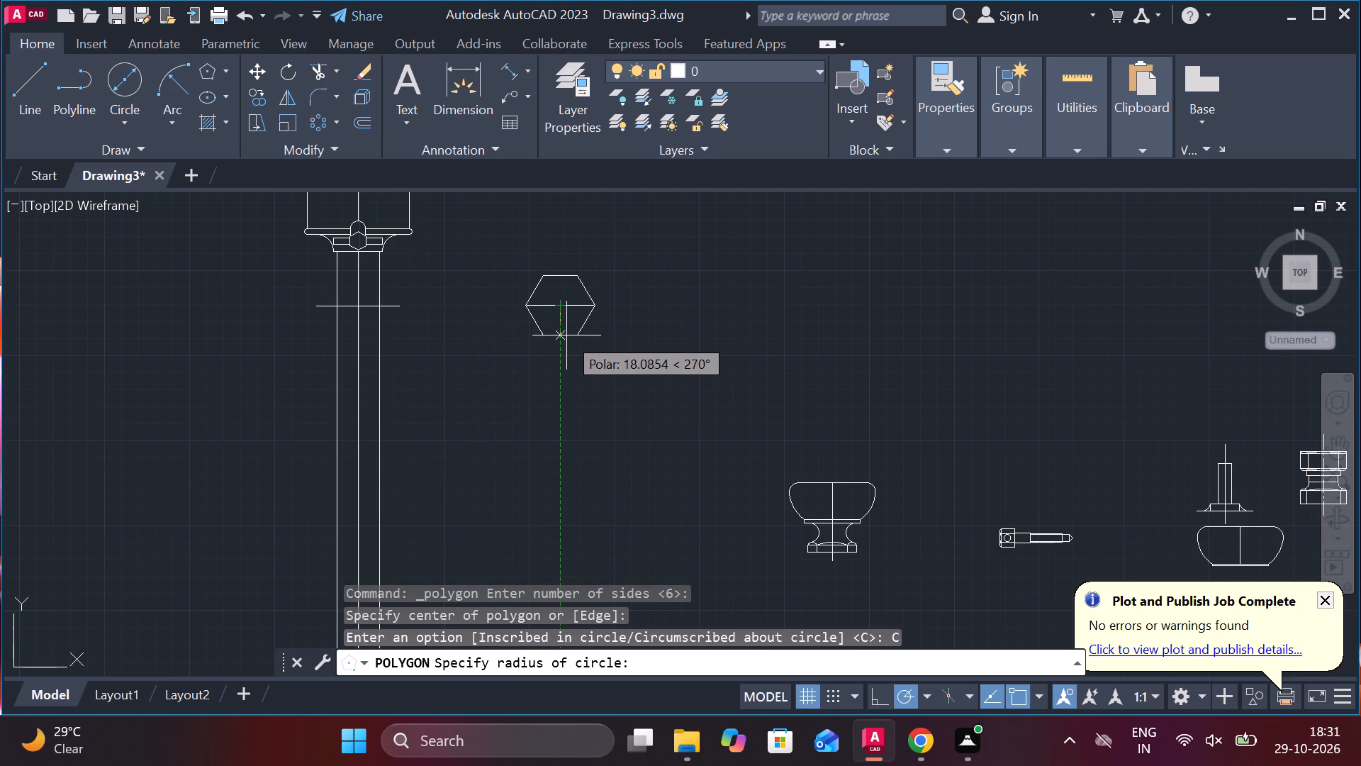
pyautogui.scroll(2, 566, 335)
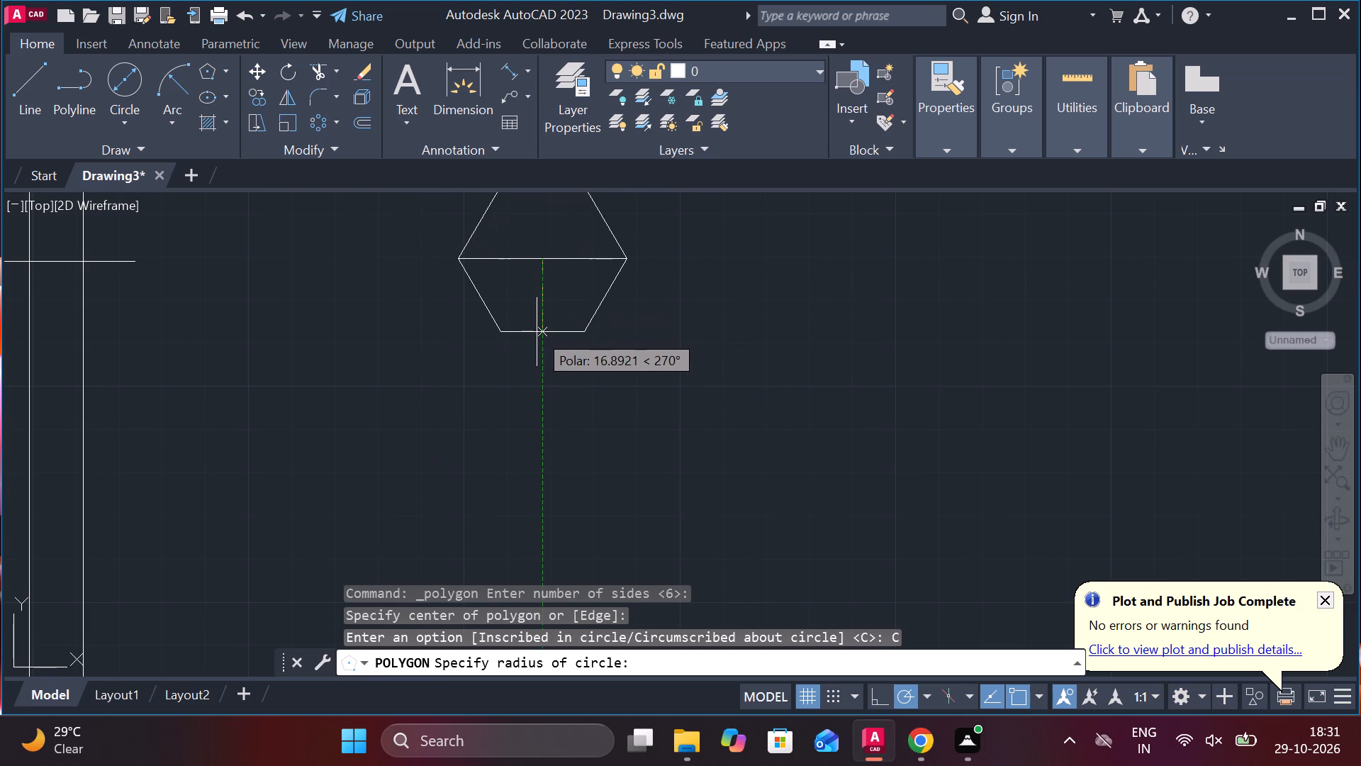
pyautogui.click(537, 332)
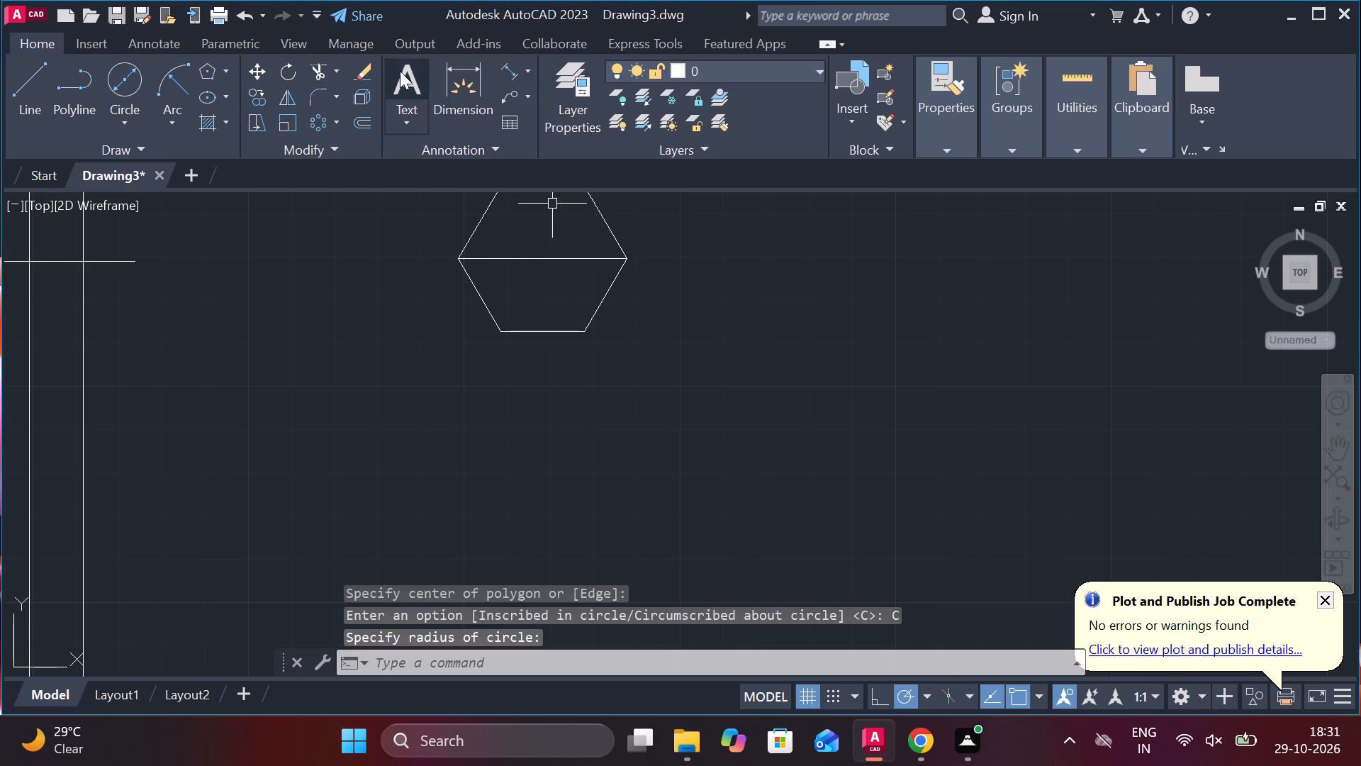
# Measure the hexagon between its lower-left and upper-right corners using an aligned dimension preview.
pyautogui.click(515, 65)
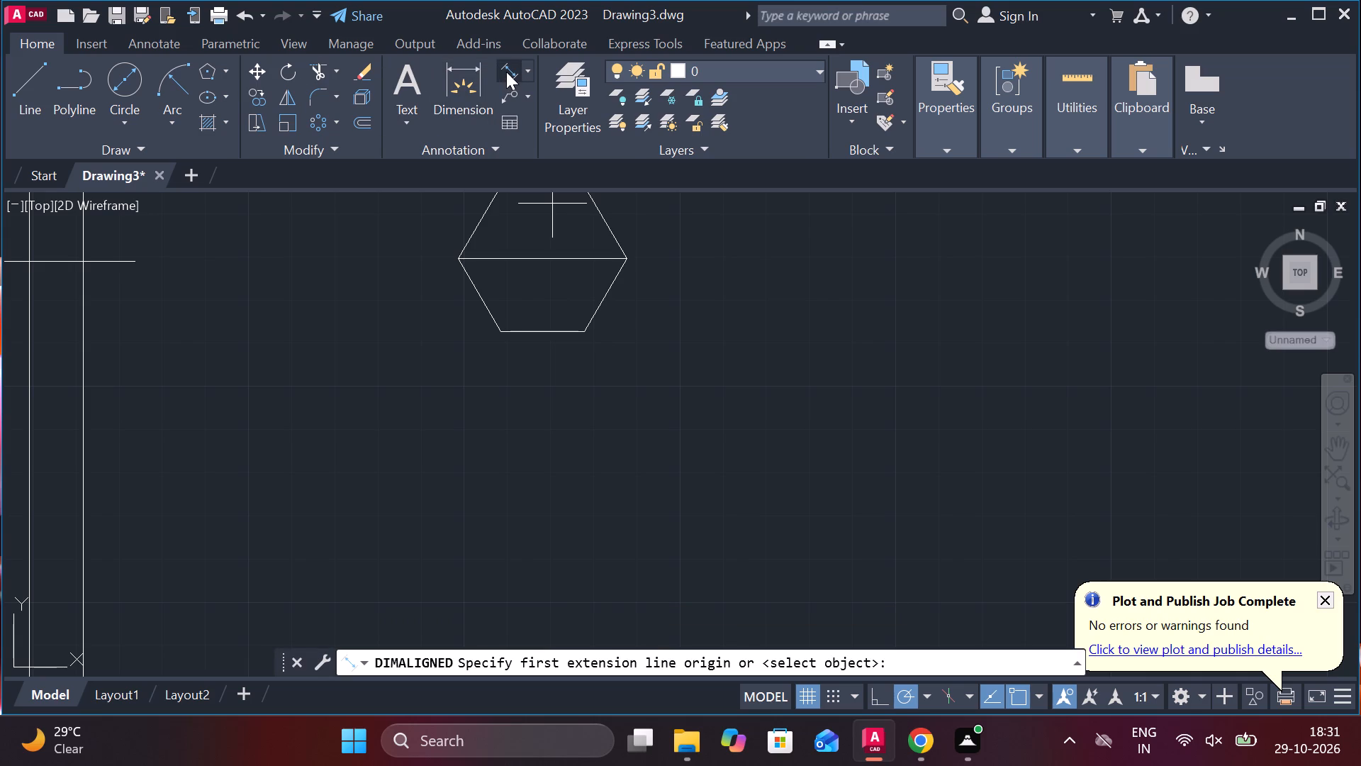
pyautogui.click(506, 72)
pyautogui.click(500, 324)
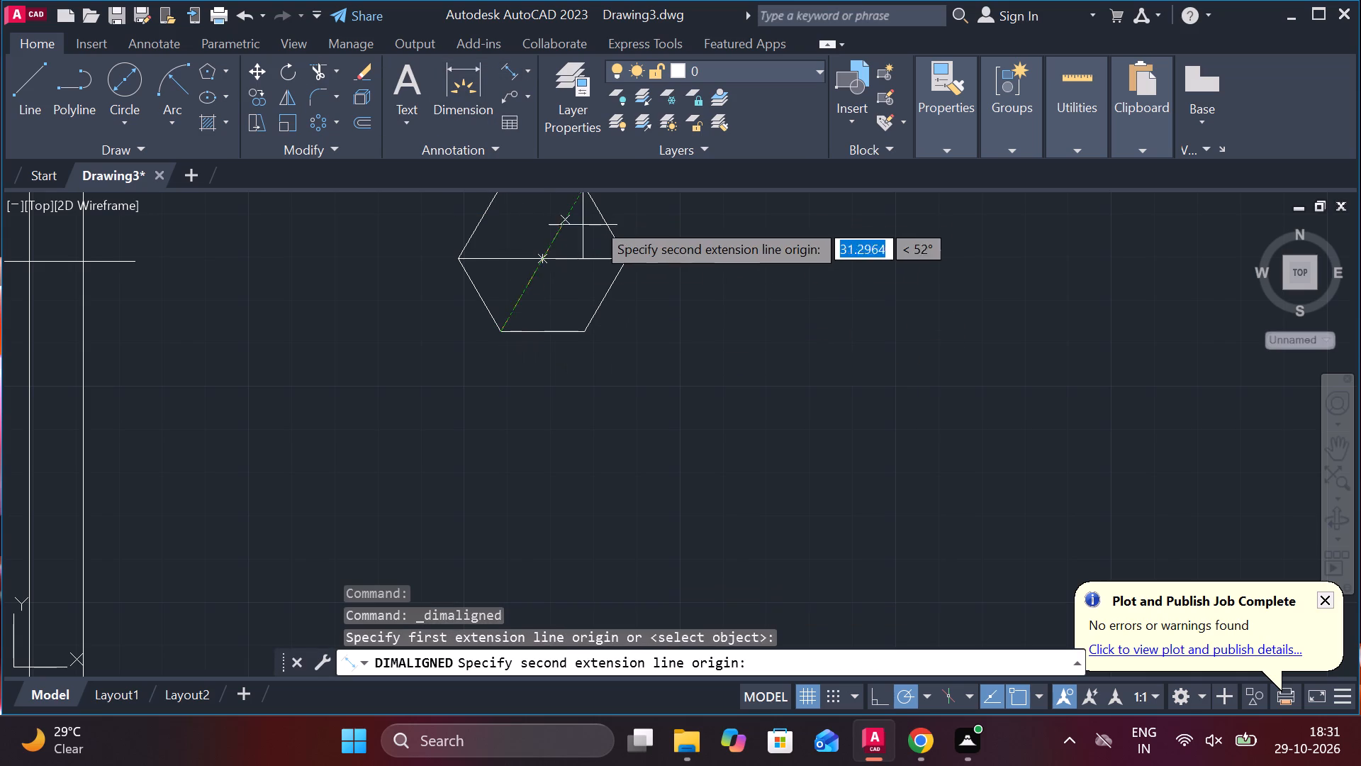
pyautogui.scroll(-2, 598, 219)
pyautogui.click(597, 206)
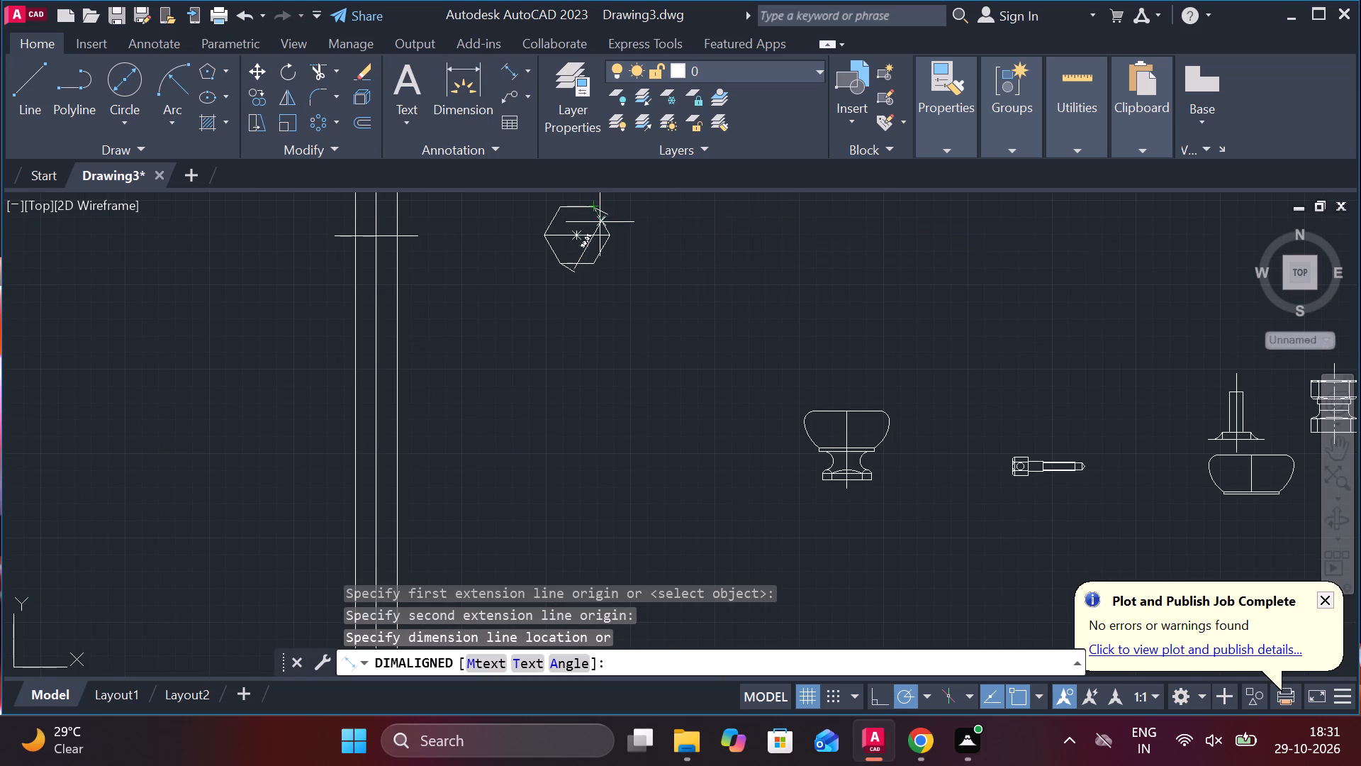
pyautogui.scroll(3, 618, 278)
pyautogui.scroll(-2, 618, 278)
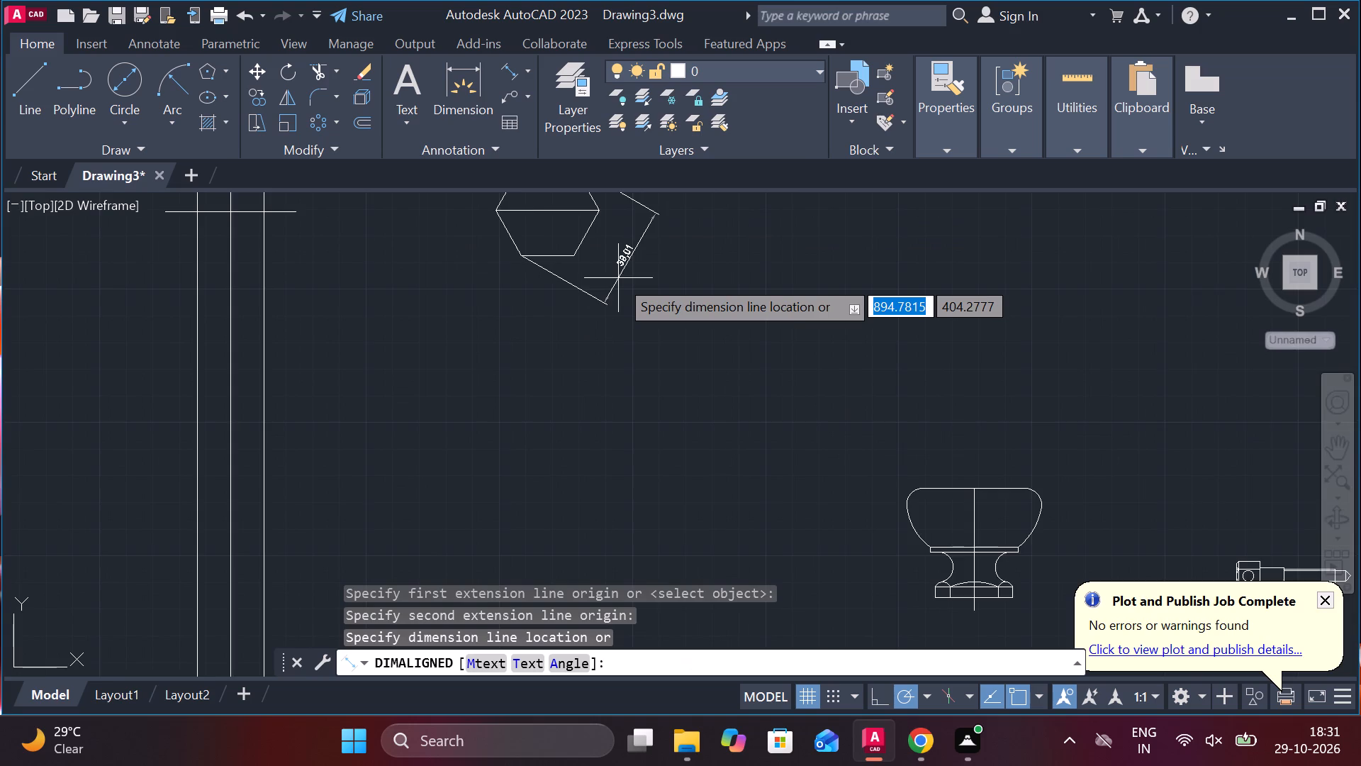
pyautogui.scroll(-1, 618, 278)
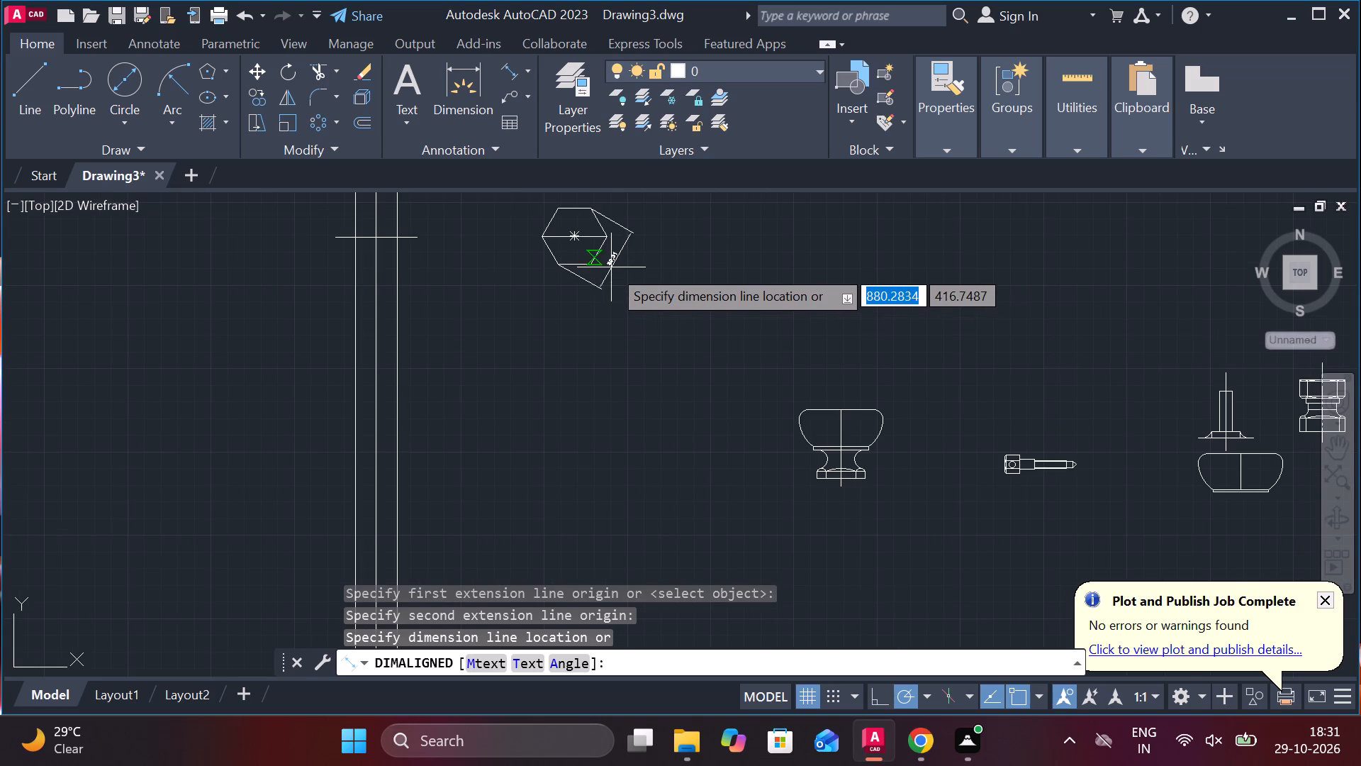
pyautogui.scroll(1, 611, 267)
pyautogui.press('Escape')
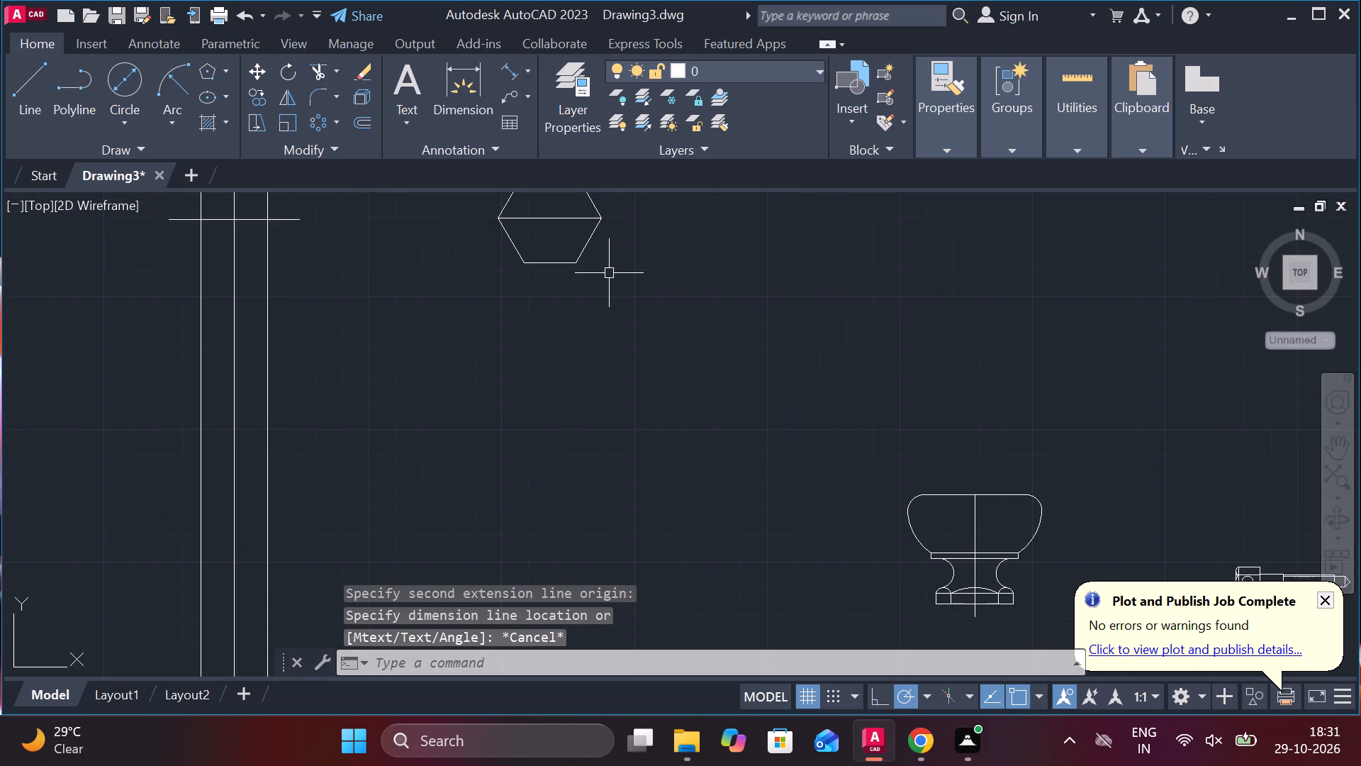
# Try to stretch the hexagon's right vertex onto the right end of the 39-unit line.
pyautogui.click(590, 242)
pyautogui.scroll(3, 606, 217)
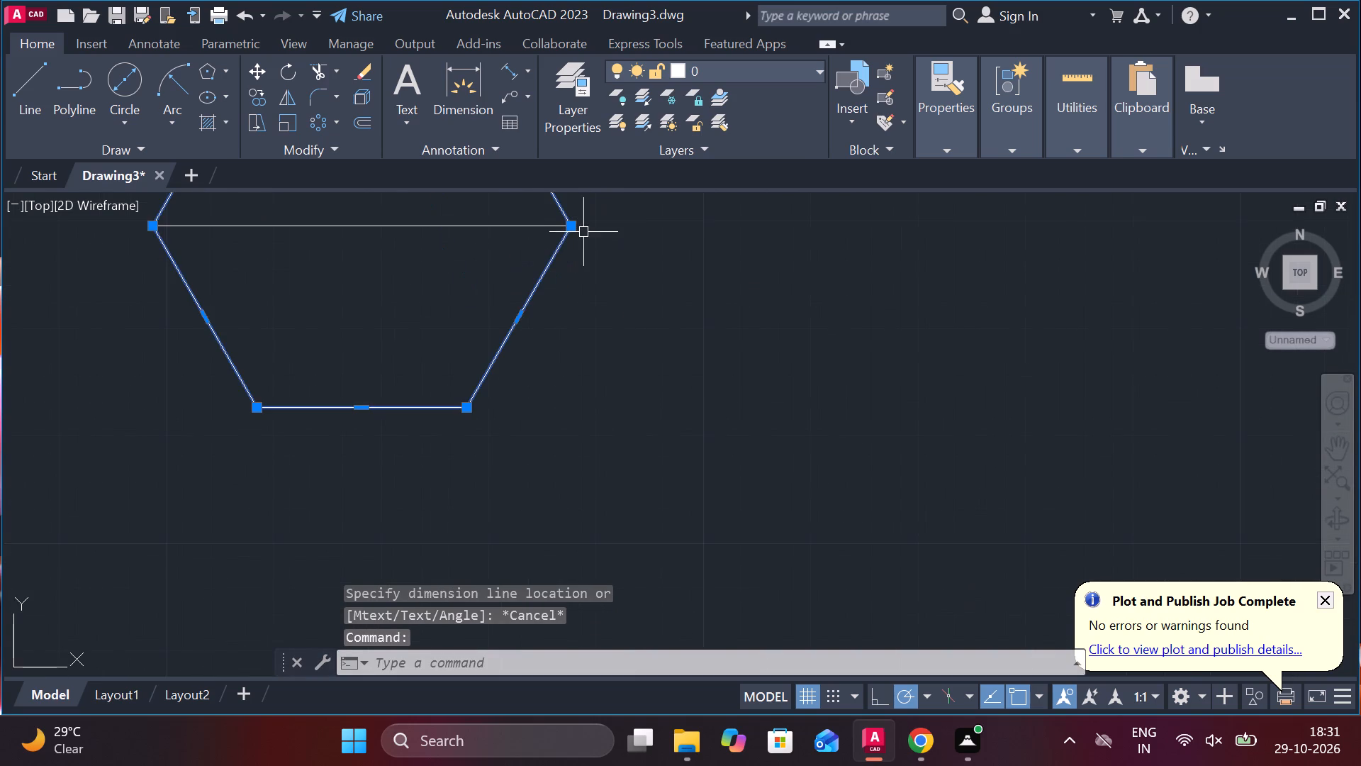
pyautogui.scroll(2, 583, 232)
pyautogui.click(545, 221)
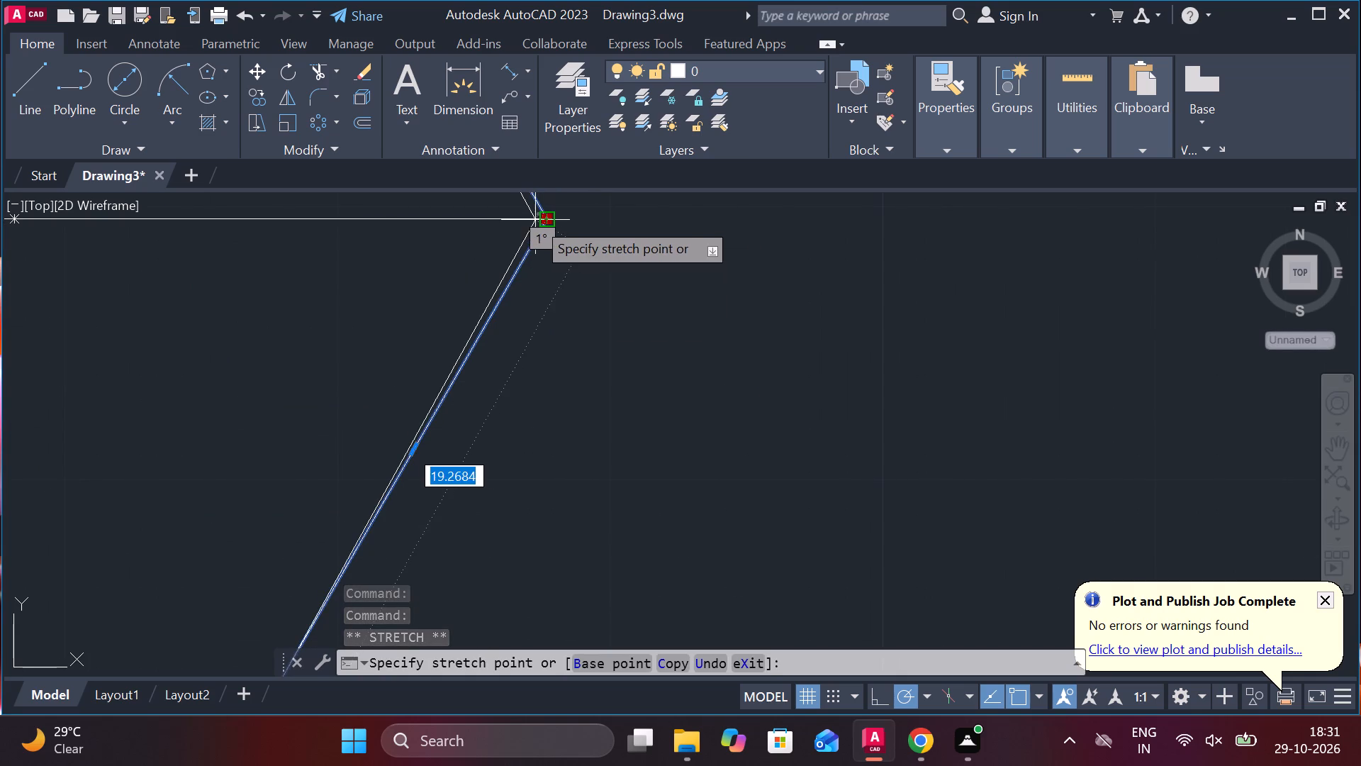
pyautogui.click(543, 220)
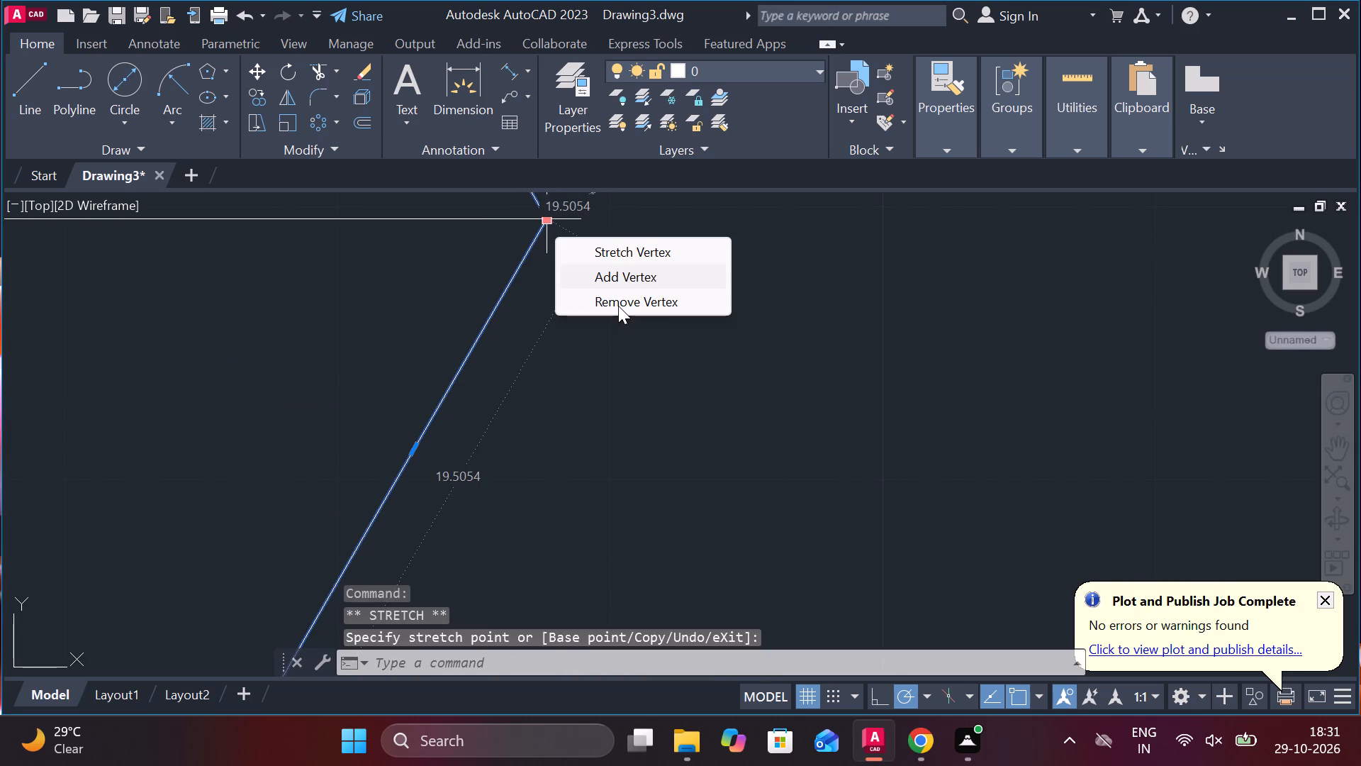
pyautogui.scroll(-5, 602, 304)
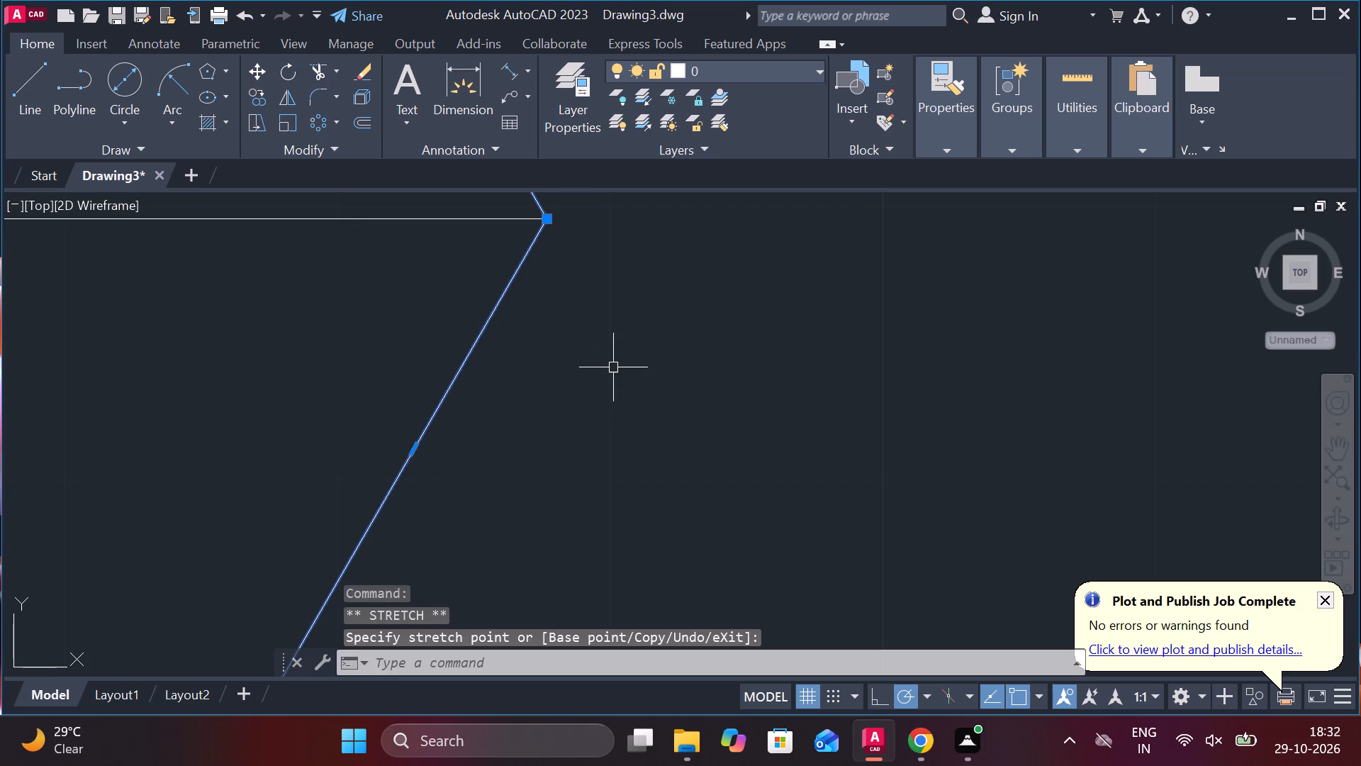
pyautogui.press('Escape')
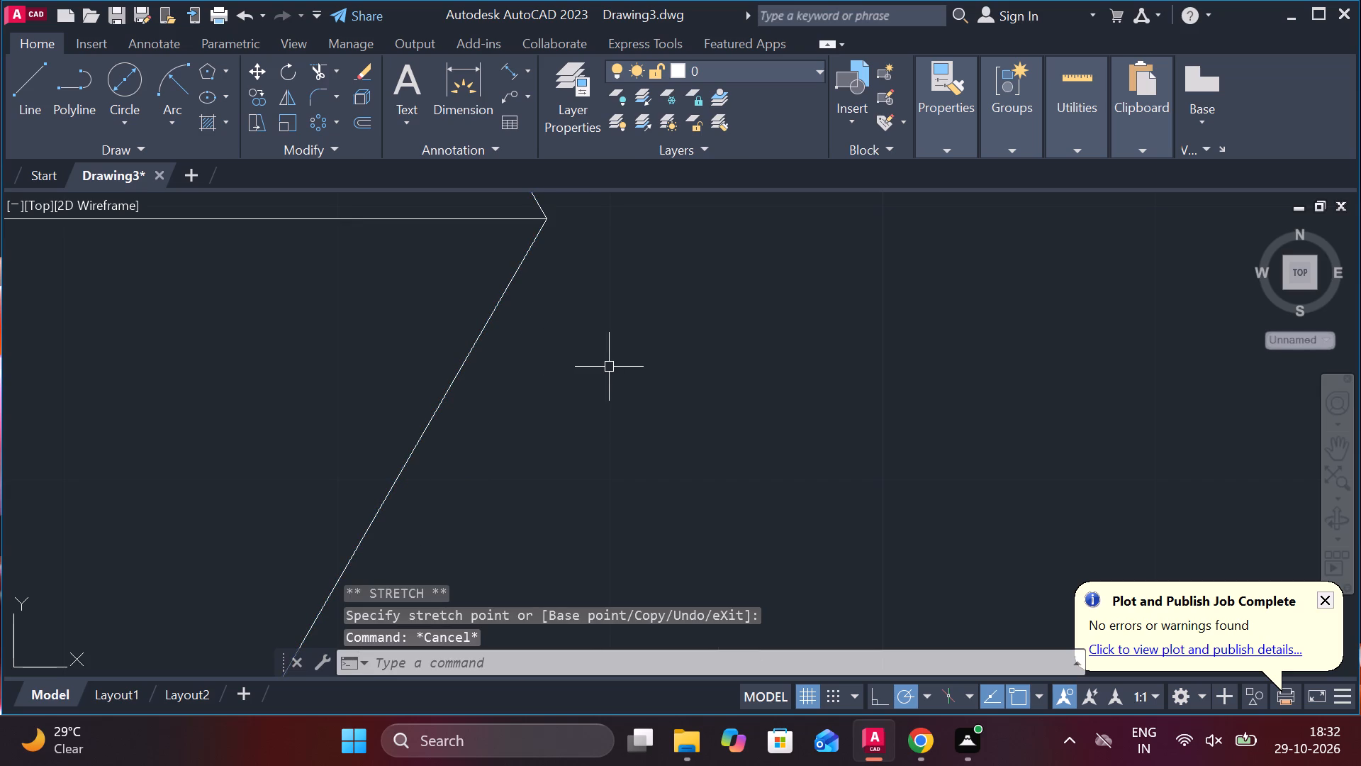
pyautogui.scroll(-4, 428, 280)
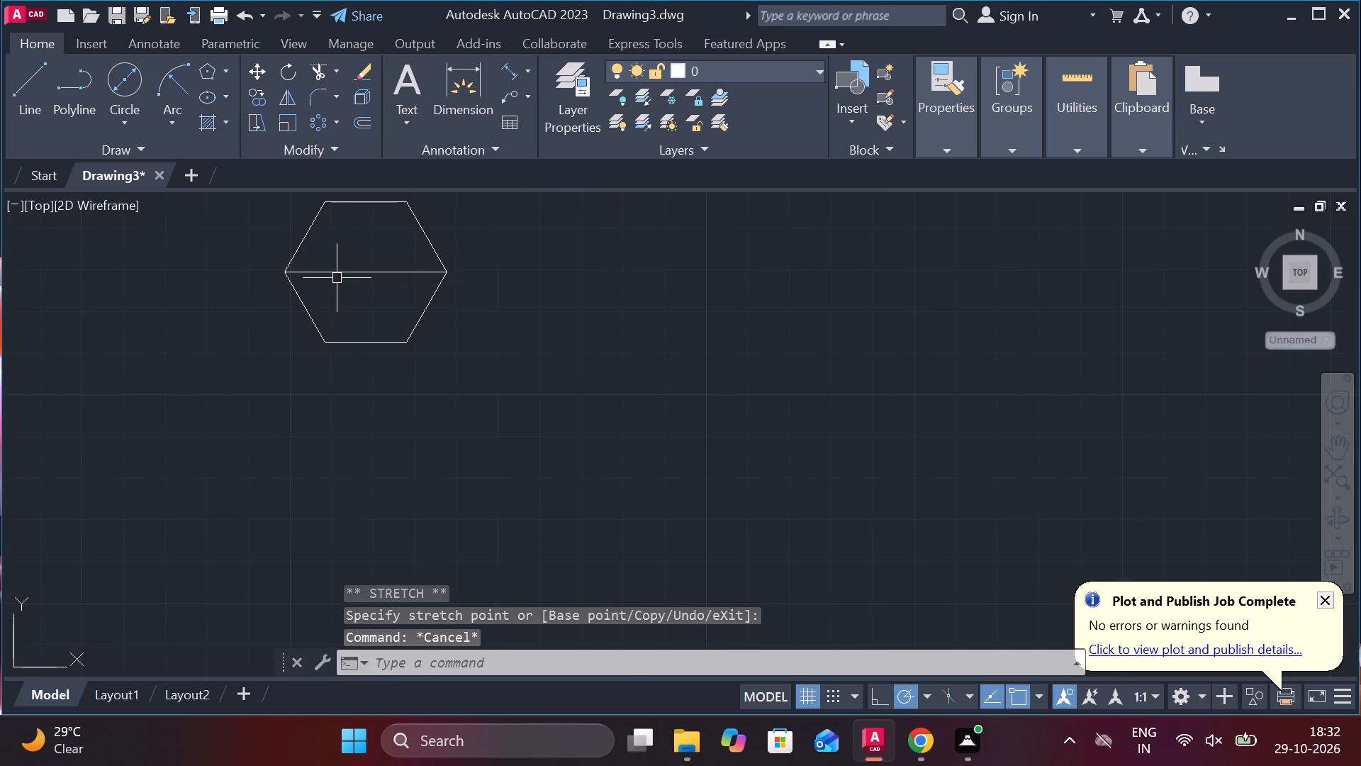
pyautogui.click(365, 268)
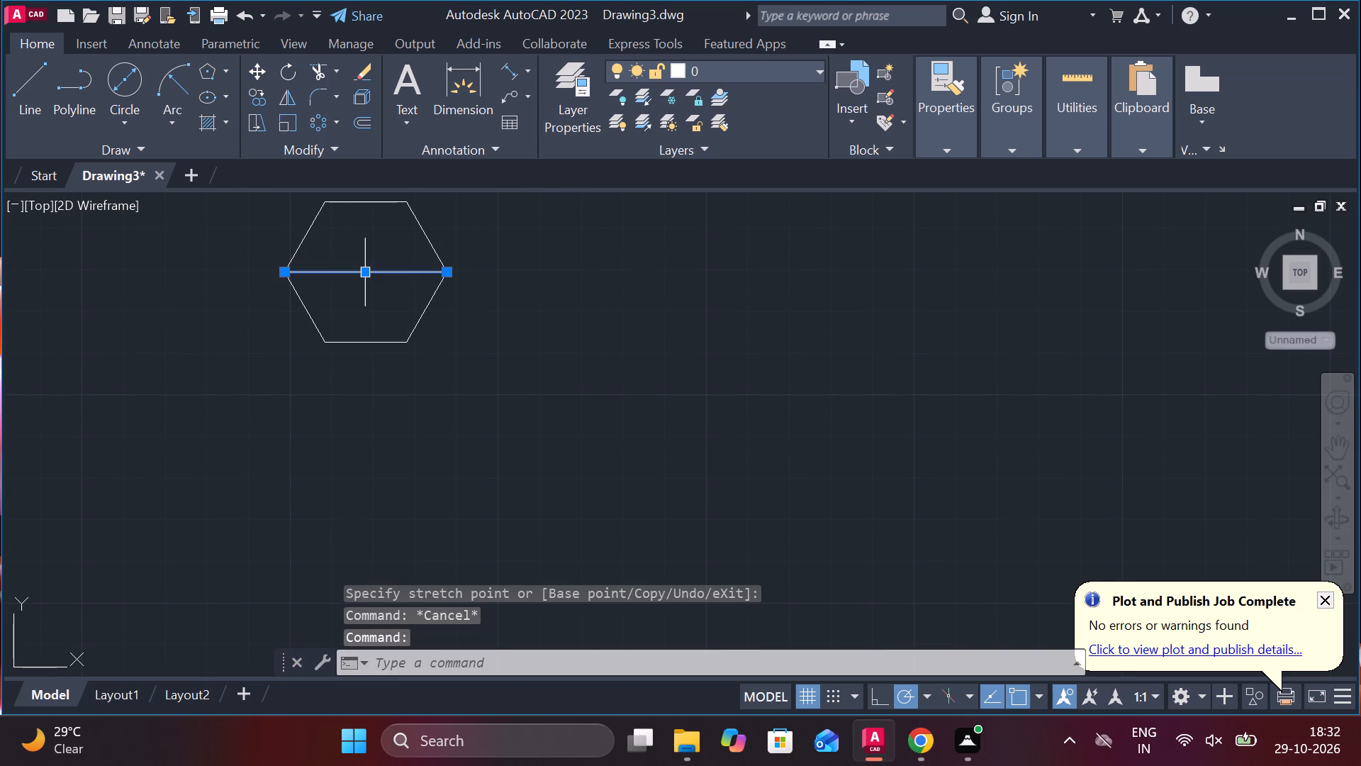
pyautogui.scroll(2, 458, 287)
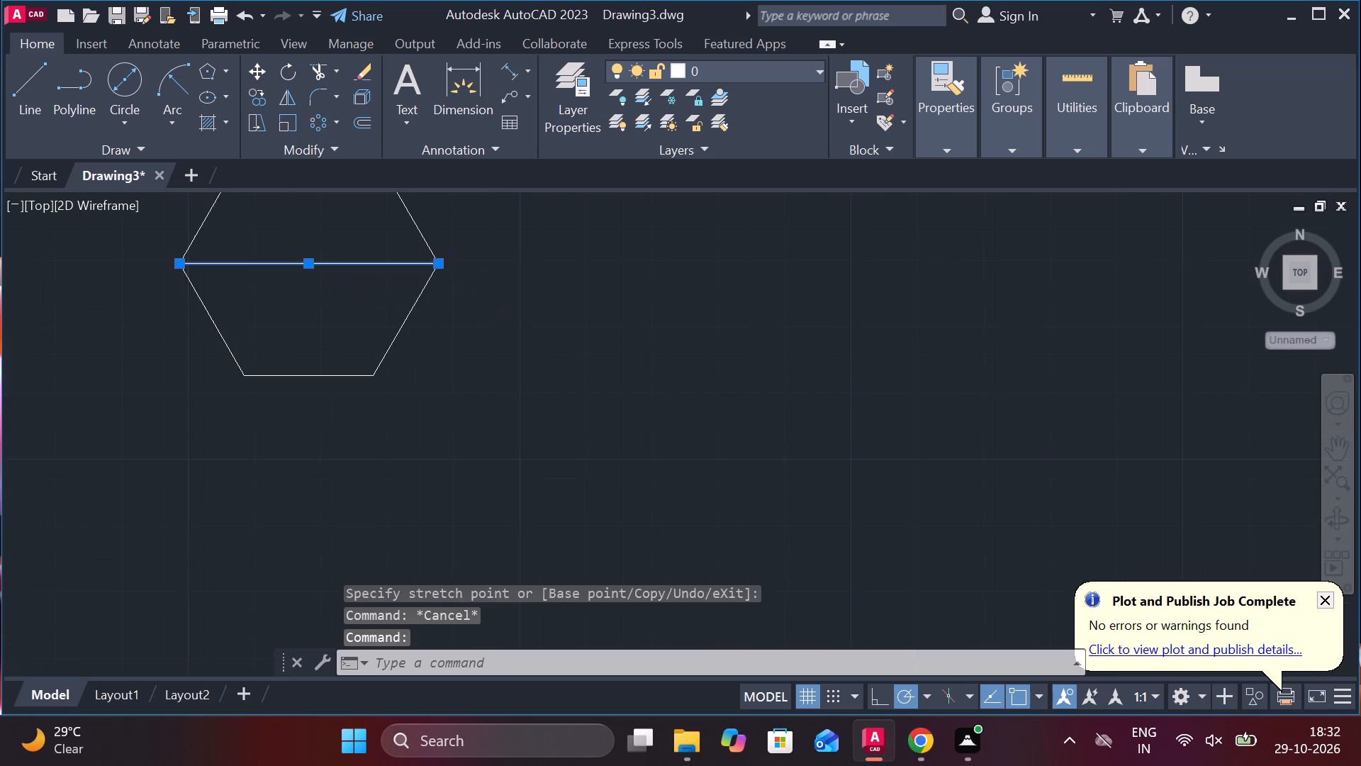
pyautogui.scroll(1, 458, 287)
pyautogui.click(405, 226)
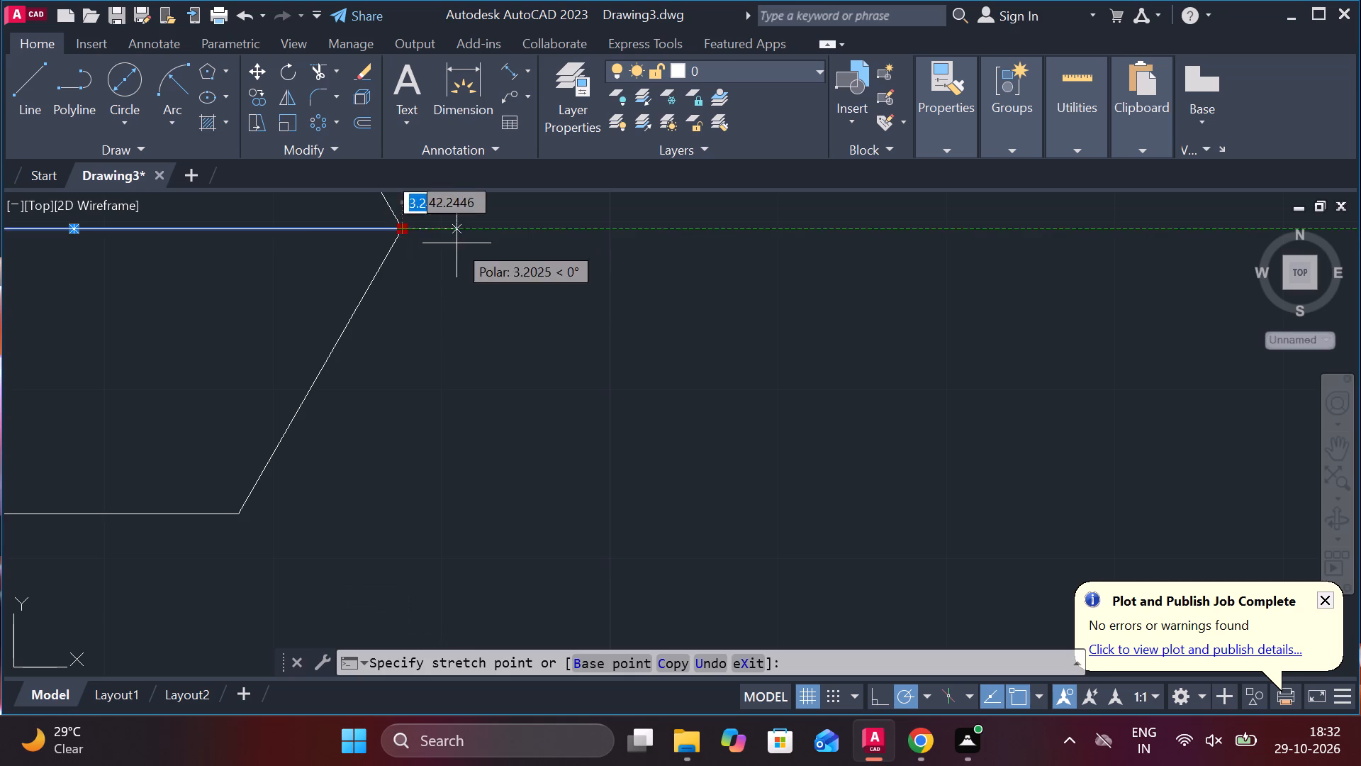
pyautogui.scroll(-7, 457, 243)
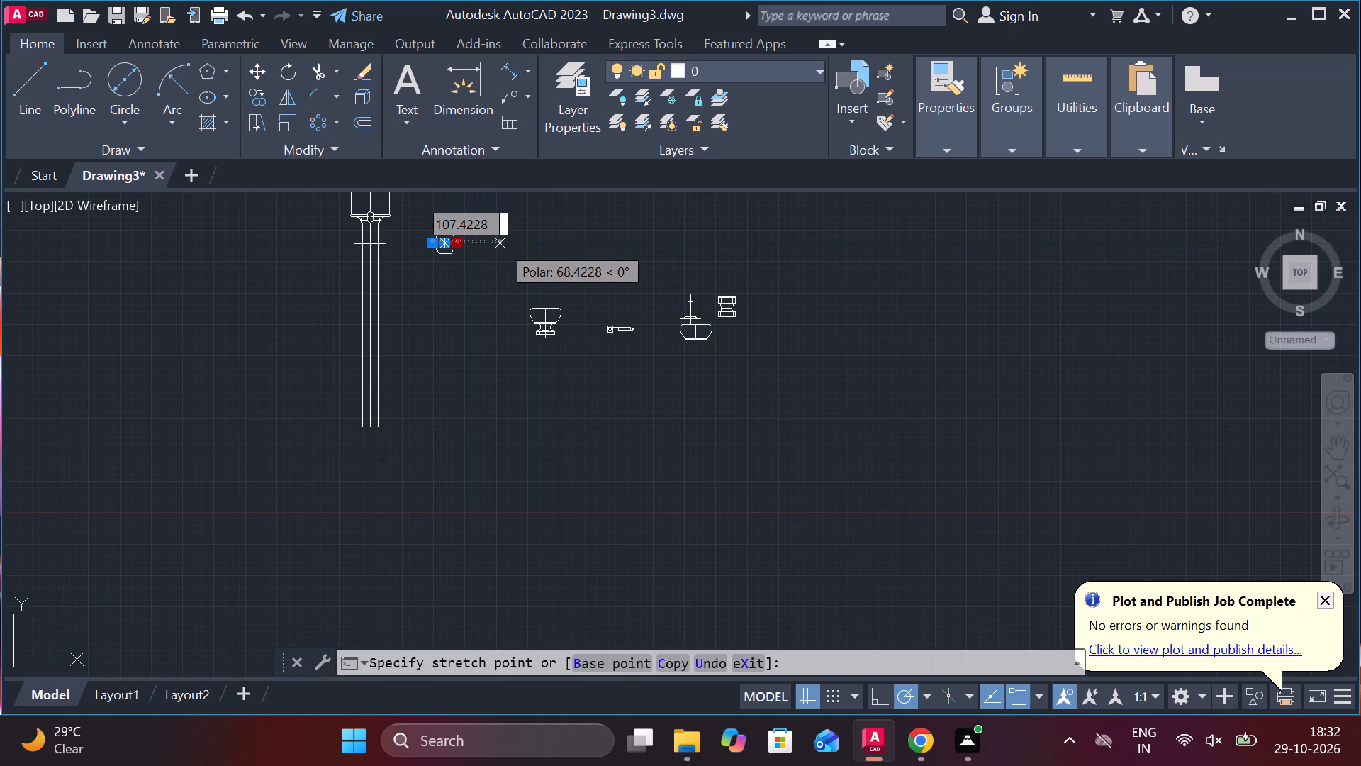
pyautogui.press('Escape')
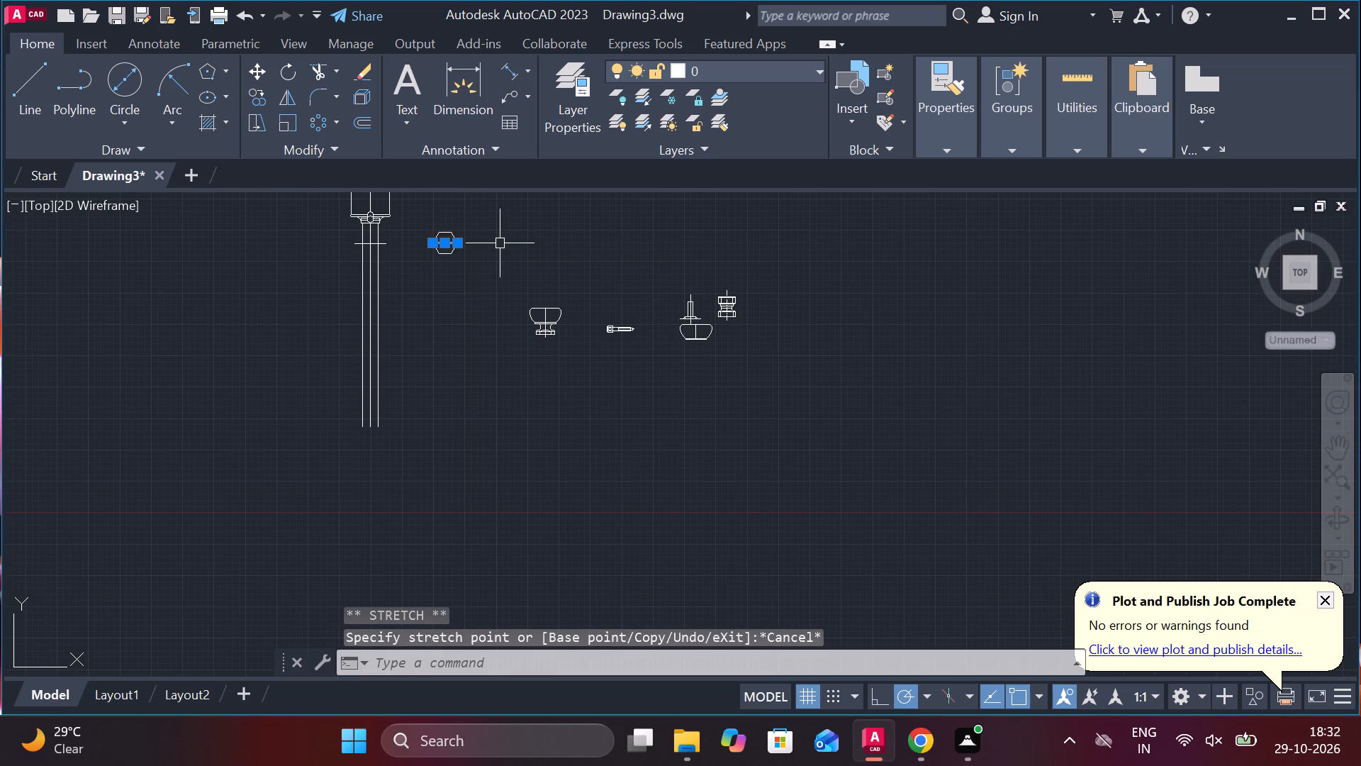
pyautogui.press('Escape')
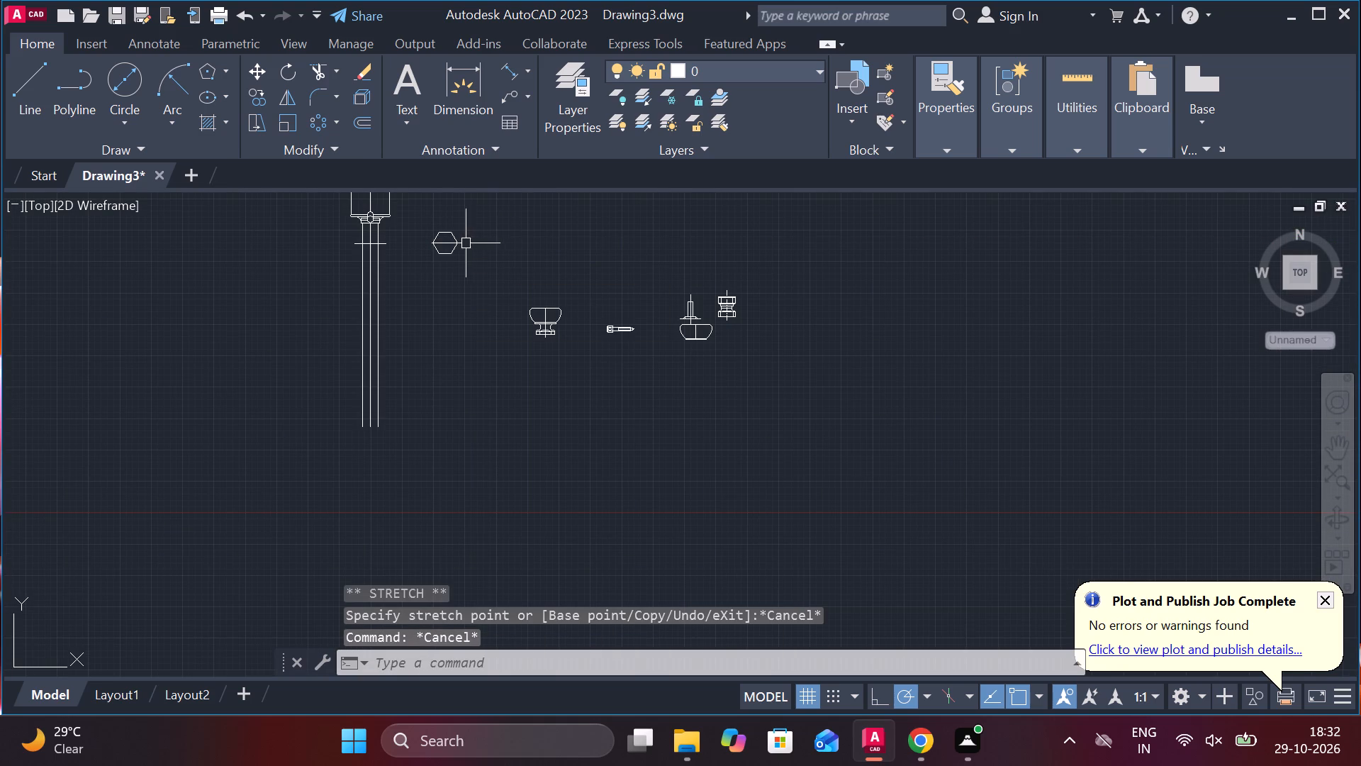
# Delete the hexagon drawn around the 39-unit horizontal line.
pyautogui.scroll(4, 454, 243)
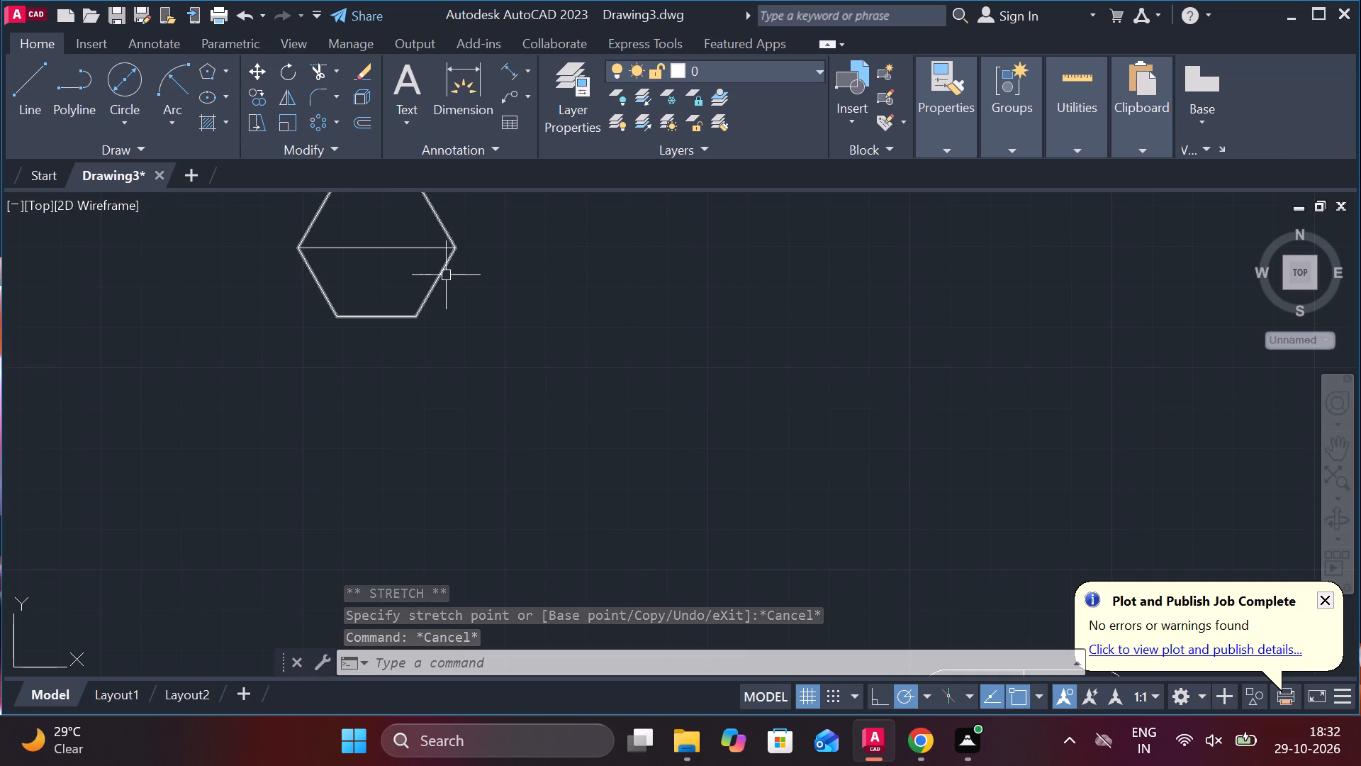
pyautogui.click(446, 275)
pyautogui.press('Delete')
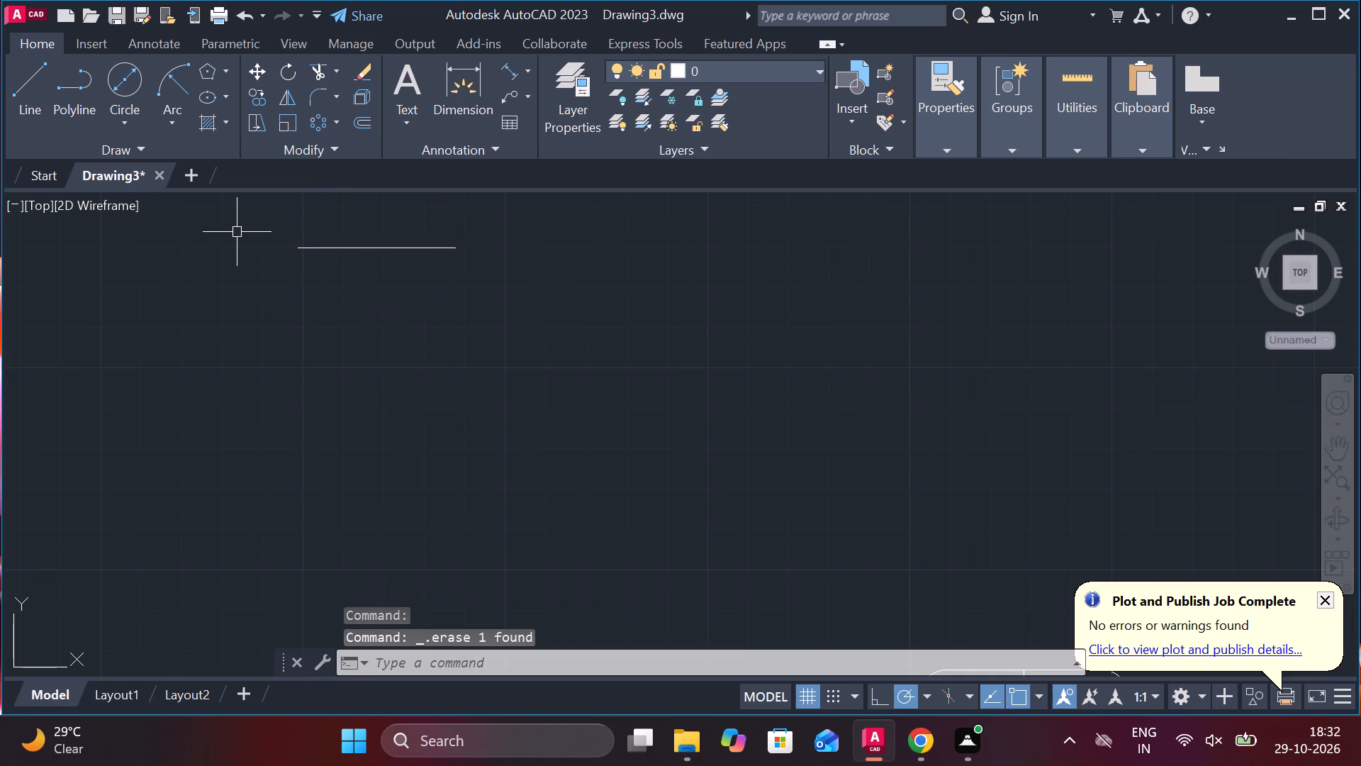
# Draw a six-sided polygon circumscribed about a circle of radius 39, centred on the midpoint of the 39-unit line.
pyautogui.click(206, 70)
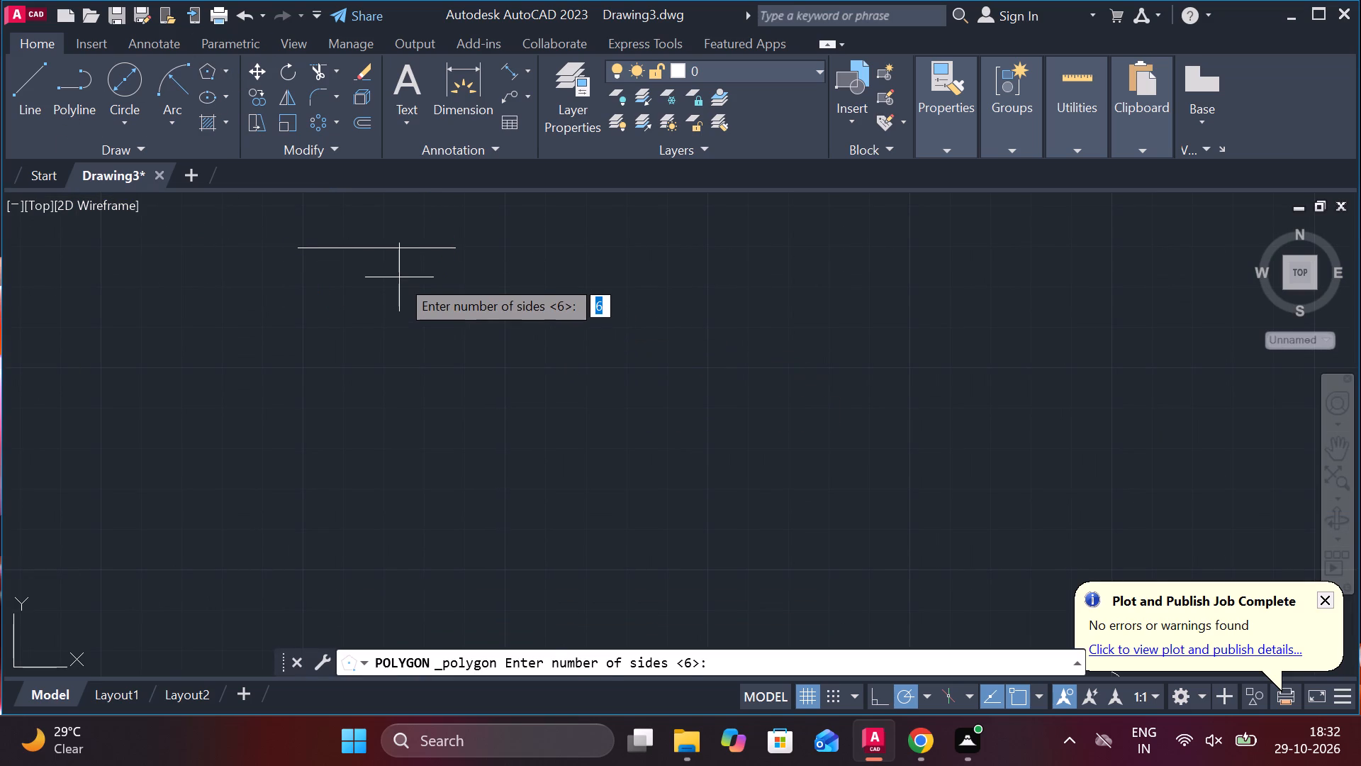
pyautogui.press('Return')
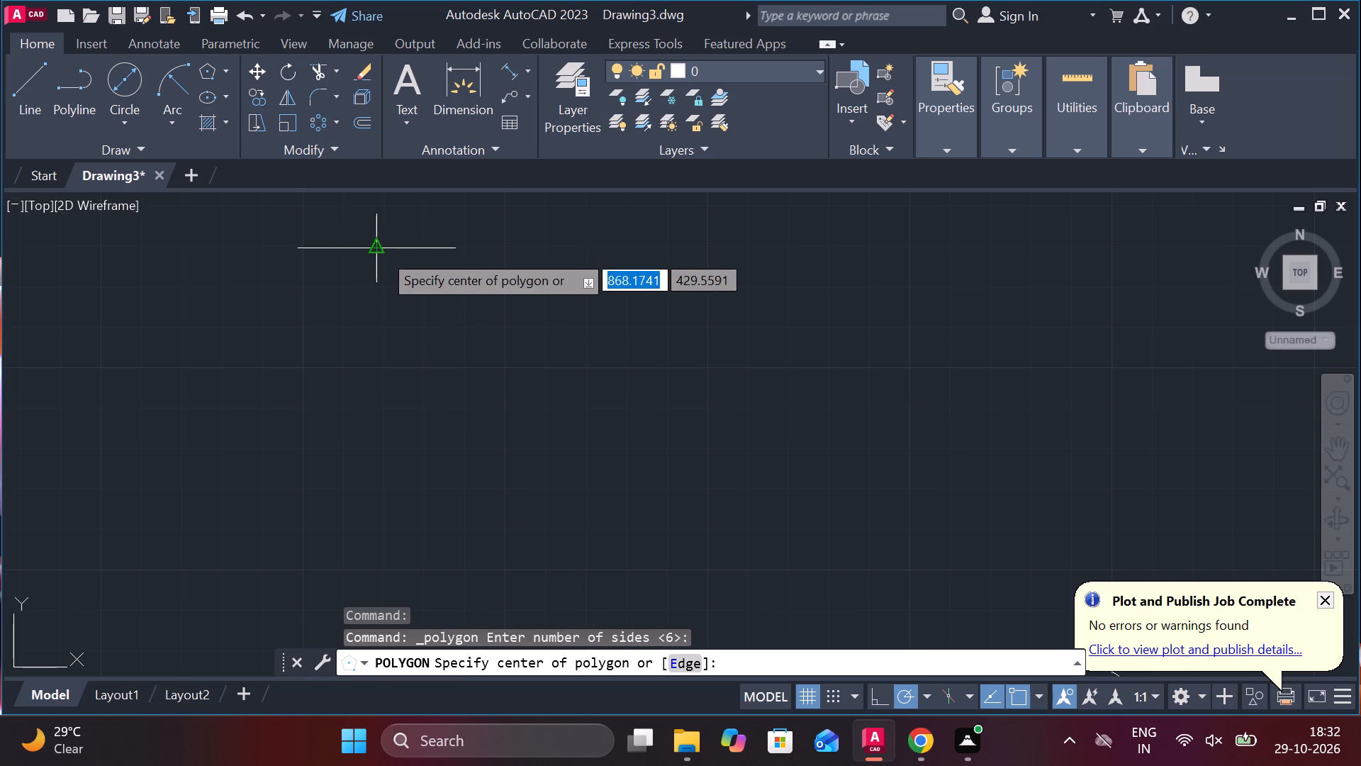
pyautogui.doubleClick(381, 252)
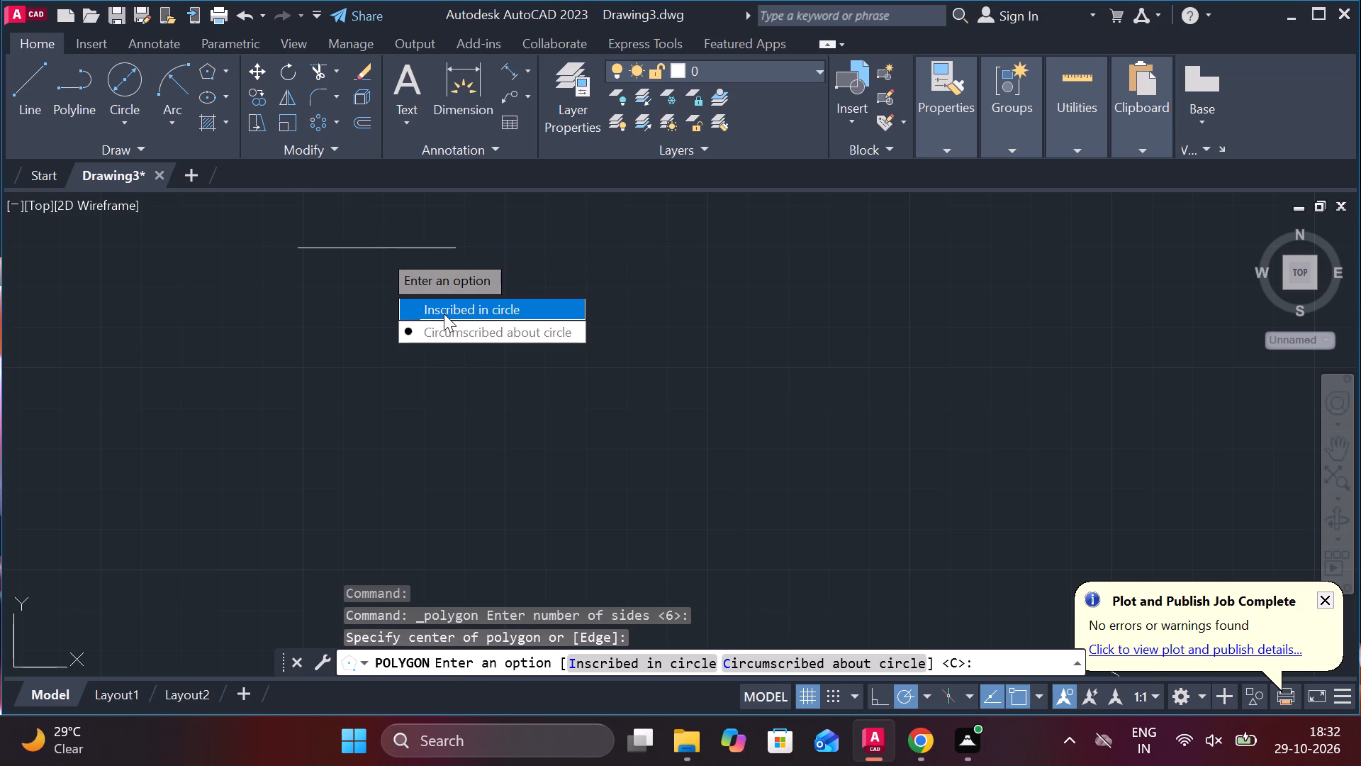
pyautogui.moveTo(442, 328); pyautogui.dragTo(381, 252)
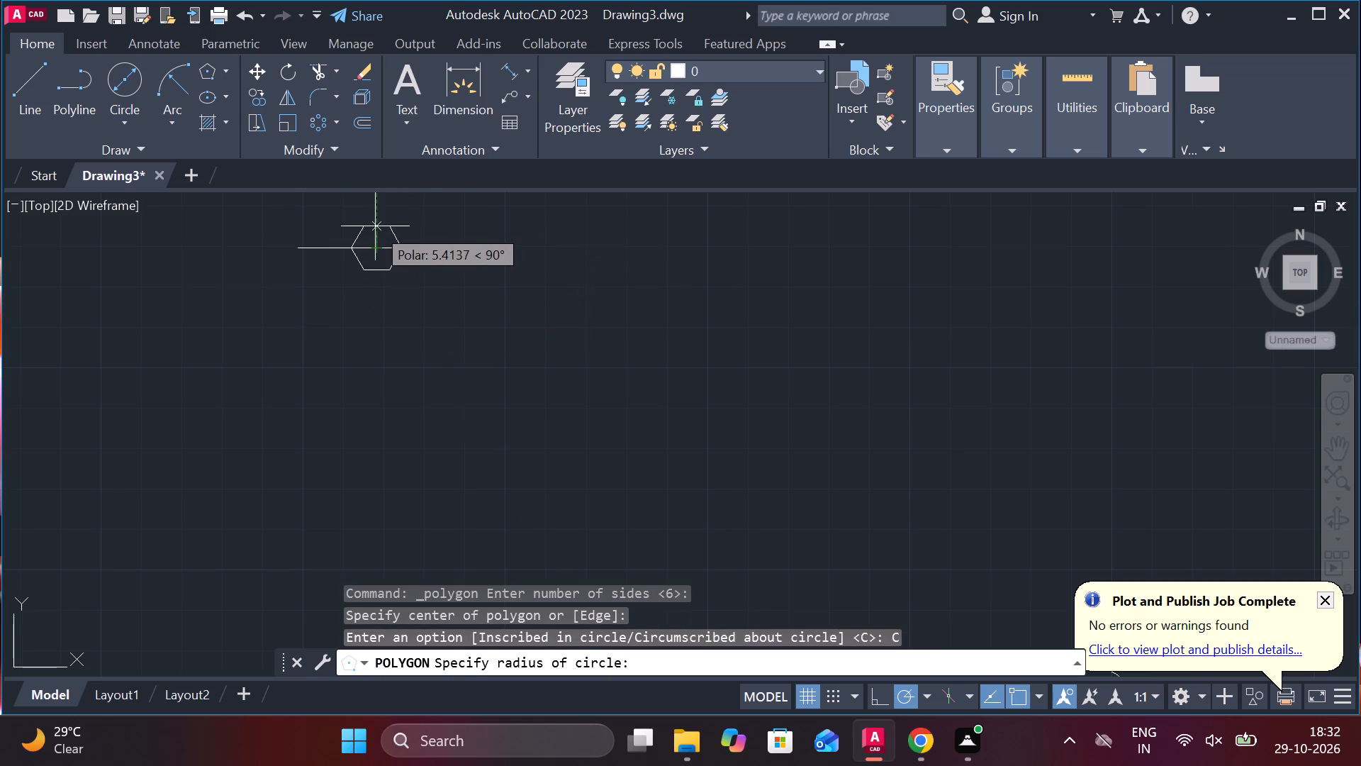
pyautogui.write('39')
pyautogui.press('Return')
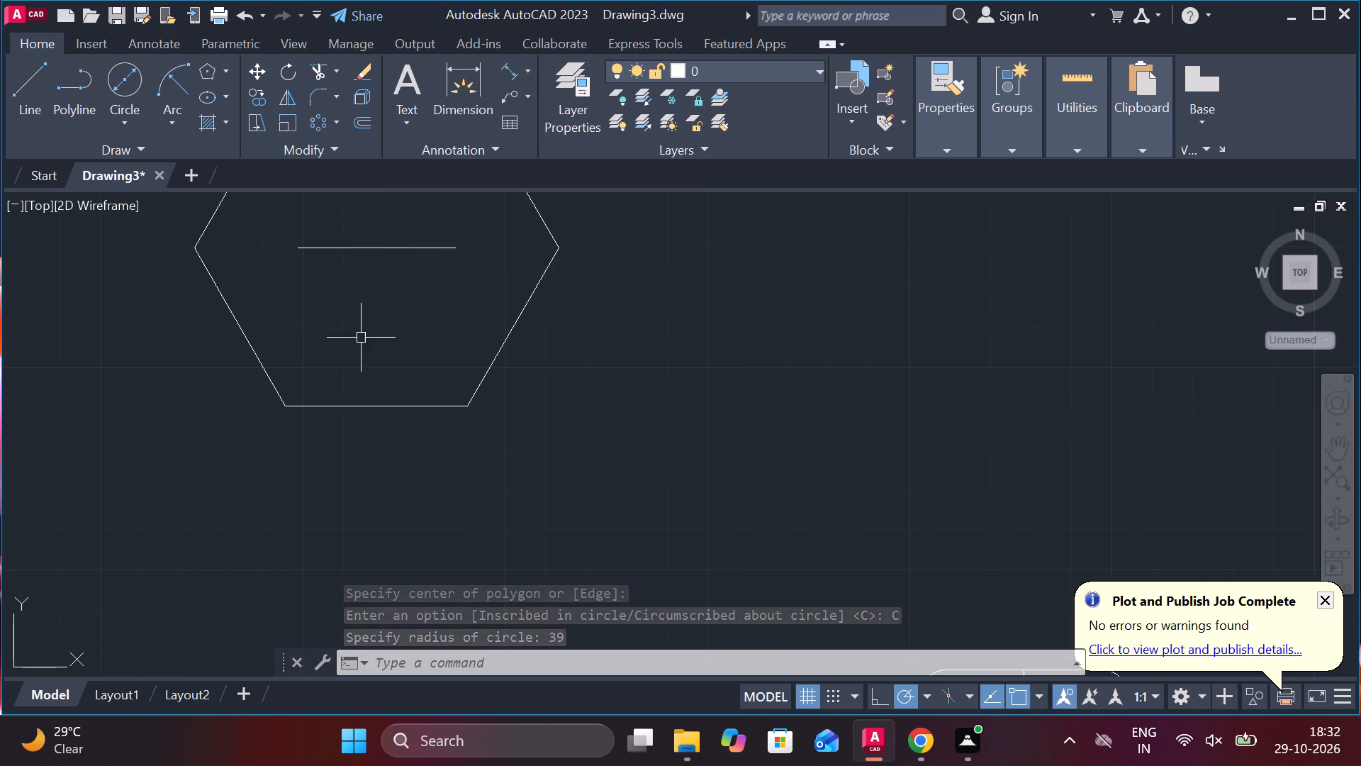
# Delete the circumscribed hexagon around the 39-unit horizontal line.
pyautogui.scroll(-2, 351, 325)
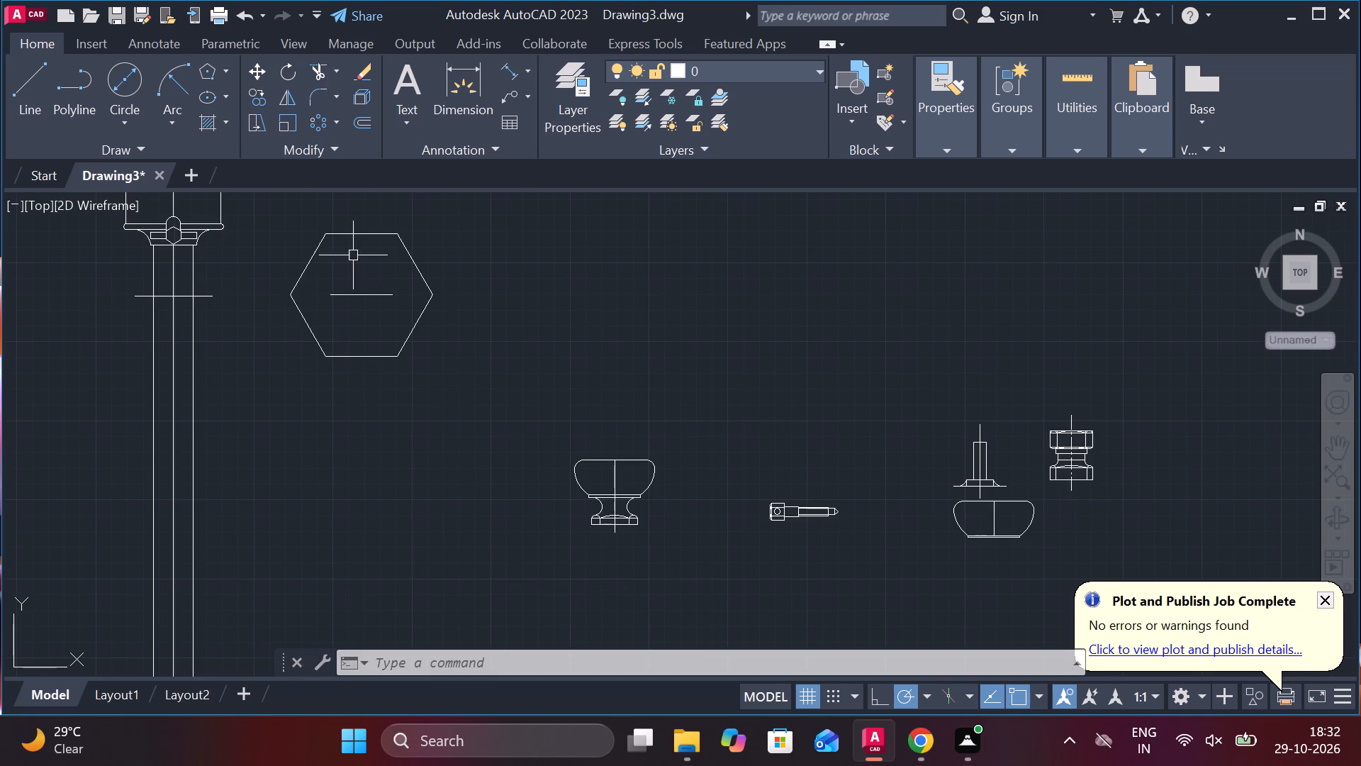
pyautogui.click(359, 232)
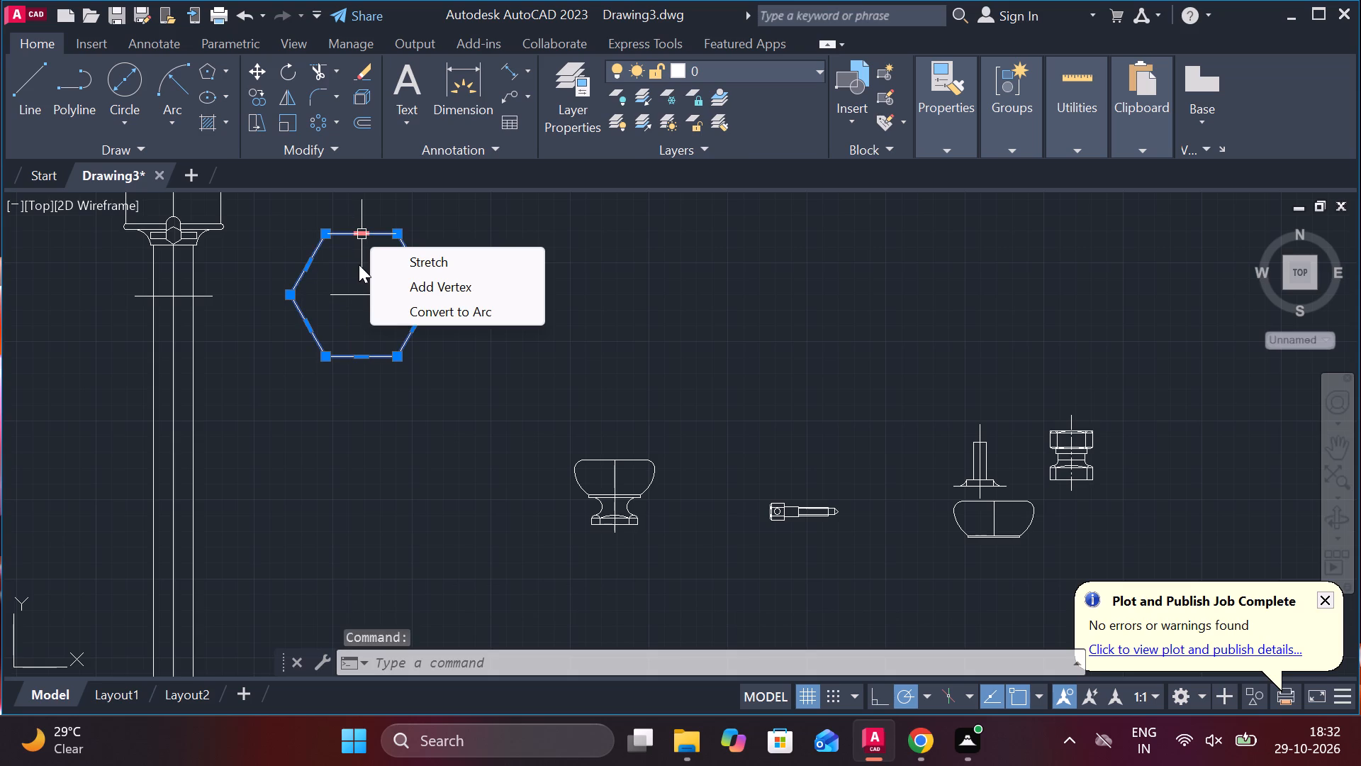
pyautogui.press('Delete')
pyautogui.press('Delete')
pyautogui.press('Delete')
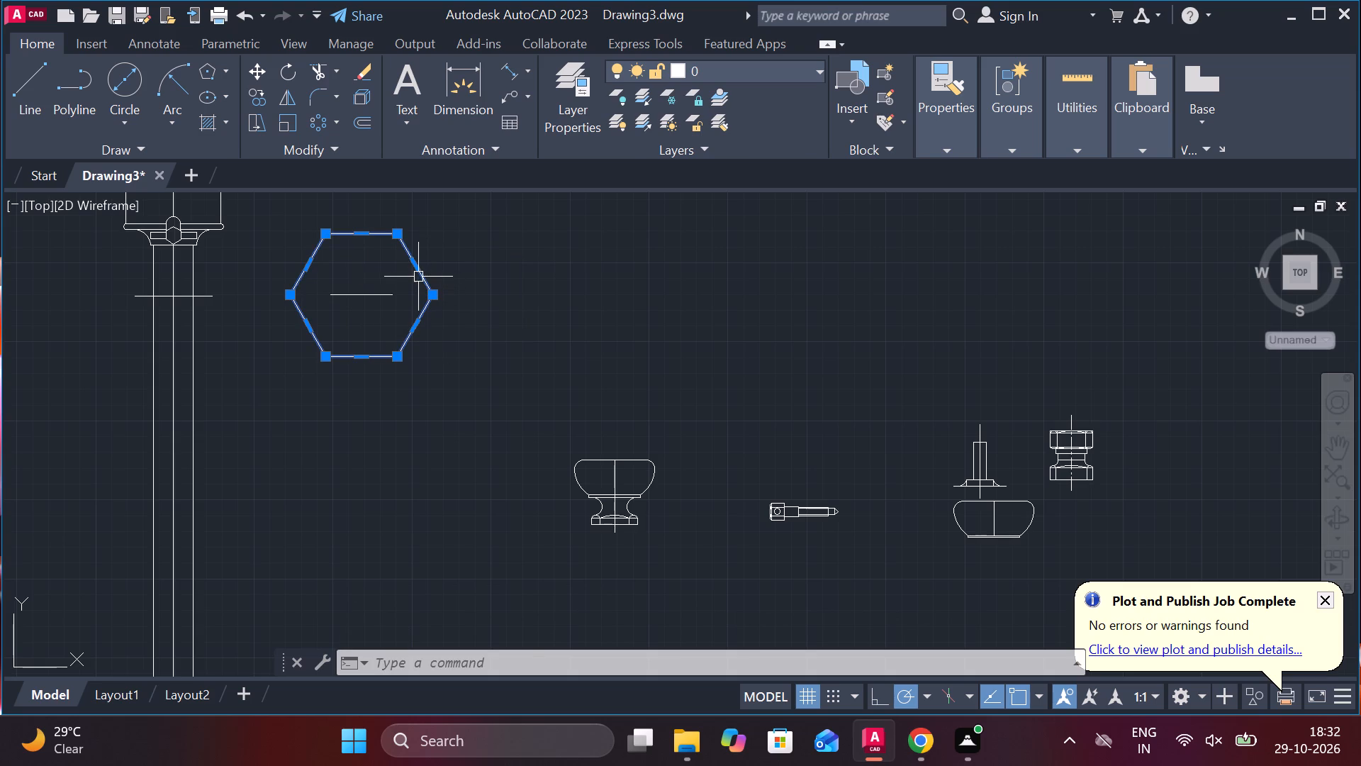
pyautogui.press('Delete')
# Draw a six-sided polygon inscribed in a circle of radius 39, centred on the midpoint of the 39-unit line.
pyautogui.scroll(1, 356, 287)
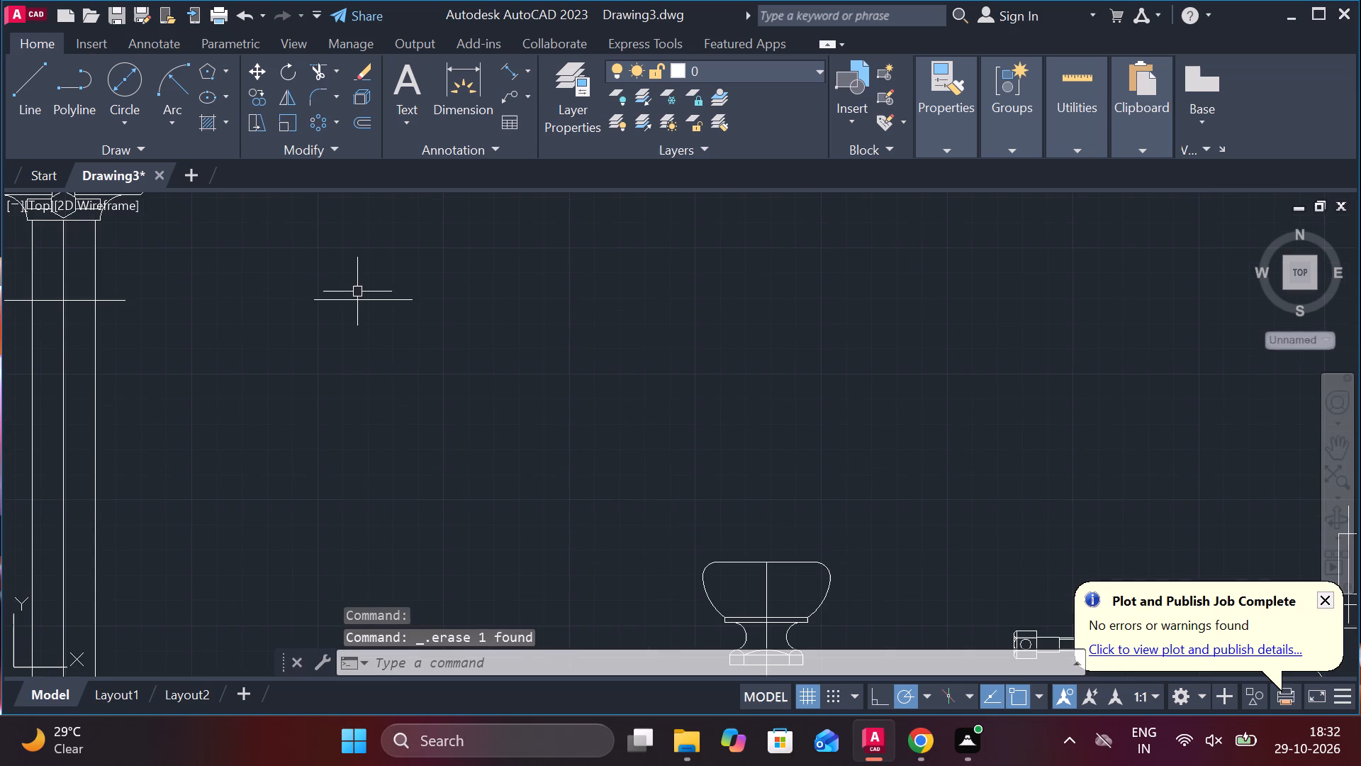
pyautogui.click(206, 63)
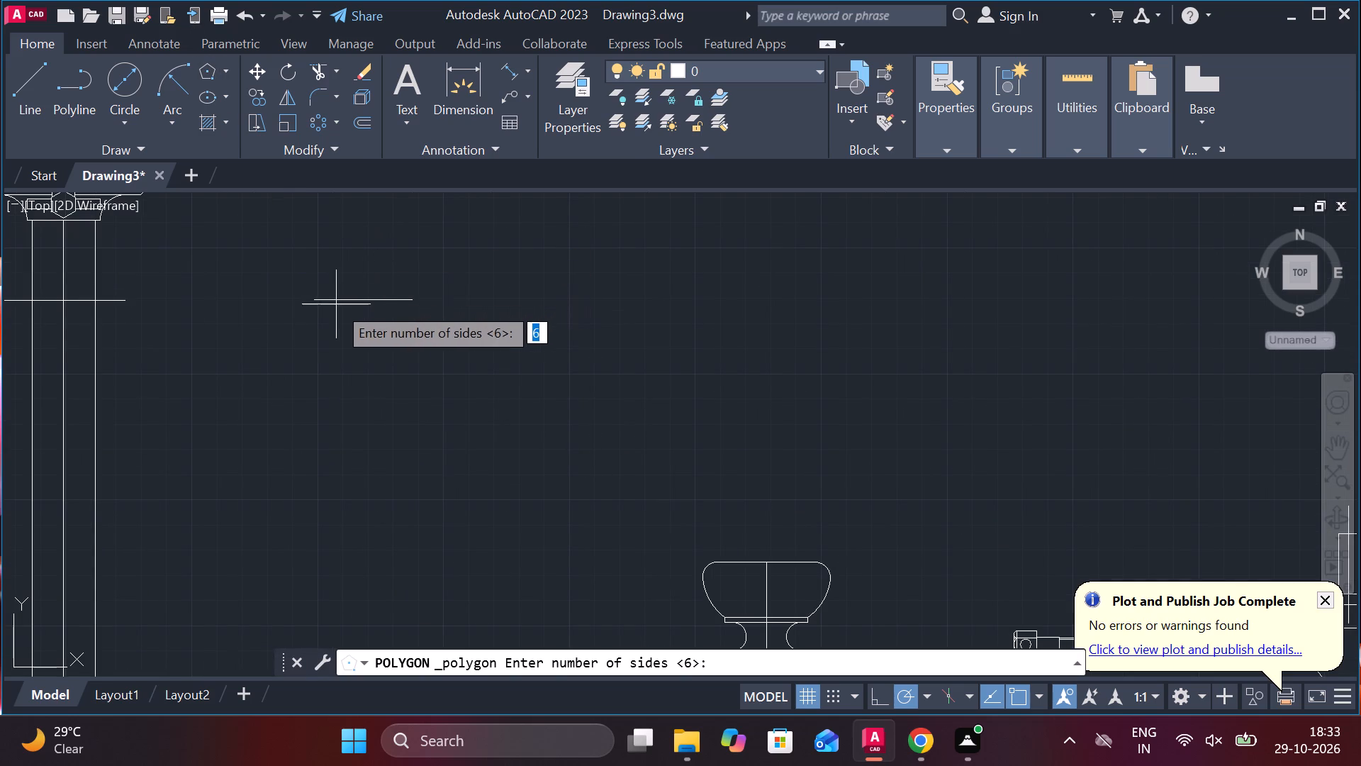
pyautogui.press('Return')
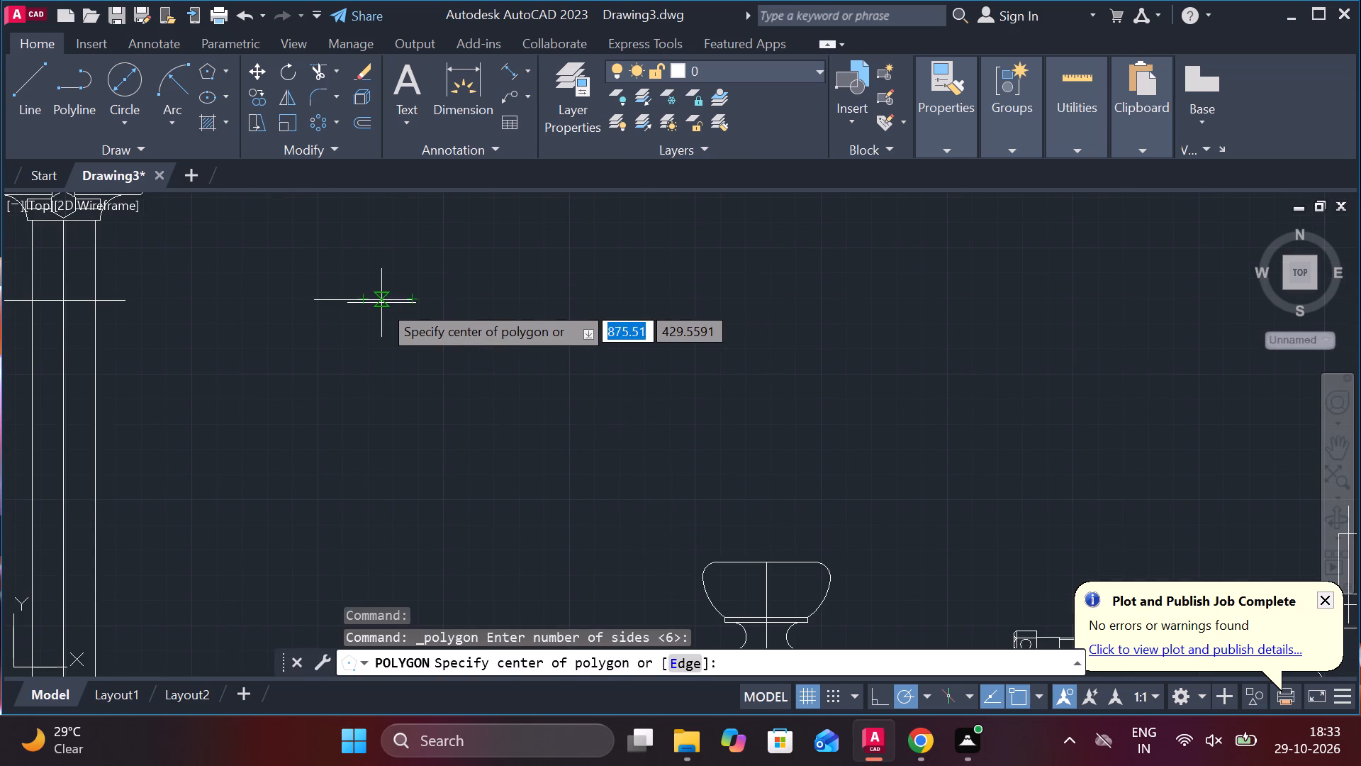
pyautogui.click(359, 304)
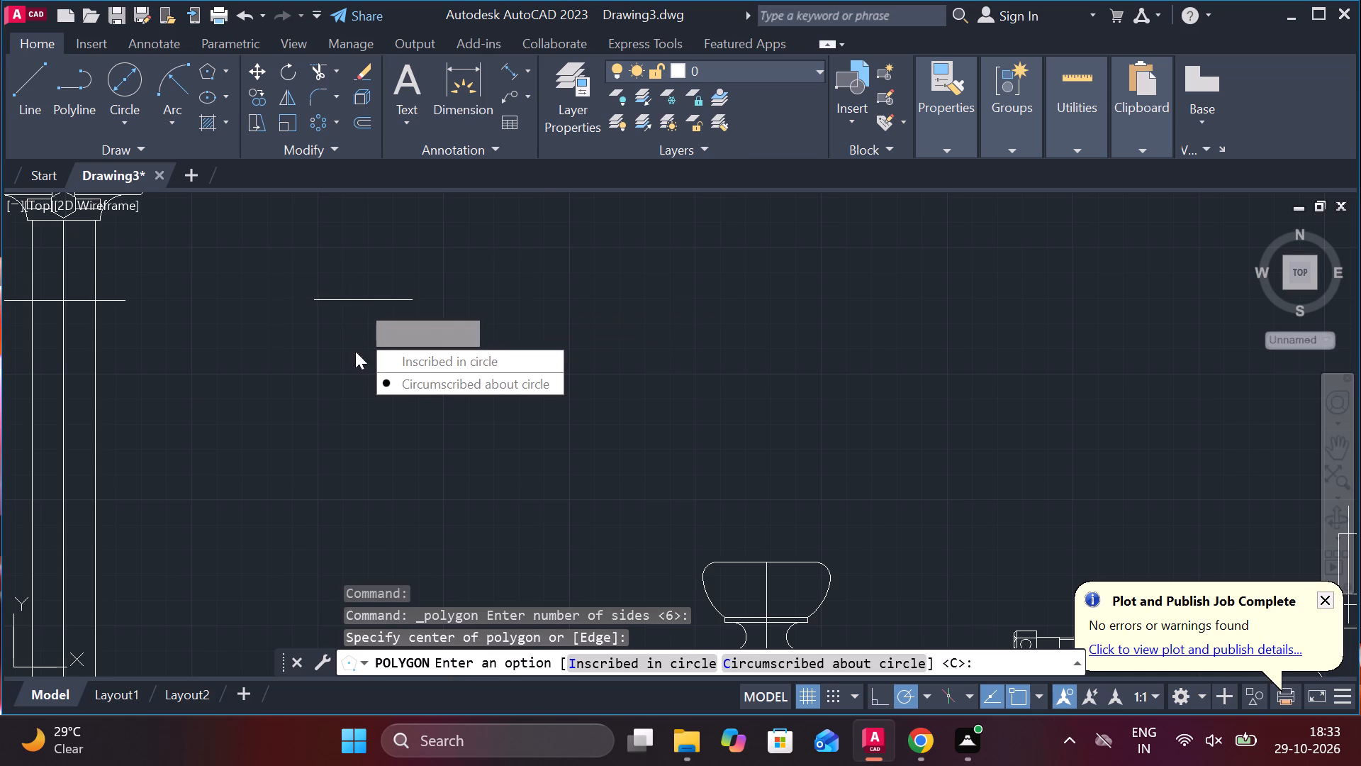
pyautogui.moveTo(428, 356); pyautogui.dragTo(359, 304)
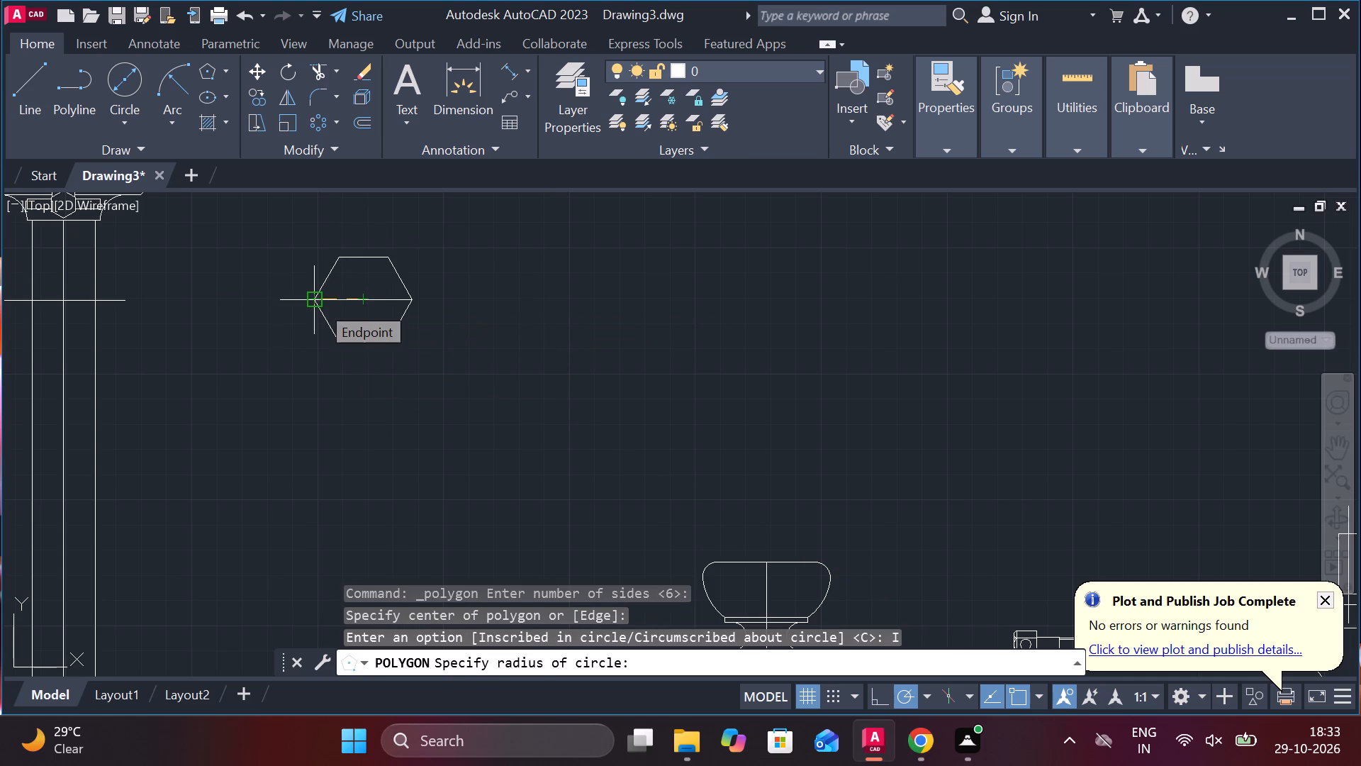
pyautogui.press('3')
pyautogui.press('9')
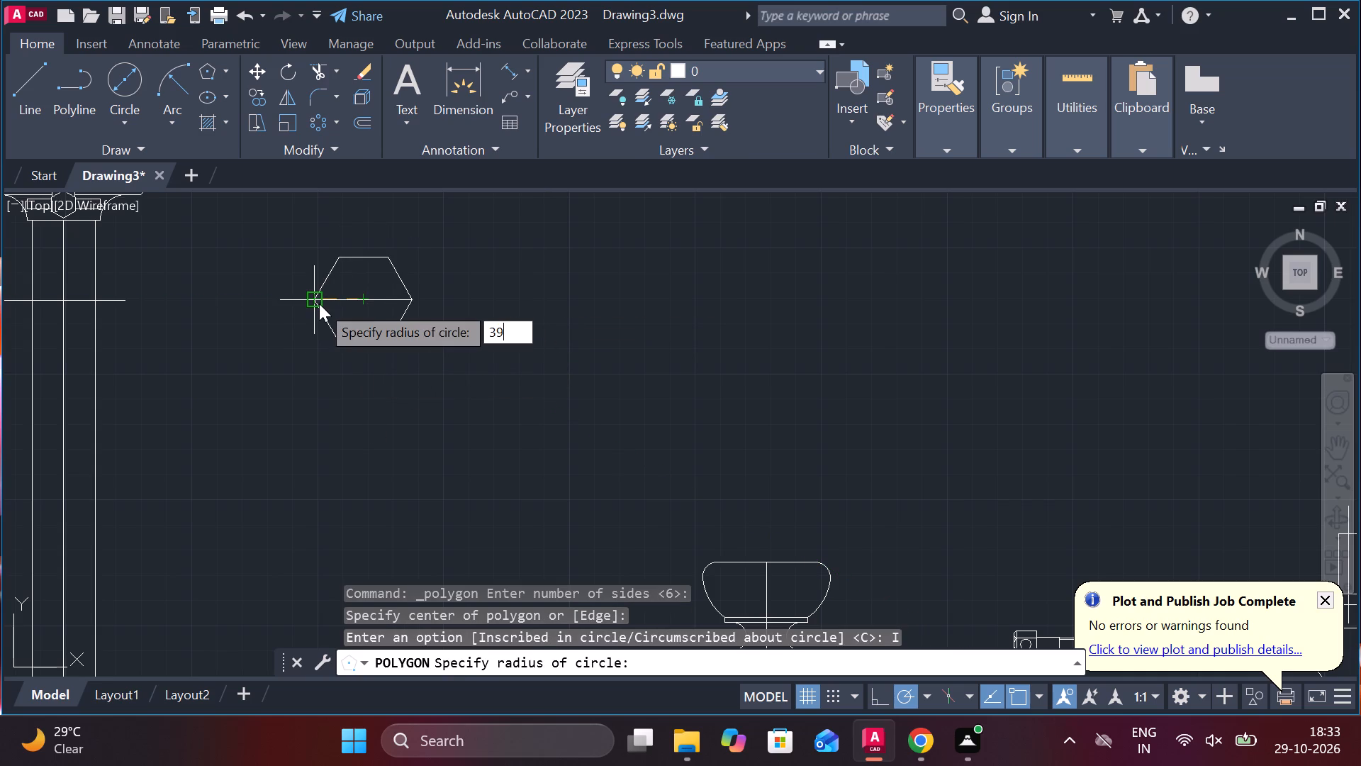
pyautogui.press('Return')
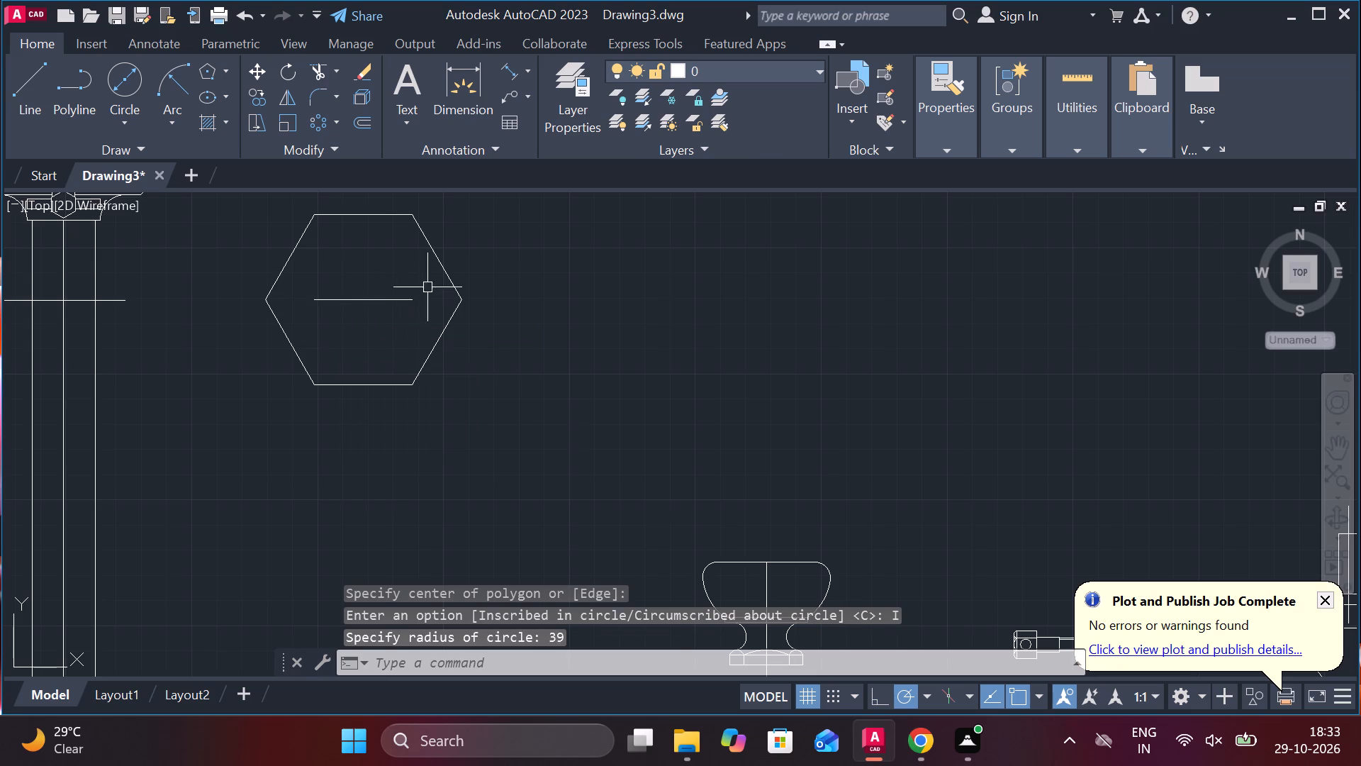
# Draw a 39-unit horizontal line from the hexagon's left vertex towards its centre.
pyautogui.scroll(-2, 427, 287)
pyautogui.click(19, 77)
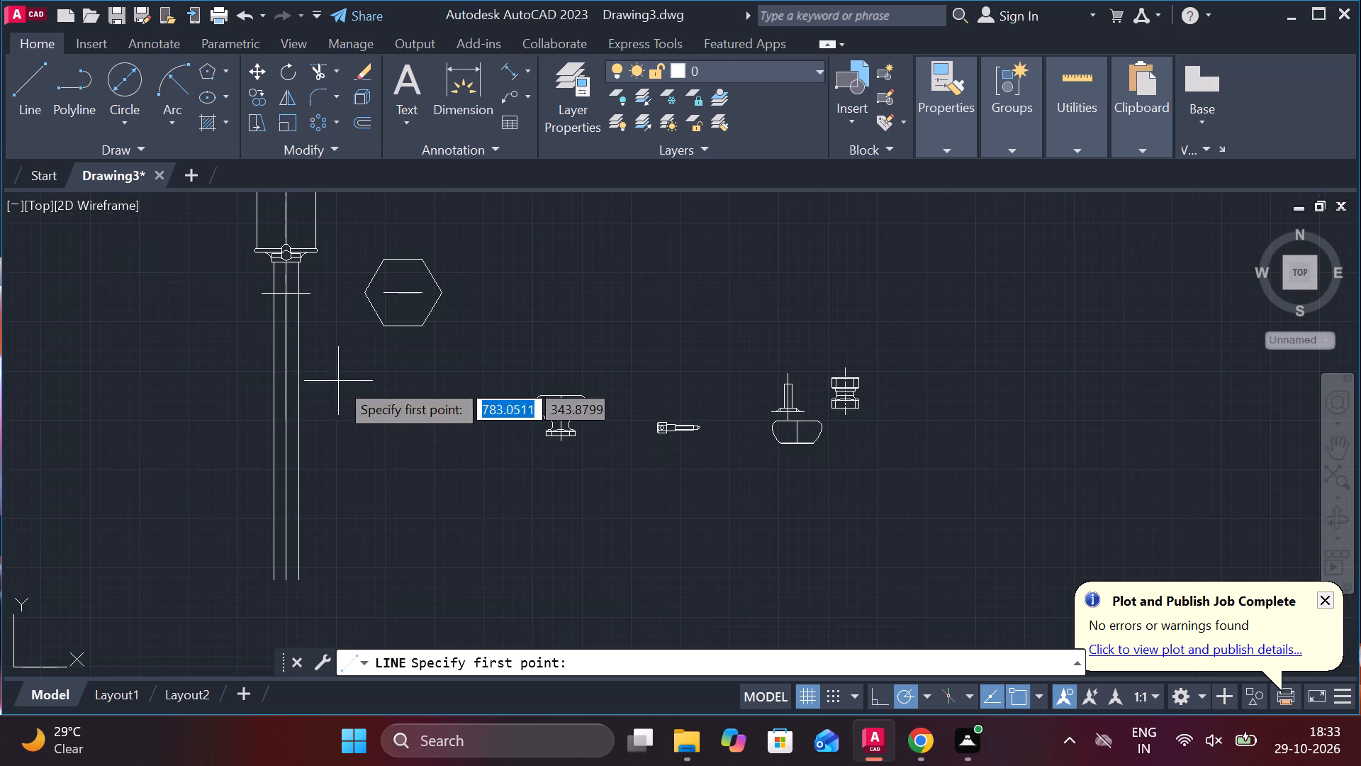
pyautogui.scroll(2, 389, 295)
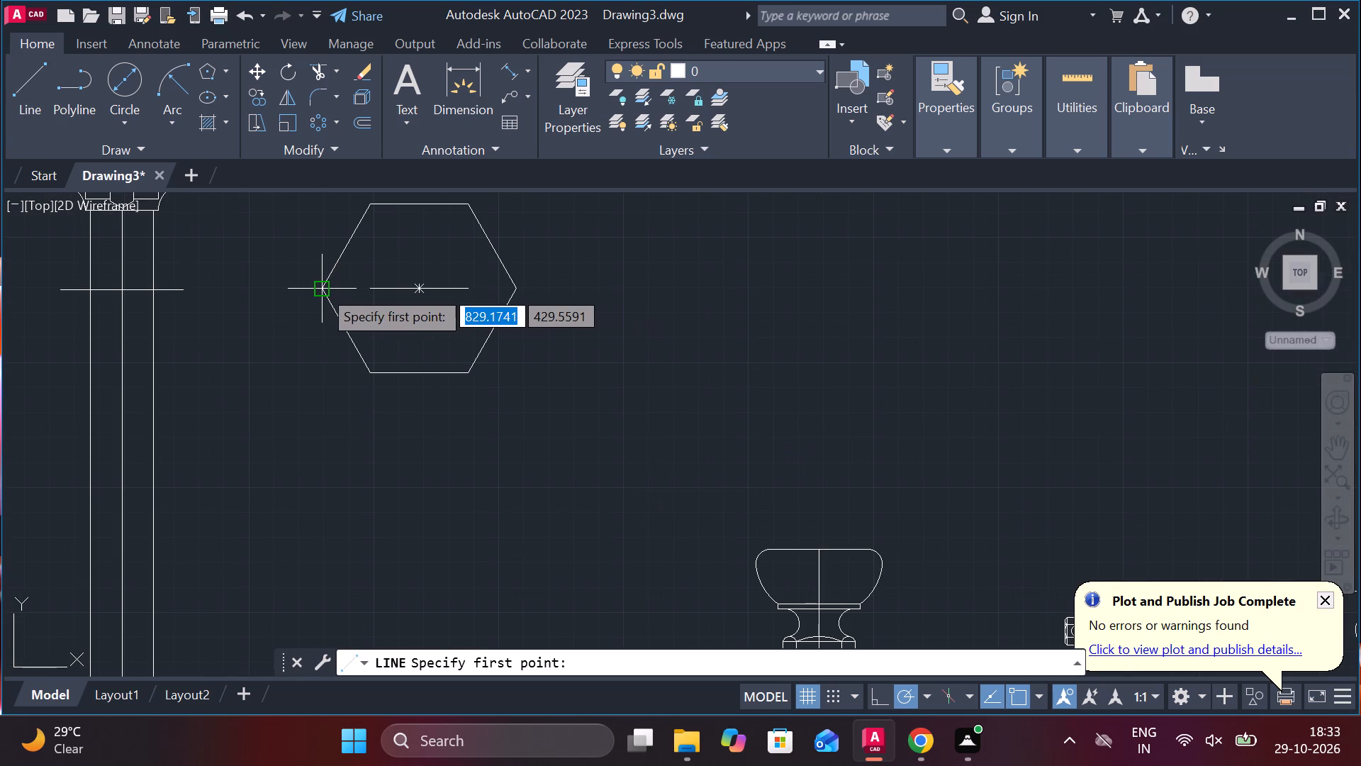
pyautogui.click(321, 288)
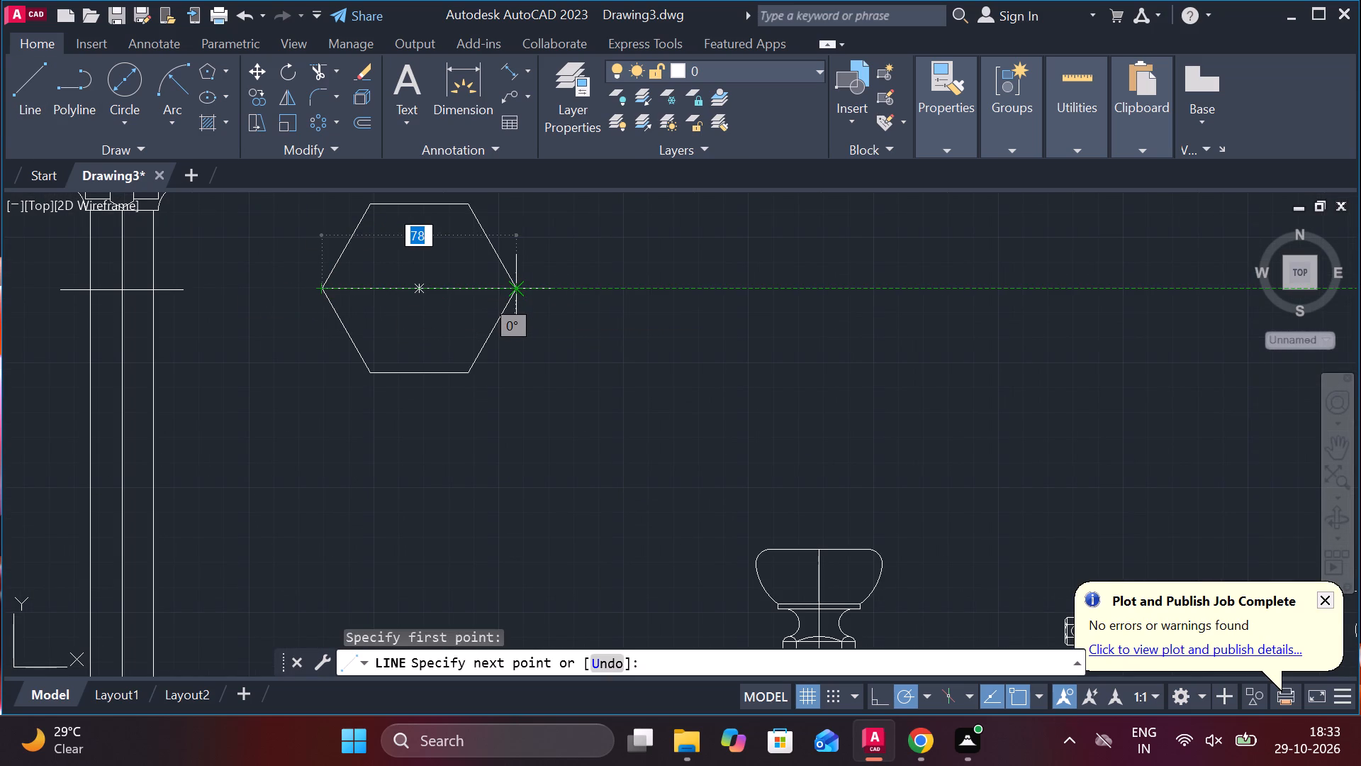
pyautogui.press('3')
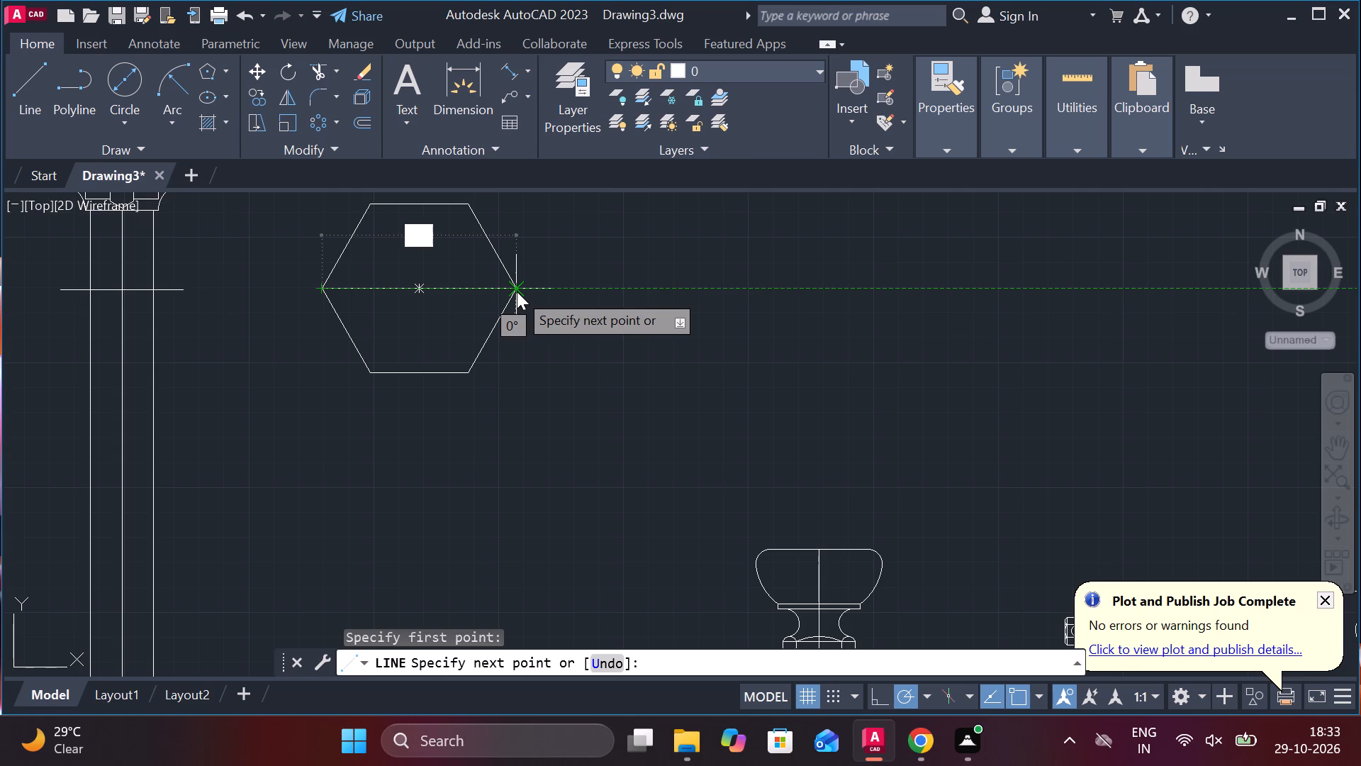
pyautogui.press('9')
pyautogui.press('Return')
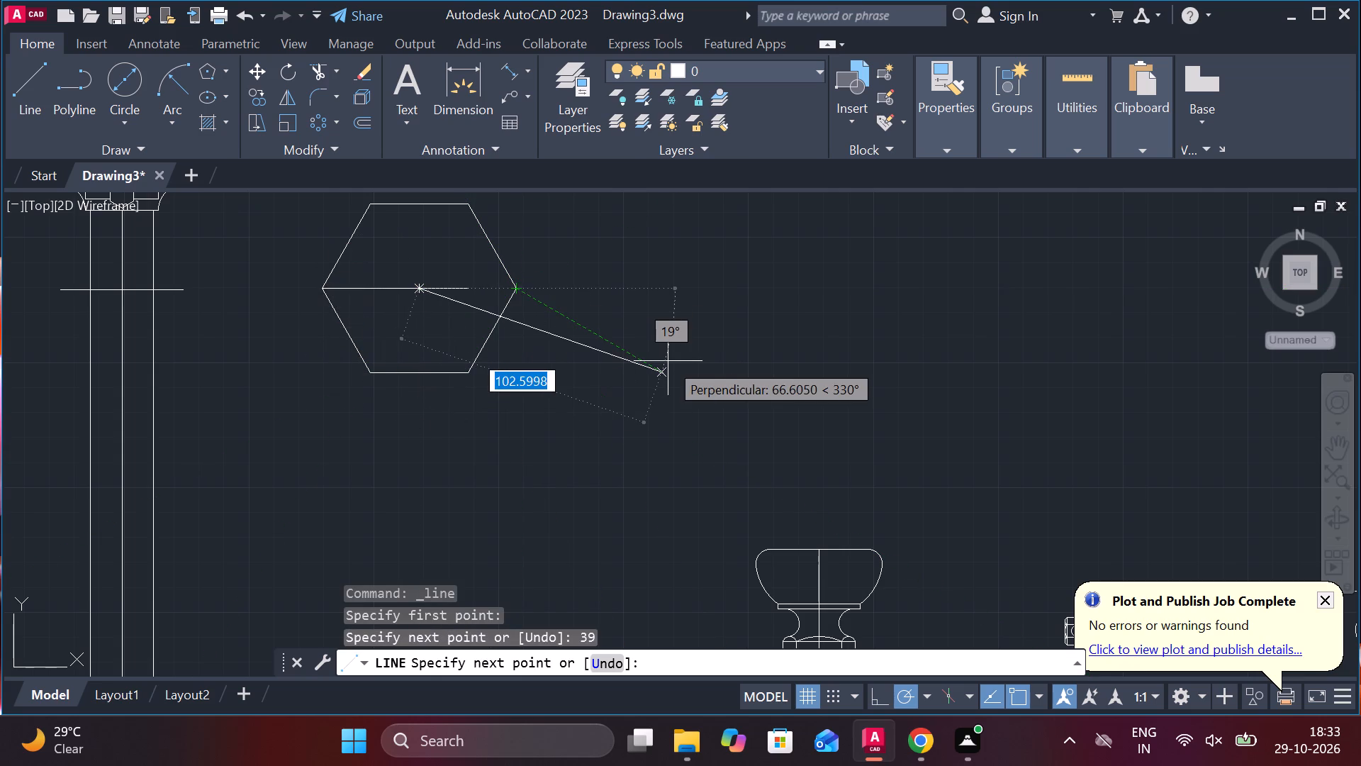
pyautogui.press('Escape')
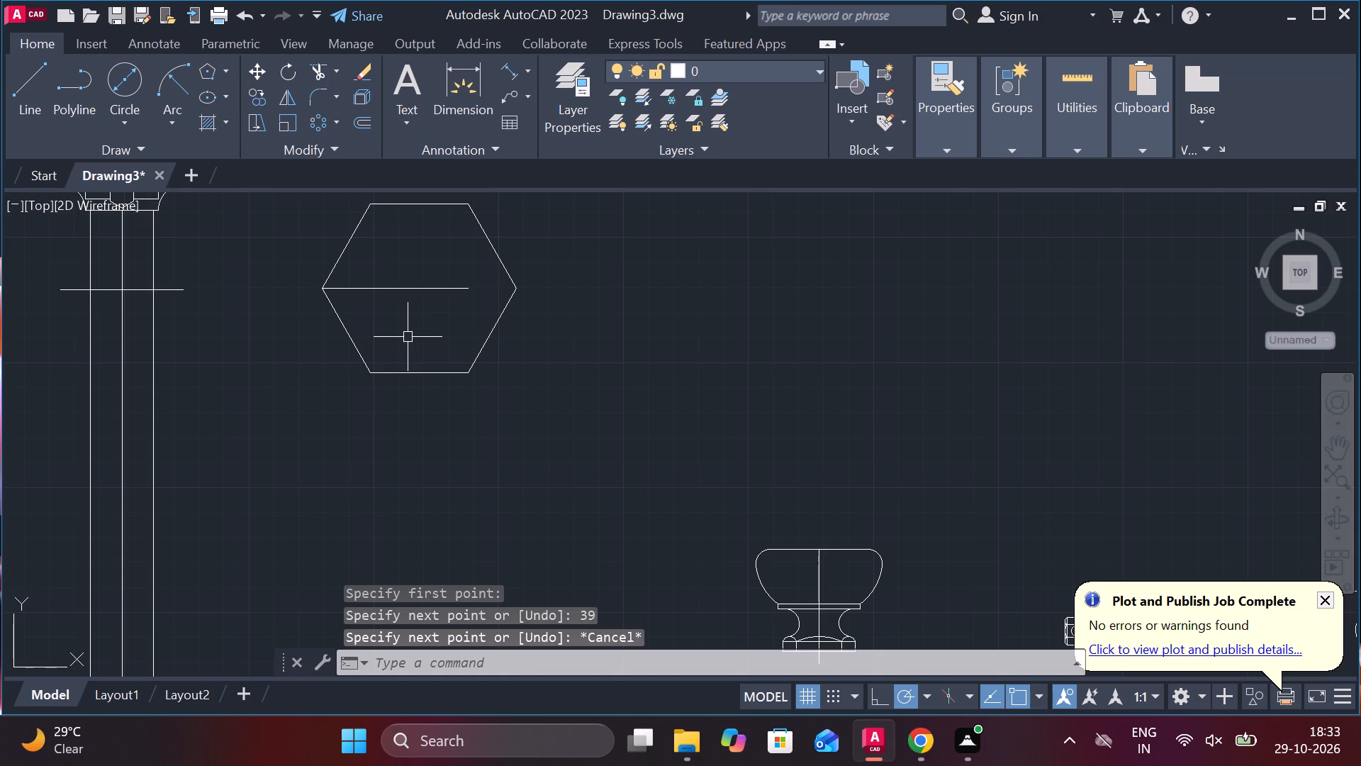
# Delete both overlapping horizontal lines inside the hexagon, leaving only its outline.
pyautogui.click(435, 280)
pyautogui.click(428, 299)
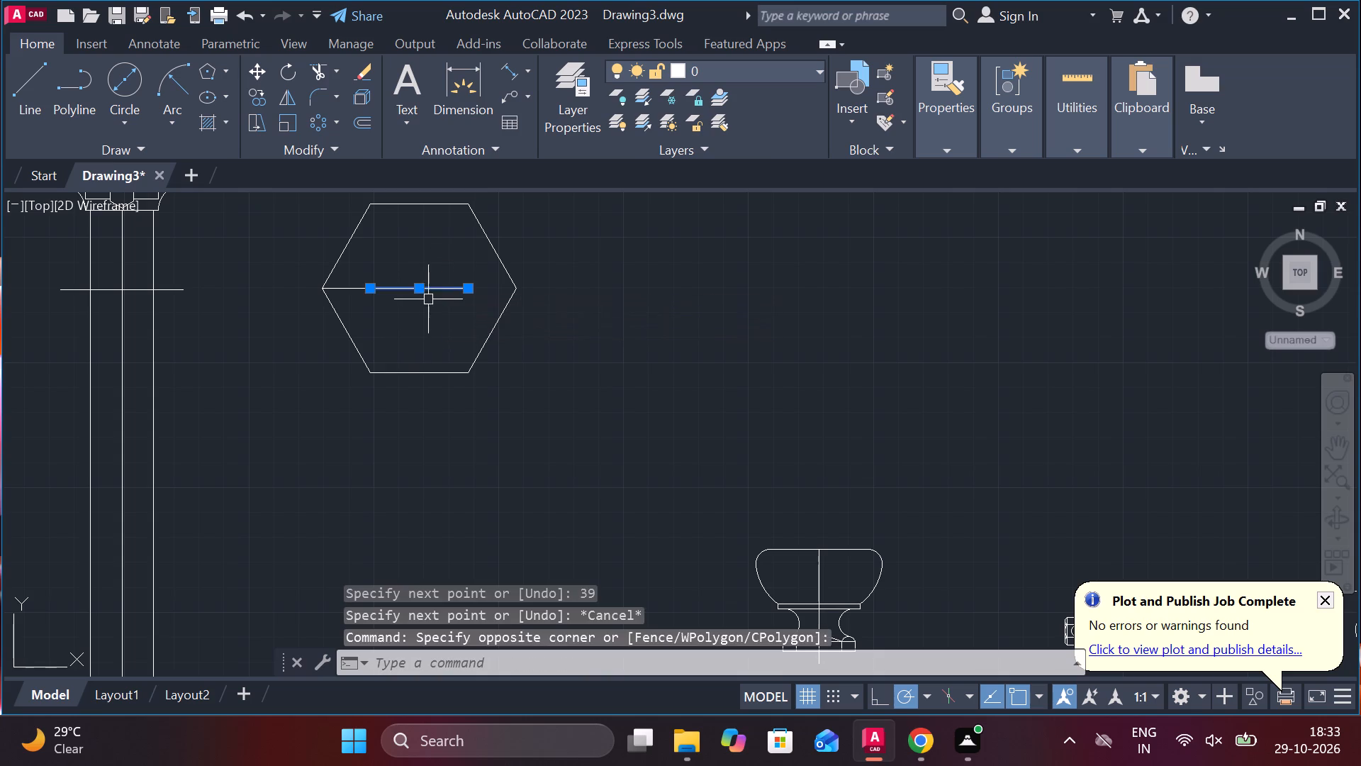
pyautogui.press('Delete')
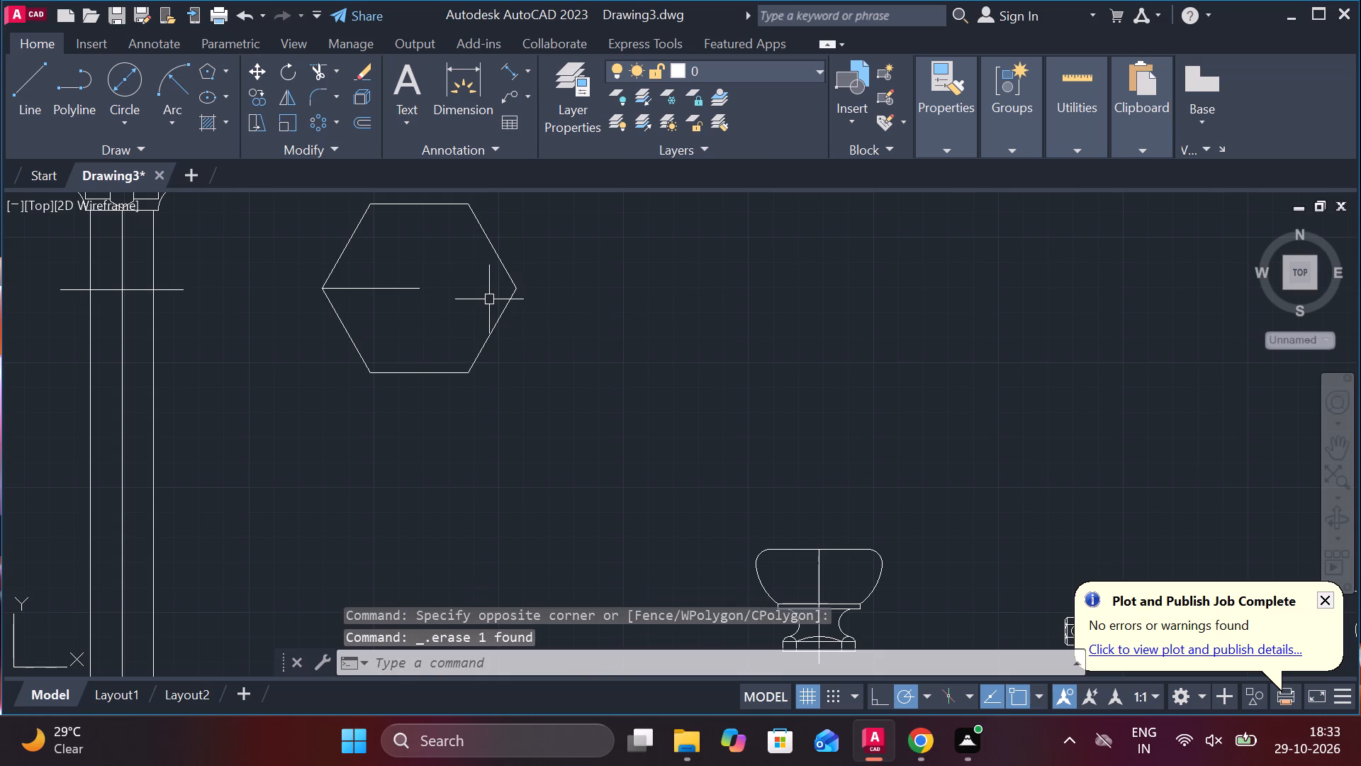
pyautogui.click(403, 287)
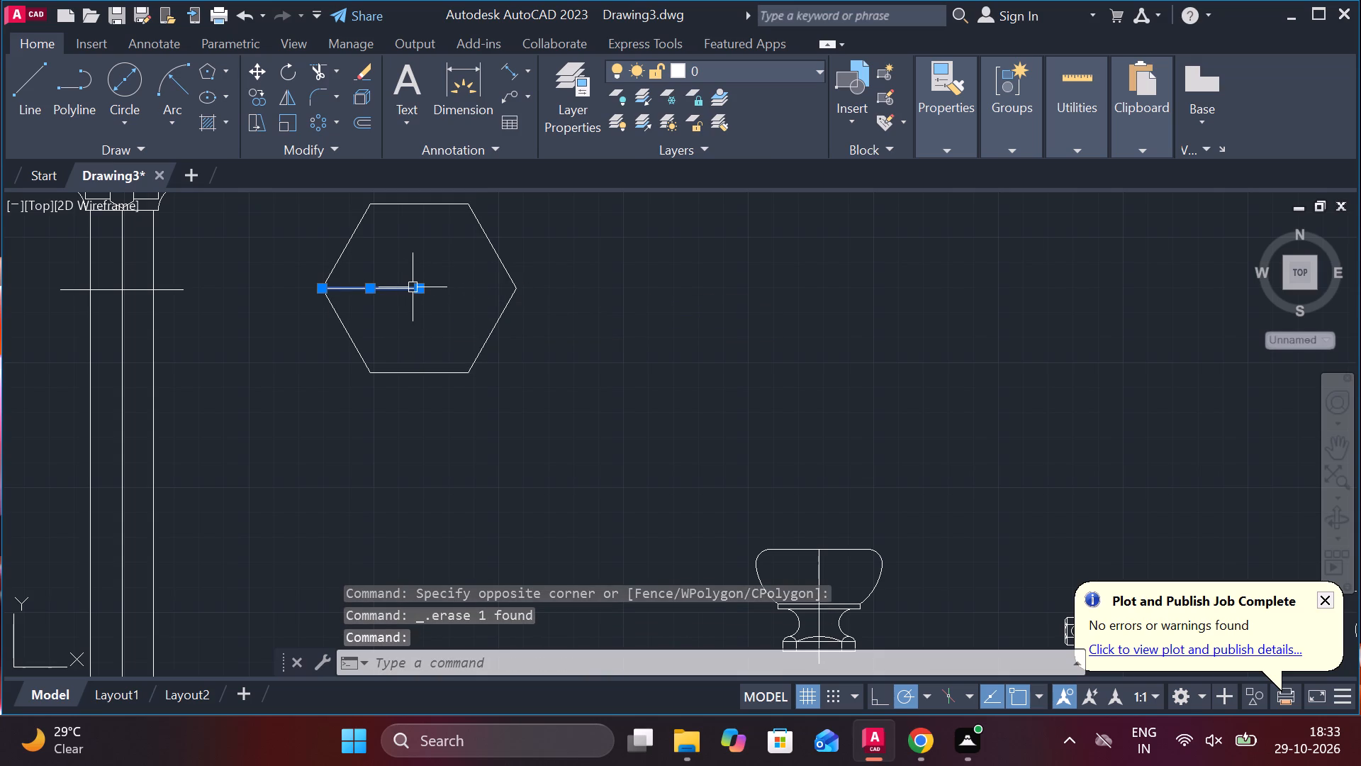
pyautogui.press('Delete')
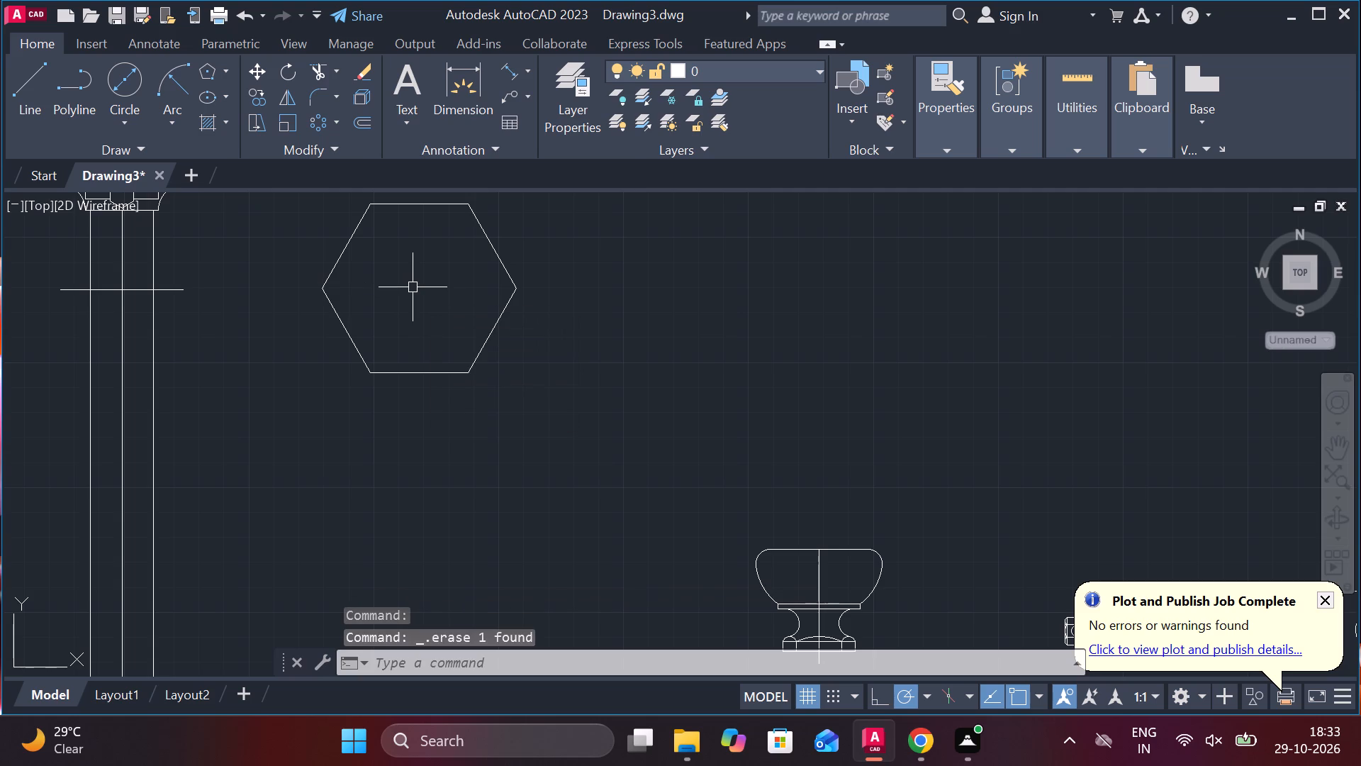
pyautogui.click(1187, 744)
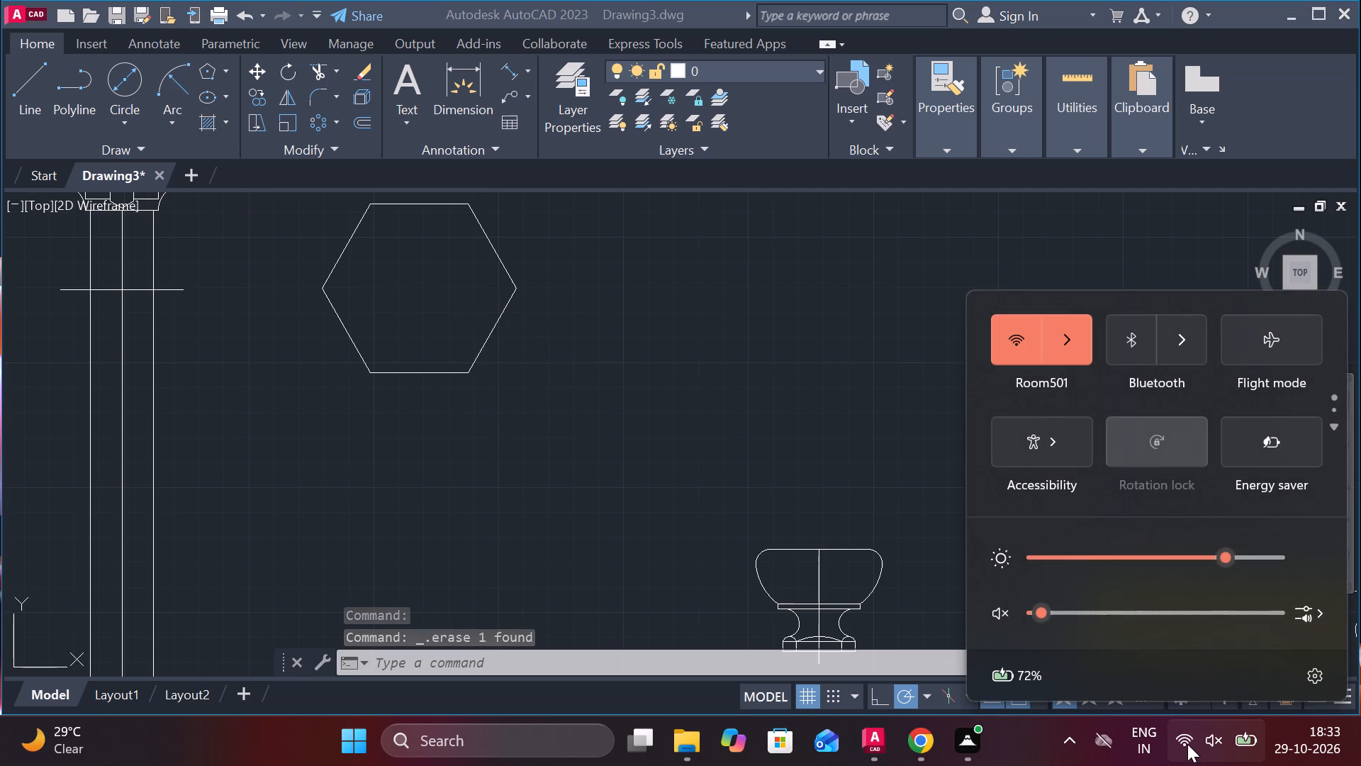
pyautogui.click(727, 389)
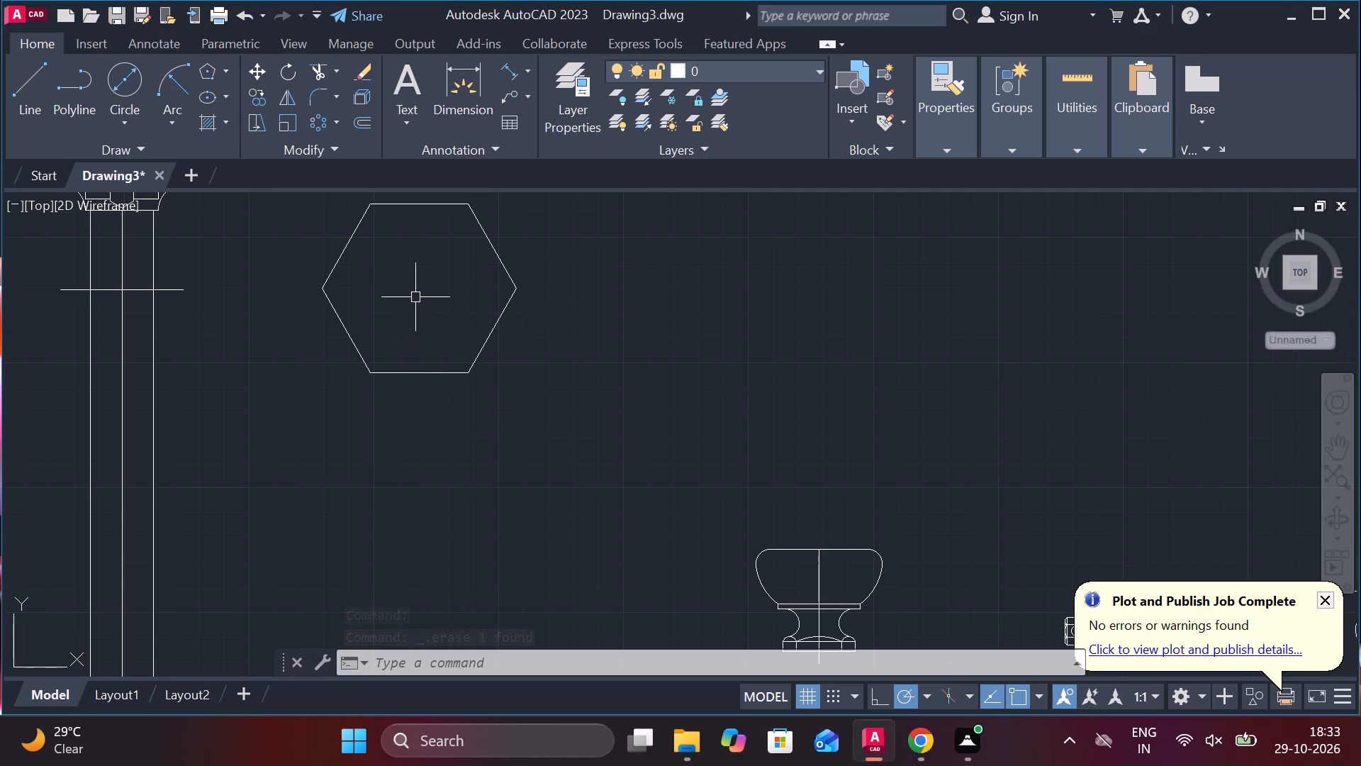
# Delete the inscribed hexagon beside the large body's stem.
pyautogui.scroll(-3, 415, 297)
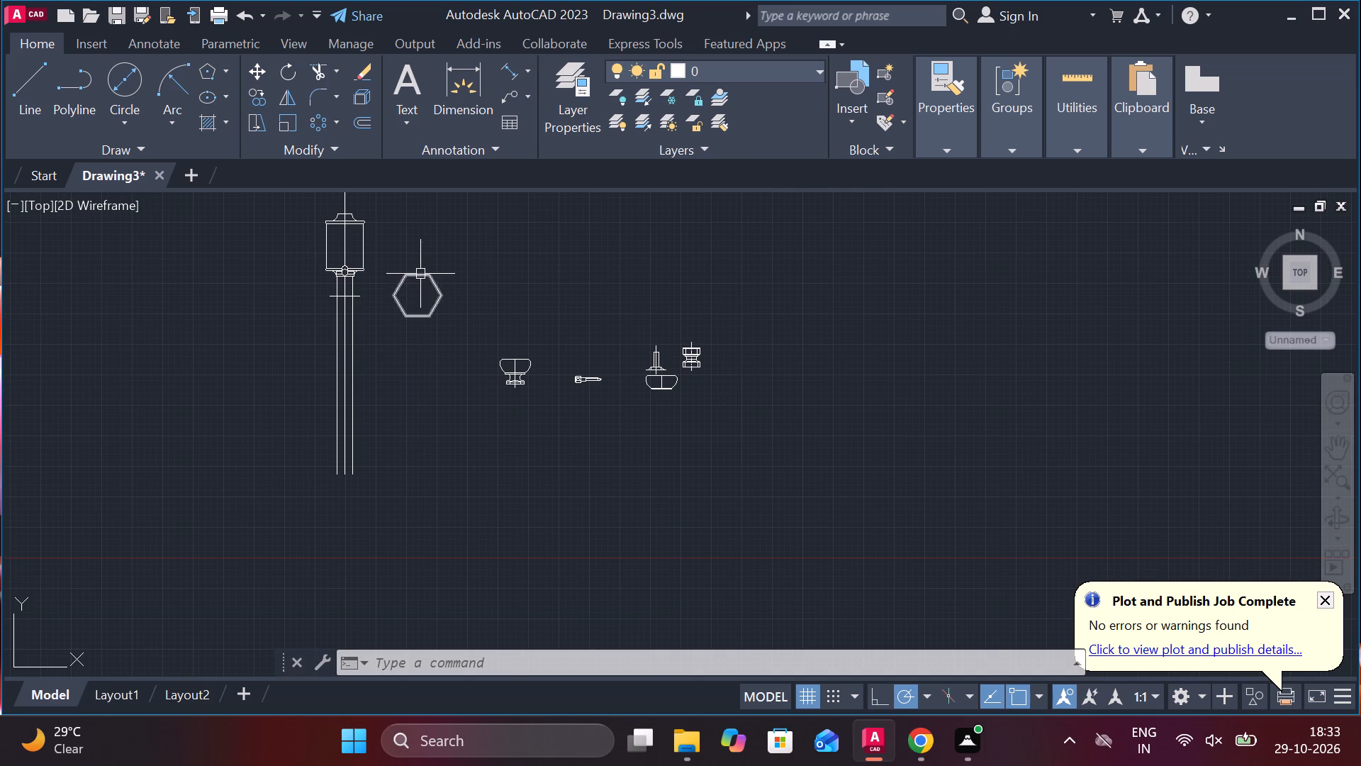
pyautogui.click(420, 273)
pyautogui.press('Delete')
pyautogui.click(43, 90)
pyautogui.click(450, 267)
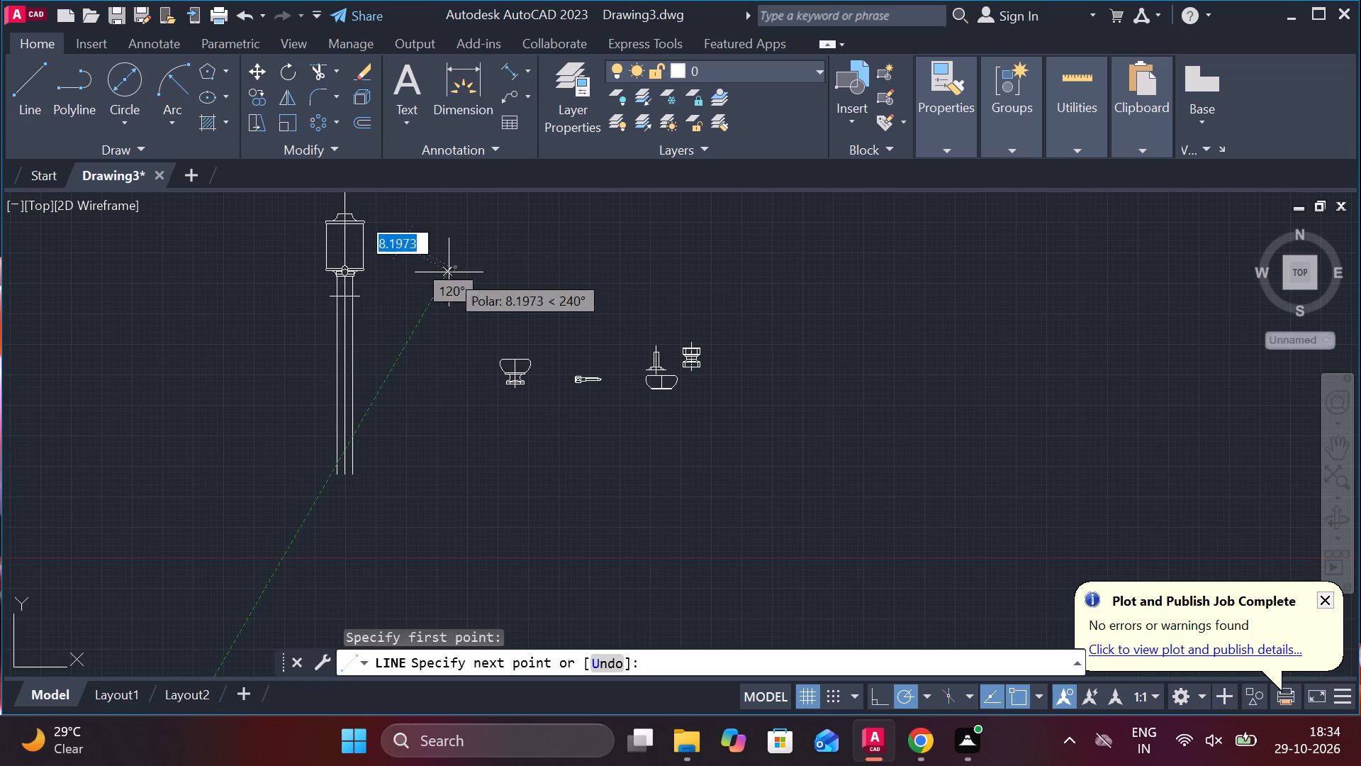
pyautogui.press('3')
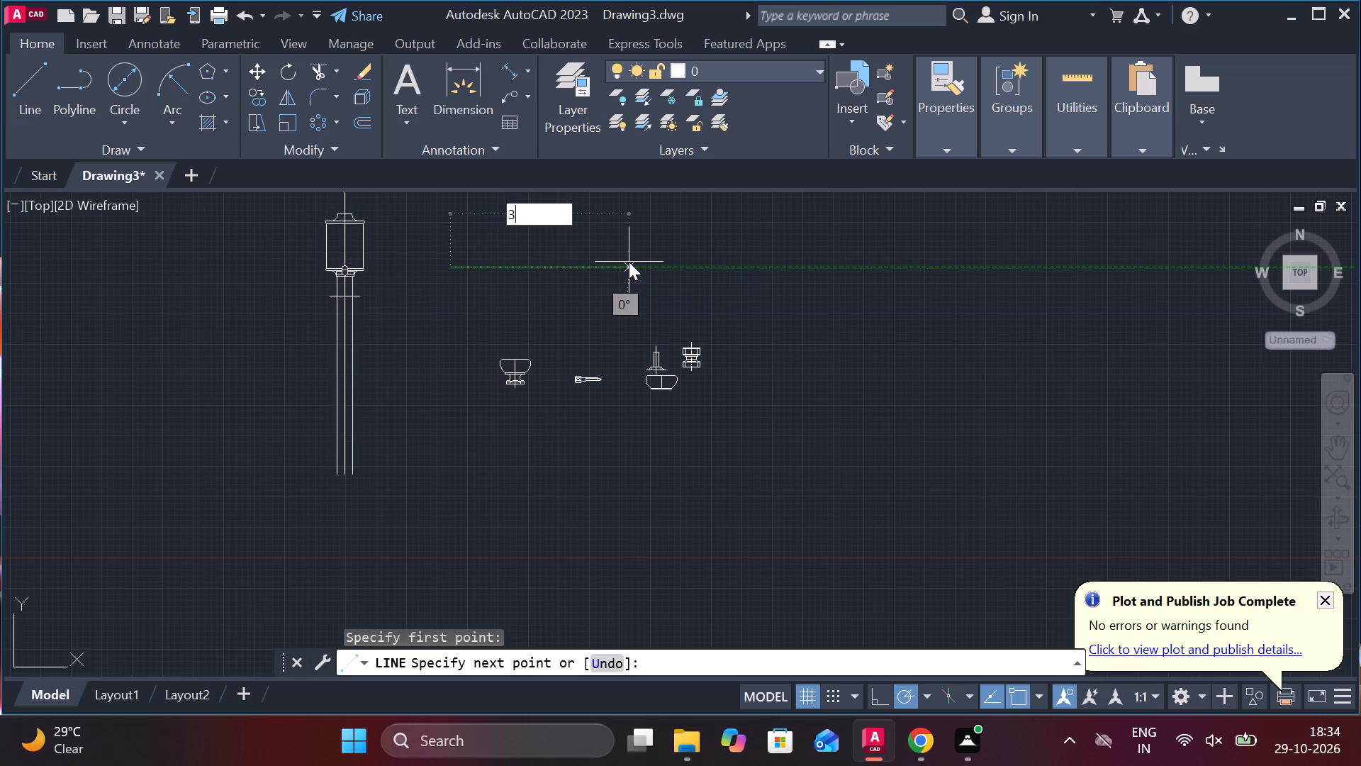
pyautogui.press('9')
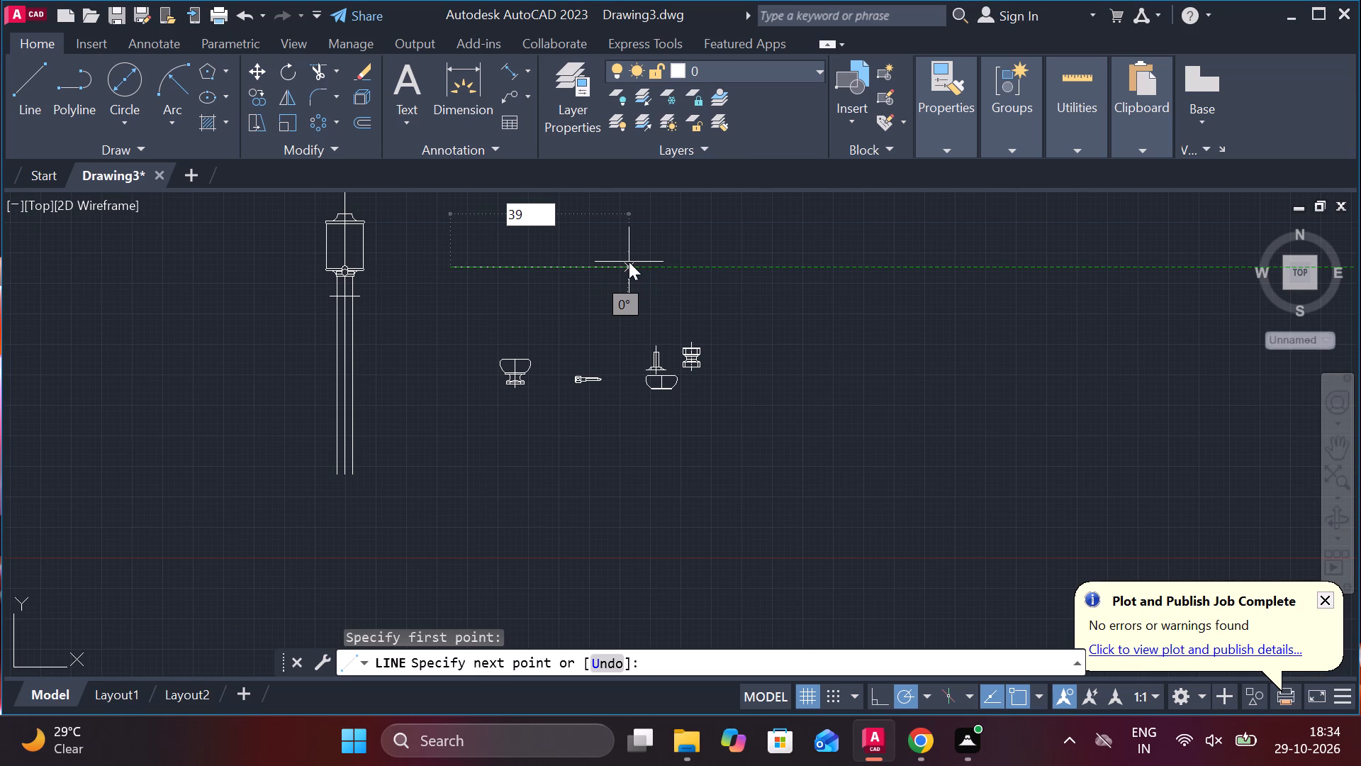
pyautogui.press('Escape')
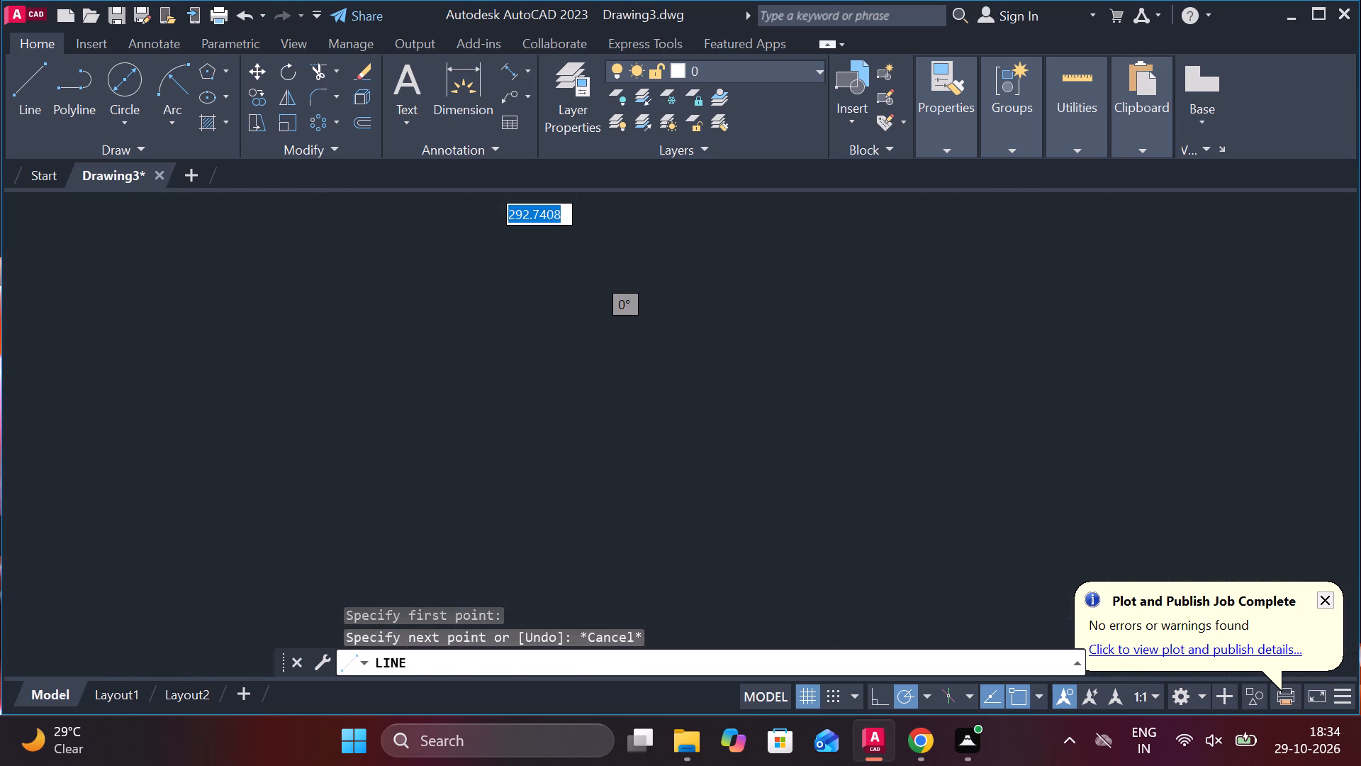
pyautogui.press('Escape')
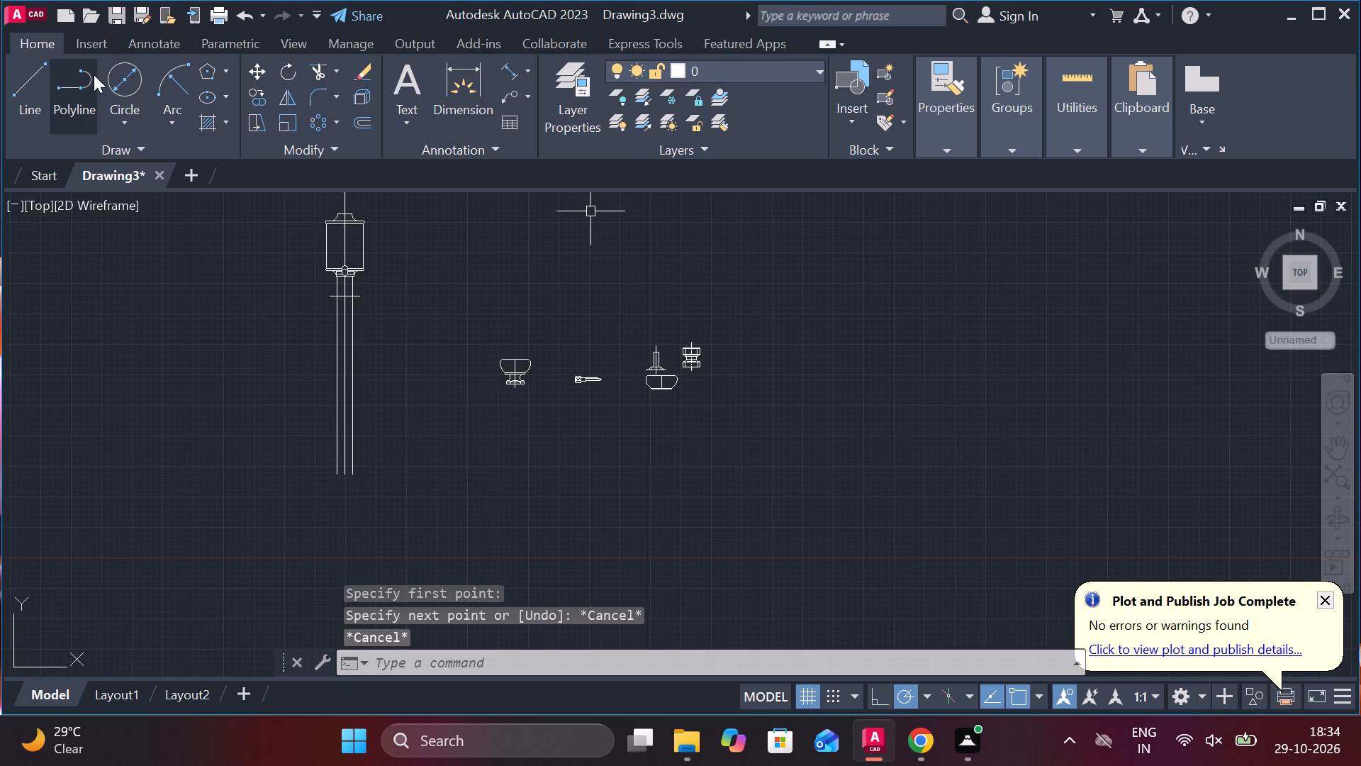
# Draw a circle of diameter 39 in the empty area to the right of the small components.
pyautogui.click(128, 113)
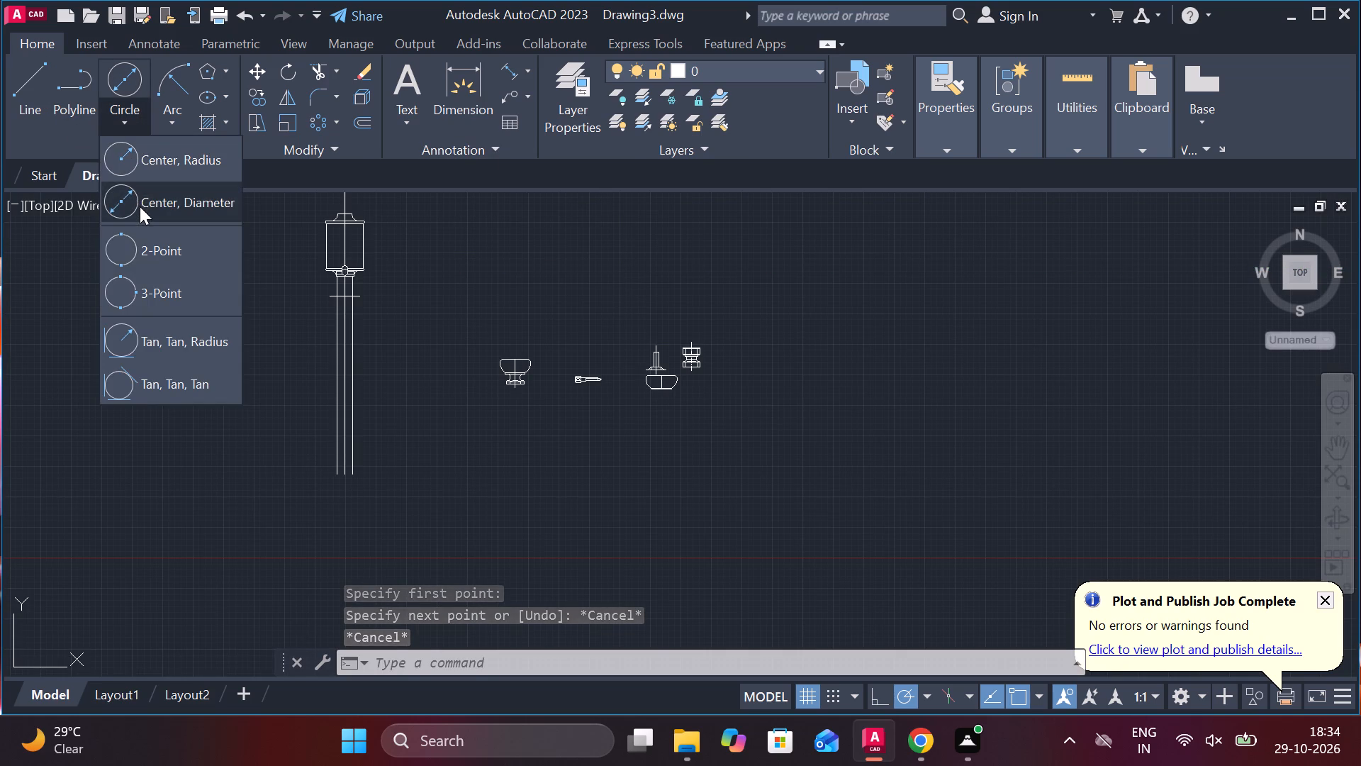
pyautogui.click(140, 206)
pyautogui.click(829, 330)
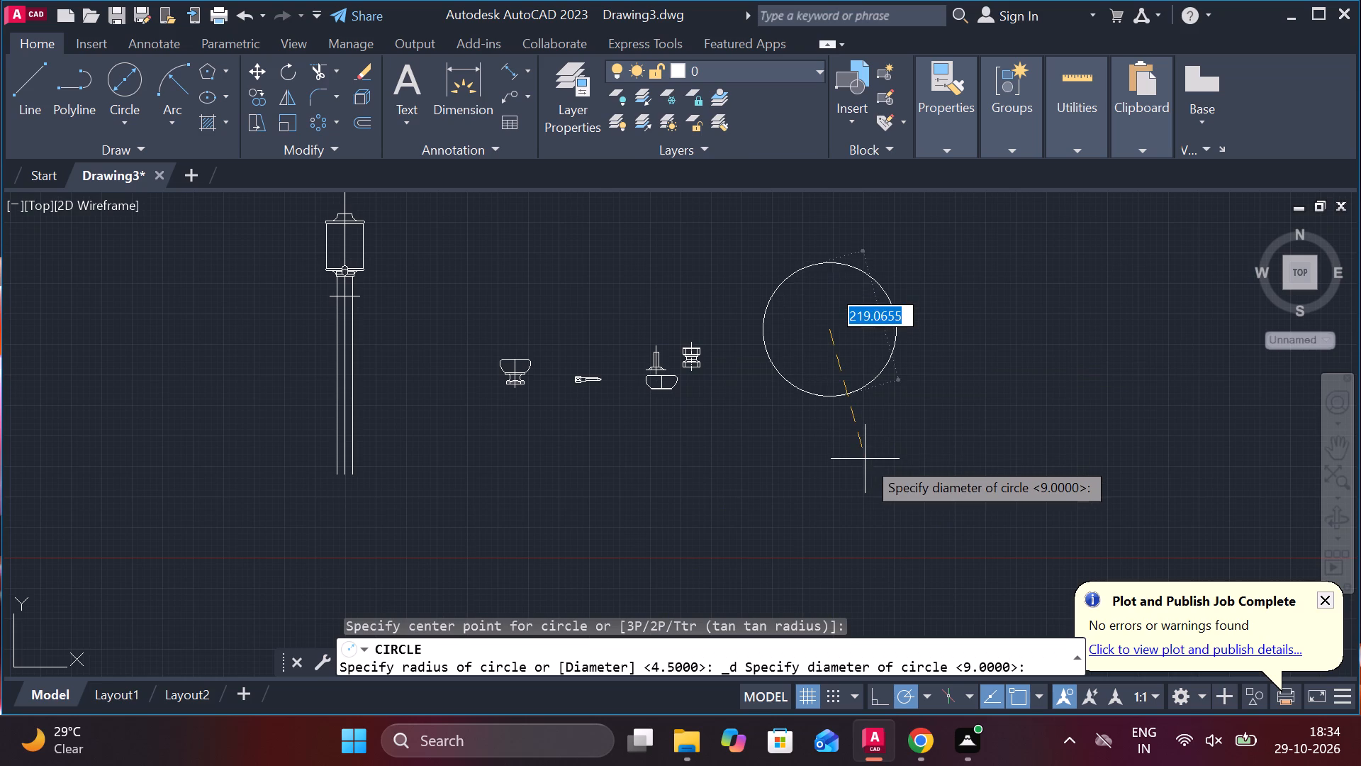
pyautogui.press('3')
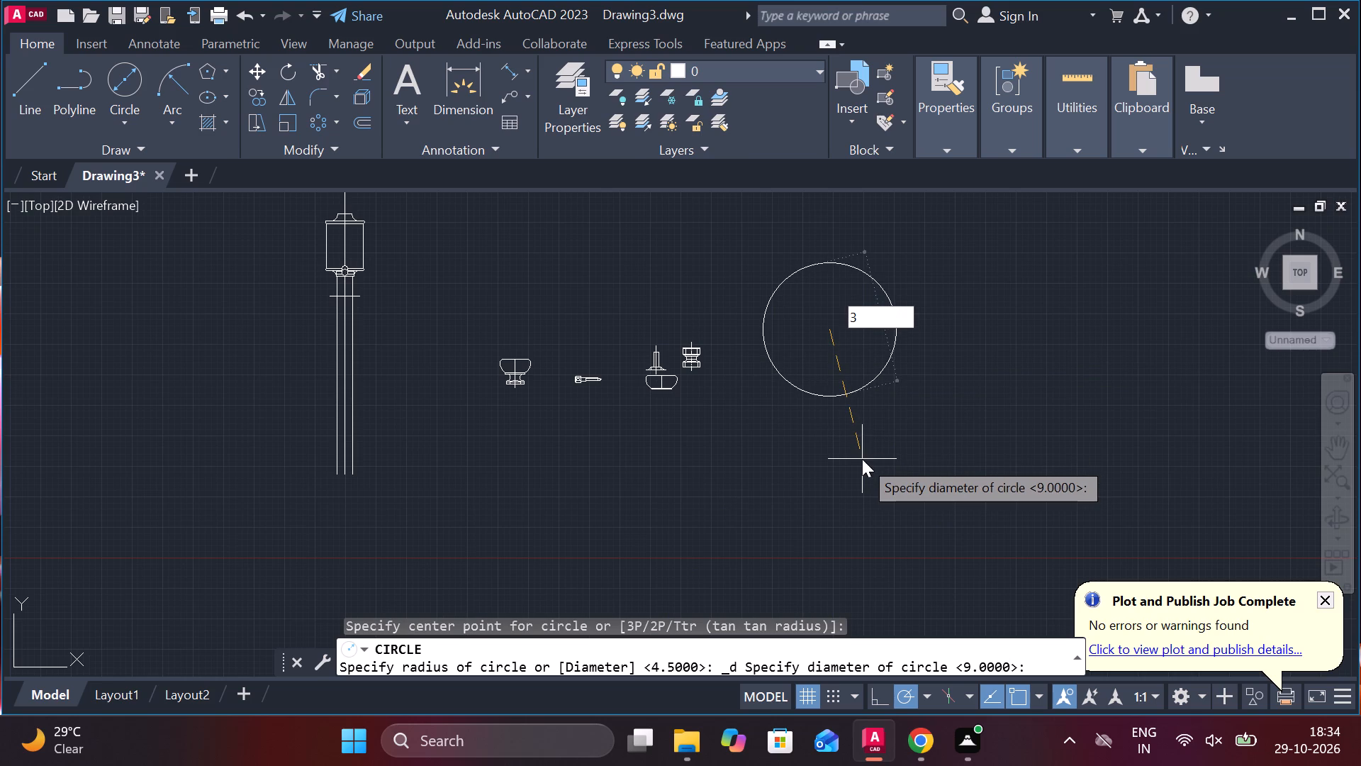
pyautogui.press('9')
pyautogui.press('Return')
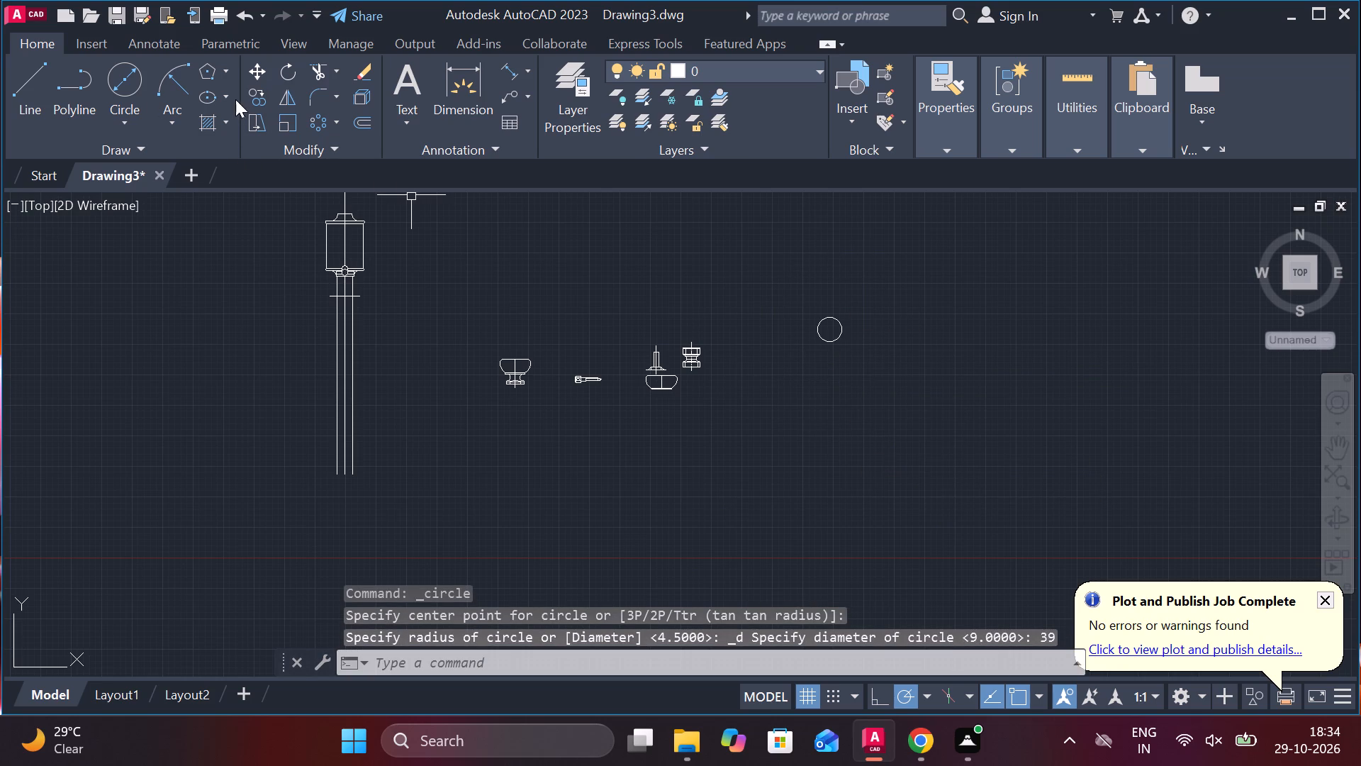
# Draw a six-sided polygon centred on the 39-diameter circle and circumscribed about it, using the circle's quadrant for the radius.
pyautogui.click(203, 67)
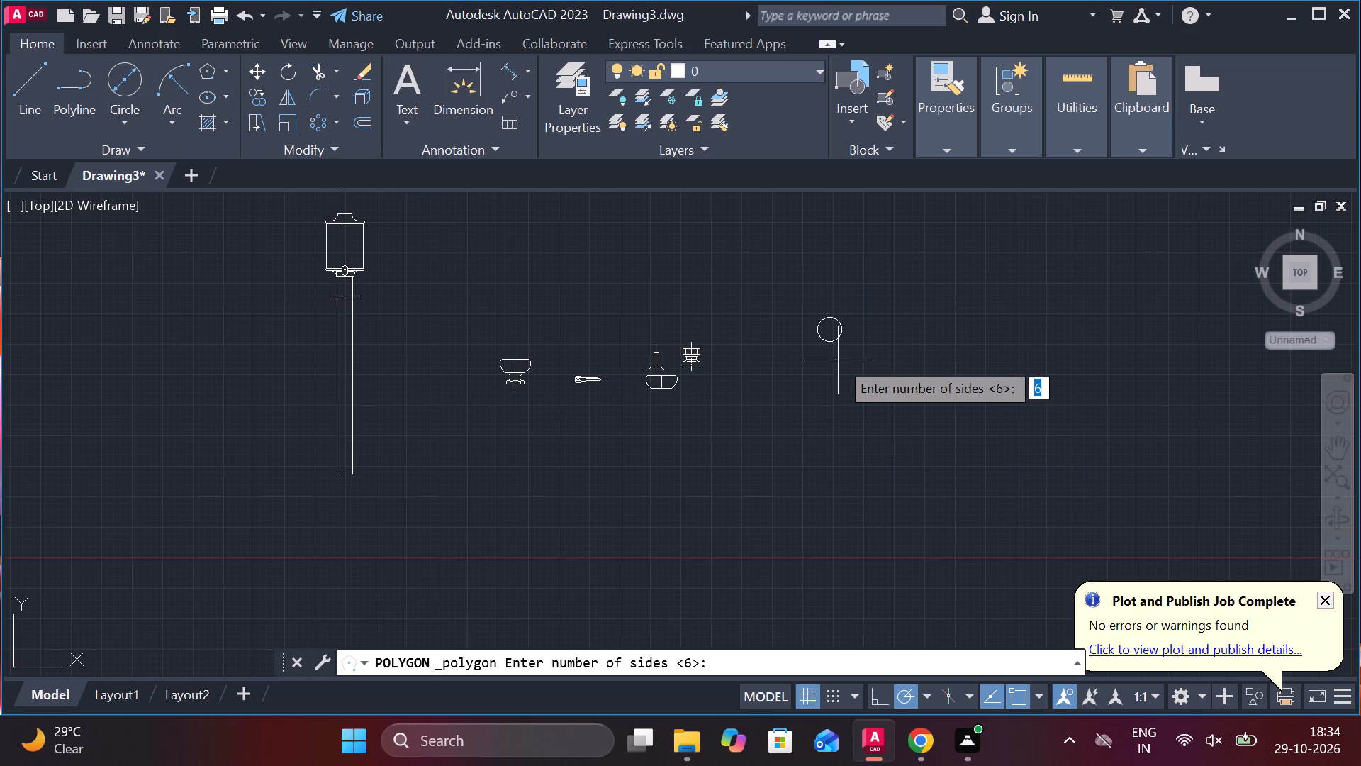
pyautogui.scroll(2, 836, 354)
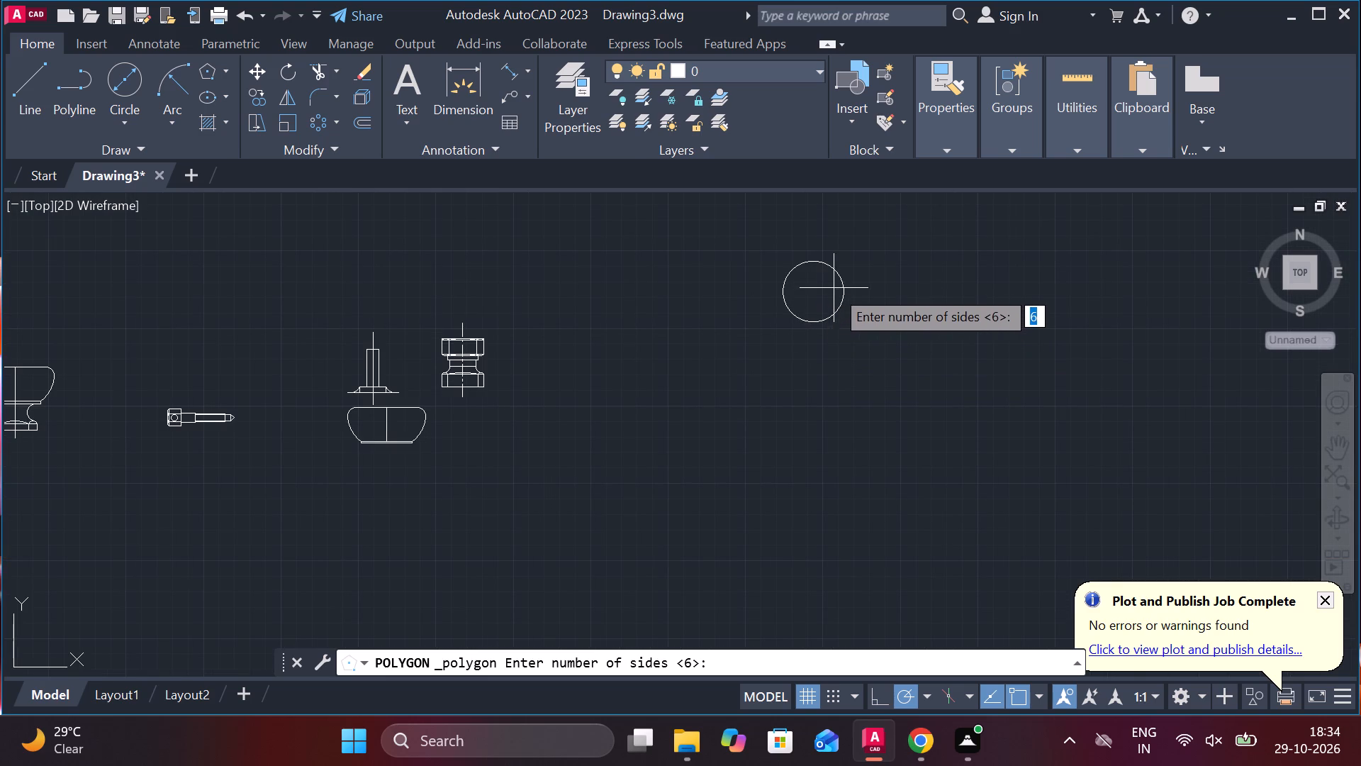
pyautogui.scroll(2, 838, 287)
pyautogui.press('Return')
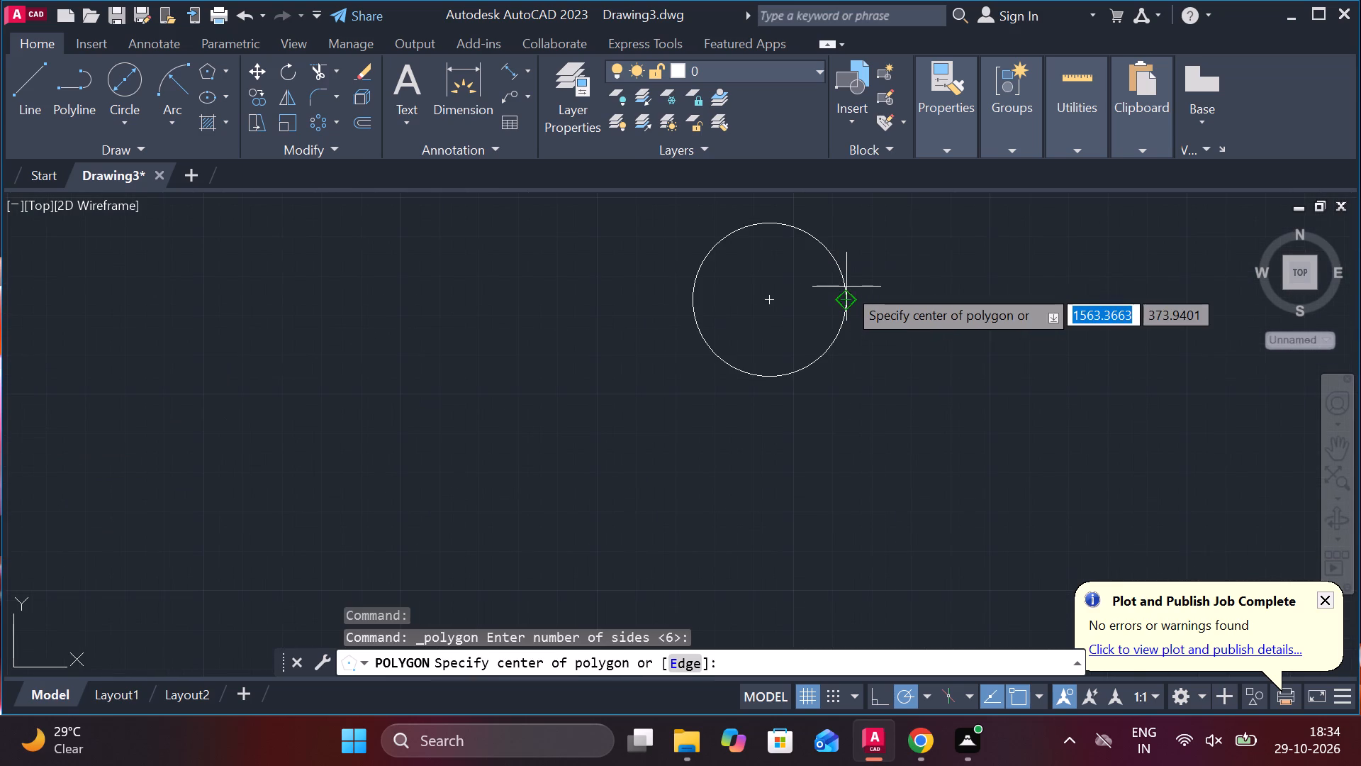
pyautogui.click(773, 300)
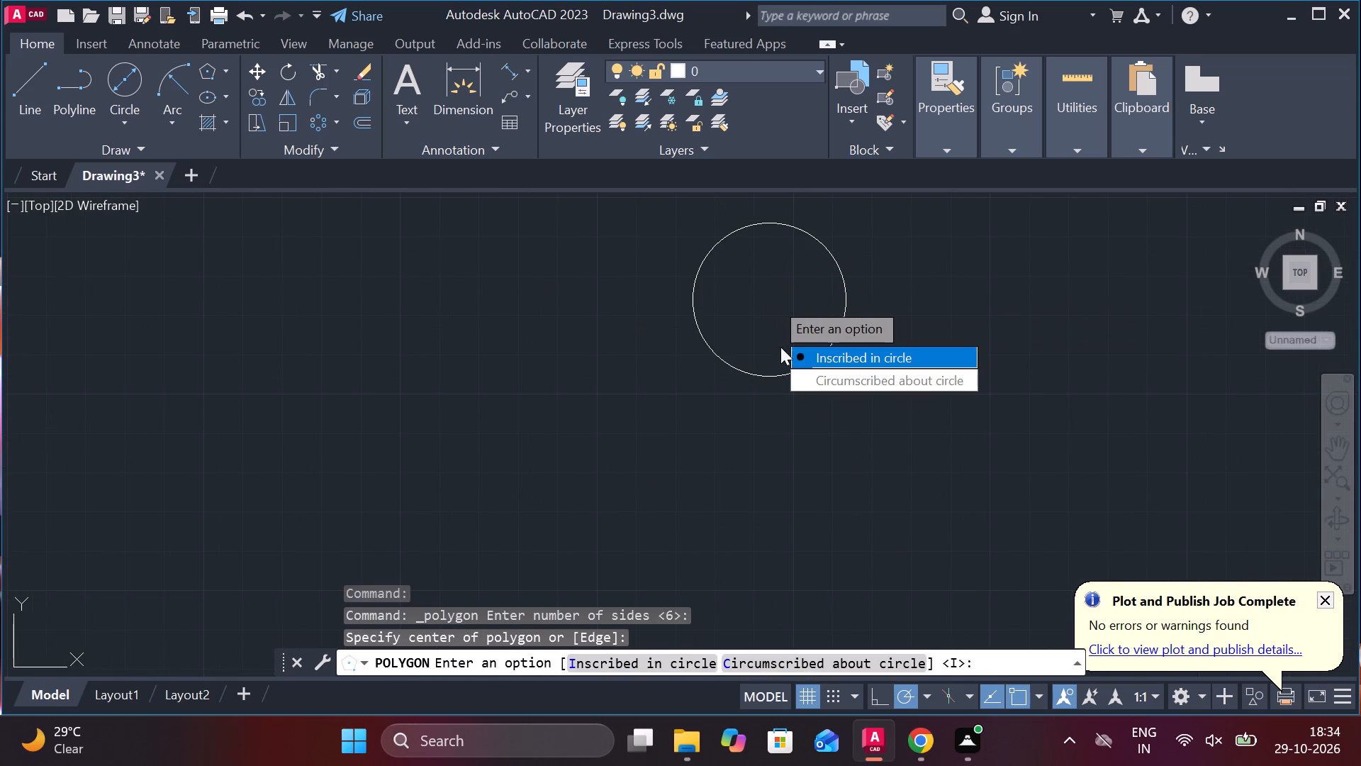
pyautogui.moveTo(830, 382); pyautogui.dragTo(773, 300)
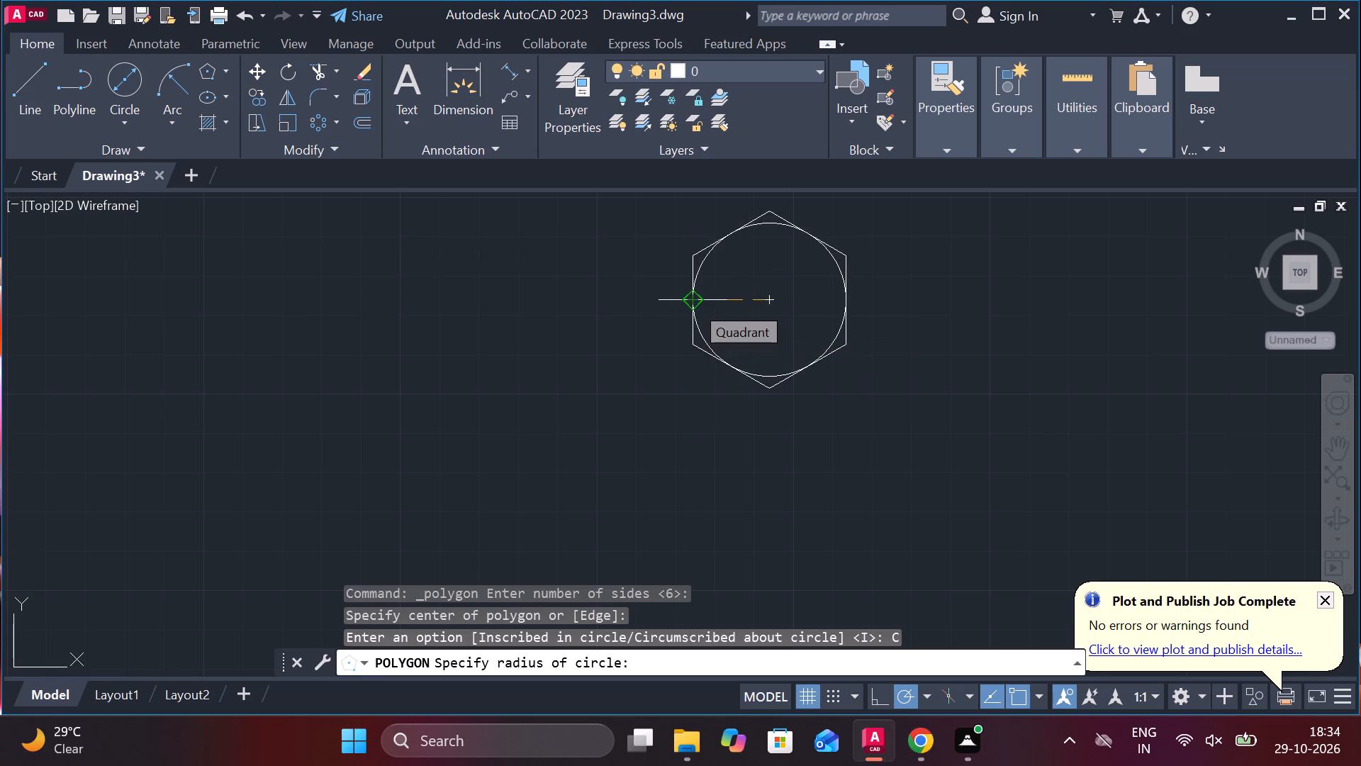
# Check the circumscribed hexagon's size with a temporary aligned dimension between its lower-left and opposite upper-right vertices.
pyautogui.scroll(-3, 771, 300)
pyautogui.scroll(-3, 831, 316)
pyautogui.scroll(3, 816, 285)
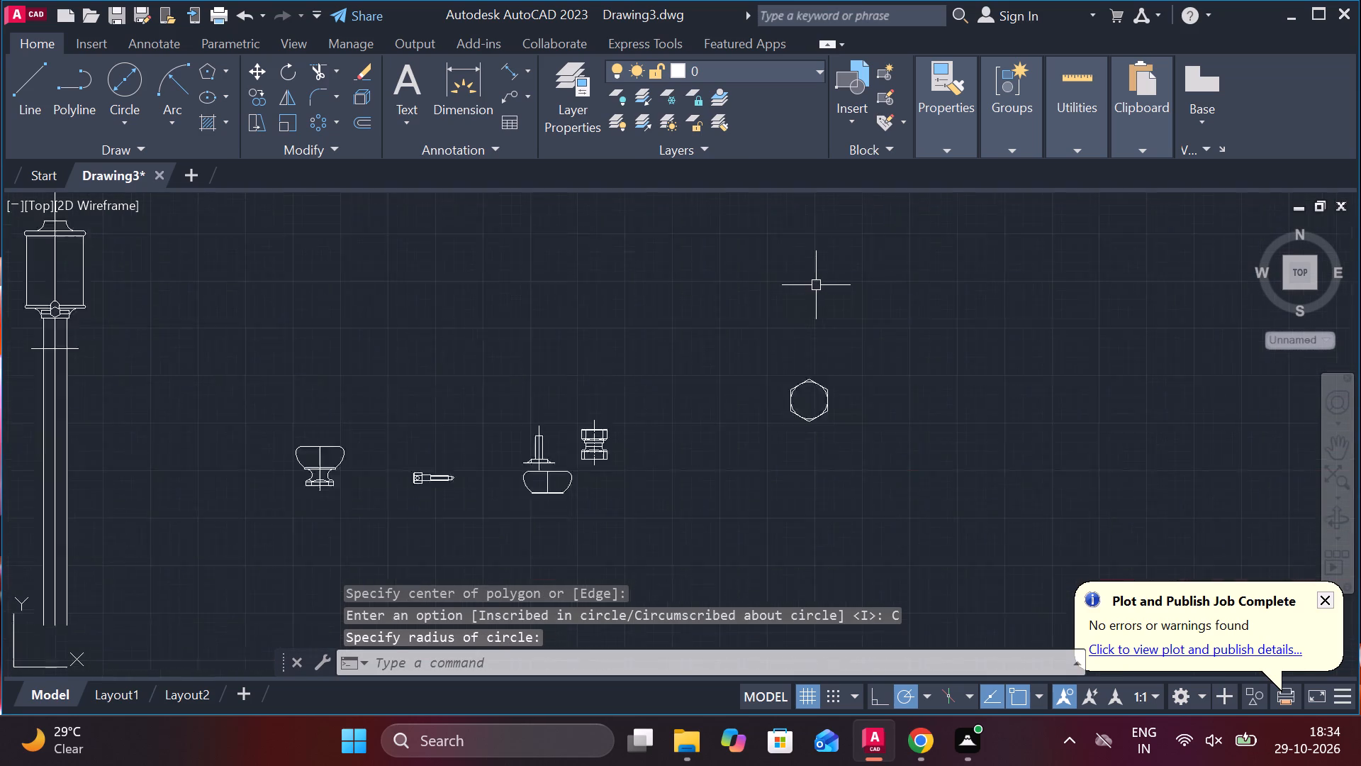
pyautogui.scroll(1, 816, 285)
pyautogui.scroll(3, 804, 492)
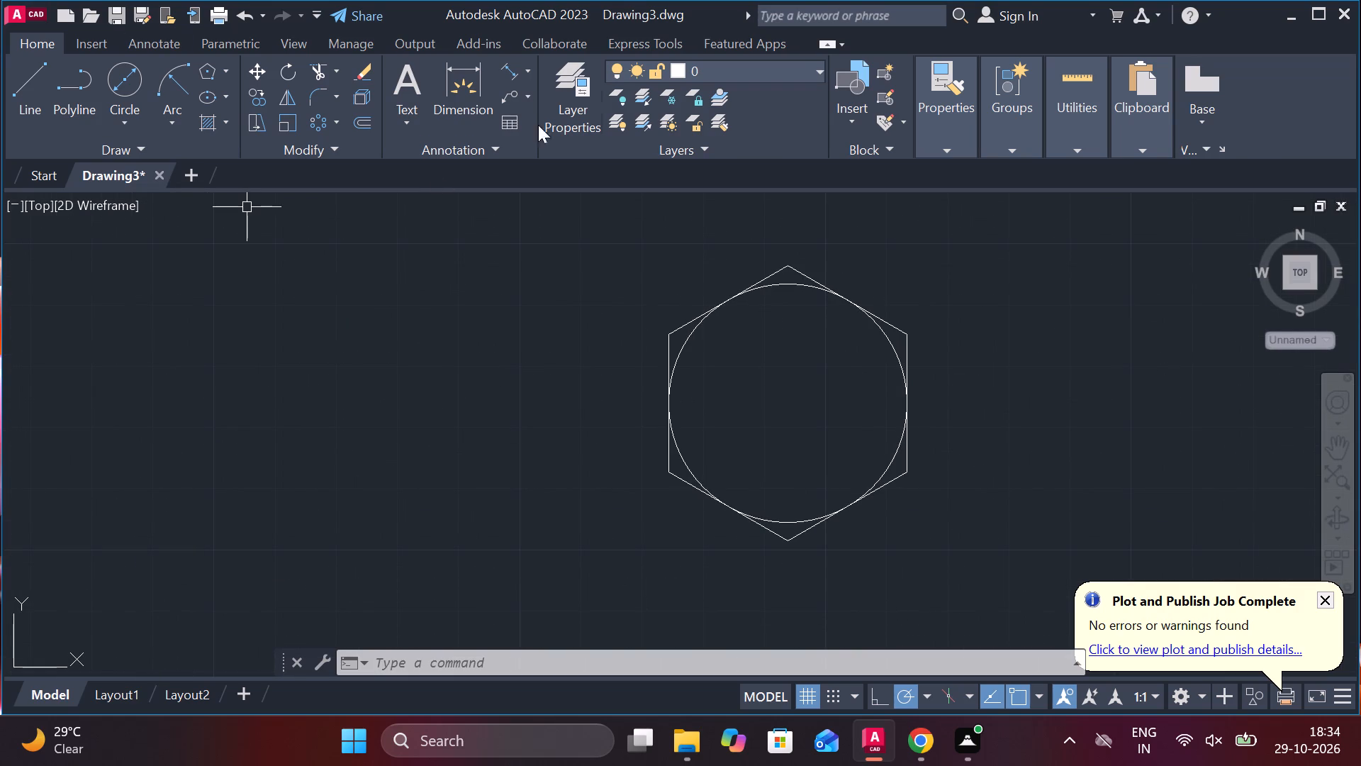
pyautogui.click(505, 75)
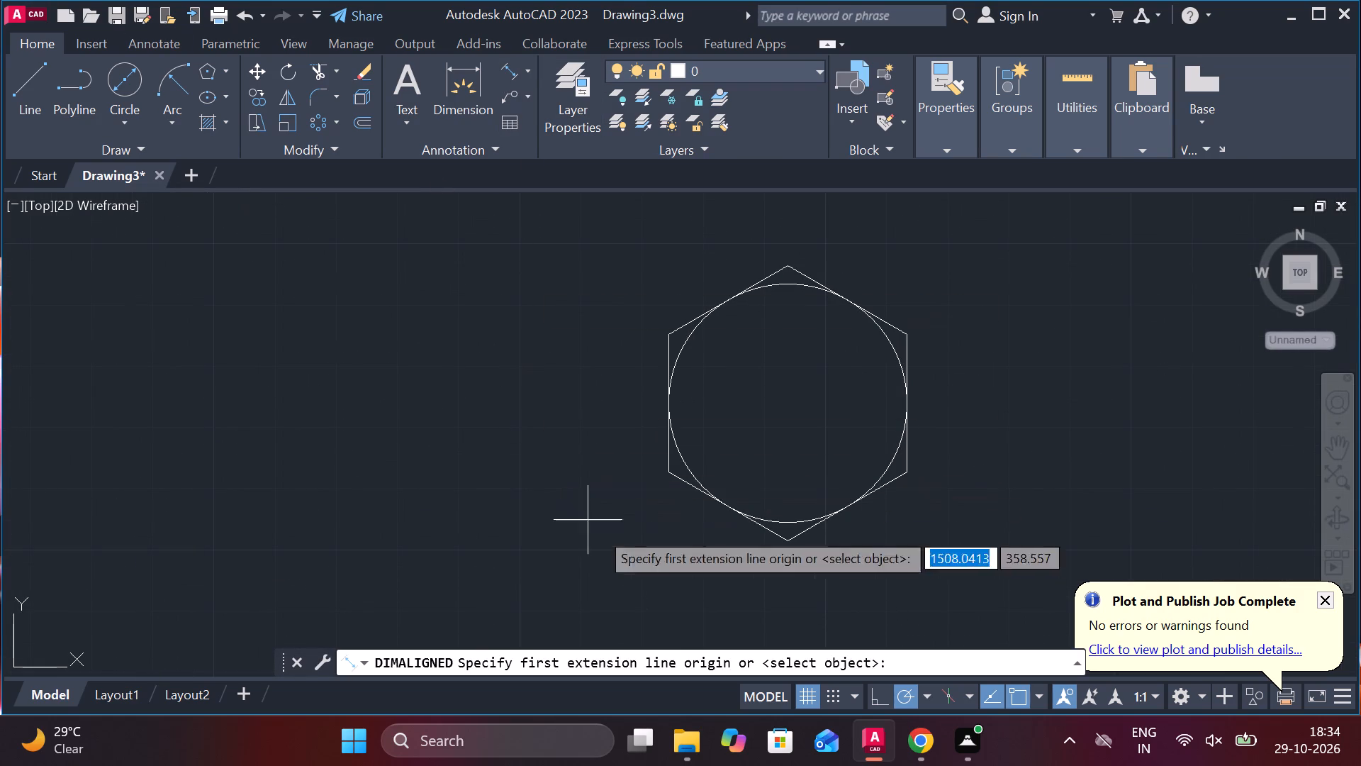
pyautogui.click(670, 471)
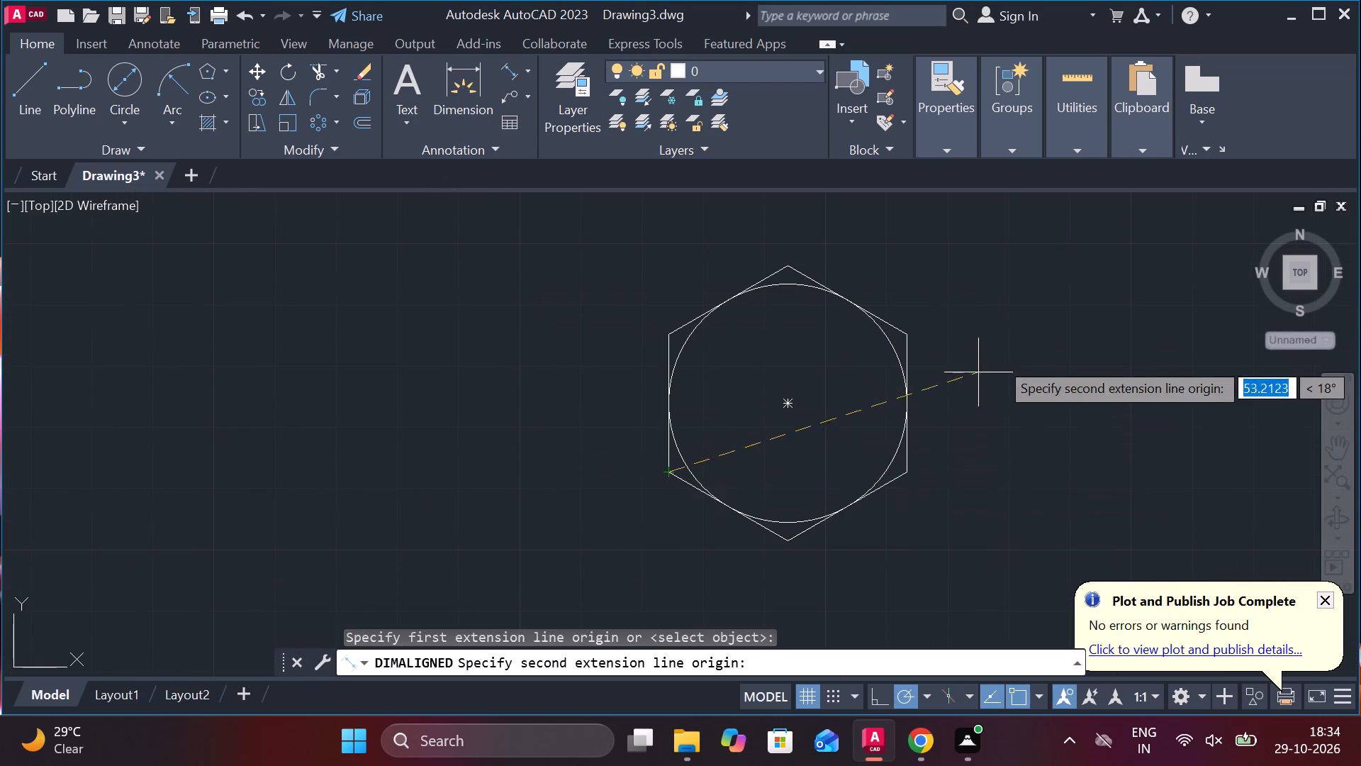
pyautogui.click(903, 333)
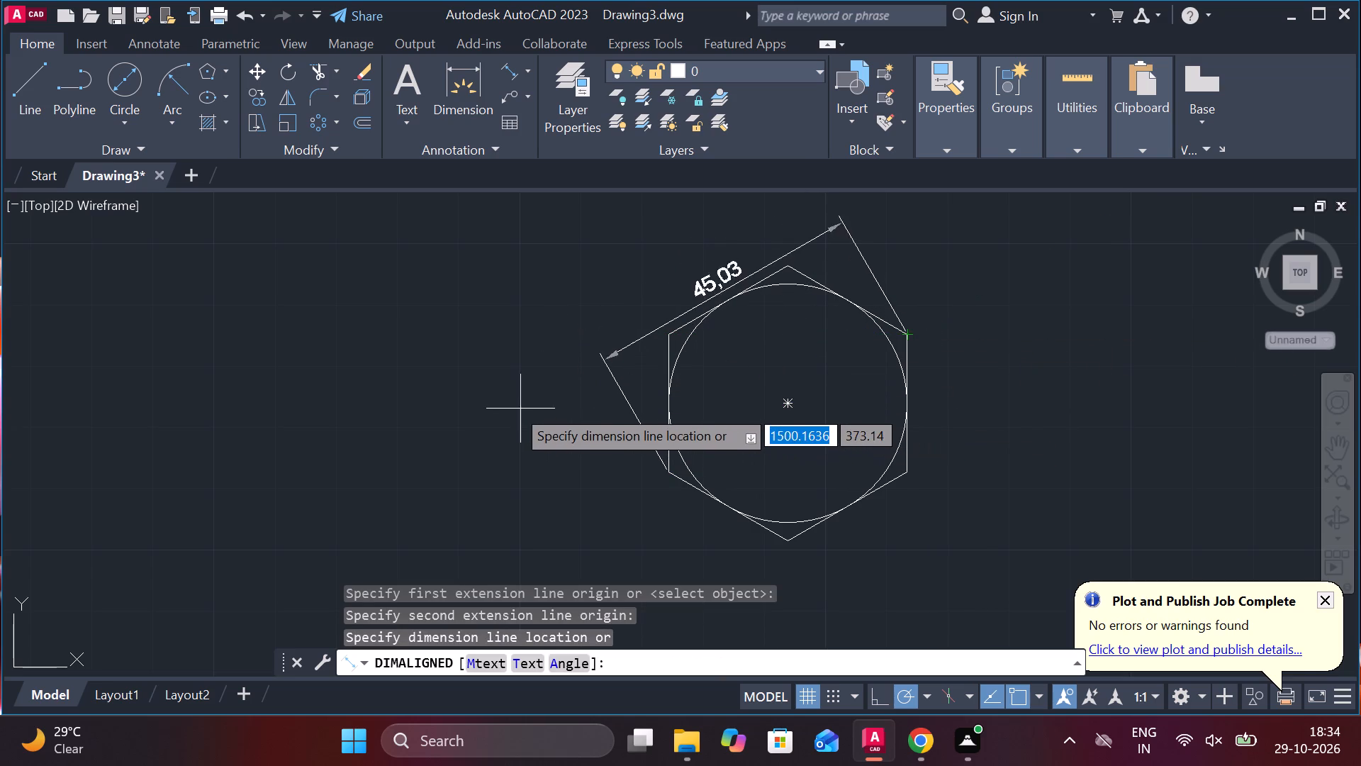
pyautogui.press('Escape')
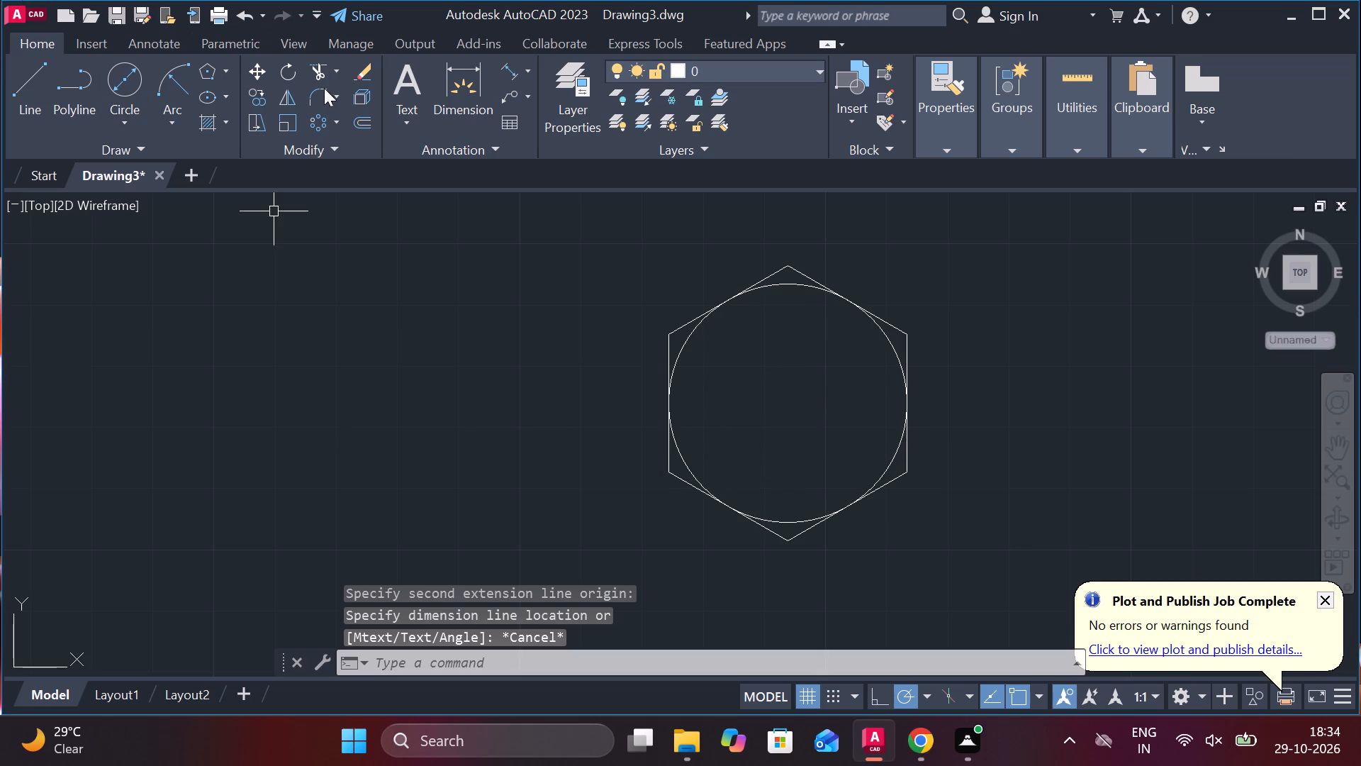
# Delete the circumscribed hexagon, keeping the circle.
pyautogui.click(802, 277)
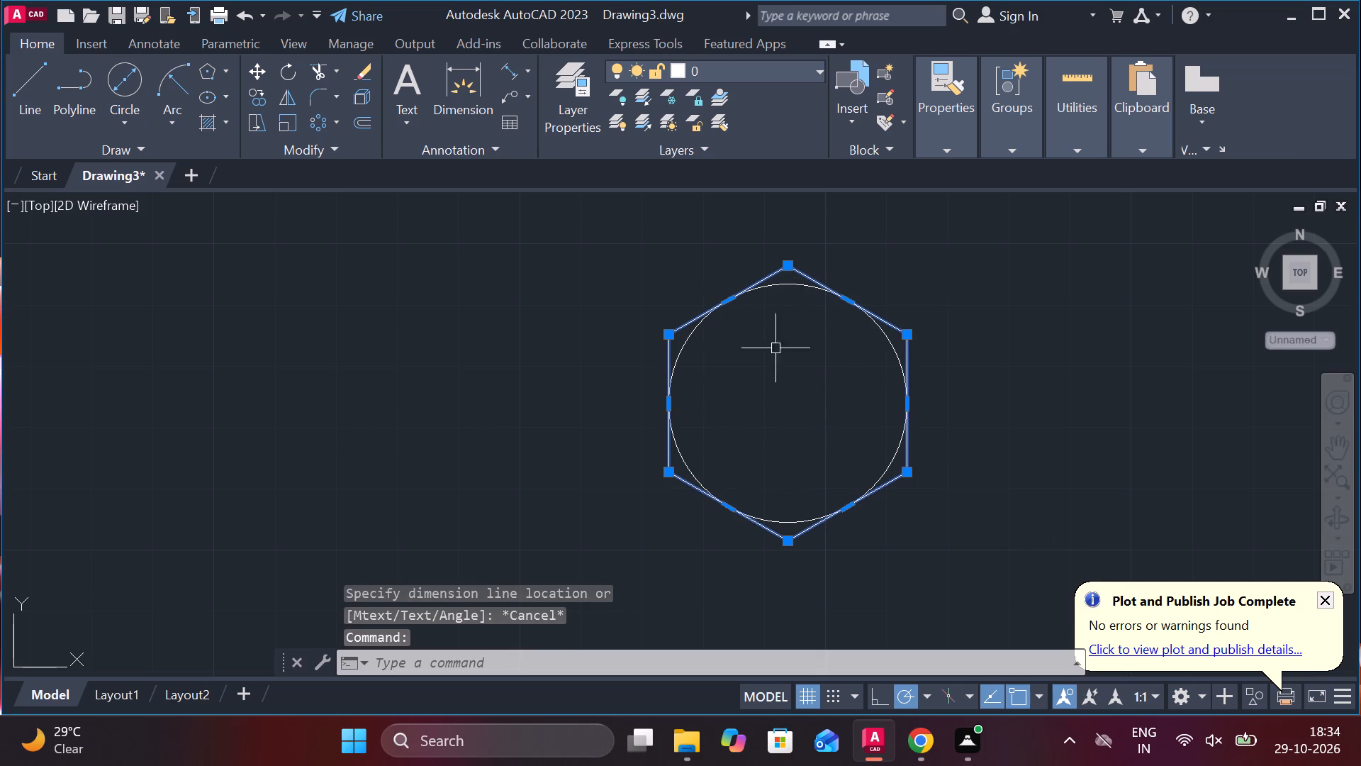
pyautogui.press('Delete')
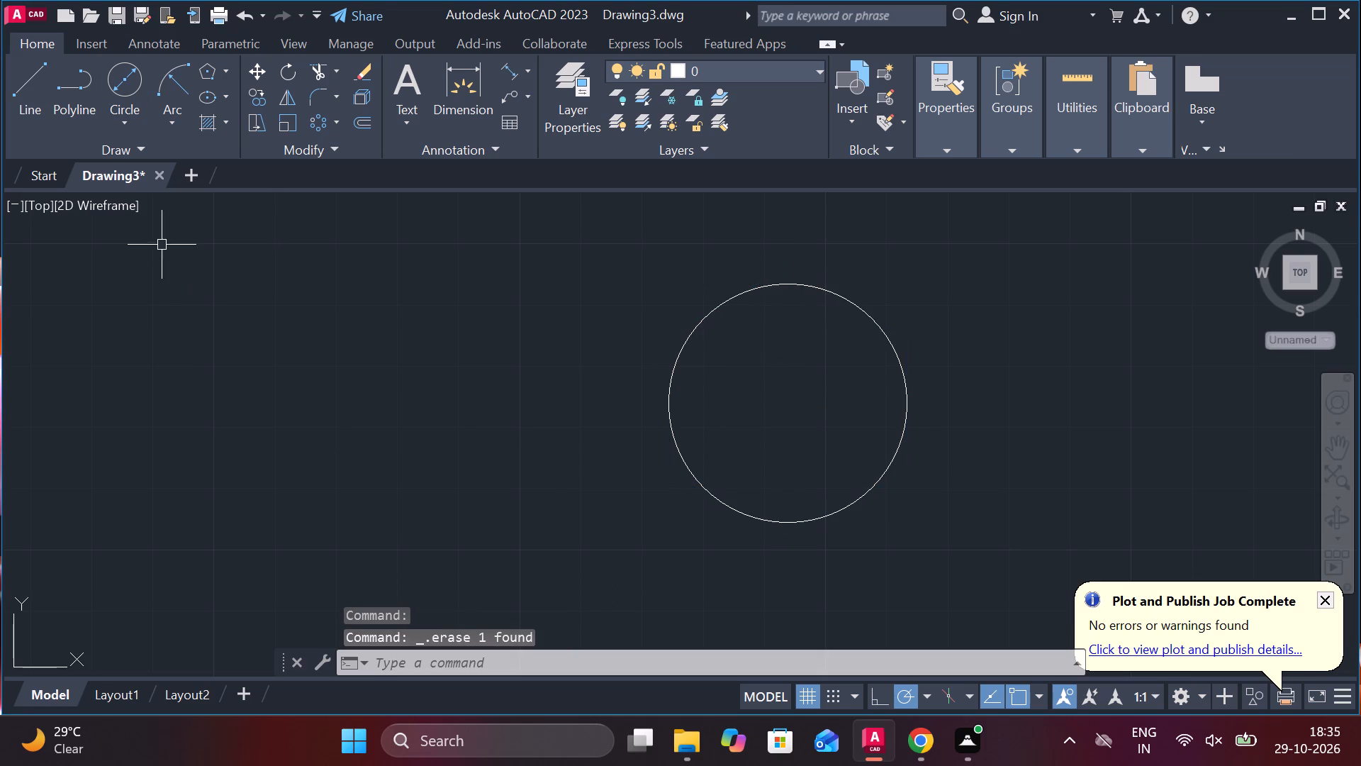
# Draw a six-sided polygon inscribed in the circle, centred on it, with a vertex at the circle's right quadrant.
pyautogui.doubleClick(209, 67)
pyautogui.press('Return')
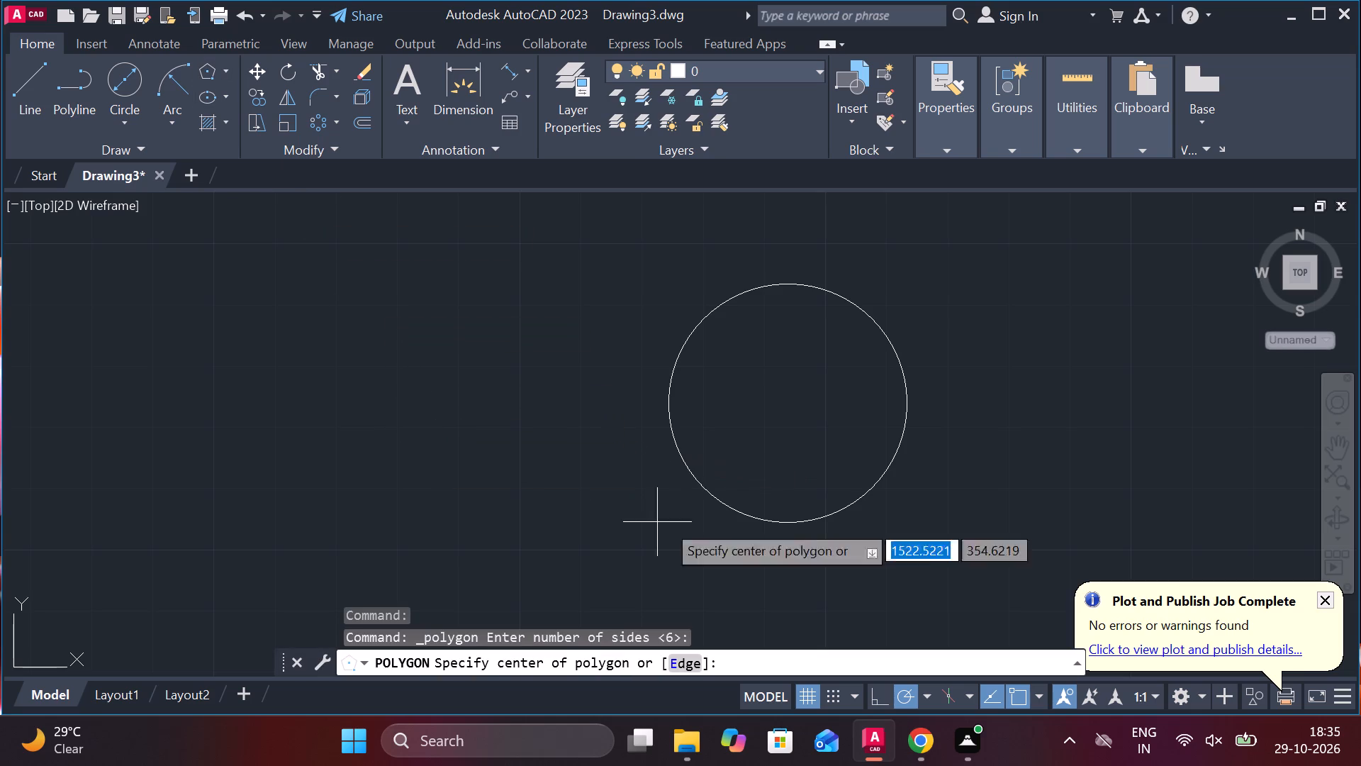
pyautogui.click(792, 399)
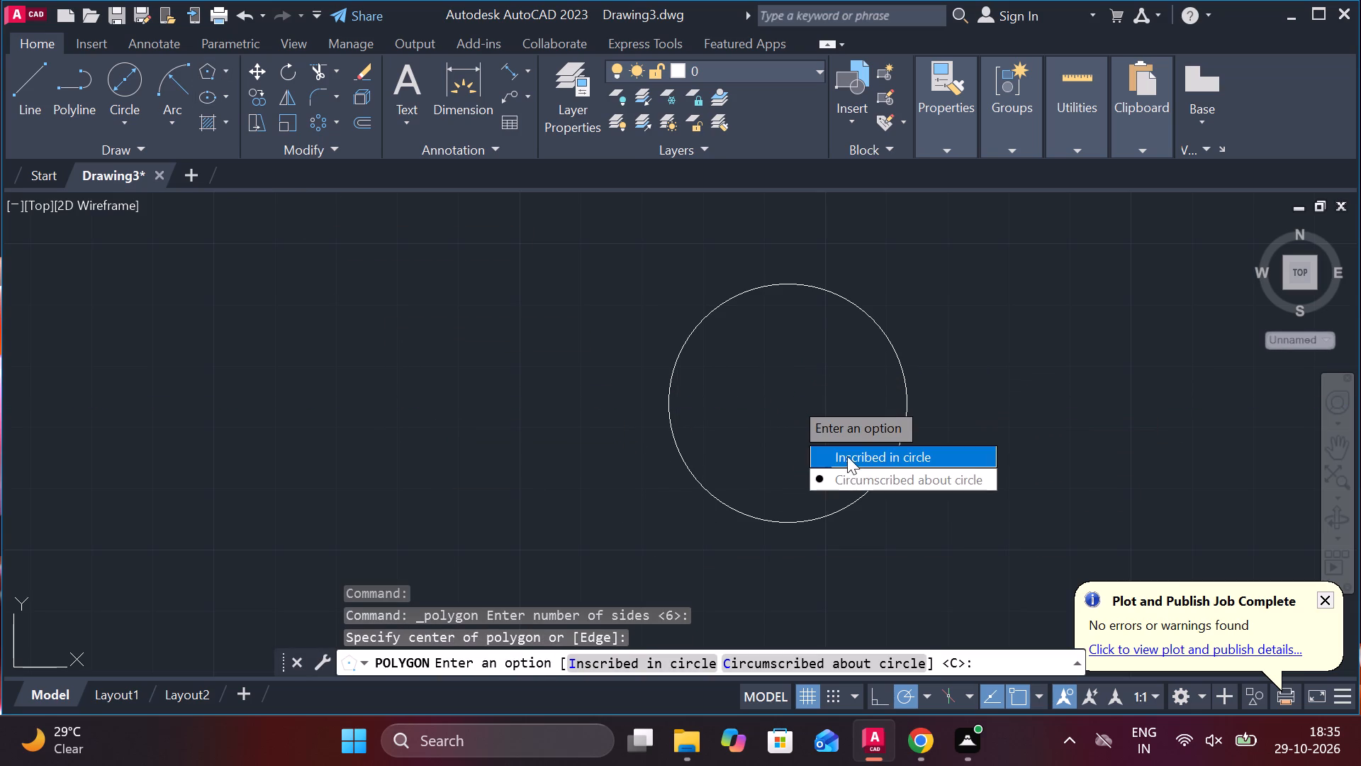
pyautogui.moveTo(847, 456); pyautogui.dragTo(792, 399)
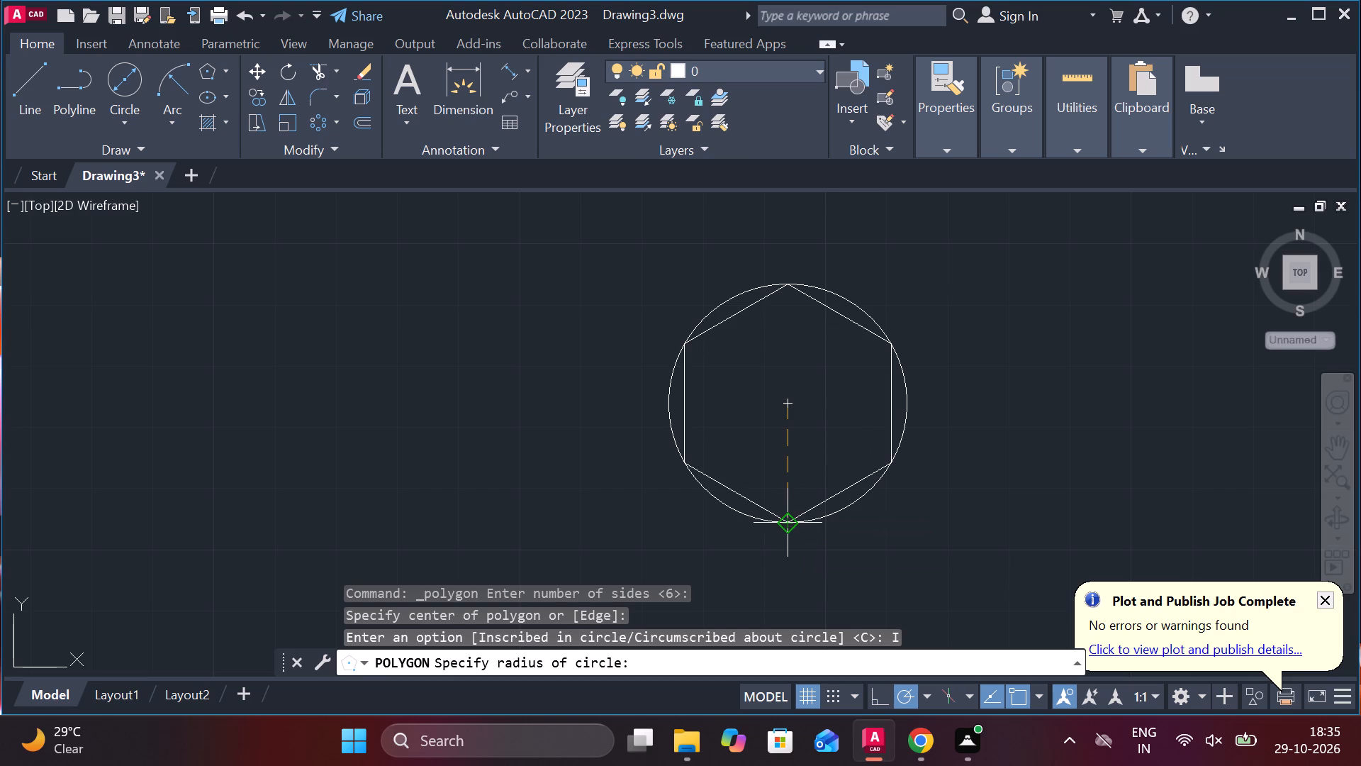
pyautogui.click(906, 406)
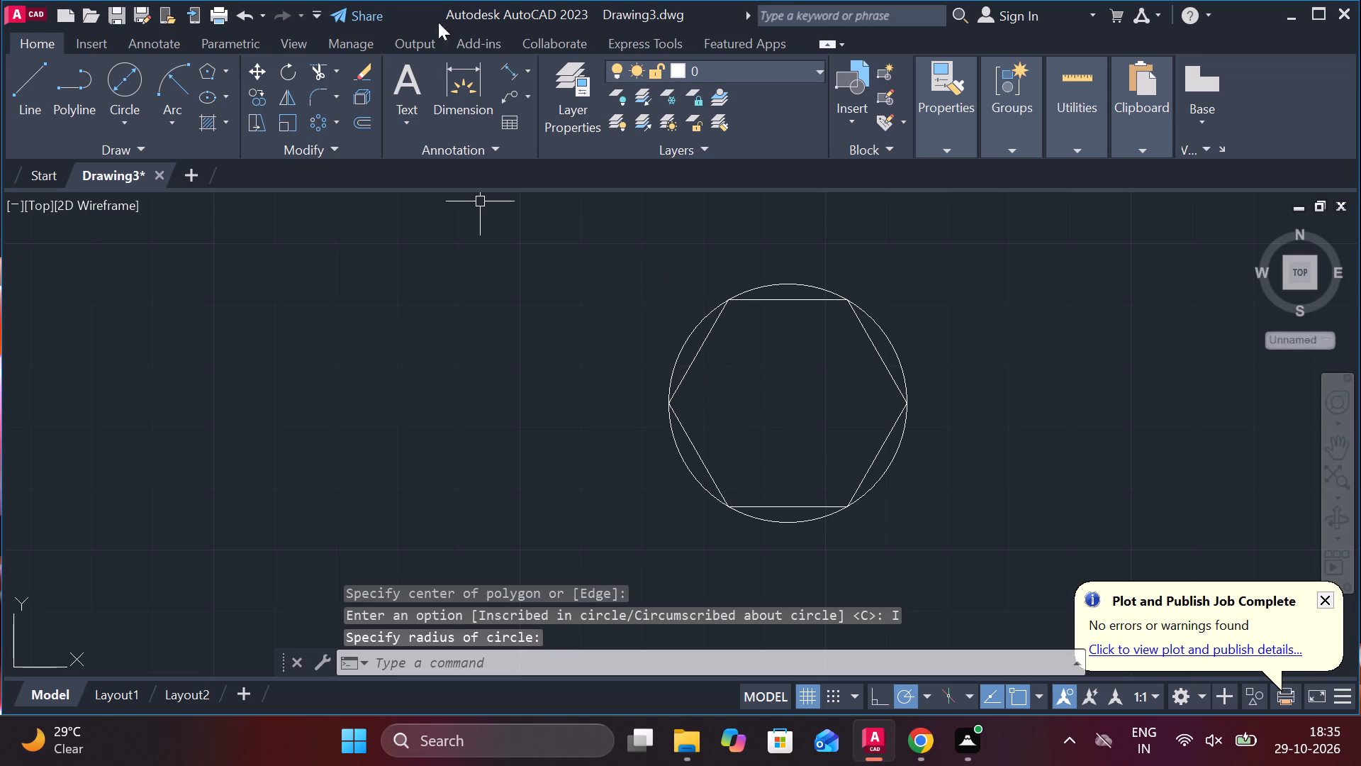
# Check the inscribed hexagon's size with a temporary aligned dimension between its lower-left and opposite upper-right vertices.
pyautogui.click(511, 73)
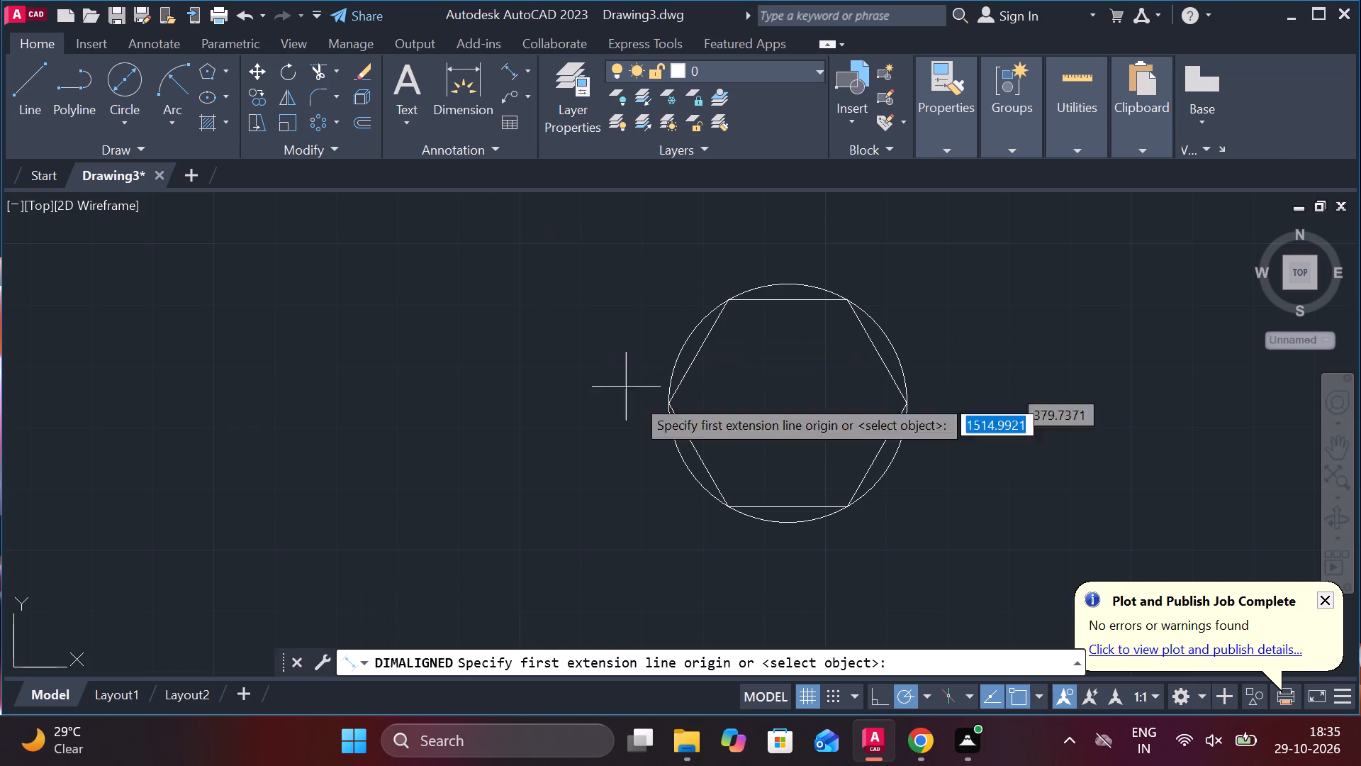
pyautogui.click(724, 504)
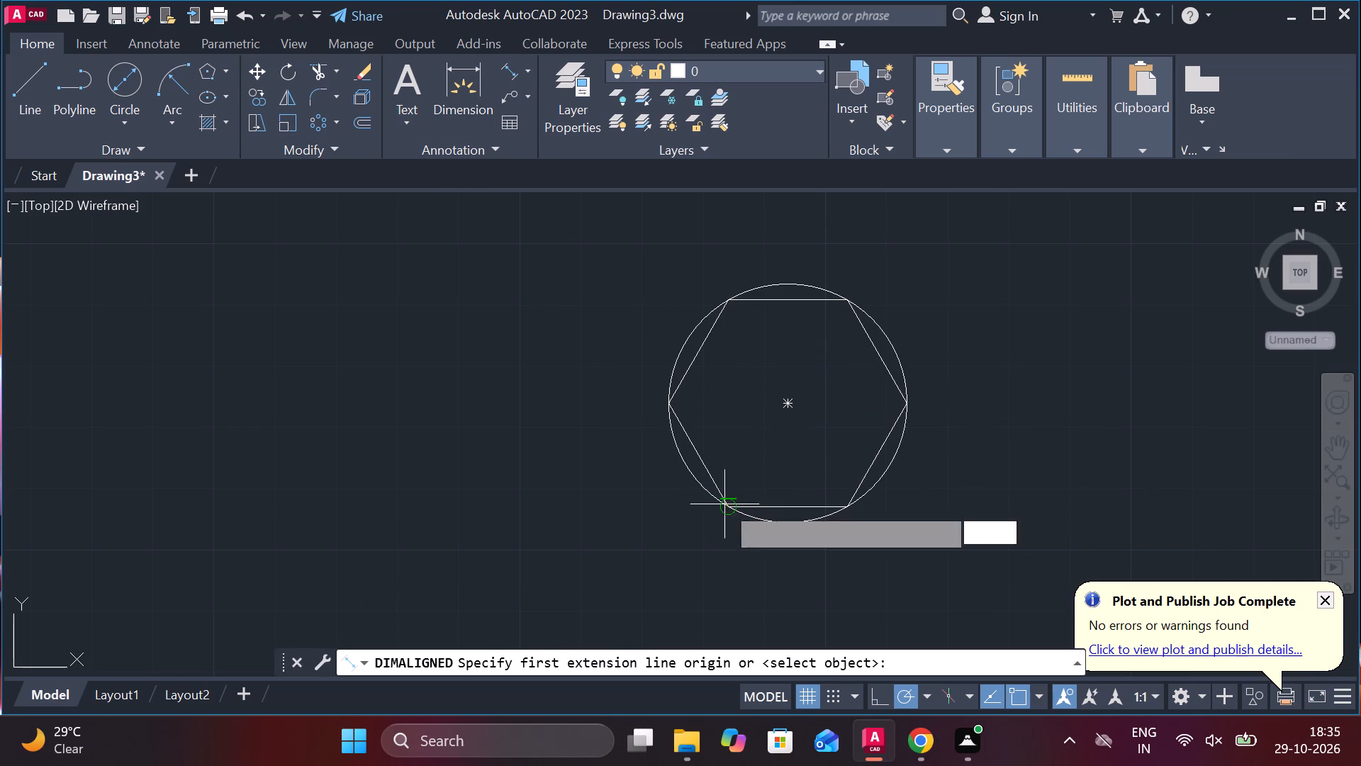
pyautogui.click(848, 304)
pyautogui.press('Escape')
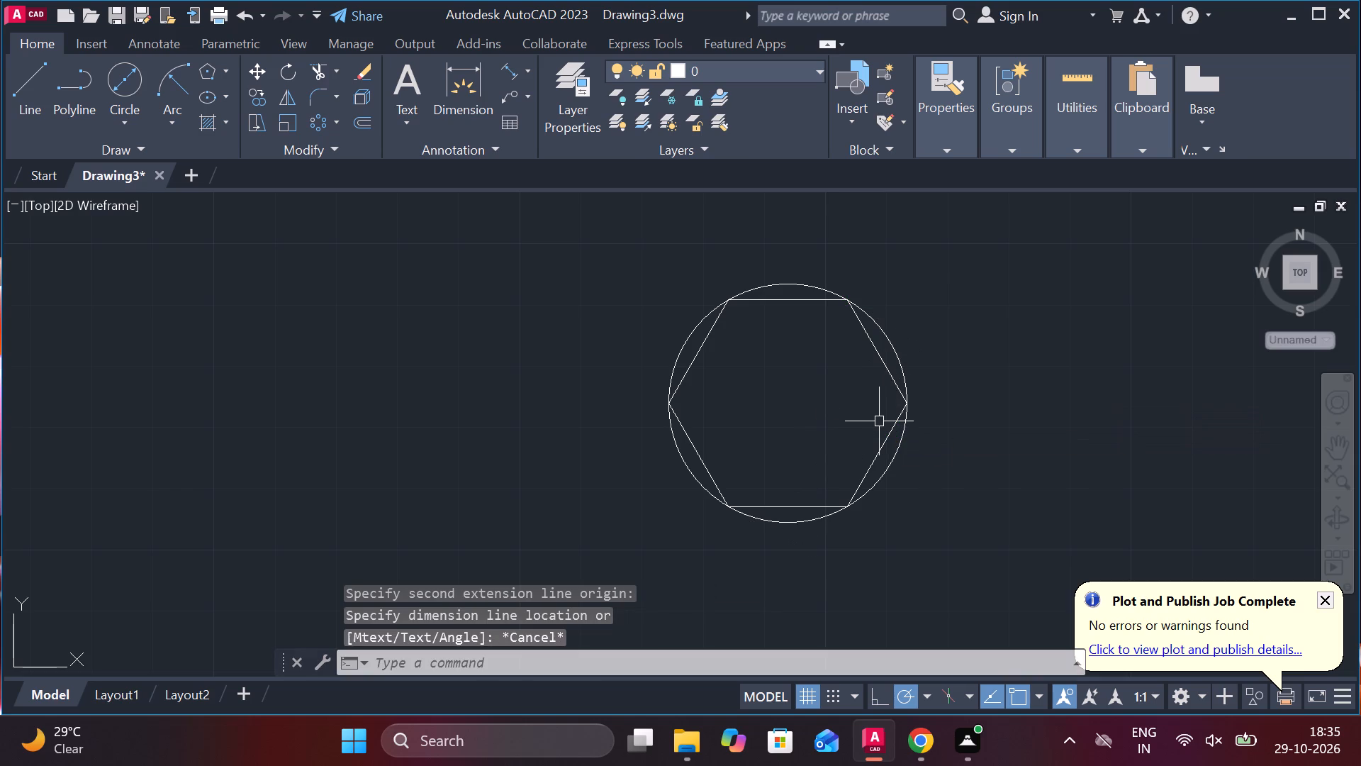
# Delete the construction circle around the inscribed hexagon.
pyautogui.click(896, 357)
pyautogui.press('Delete')
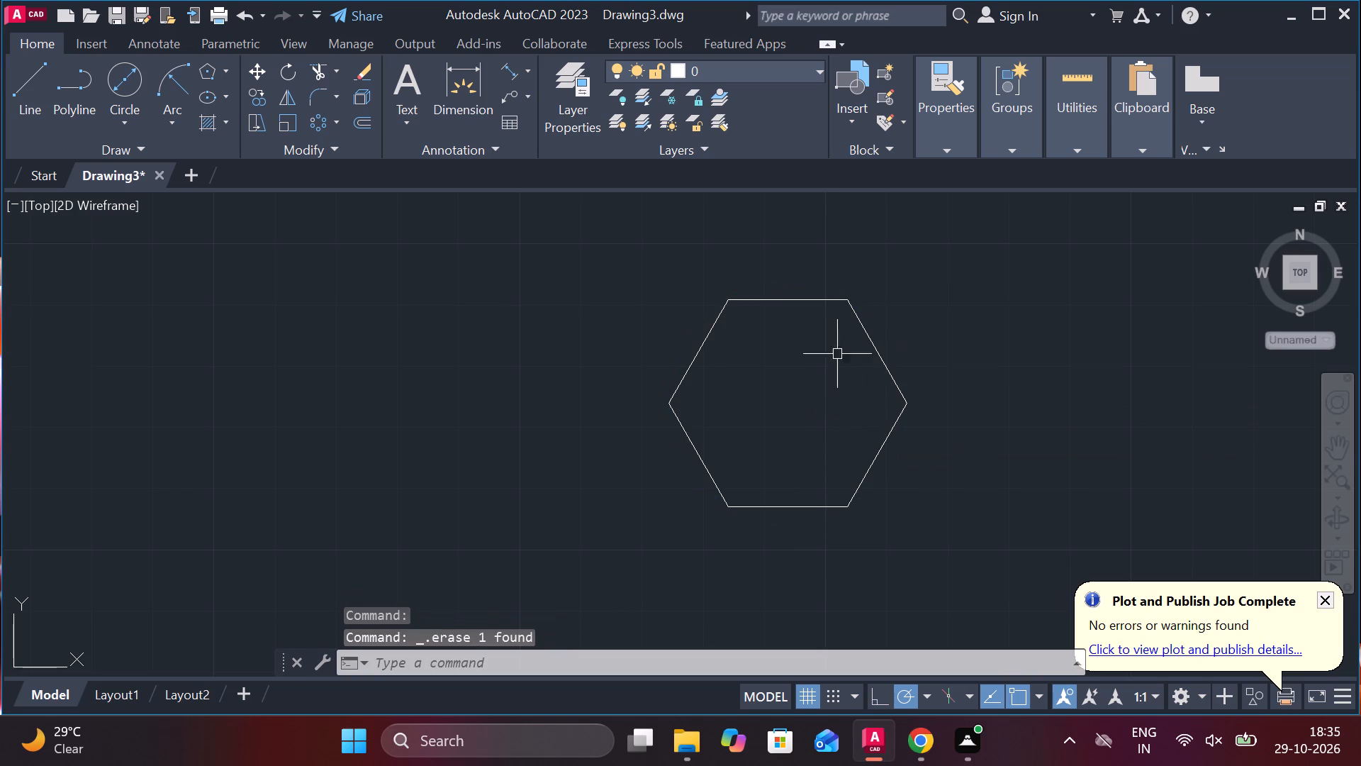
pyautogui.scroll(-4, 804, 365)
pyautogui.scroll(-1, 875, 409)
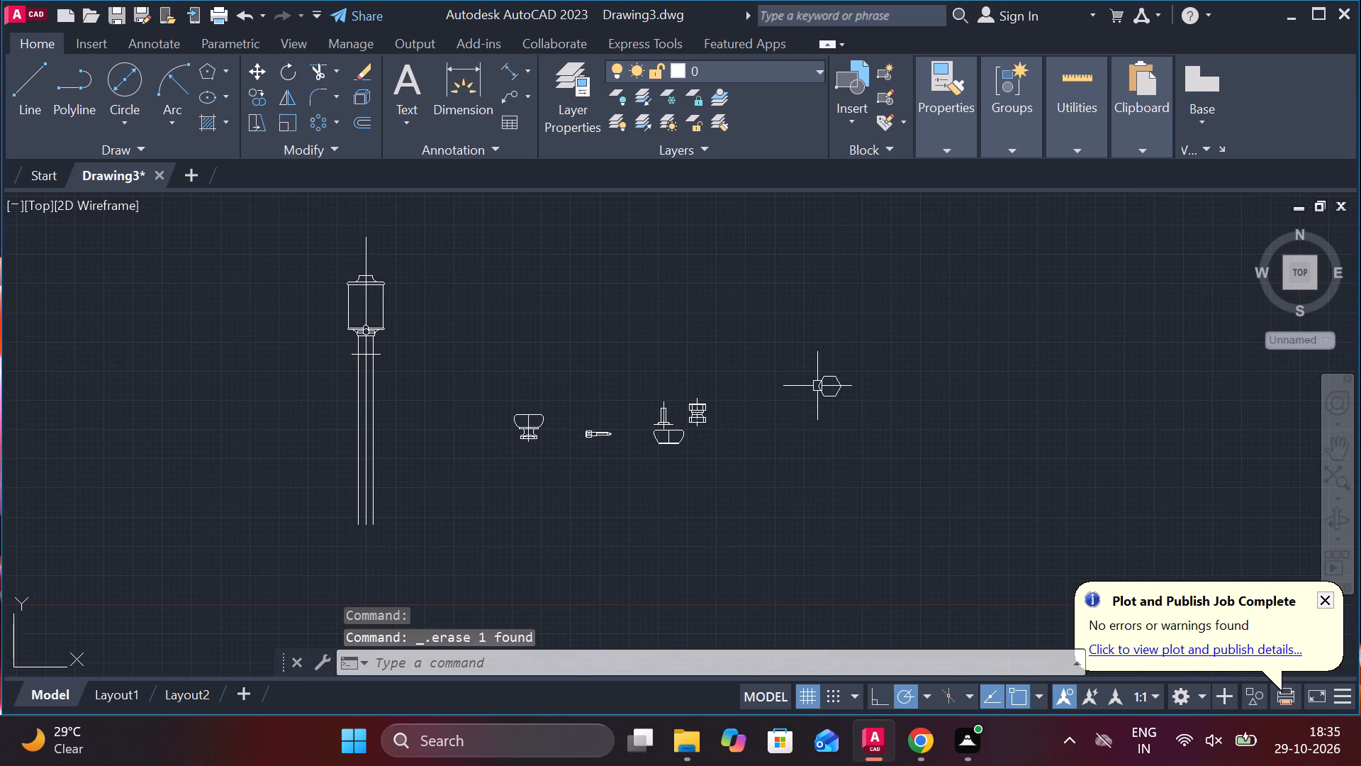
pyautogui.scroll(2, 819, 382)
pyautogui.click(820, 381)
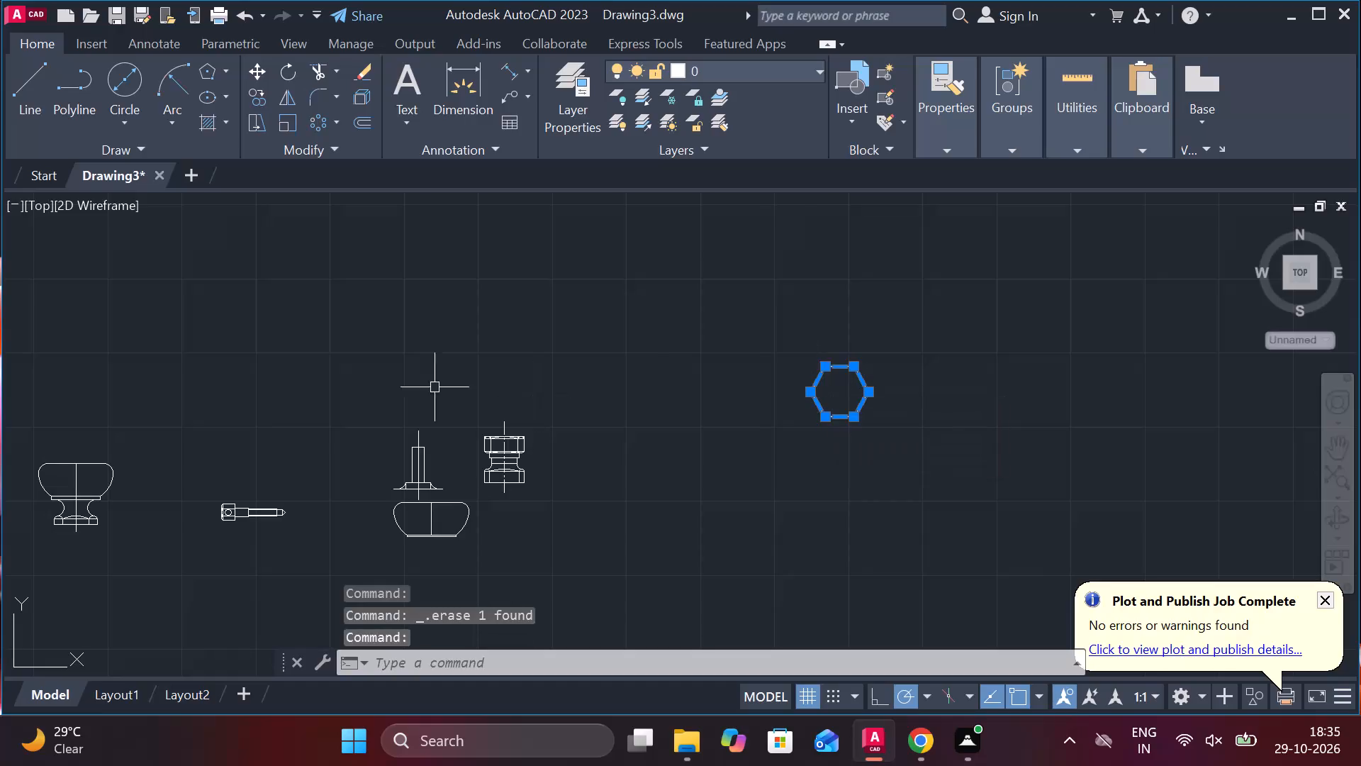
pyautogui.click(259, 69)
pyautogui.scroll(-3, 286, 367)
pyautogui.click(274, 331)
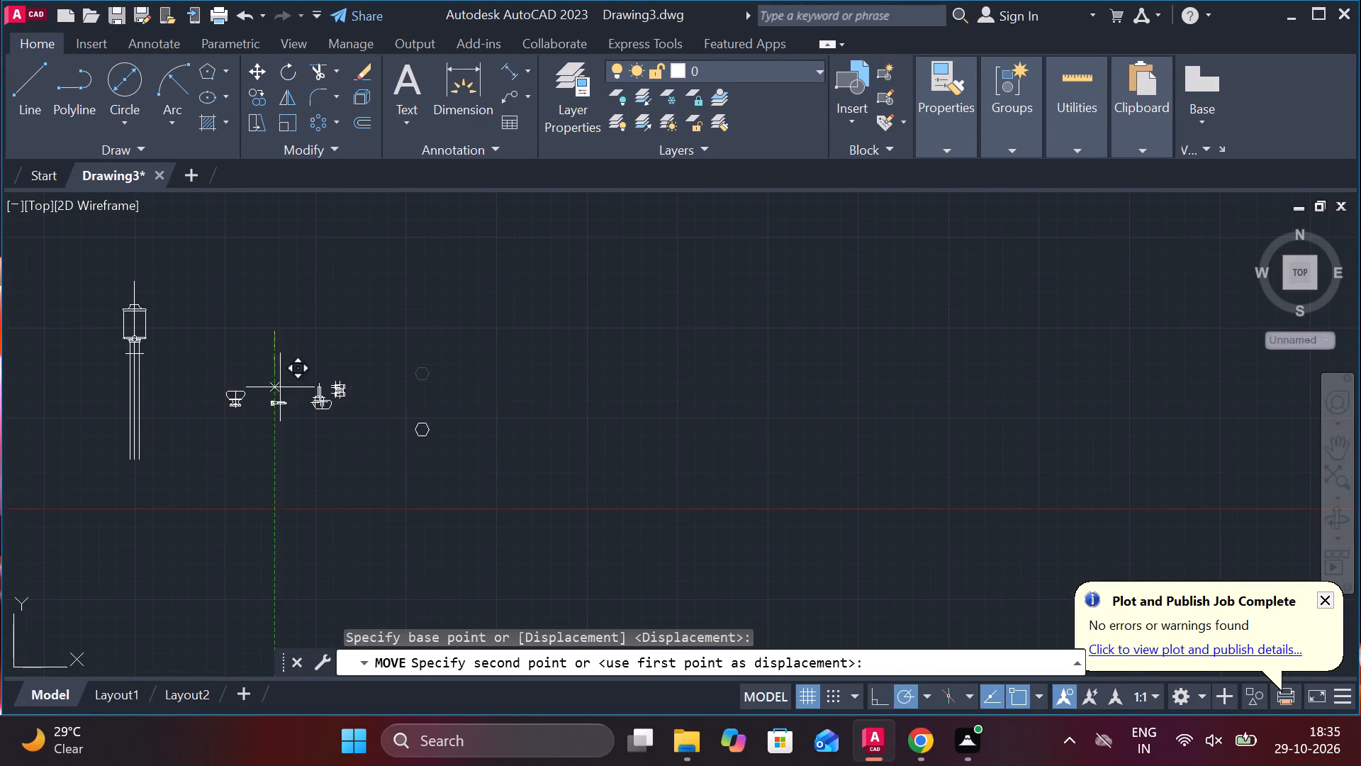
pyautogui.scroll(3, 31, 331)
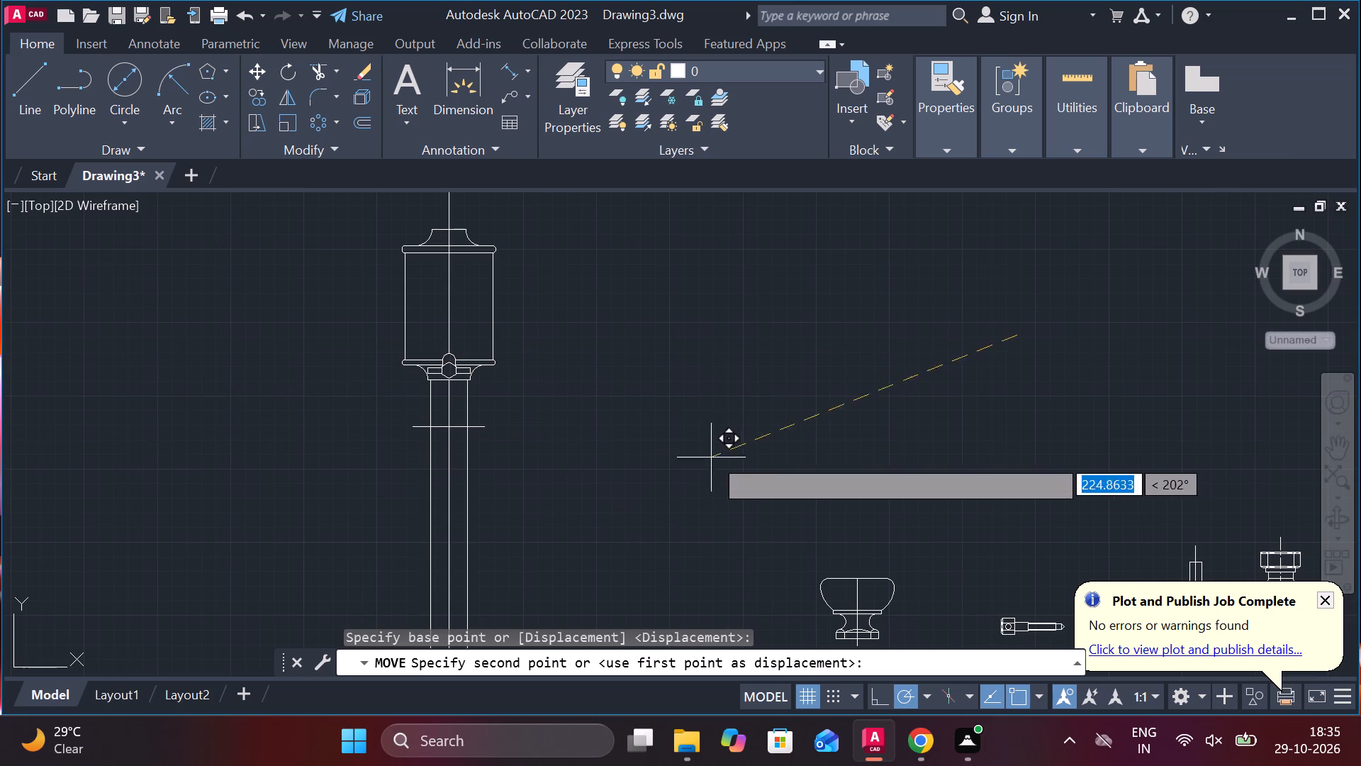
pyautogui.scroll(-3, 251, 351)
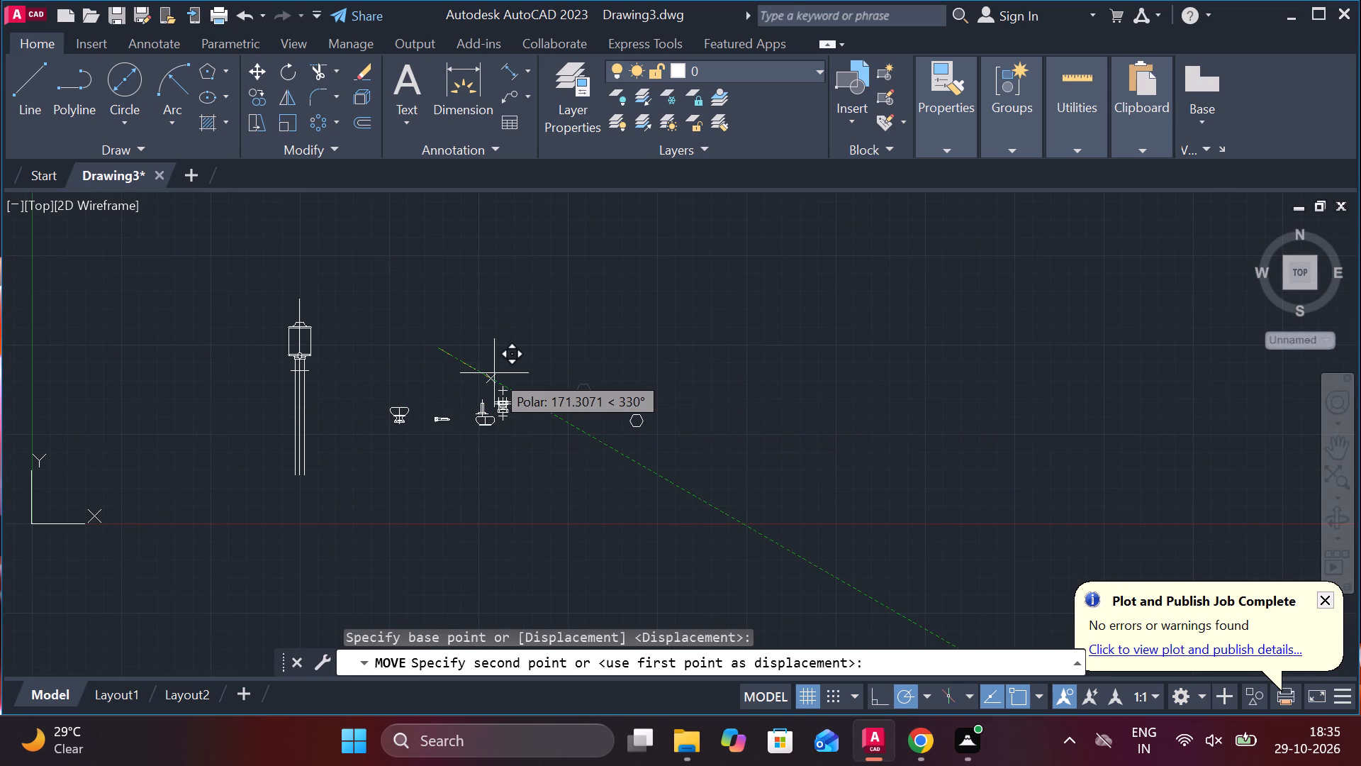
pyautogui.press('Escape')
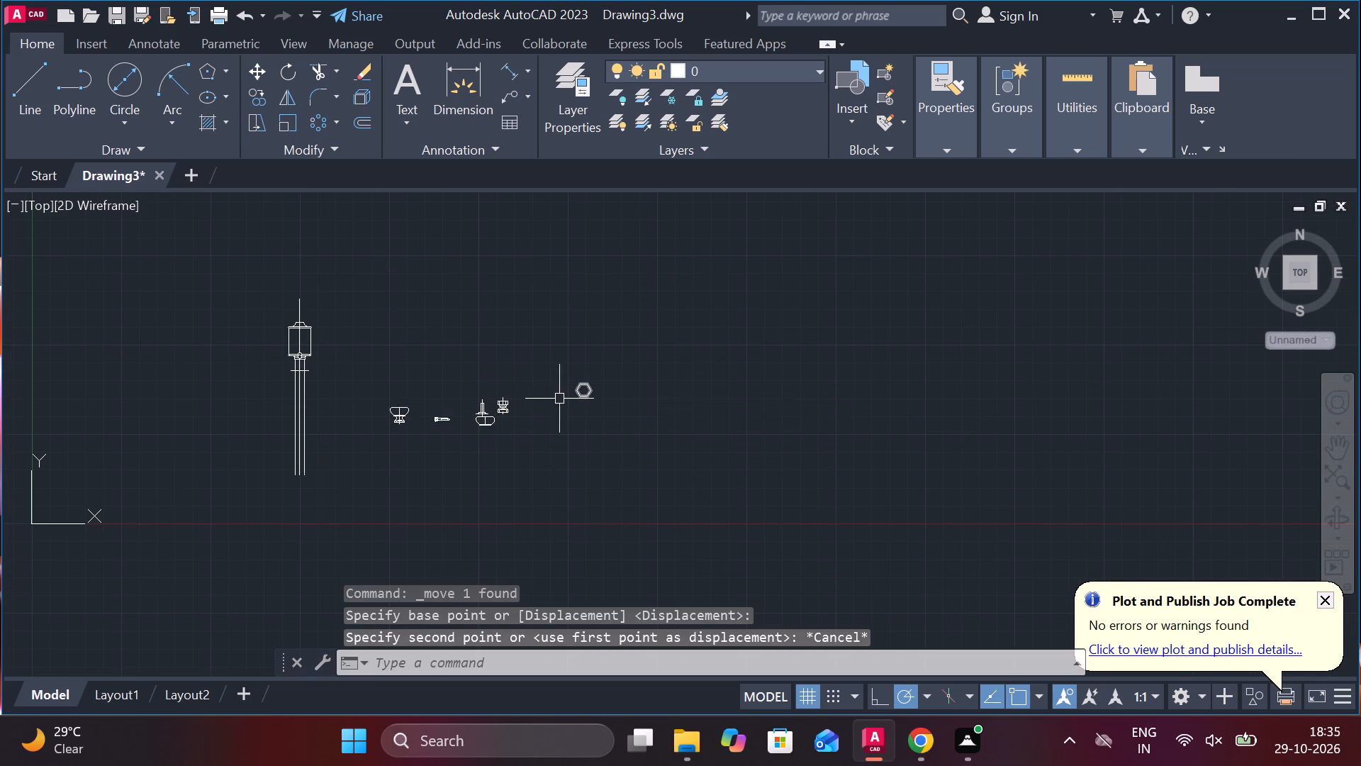
# Move the inscribed hexagon from beside the small parts onto the large body's stem, near the horizontal centre line.
pyautogui.click(584, 391)
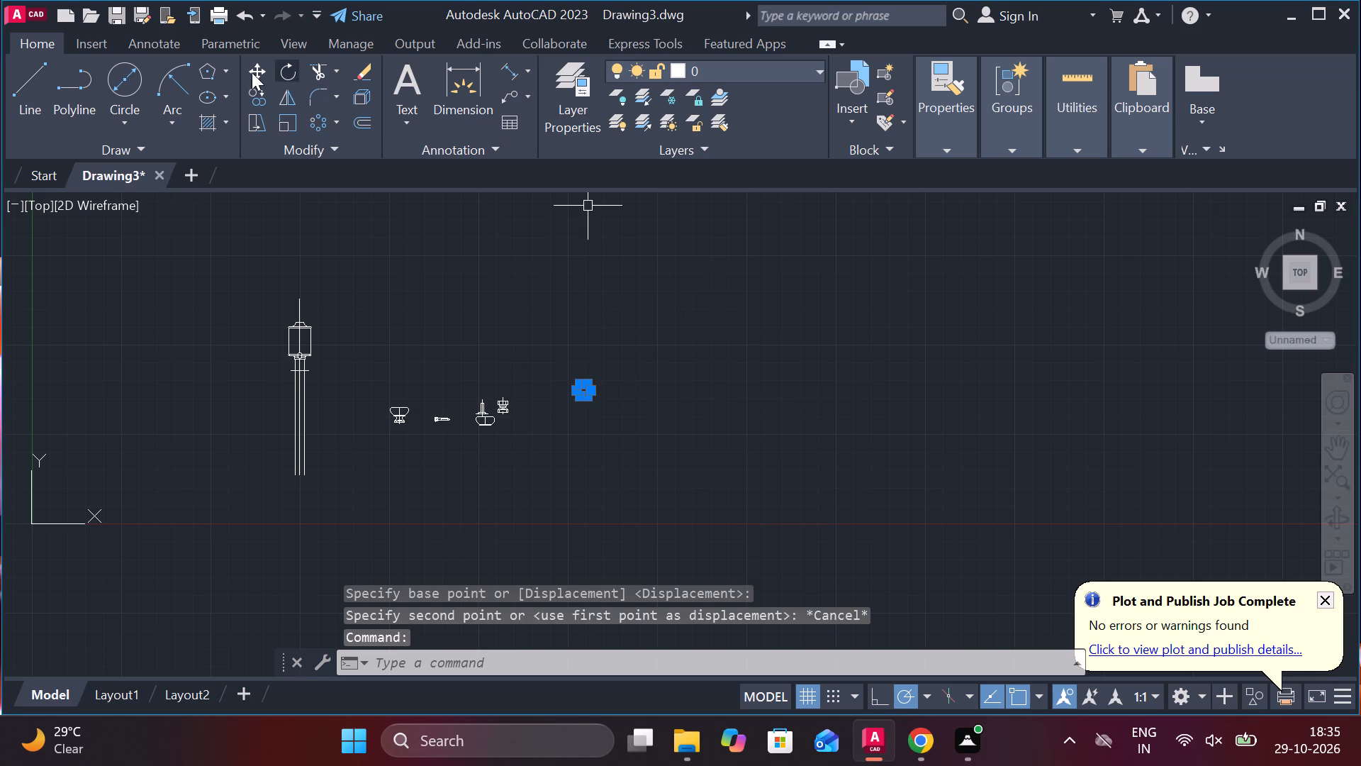
pyautogui.click(252, 72)
pyautogui.scroll(2, 578, 398)
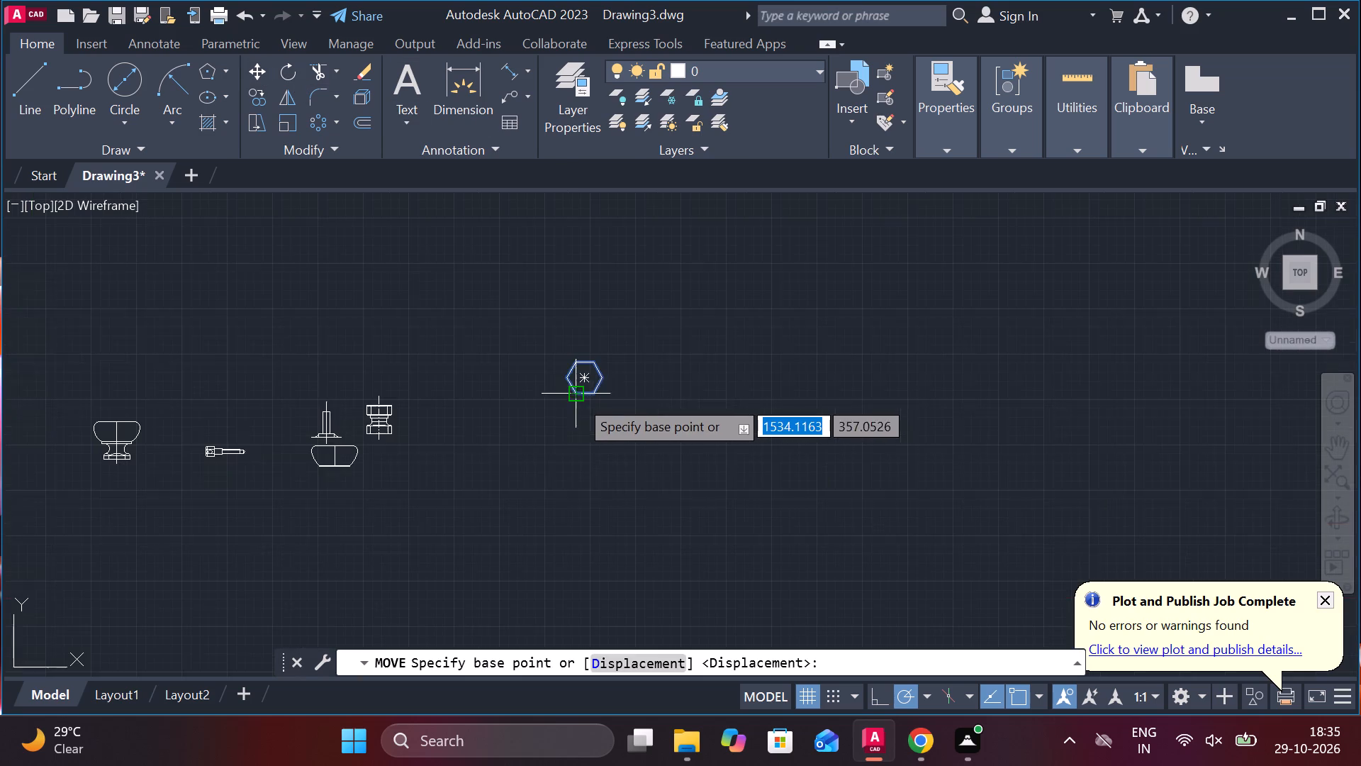
pyautogui.click(589, 381)
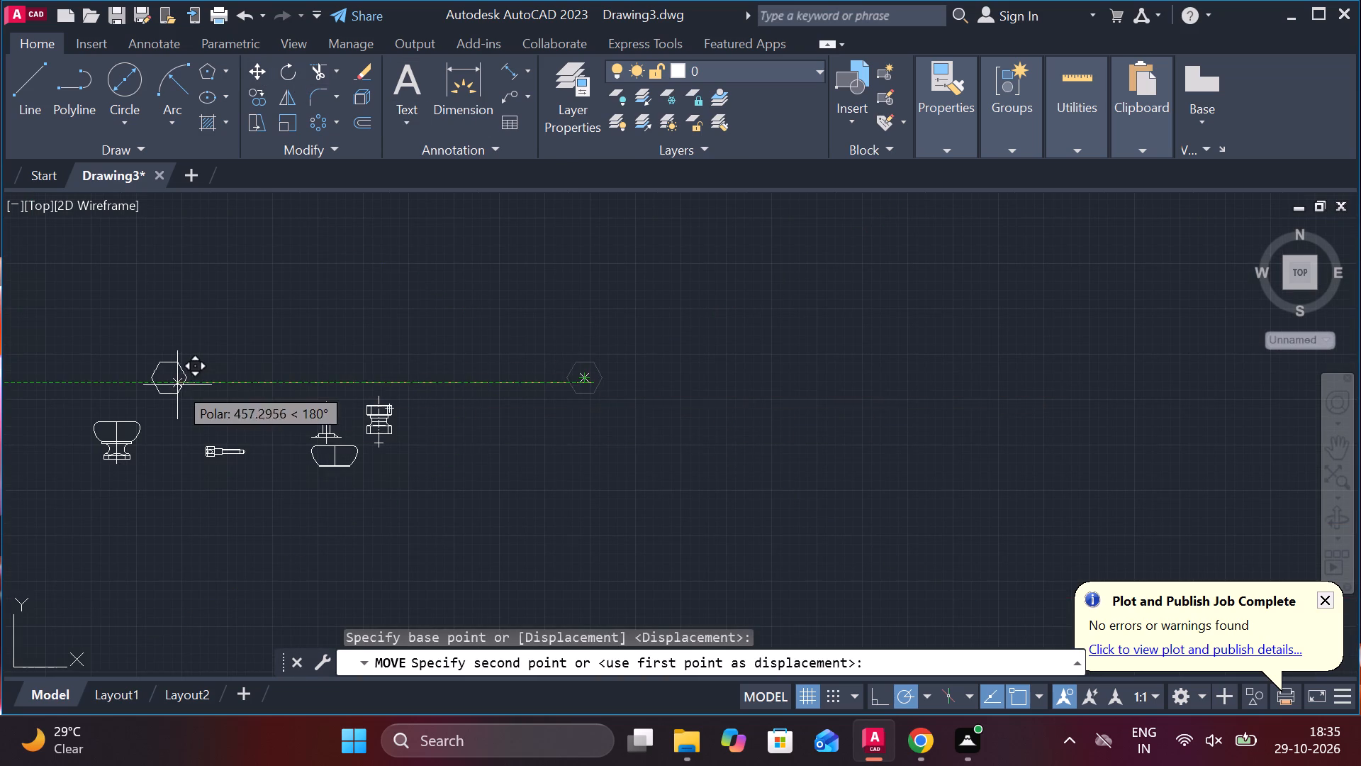
pyautogui.scroll(-4, 177, 385)
pyautogui.scroll(3, 84, 372)
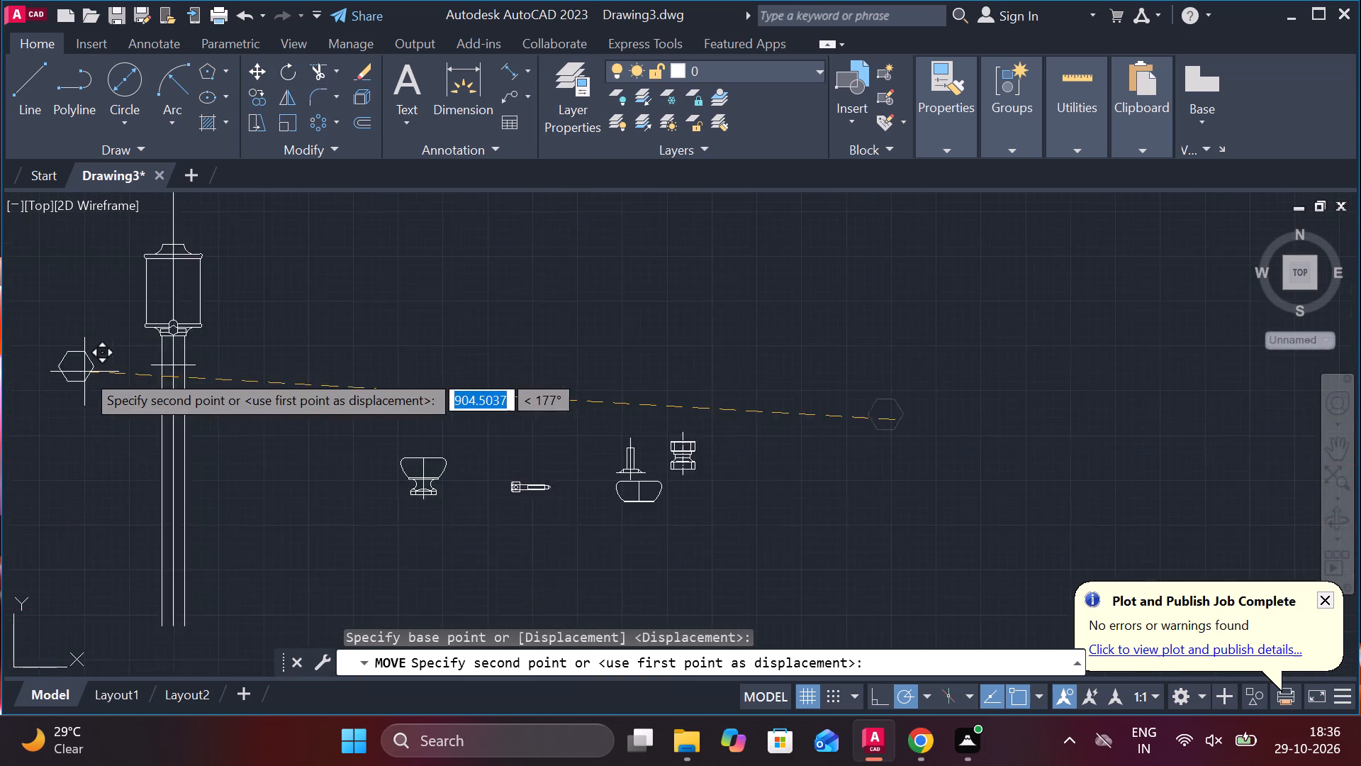
pyautogui.scroll(1, 84, 372)
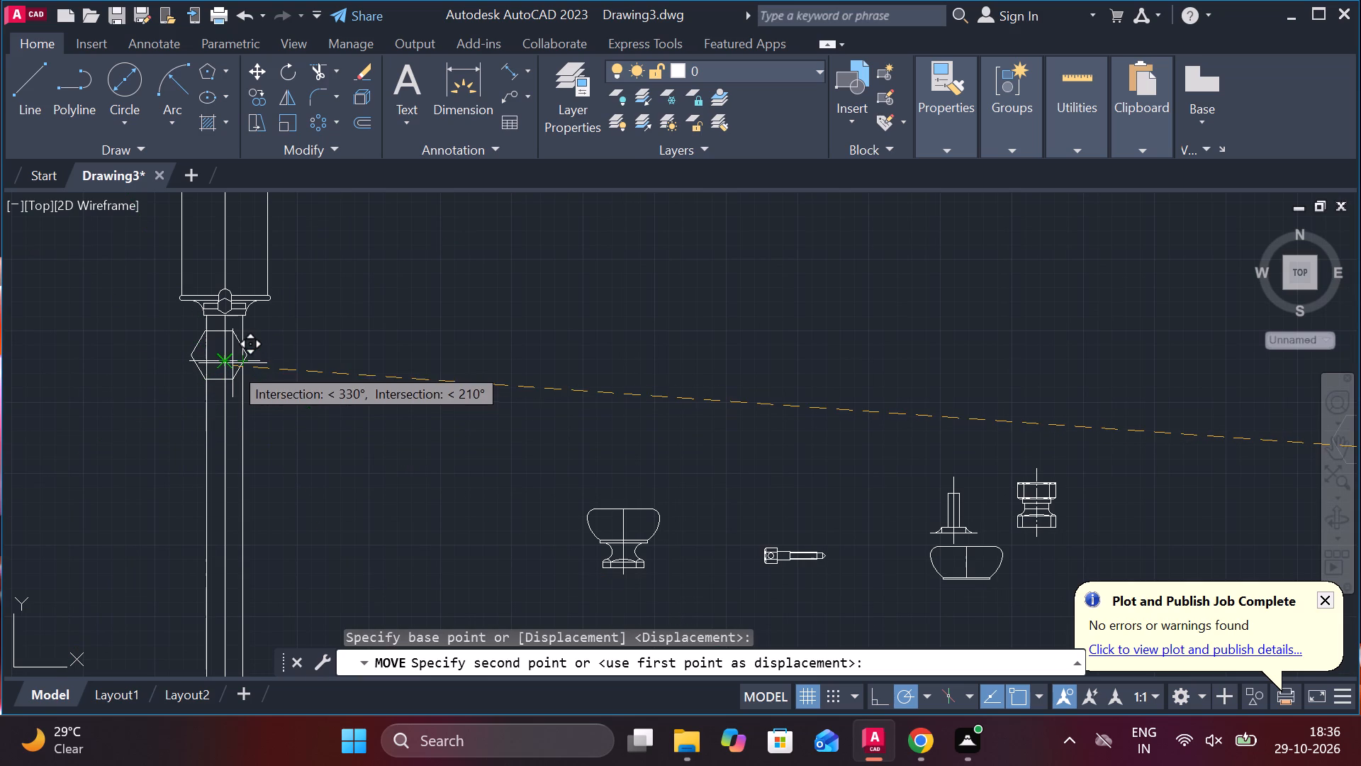
pyautogui.scroll(4, 233, 363)
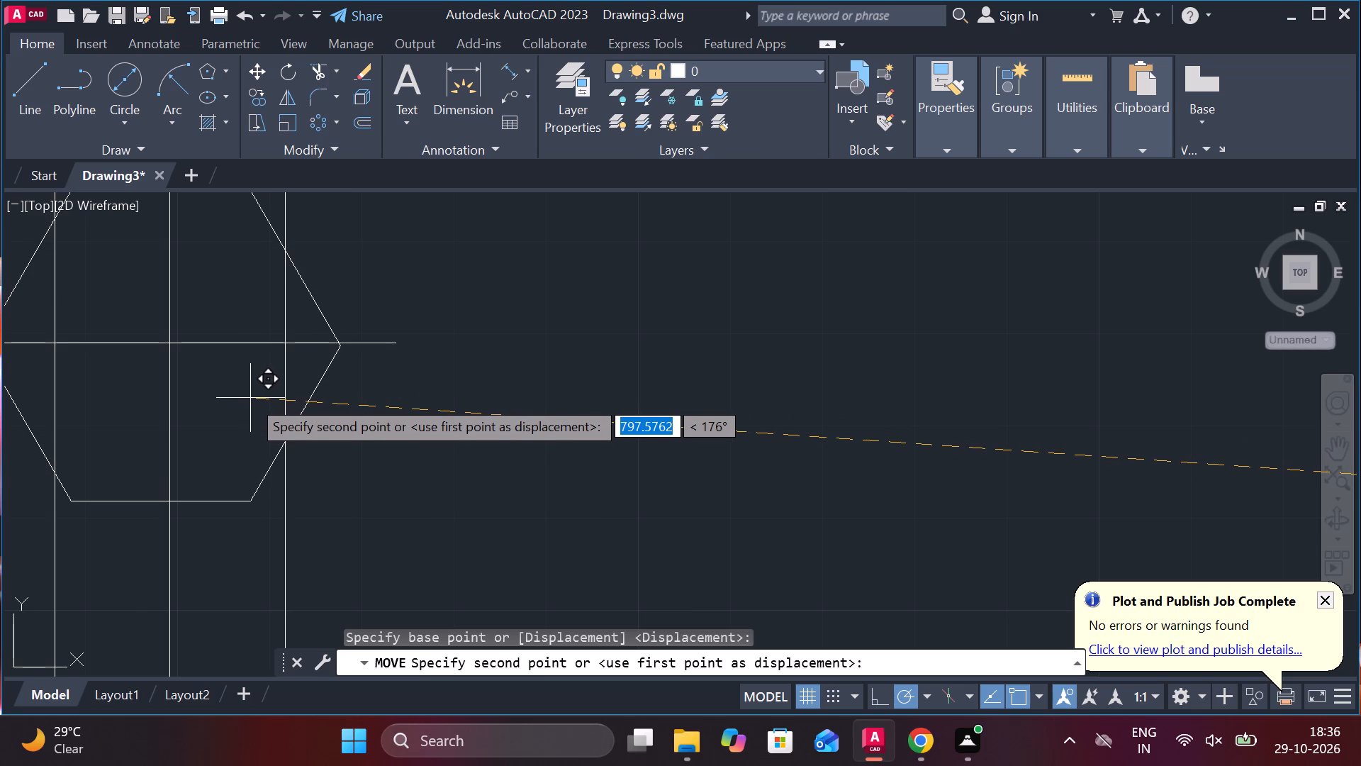
pyautogui.scroll(-3, 257, 397)
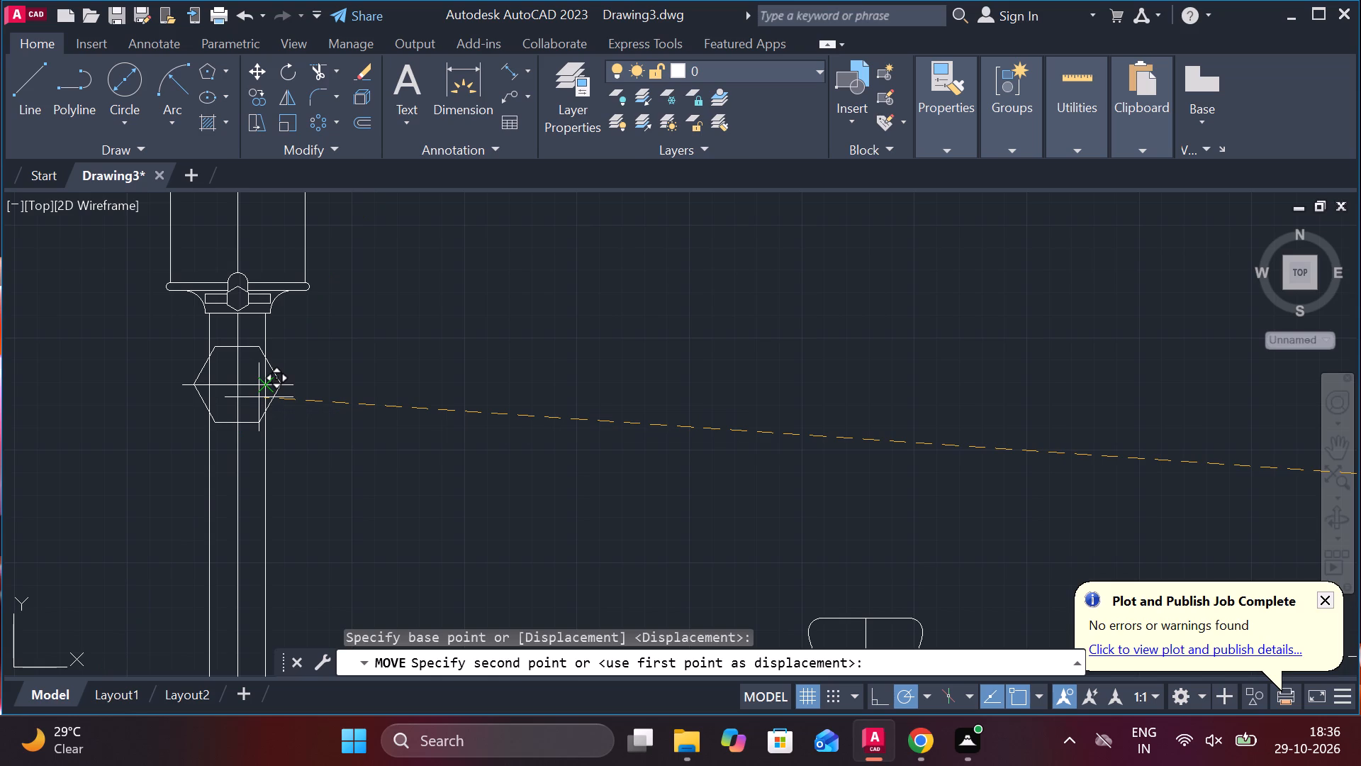
pyautogui.scroll(1, 363, 361)
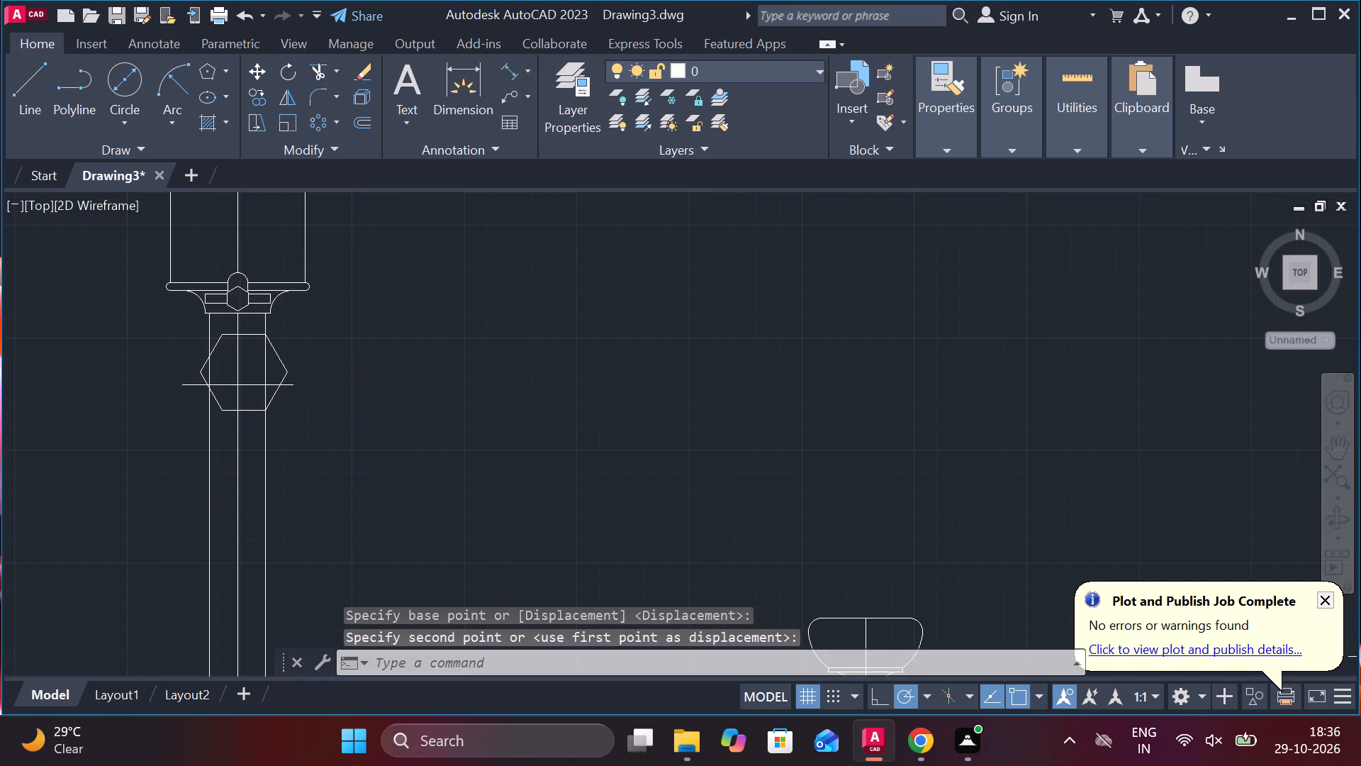
# Move the hexagon so its centre sits where the stem's vertical axis crosses the horizontal centre line.
pyautogui.click(235, 373)
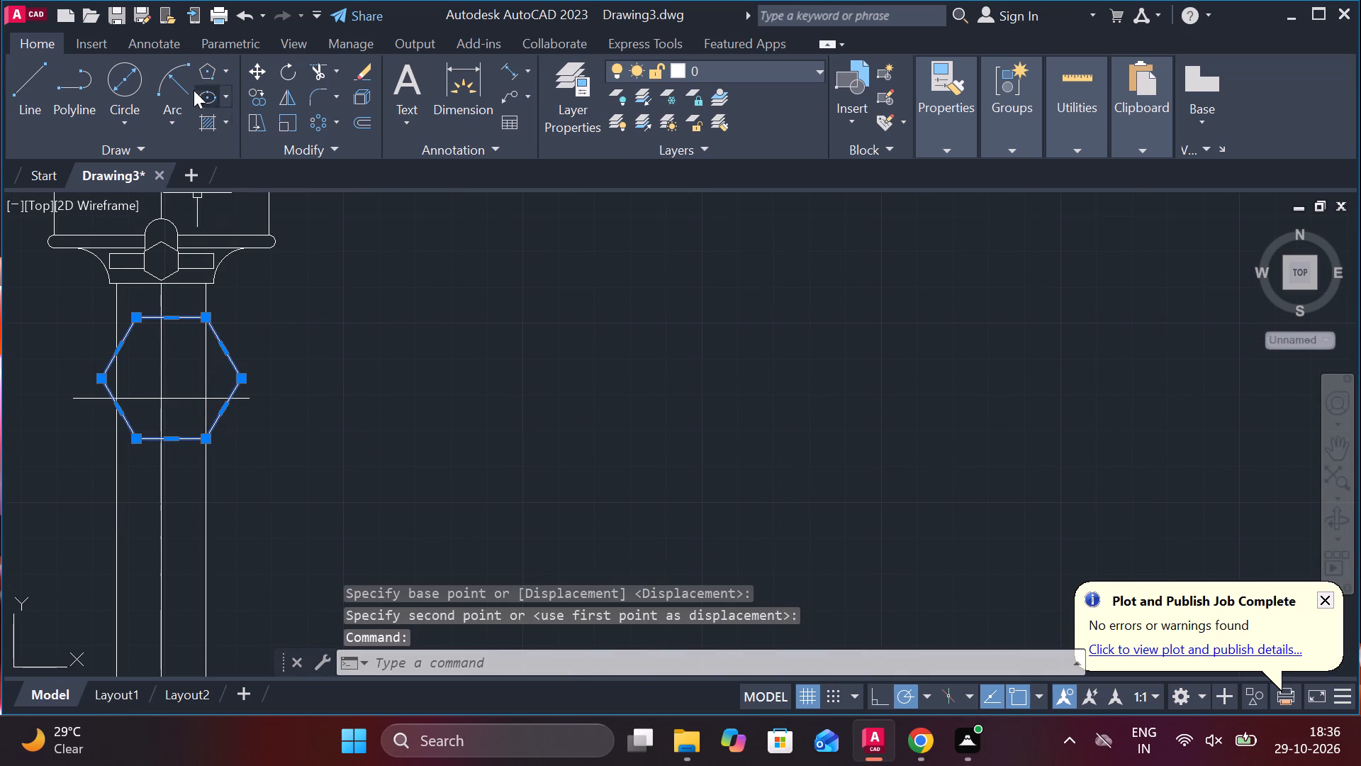
pyautogui.click(259, 68)
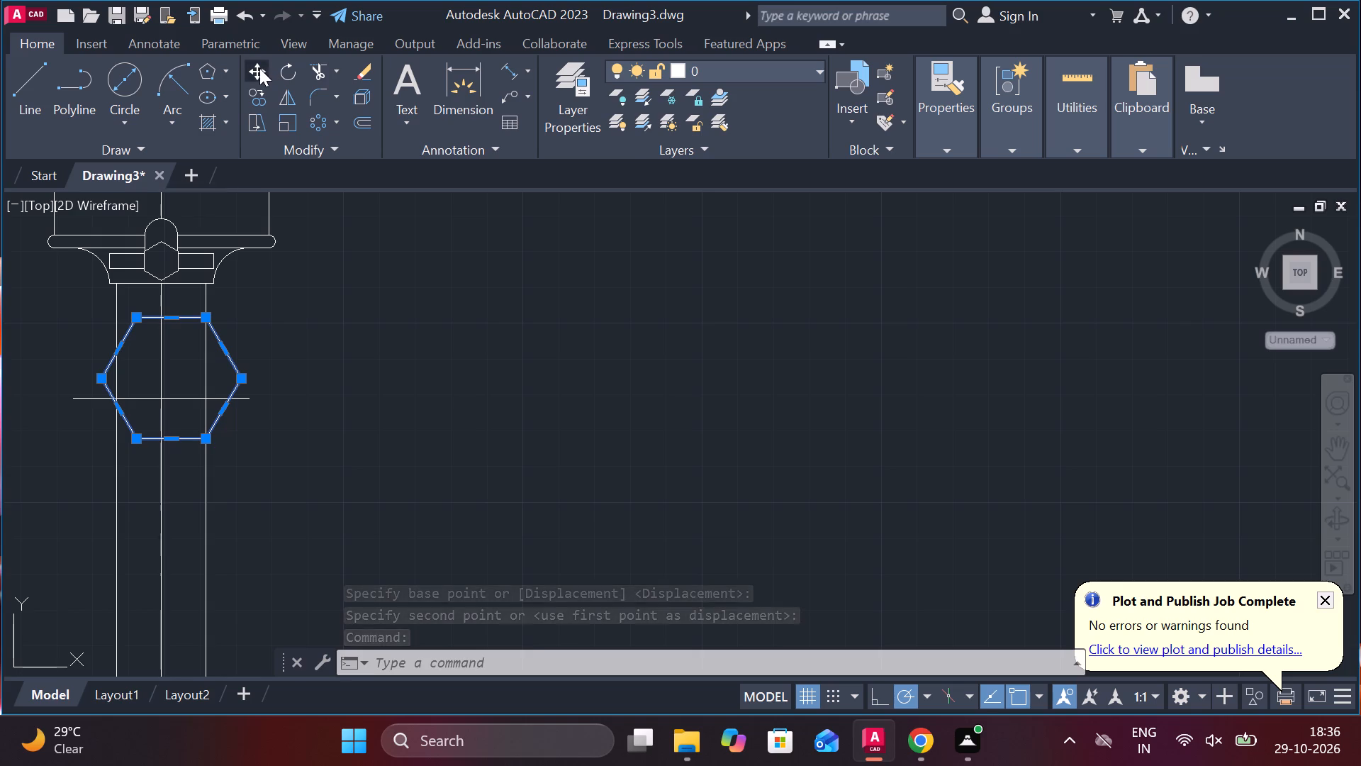
pyautogui.click(170, 323)
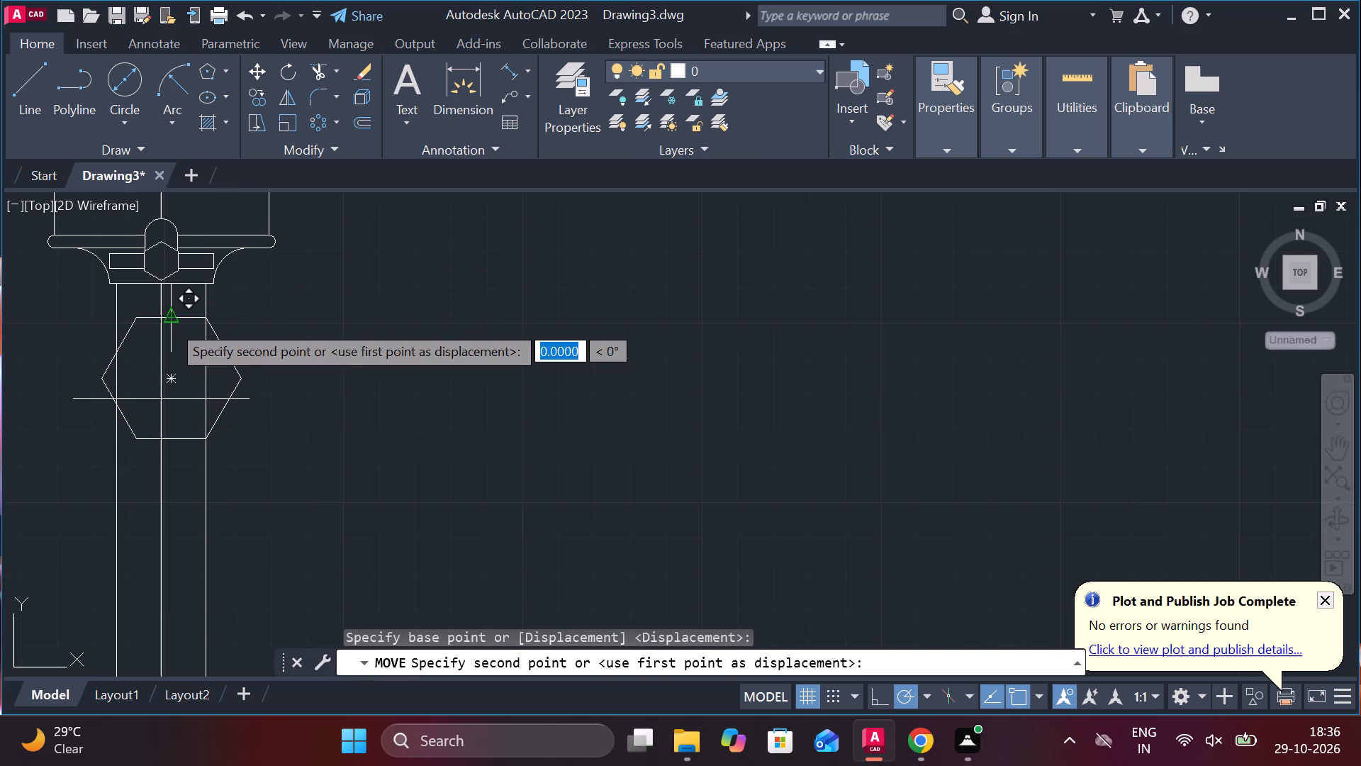
pyautogui.click(159, 323)
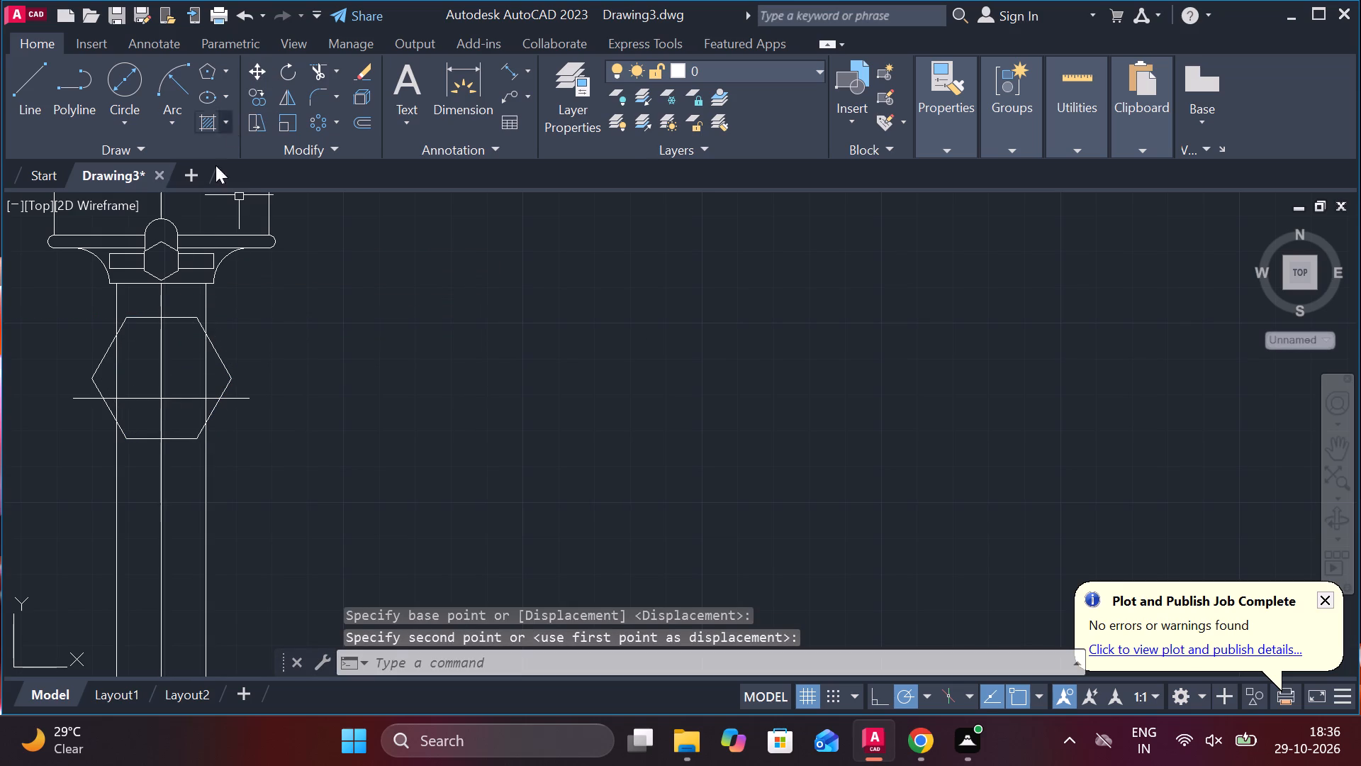
pyautogui.click(222, 359)
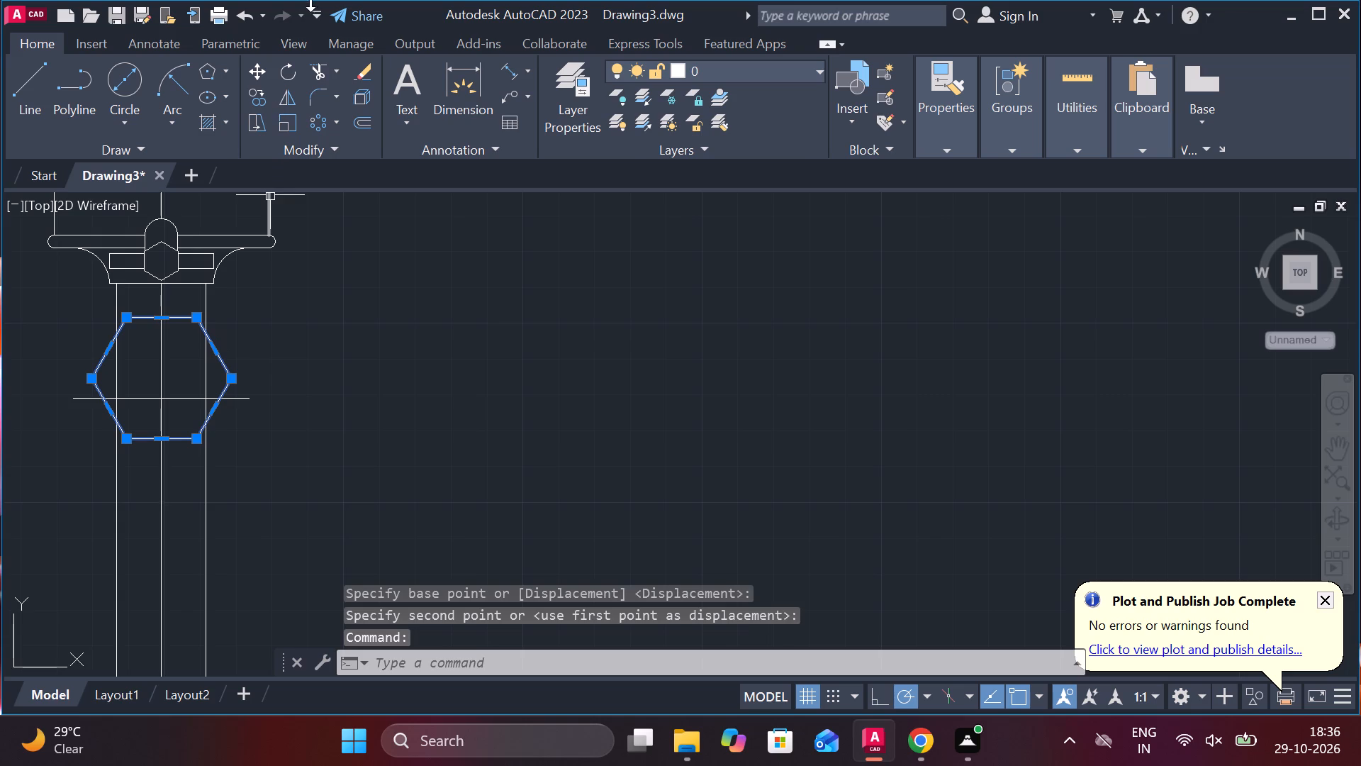
pyautogui.click(259, 70)
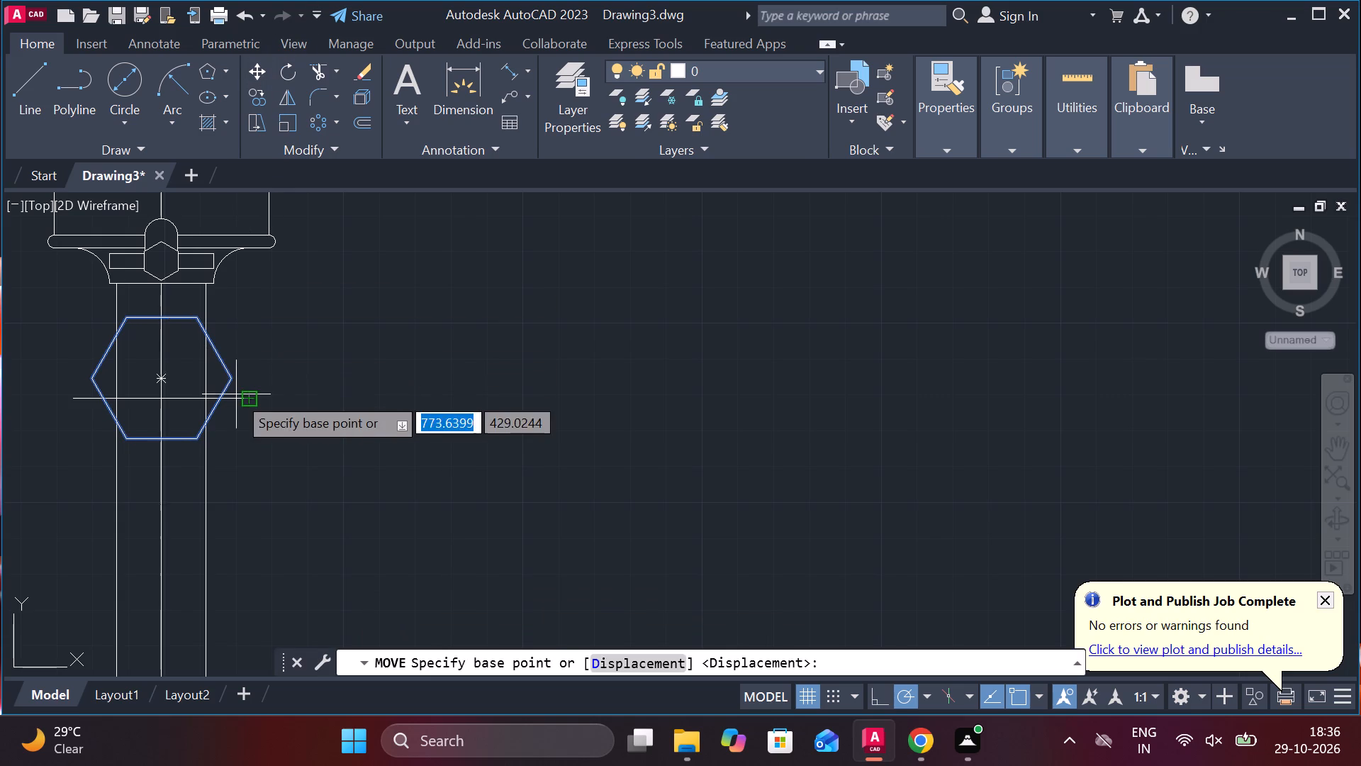
pyautogui.click(230, 377)
pyautogui.click(230, 399)
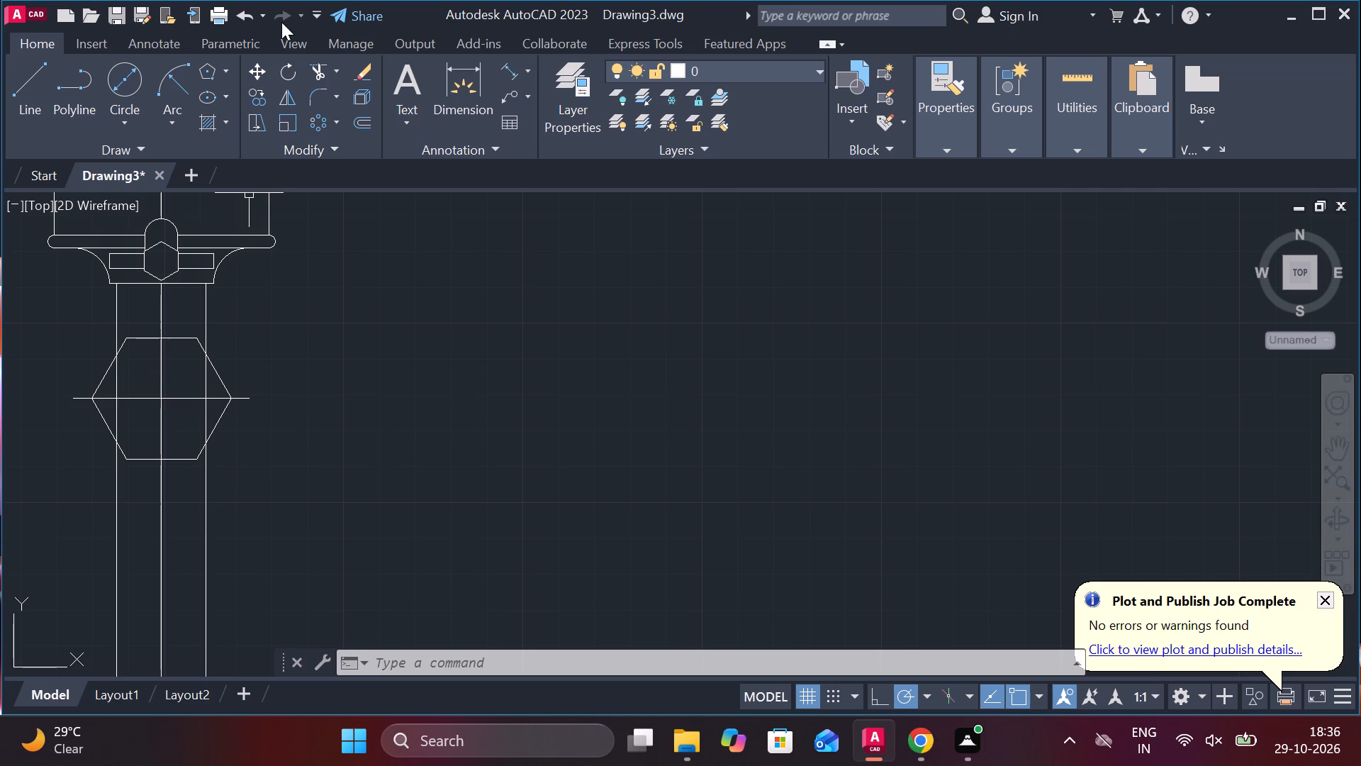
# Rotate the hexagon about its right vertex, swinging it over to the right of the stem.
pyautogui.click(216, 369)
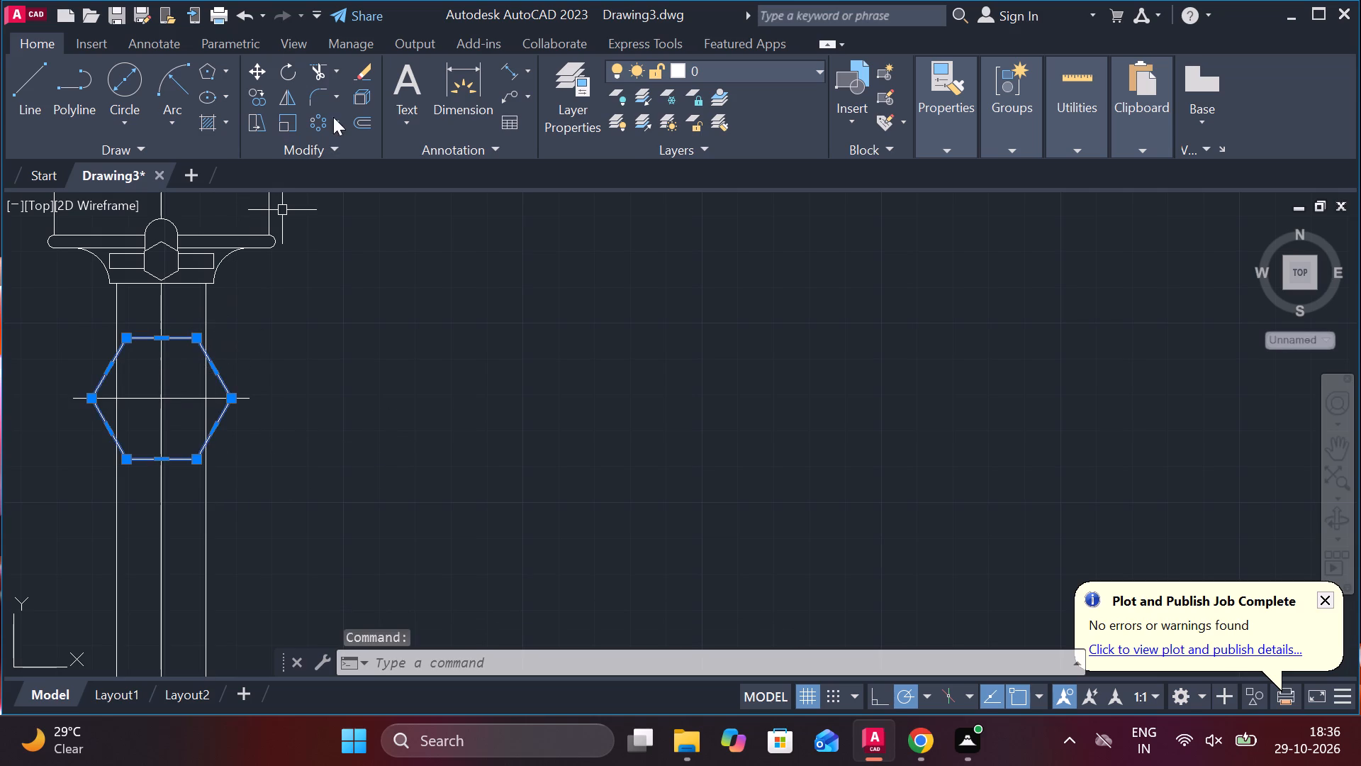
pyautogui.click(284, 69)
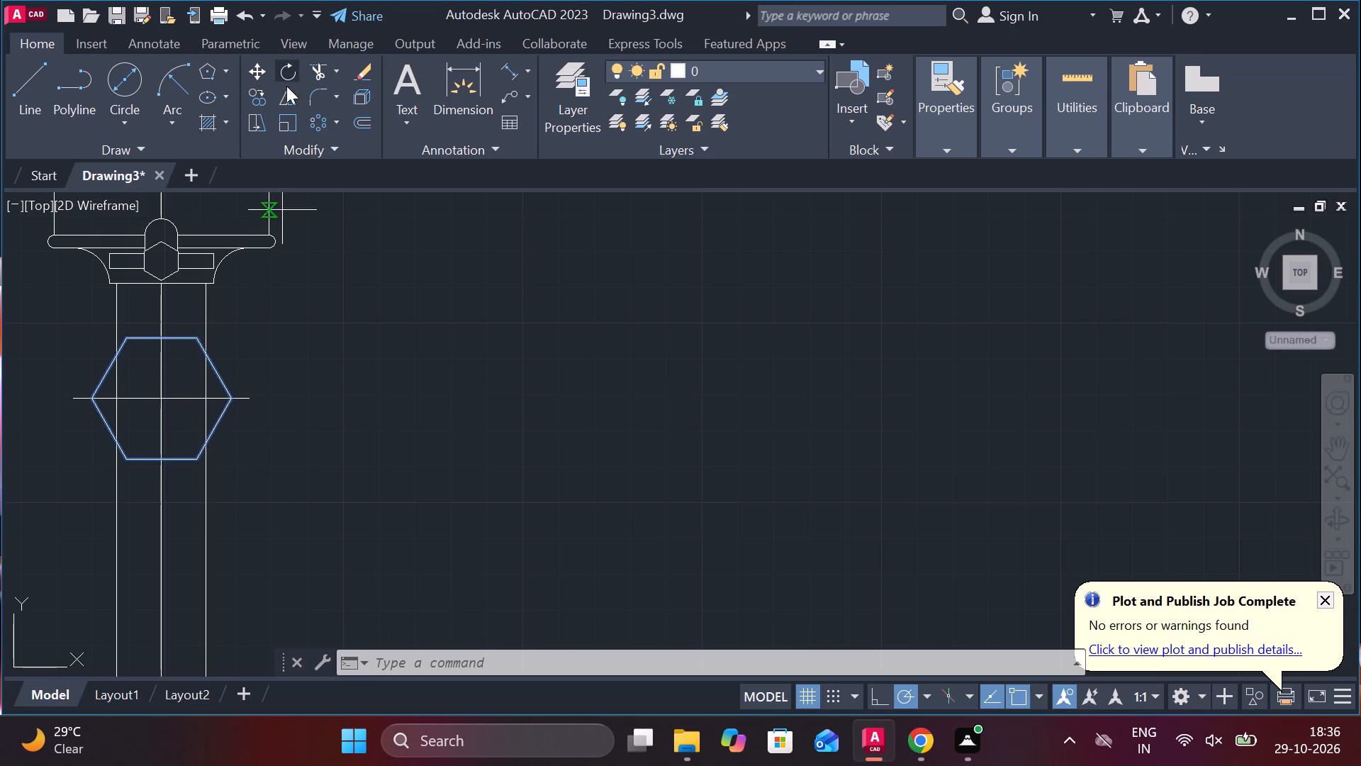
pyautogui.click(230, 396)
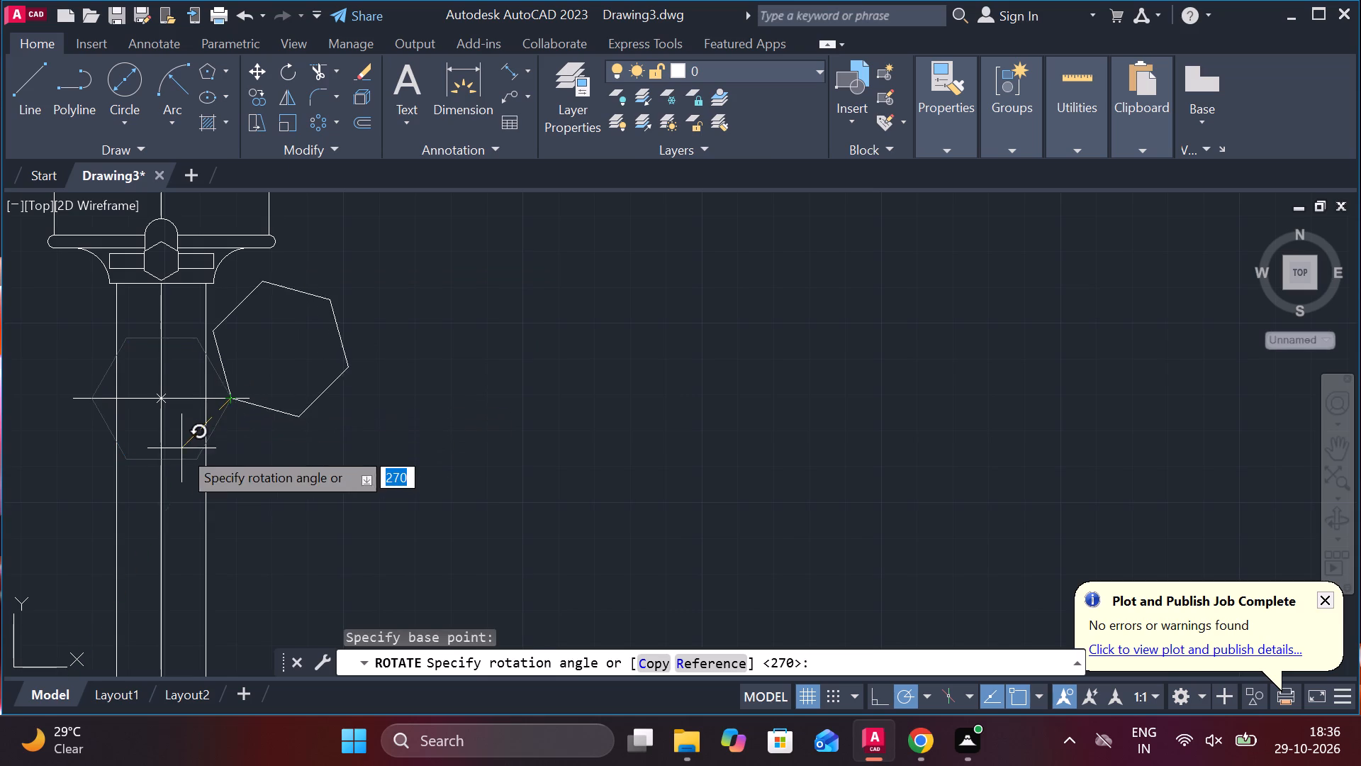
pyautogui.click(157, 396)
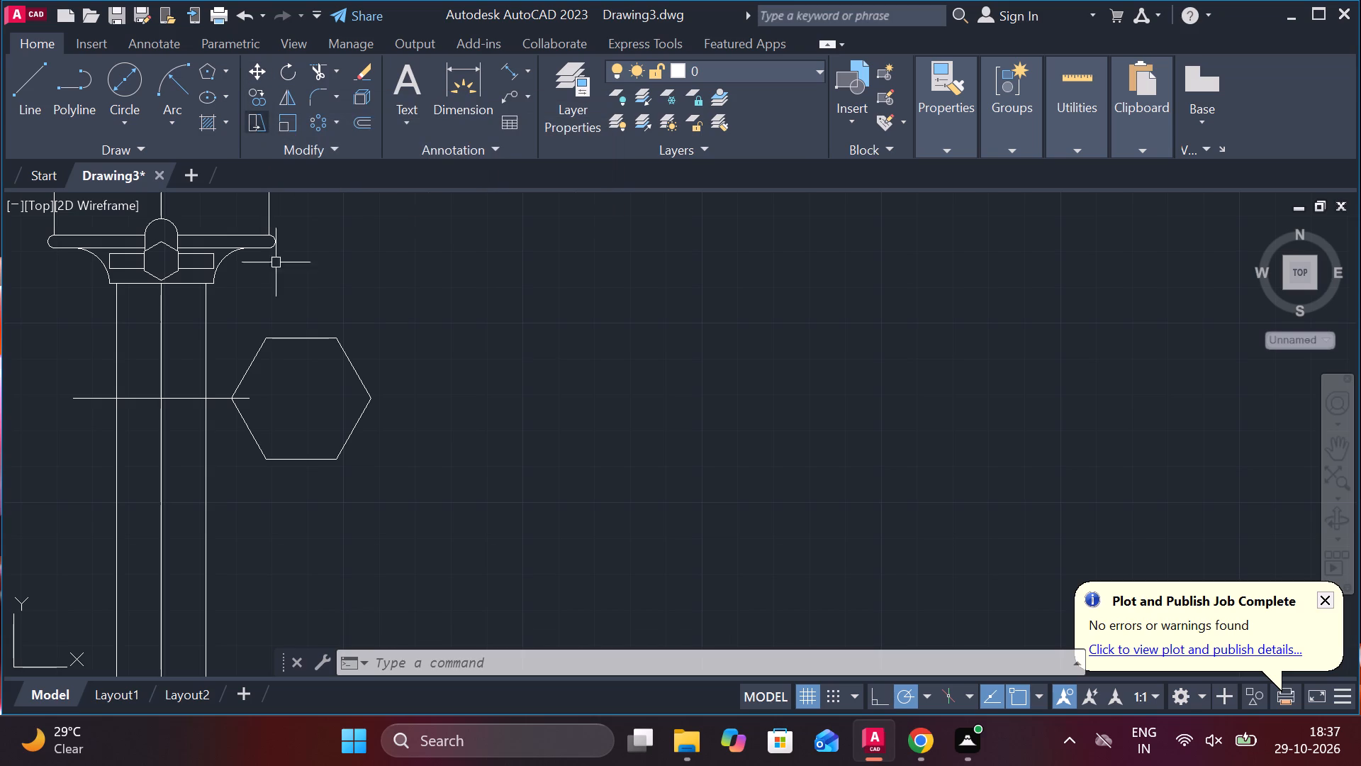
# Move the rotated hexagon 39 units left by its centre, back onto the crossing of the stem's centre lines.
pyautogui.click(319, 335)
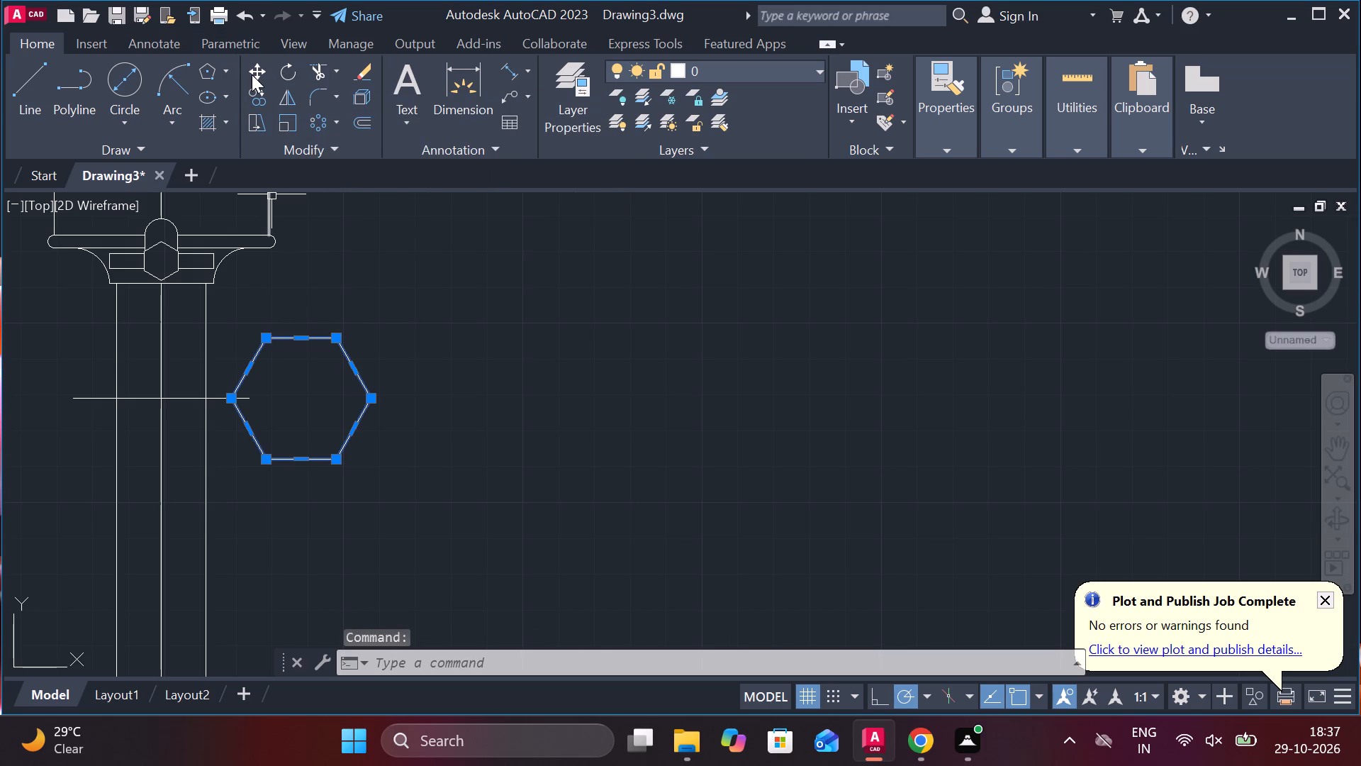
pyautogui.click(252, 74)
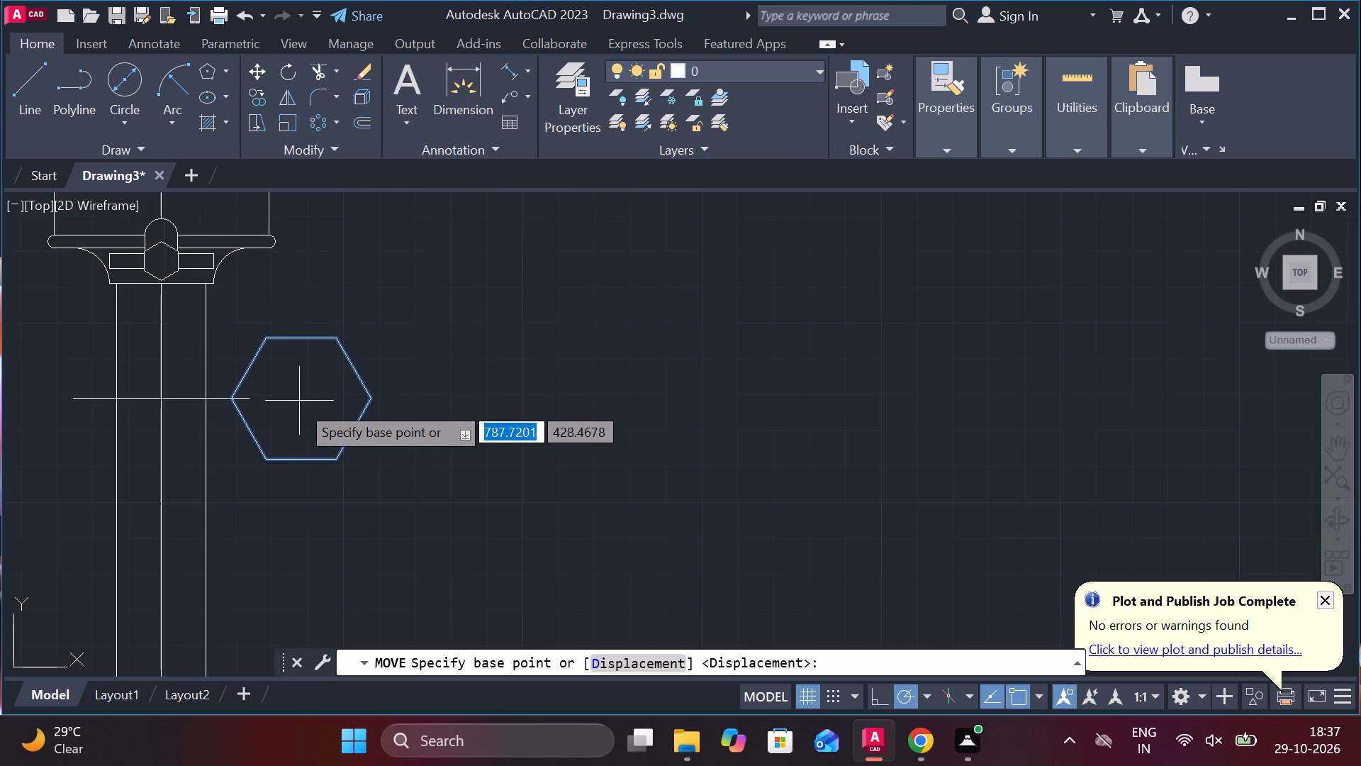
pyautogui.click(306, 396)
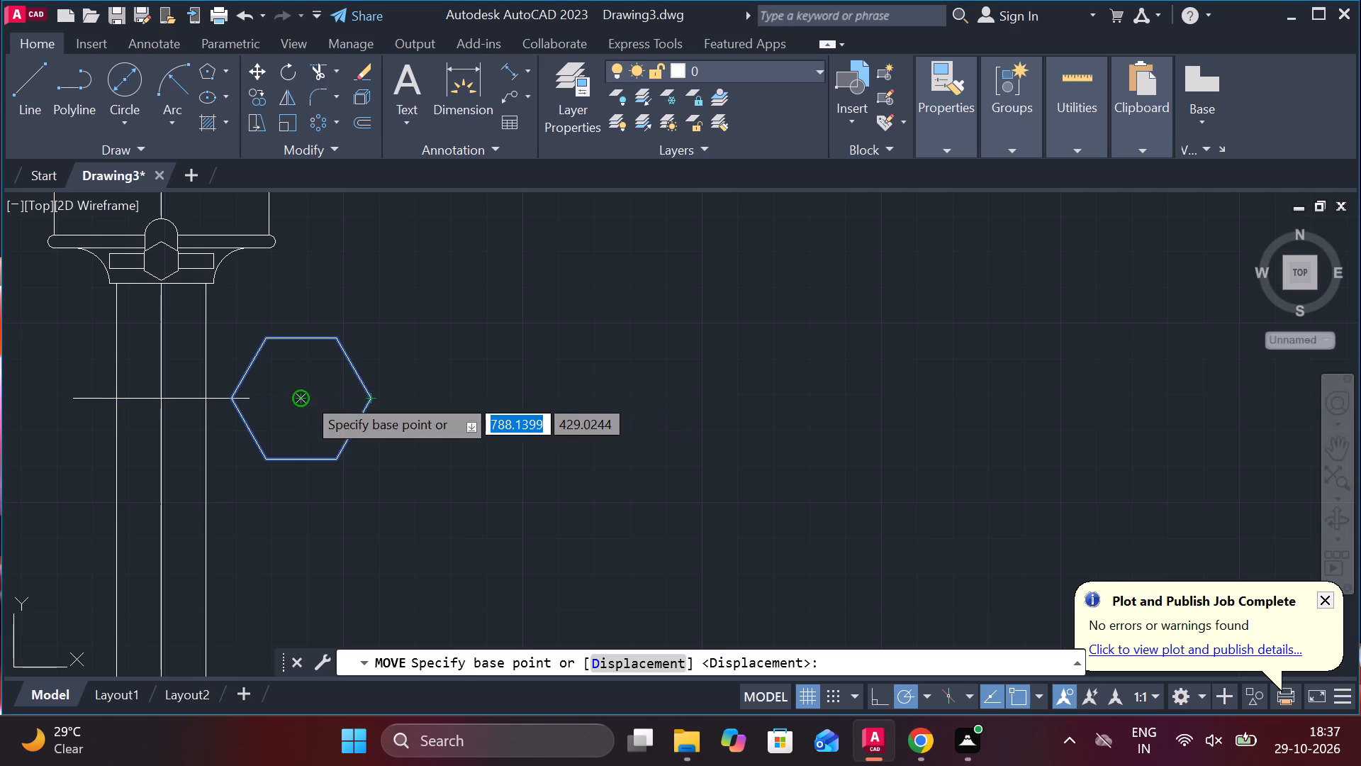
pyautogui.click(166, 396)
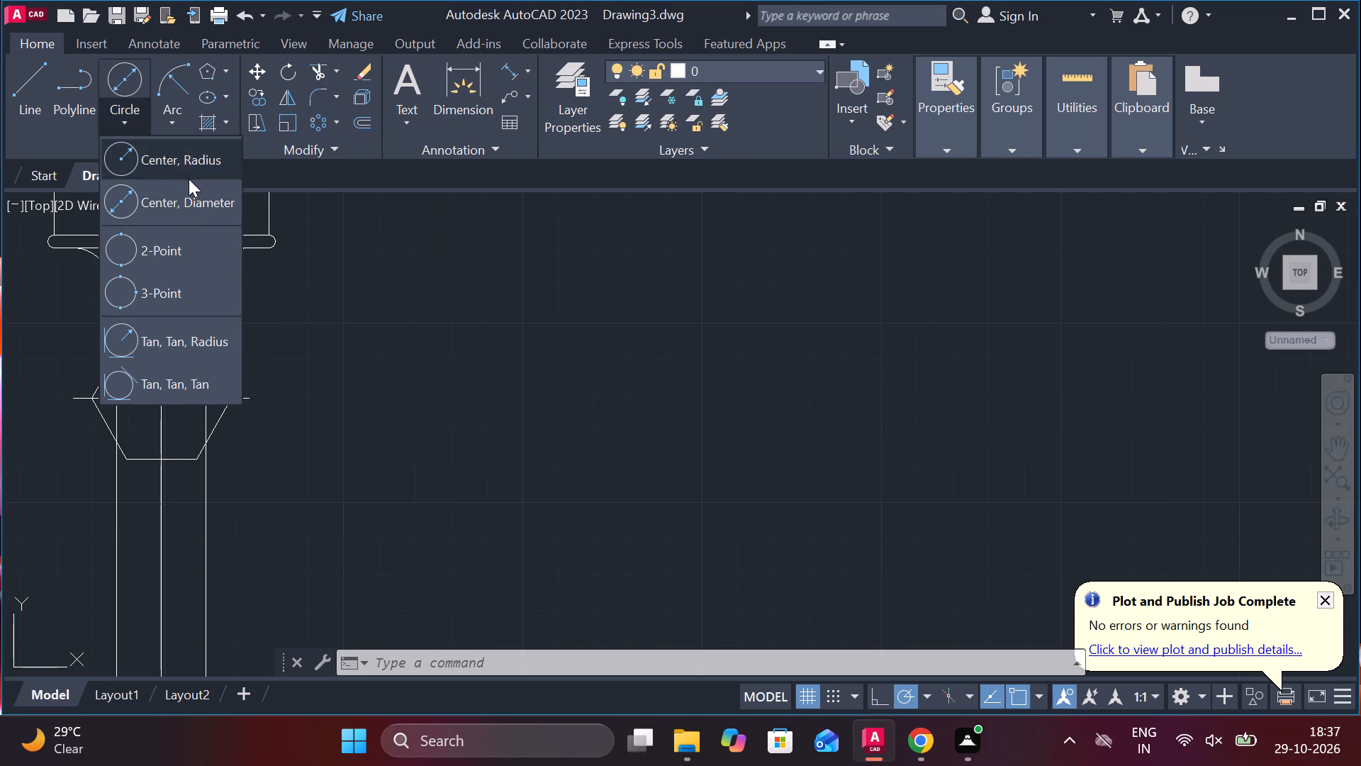
# Draw a 23-unit-diameter circle centred in the hexagon on the stem.
pyautogui.click(189, 190)
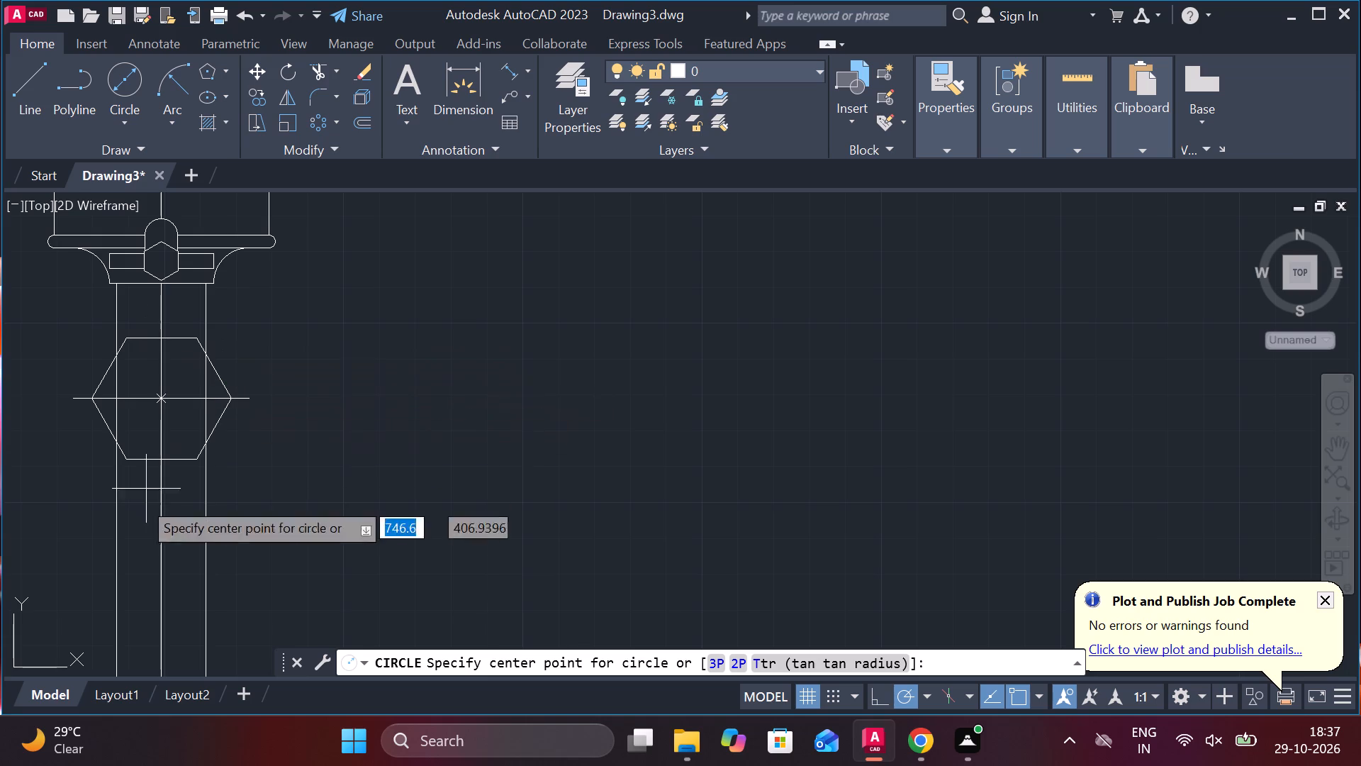
pyautogui.click(162, 400)
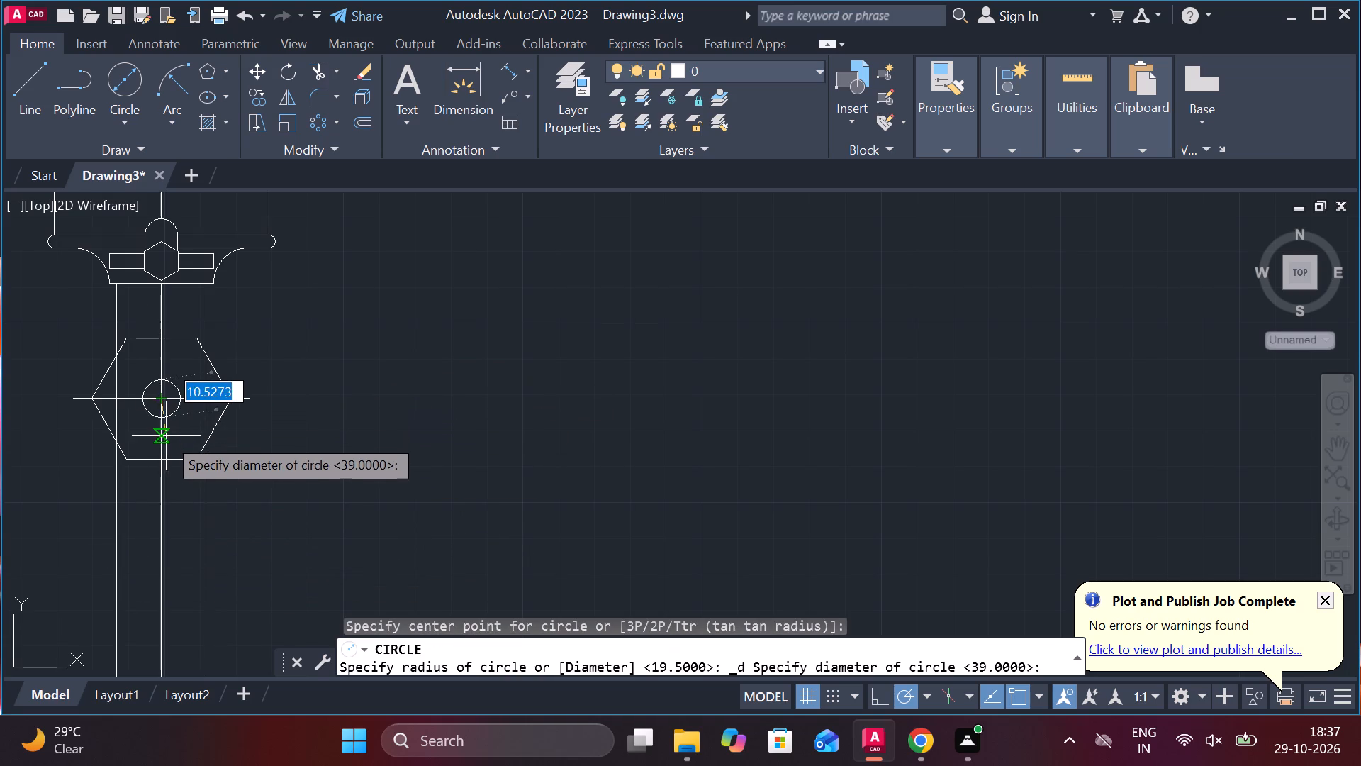
pyautogui.write('23')
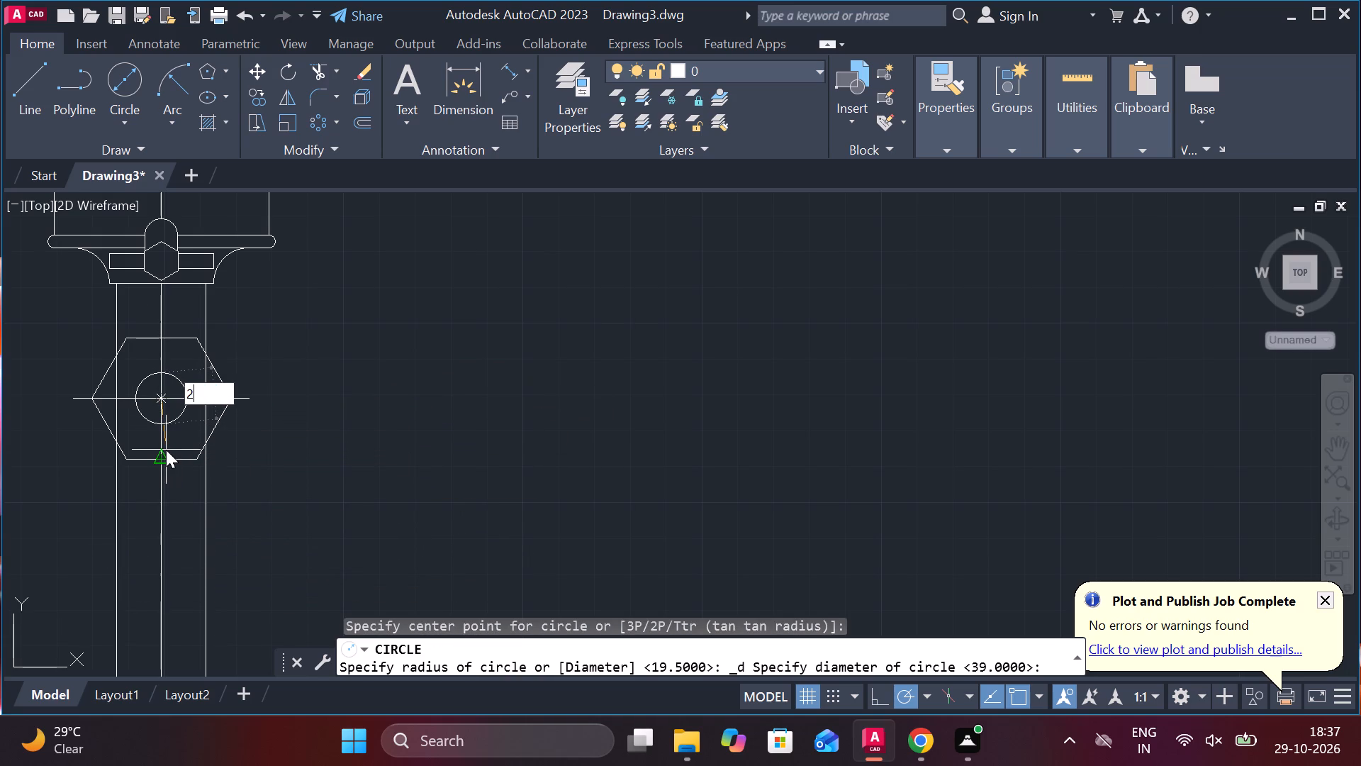
pyautogui.press('Return')
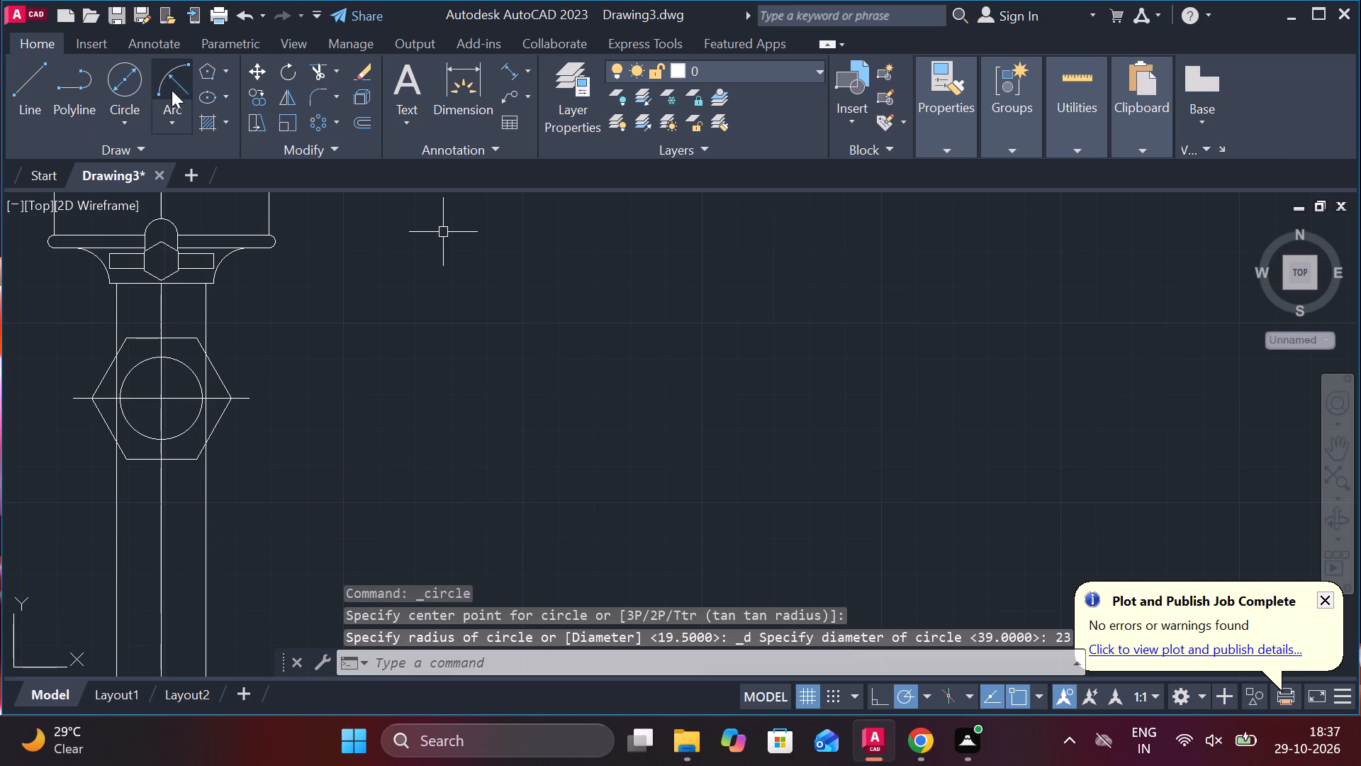
# Draw a concentric 15-unit-diameter circle inside the 23-unit circle in the hexagon.
pyautogui.click(123, 94)
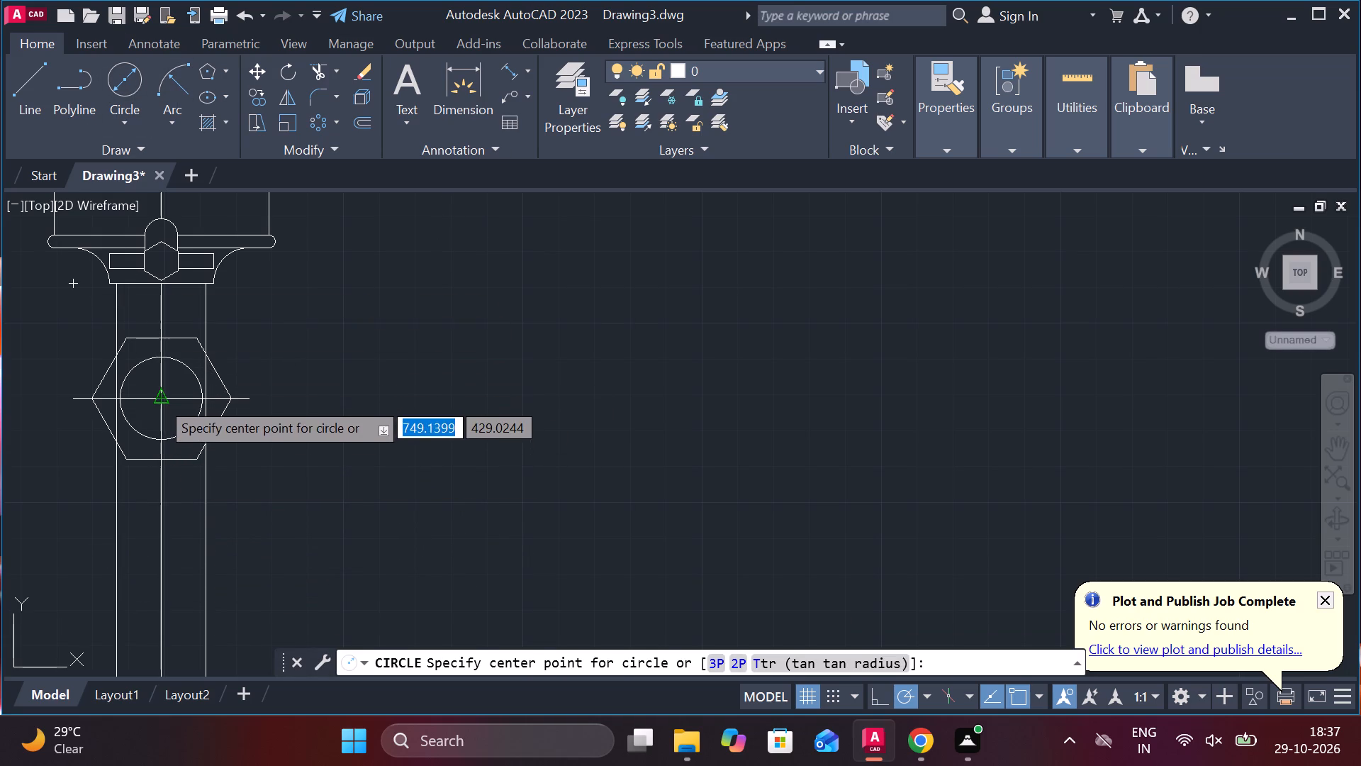
pyautogui.click(159, 399)
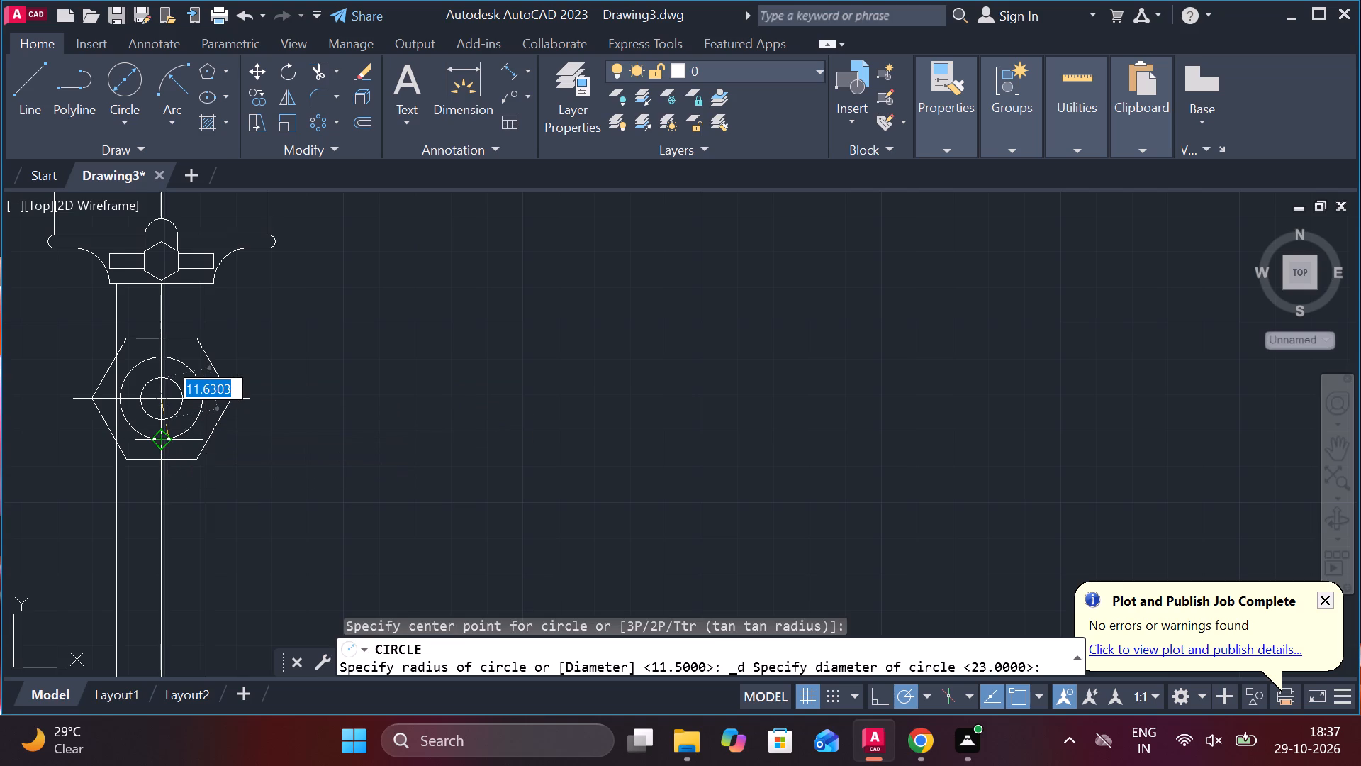
pyautogui.write('15')
pyautogui.press('Return')
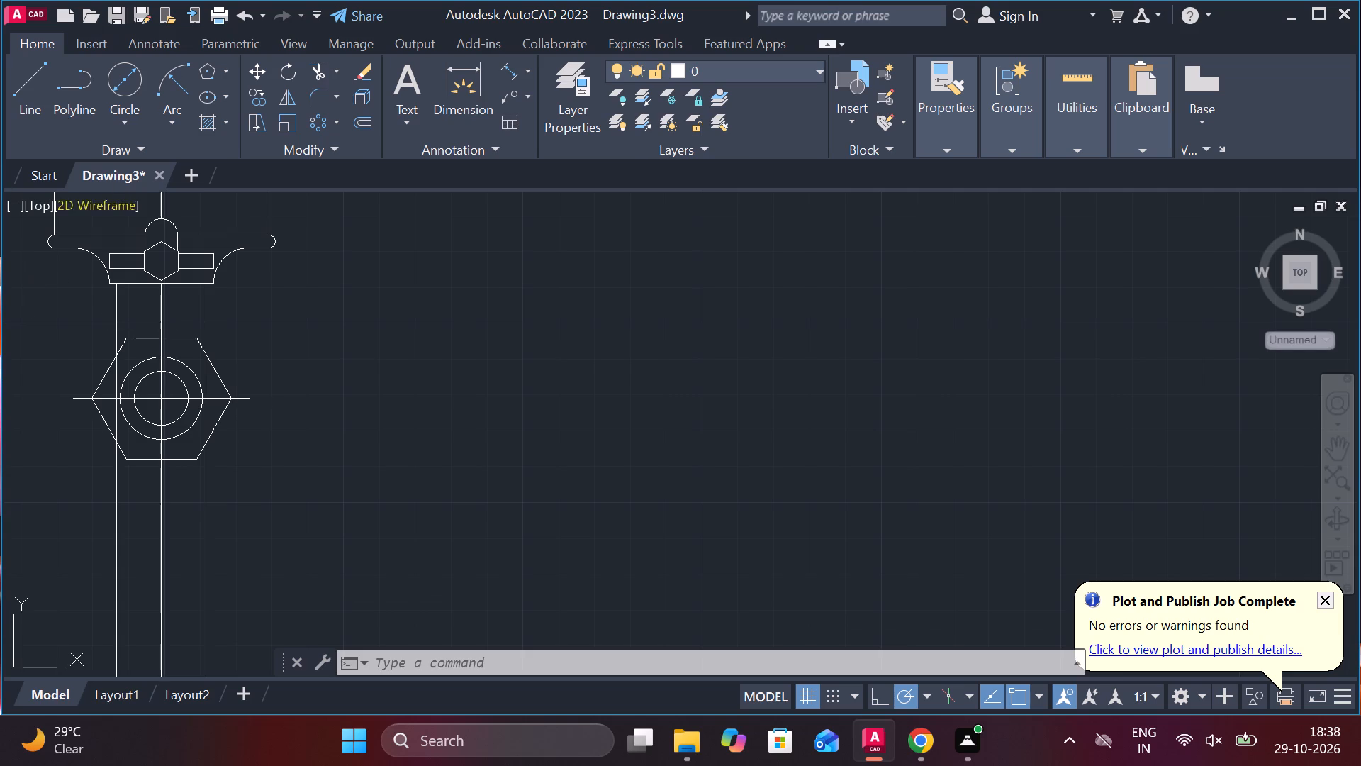
# Copy the stem's vertical centre line 13.5 units to the left.
pyautogui.scroll(-3, 144, 368)
pyautogui.scroll(2, 143, 444)
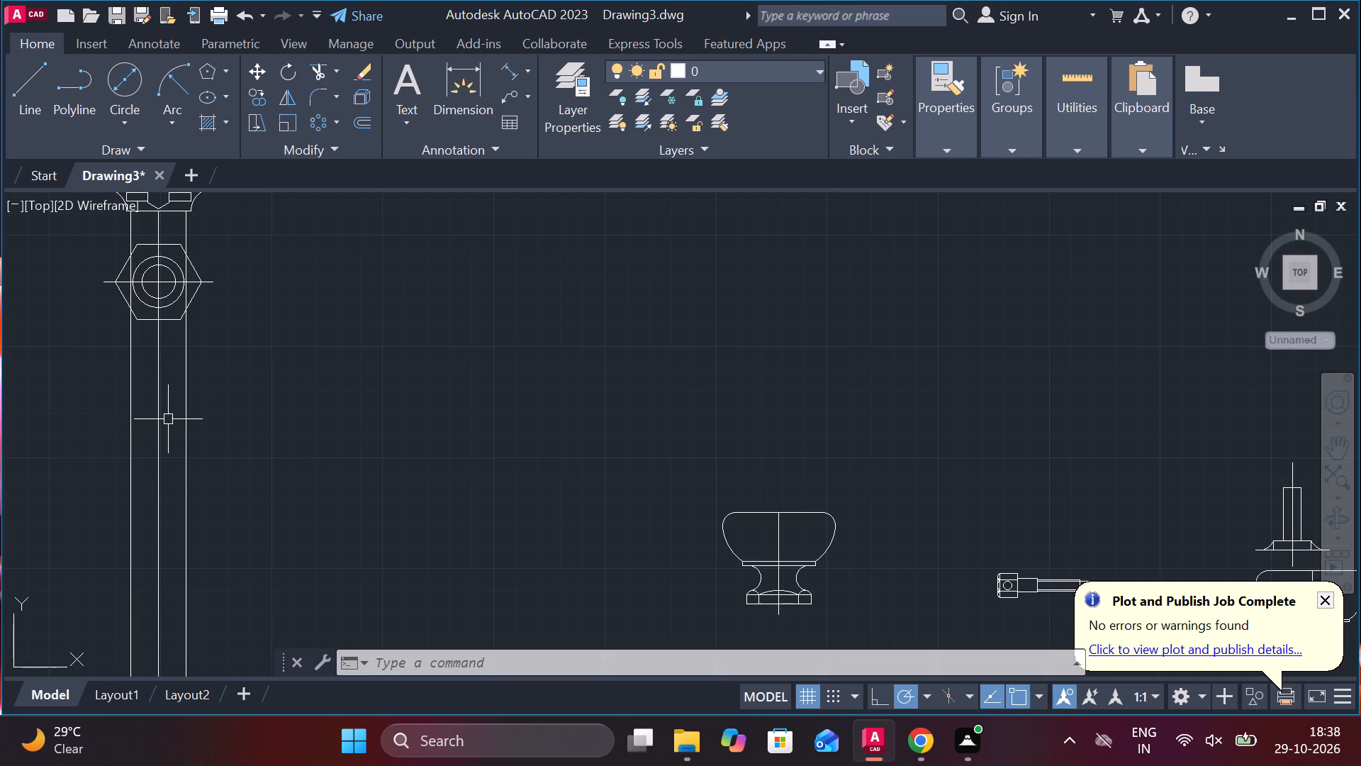
pyautogui.click(160, 419)
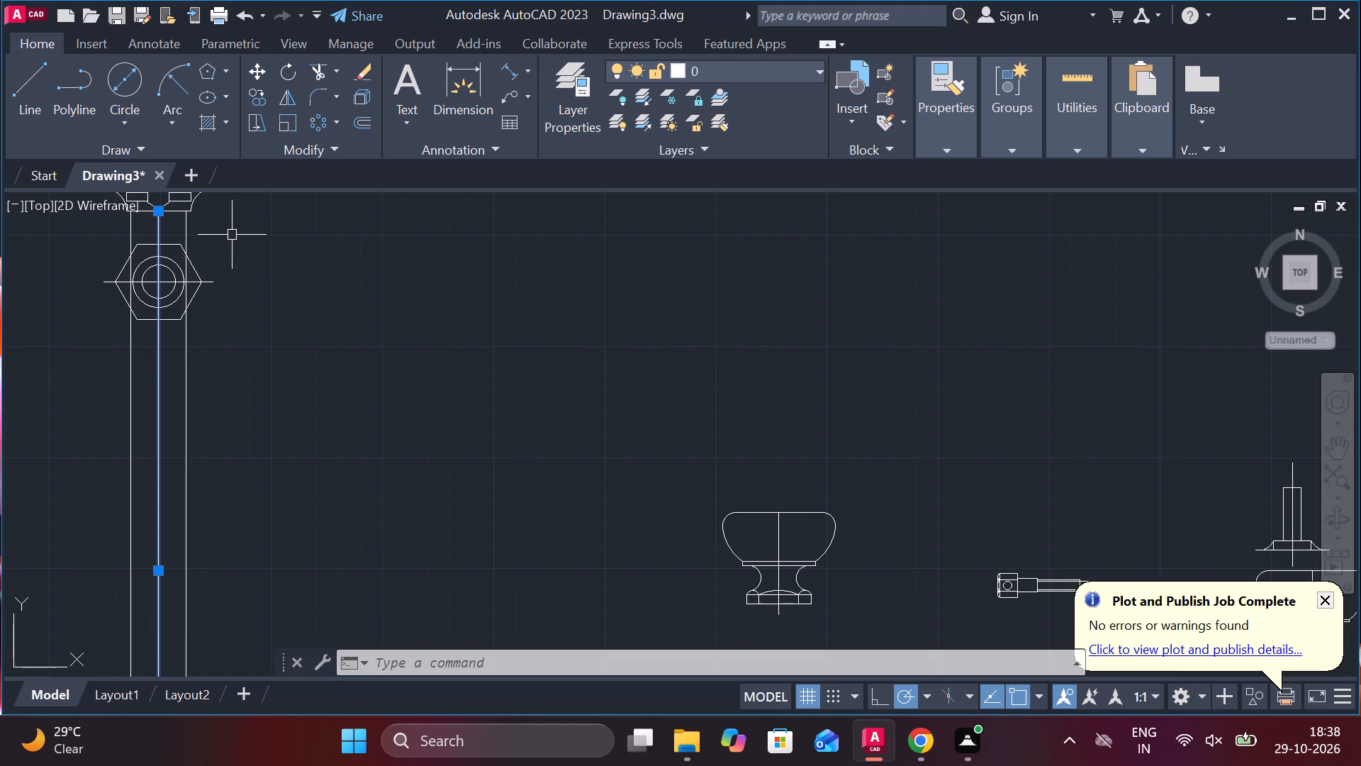
pyautogui.click(259, 101)
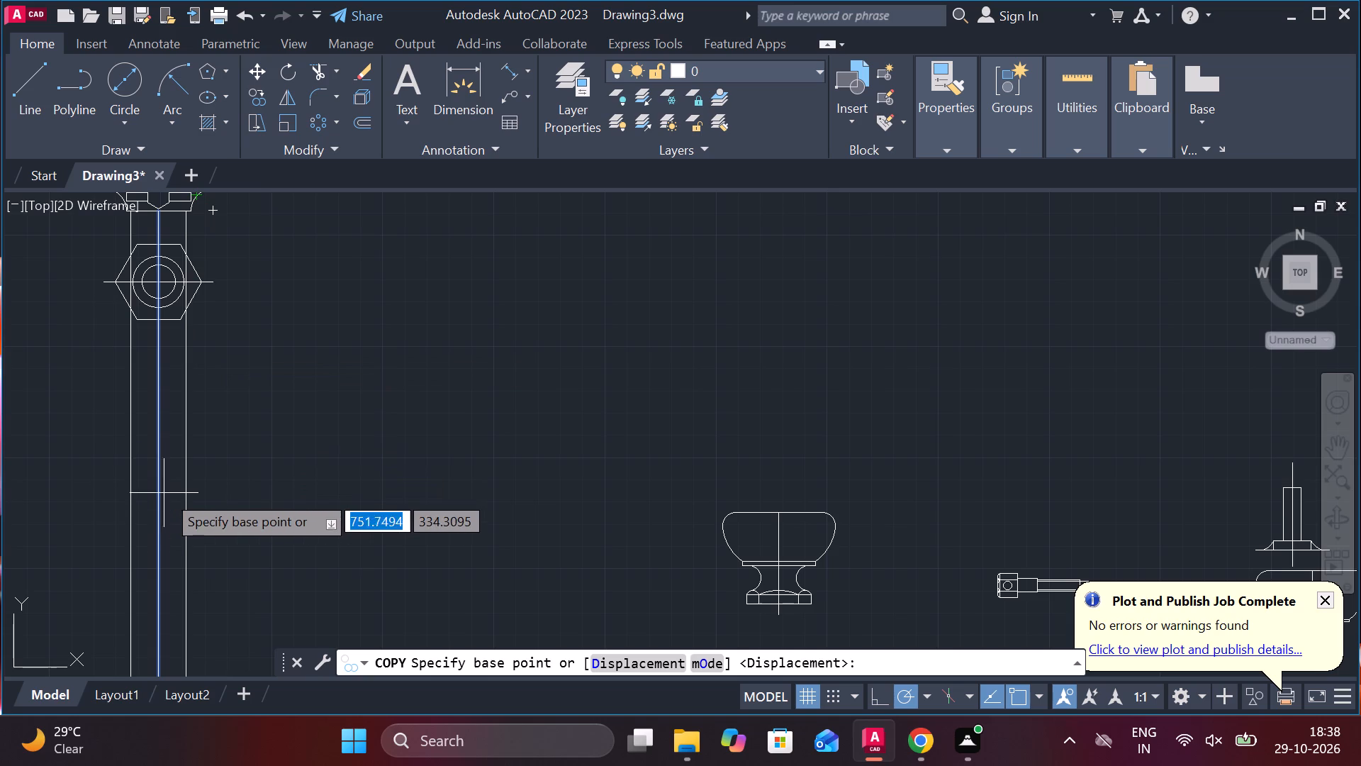
pyautogui.click(158, 494)
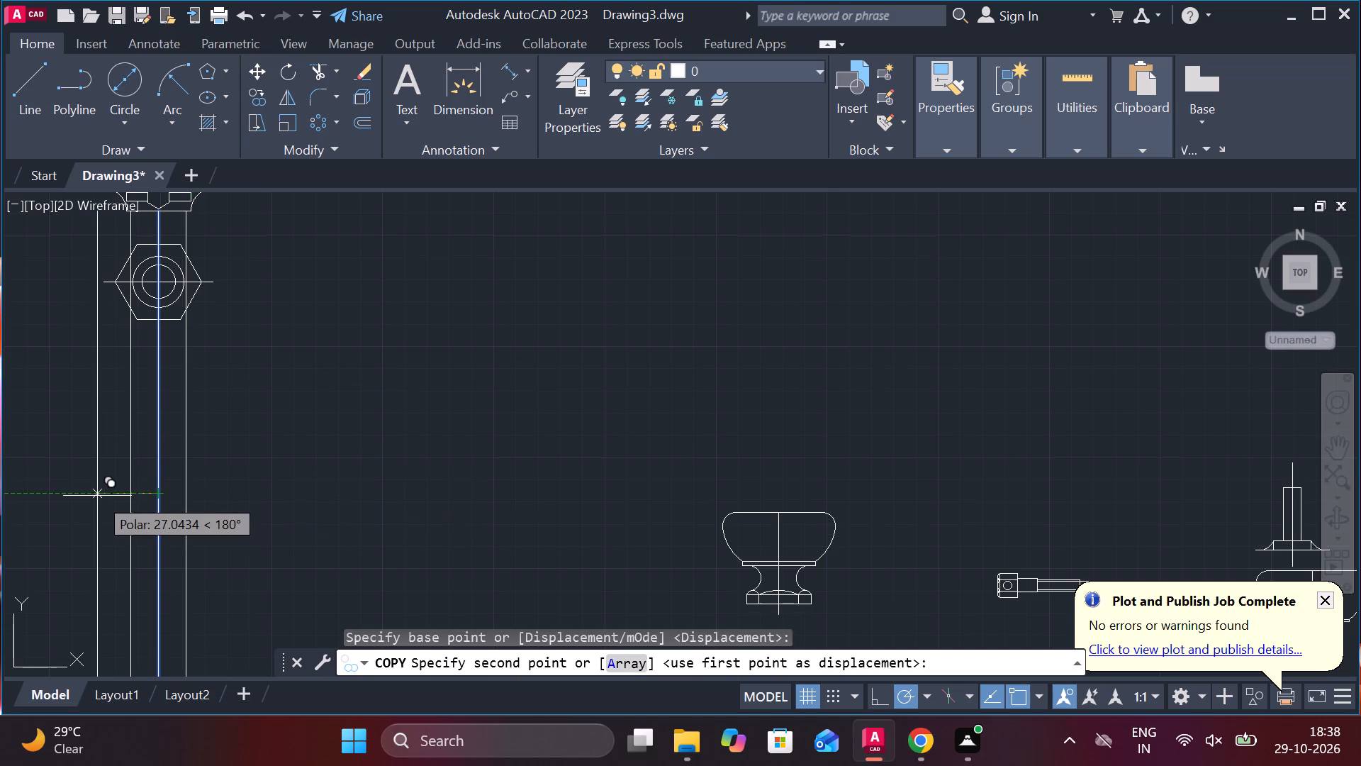
pyautogui.press('1')
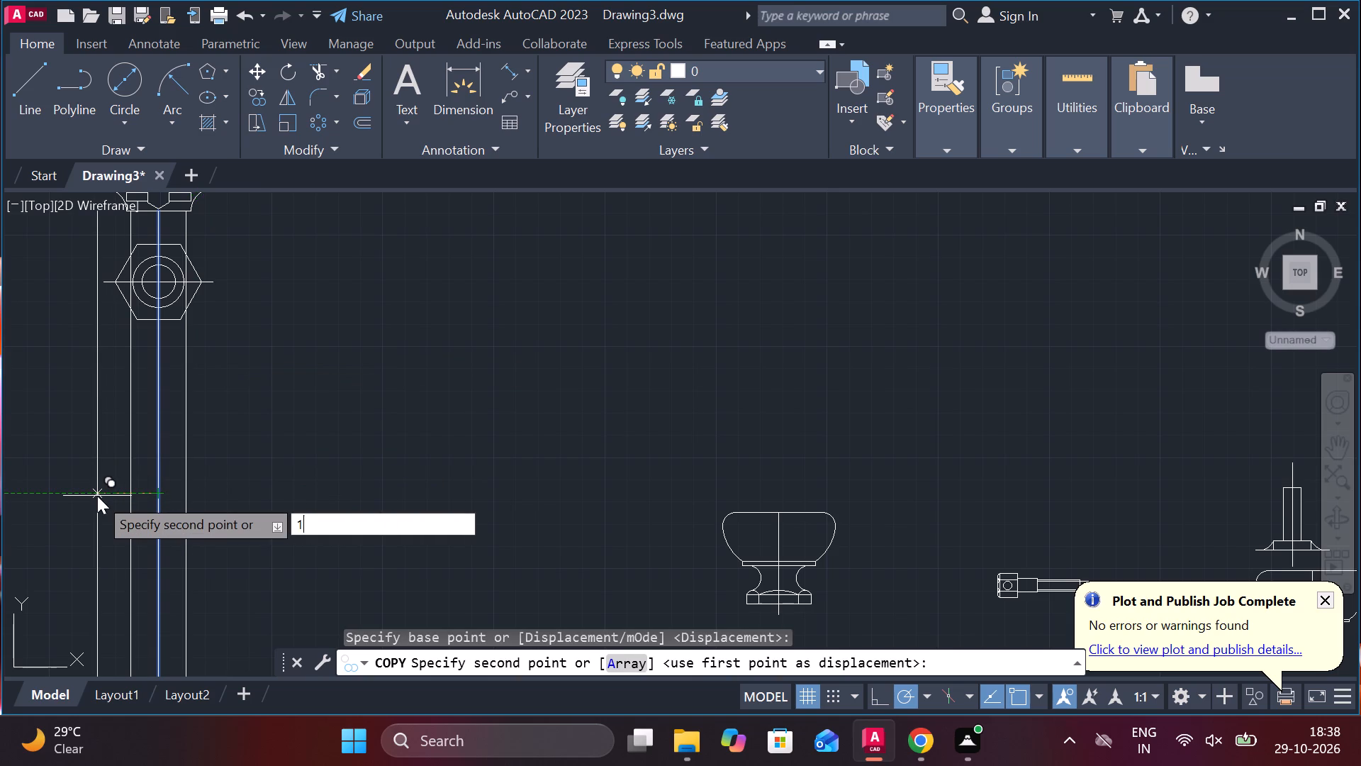
pyautogui.press('3')
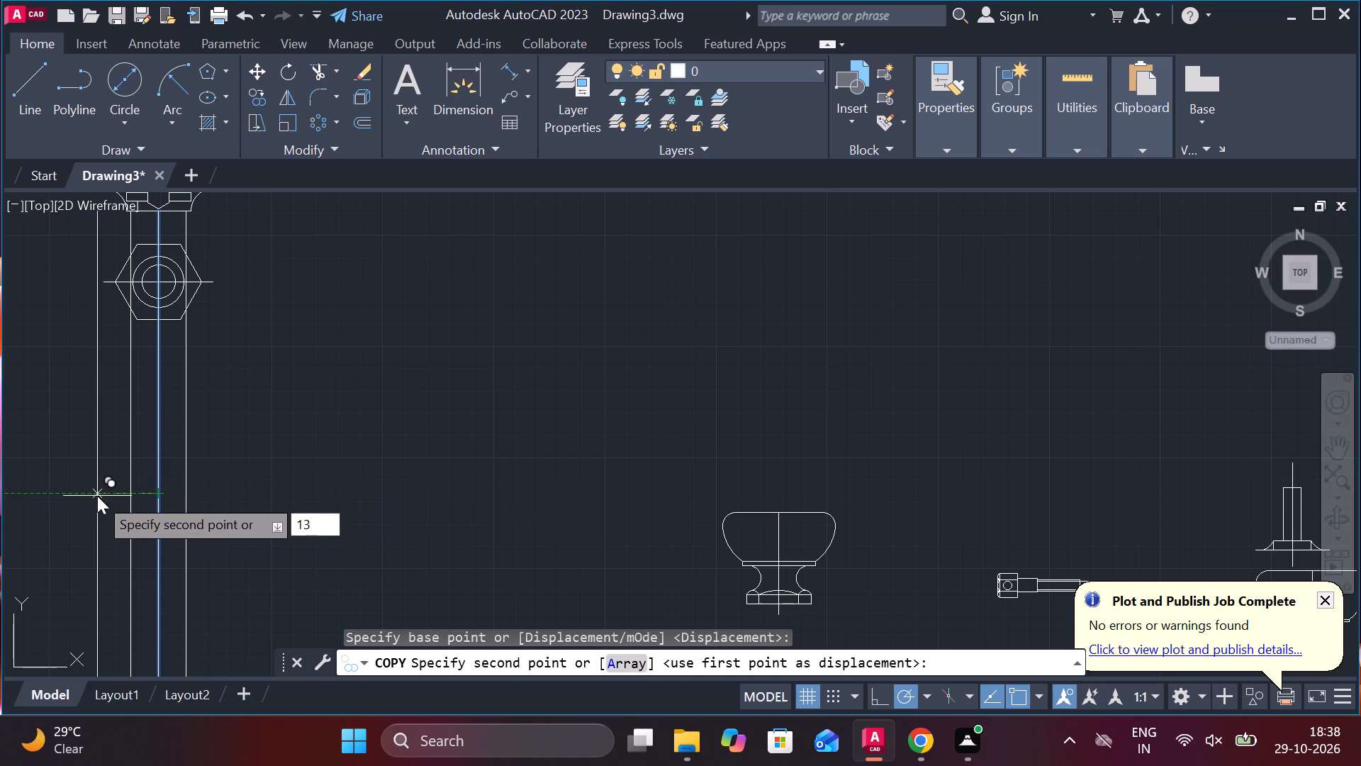
pyautogui.press('.')
pyautogui.press('3')
pyautogui.press('BackSpace')
pyautogui.press('5')
pyautogui.press('Return')
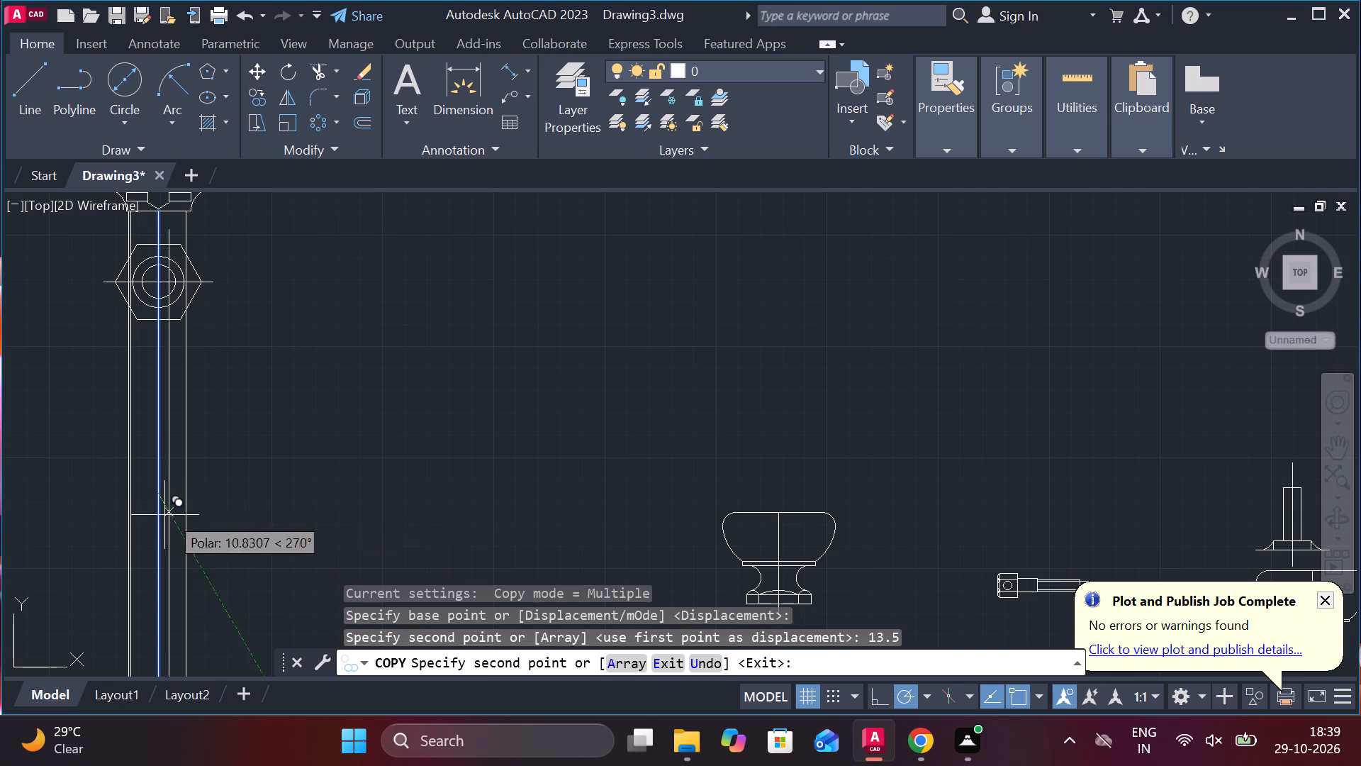
pyautogui.press('Escape')
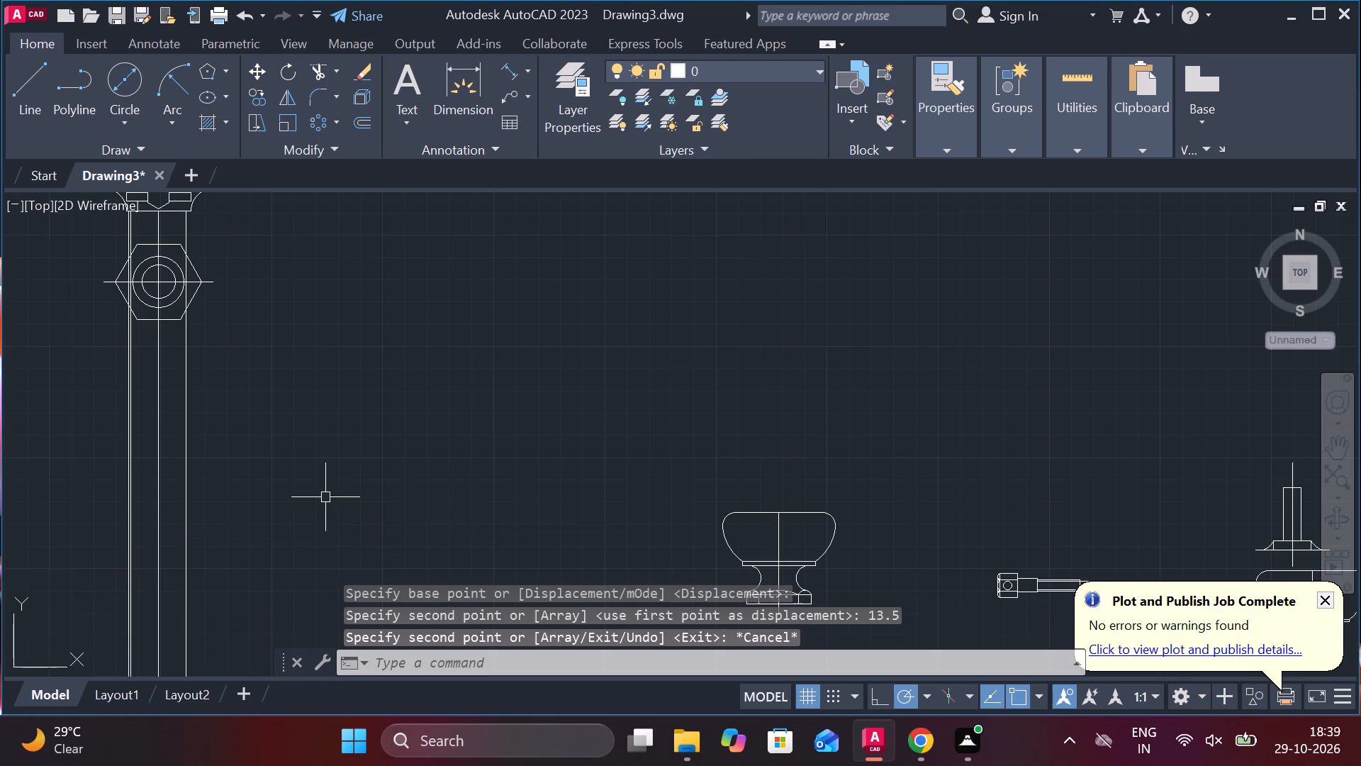
# Copy the new line beside the stem's left edge a further 7 units to the left.
pyautogui.scroll(4, 110, 516)
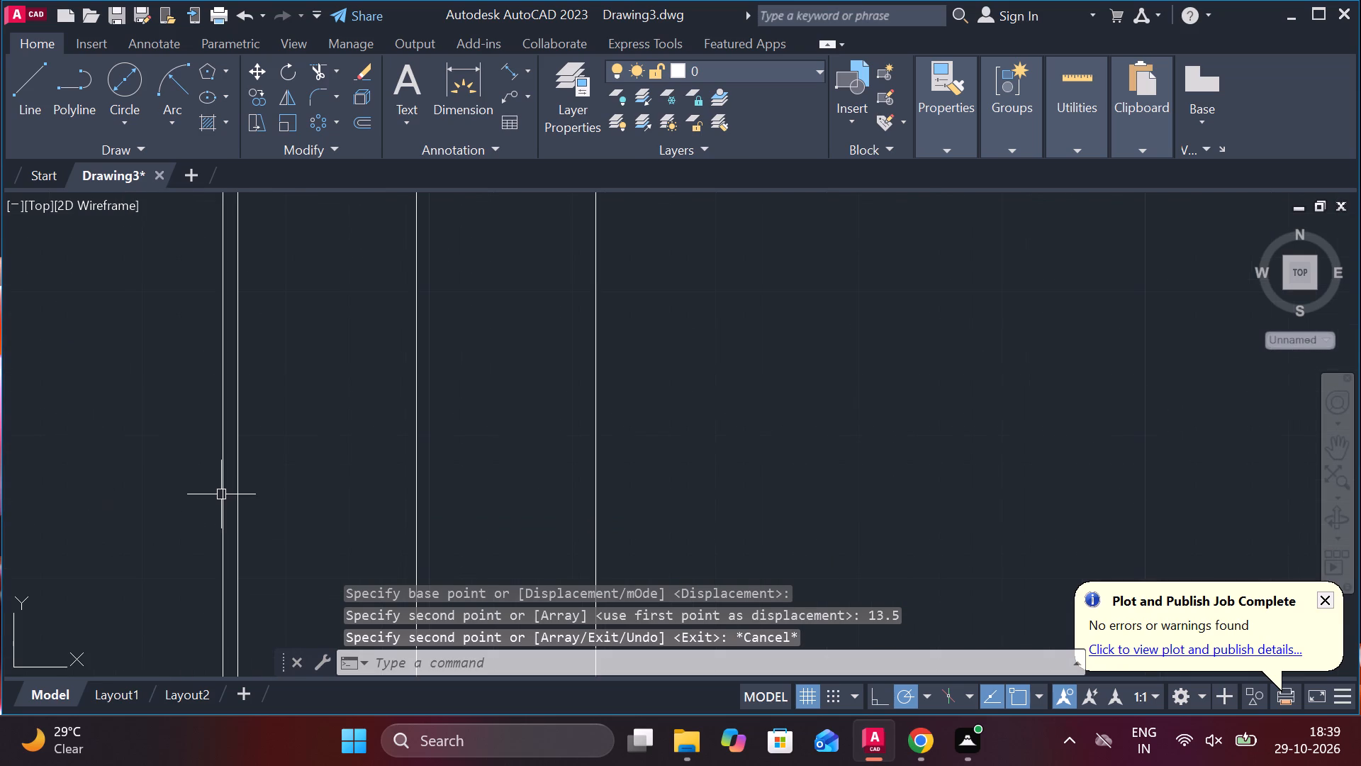
pyautogui.doubleClick(221, 493)
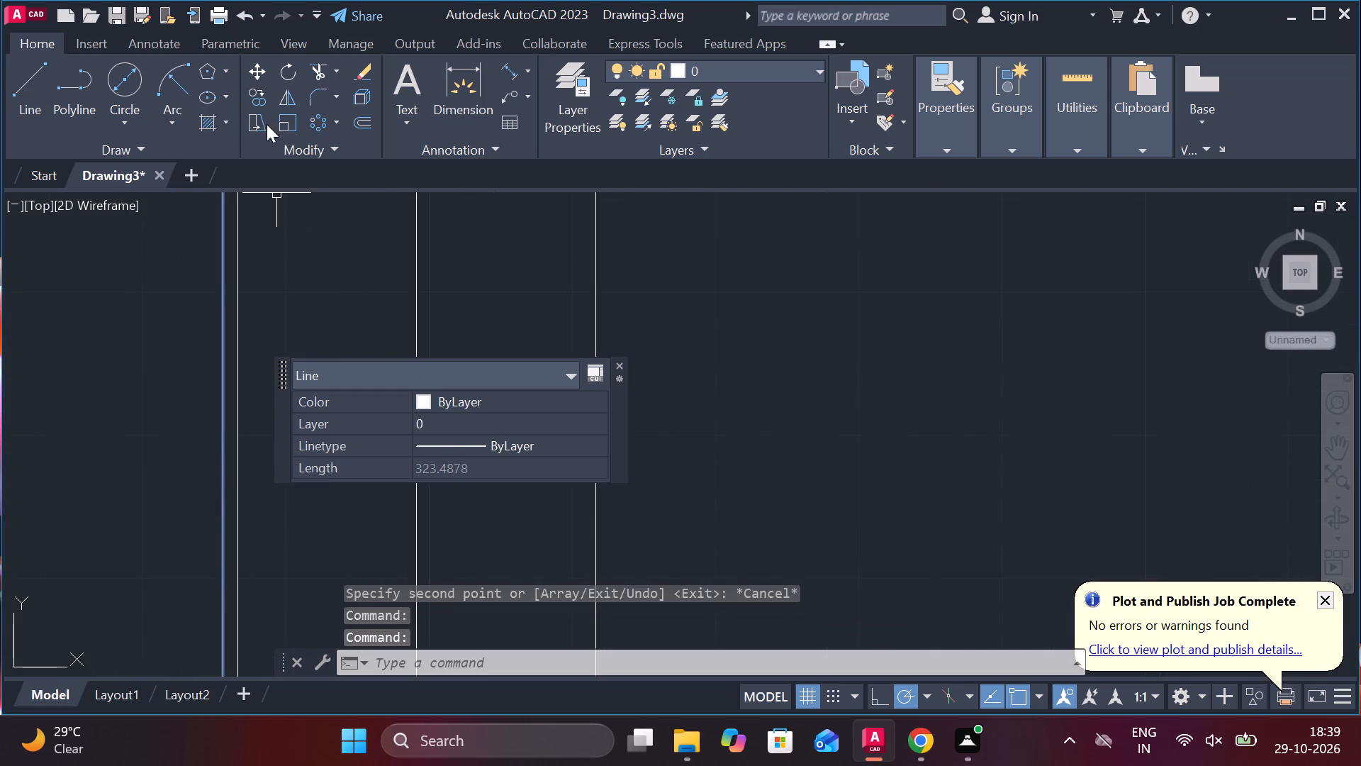
pyautogui.click(264, 107)
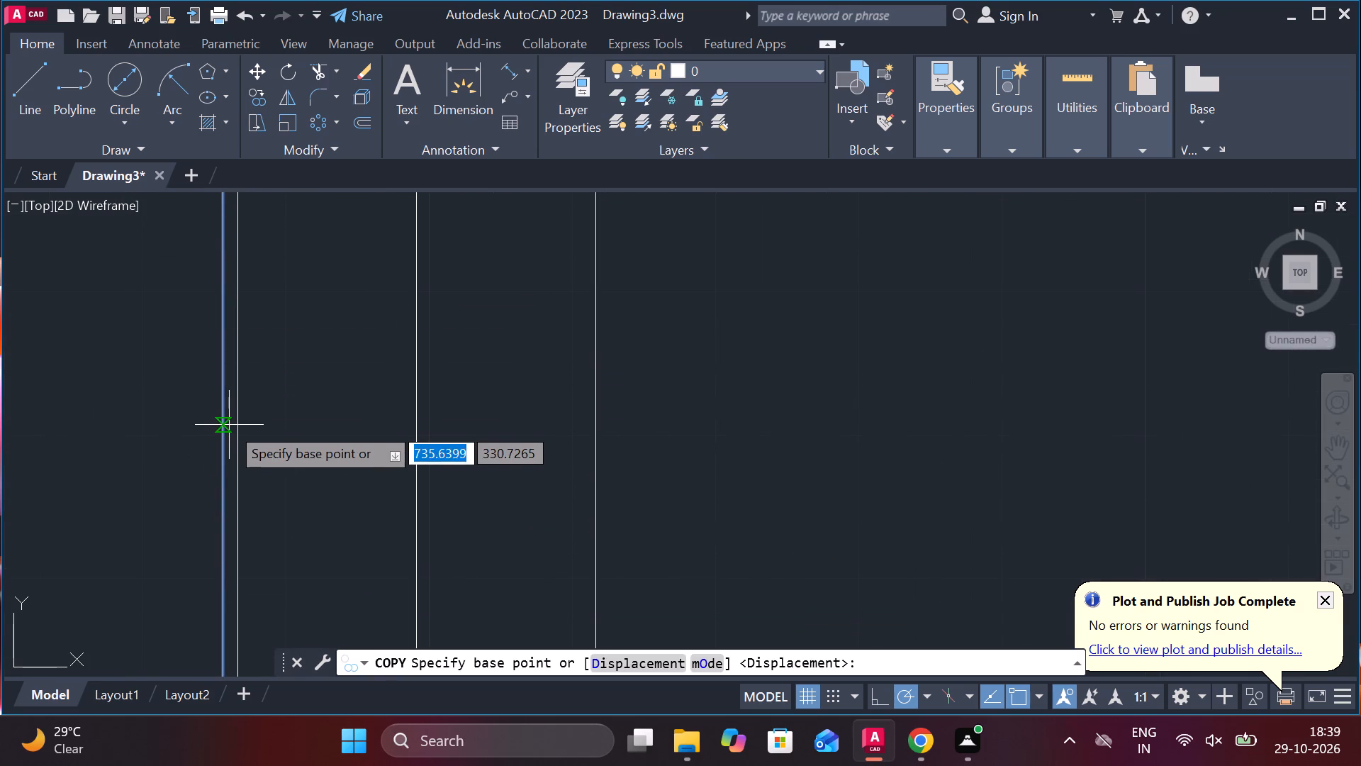
pyautogui.click(224, 426)
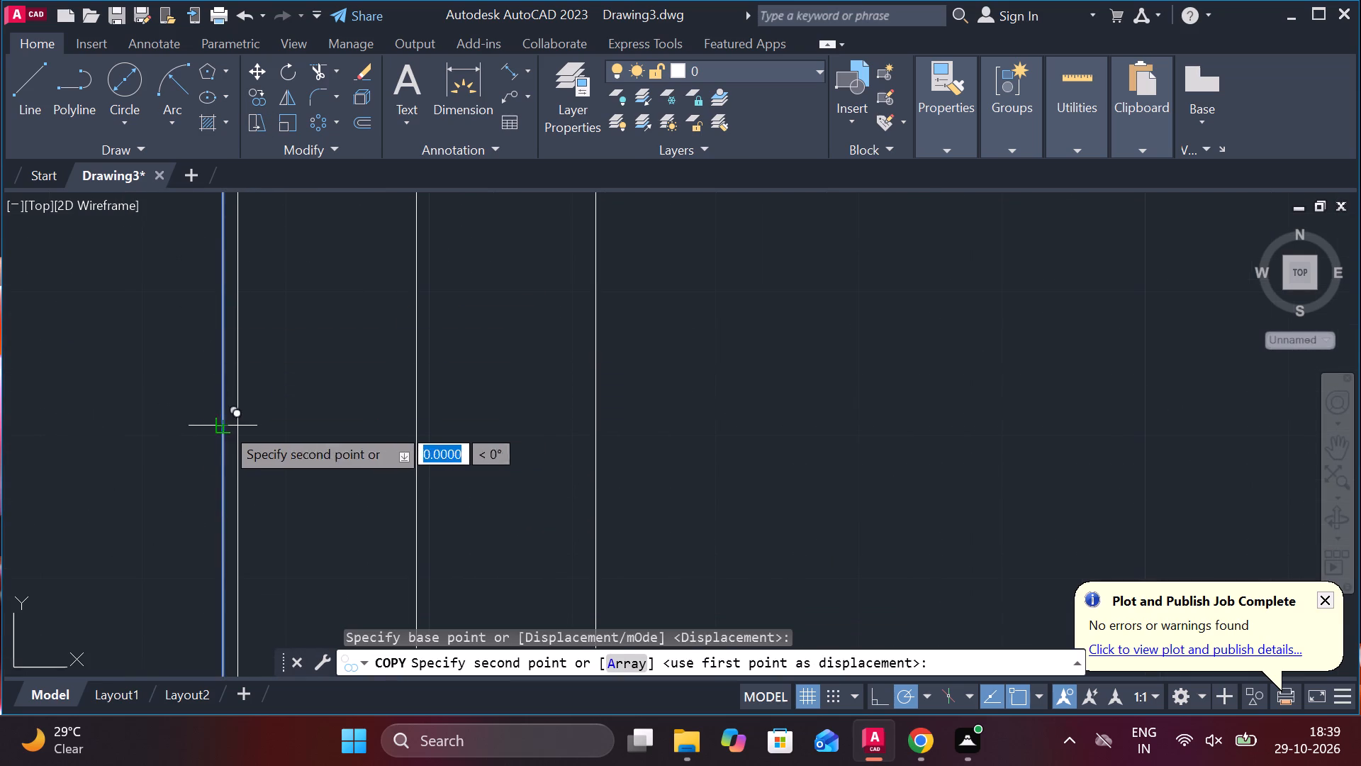
pyautogui.press('7')
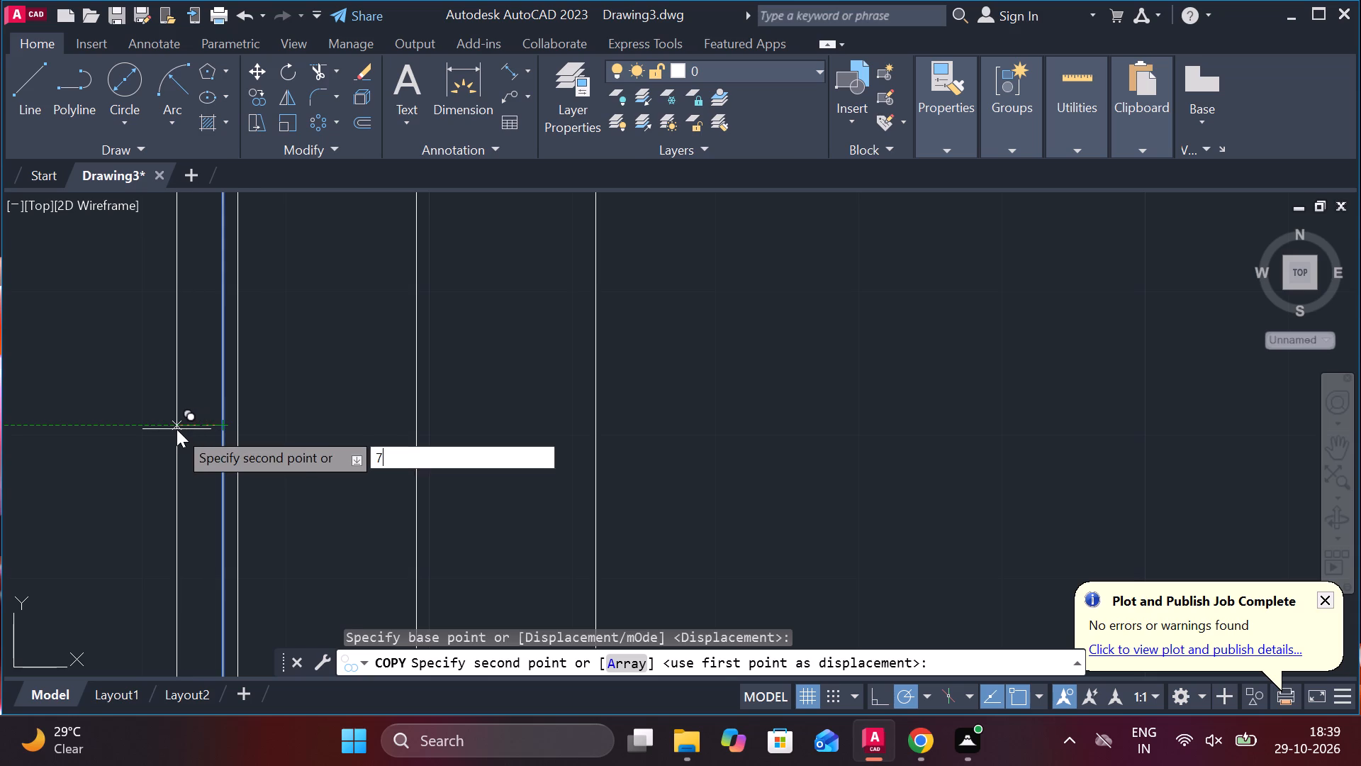
pyautogui.press('Return')
pyautogui.scroll(-3, 450, 452)
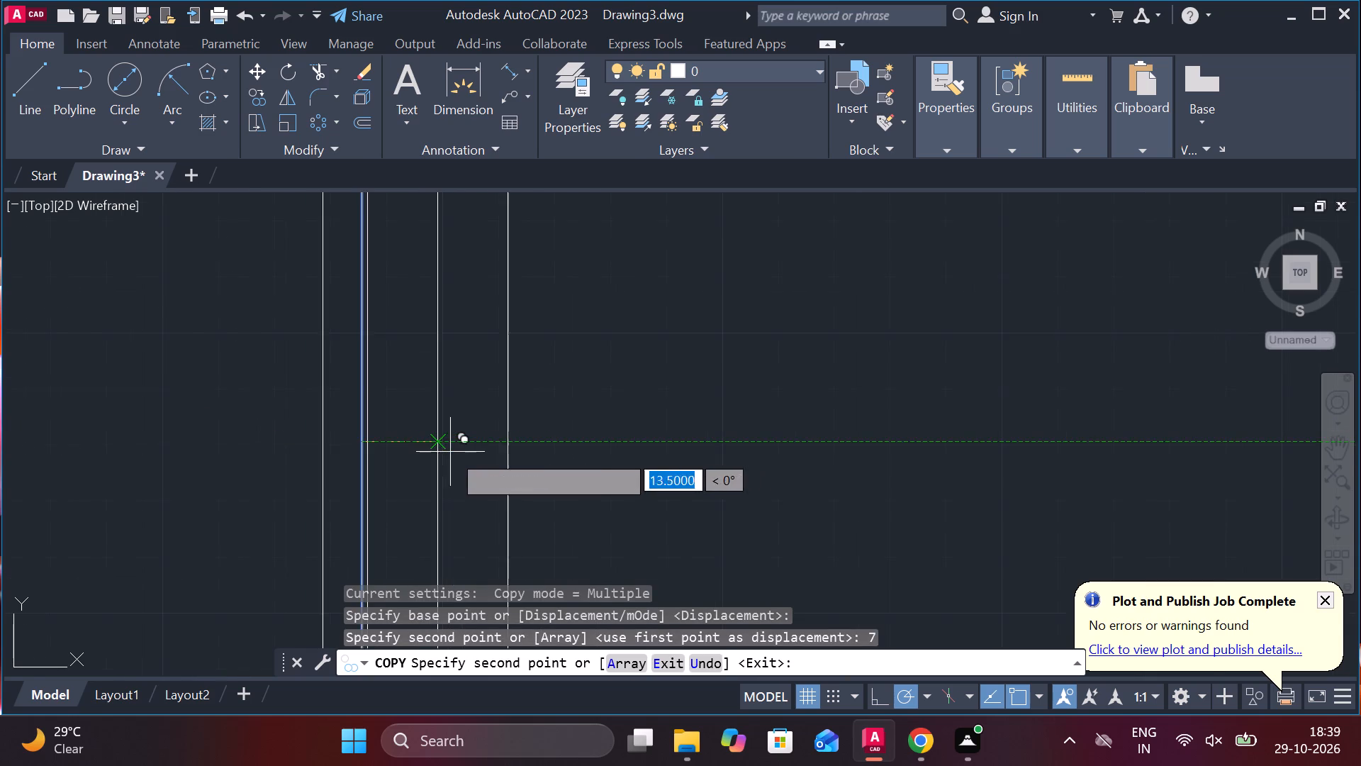
pyautogui.scroll(-1, 450, 452)
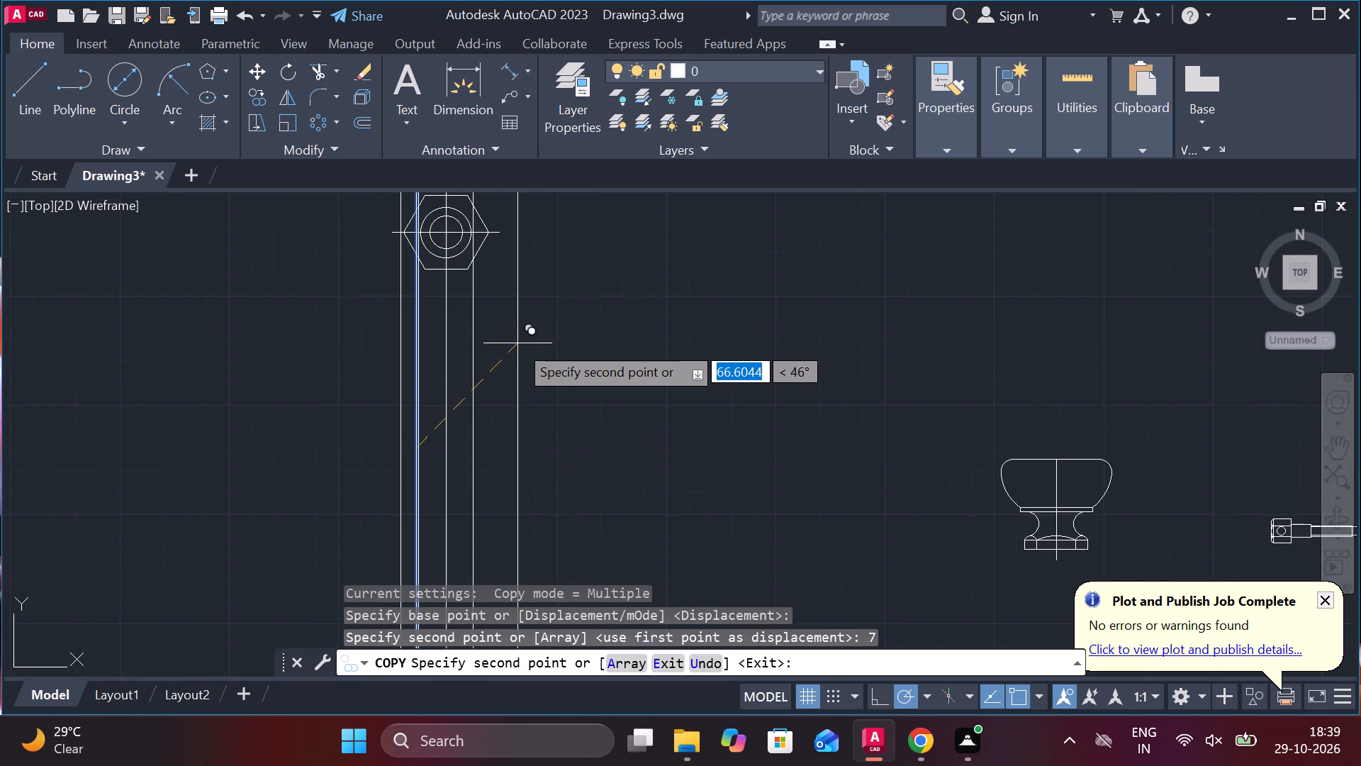
pyautogui.press('Escape')
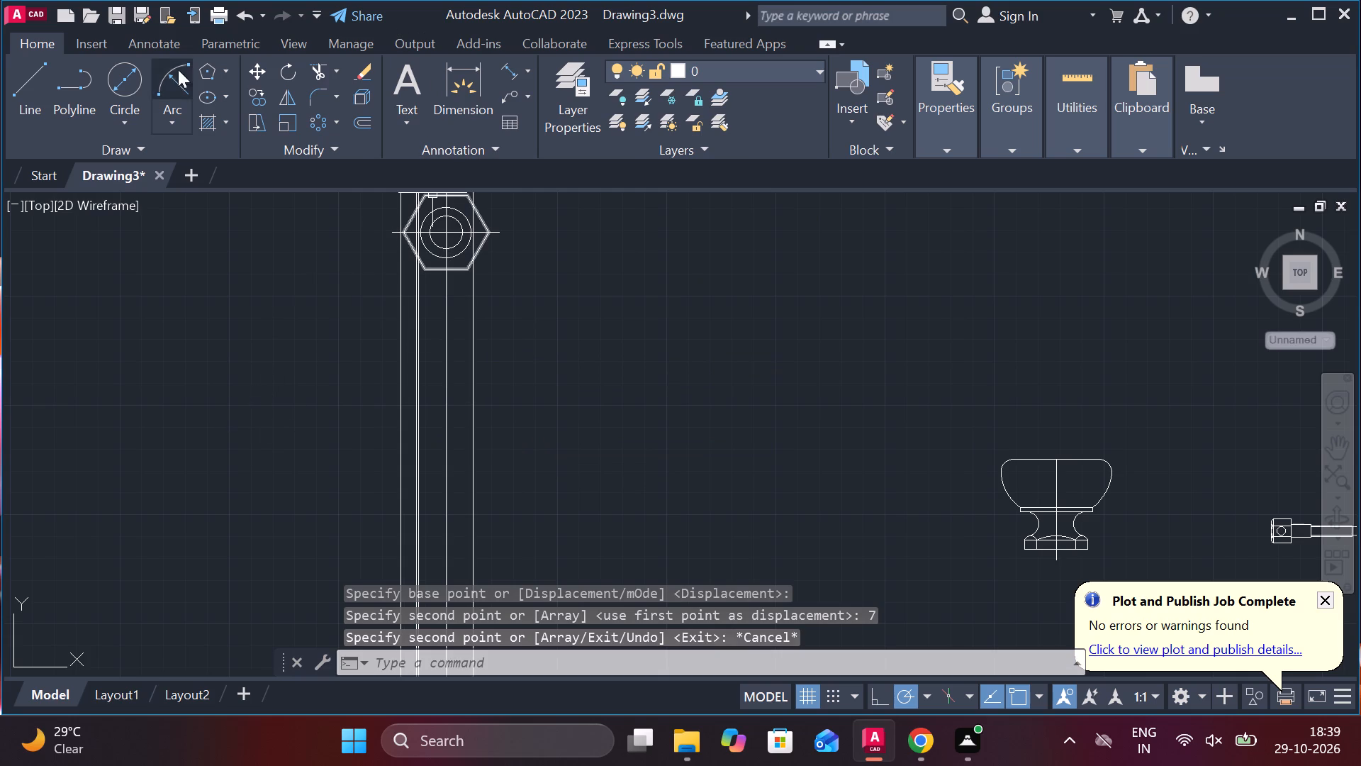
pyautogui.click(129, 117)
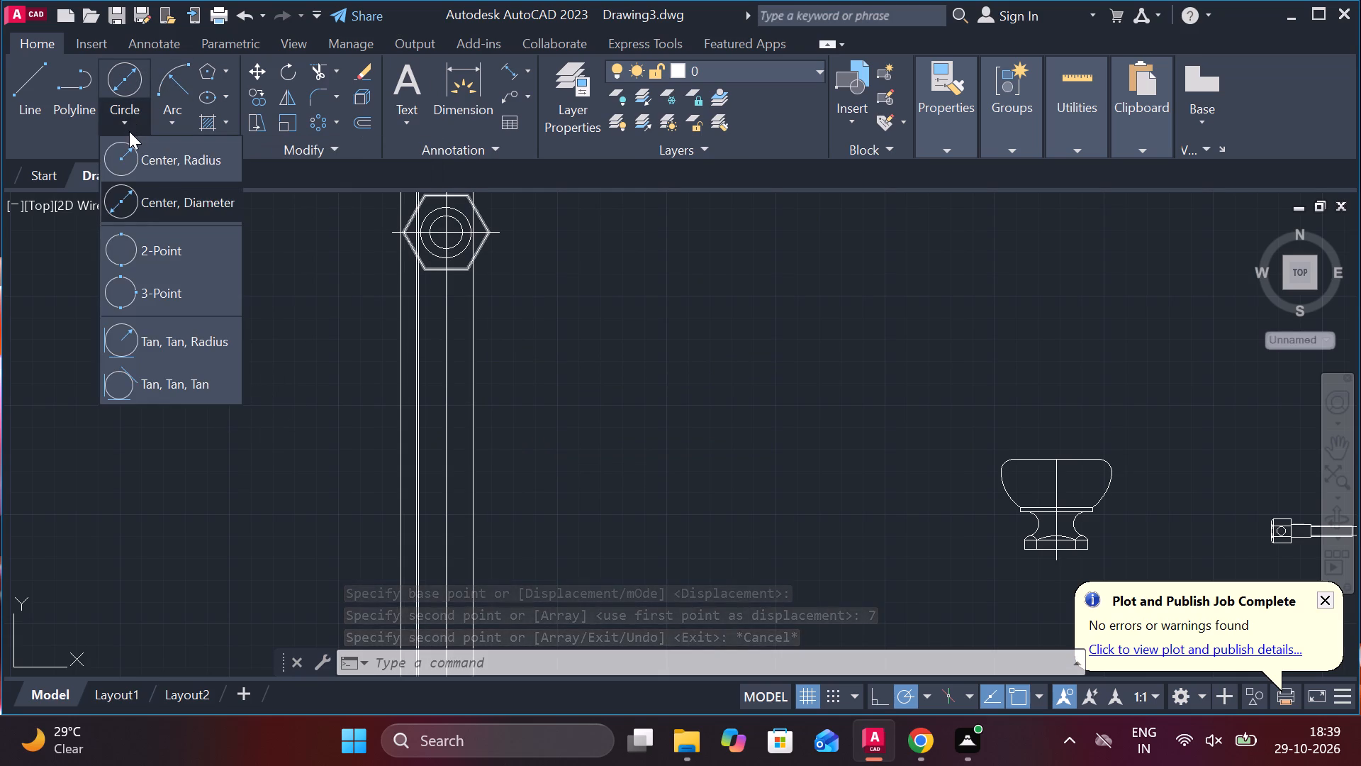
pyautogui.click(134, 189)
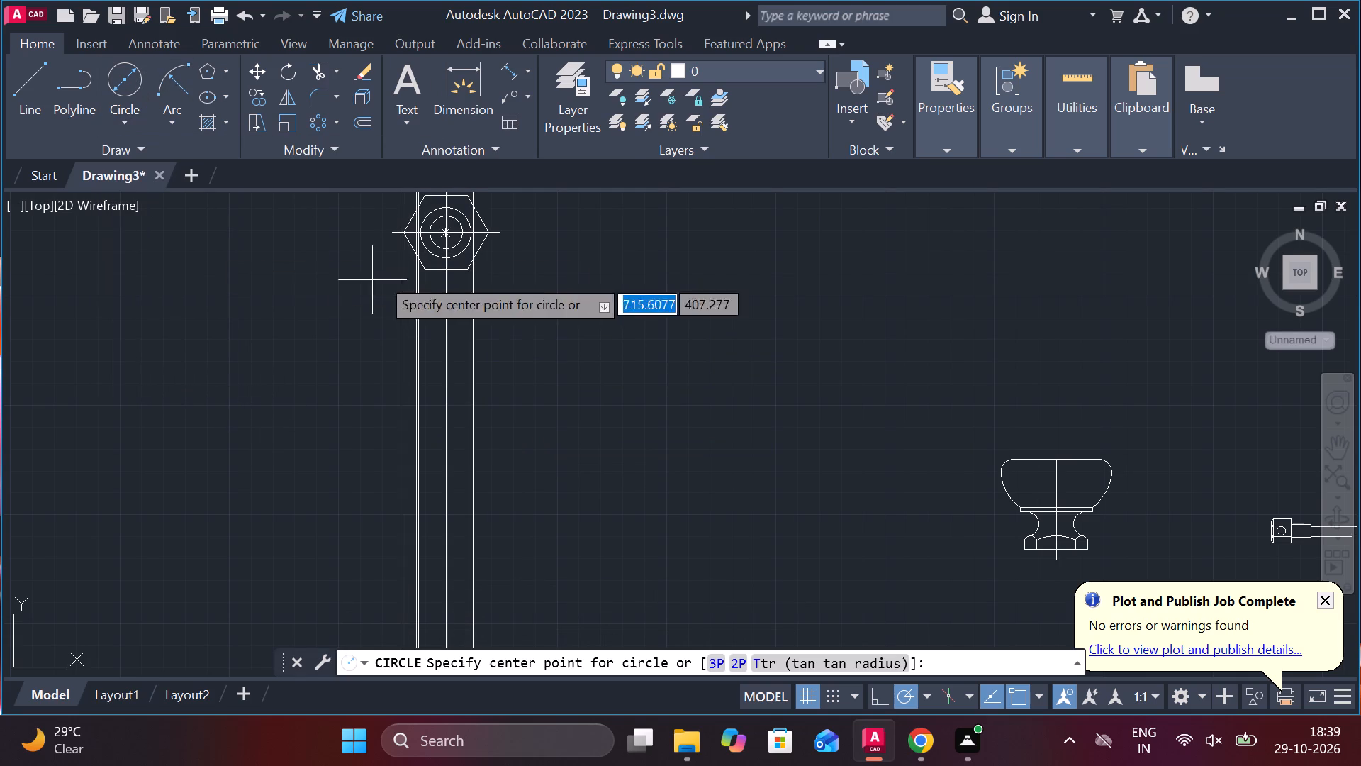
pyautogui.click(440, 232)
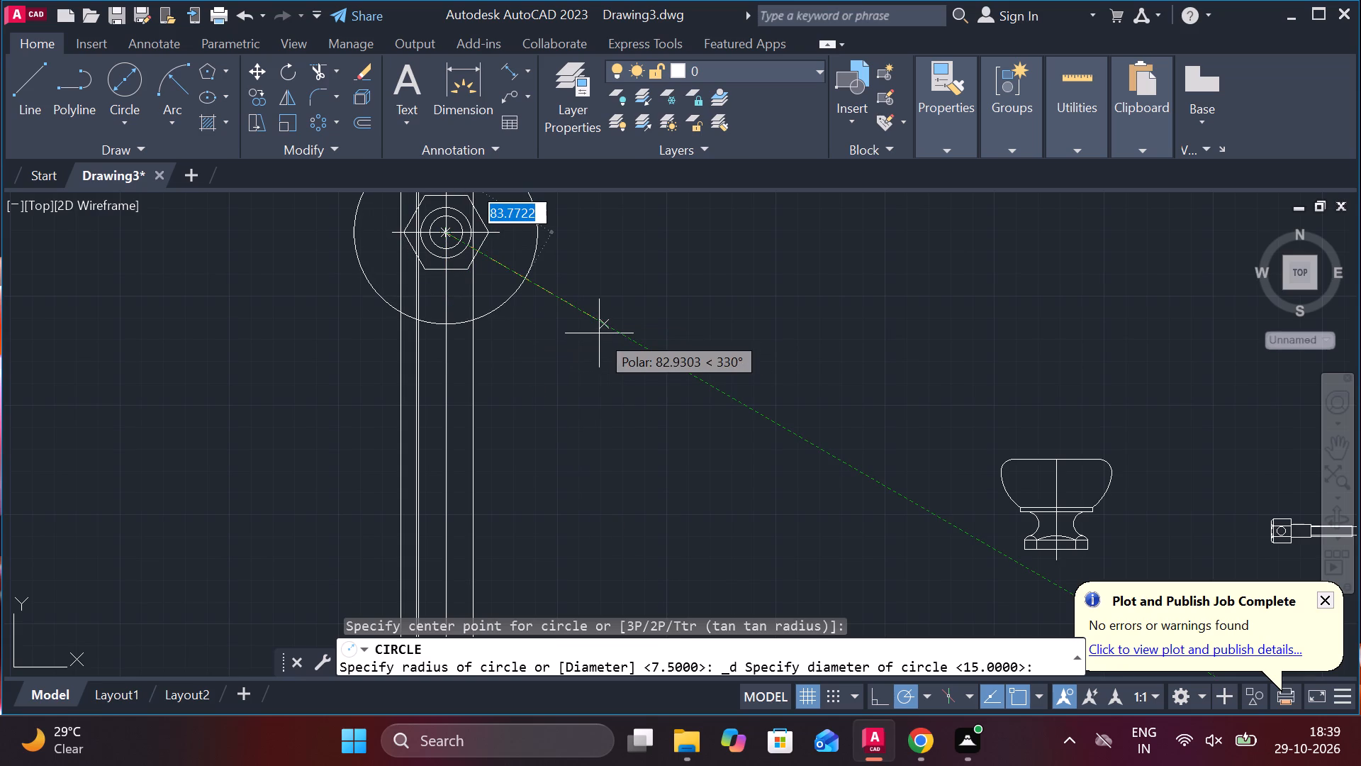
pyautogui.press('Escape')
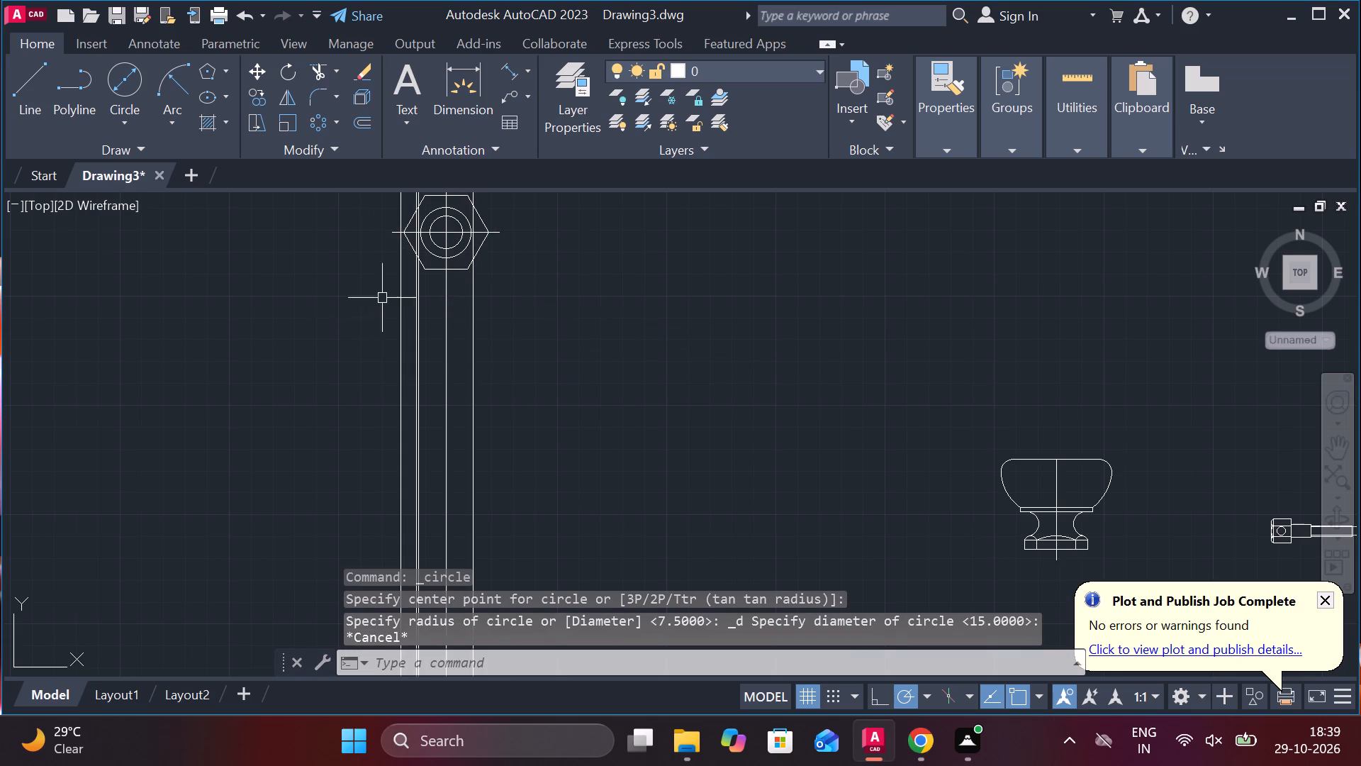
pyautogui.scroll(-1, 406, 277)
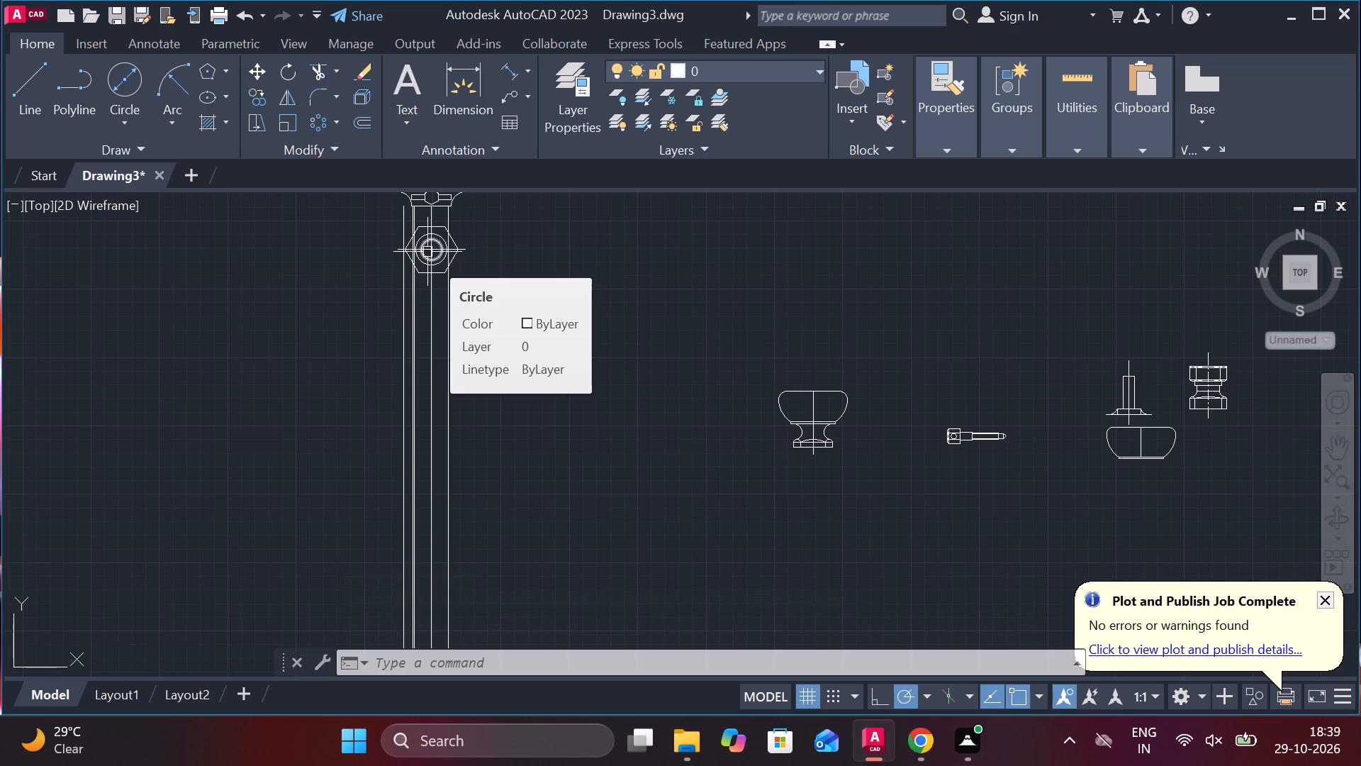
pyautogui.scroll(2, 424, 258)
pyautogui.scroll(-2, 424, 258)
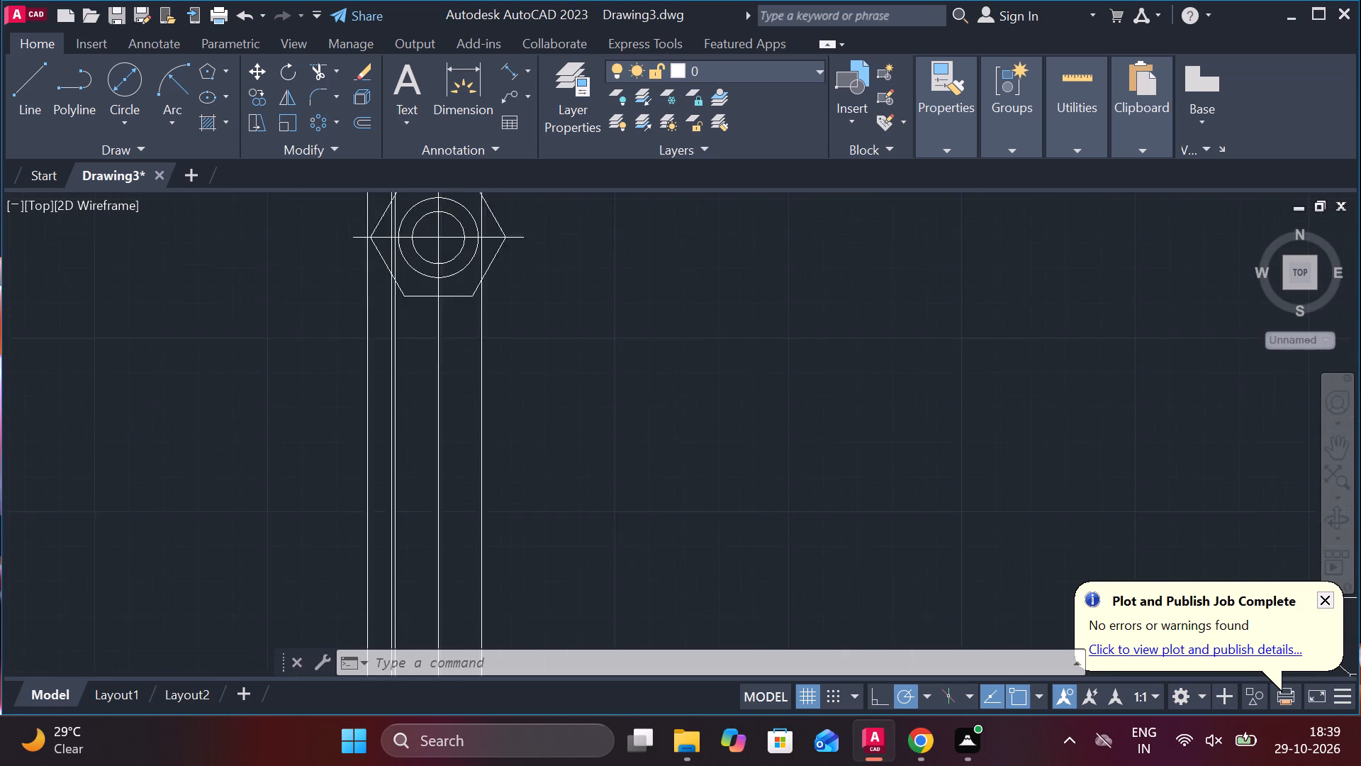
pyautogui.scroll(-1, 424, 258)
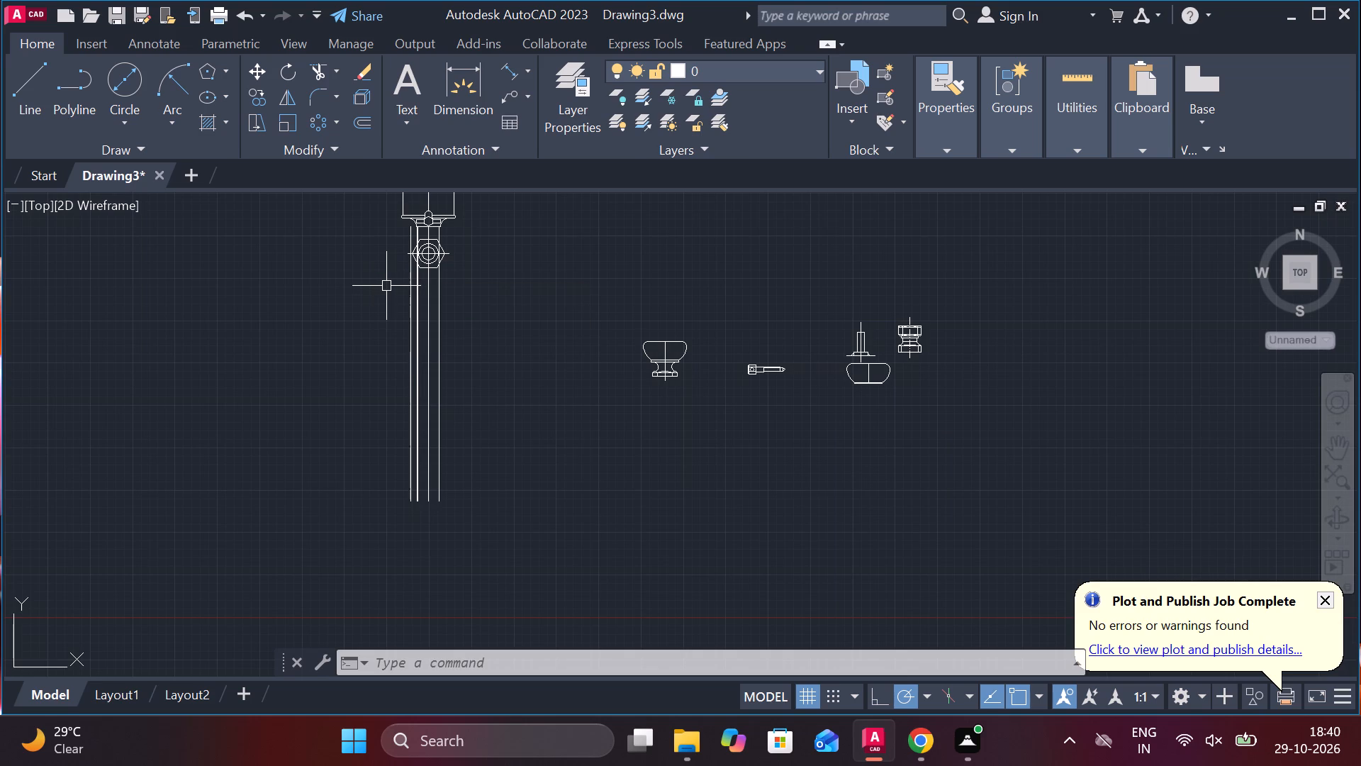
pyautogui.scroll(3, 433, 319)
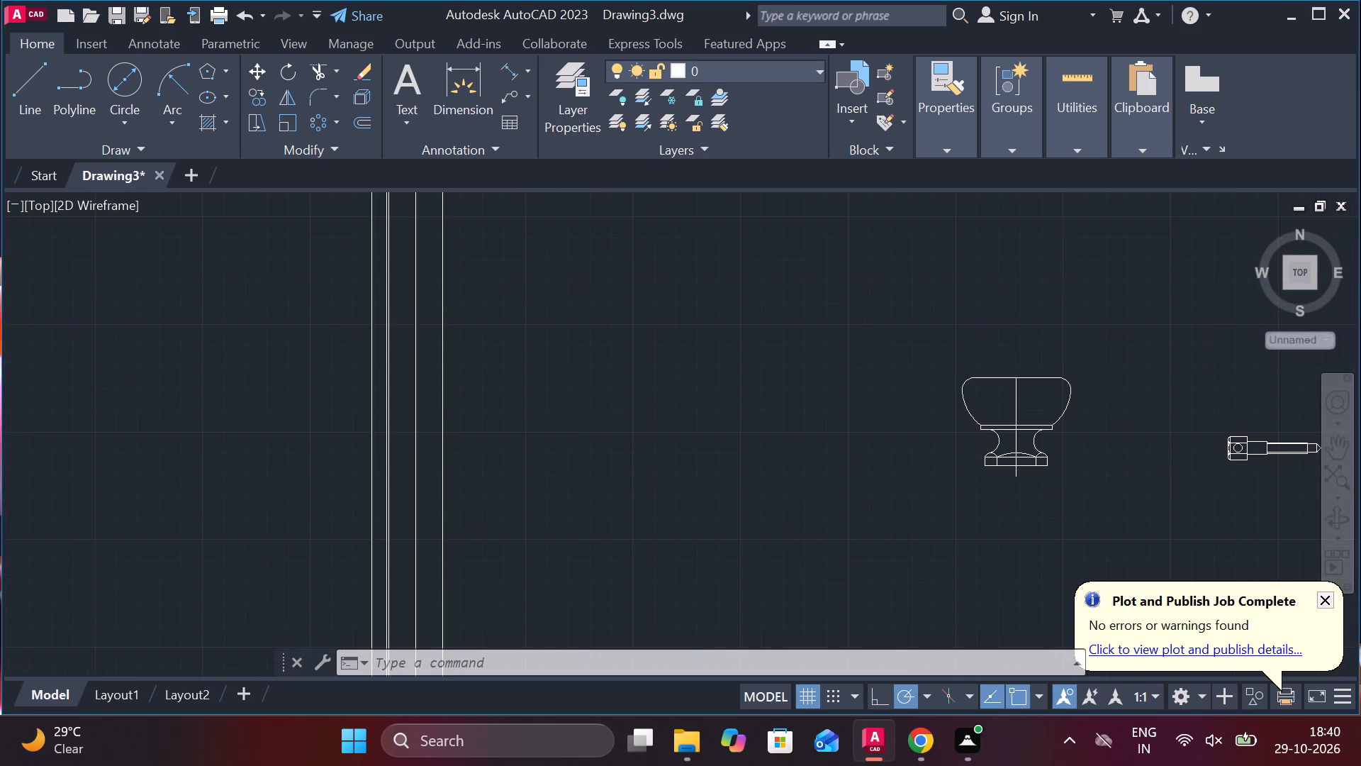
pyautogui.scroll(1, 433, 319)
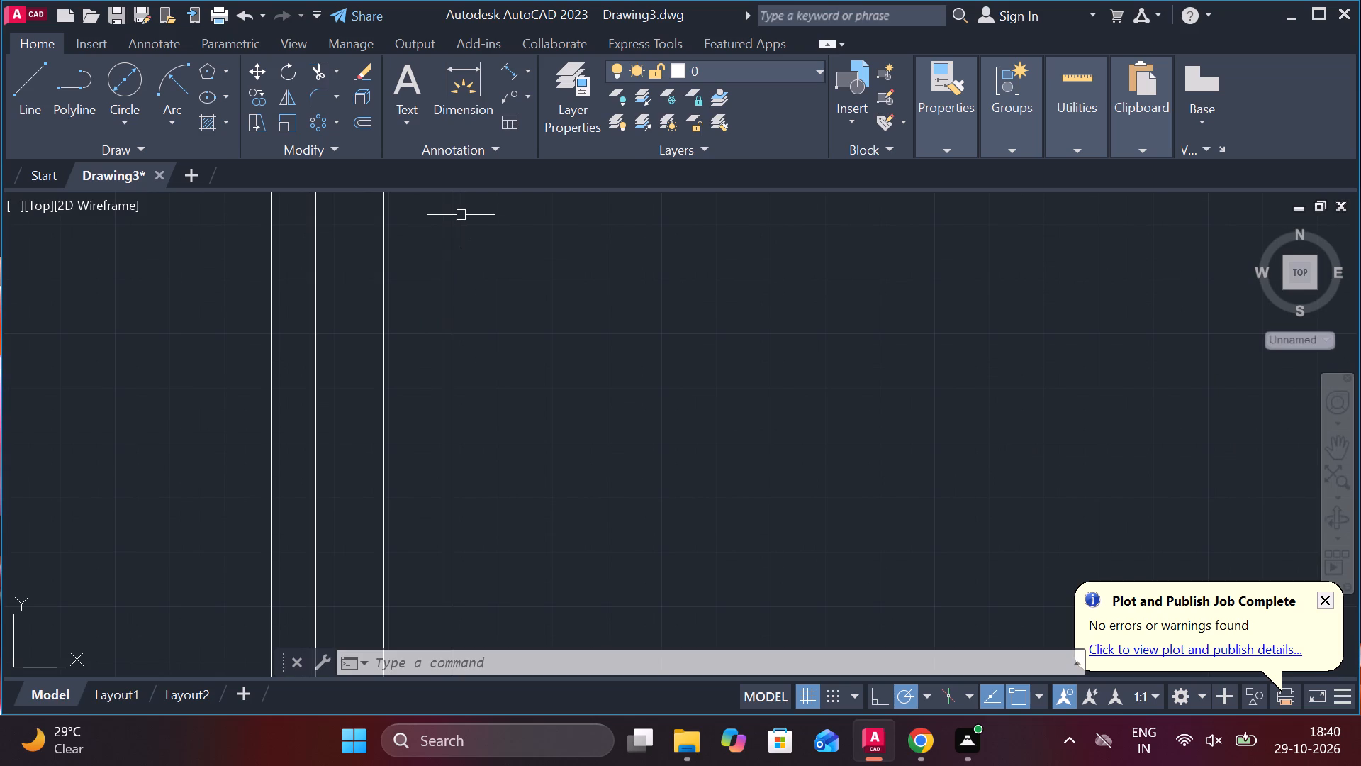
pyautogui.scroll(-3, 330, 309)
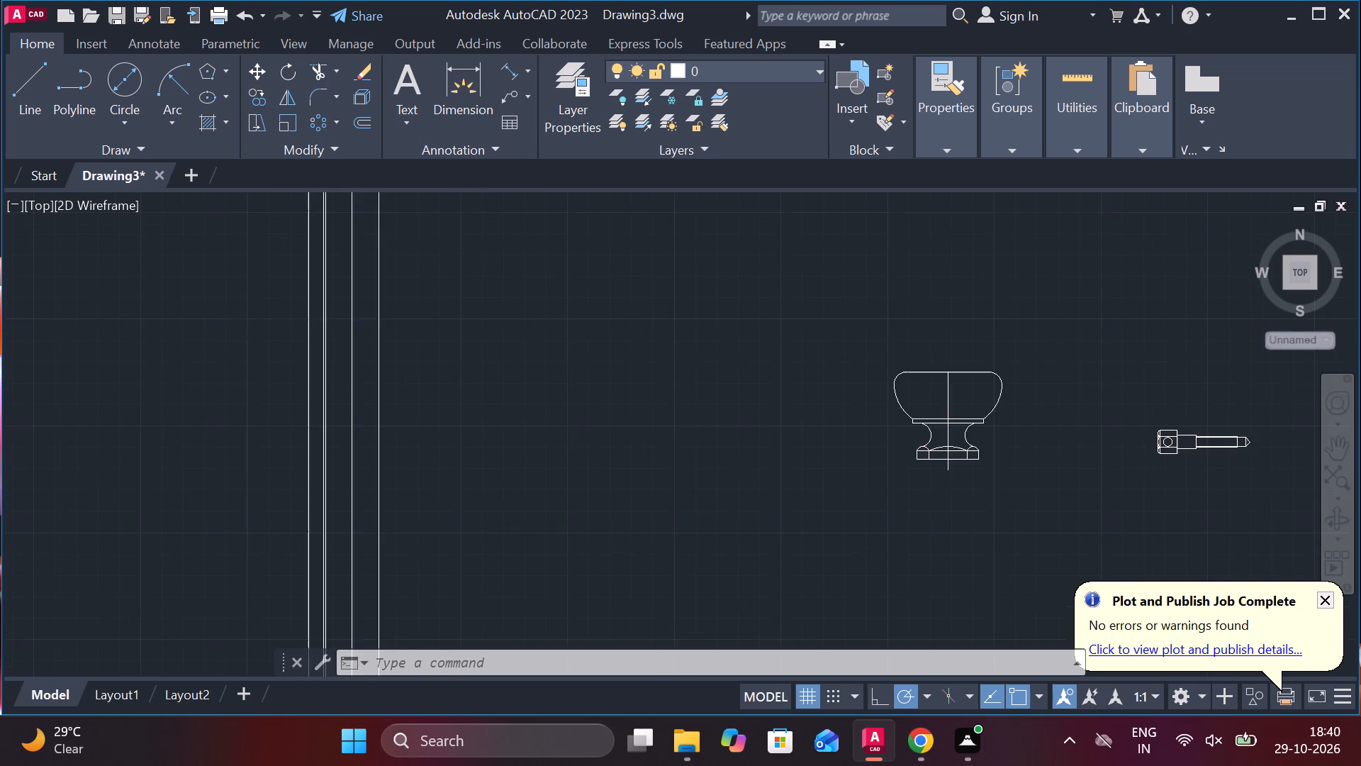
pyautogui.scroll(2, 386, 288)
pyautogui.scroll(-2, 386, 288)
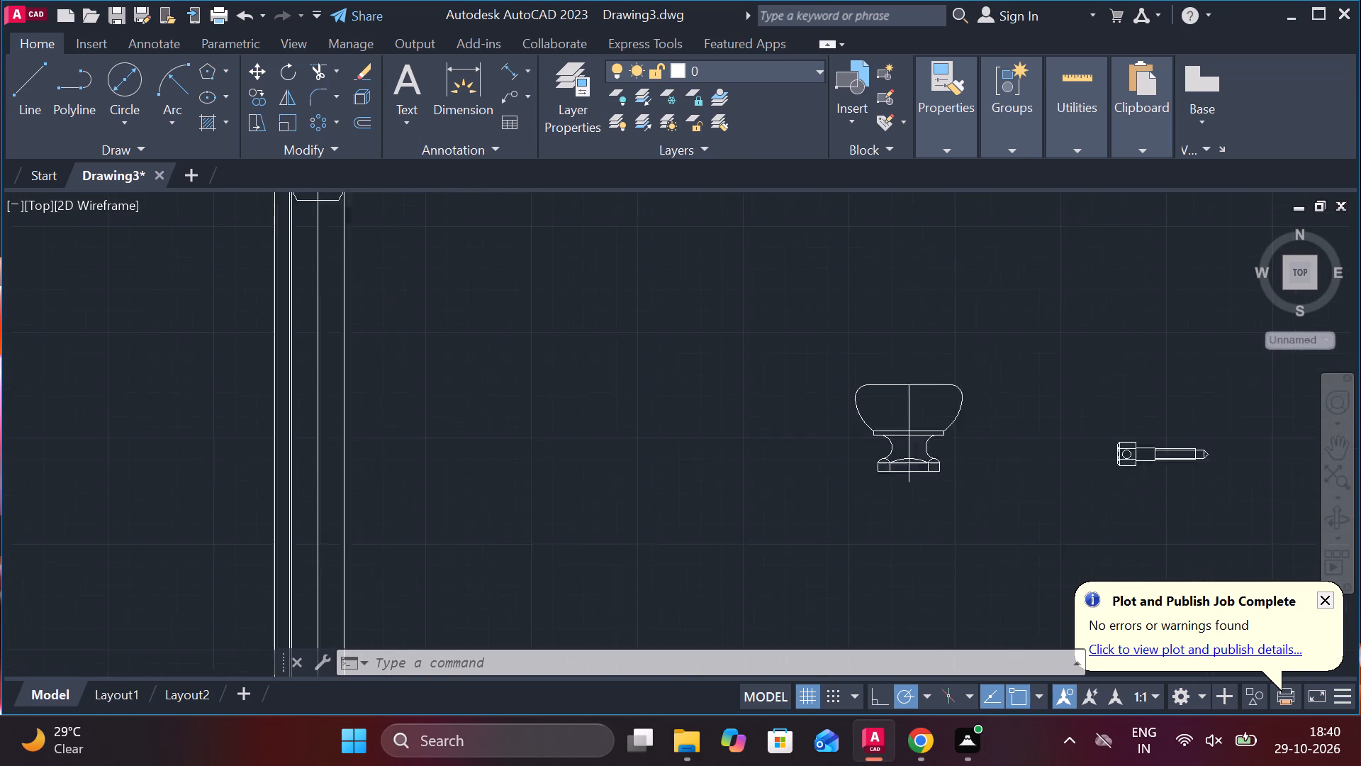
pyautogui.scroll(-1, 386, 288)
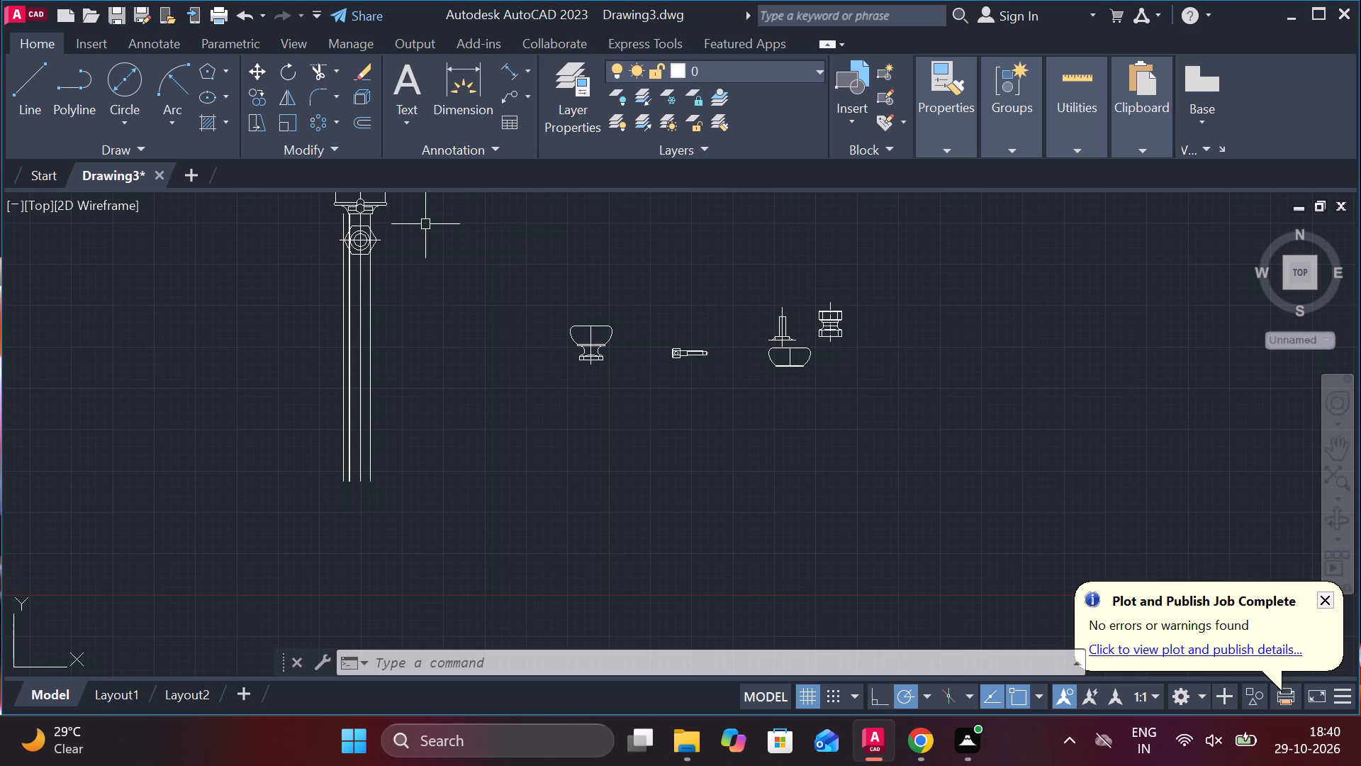
# Copy the stem's vertical centre line 13.5 units to the right.
pyautogui.scroll(3, 357, 291)
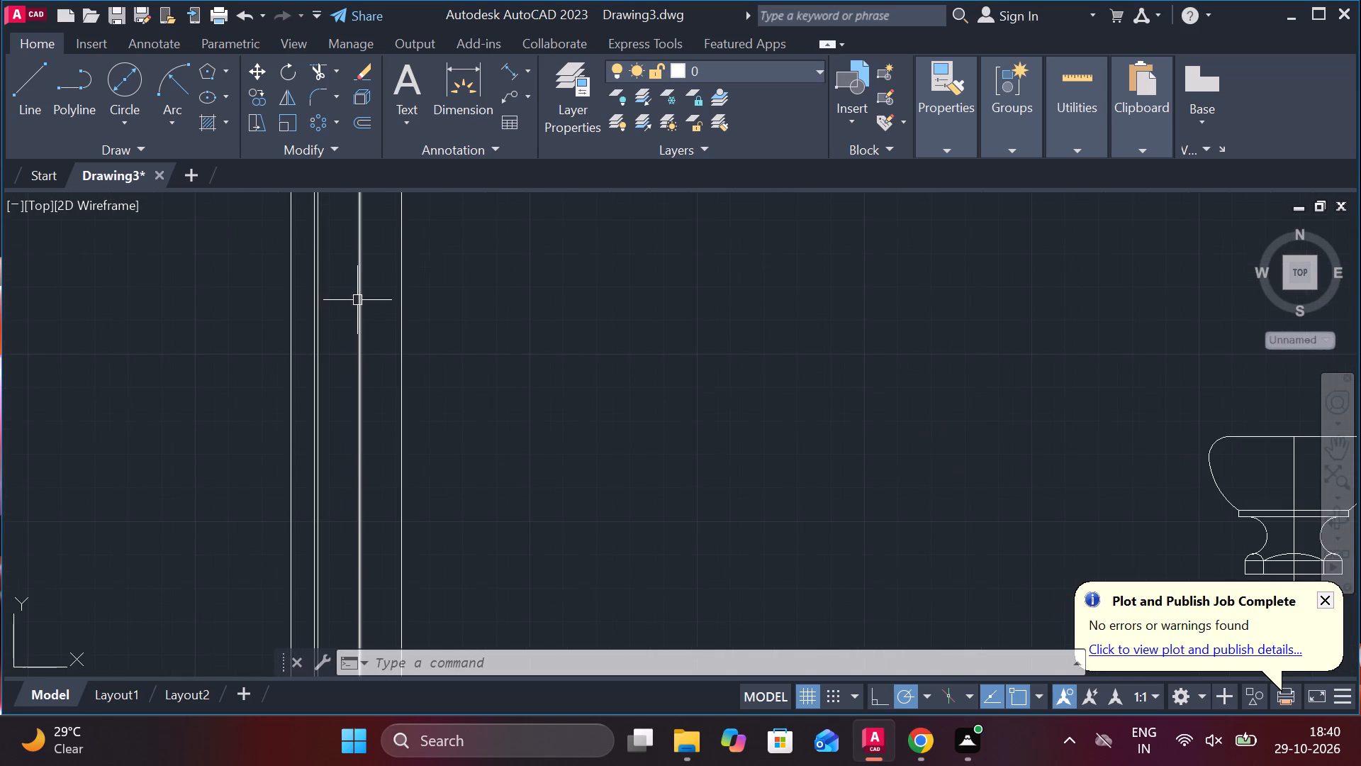
pyautogui.click(357, 306)
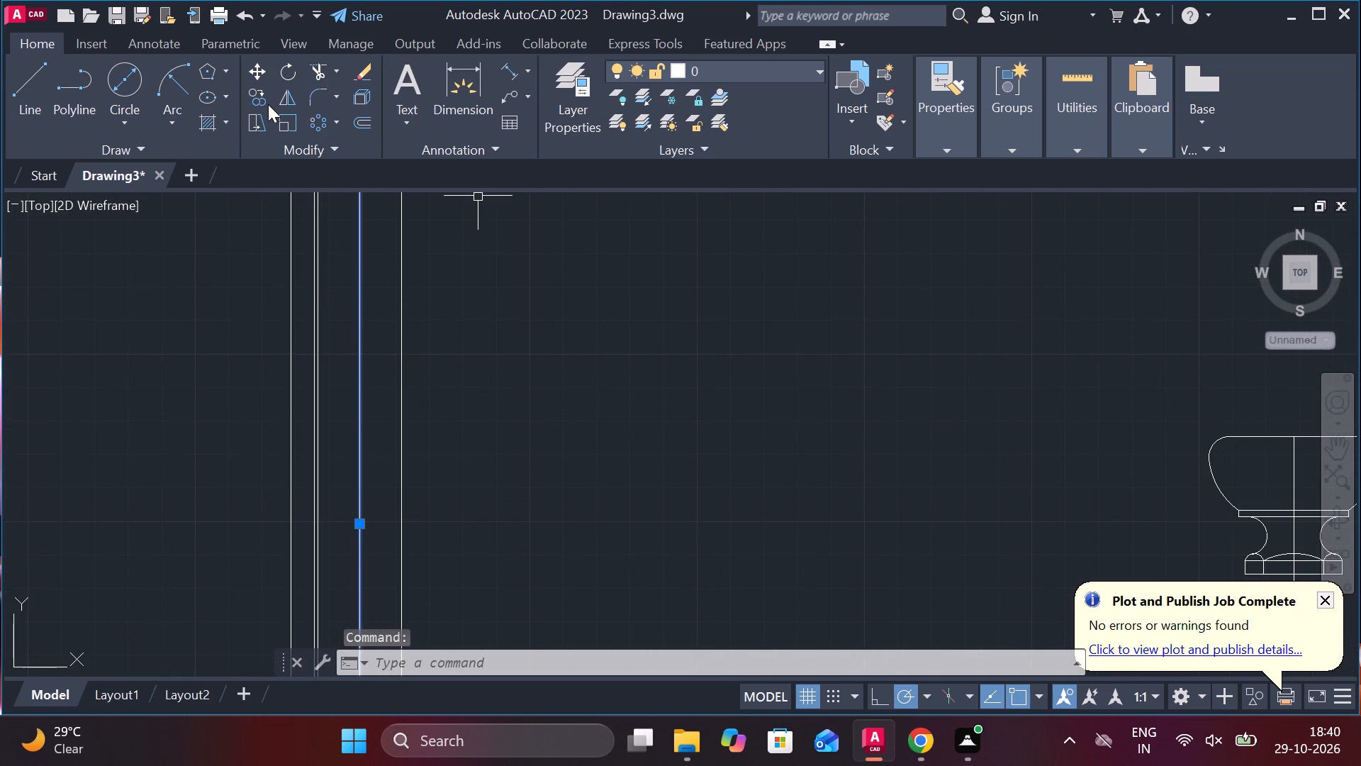
pyautogui.click(262, 102)
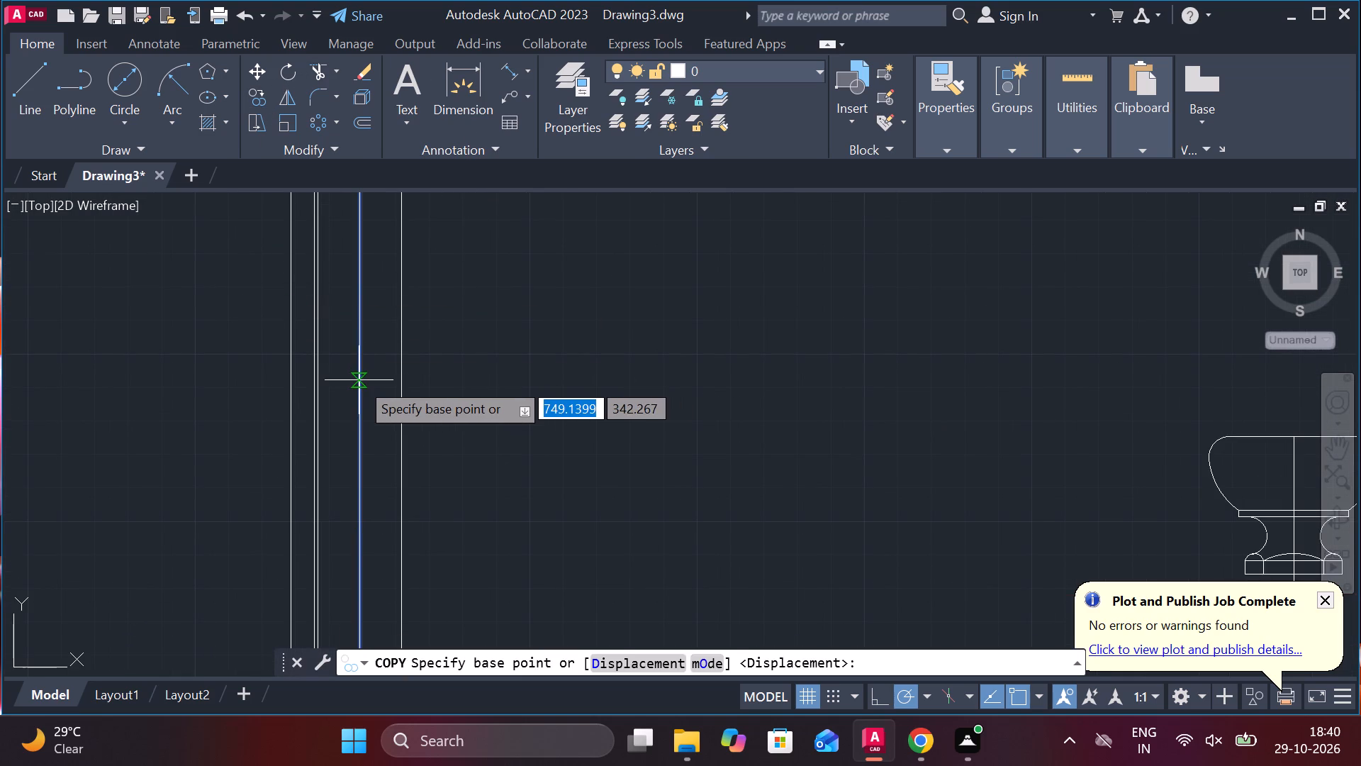
pyautogui.click(359, 380)
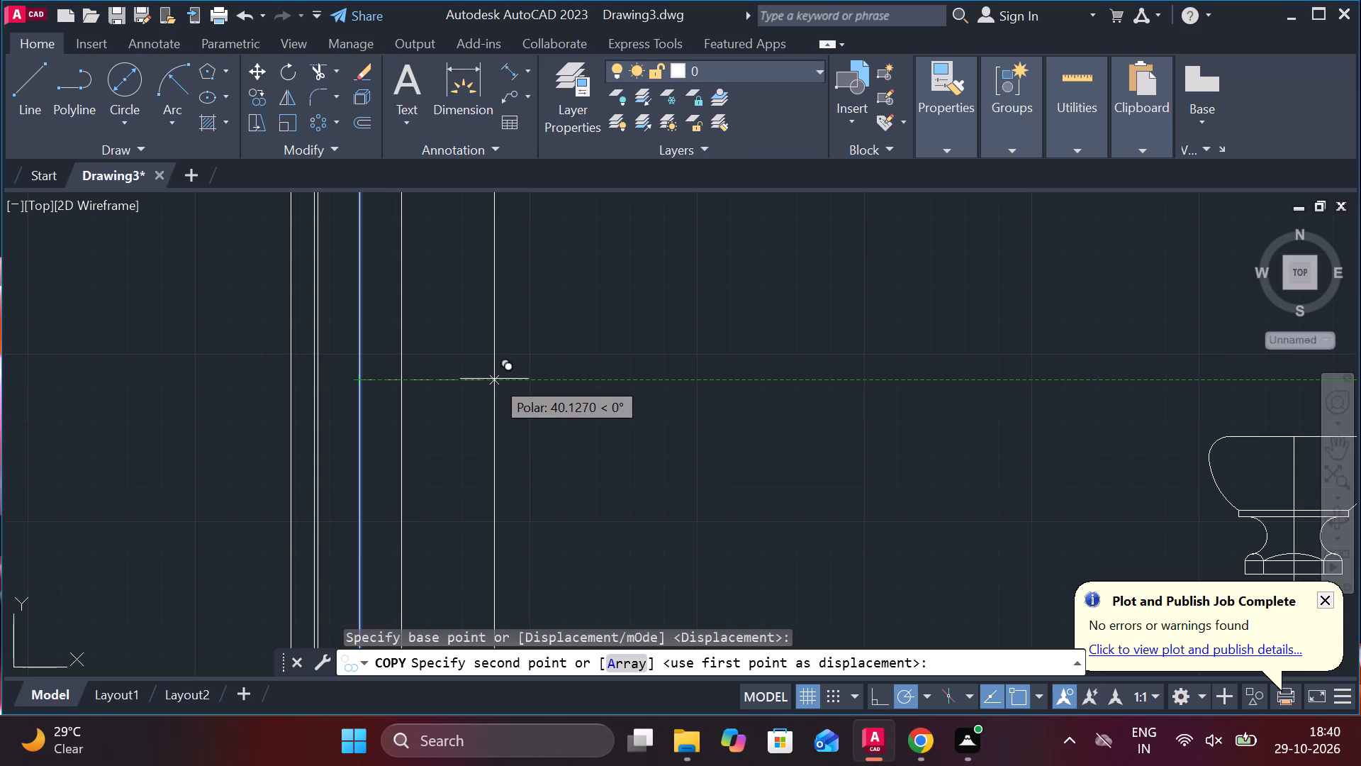
pyautogui.press('1')
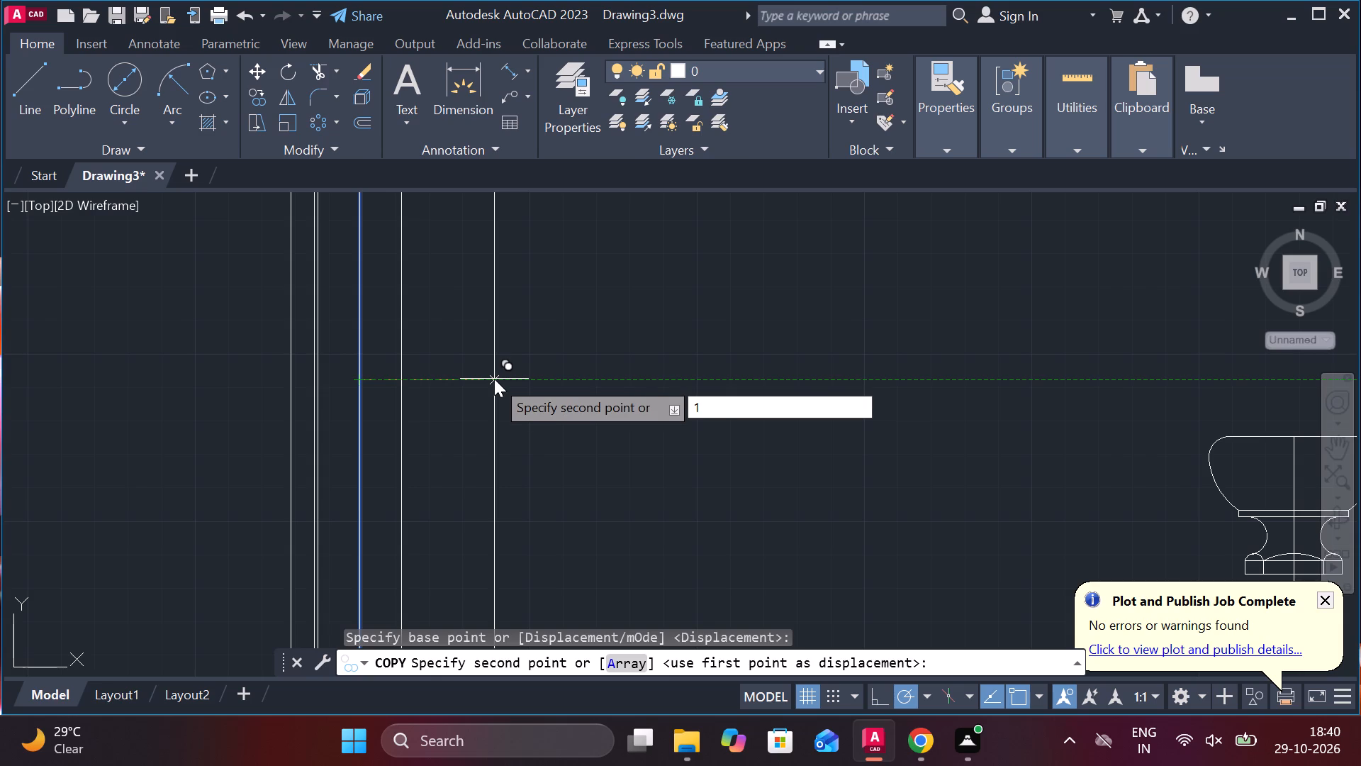
pyautogui.press('3')
pyautogui.write('.5')
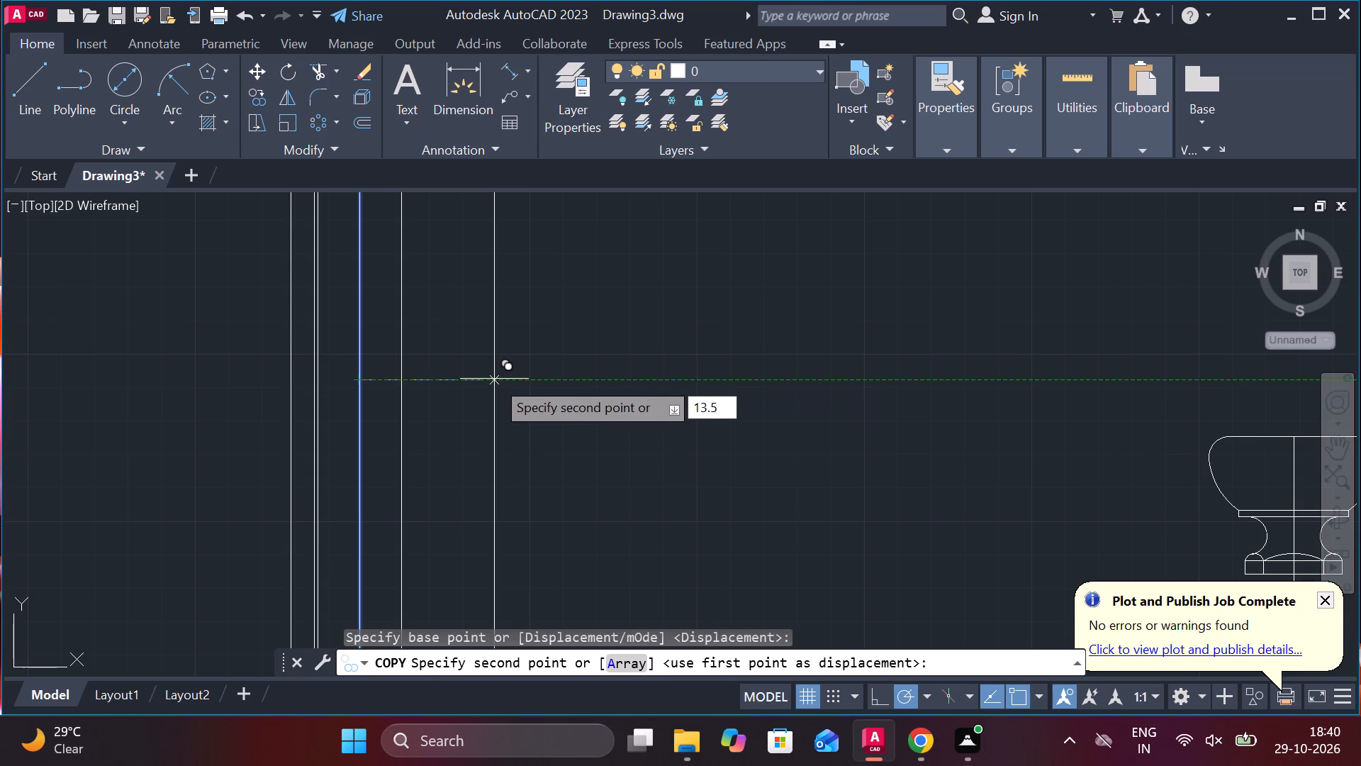
pyautogui.press('Return')
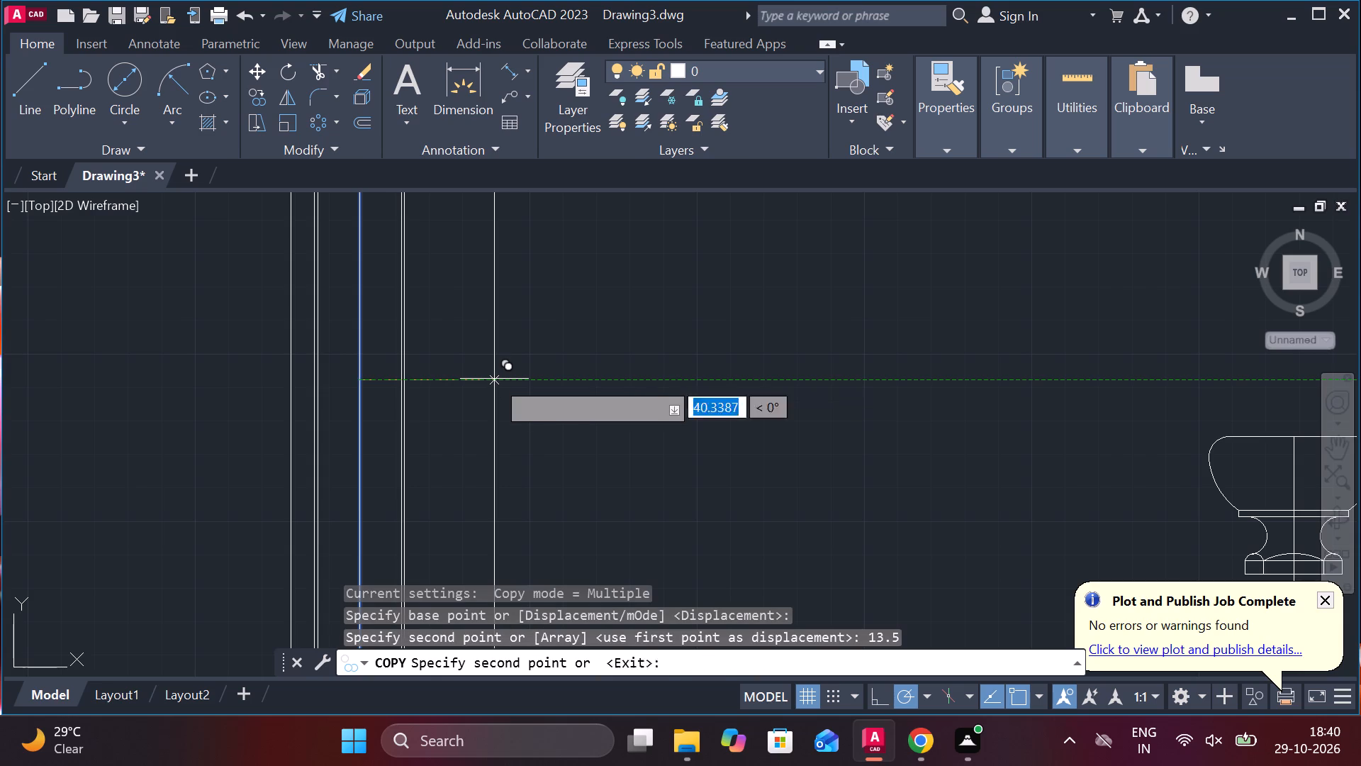